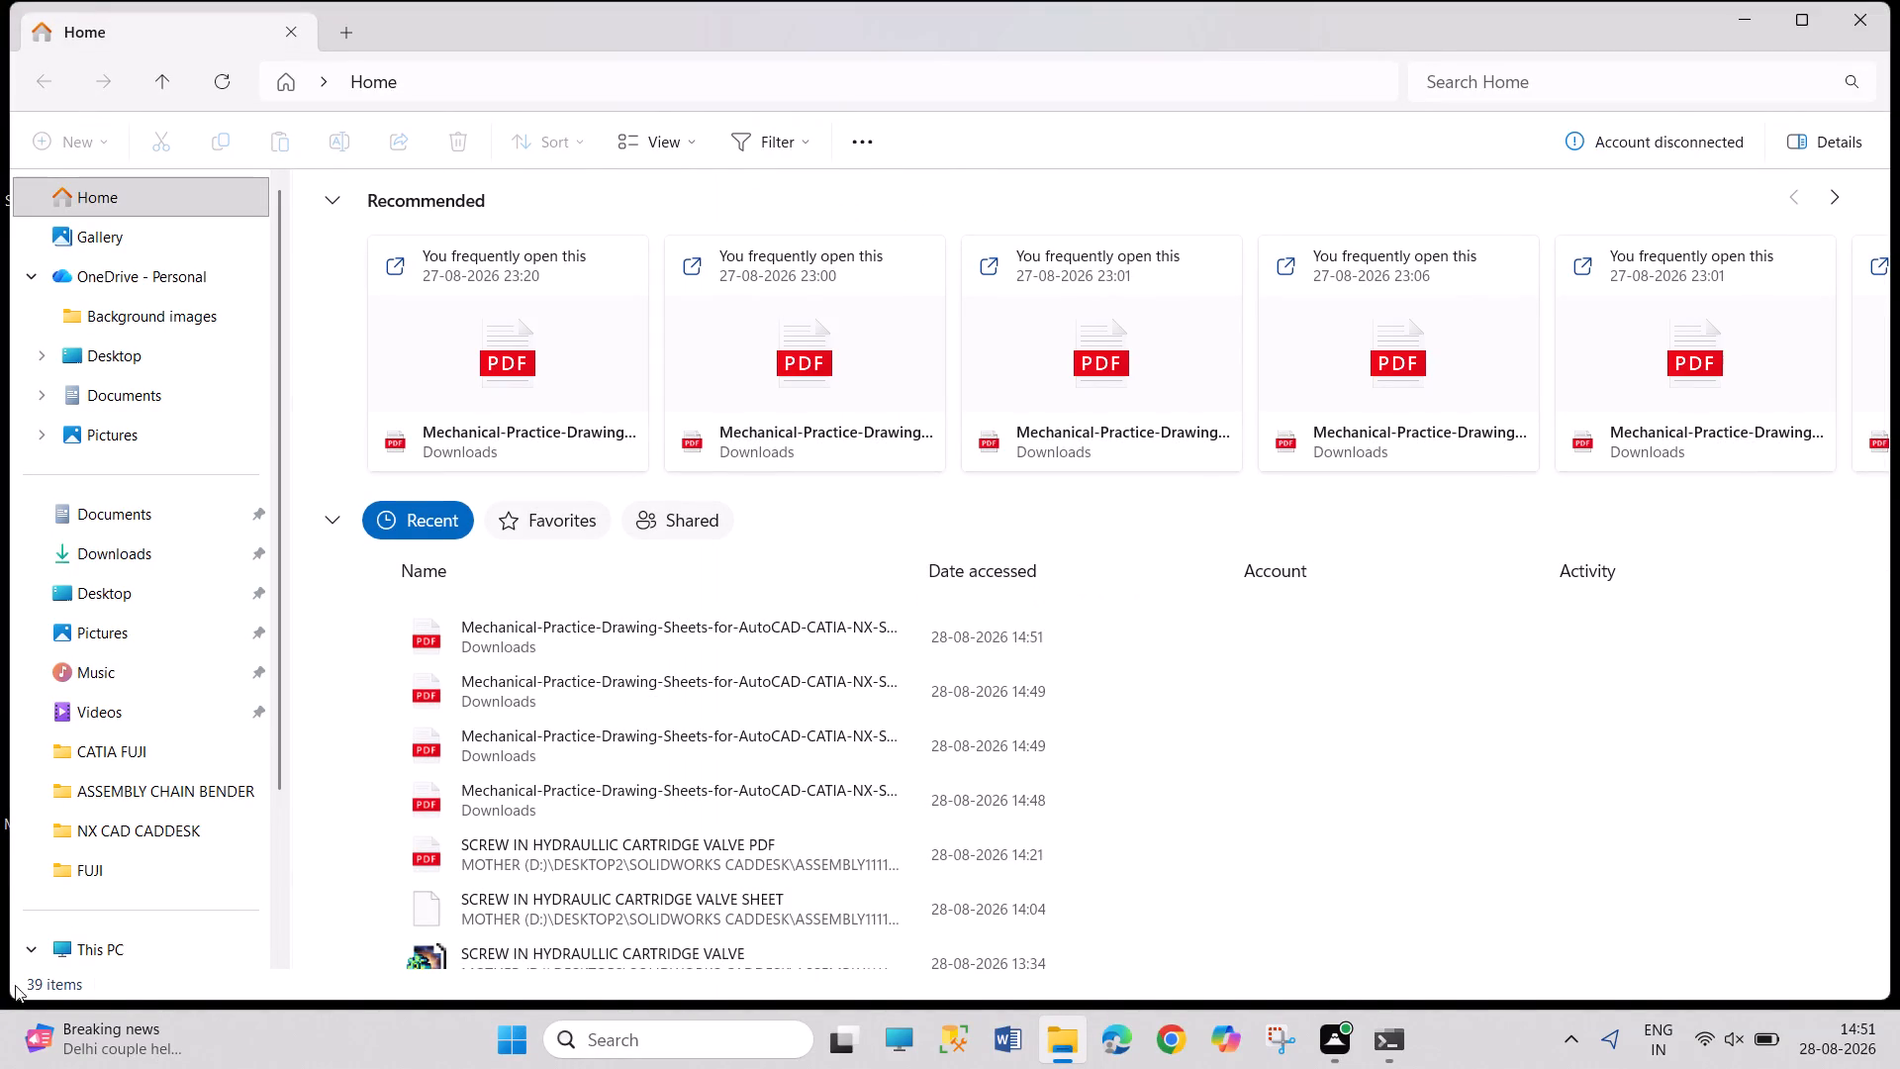
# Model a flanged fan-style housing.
# Open the most recently accessed Mechanical-Practice-Drawing-Sheets PDF from the recent files.
pyautogui.doubleClick(543, 623)
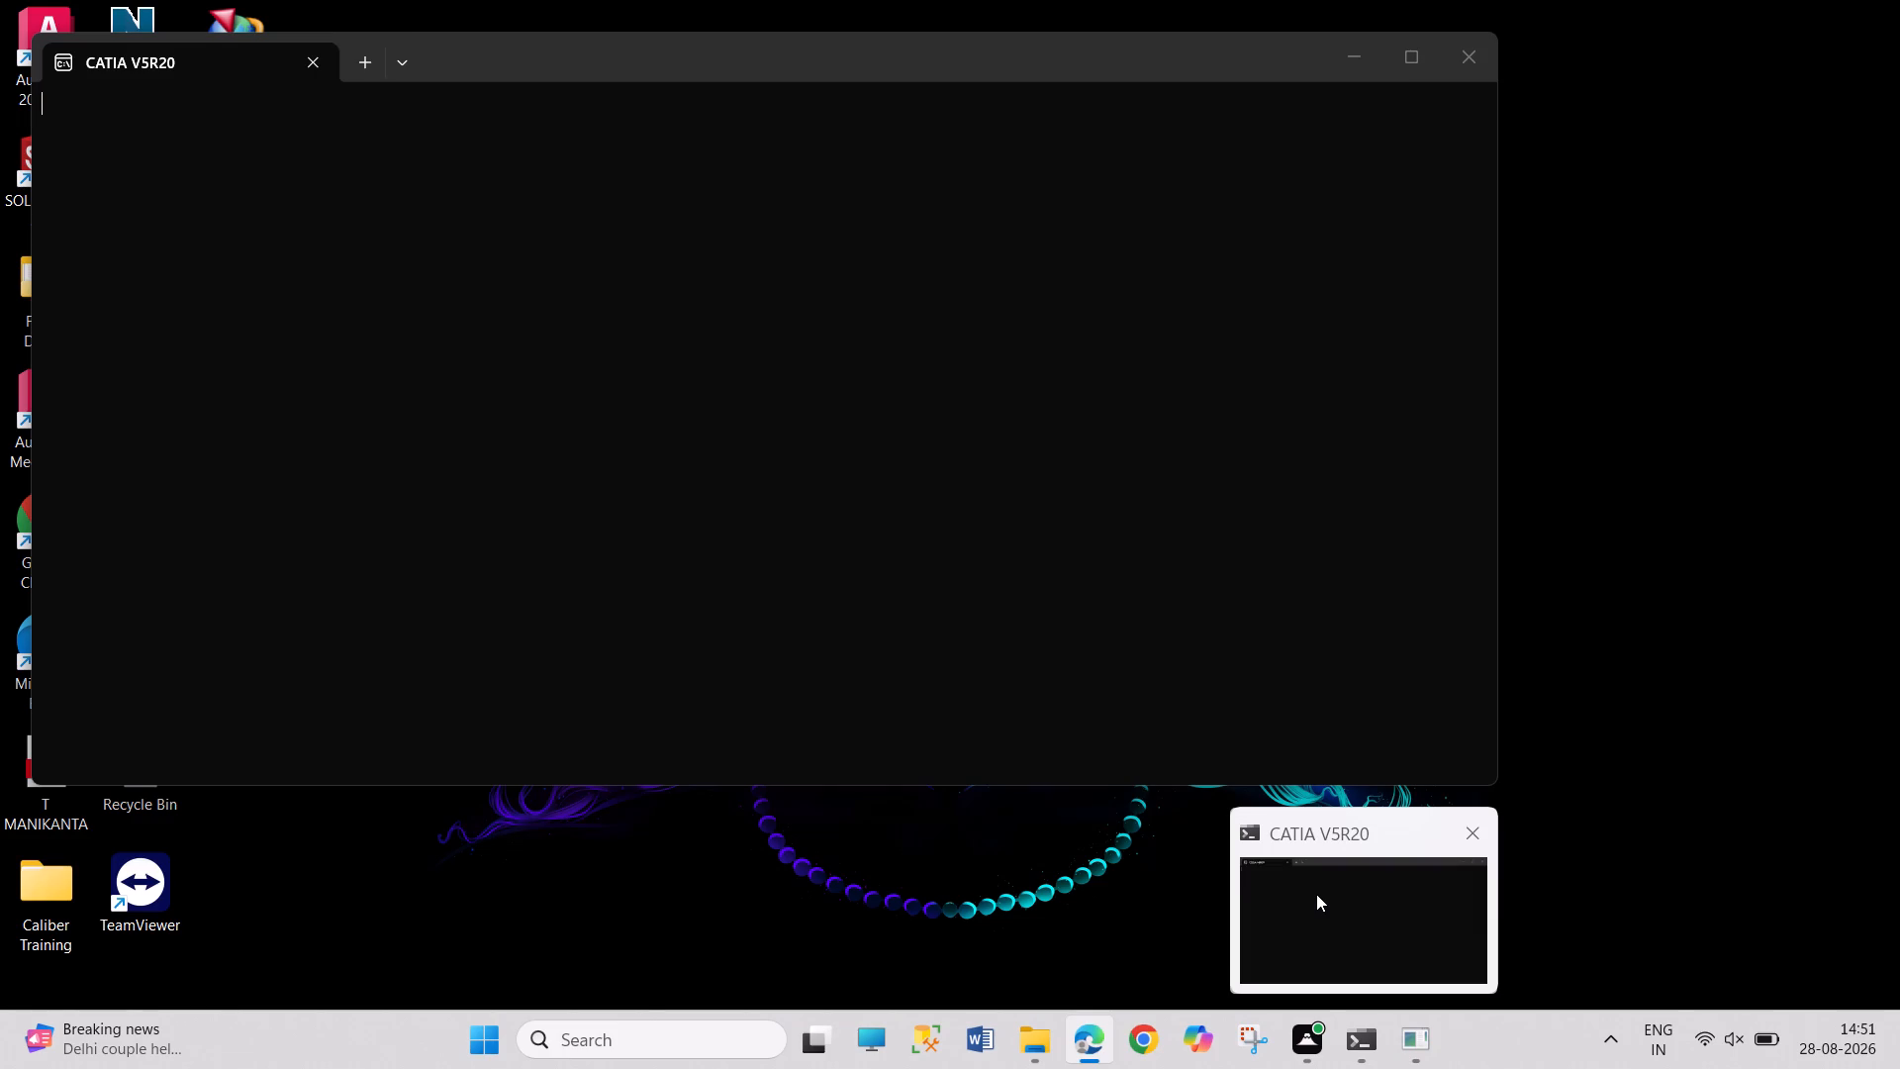
# Switch to CATIA V5, close the empty Product1 document and start a new part in the Part Design workbench.
pyautogui.click(1316, 894)
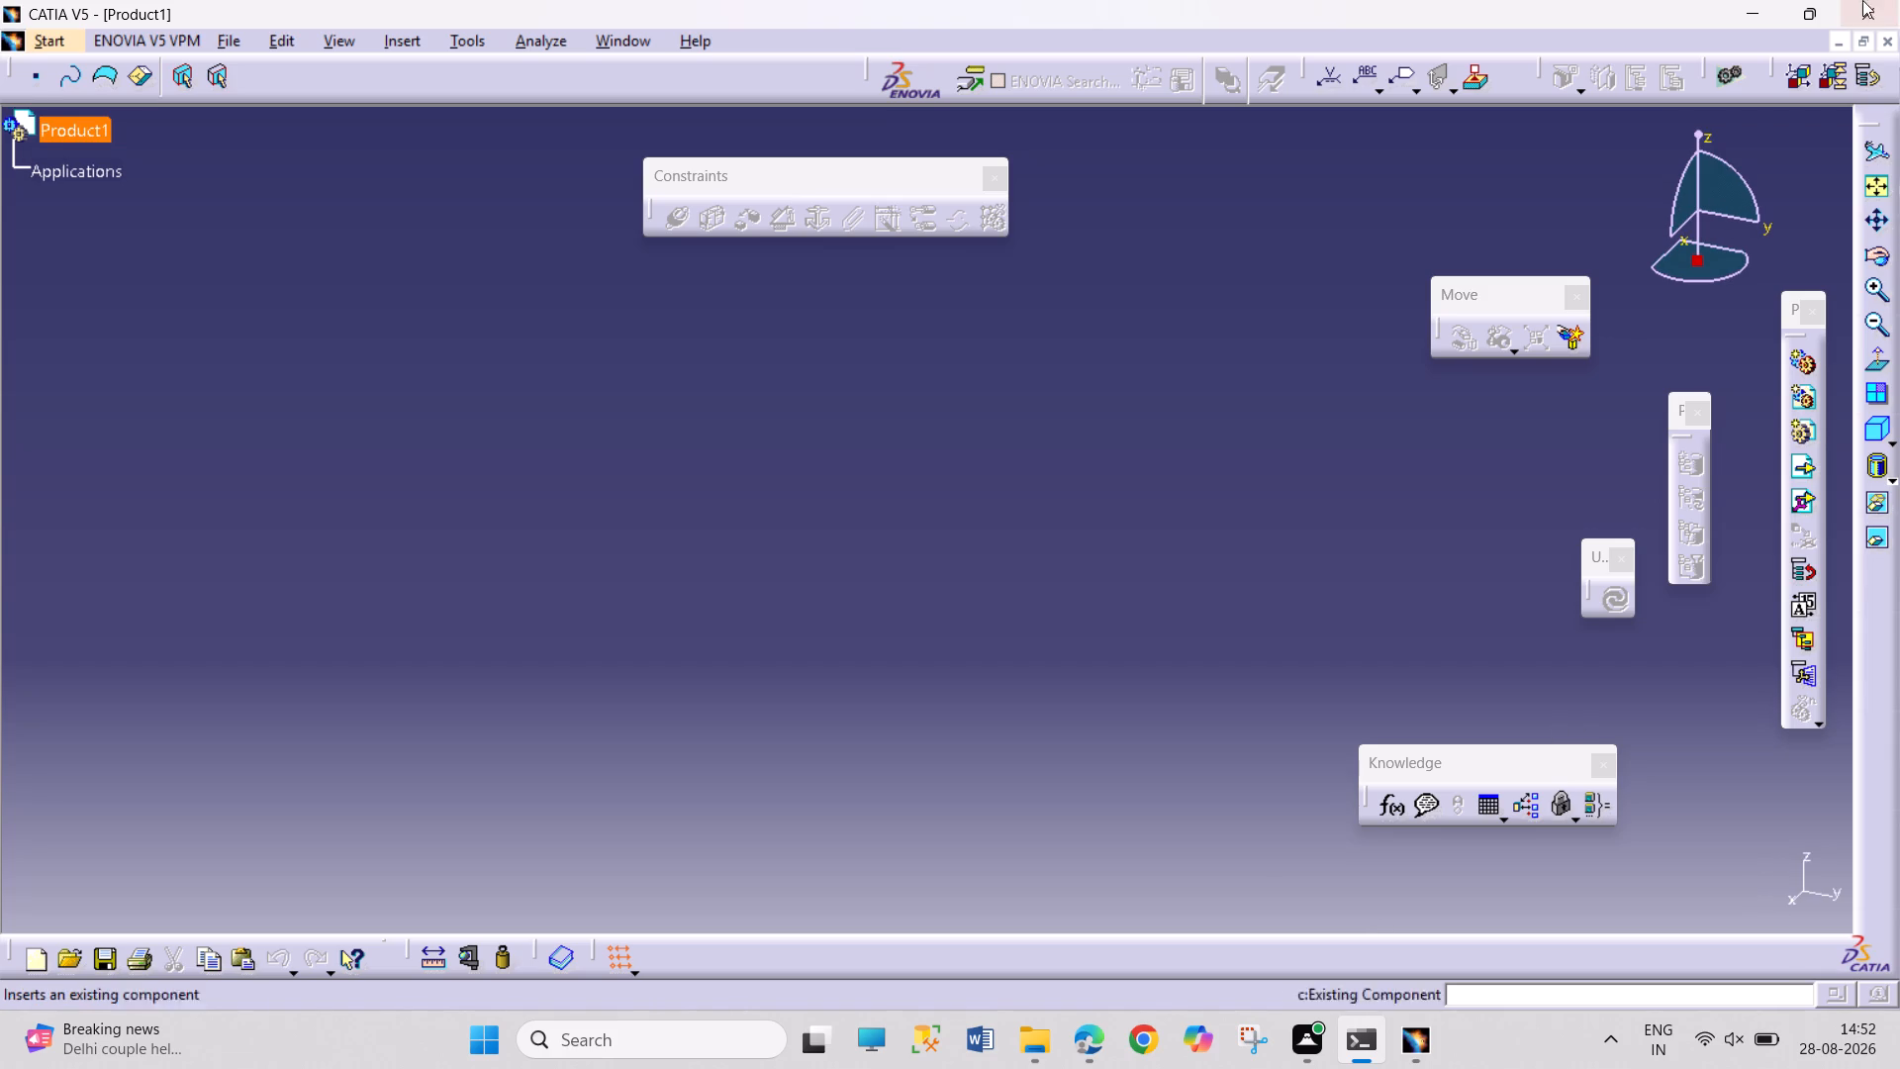
pyautogui.click(1886, 50)
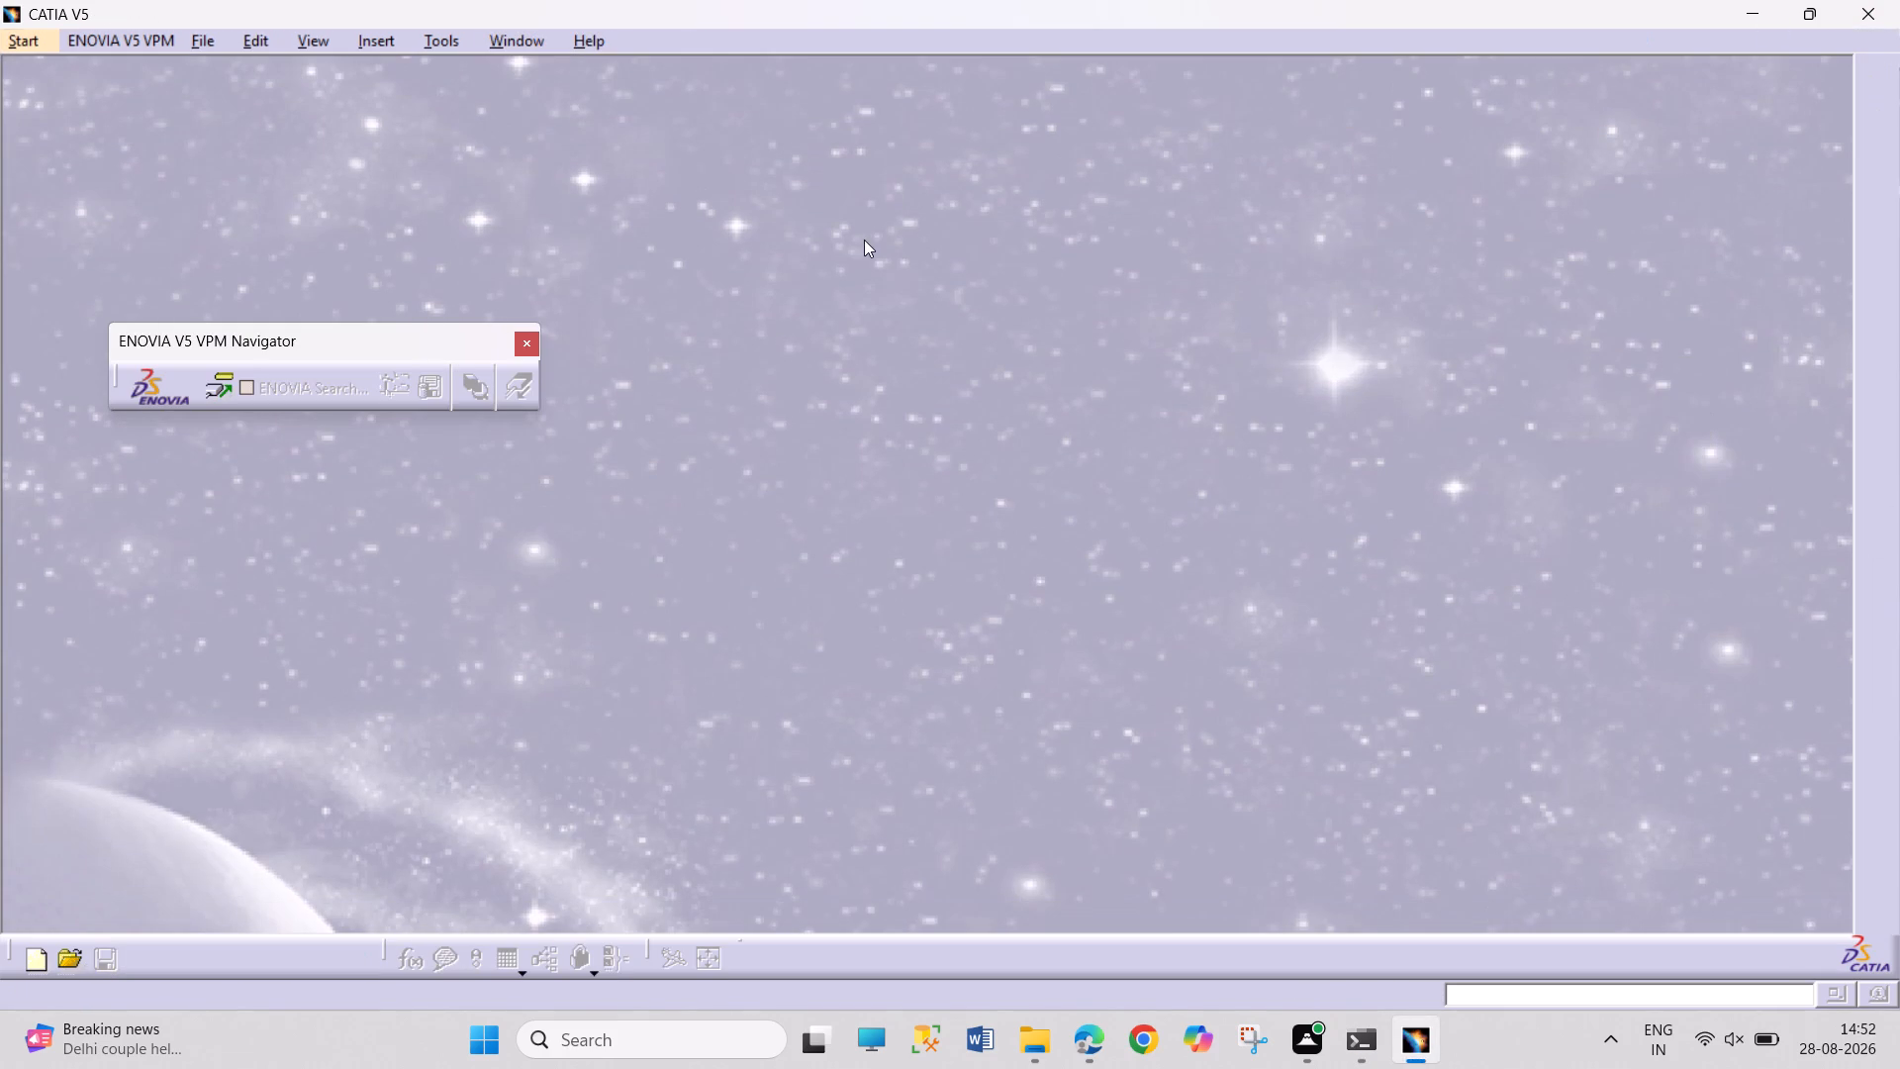
pyautogui.click(43, 46)
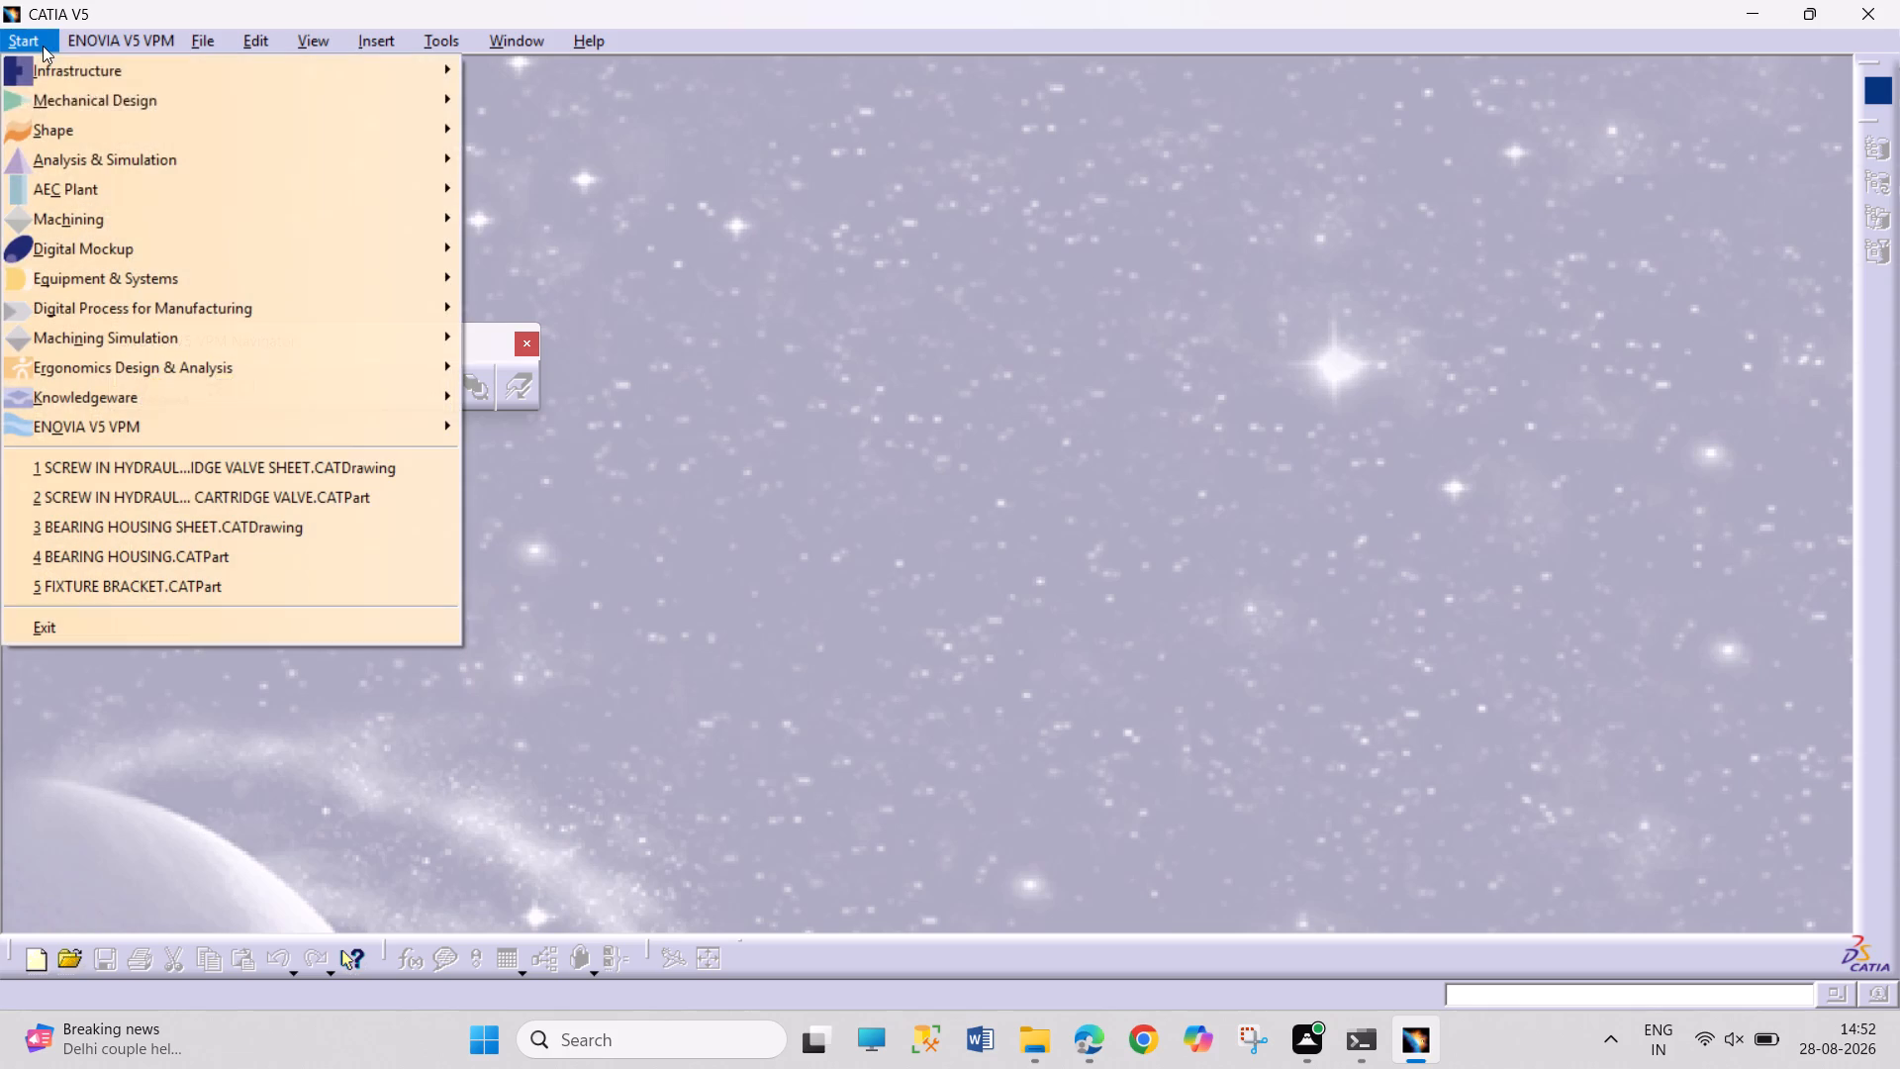
pyautogui.click(184, 87)
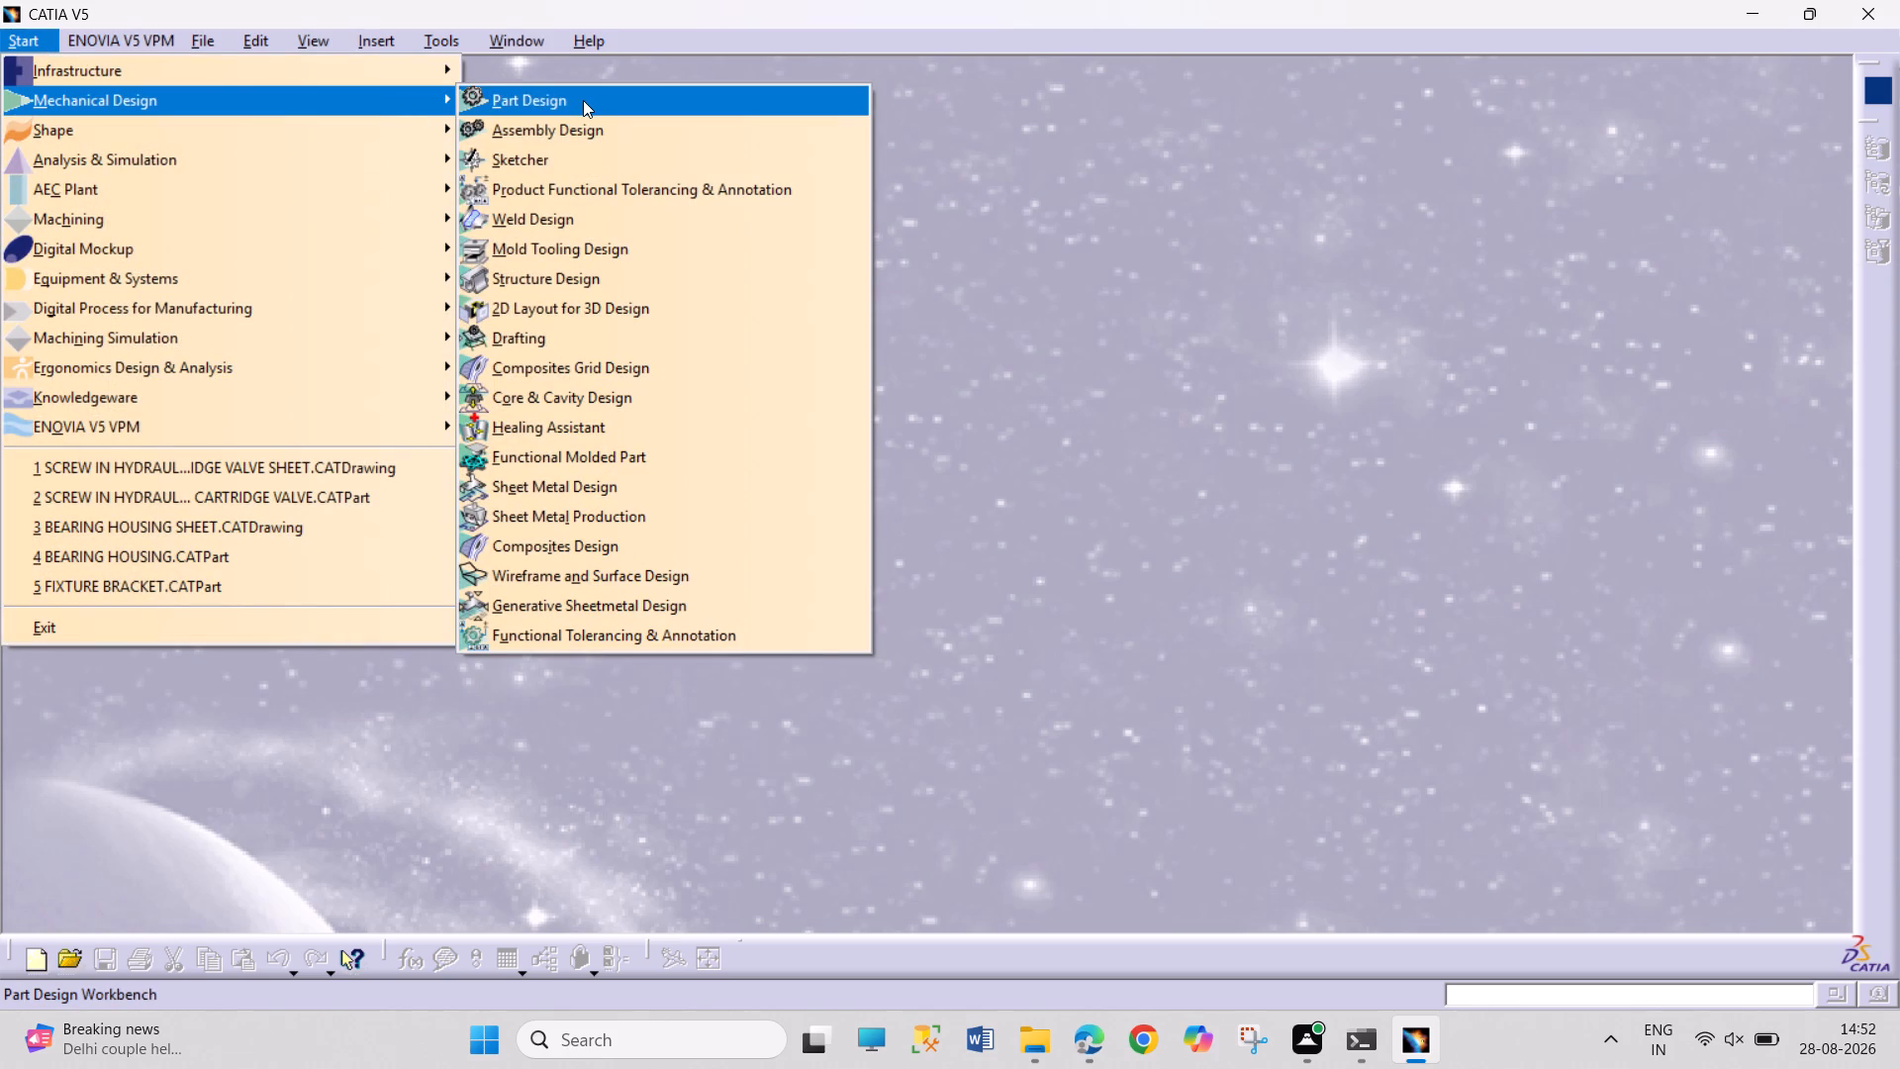
pyautogui.click(583, 100)
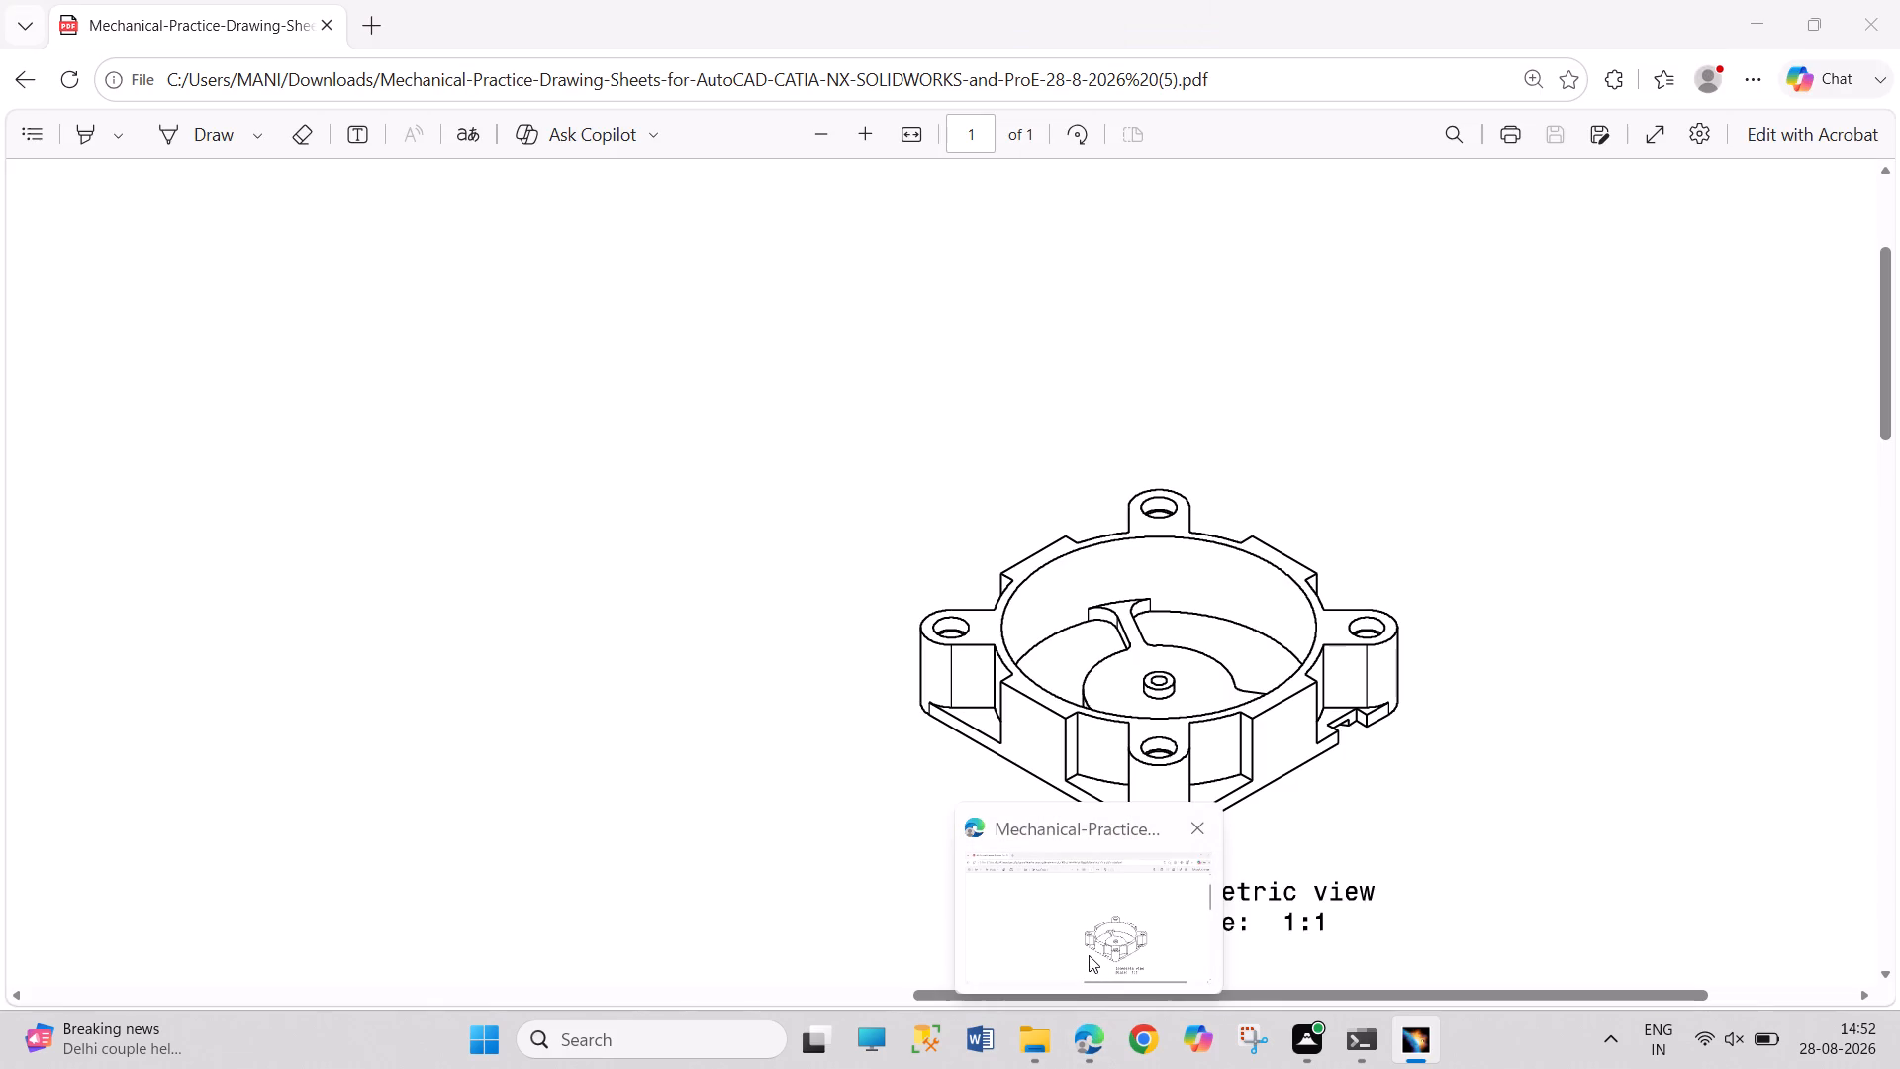
# After checking auxiliary view C in the PDF, sketch an origin-centred rectangle about 98 by 101 mm on the xy plane in CATIA.
pyautogui.click(1089, 955)
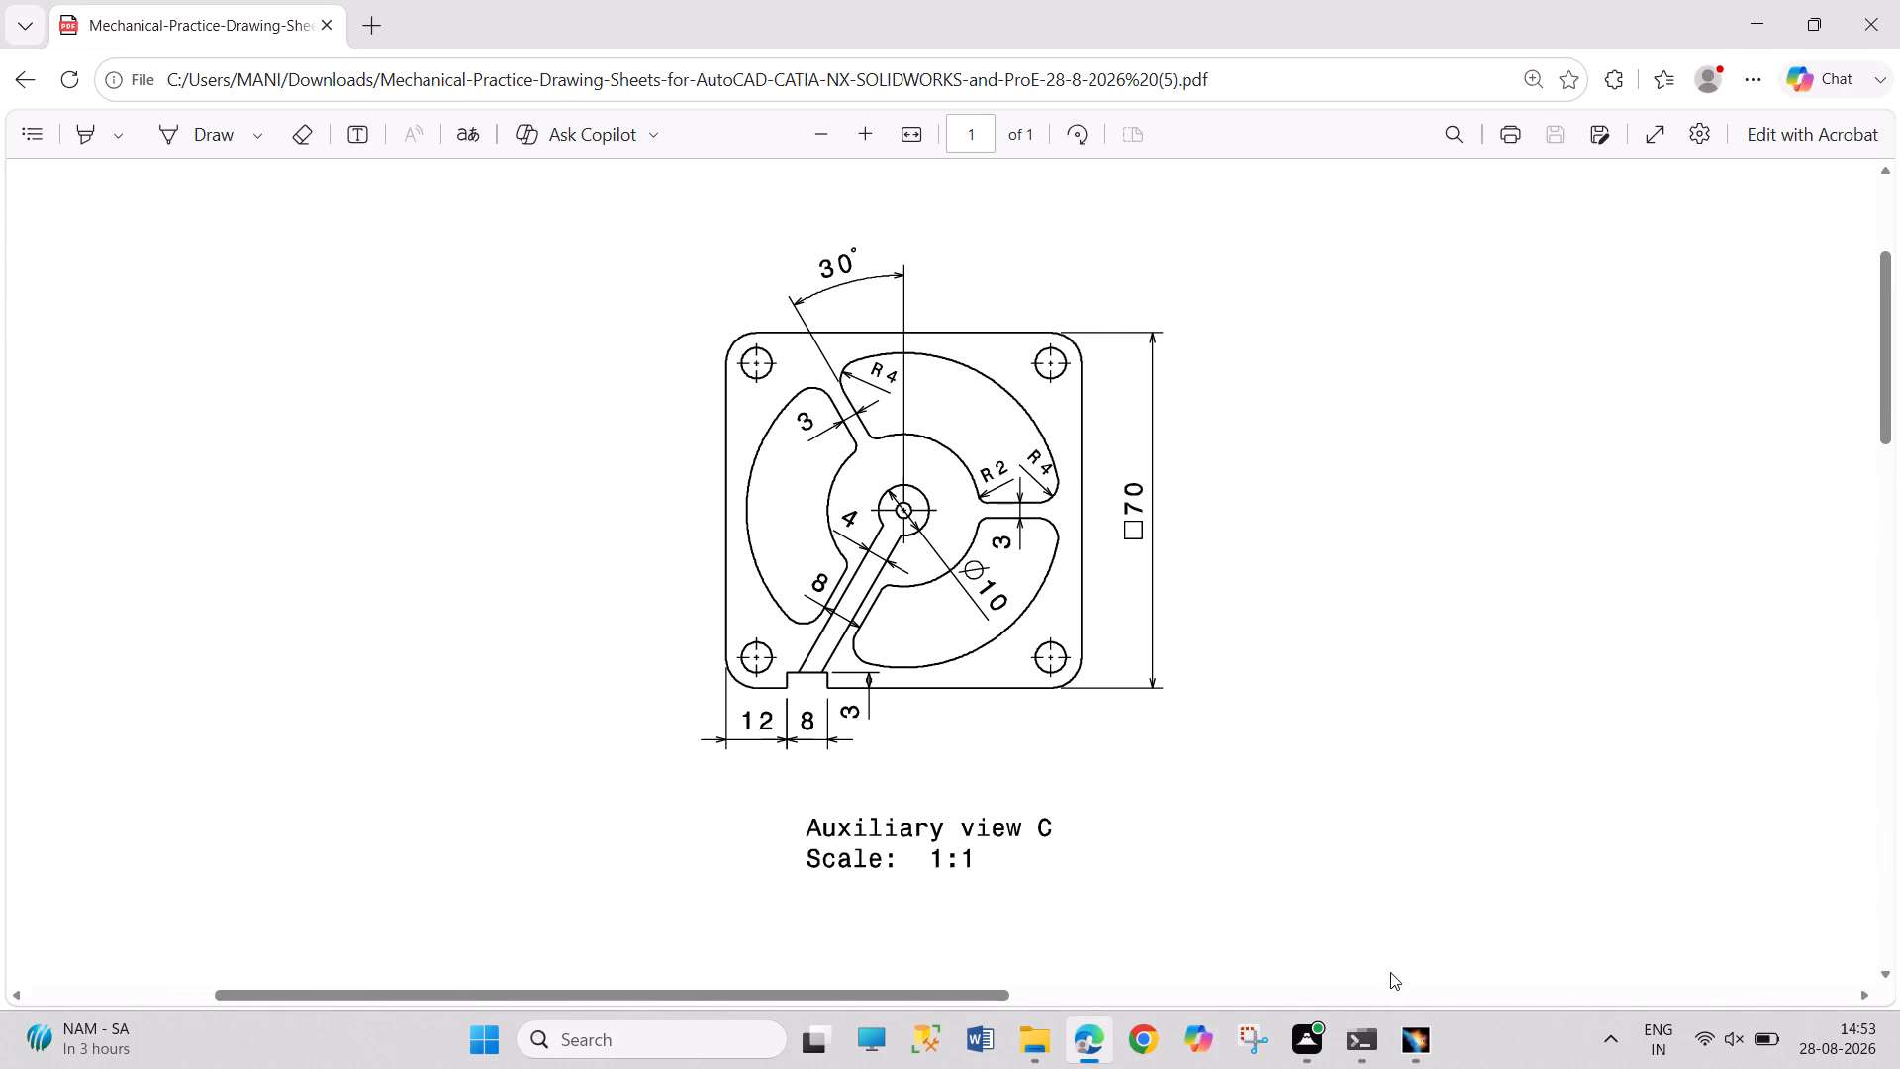
pyautogui.click(1416, 1019)
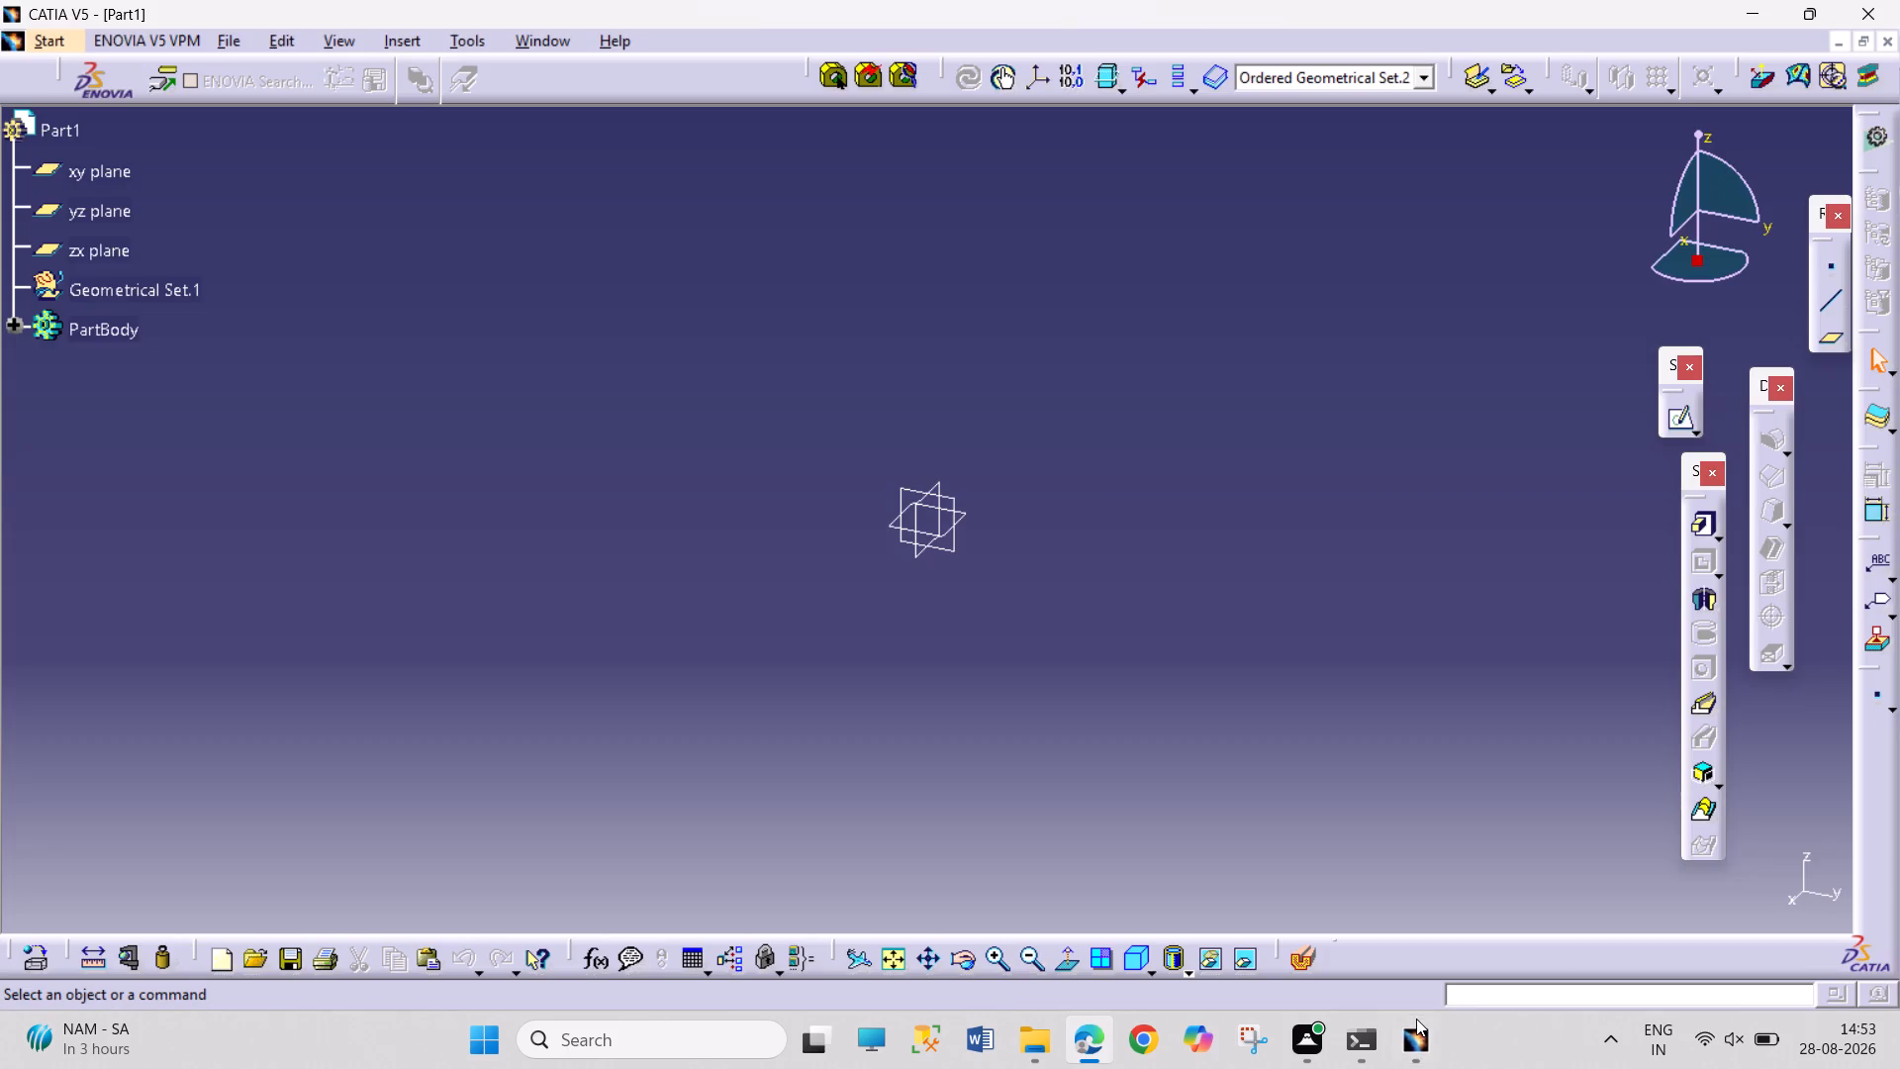
pyautogui.click(968, 514)
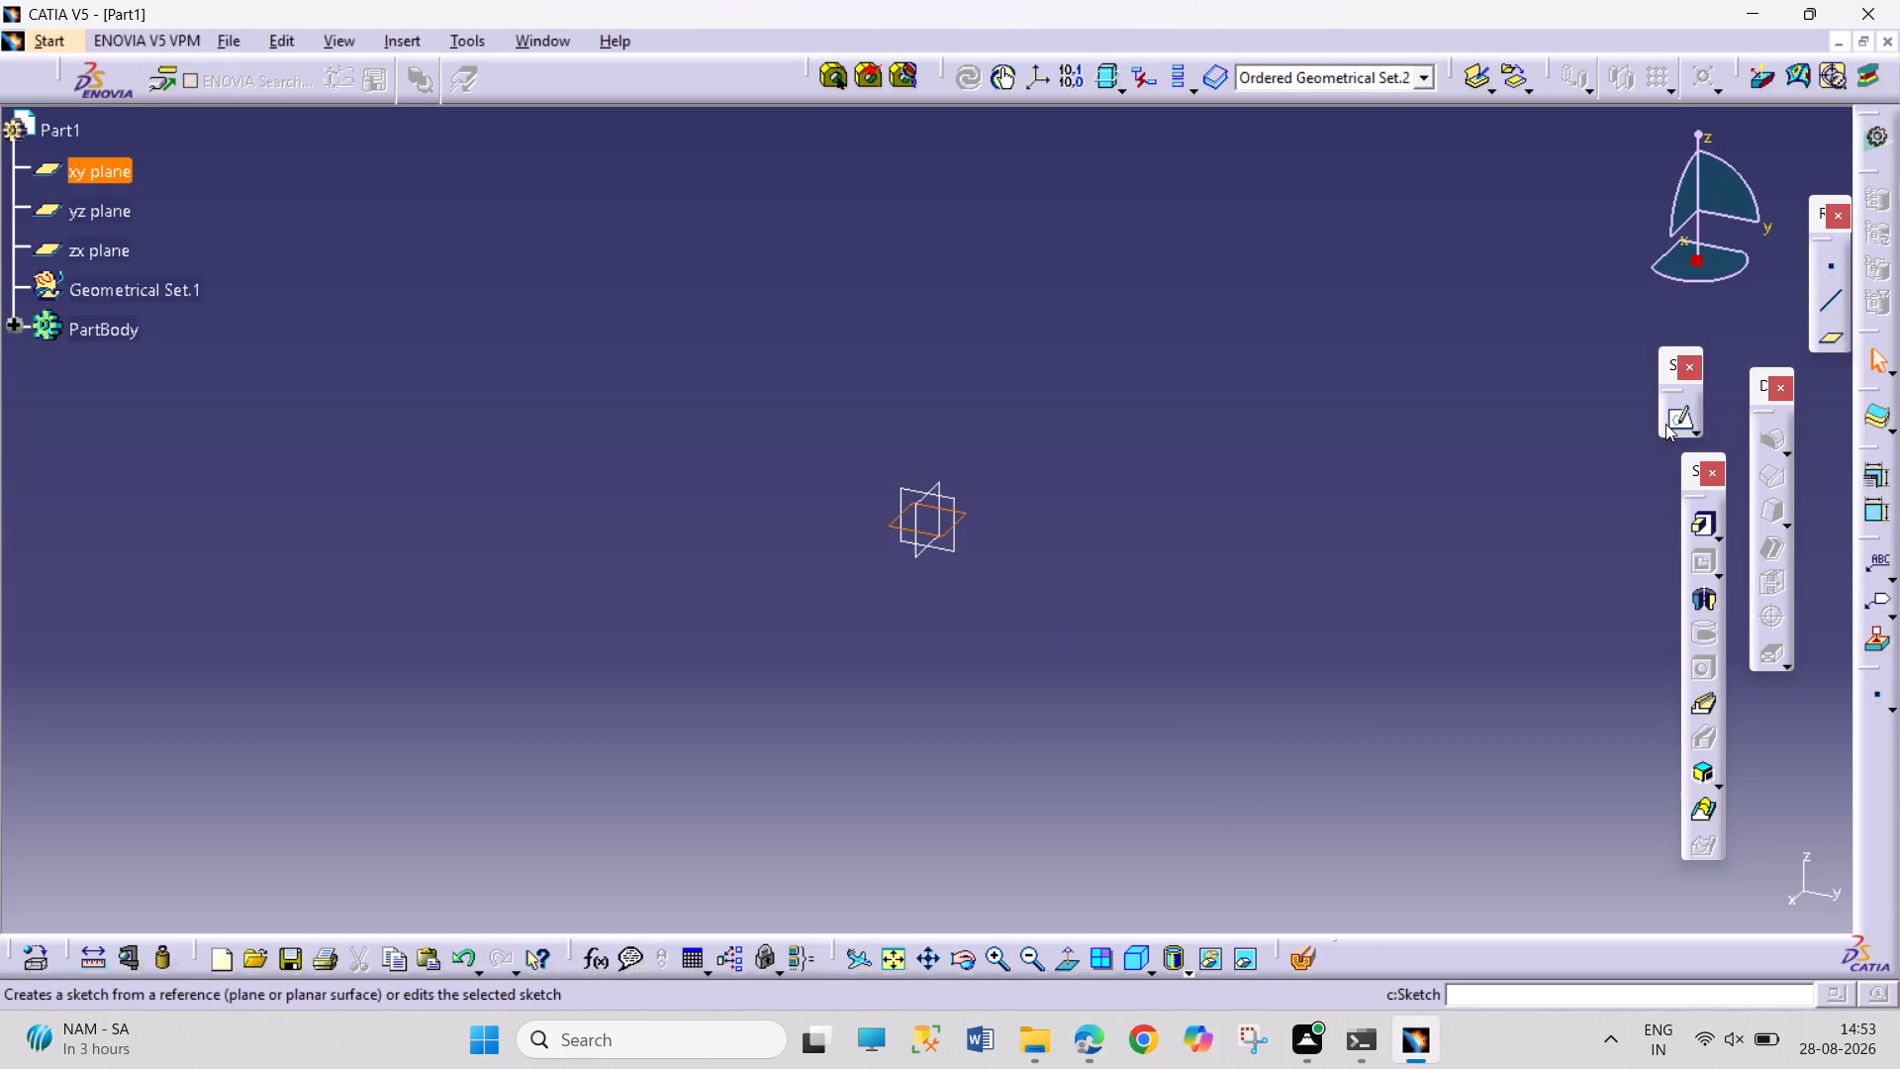
pyautogui.click(1665, 423)
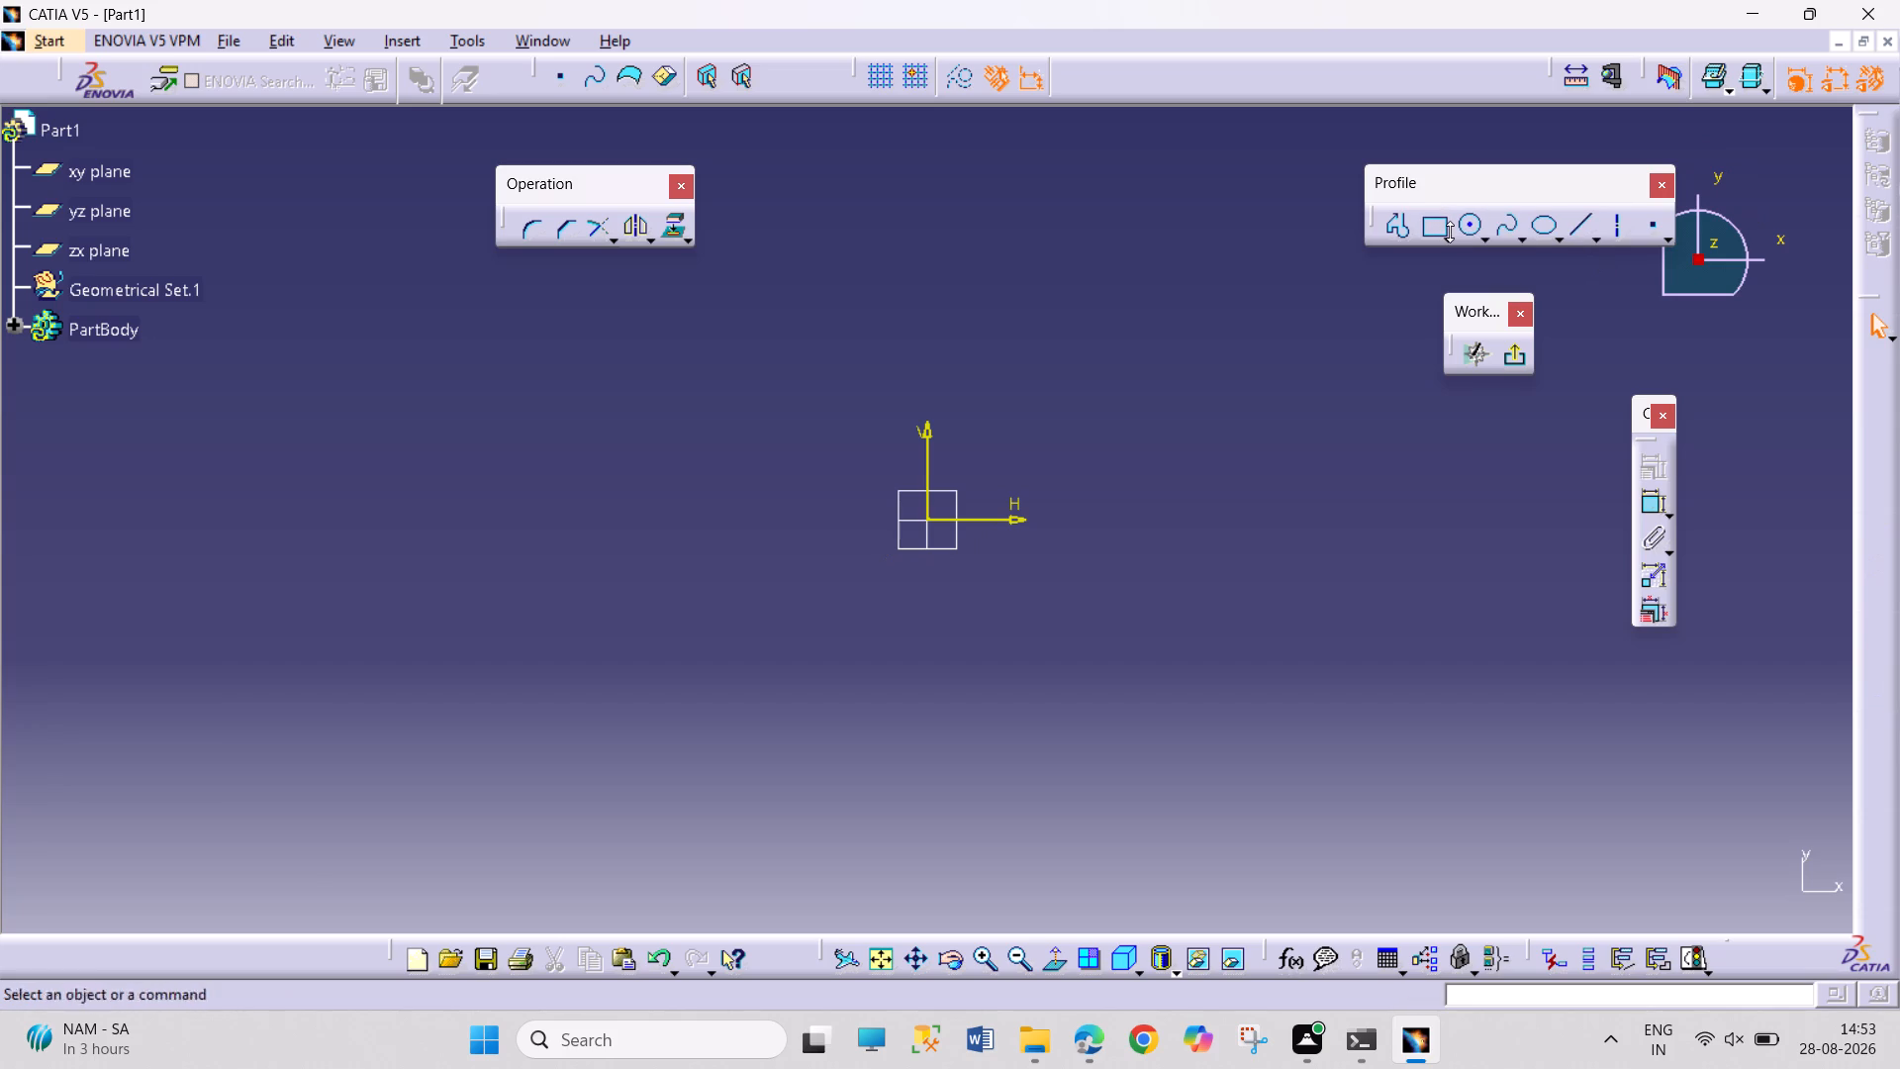
pyautogui.click(1450, 232)
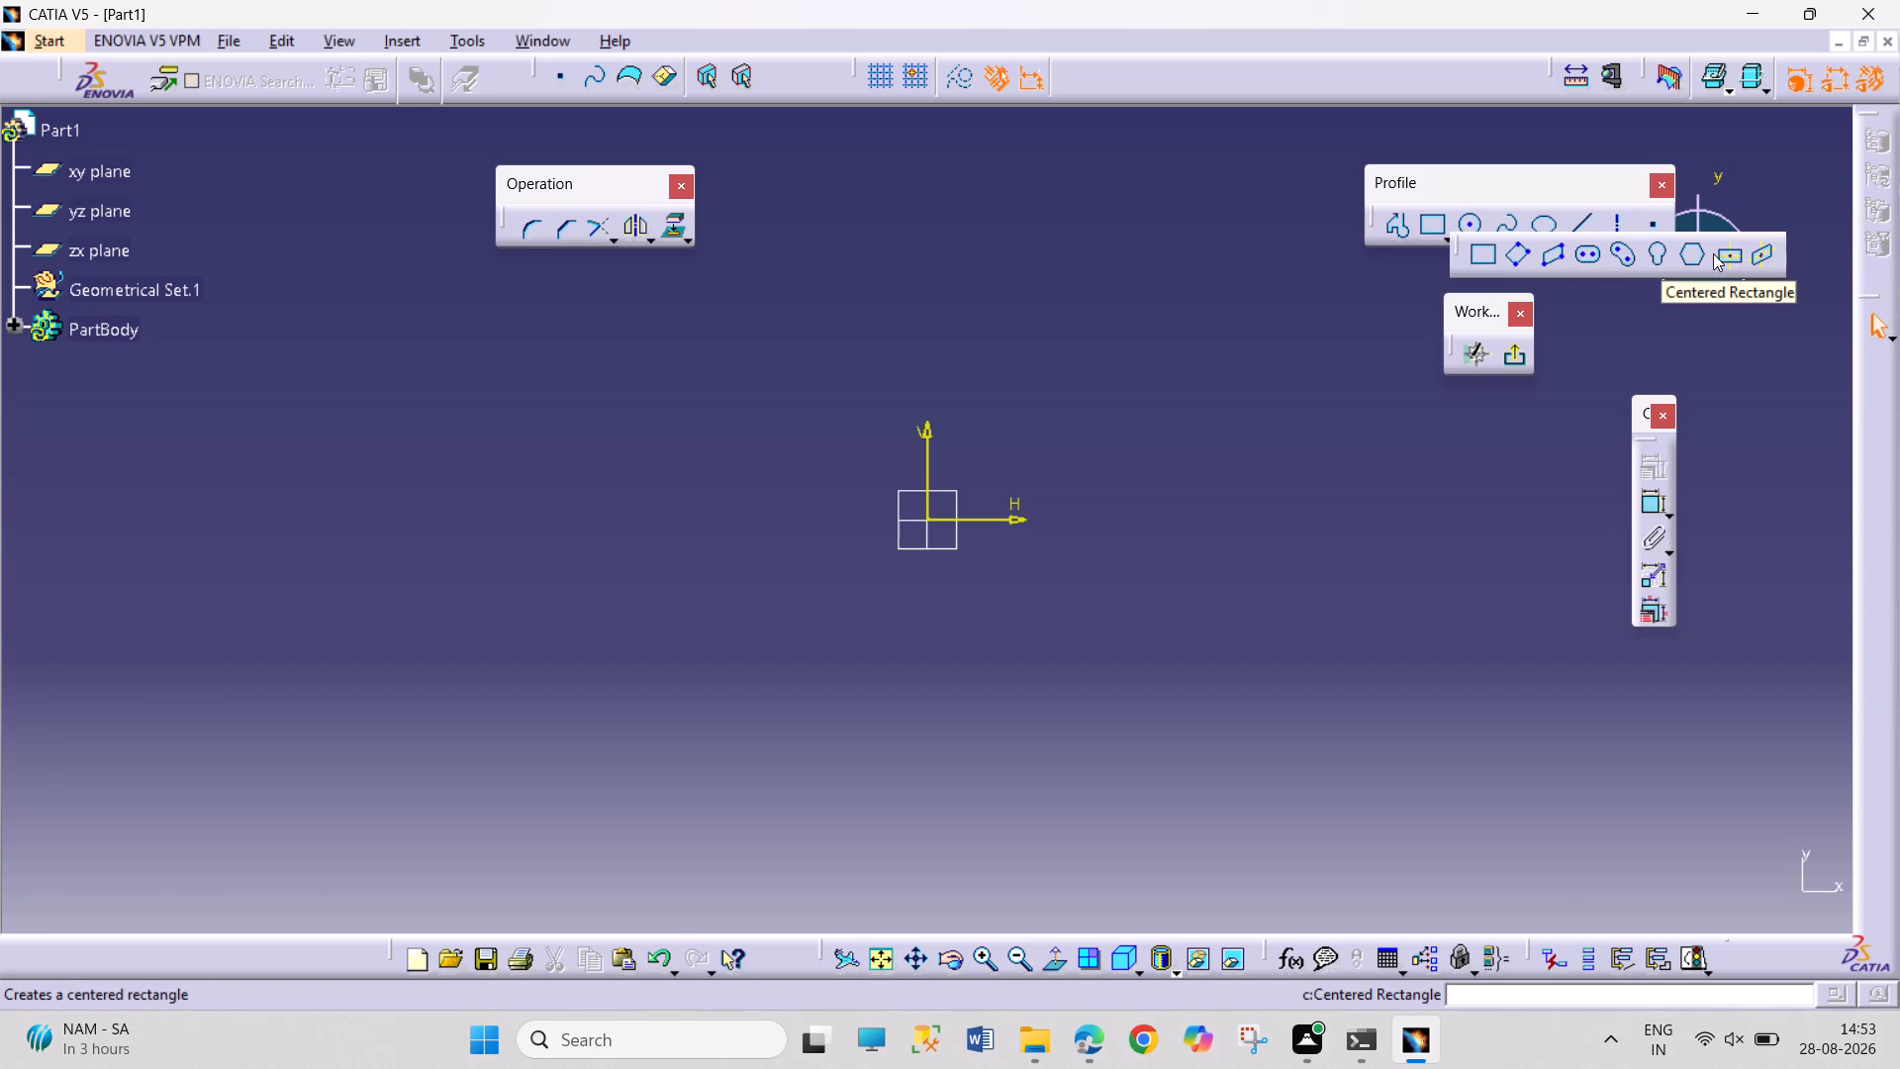
pyautogui.click(1732, 252)
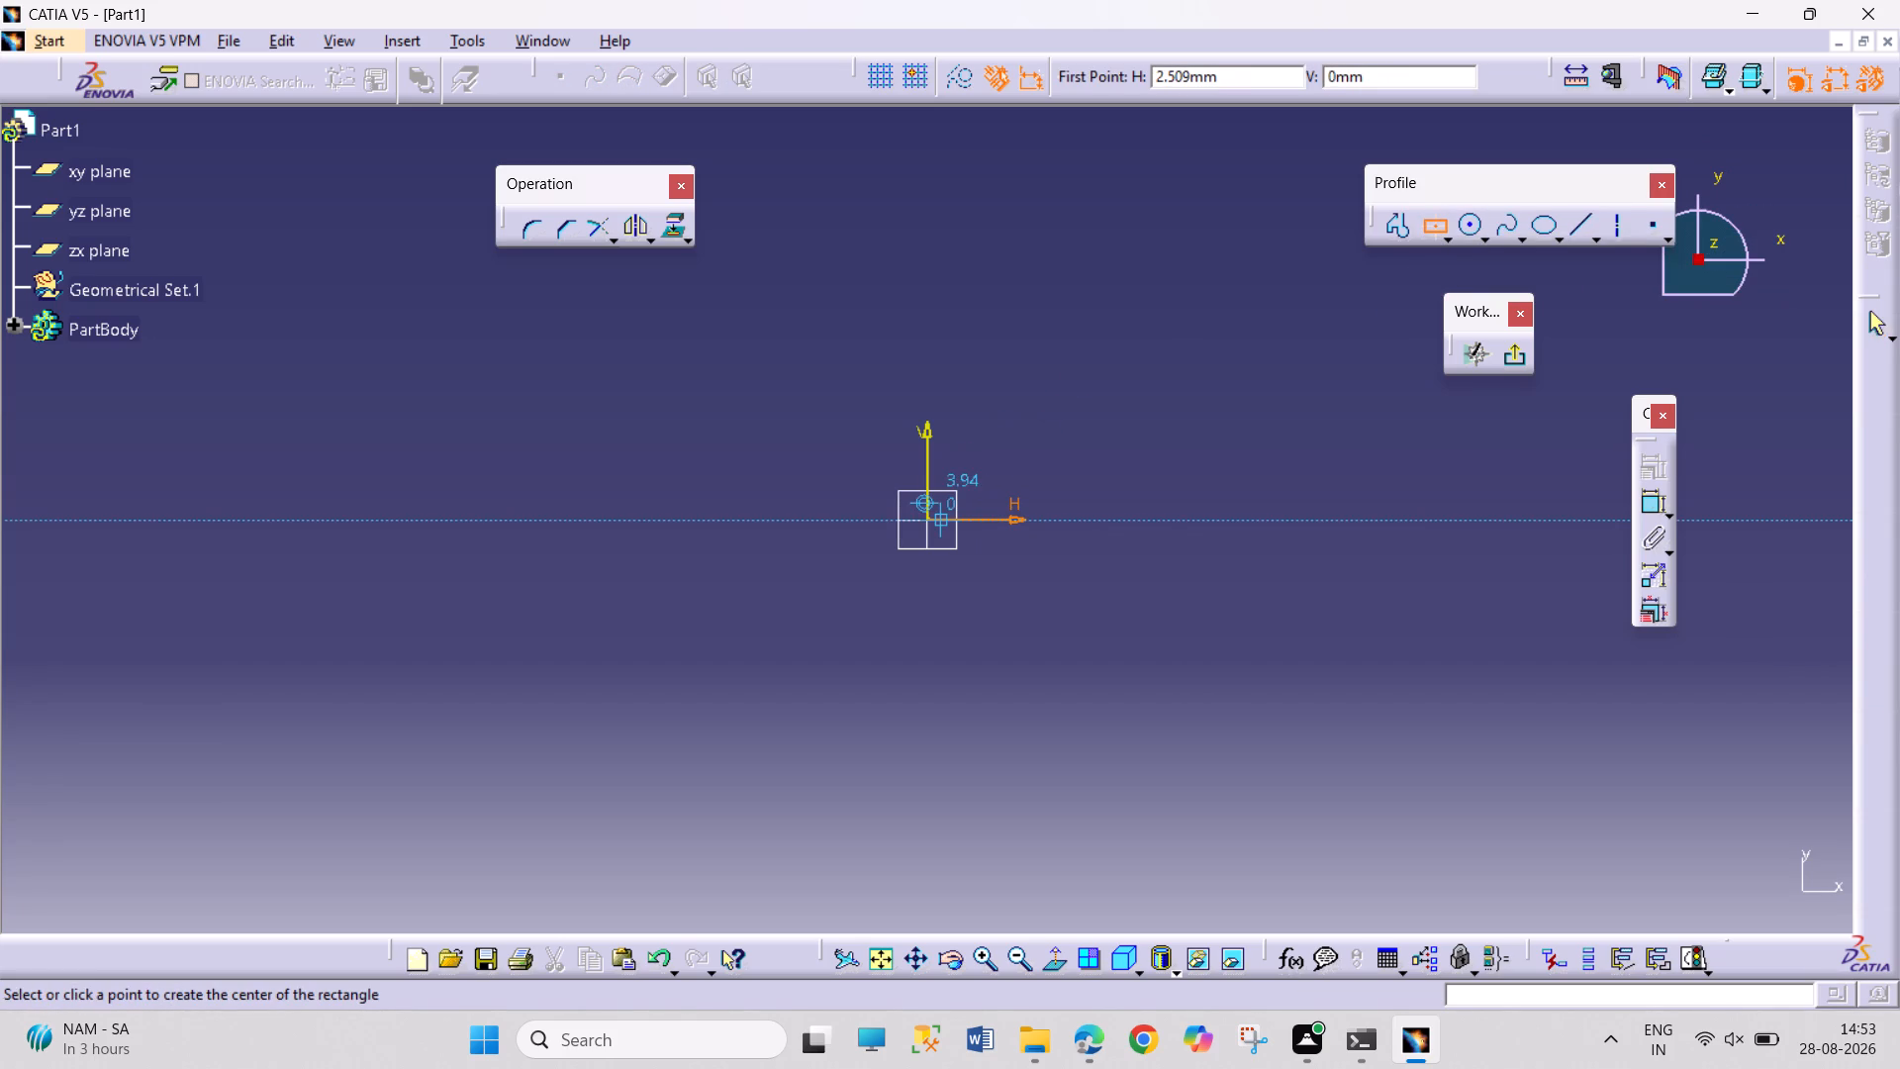
pyautogui.moveTo(928, 516); pyautogui.dragTo(1131, 629)
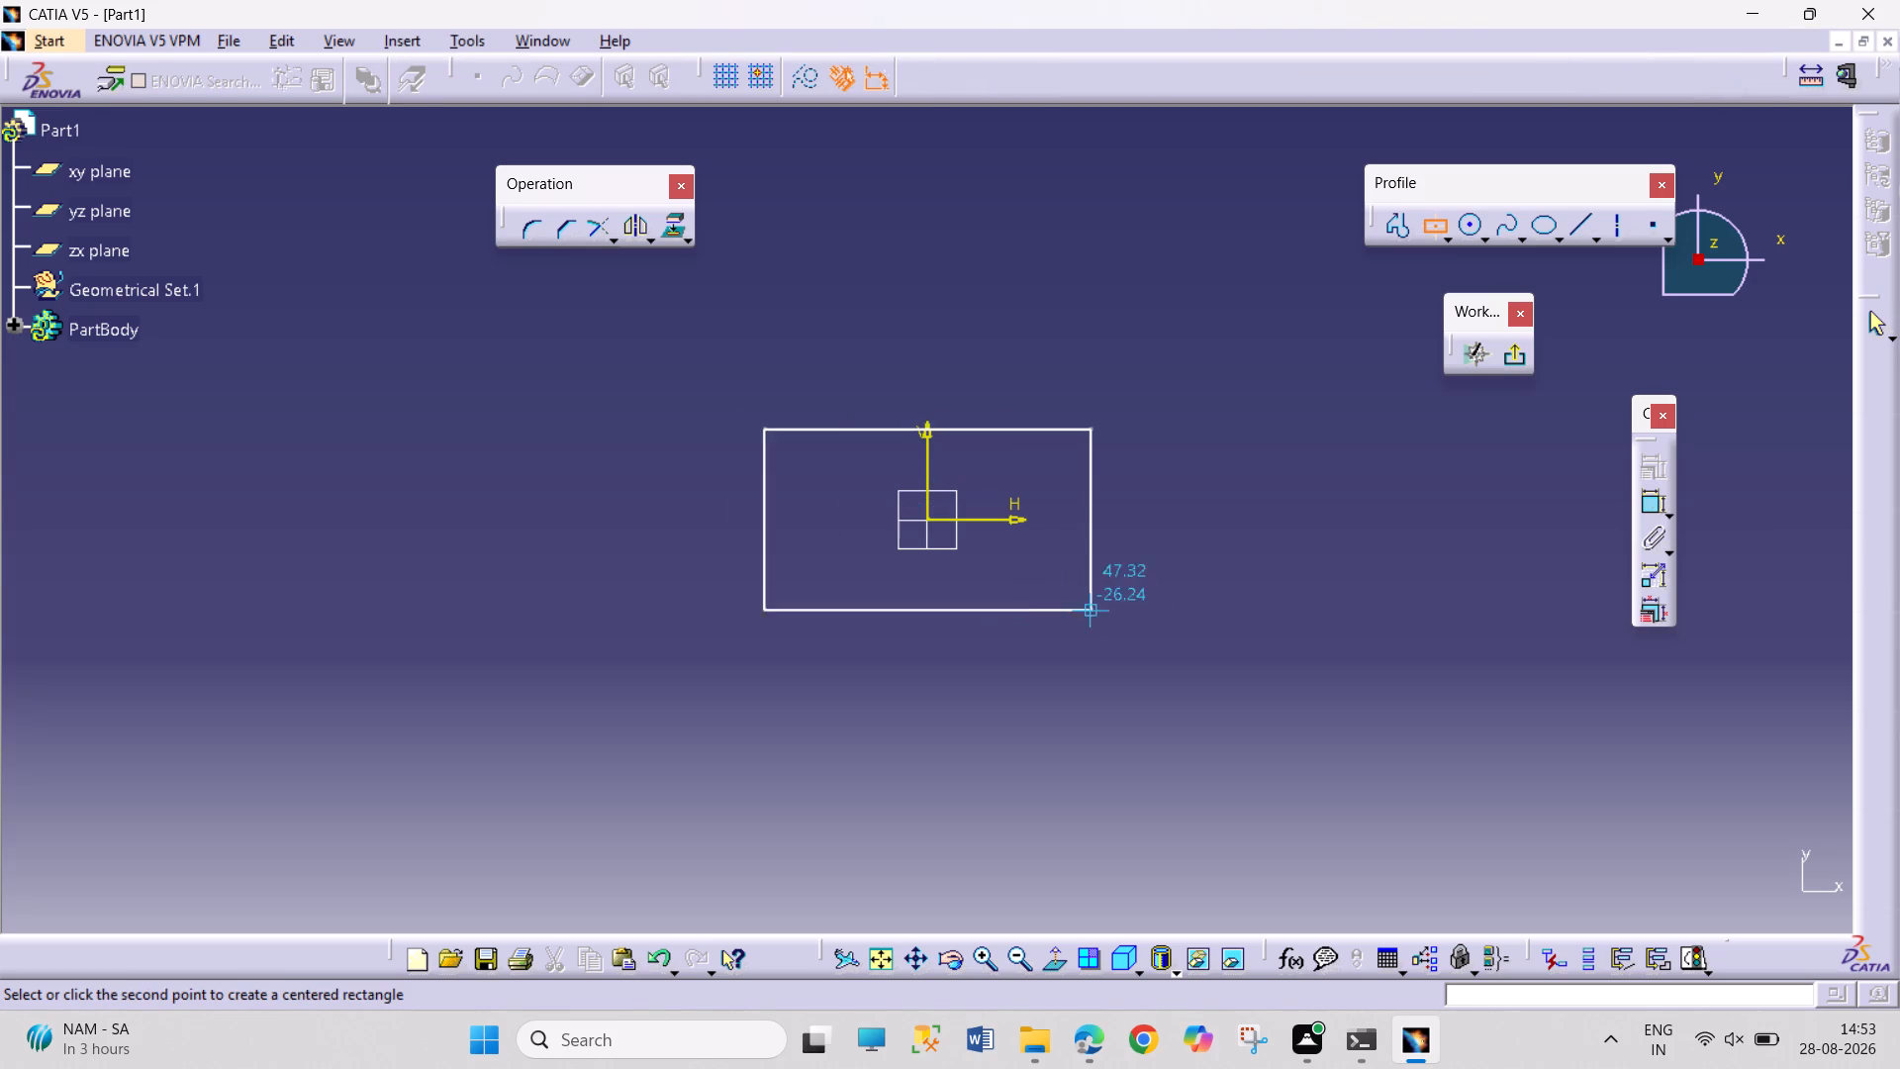
pyautogui.moveTo(1131, 629); pyautogui.dragTo(1095, 693)
pyautogui.click(1095, 693)
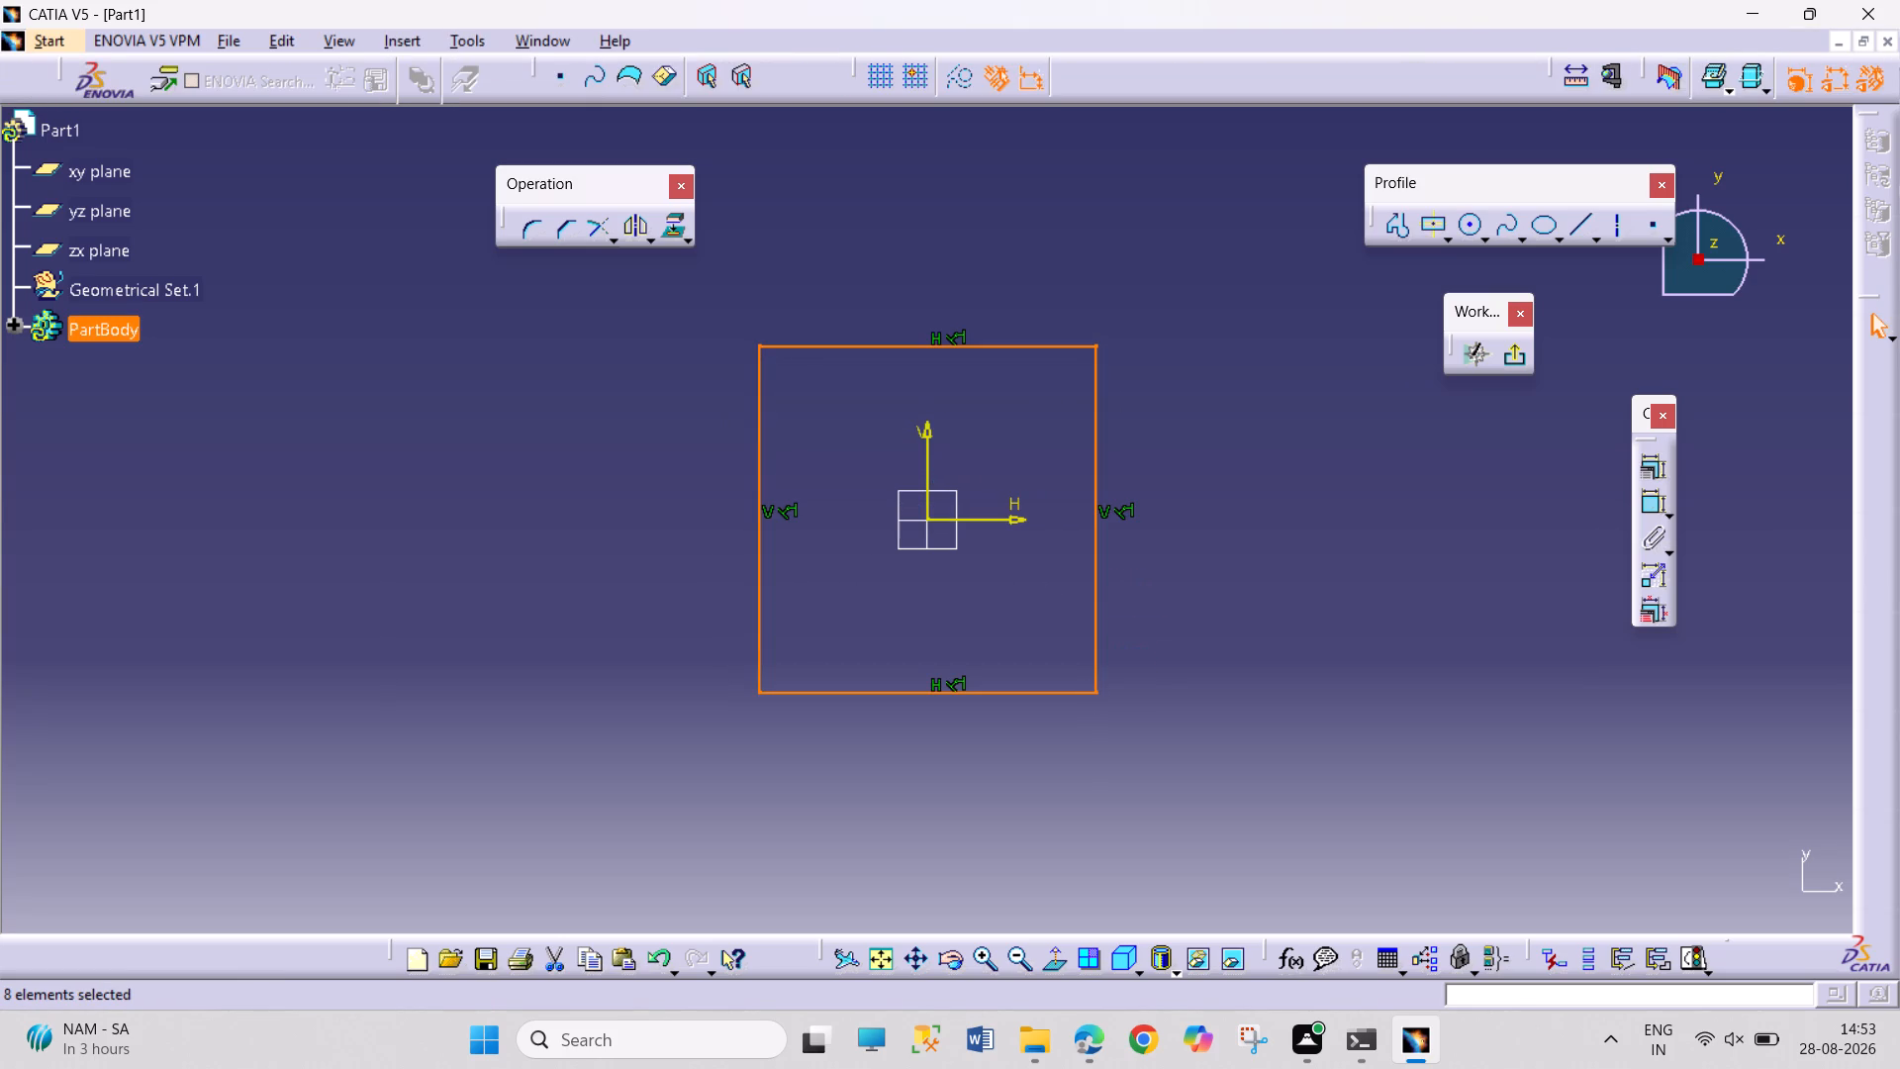
# Dimension the rectangle's width and height and set both to 70 mm.
pyautogui.click(1642, 506)
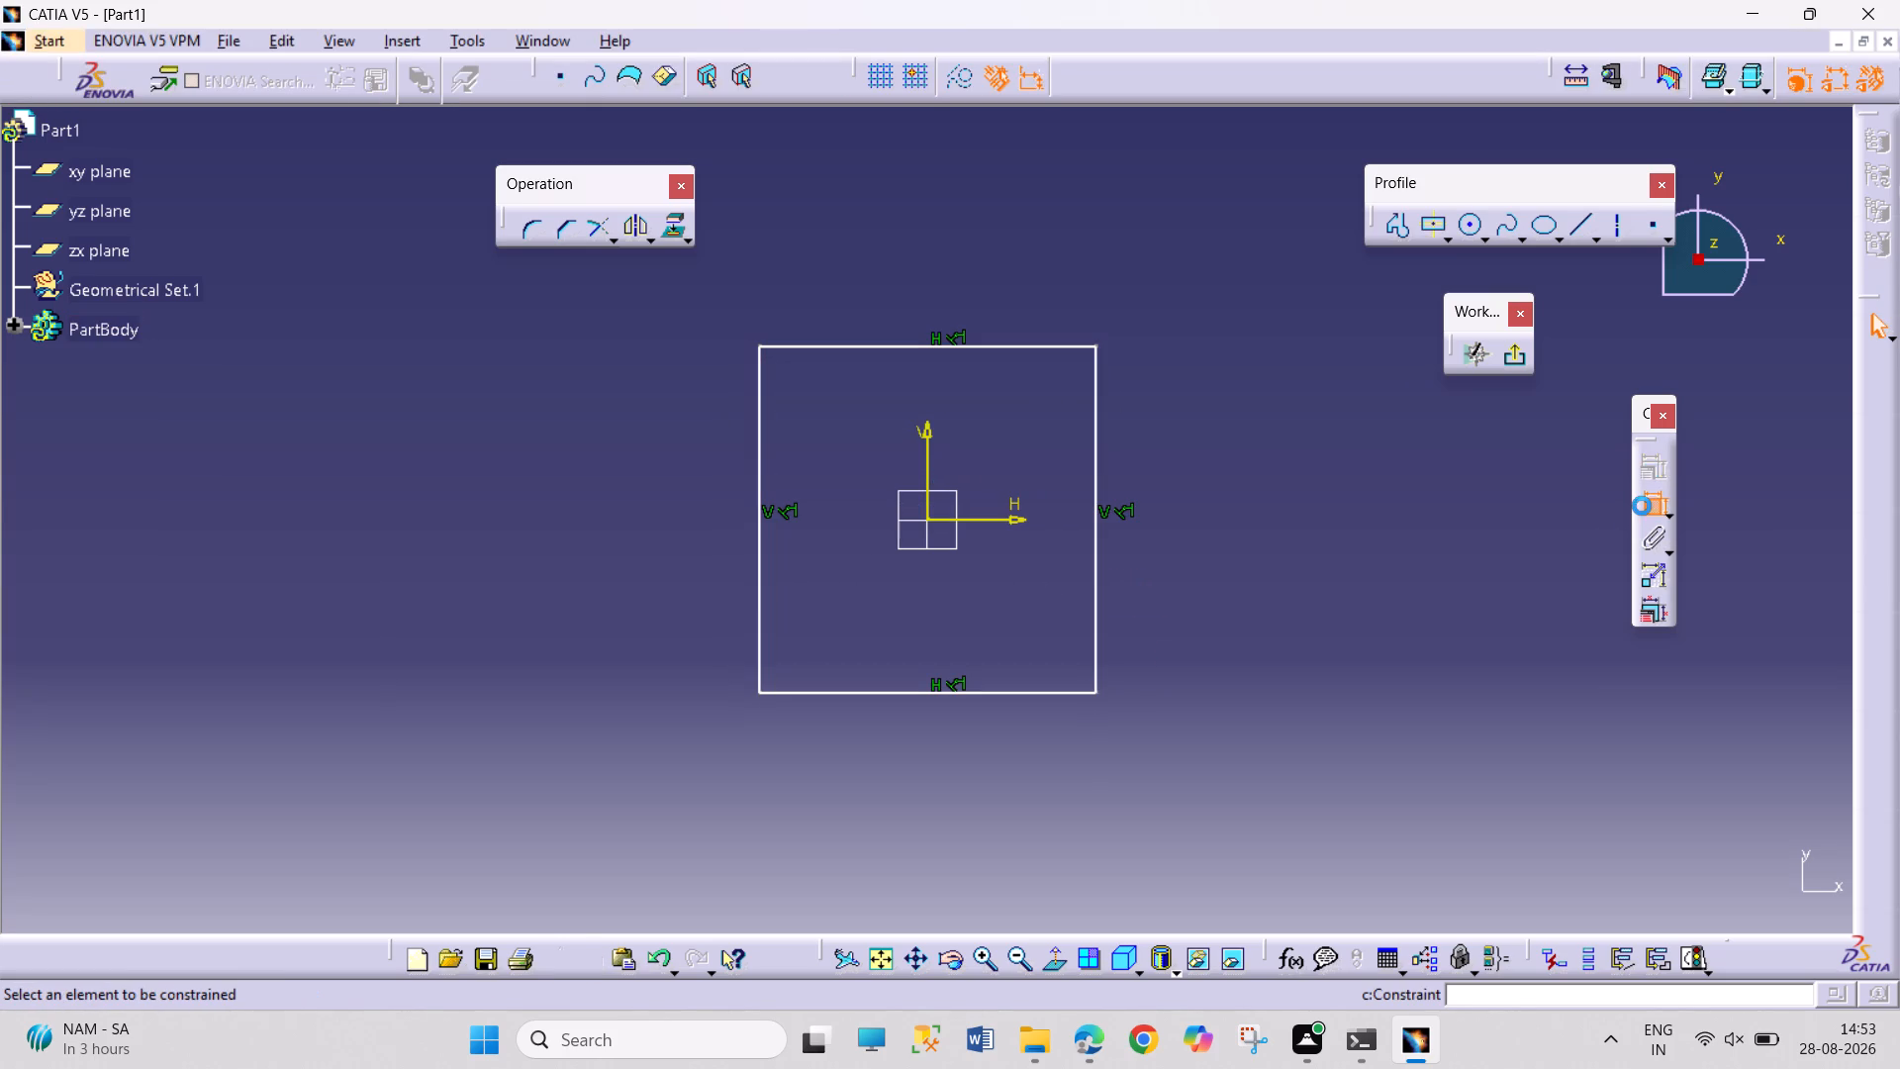
pyautogui.click(1076, 693)
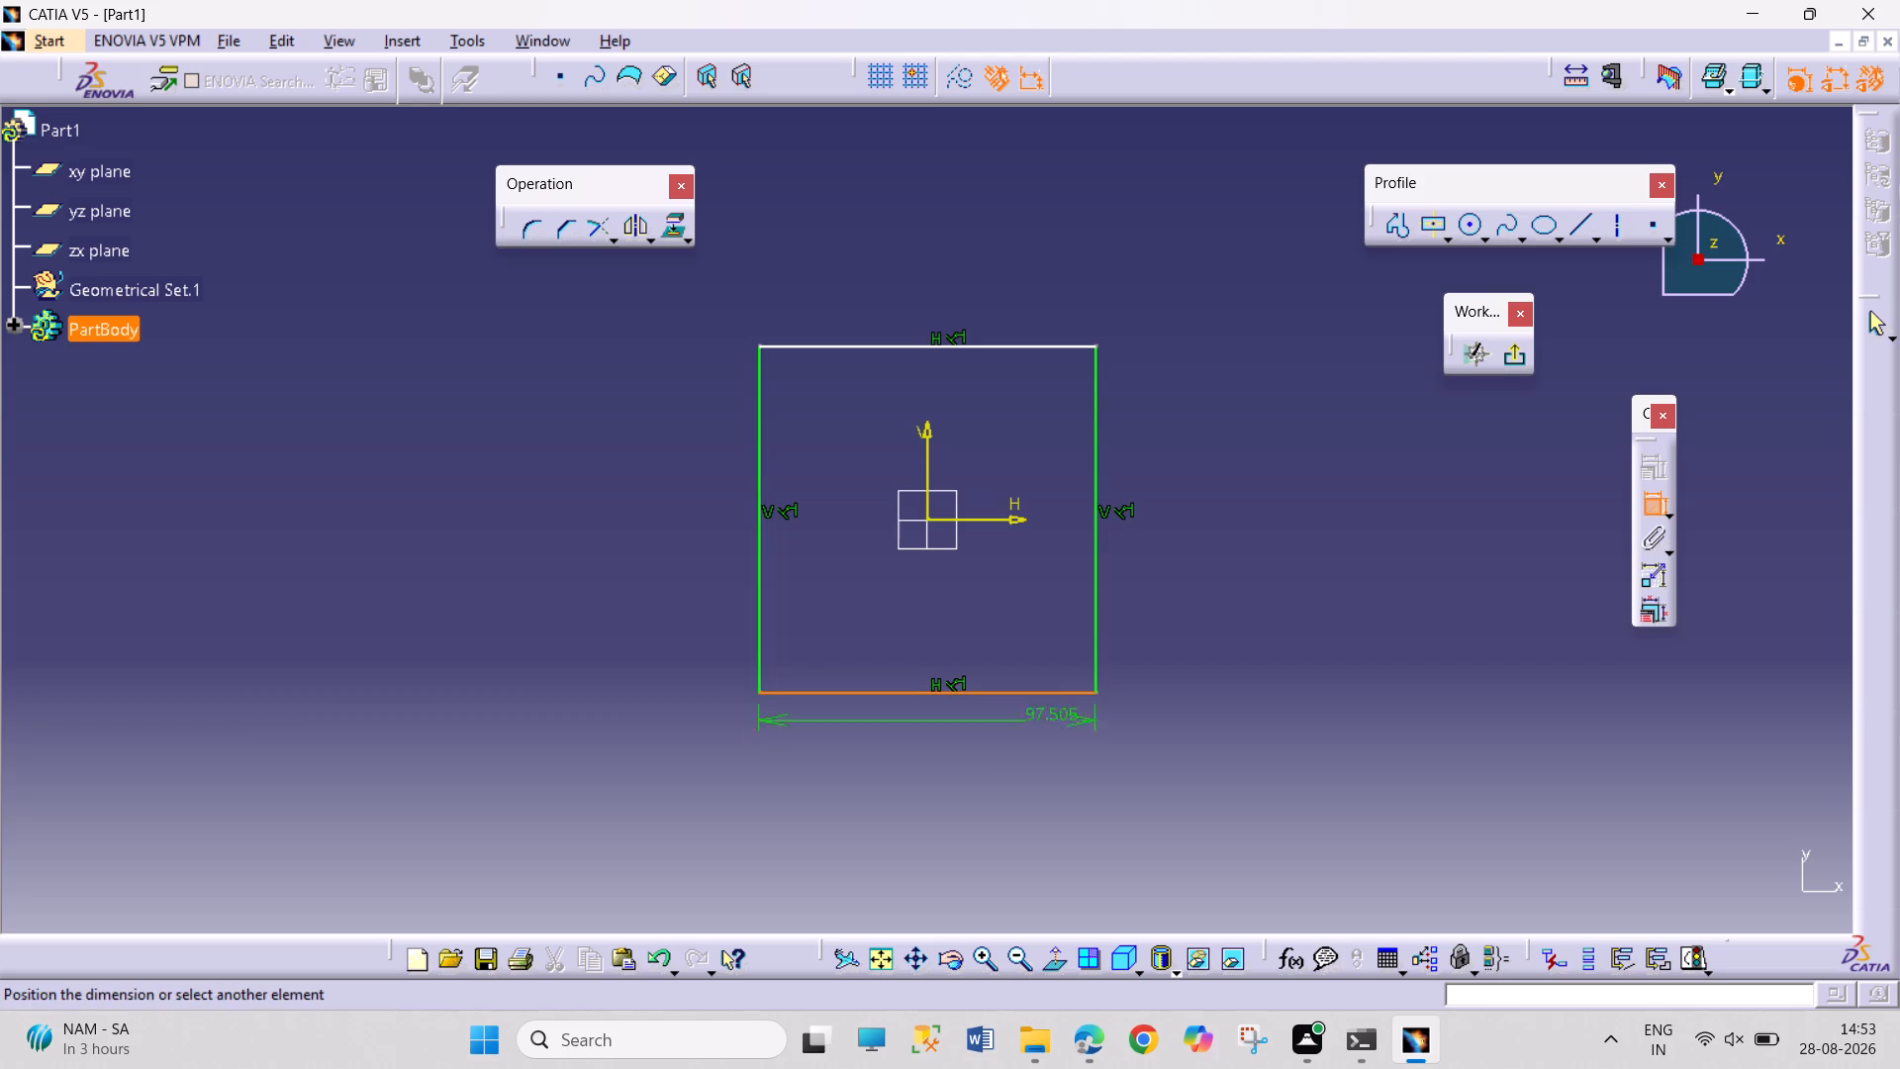
pyautogui.click(1014, 769)
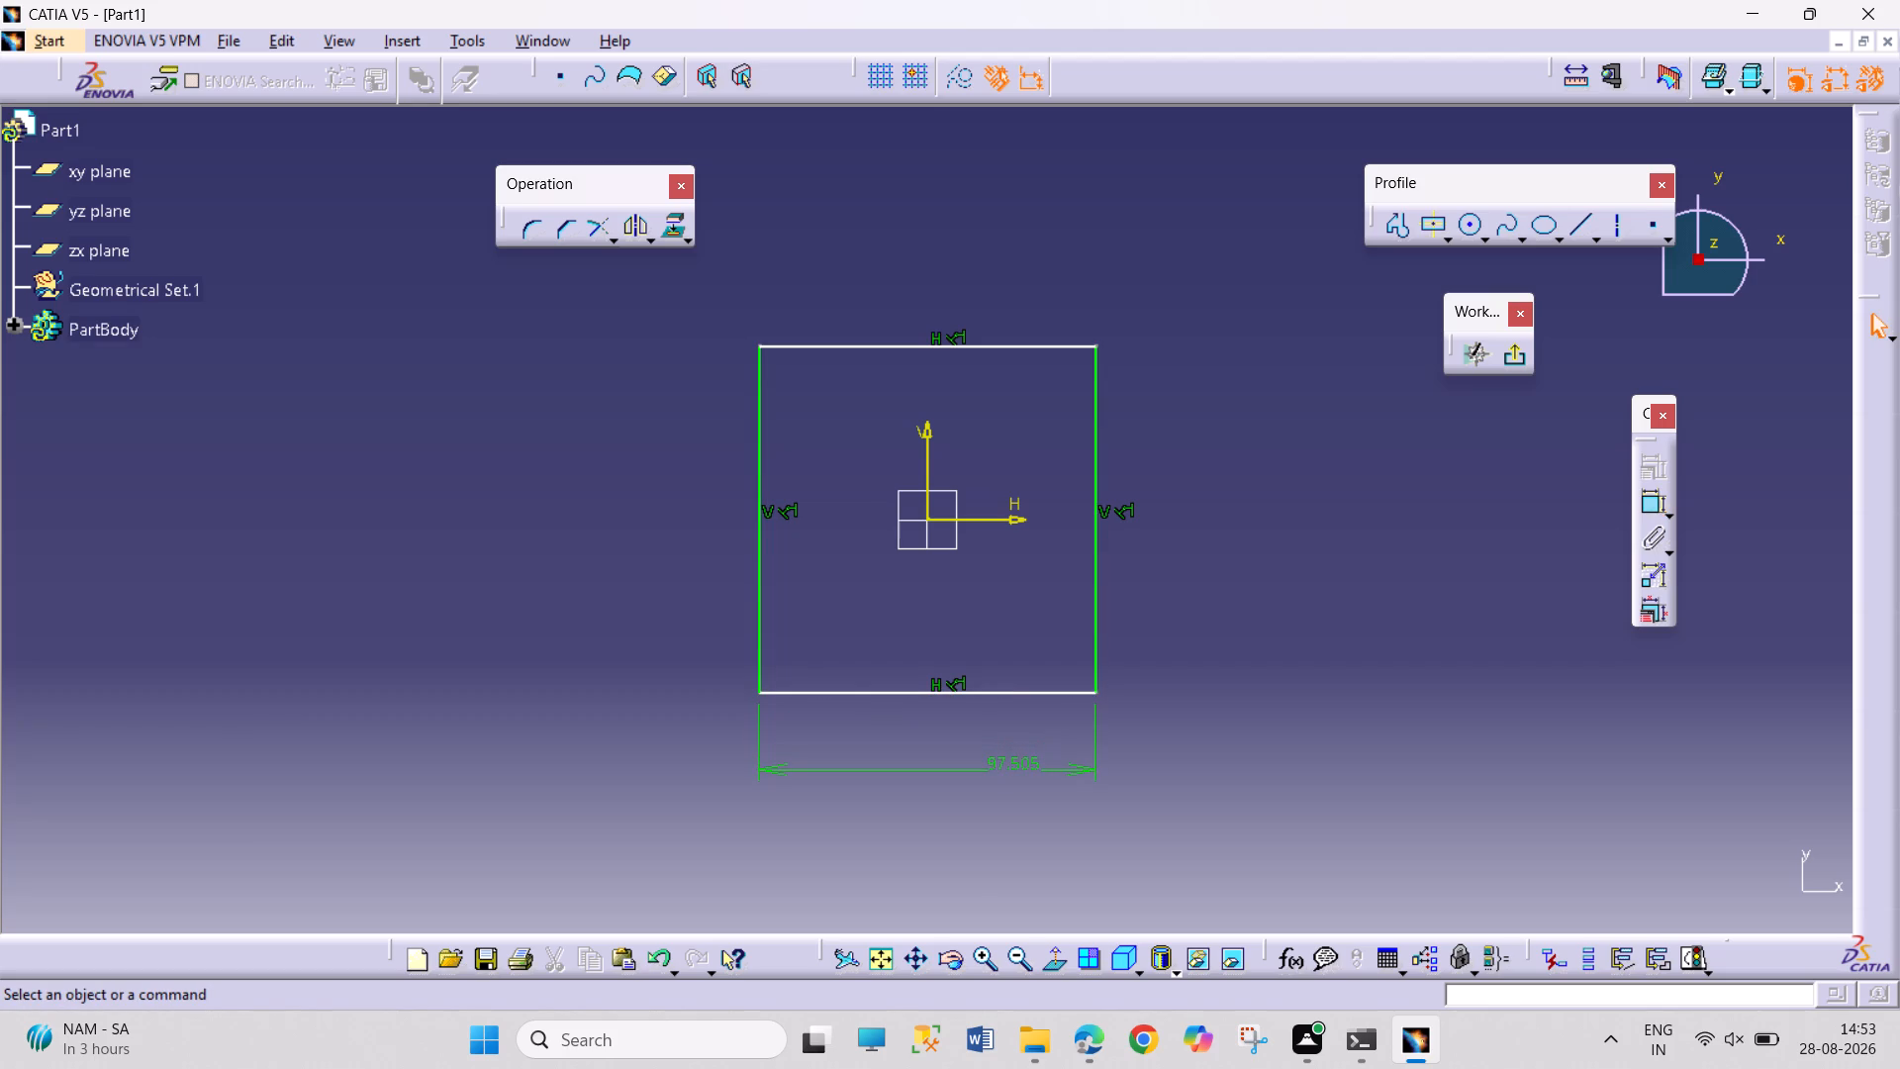
pyautogui.click(1646, 494)
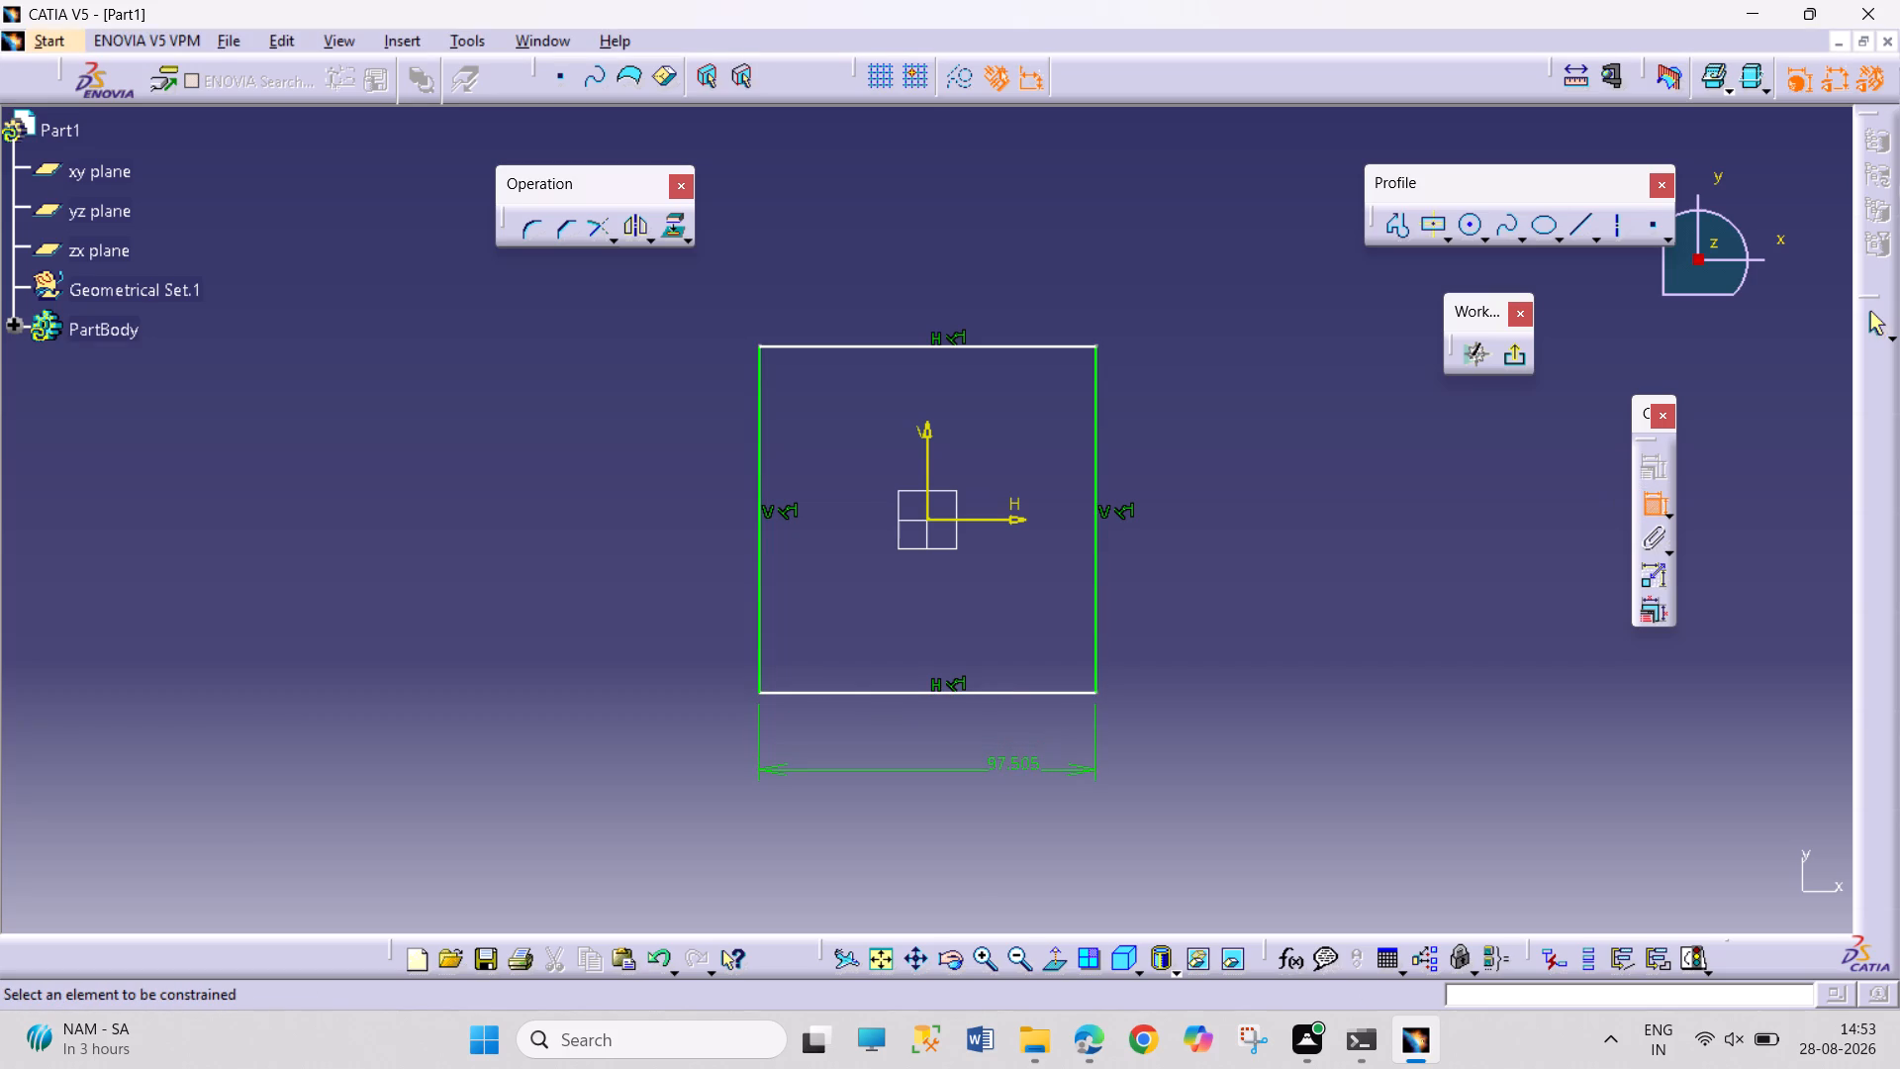
pyautogui.click(1097, 561)
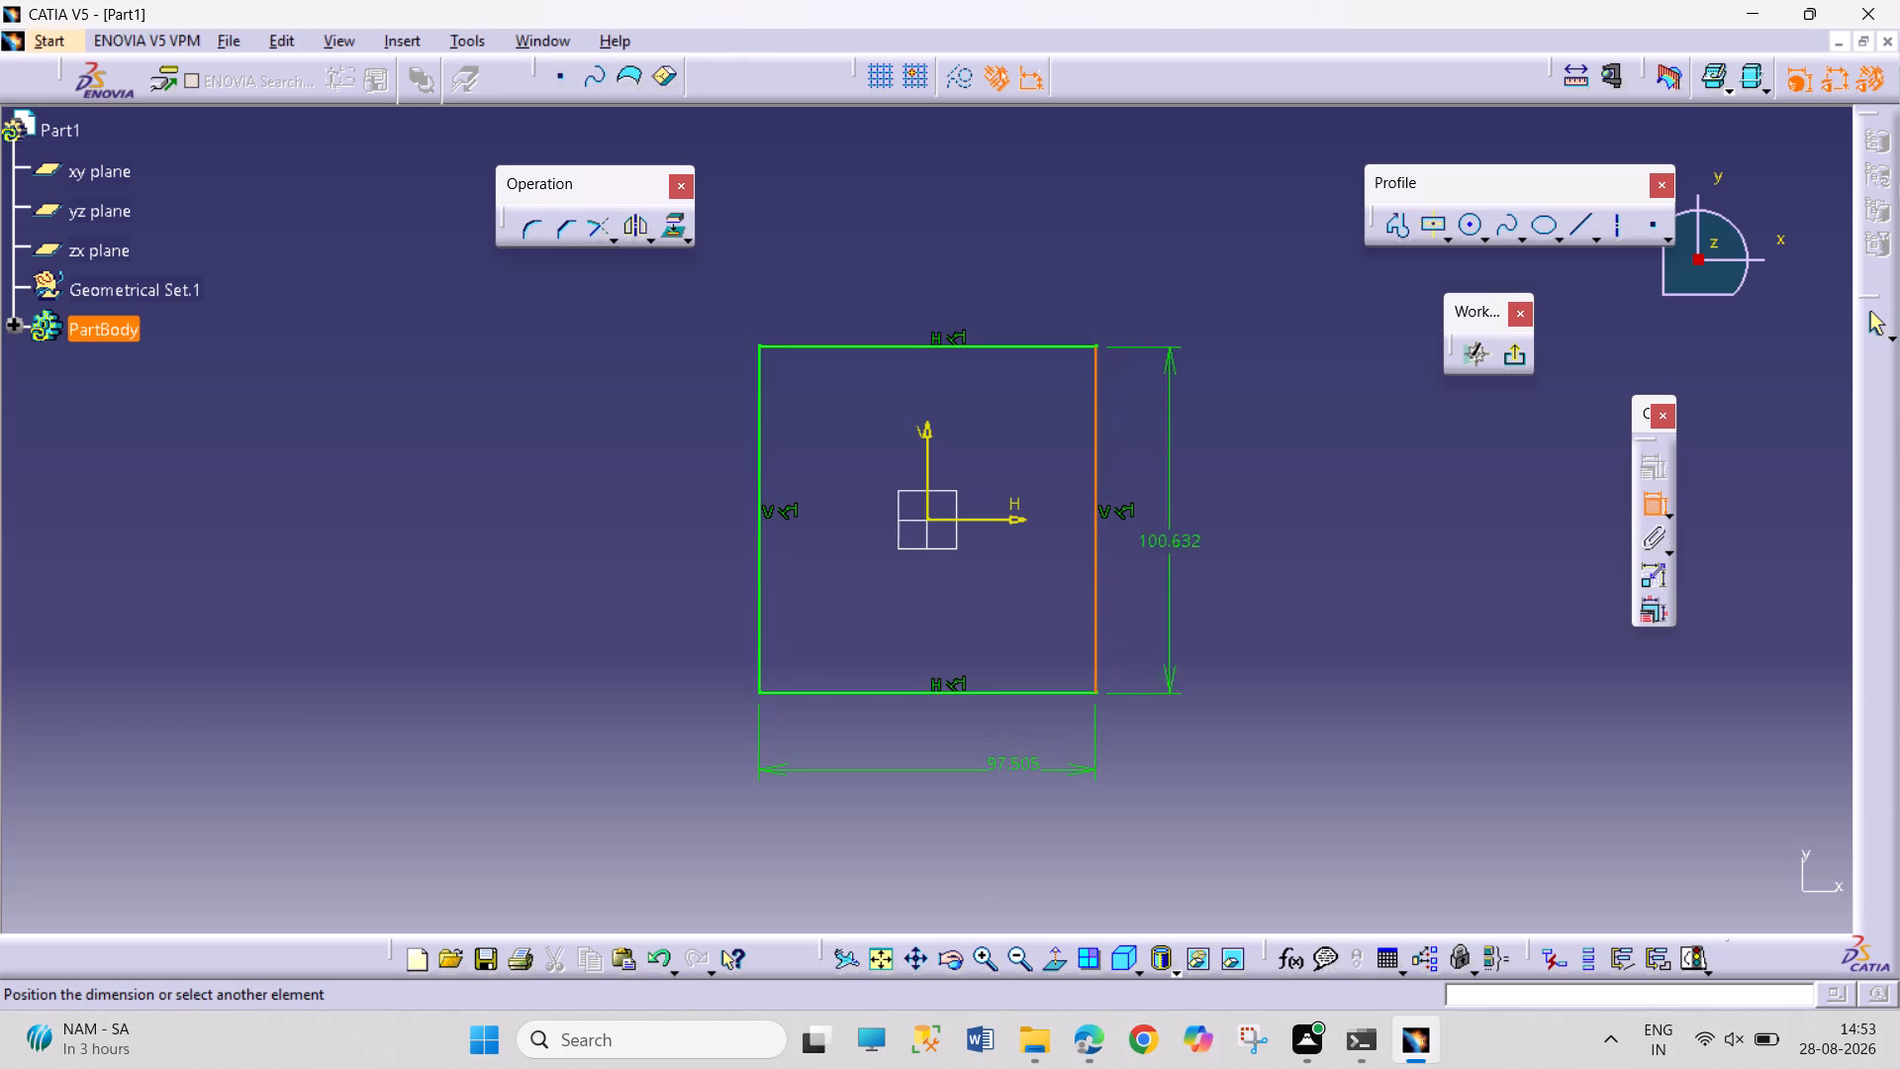
pyautogui.click(1214, 542)
pyautogui.doubleClick(1238, 526)
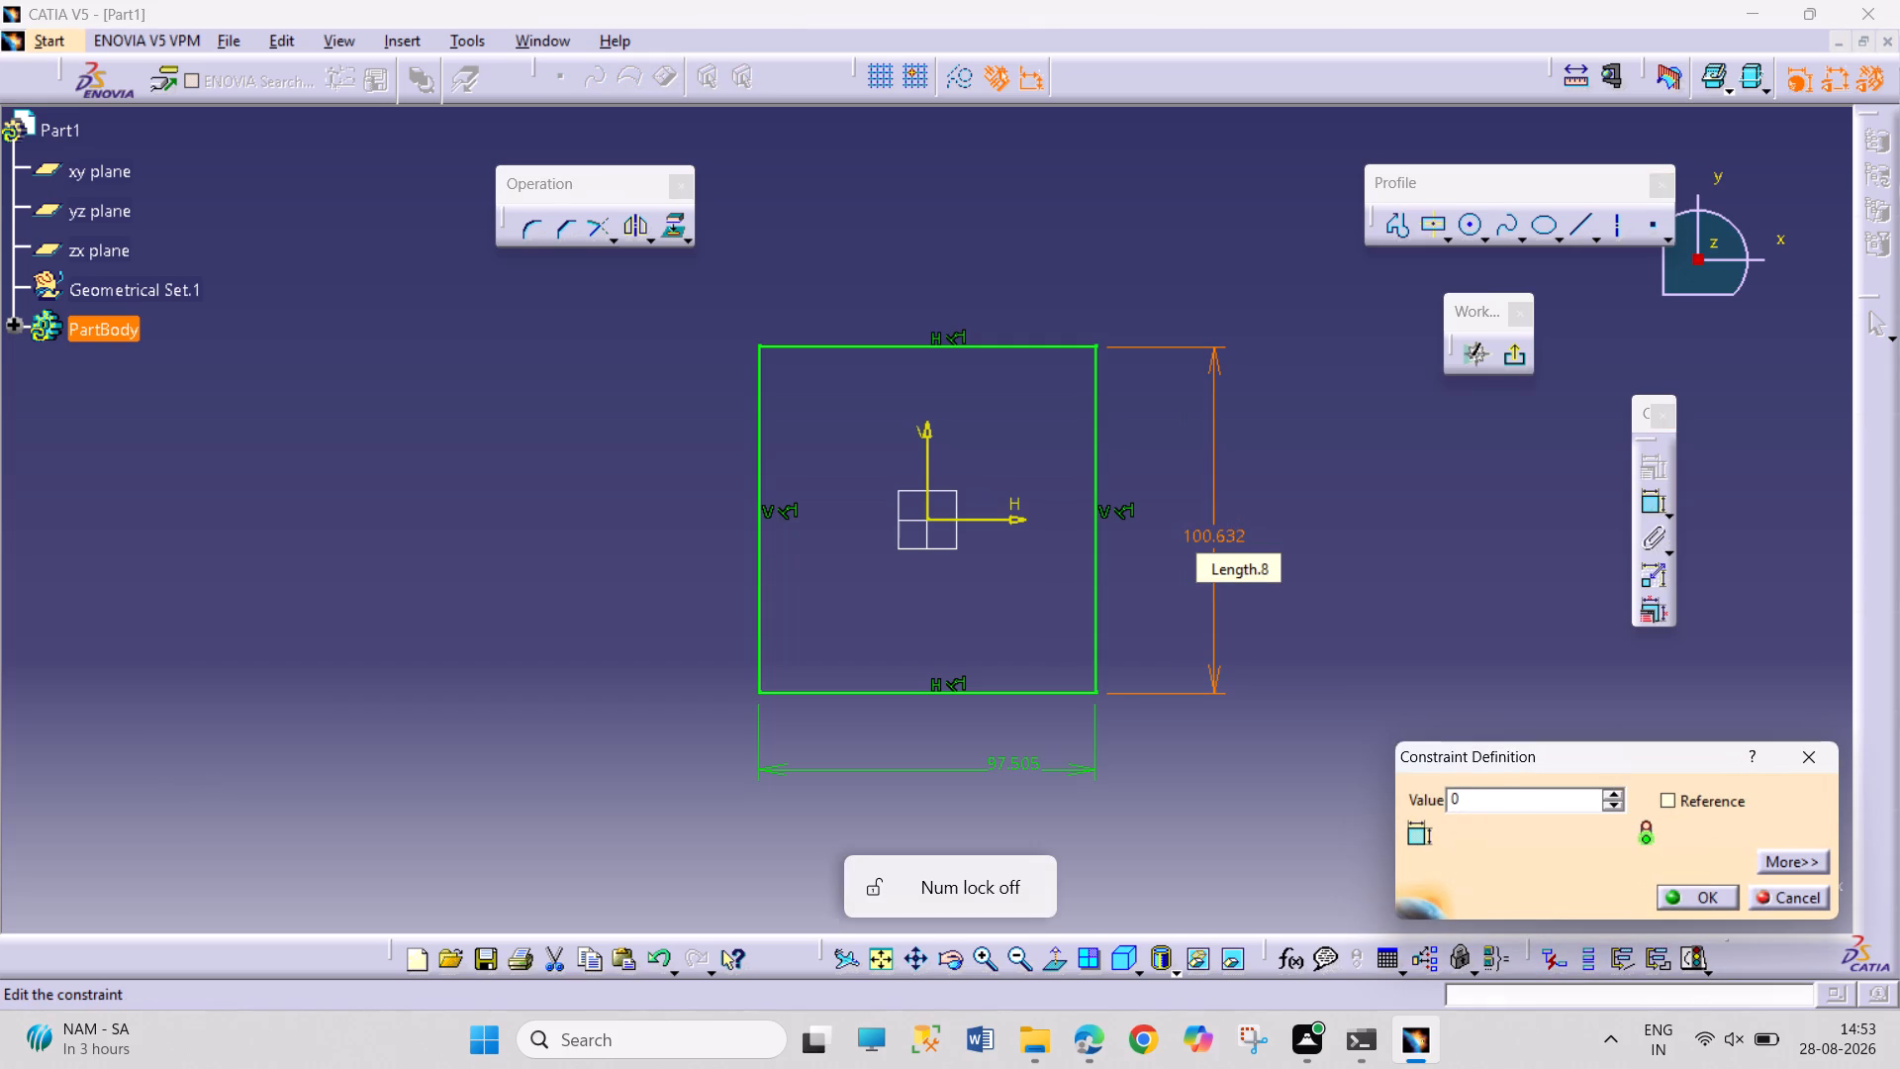
pyautogui.press('Return')
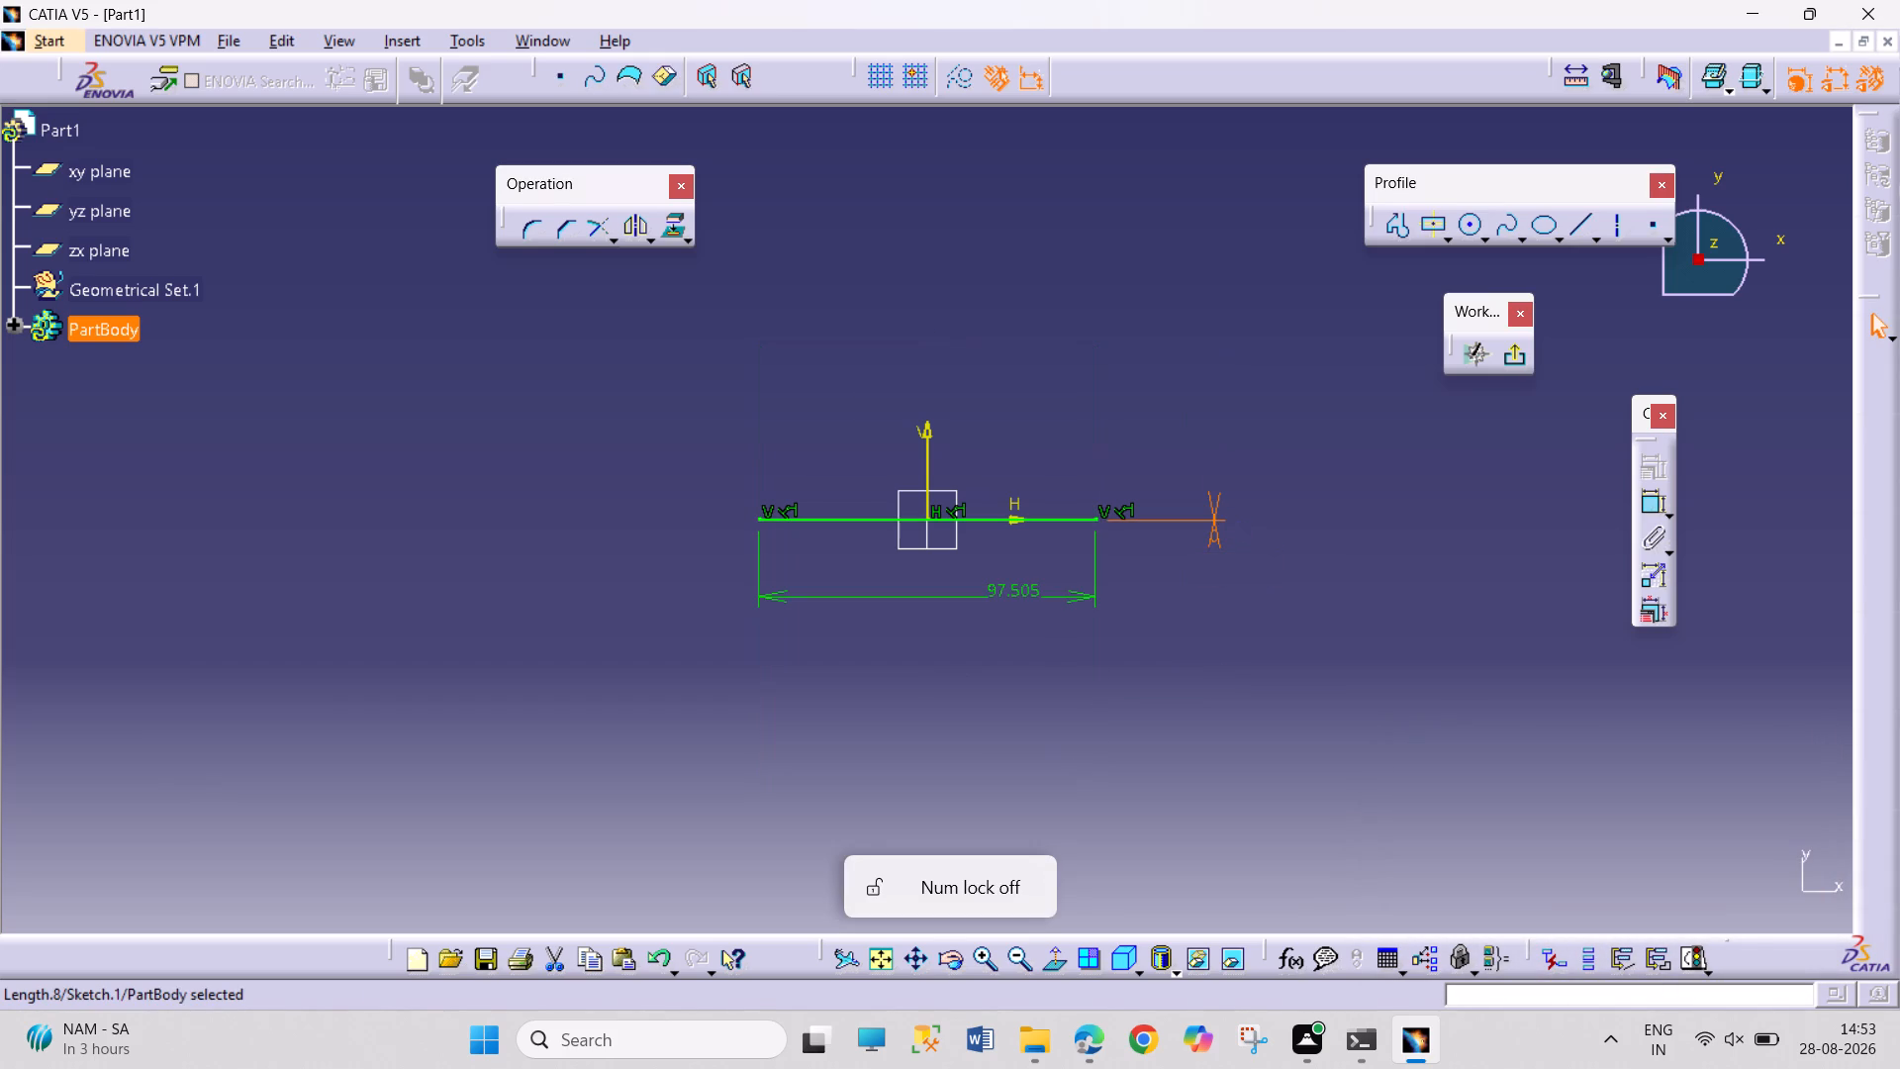
pyautogui.doubleClick(1215, 536)
pyautogui.write('70')
pyautogui.press('Return')
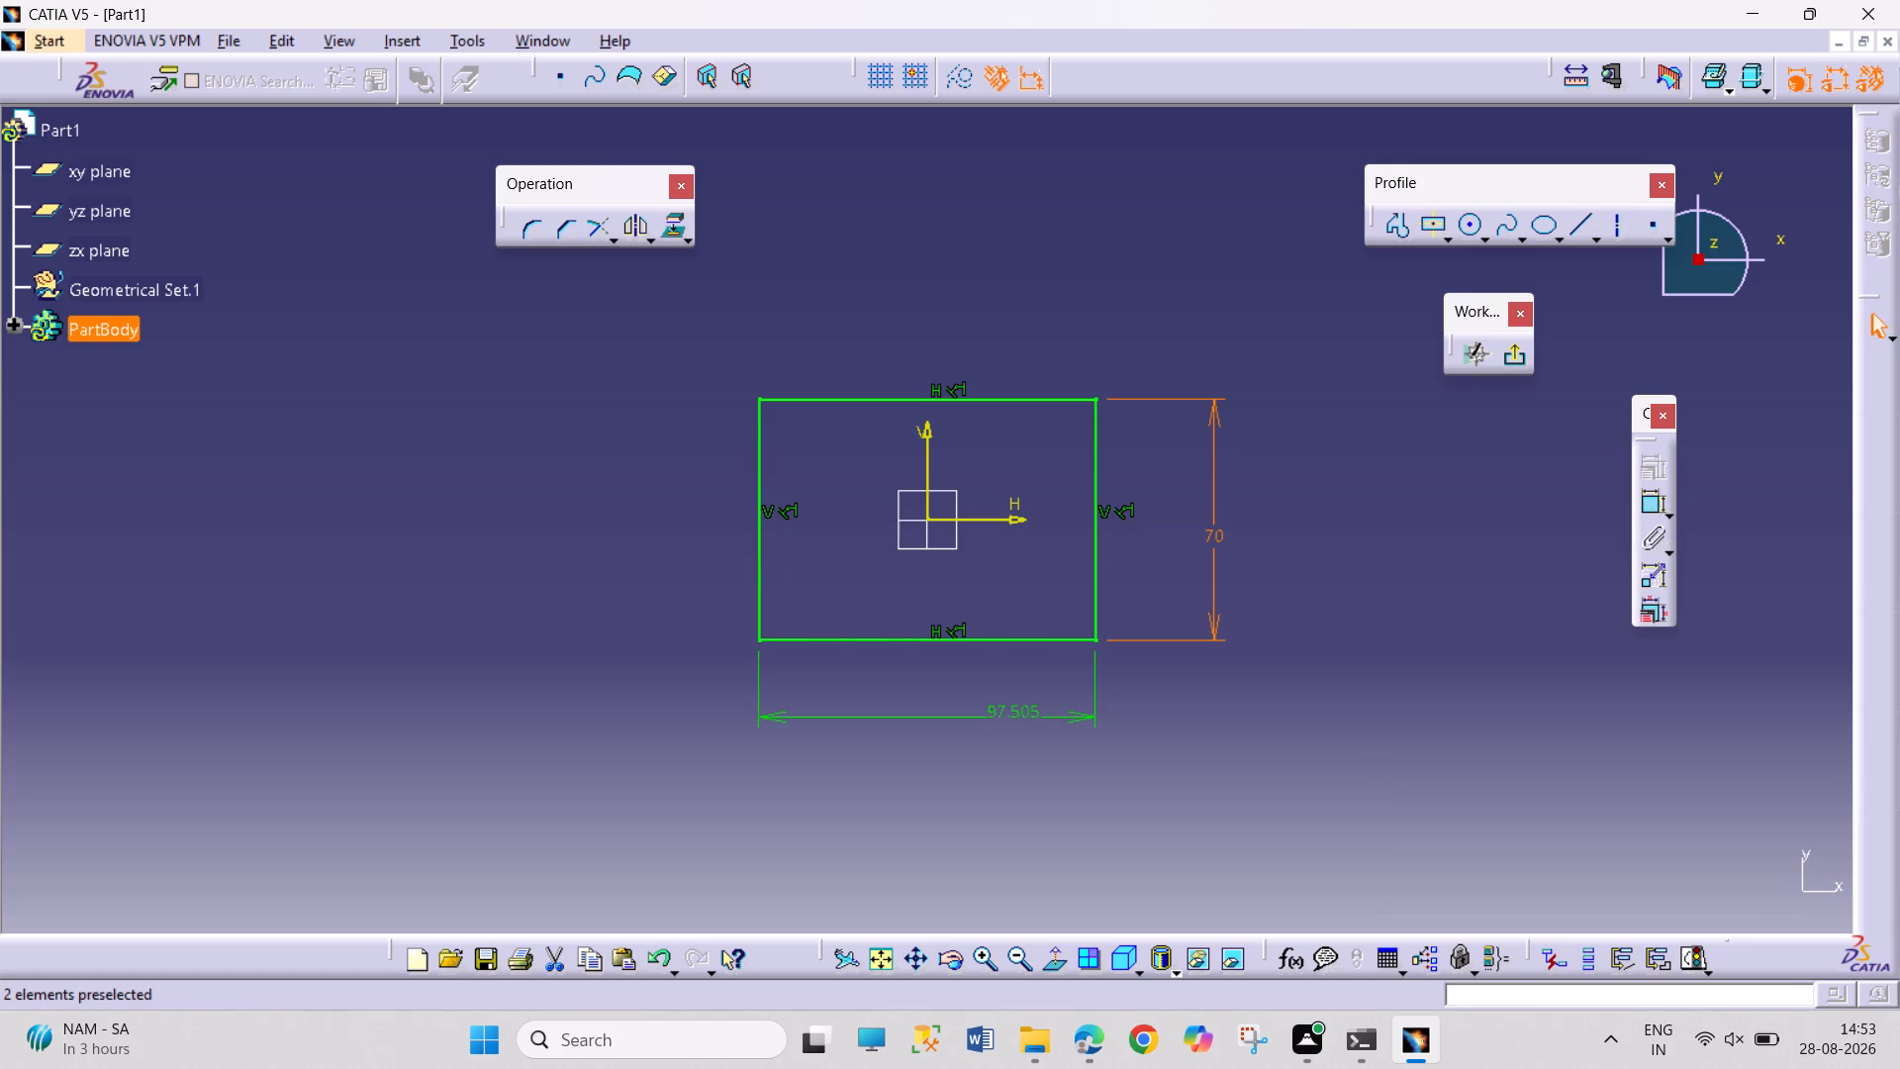
pyautogui.doubleClick(1024, 709)
pyautogui.write('70')
pyautogui.press('Return')
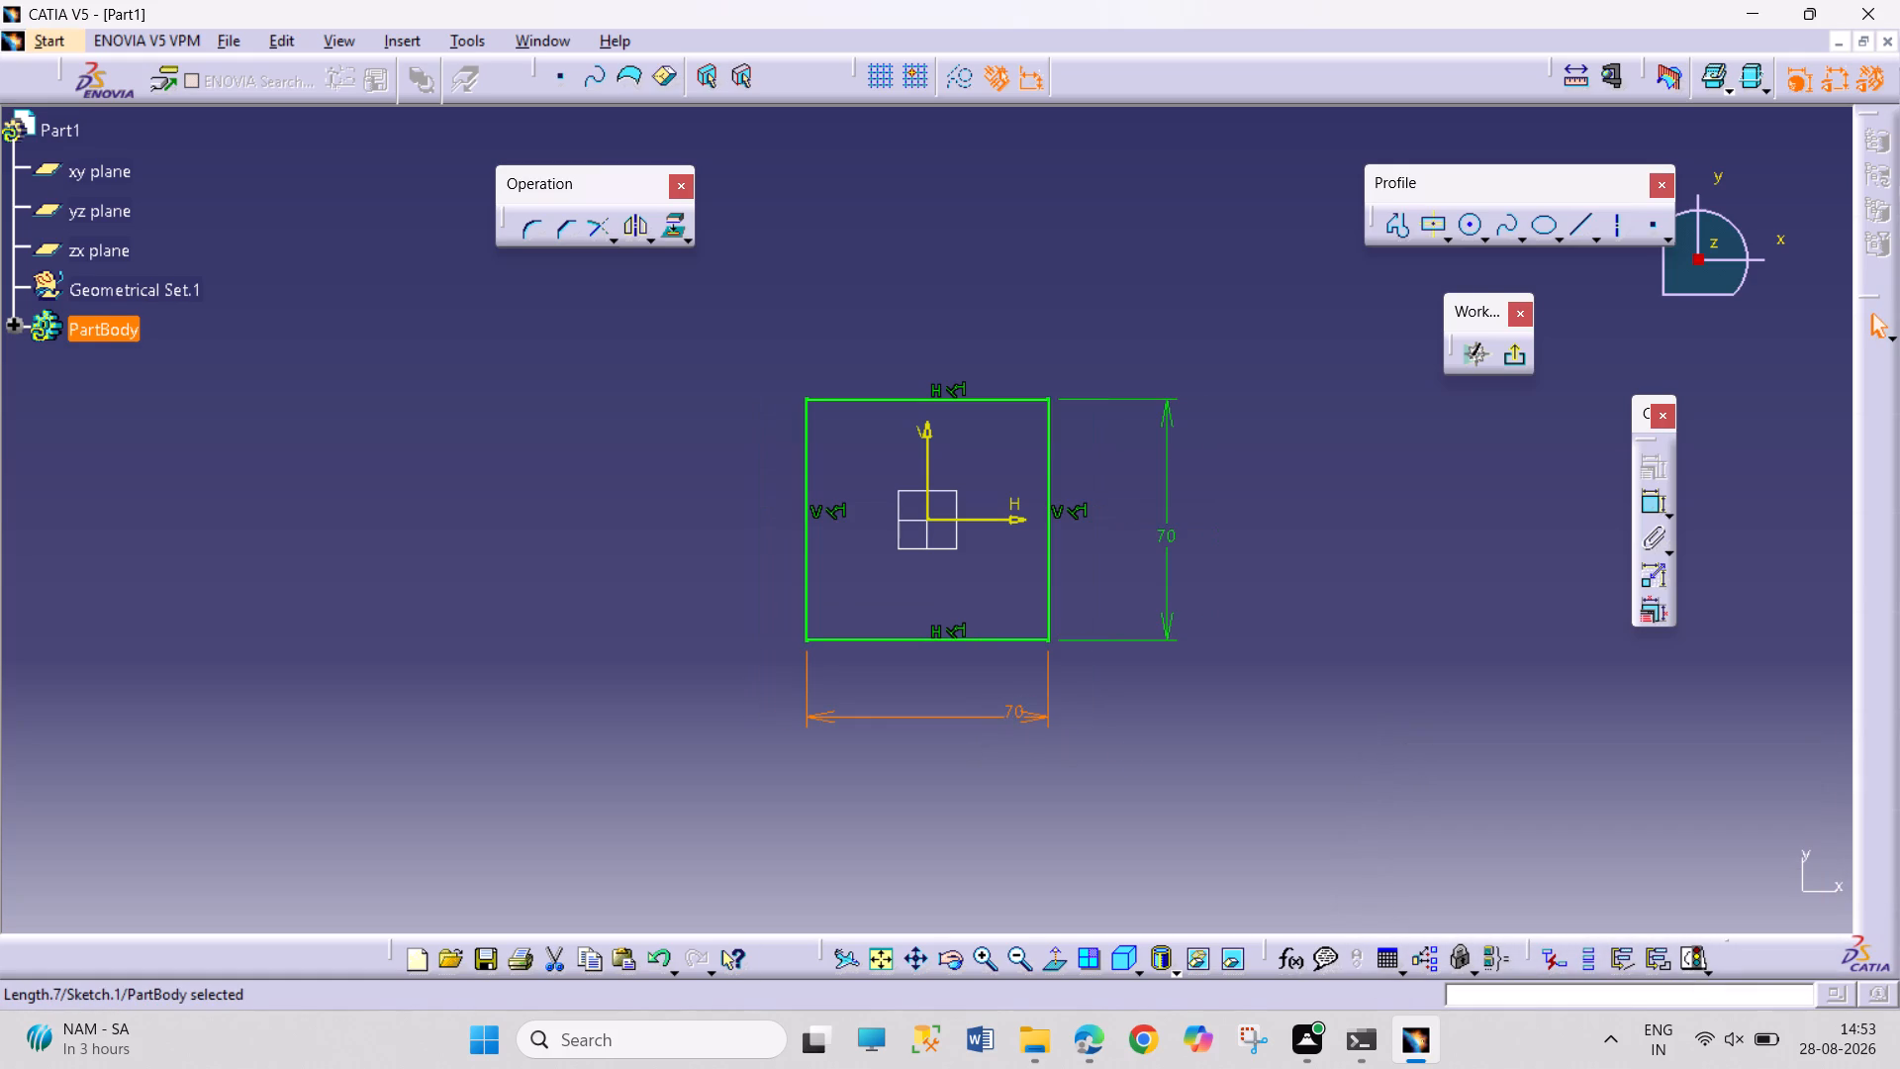
pyautogui.click(1131, 753)
# Check section view B-B in the PDF, exit the sketch in CATIA and pad the square profile 3 mm.
pyautogui.click(1092, 1048)
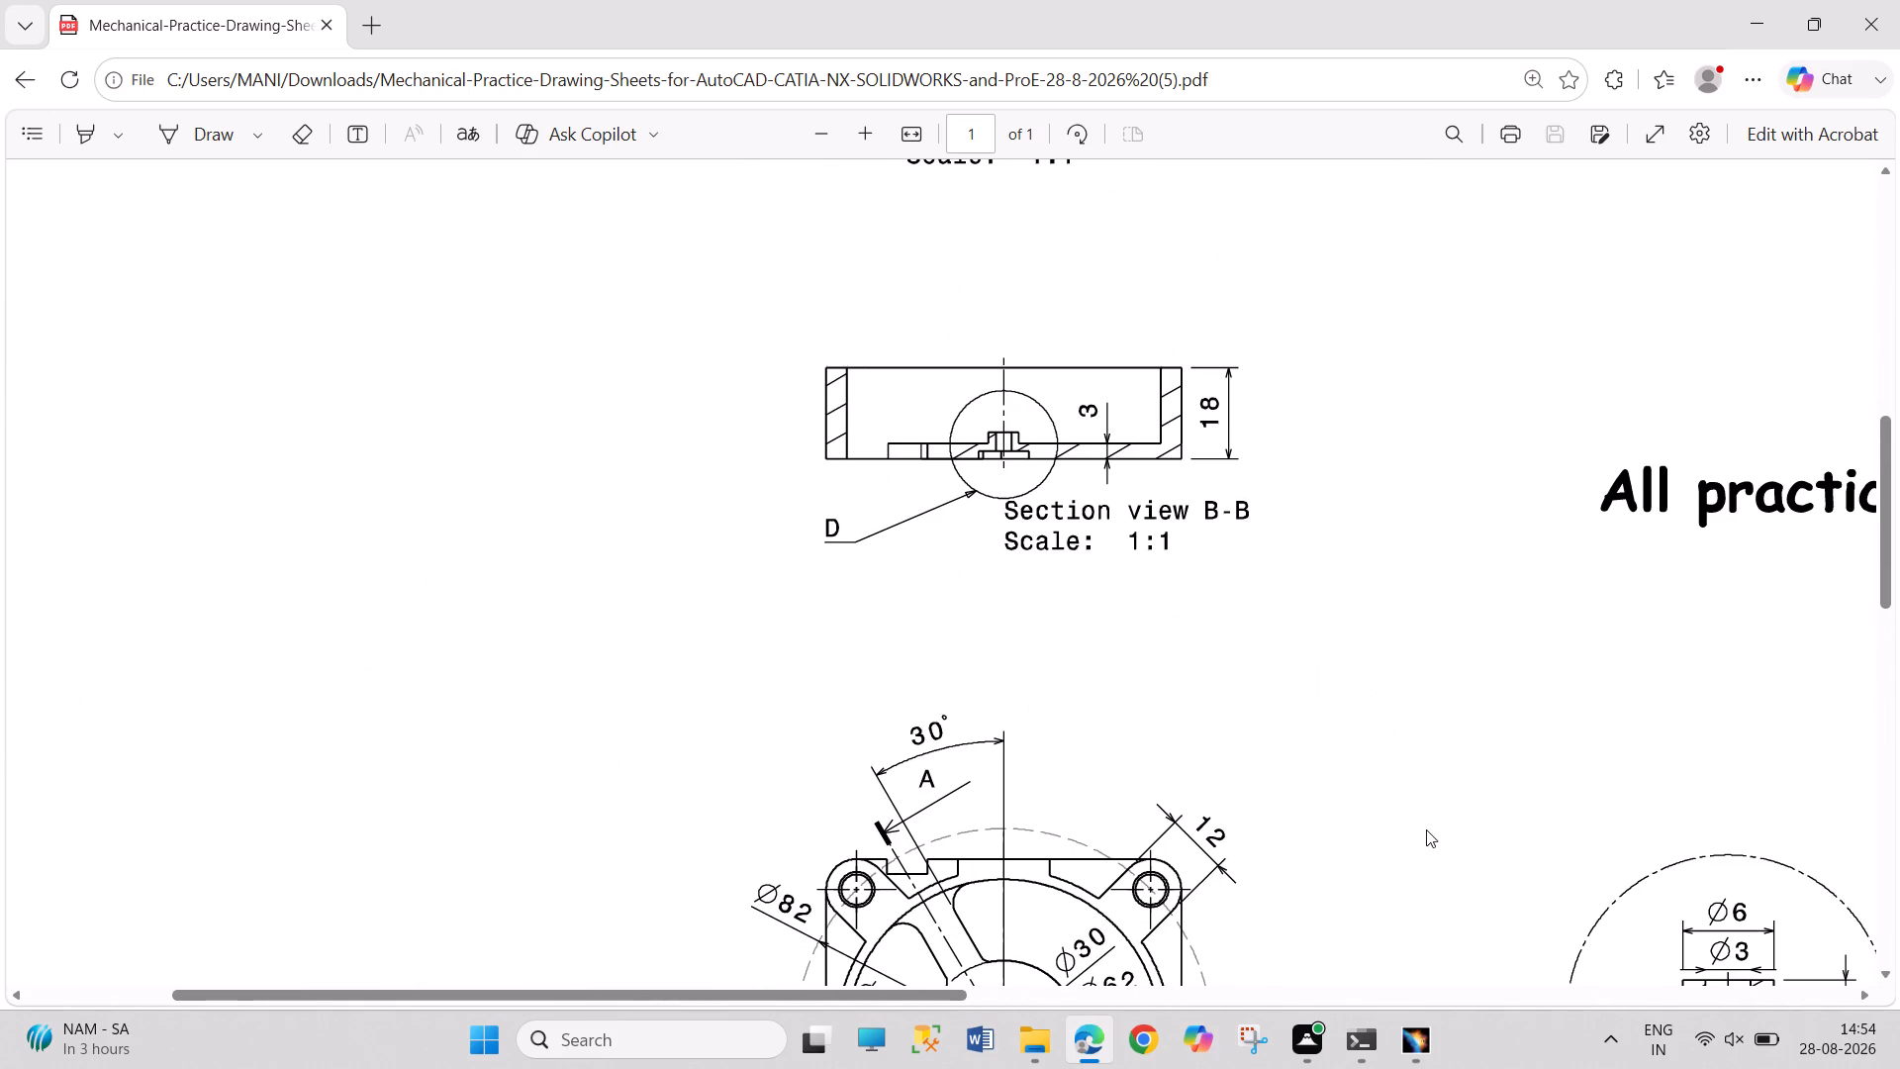
pyautogui.click(1423, 1020)
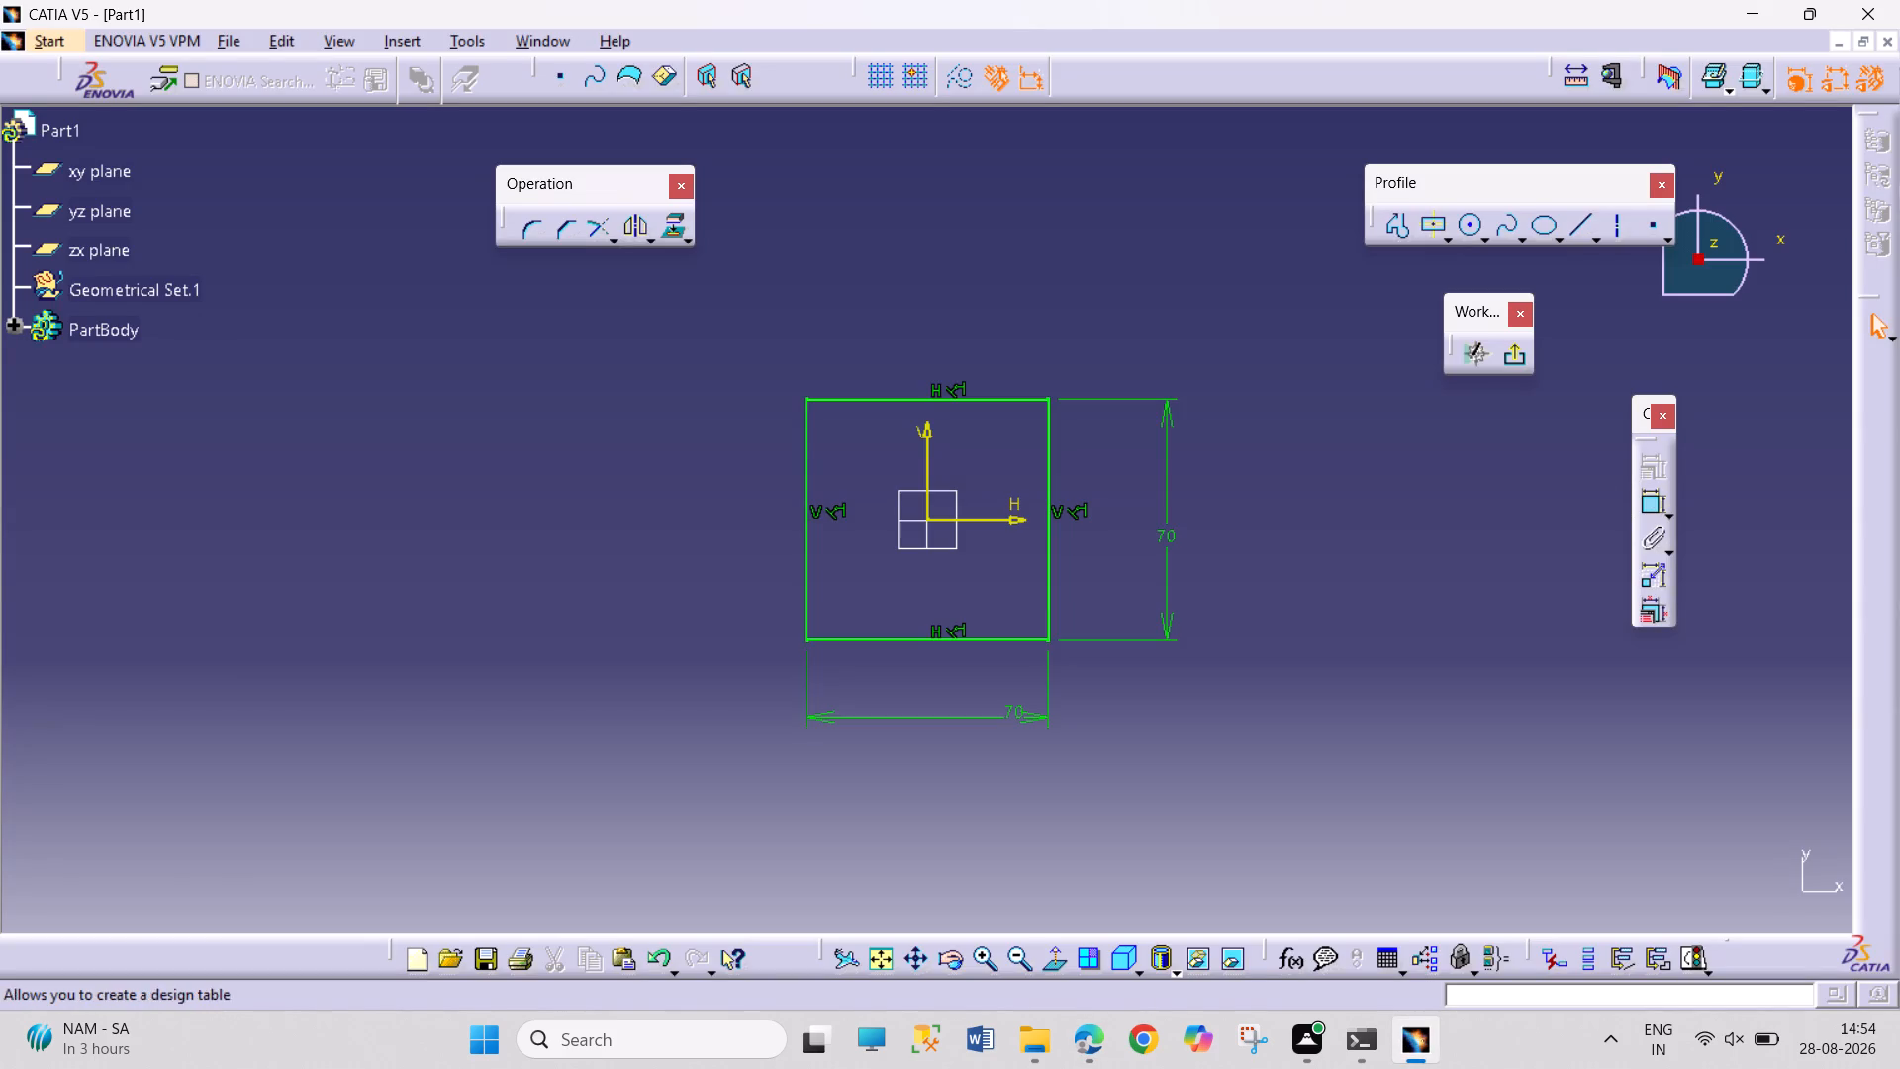
pyautogui.click(1518, 356)
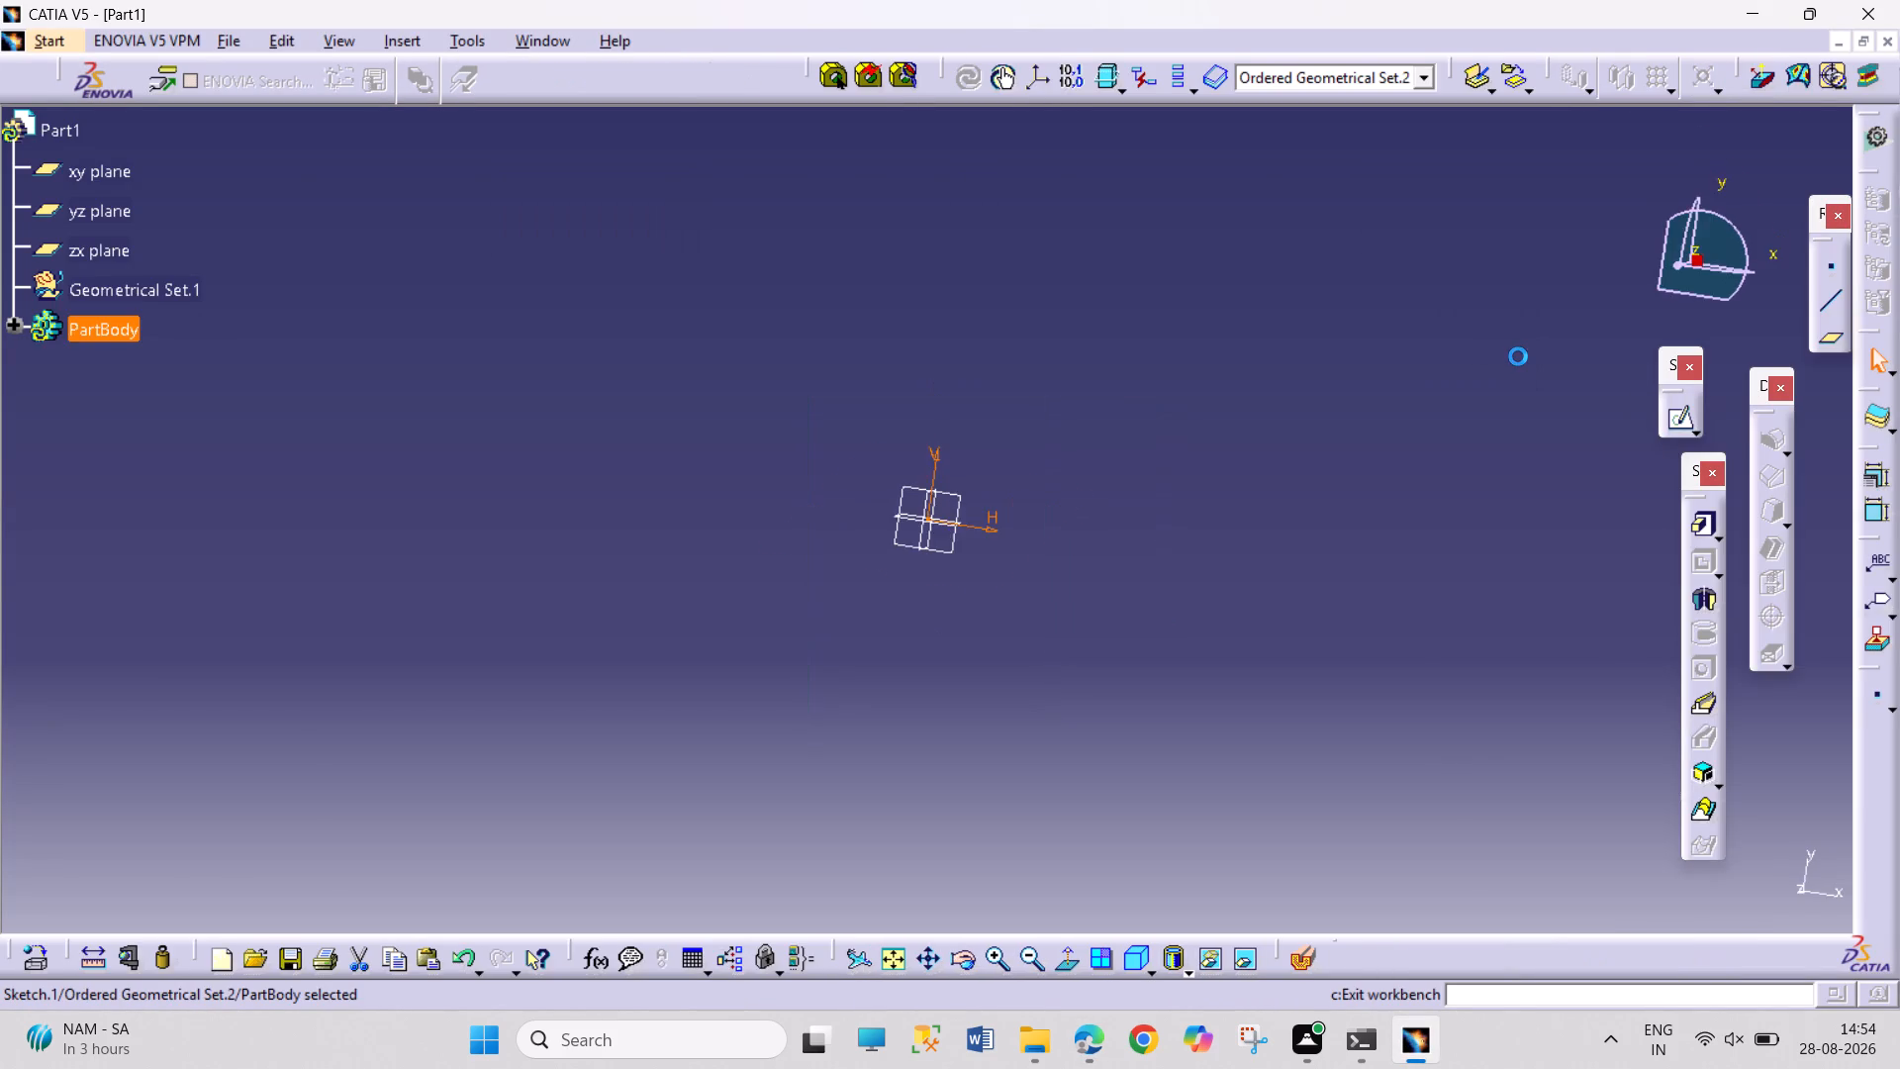
pyautogui.click(1701, 519)
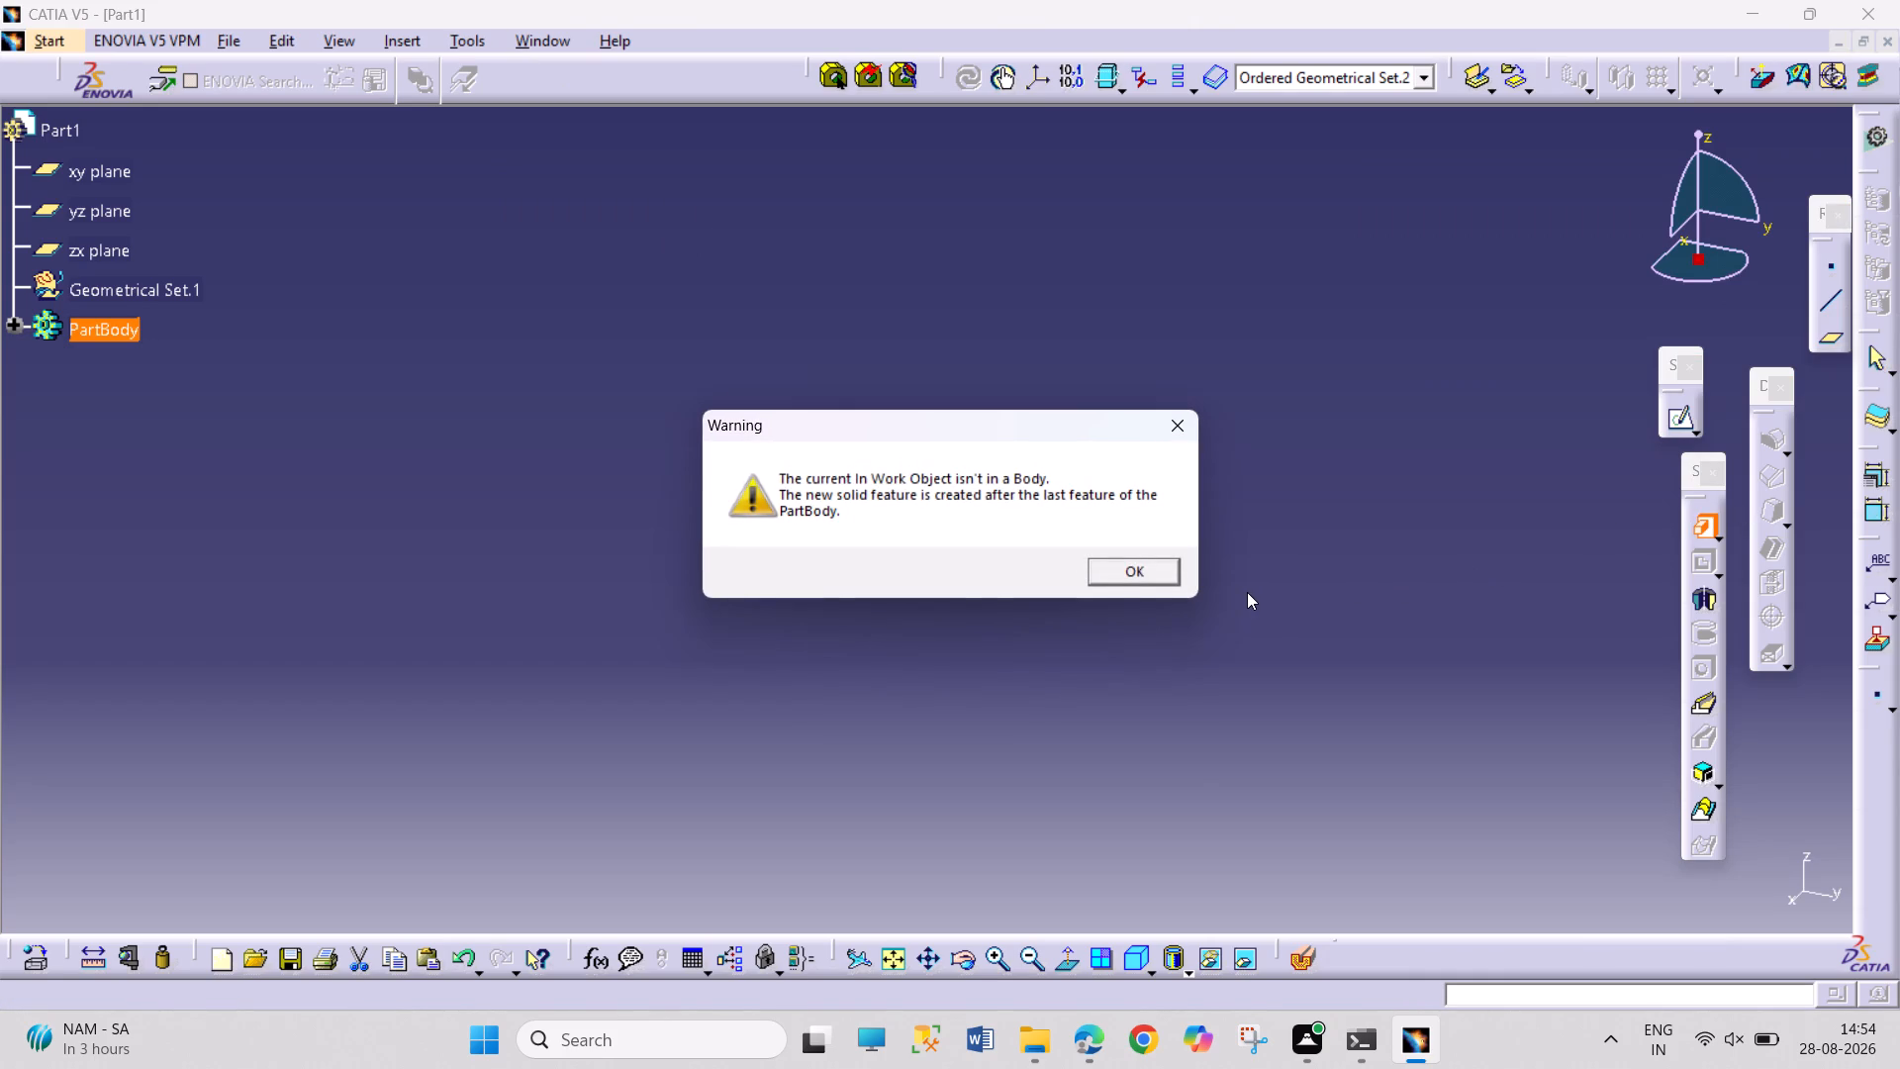
pyautogui.click(1159, 568)
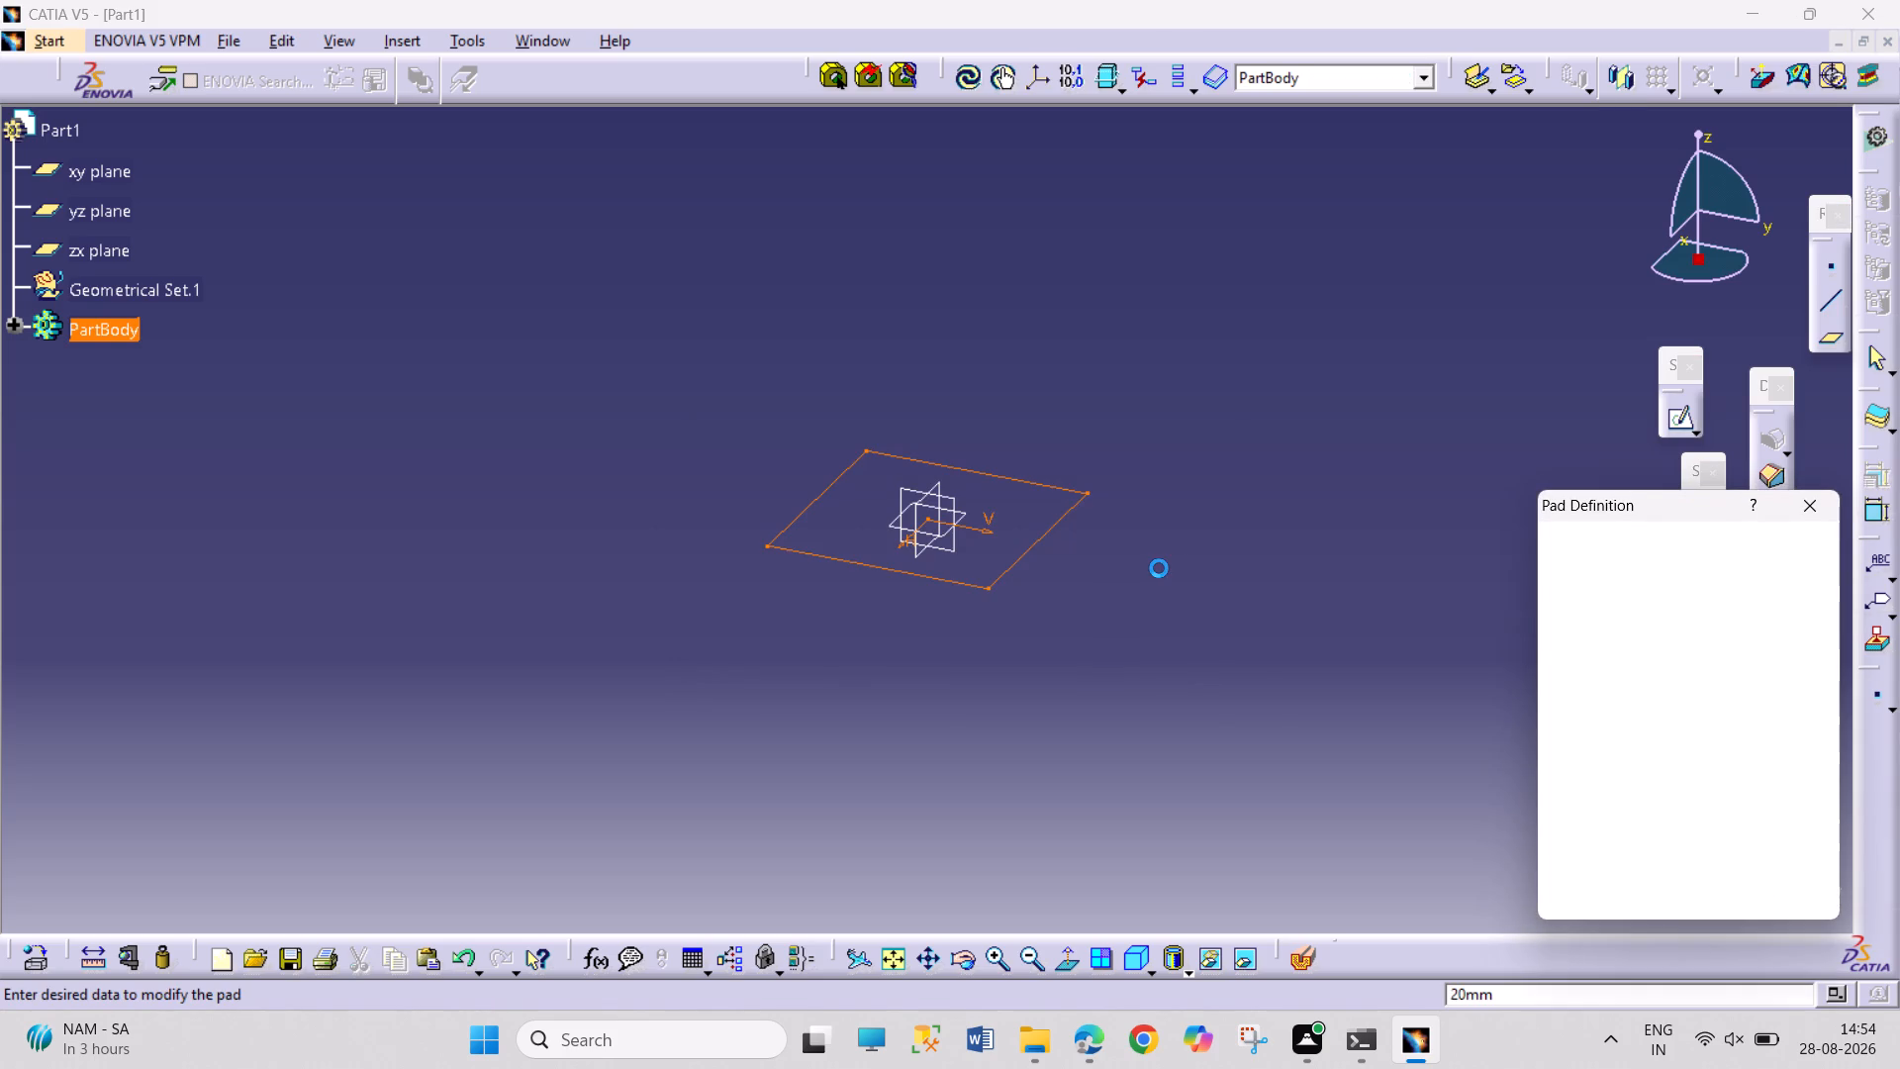
pyautogui.press('3')
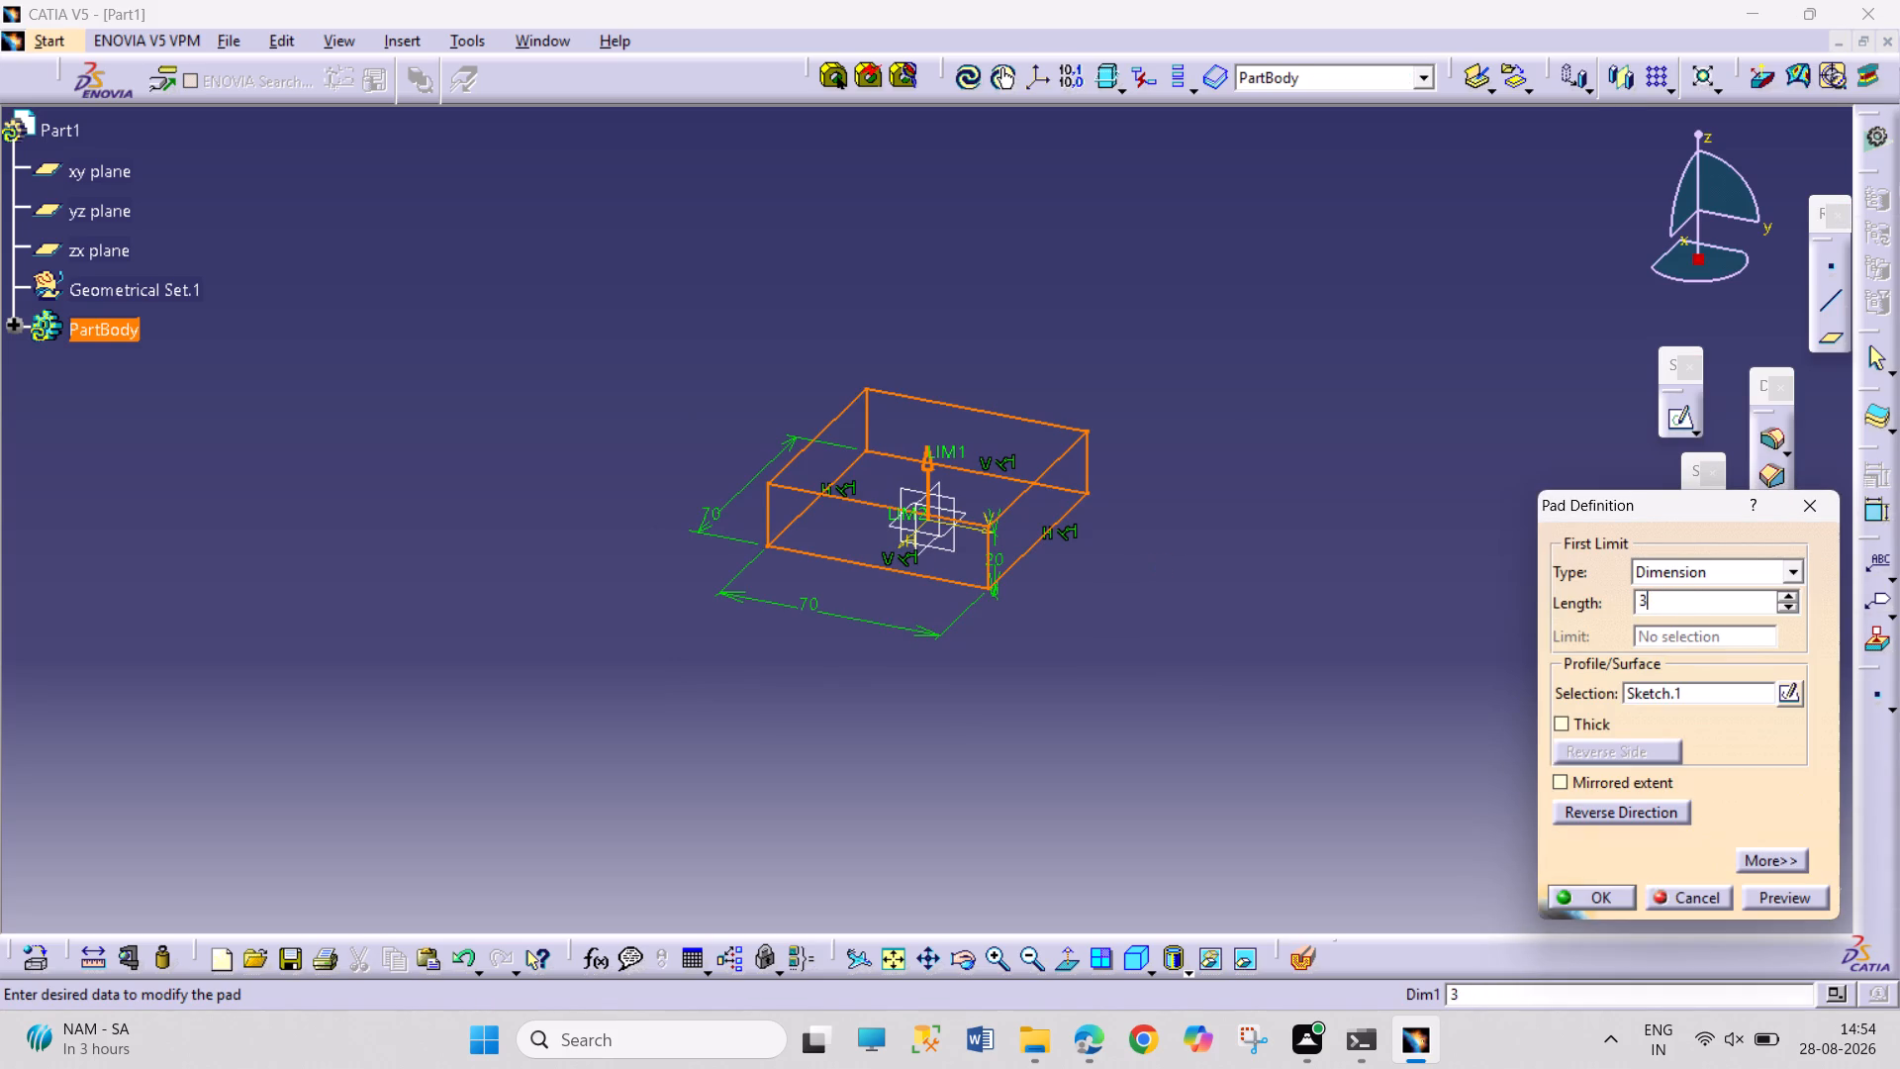
pyautogui.press('Return')
pyautogui.click(1159, 568)
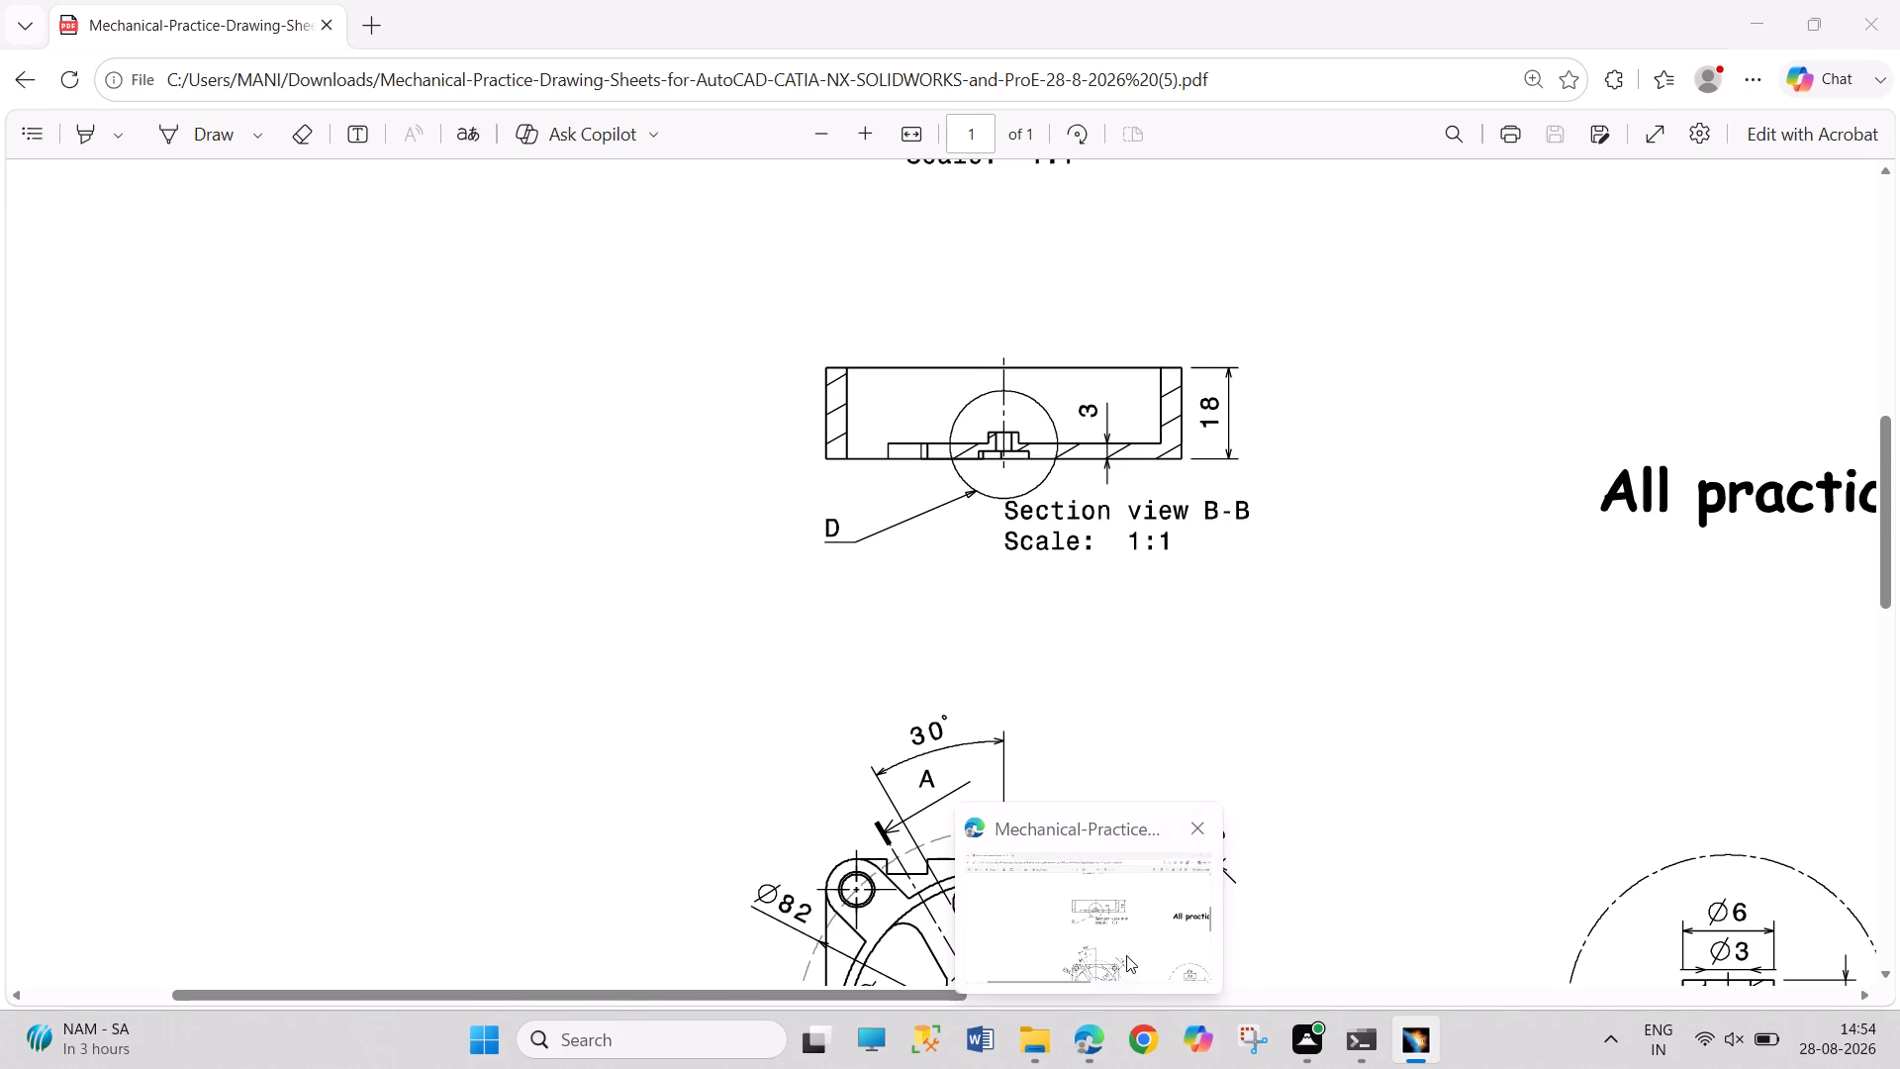
# After checking the front view in the PDF, sketch two origin-centred circles about 54 and 37 mm in diameter on the plate's top face in CATIA.
pyautogui.click(1126, 955)
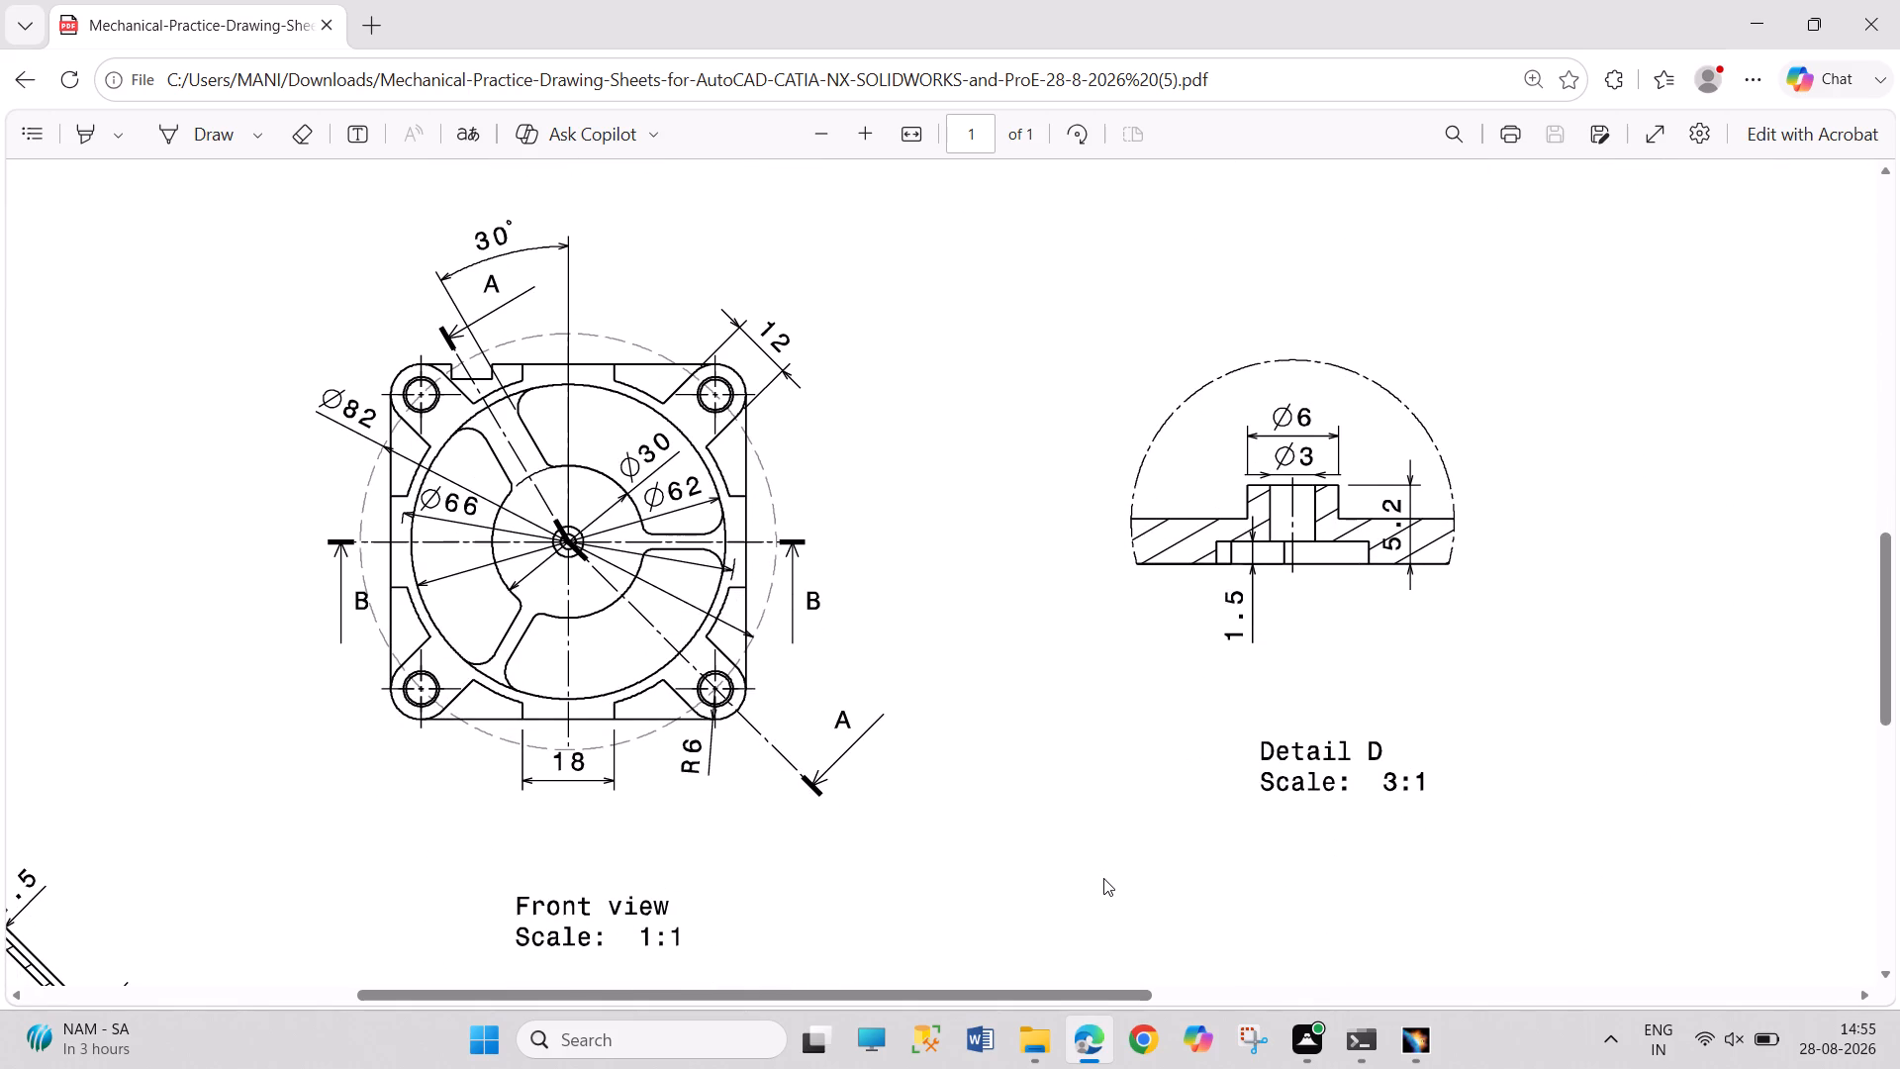
pyautogui.click(1406, 1040)
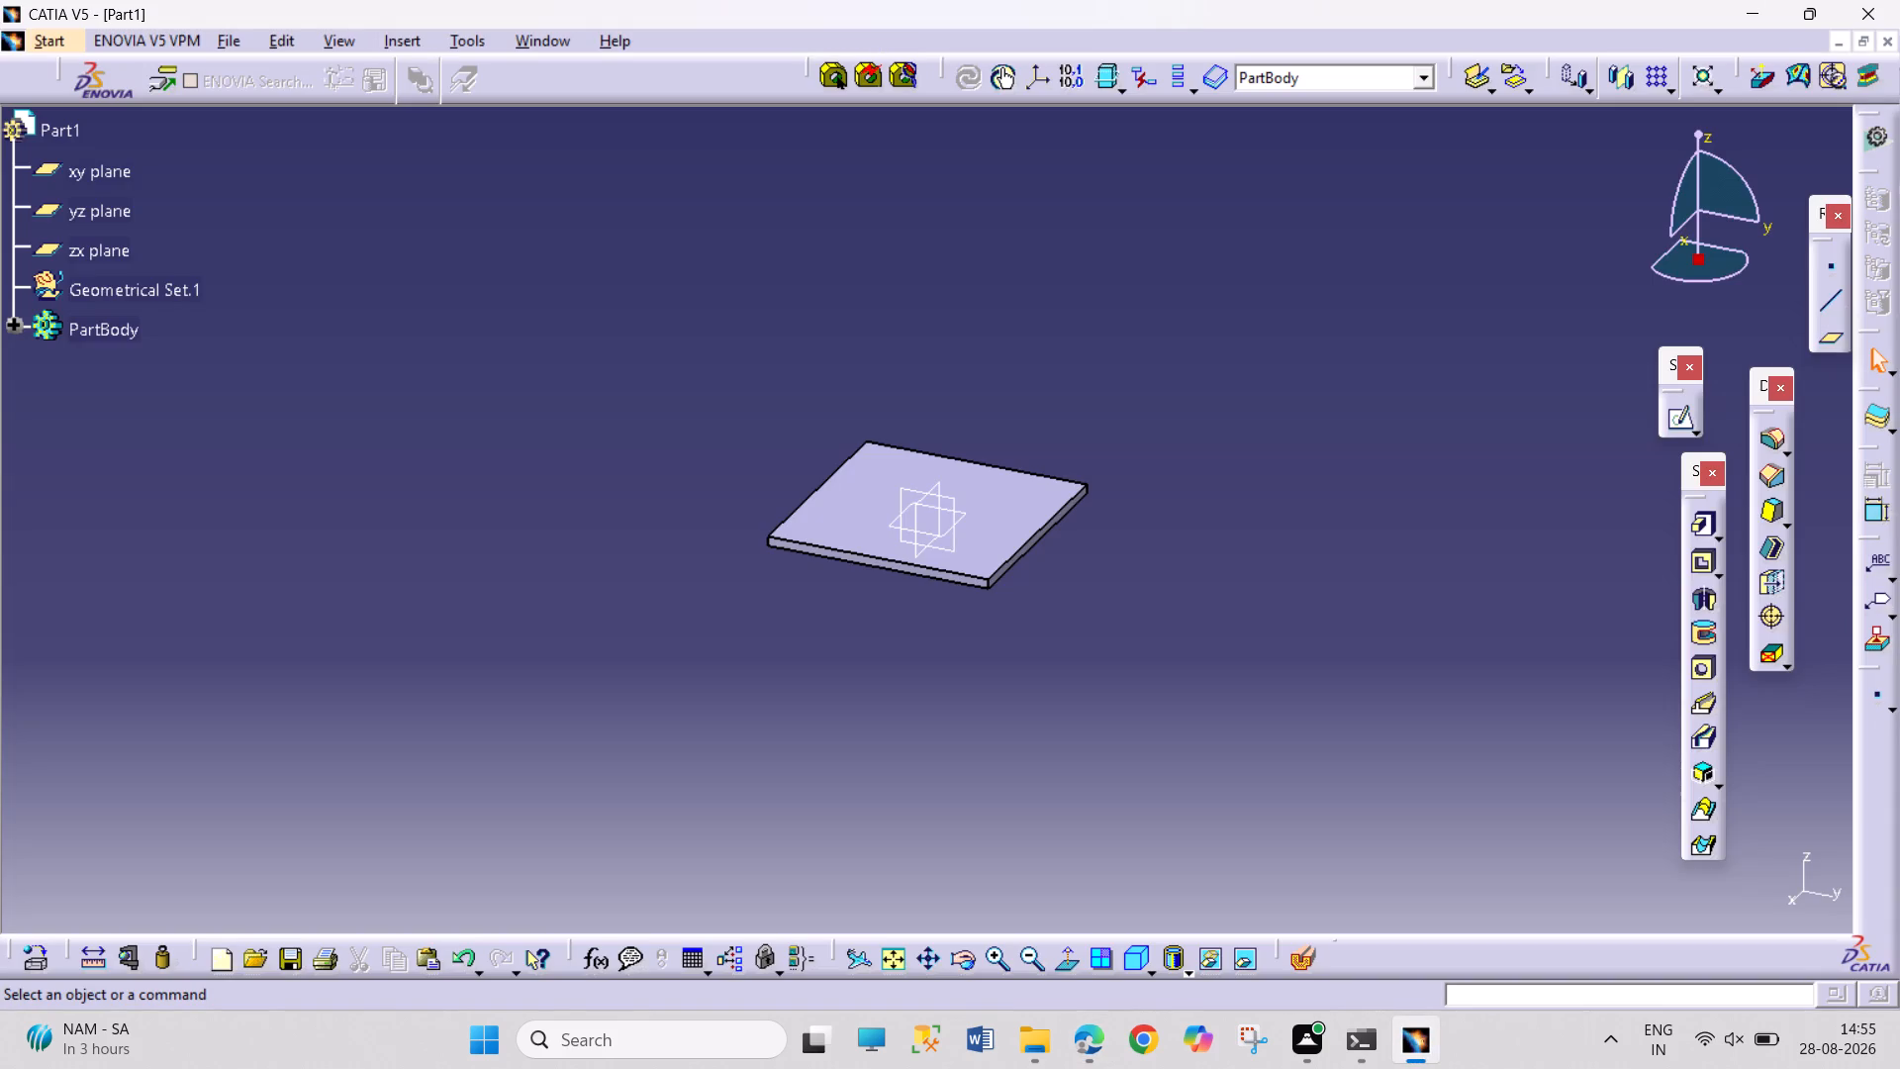
pyautogui.click(1016, 508)
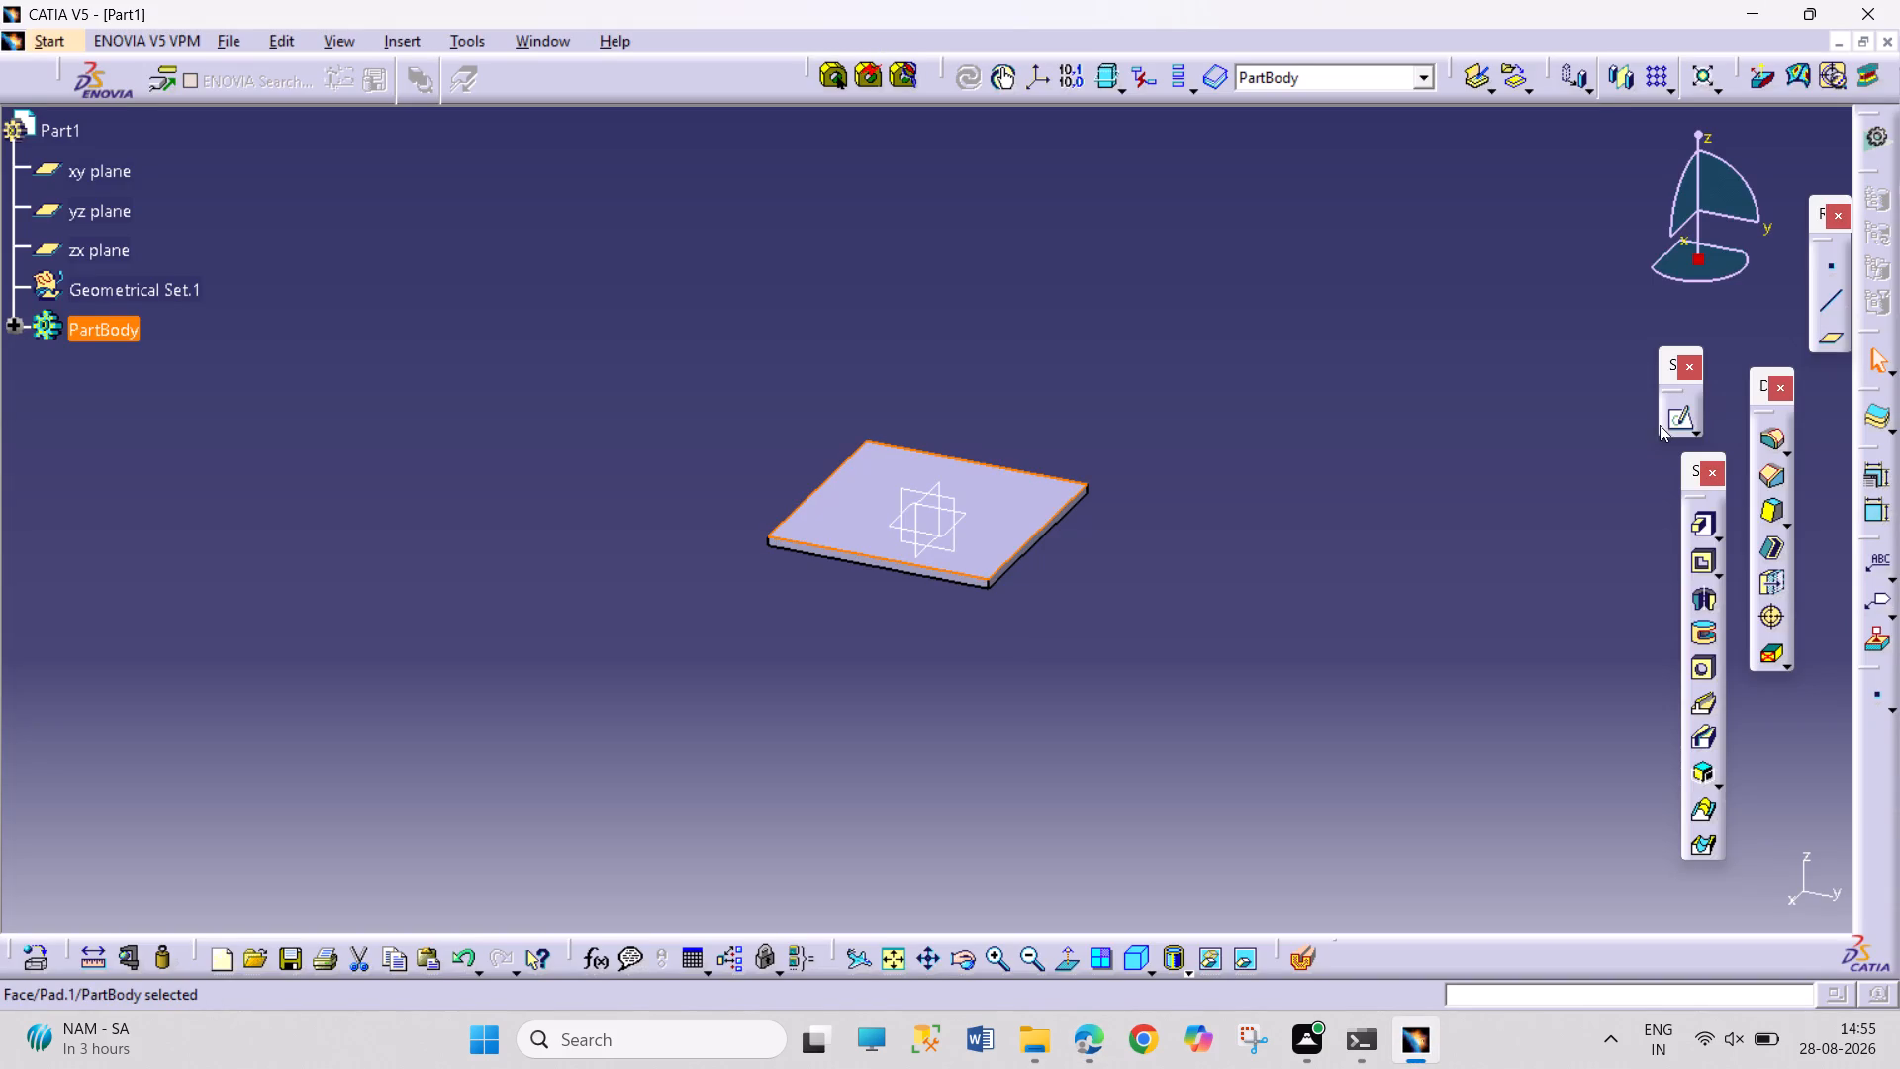
pyautogui.click(1663, 426)
pyautogui.click(1681, 413)
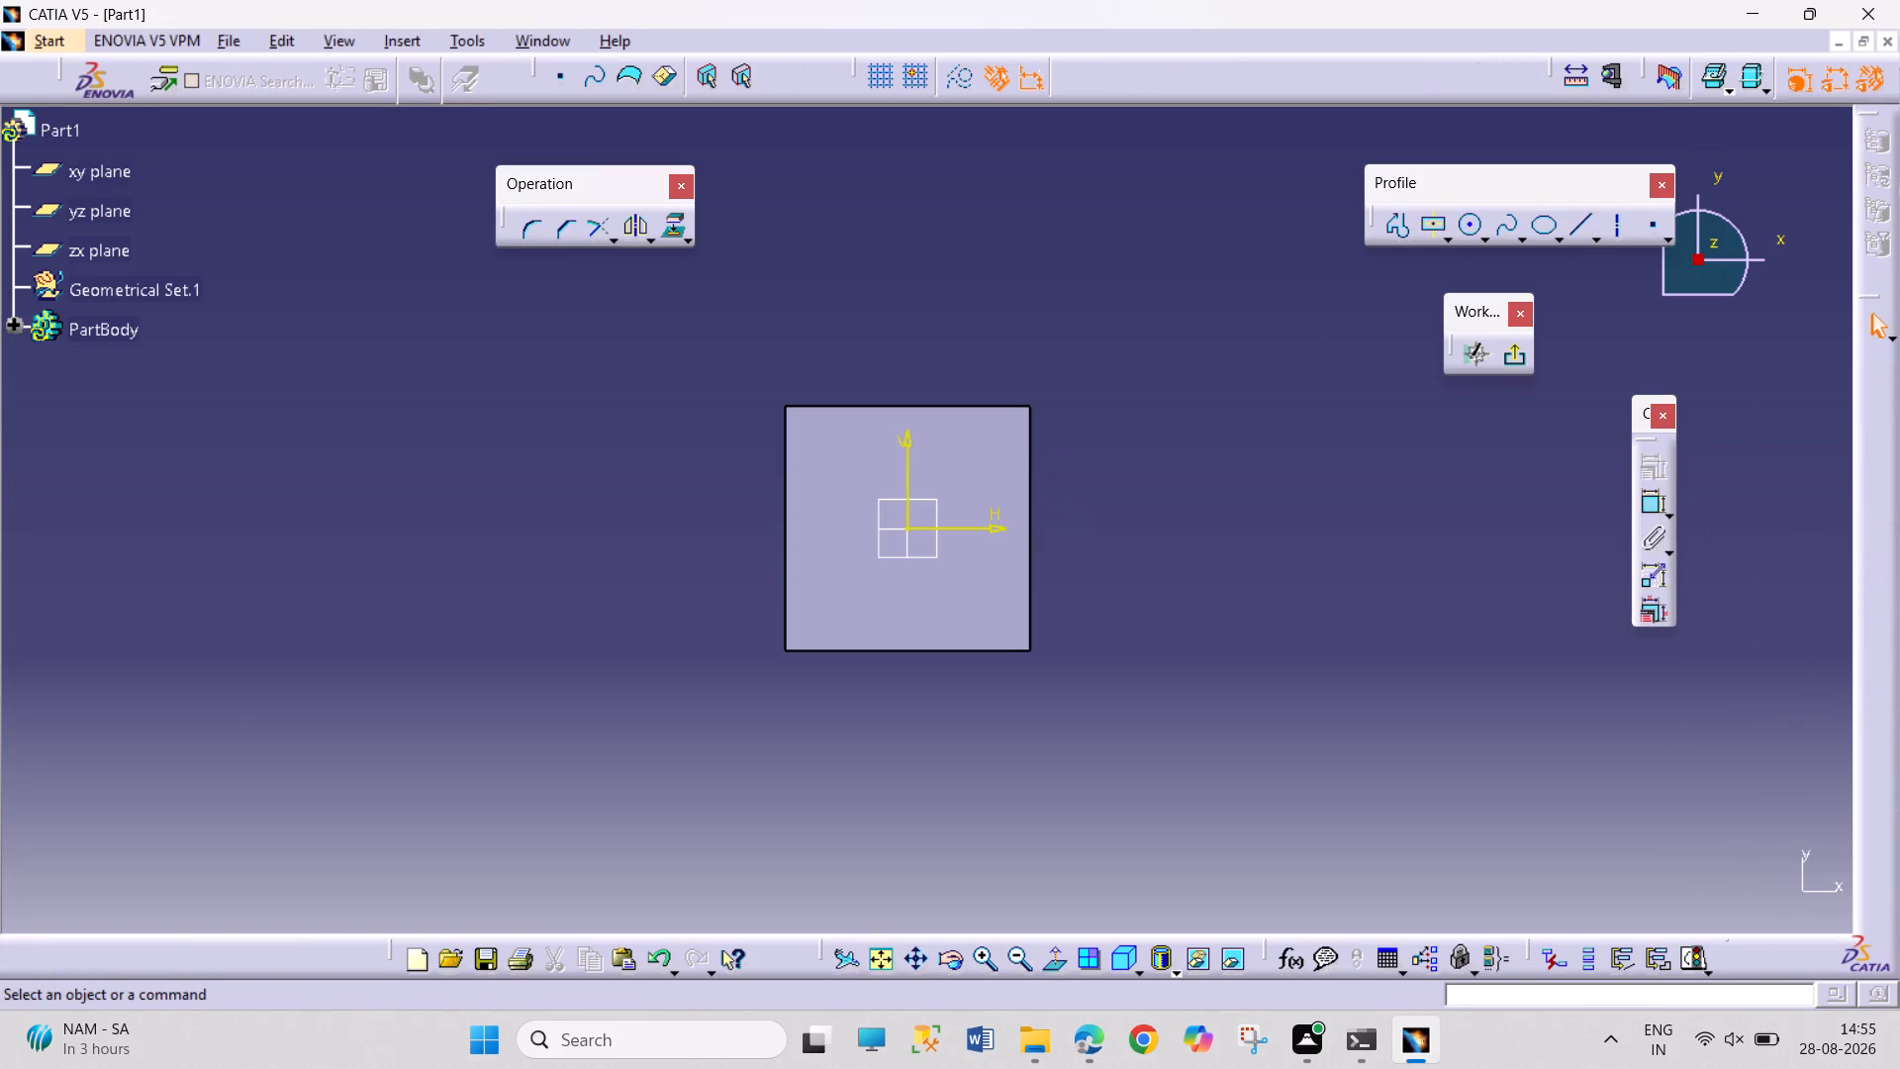
pyautogui.click(879, 950)
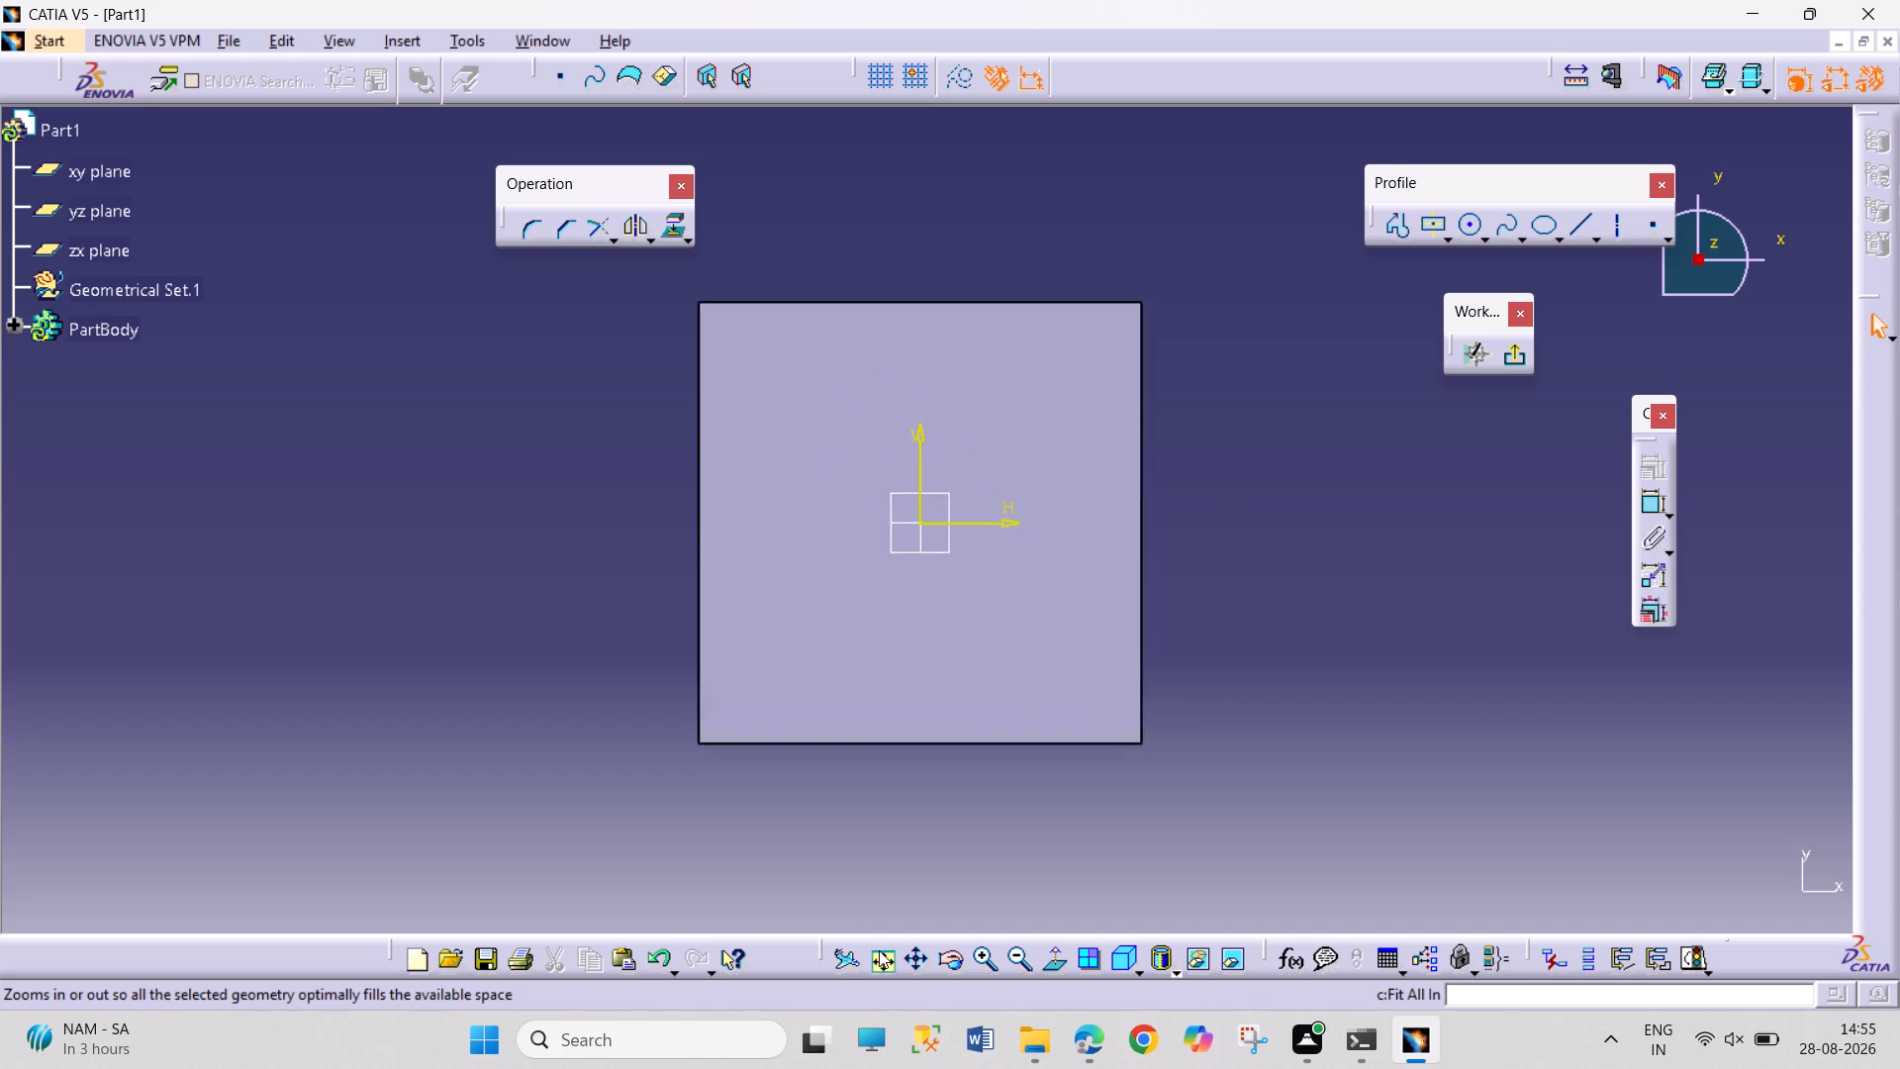
pyautogui.click(1472, 216)
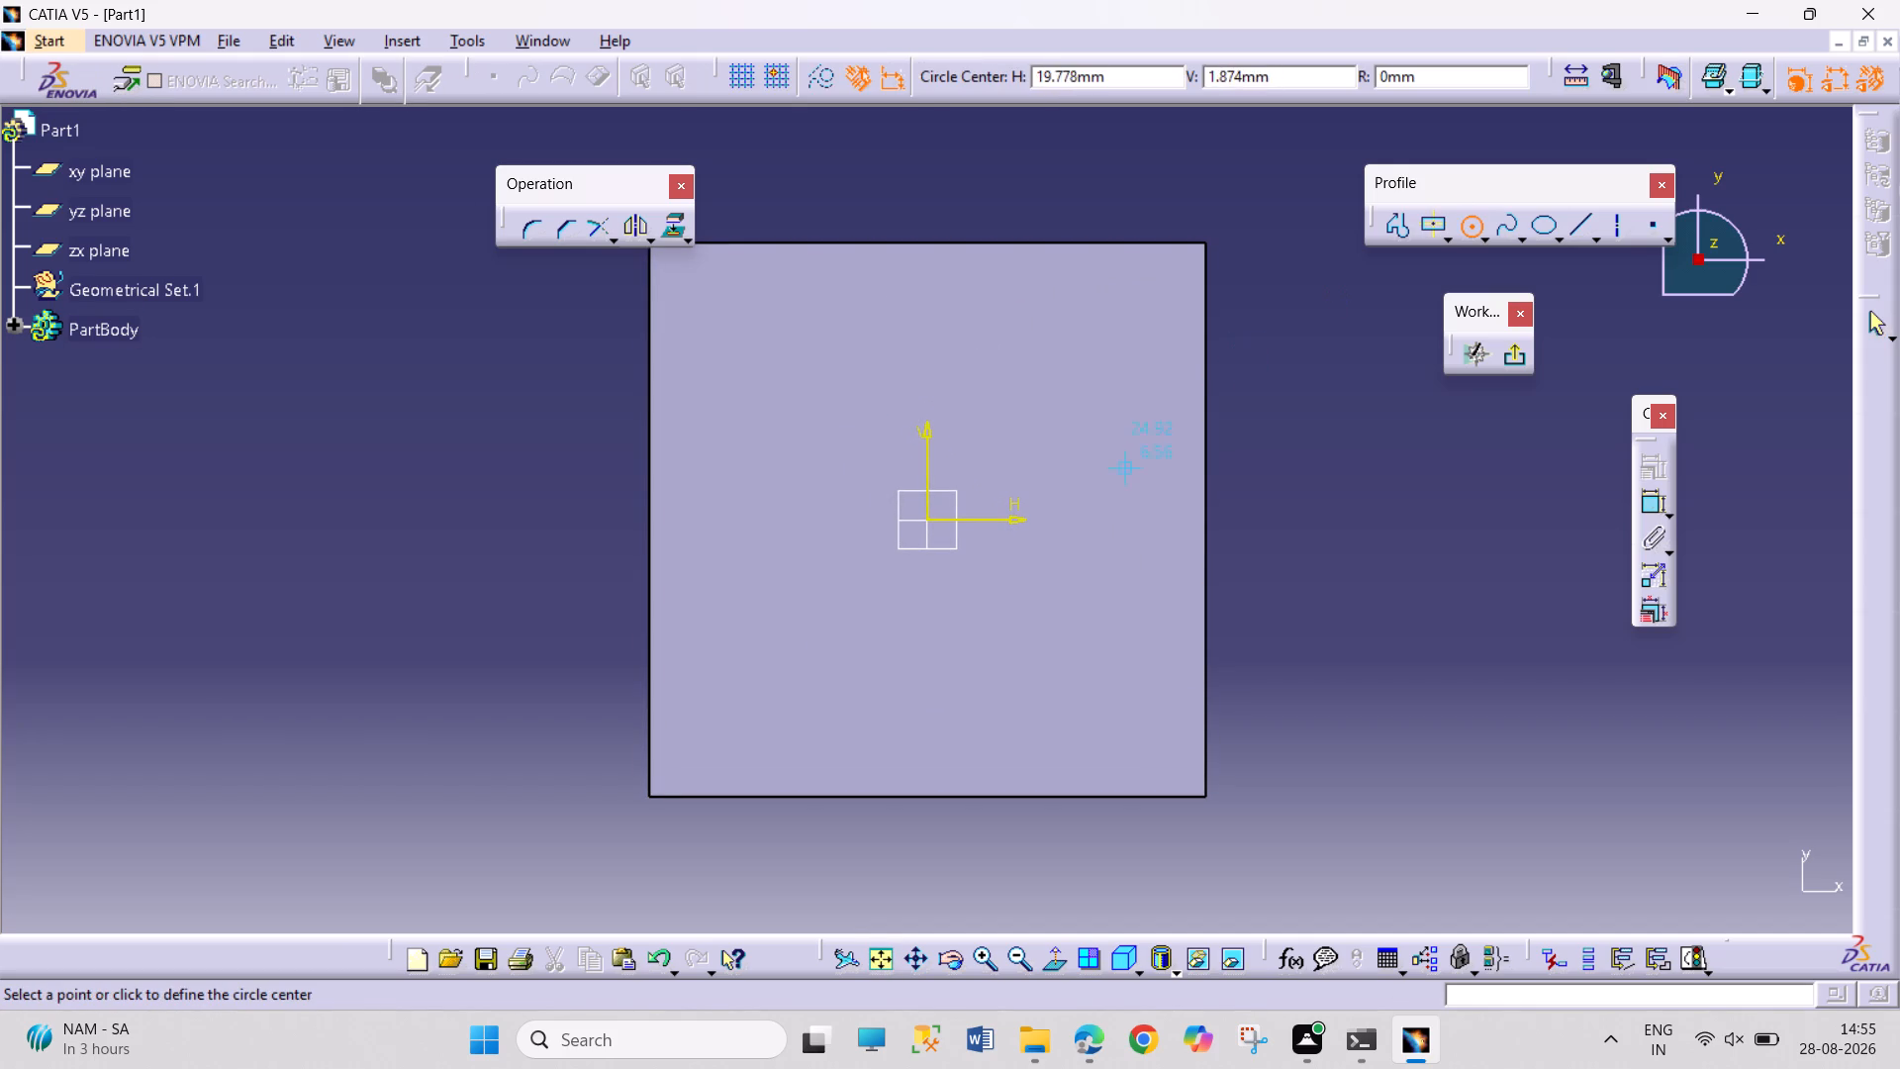
pyautogui.doubleClick(927, 520)
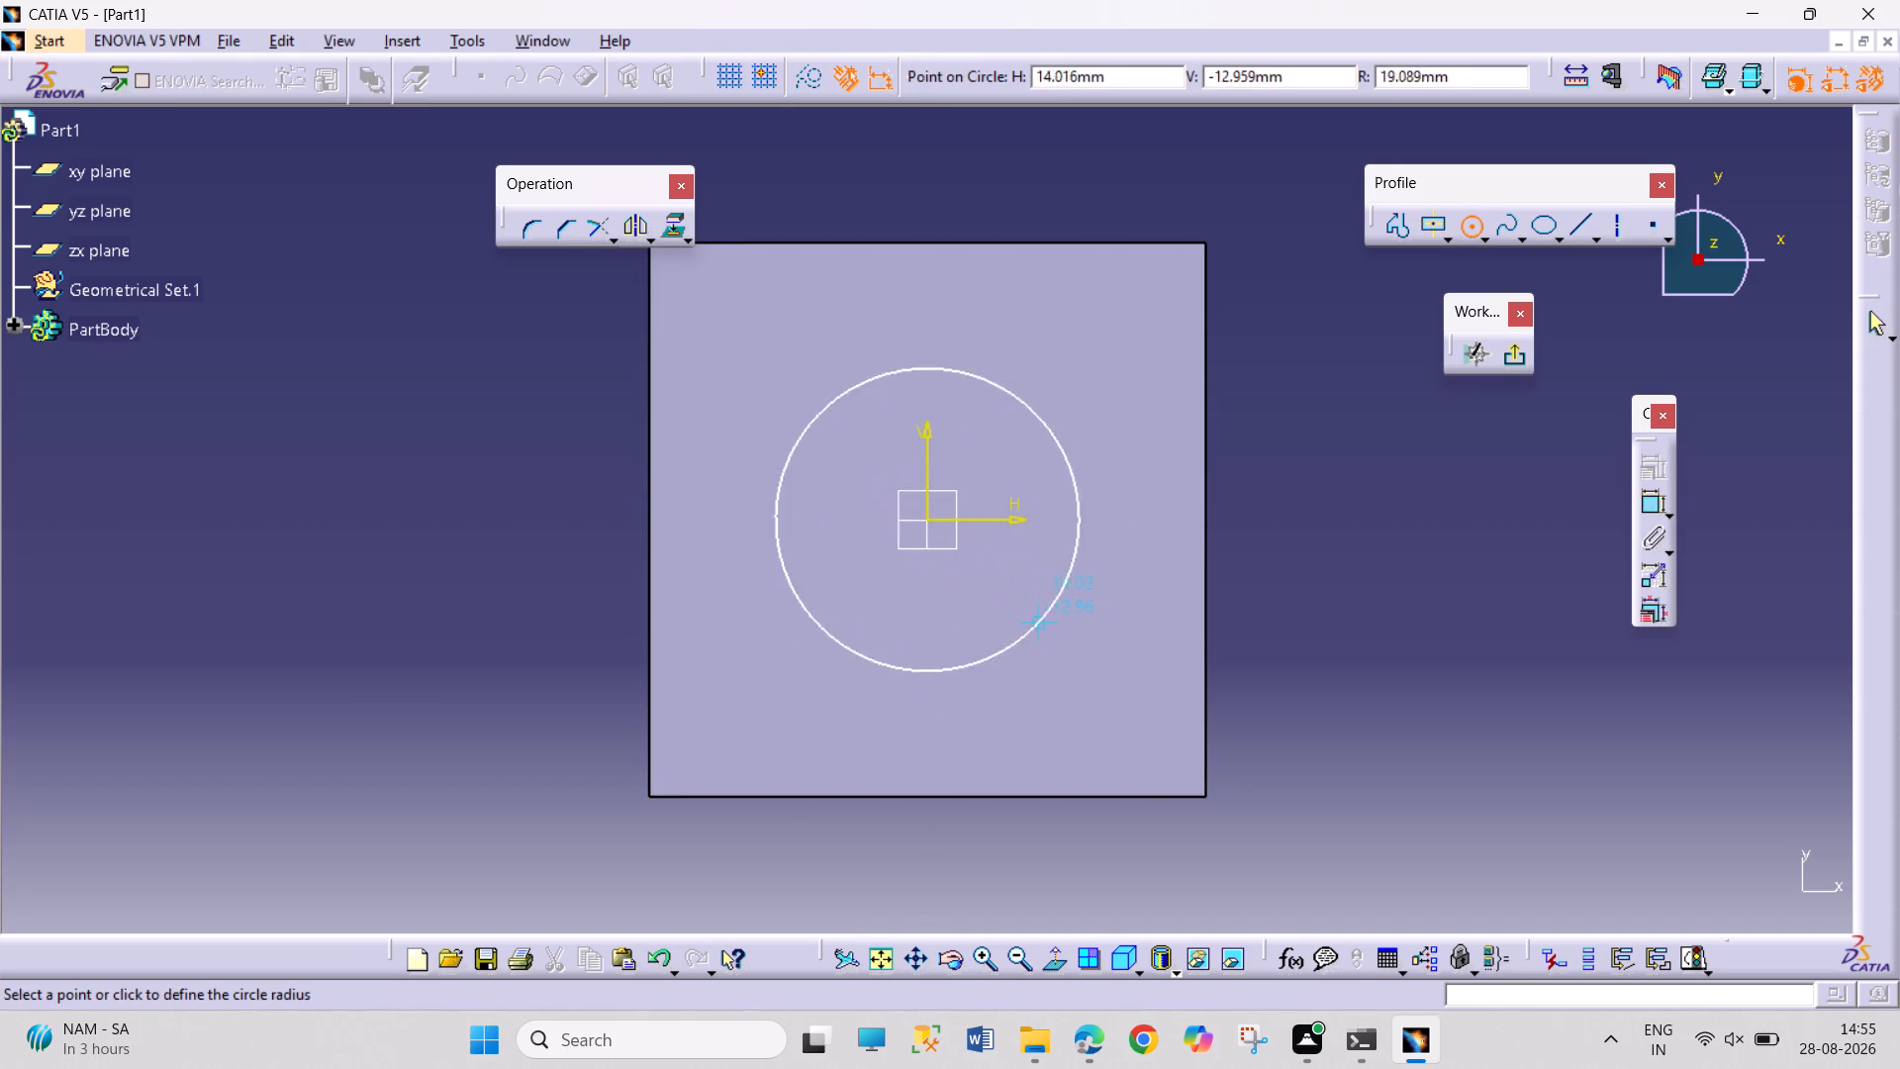
pyautogui.click(1081, 677)
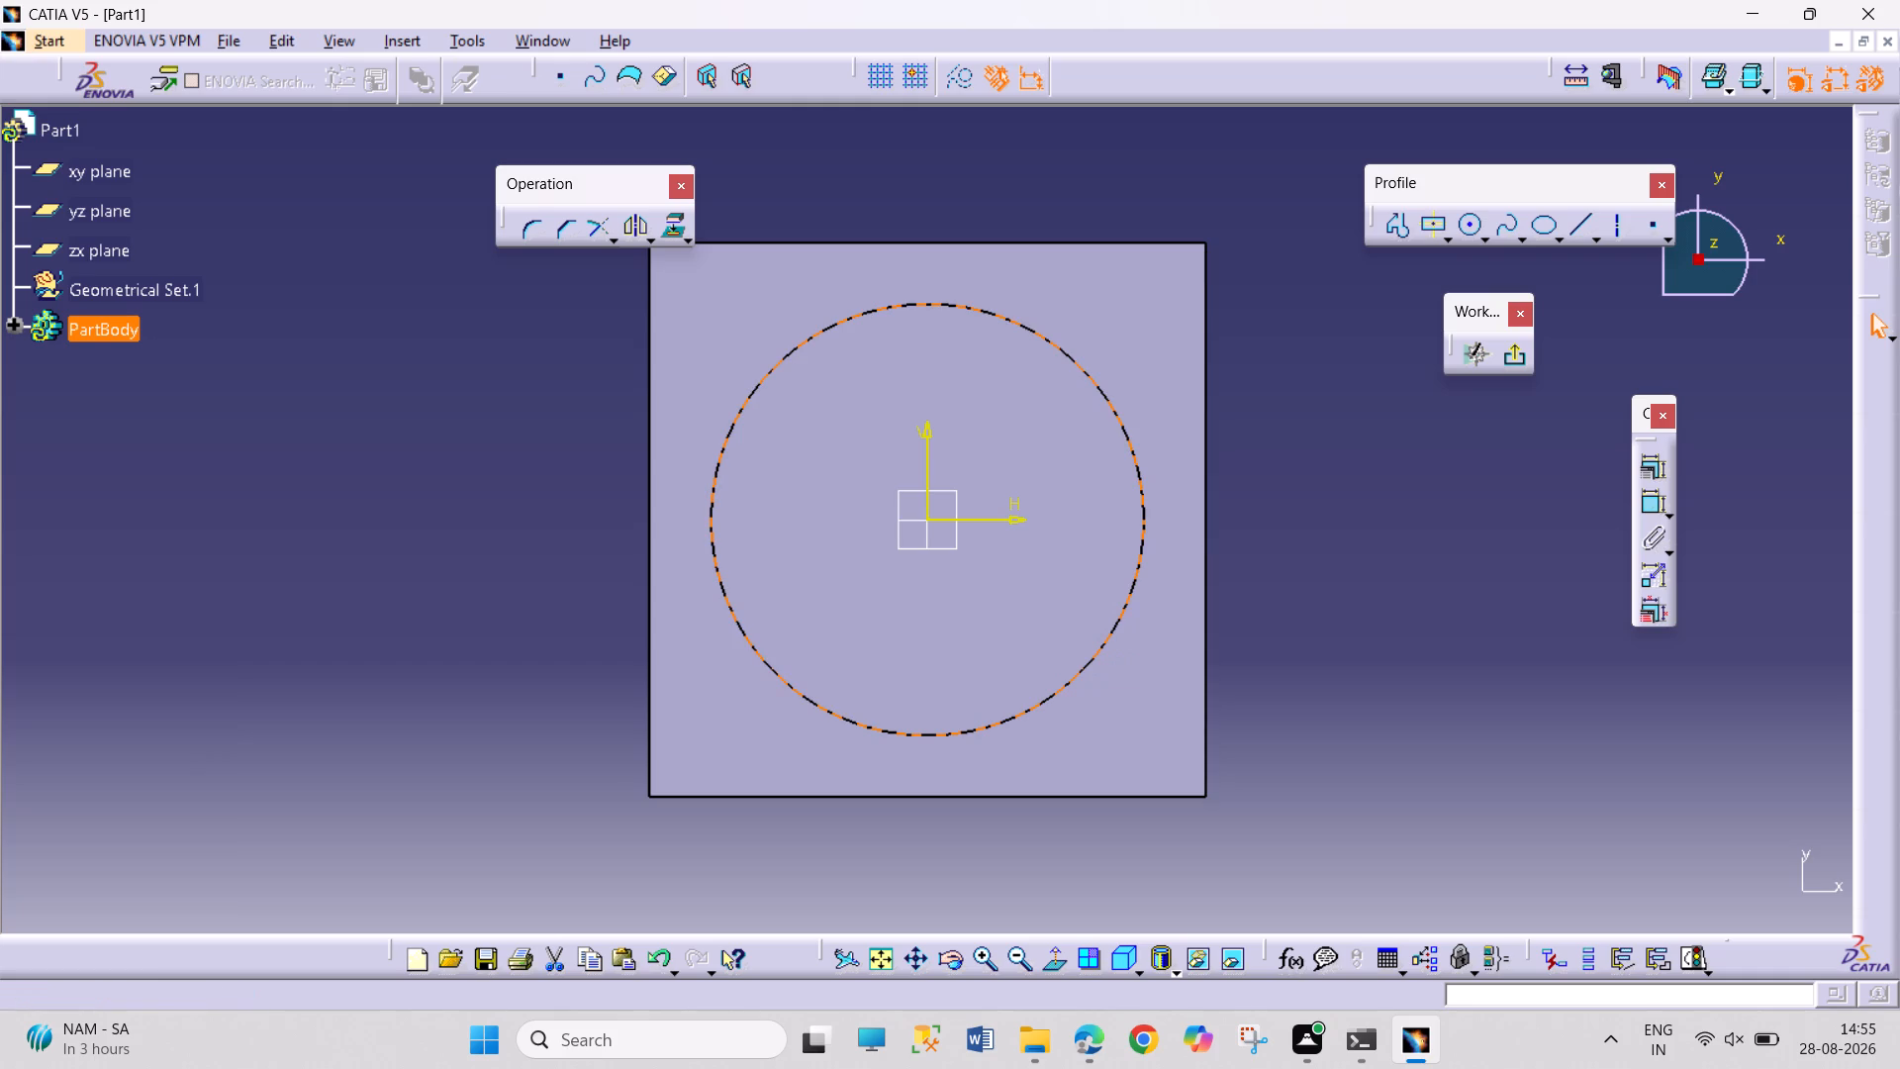
pyautogui.click(1477, 225)
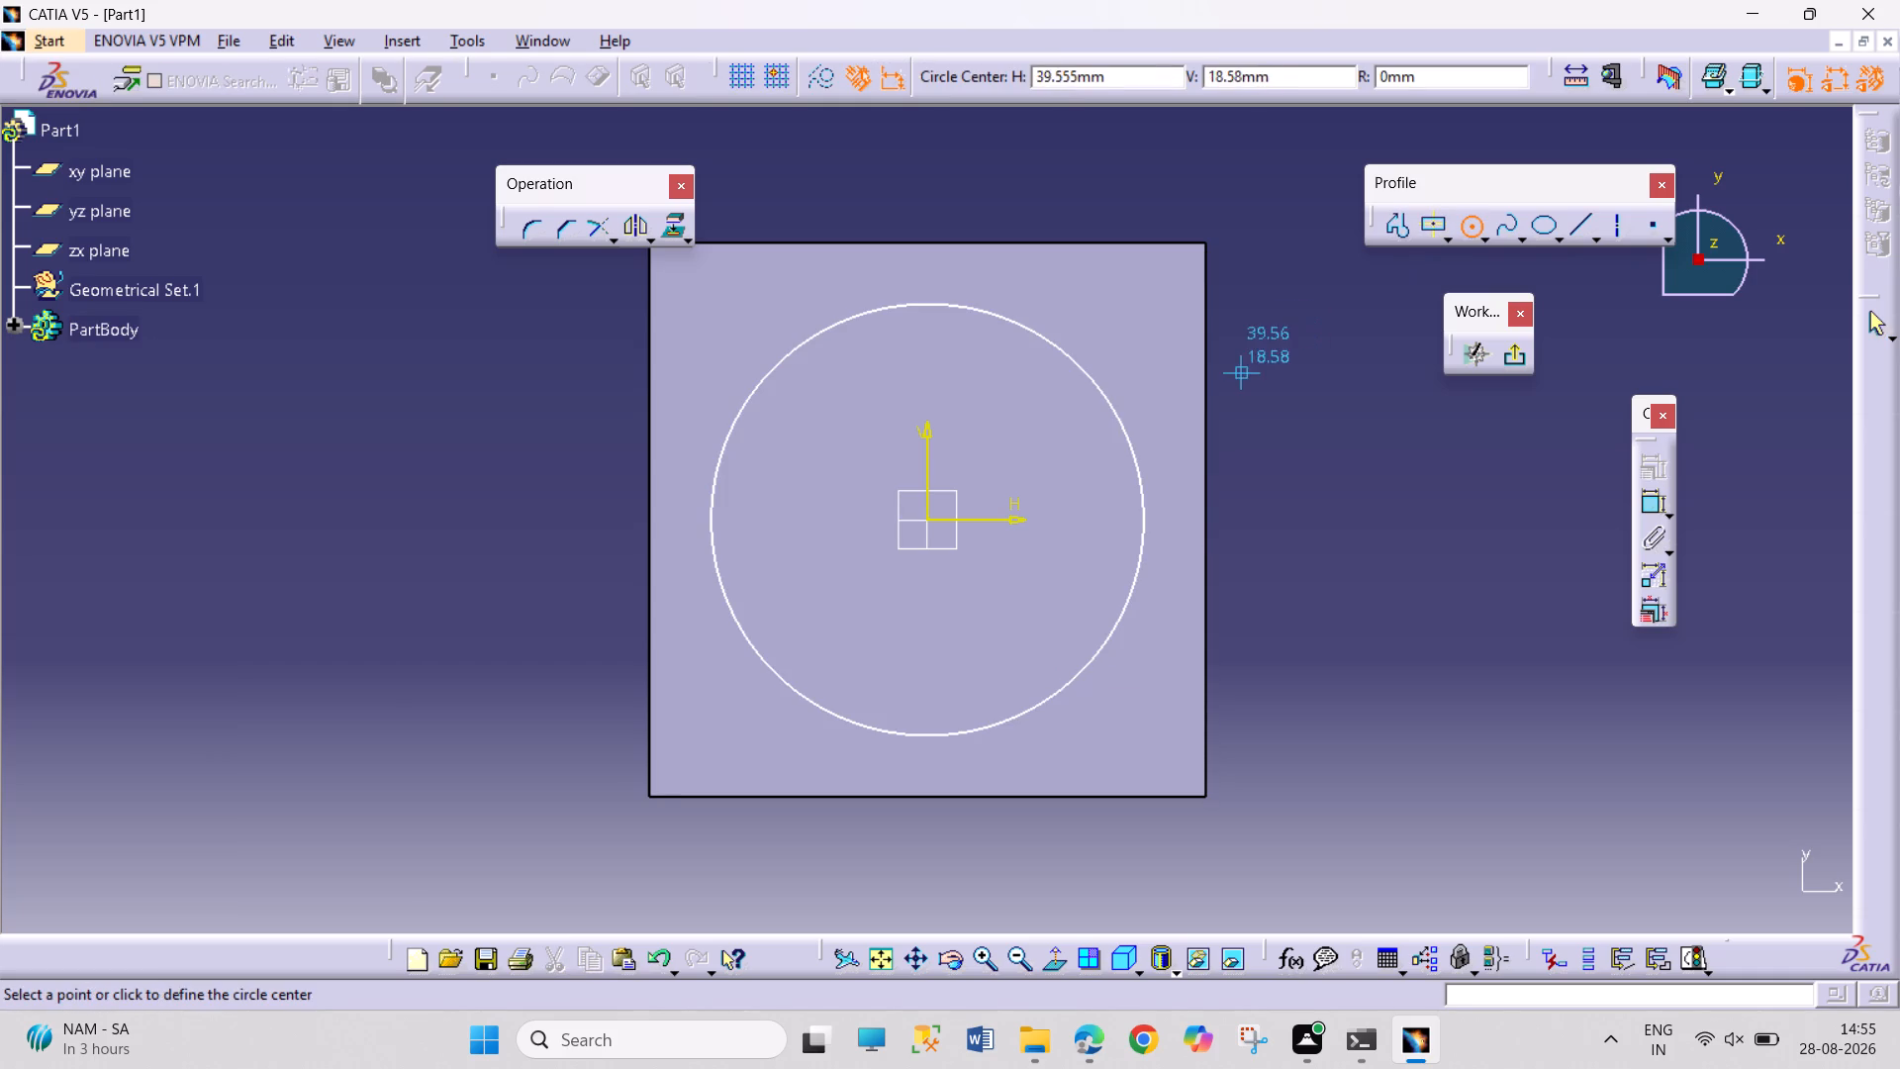
pyautogui.rightClick(1143, 491)
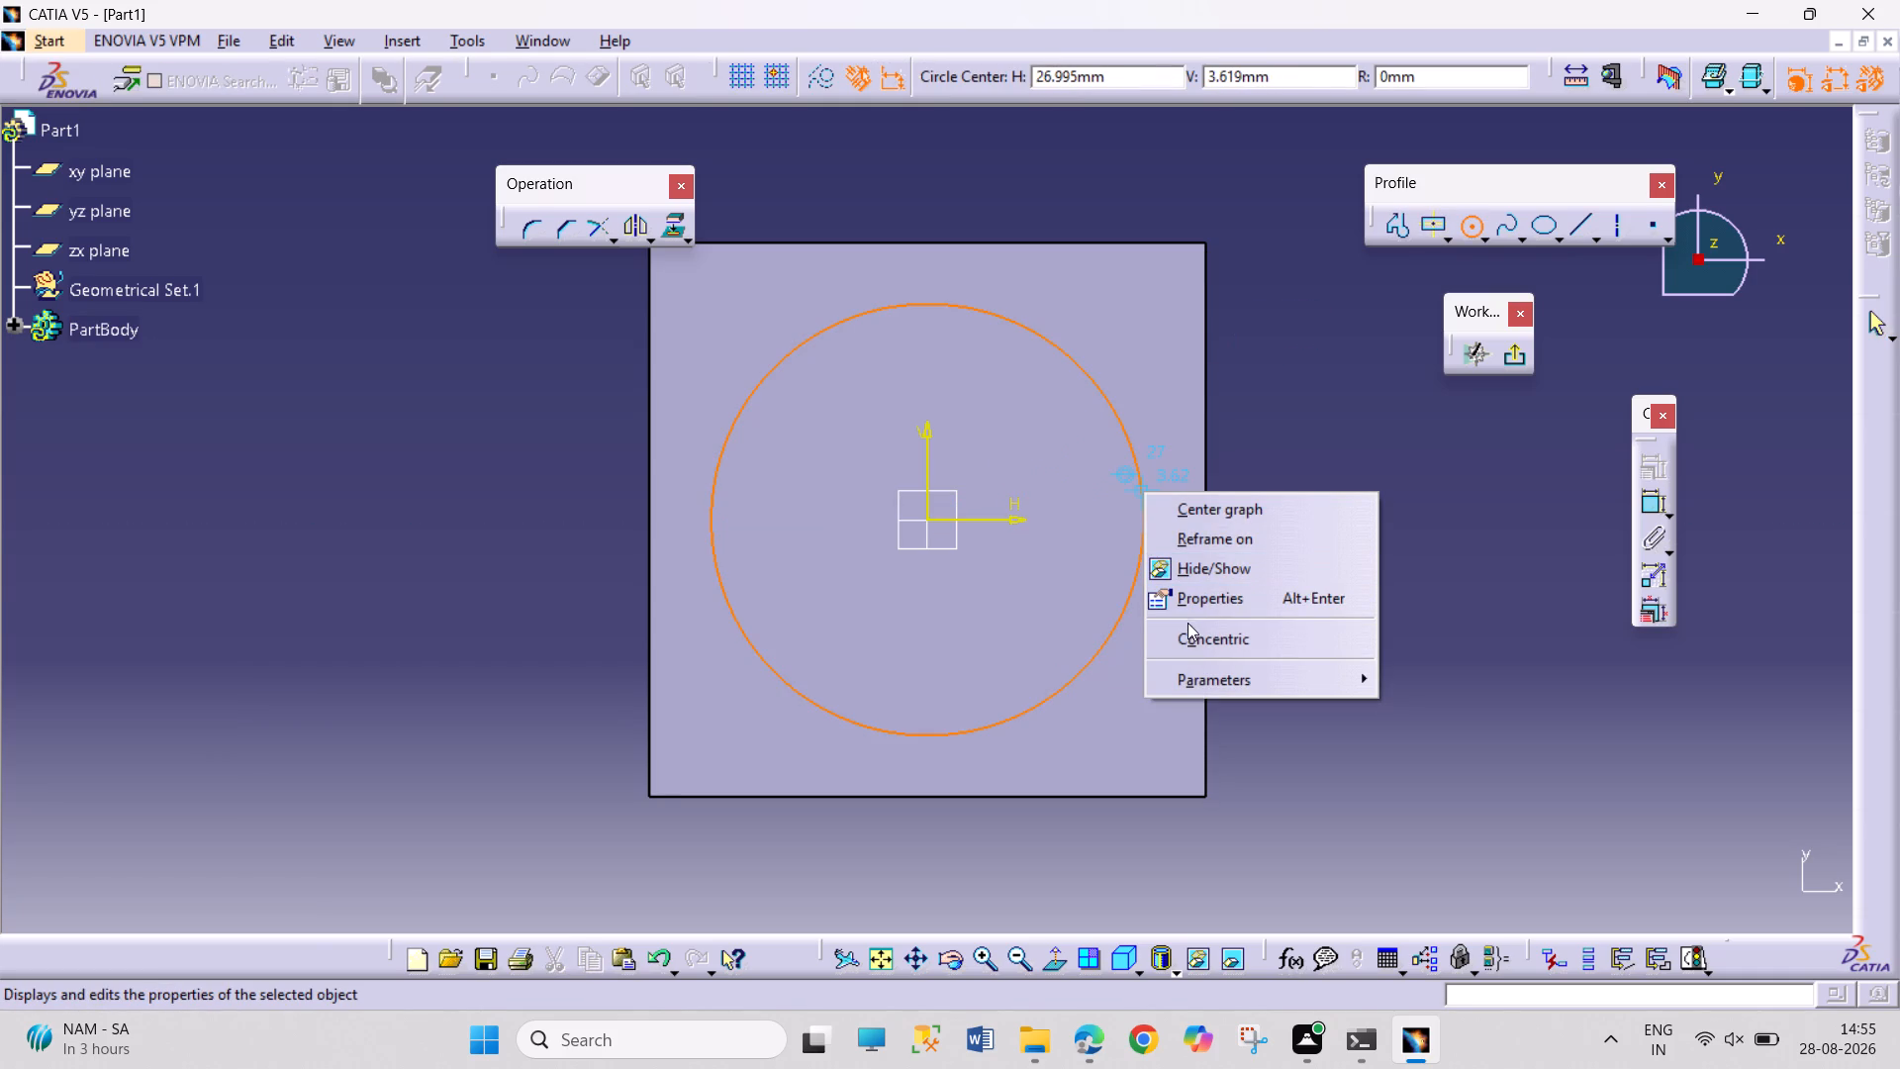
pyautogui.click(1187, 635)
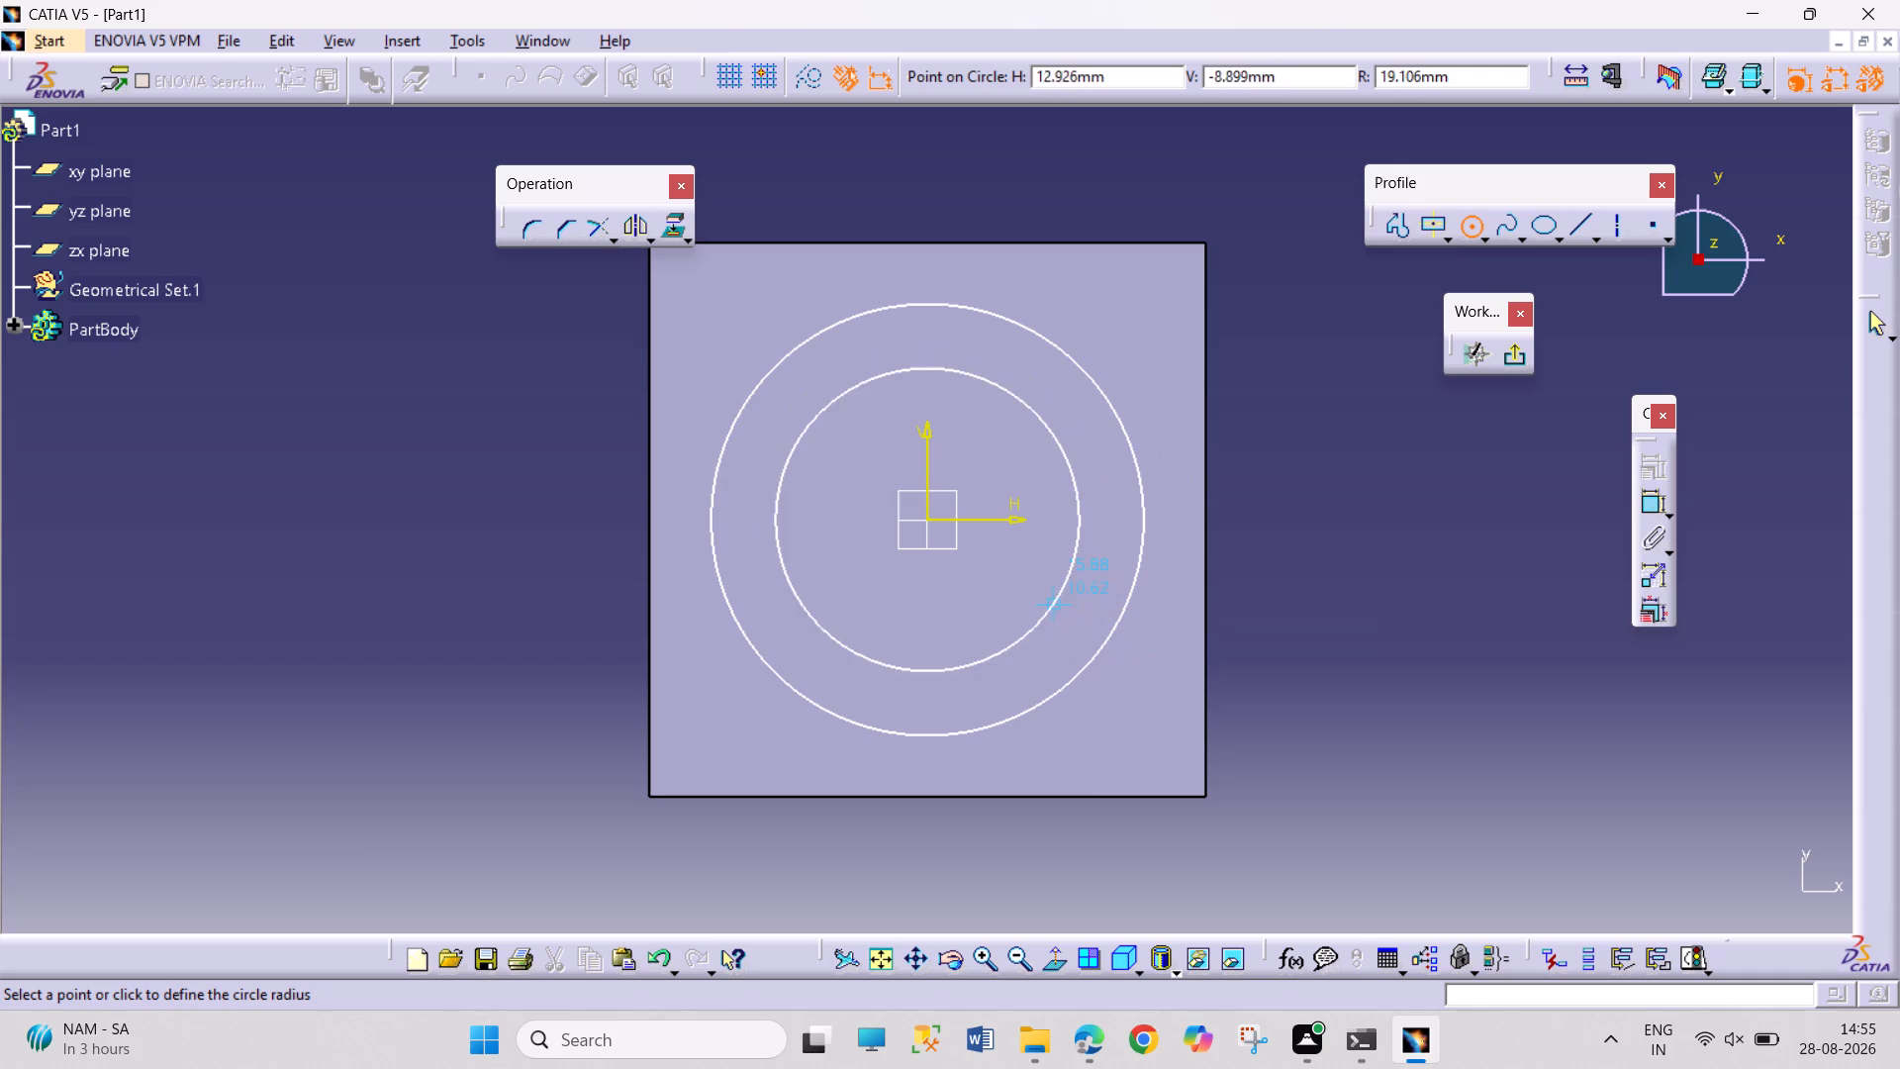
pyautogui.click(1052, 596)
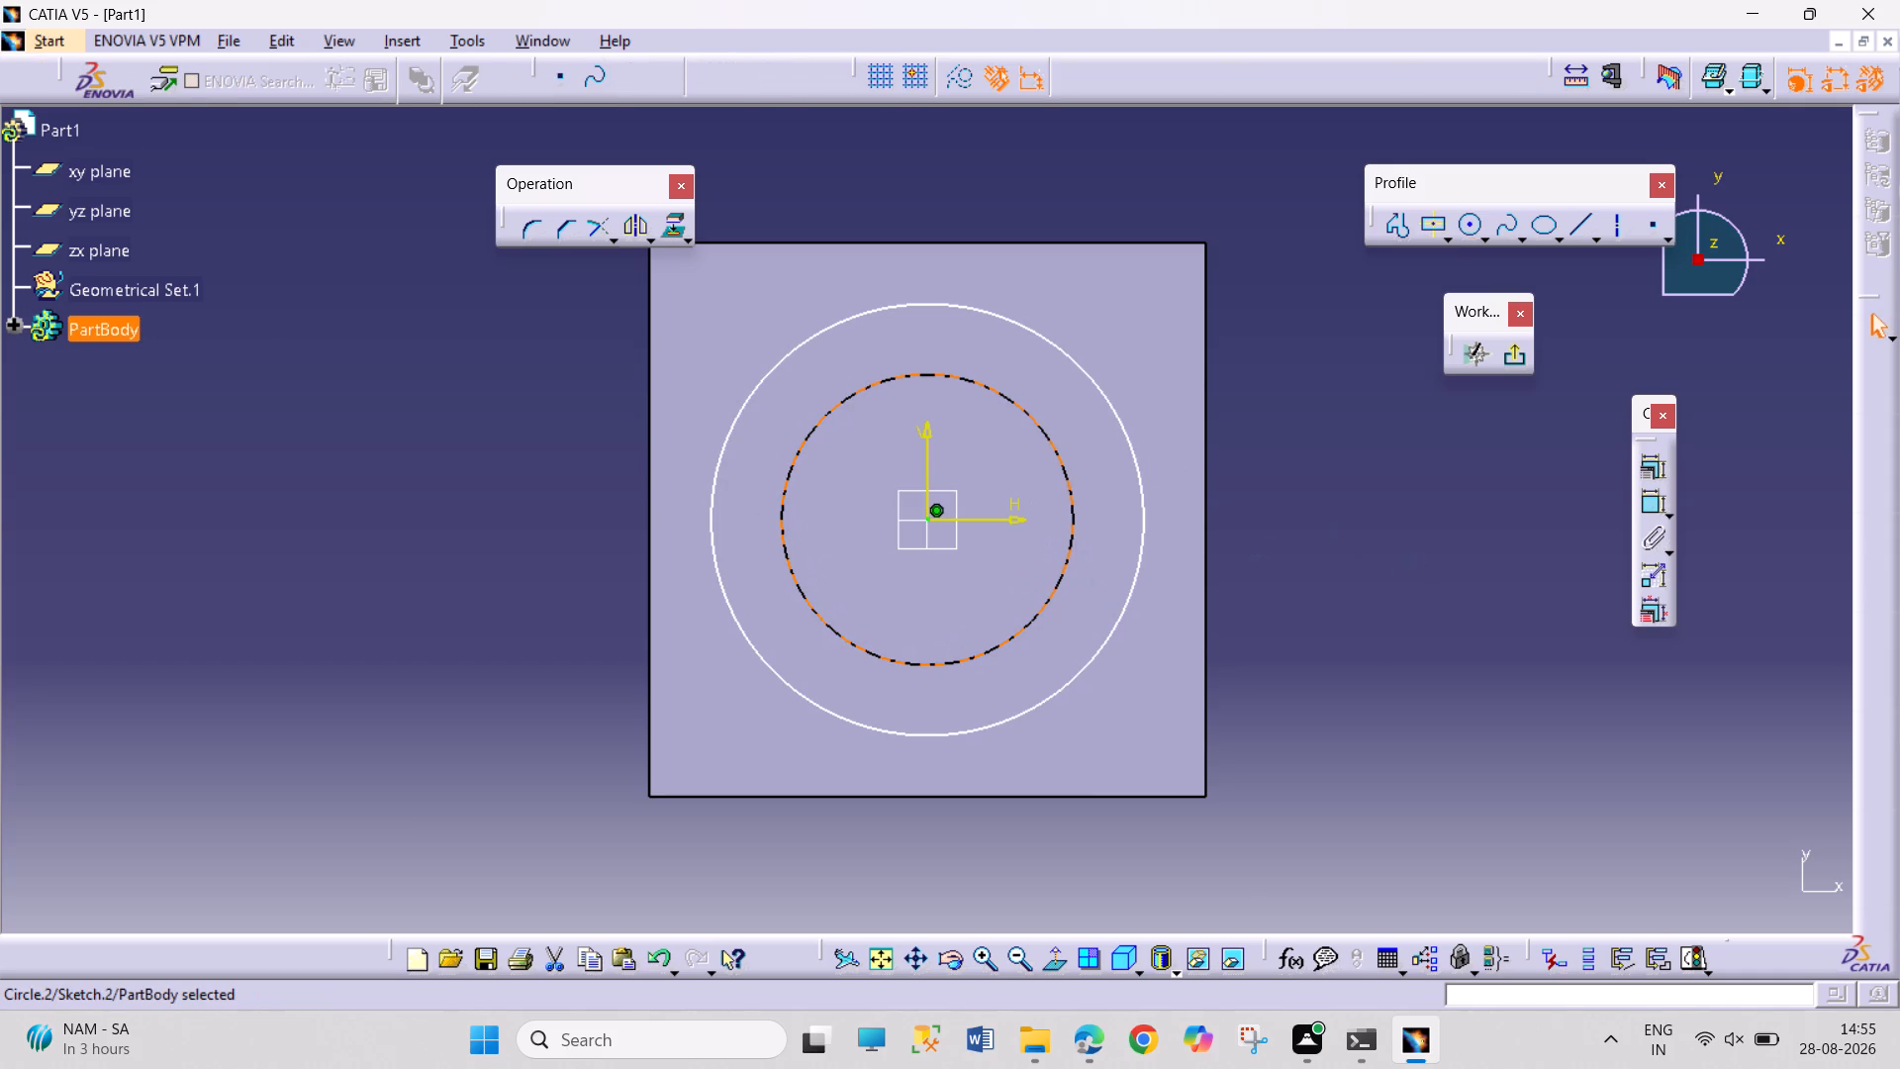
# Dimension both circles' diameters, setting the larger circle to 62 mm and the smaller one to 66 mm.
pyautogui.click(1640, 500)
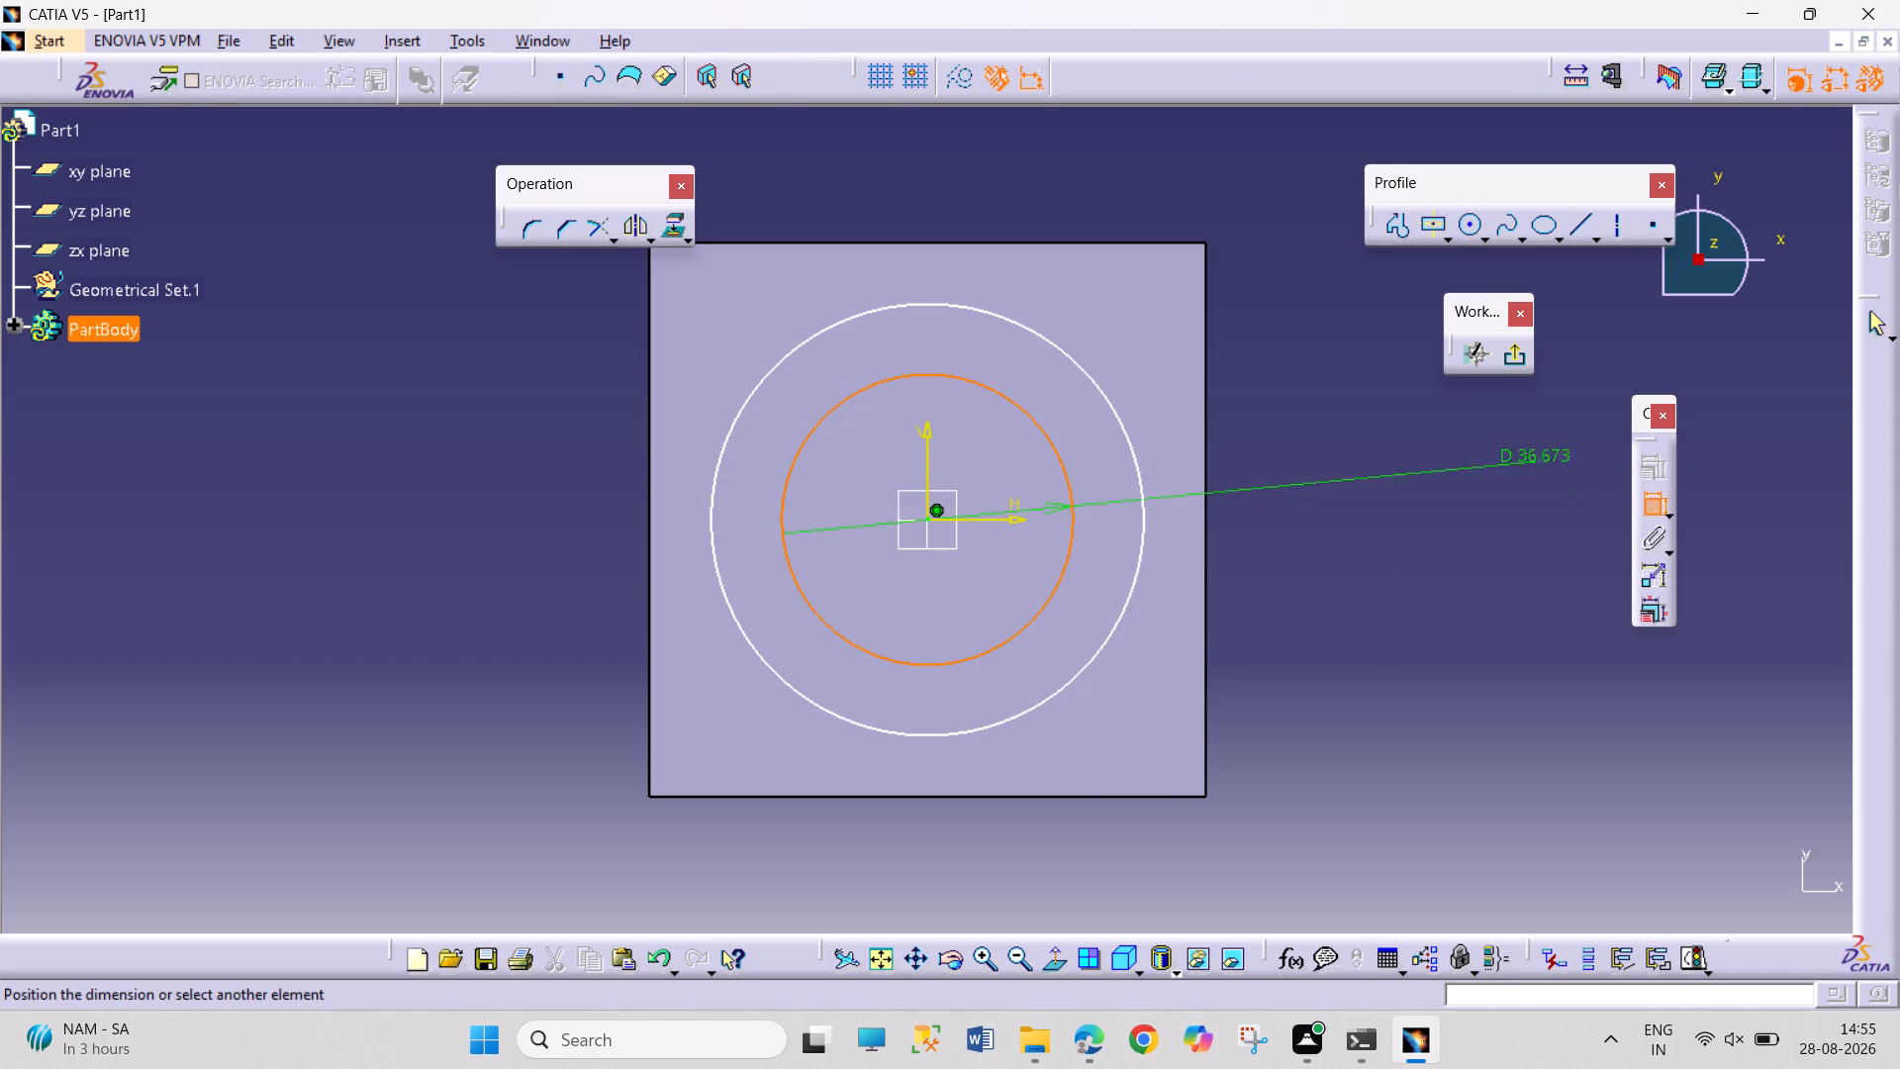
pyautogui.click(1381, 460)
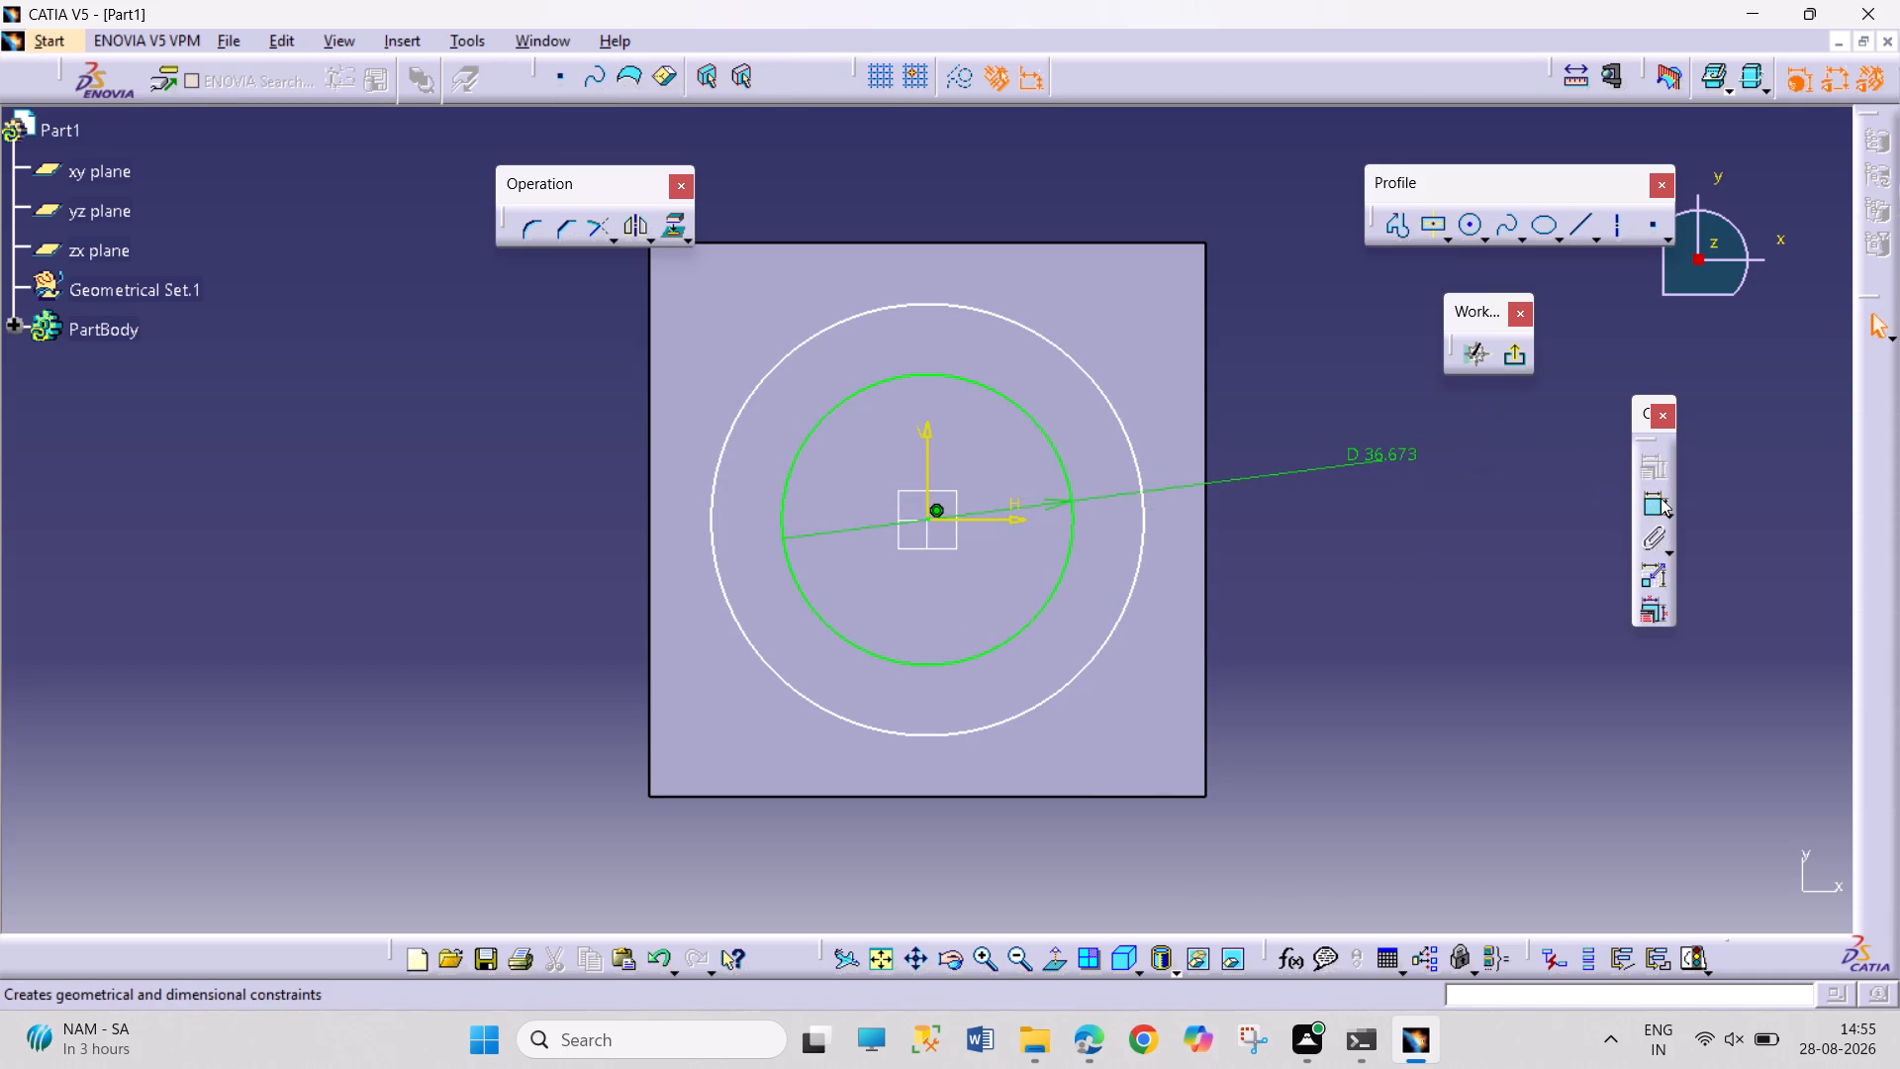
pyautogui.click(1647, 498)
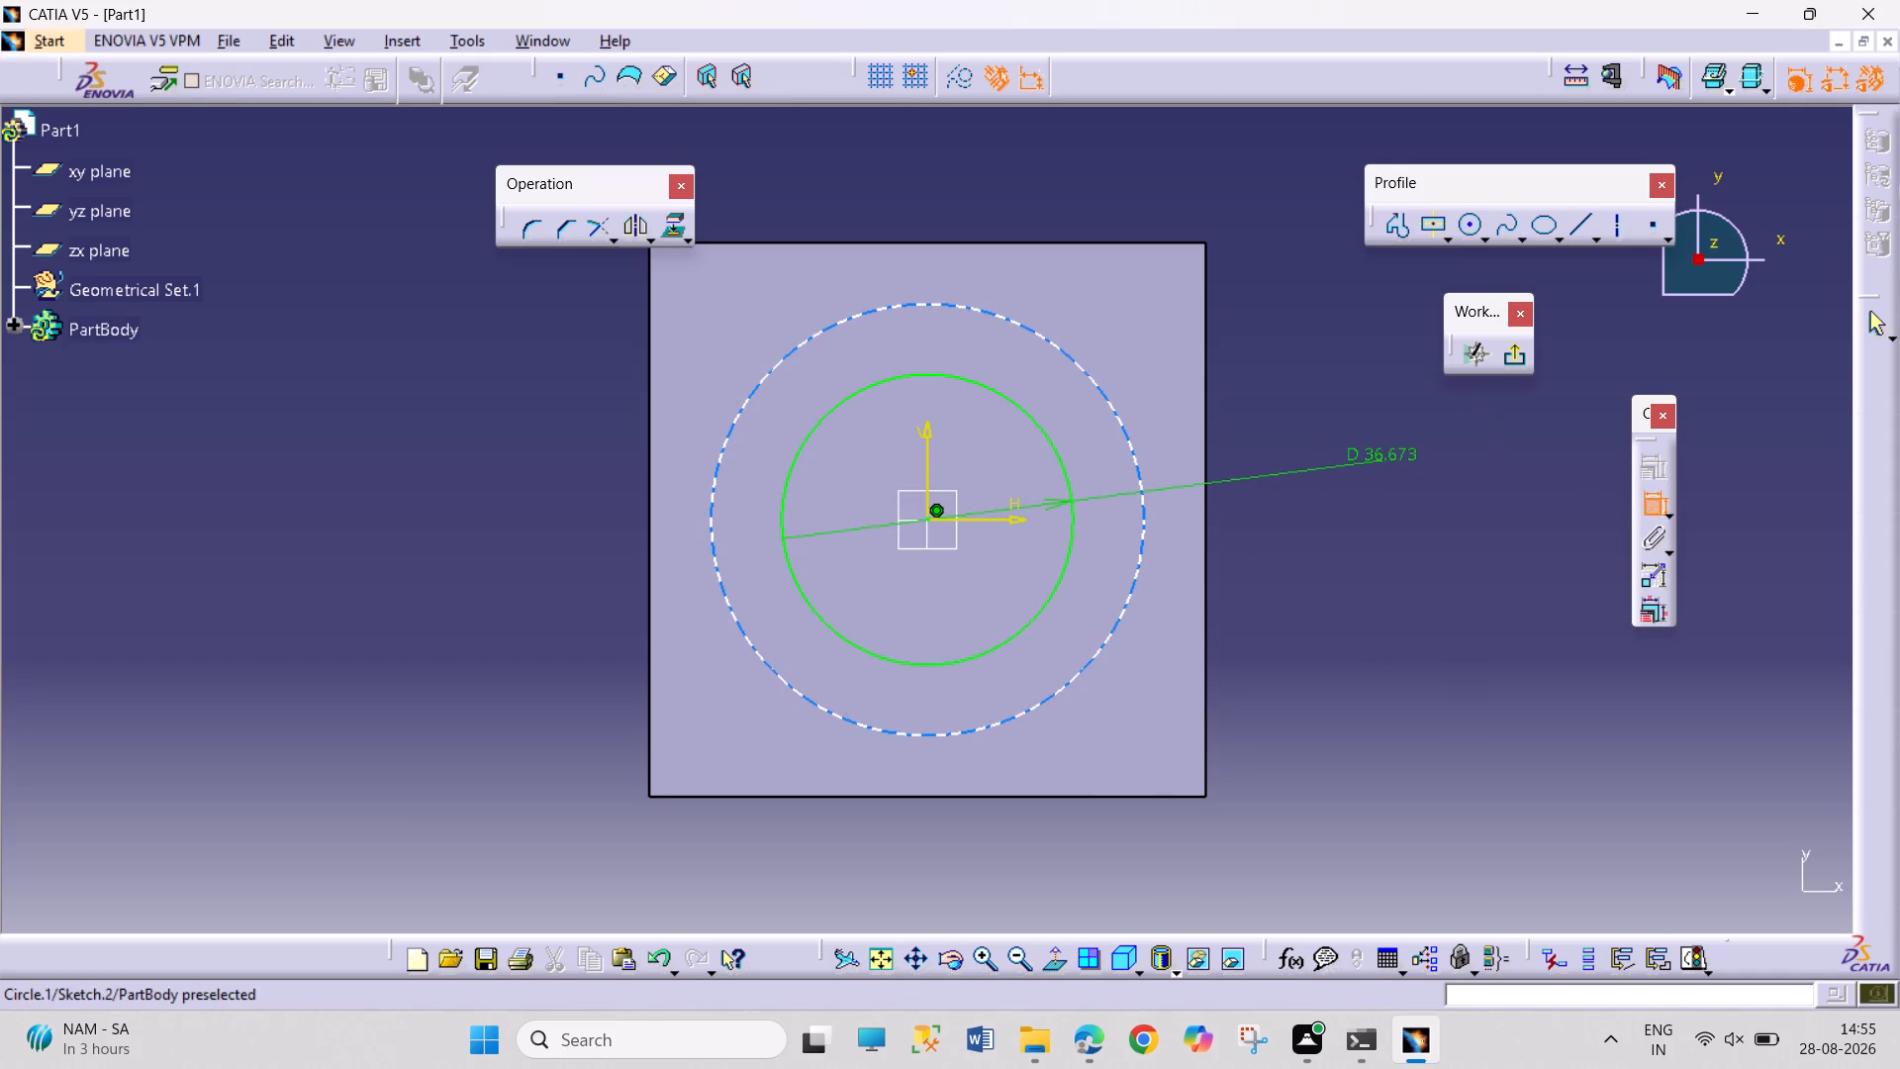
pyautogui.click(1127, 456)
pyautogui.click(1290, 380)
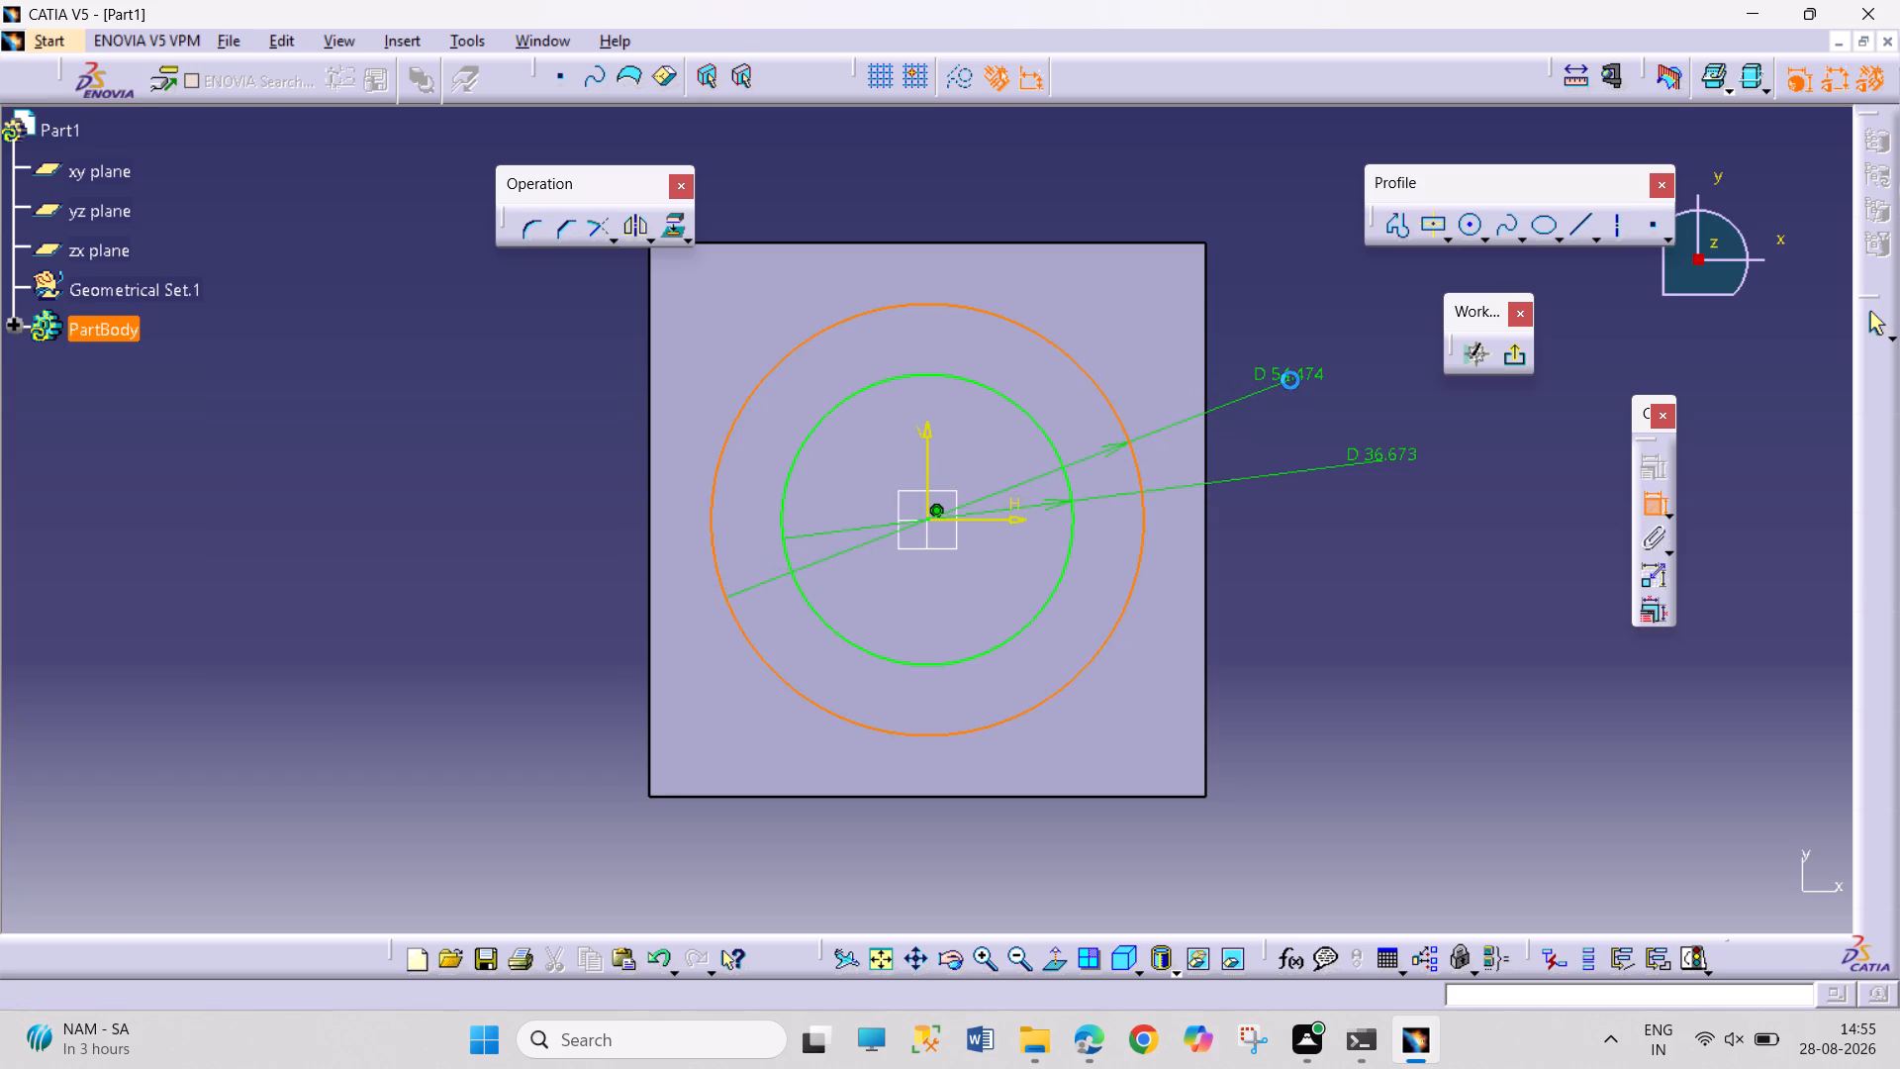
pyautogui.doubleClick(1304, 361)
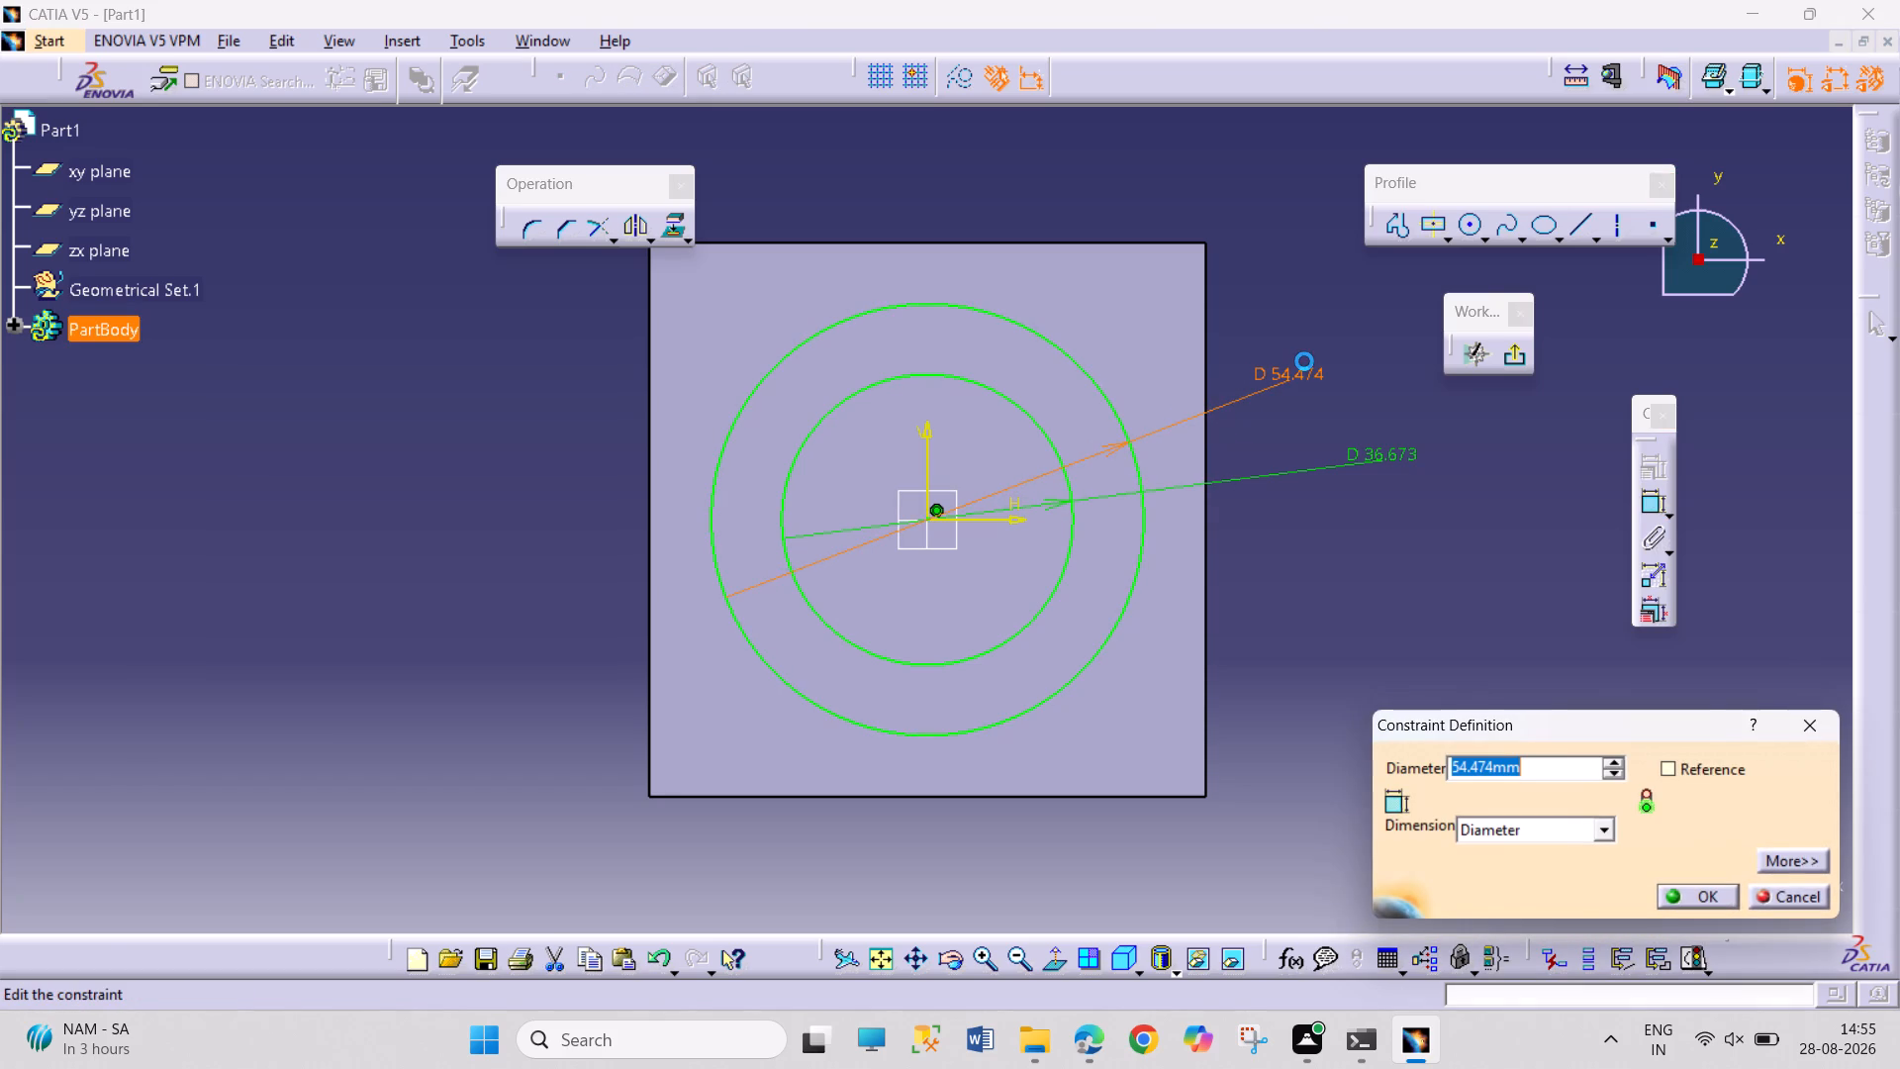
pyautogui.write('62')
pyautogui.press('Return')
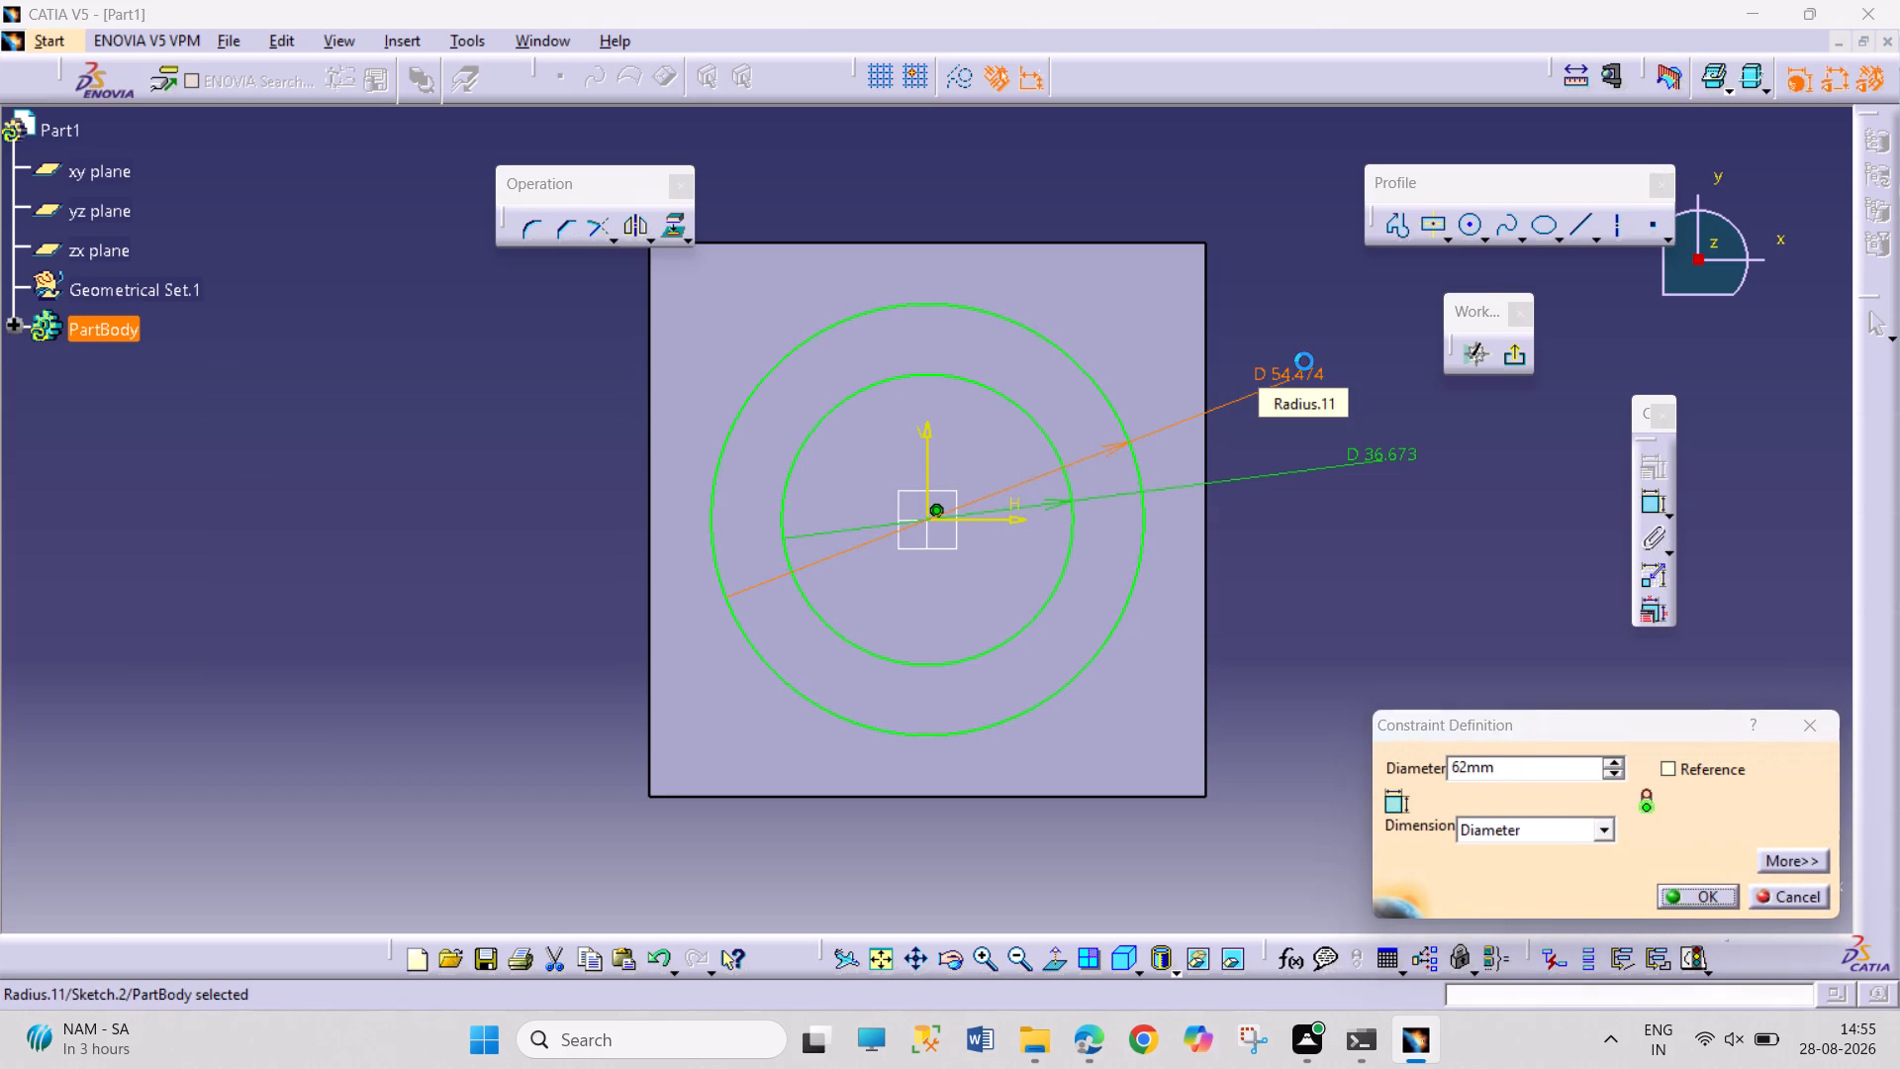
pyautogui.doubleClick(1363, 457)
pyautogui.write('66')
pyautogui.press('Return')
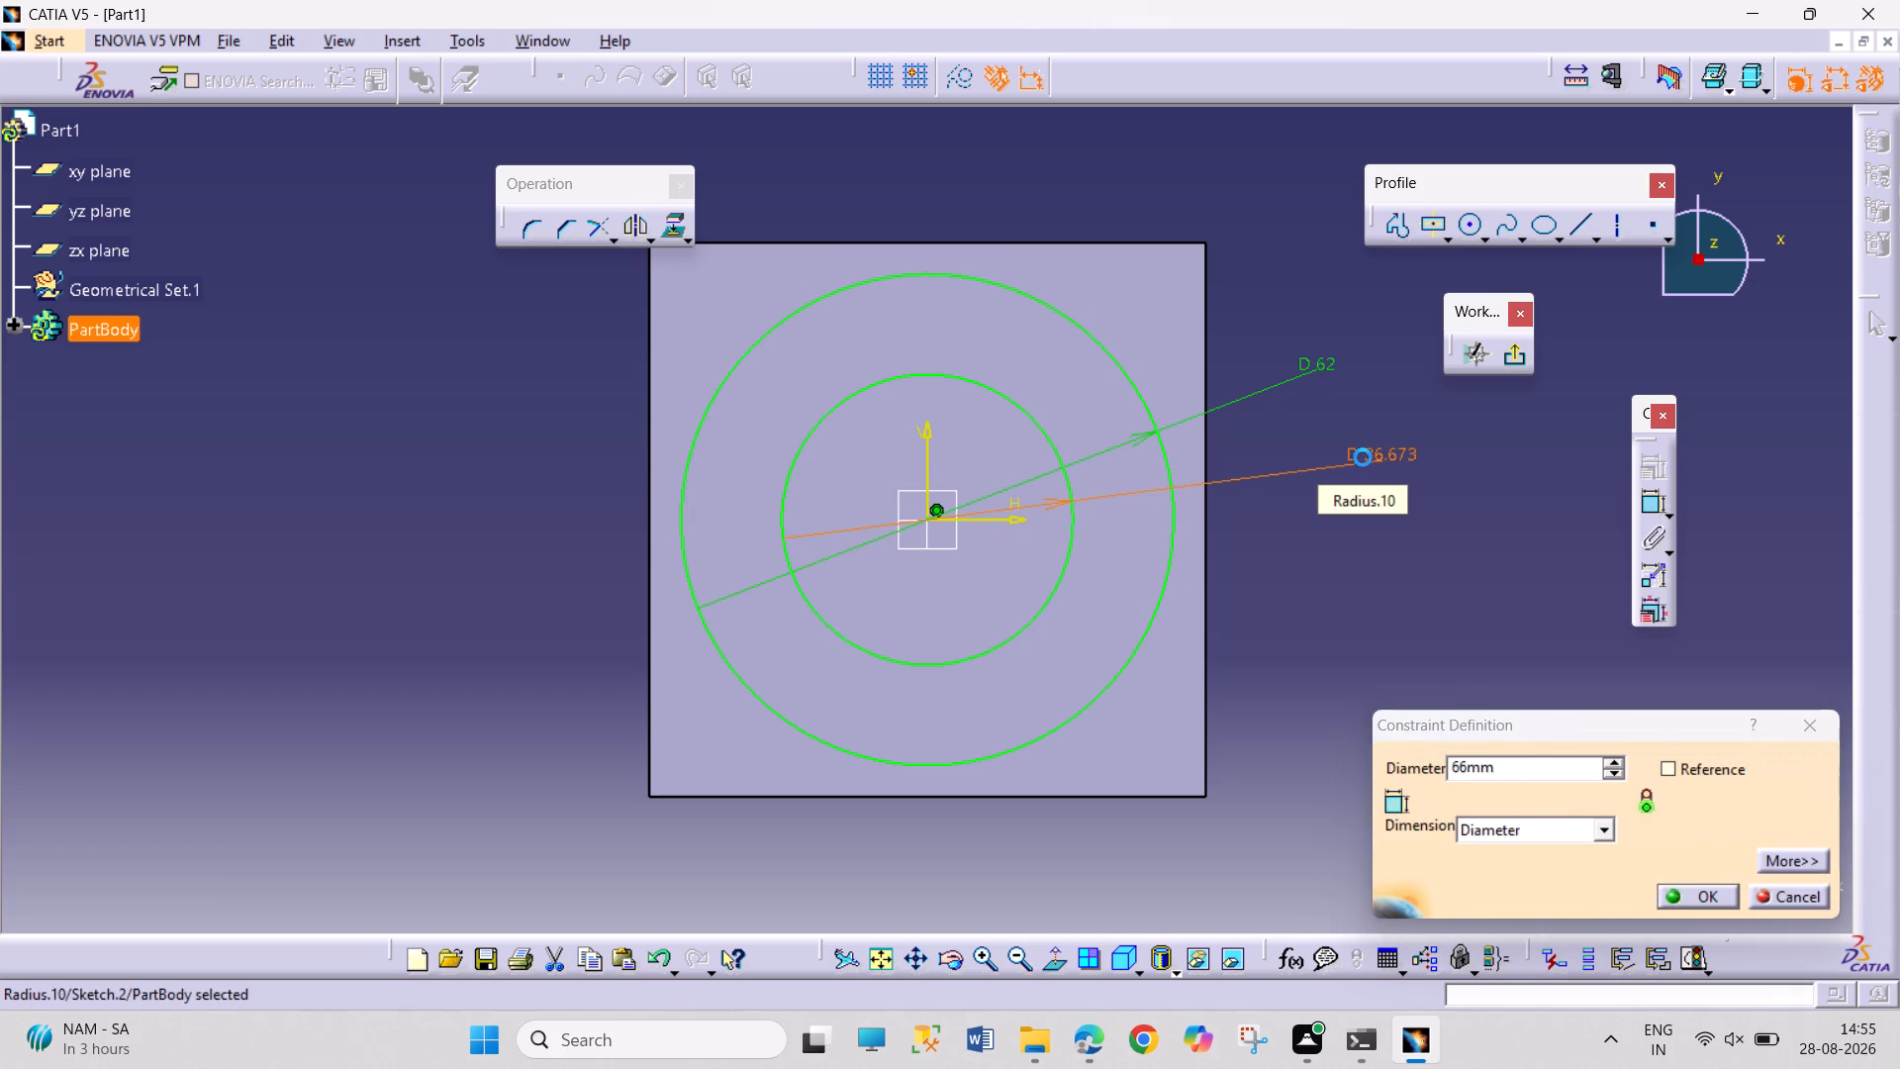
pyautogui.click(1368, 573)
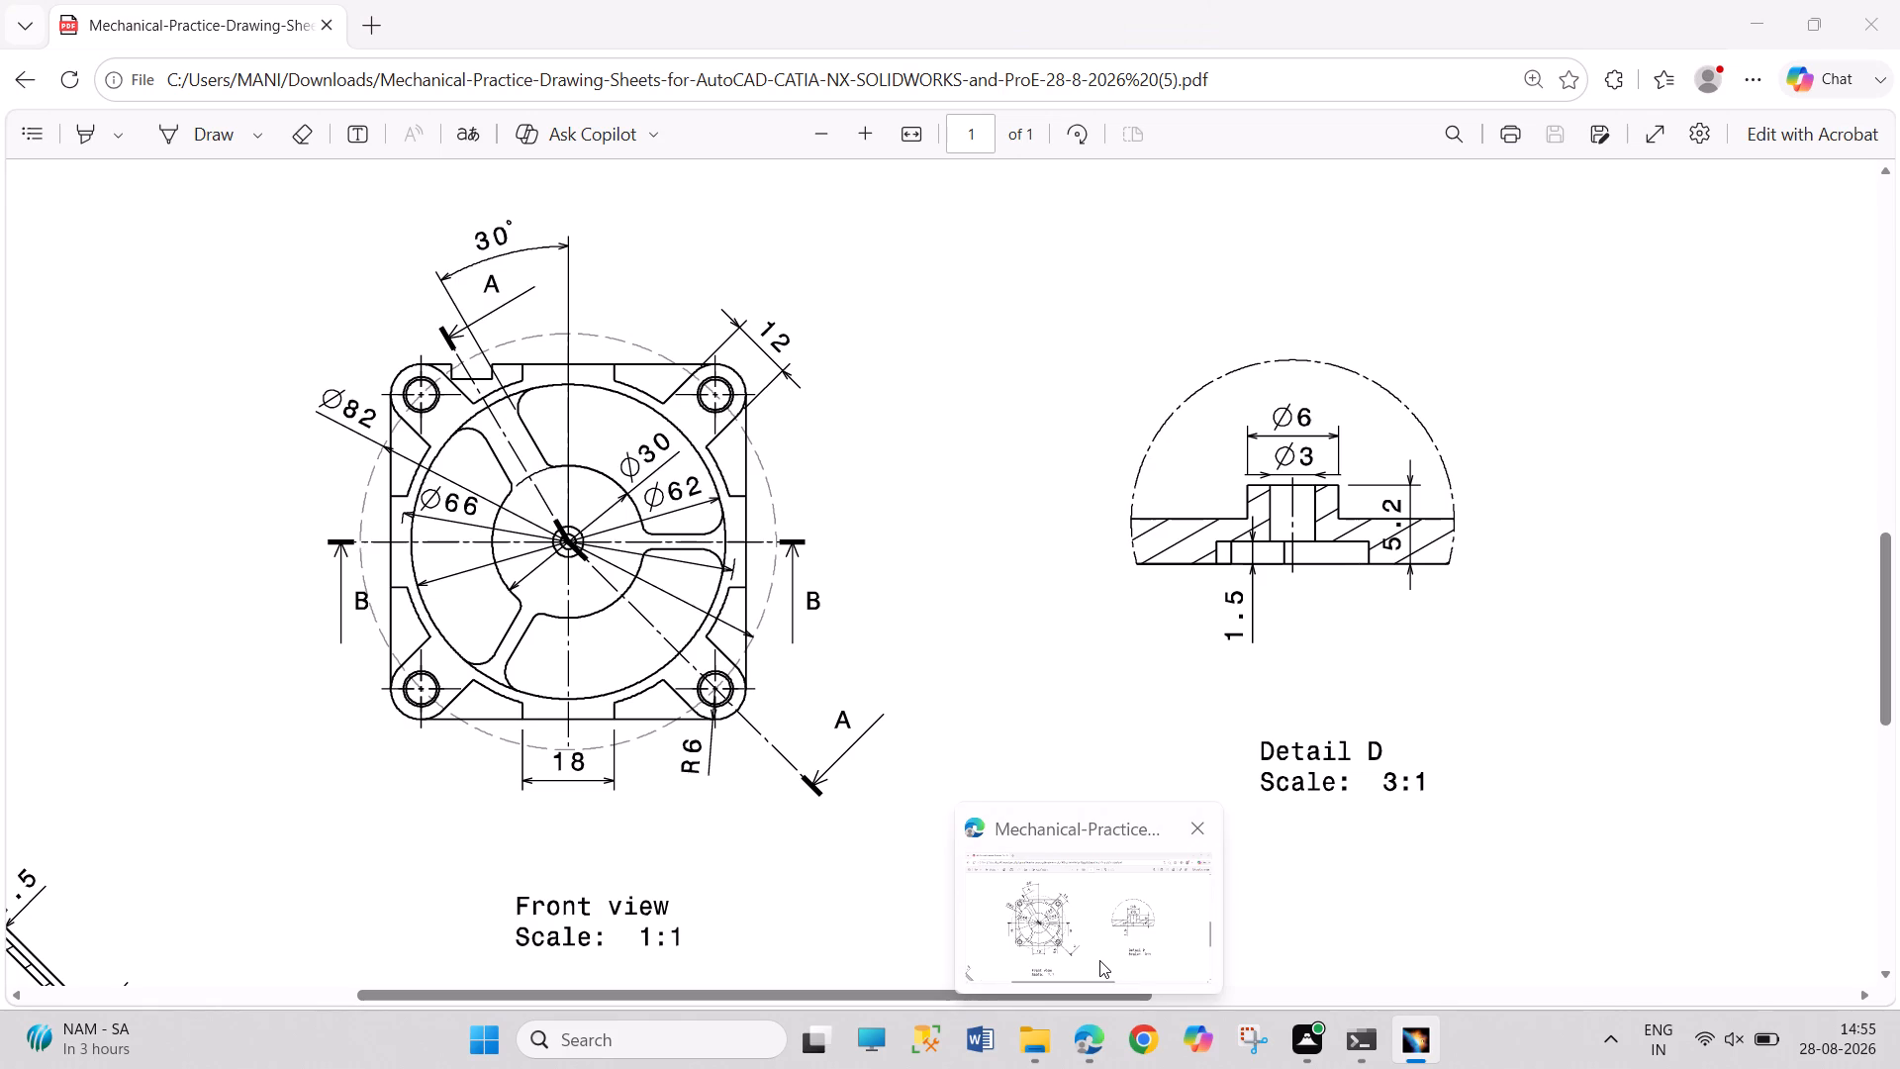
# Check section view B-B in the PDF, exit the sketch in CATIA and pad the ring profile 15 mm.
pyautogui.click(1099, 960)
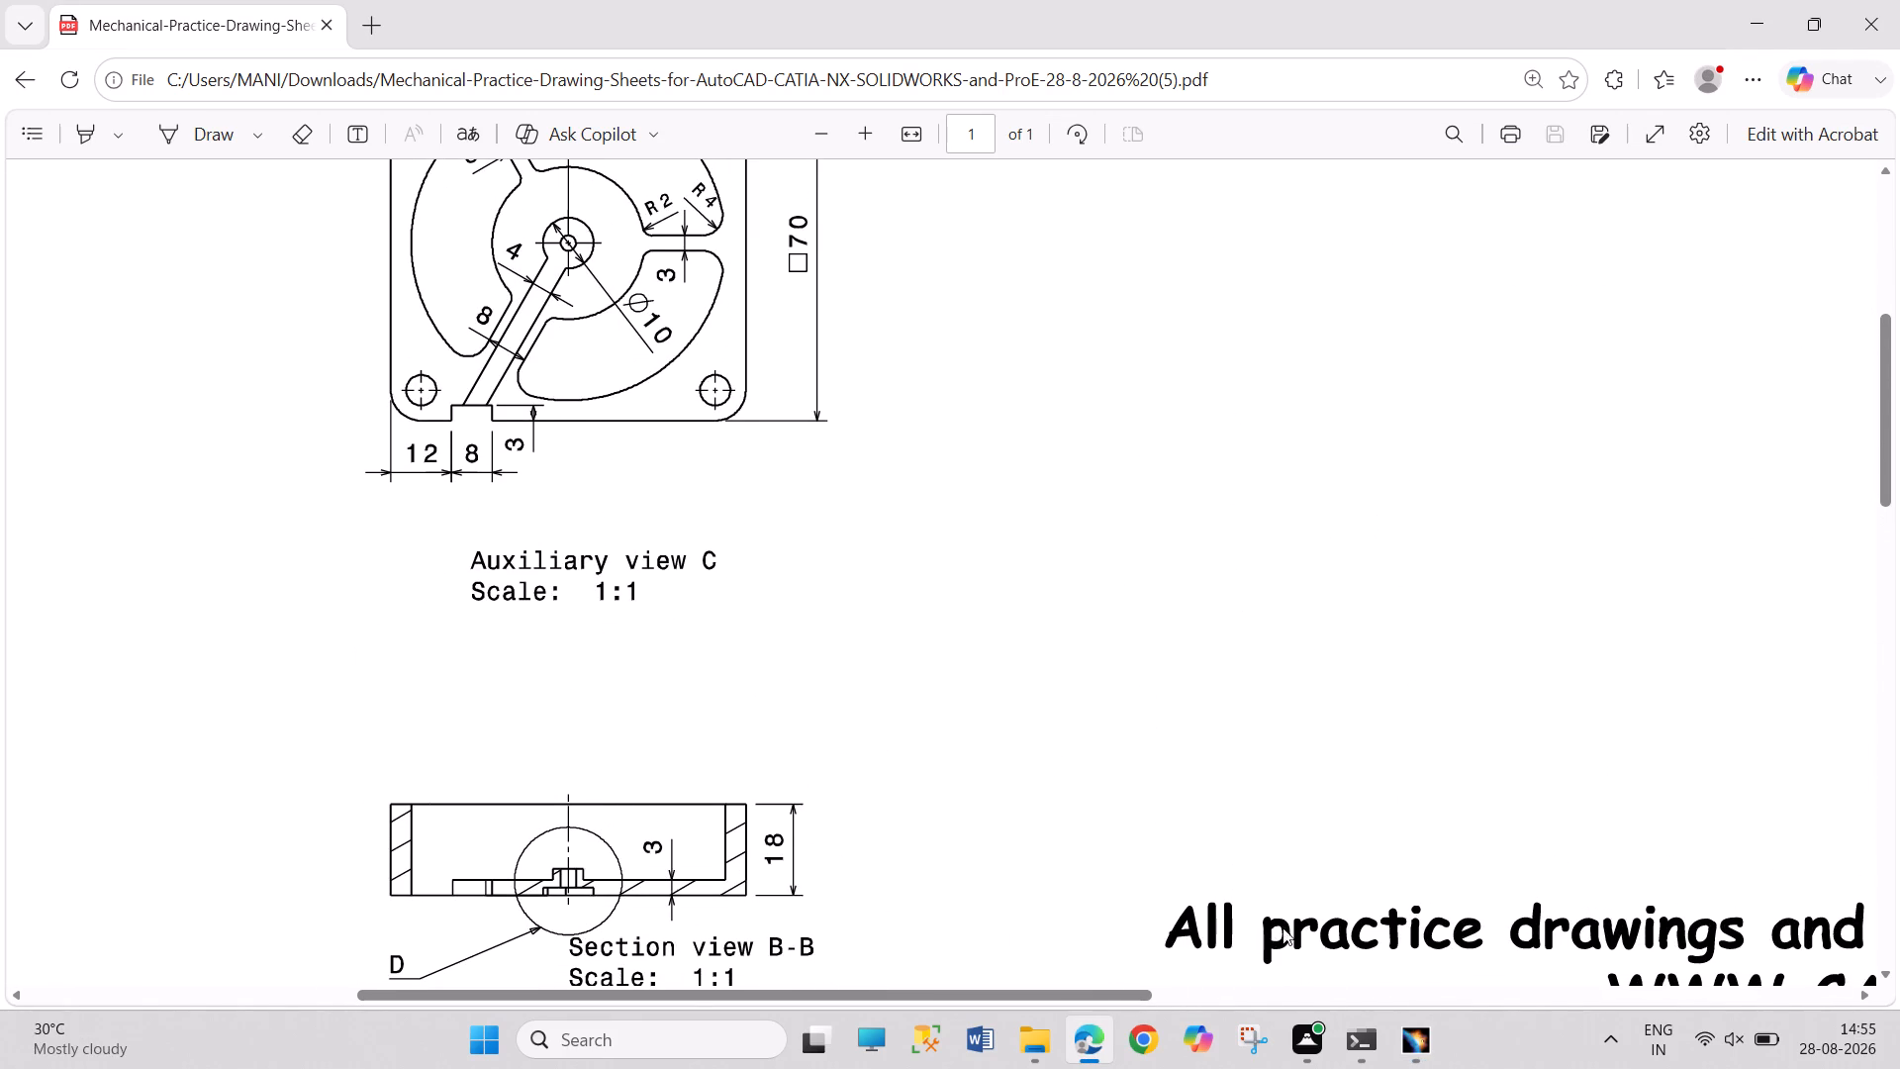
pyautogui.click(1418, 1028)
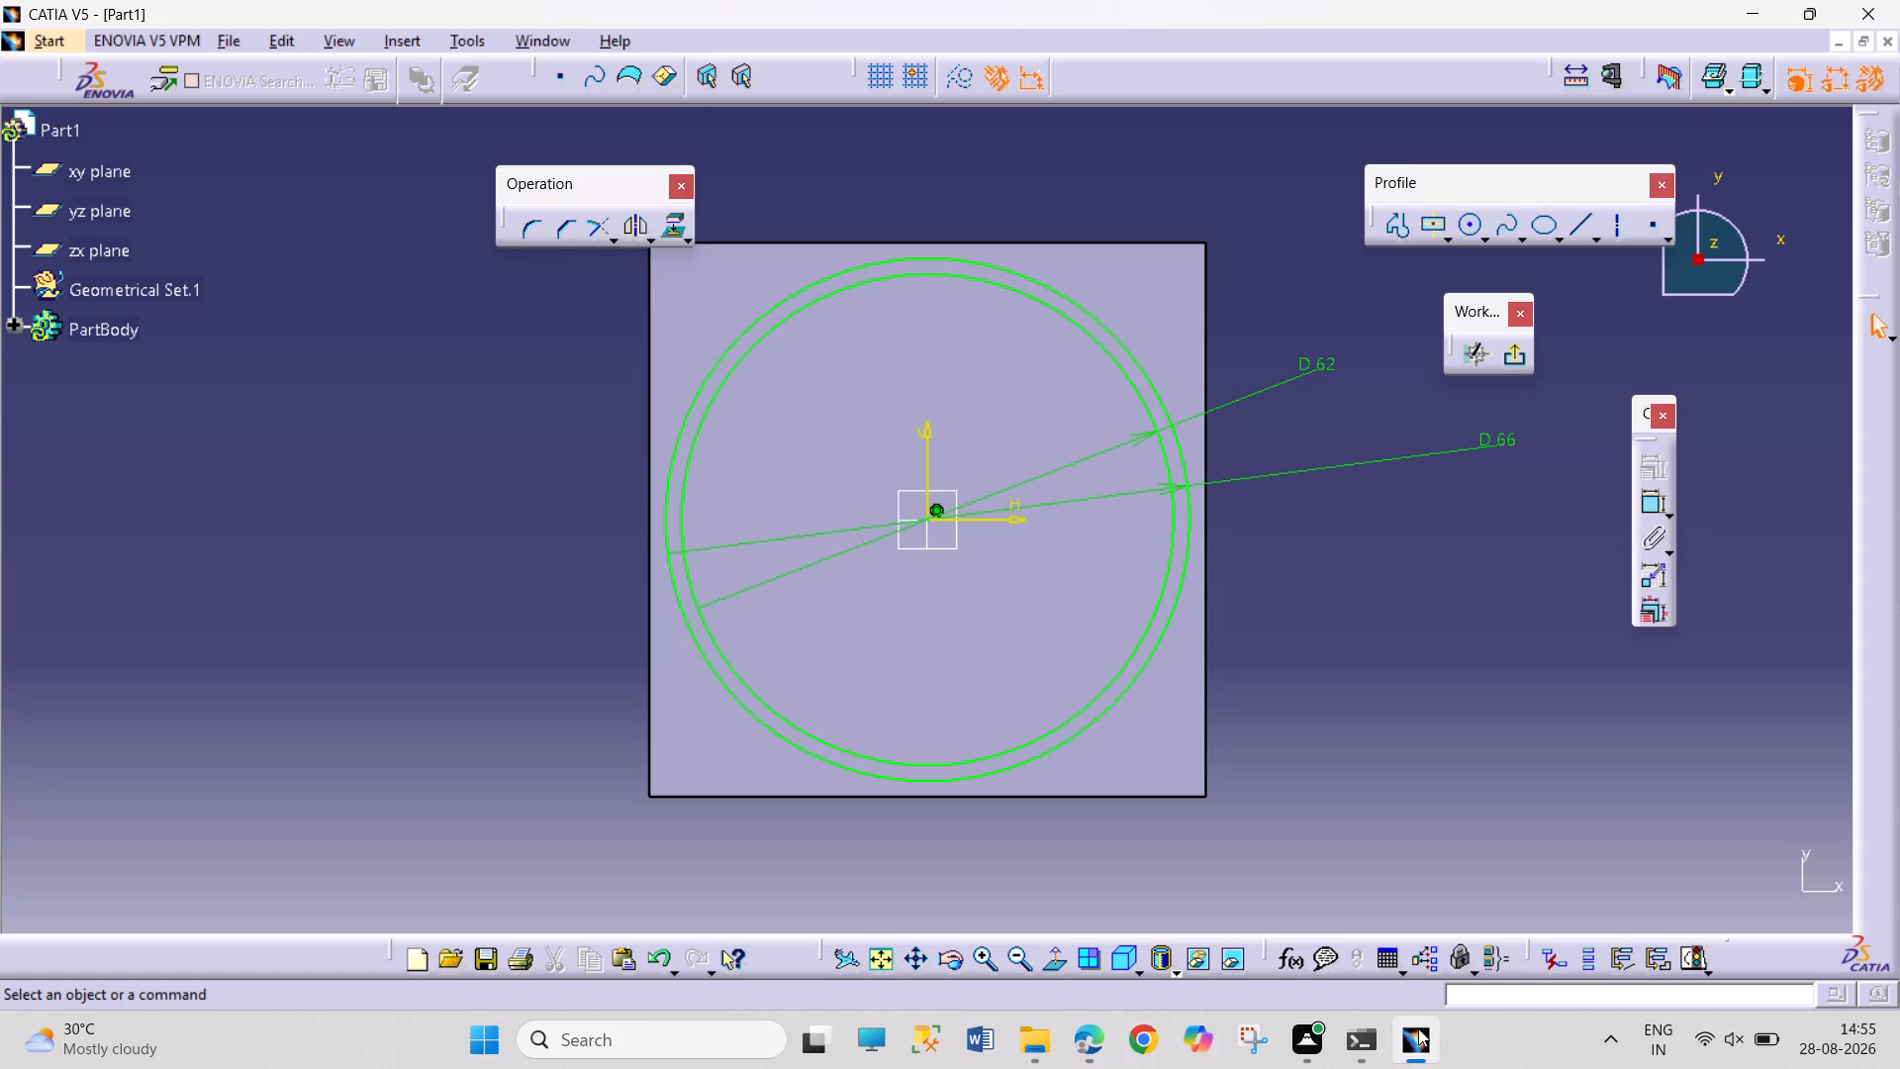
pyautogui.click(1513, 369)
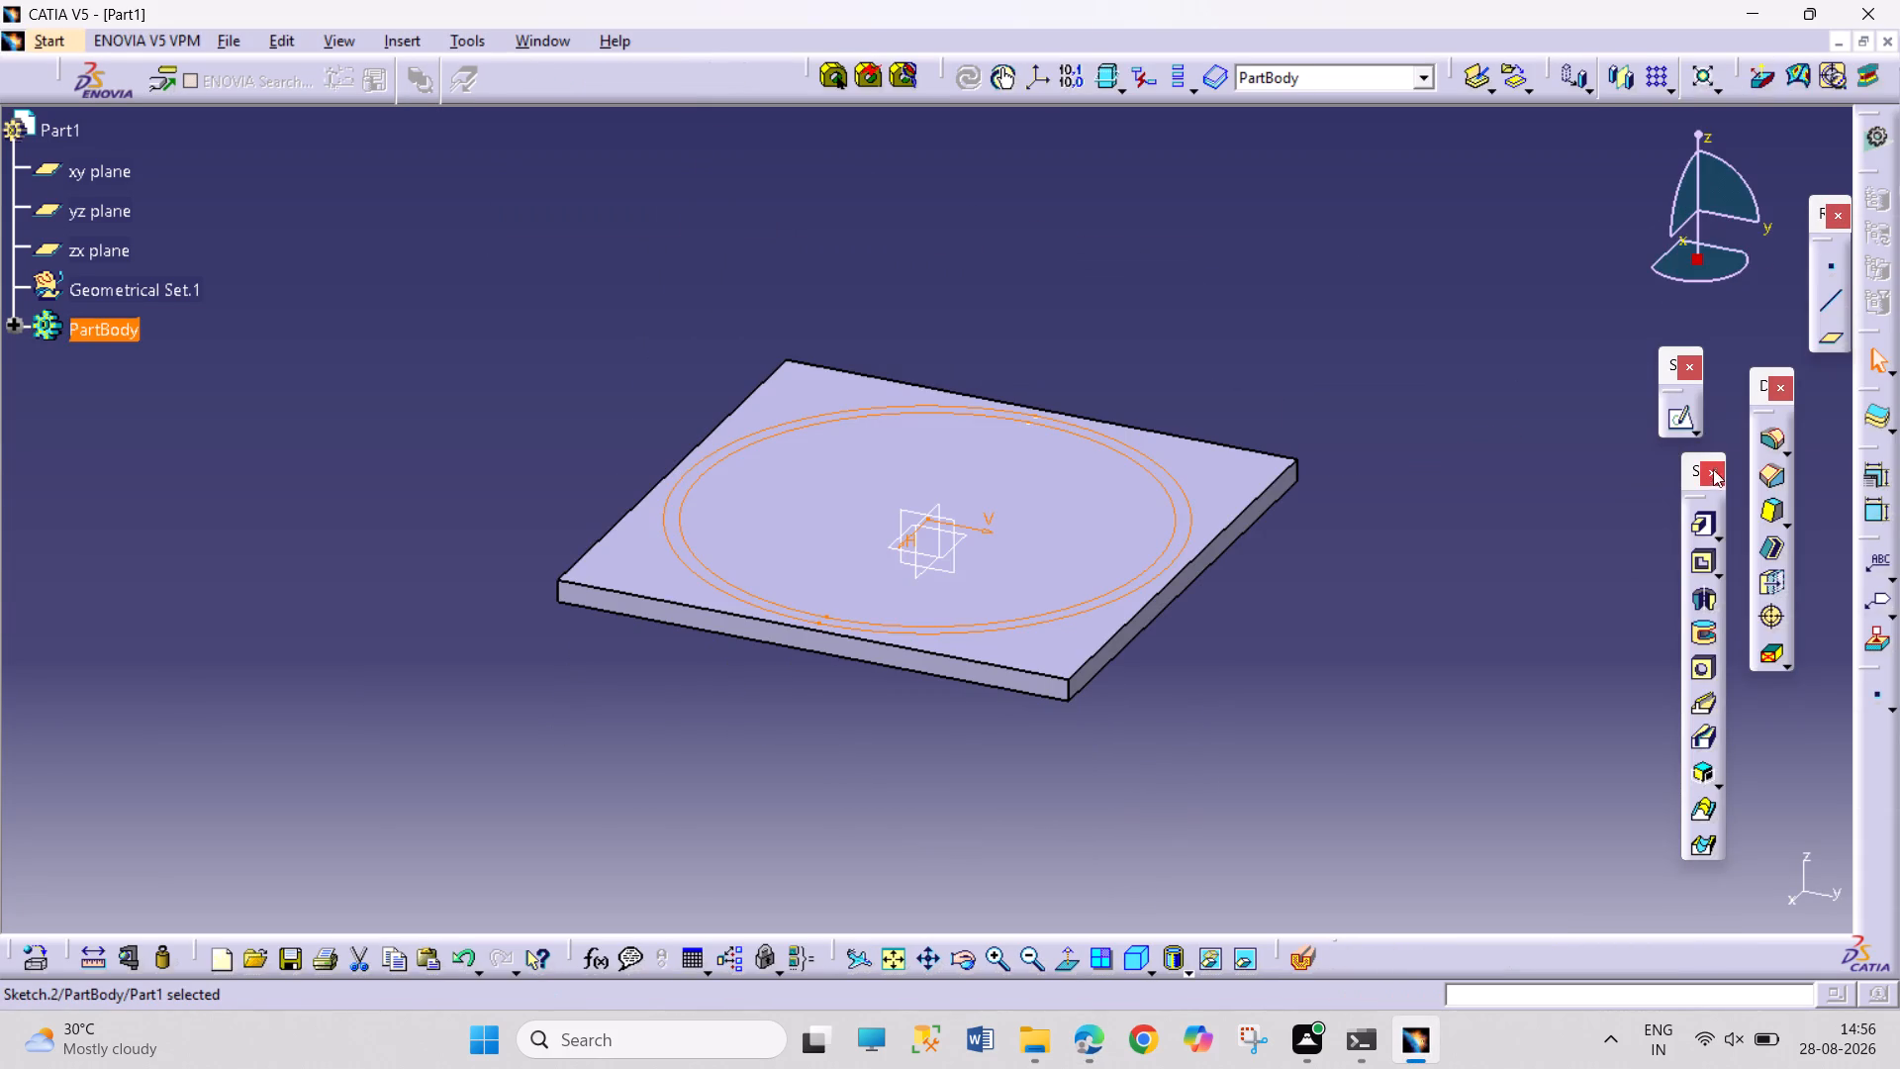
pyautogui.click(1710, 516)
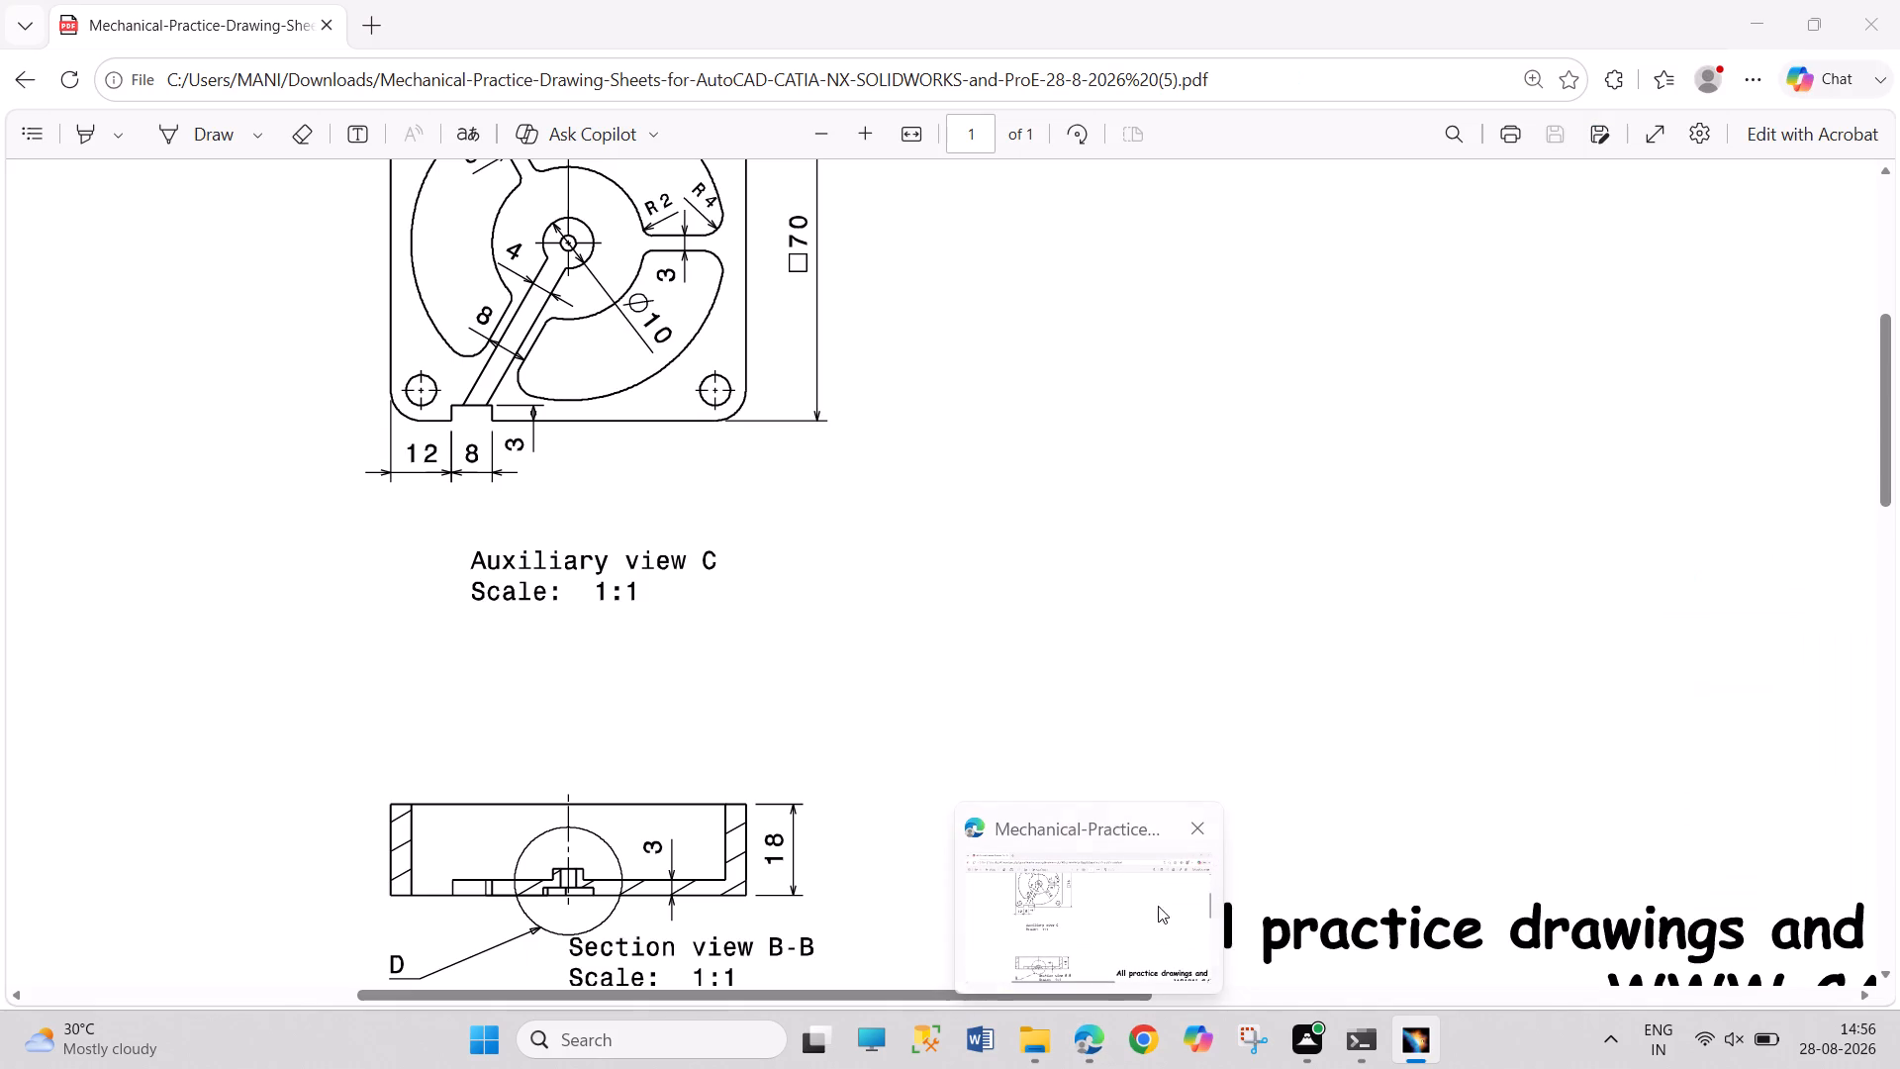
pyautogui.write('15')
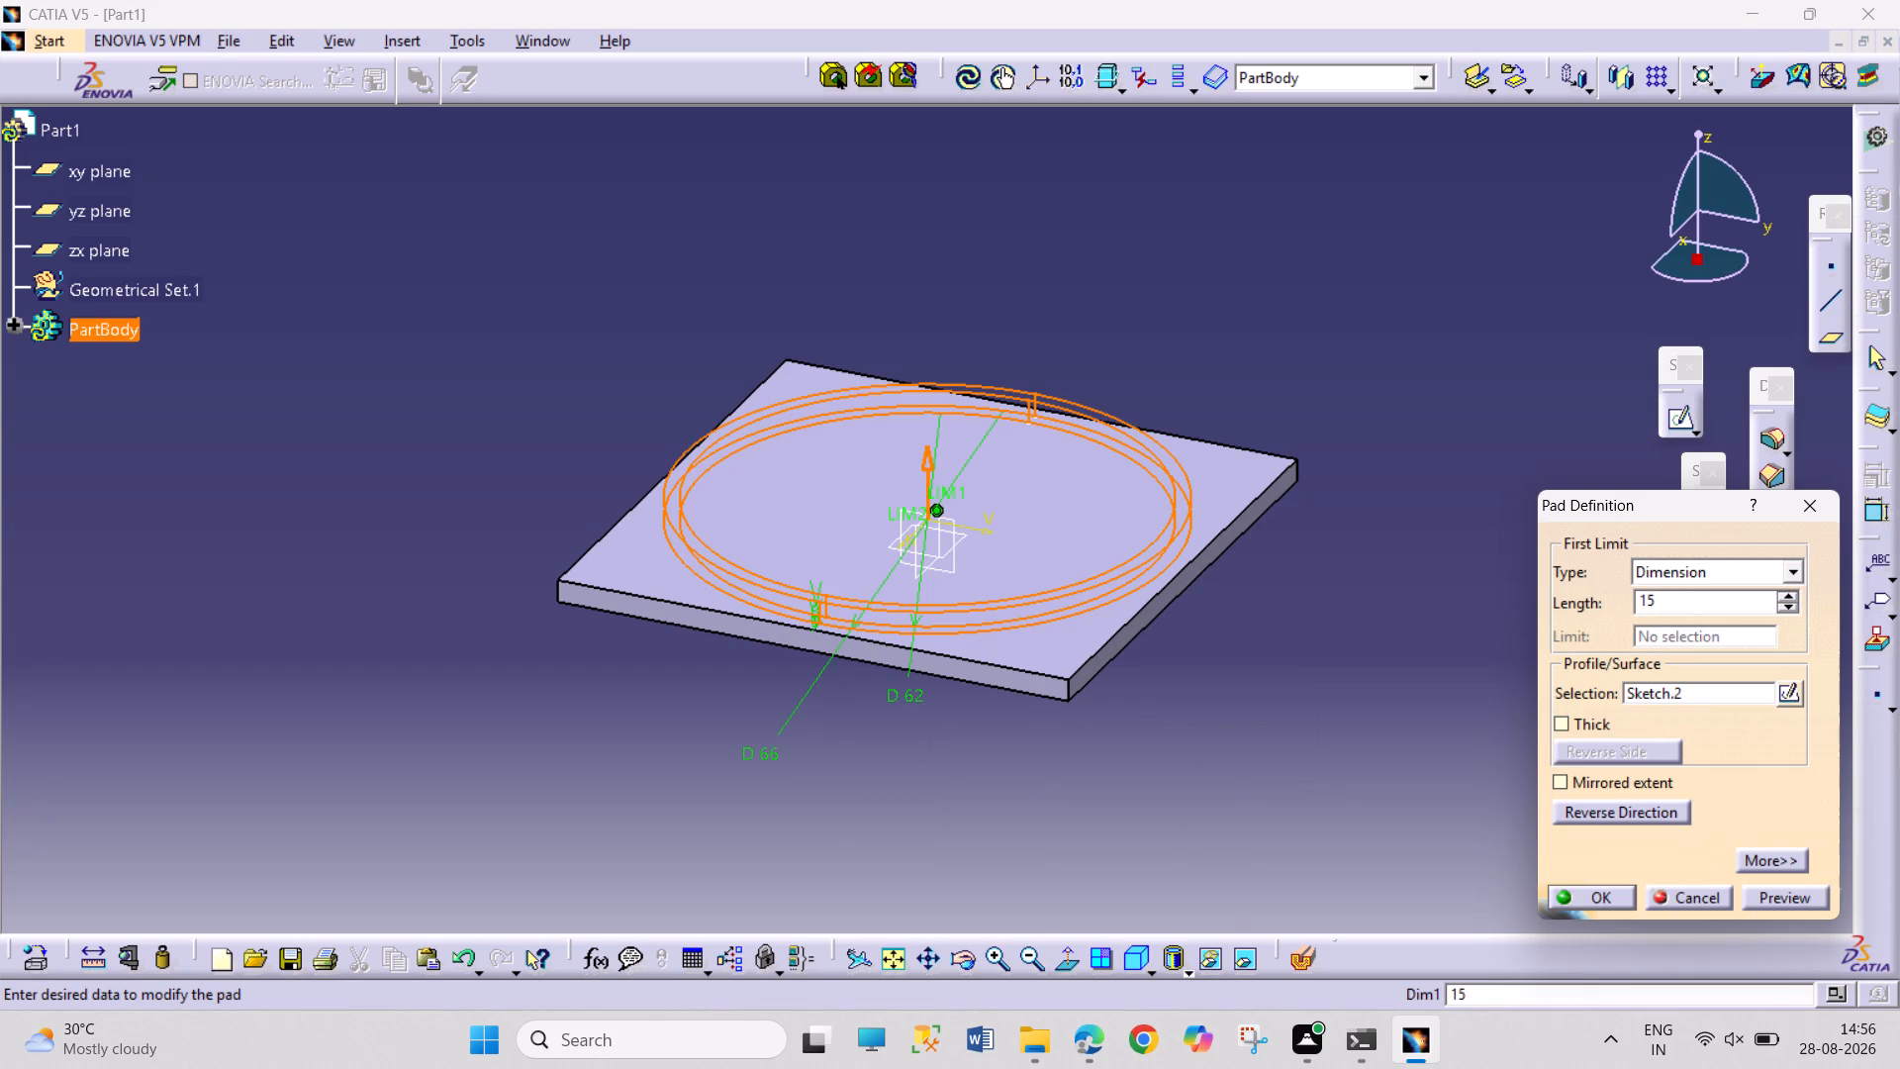
pyautogui.press('Return')
pyautogui.click(1316, 770)
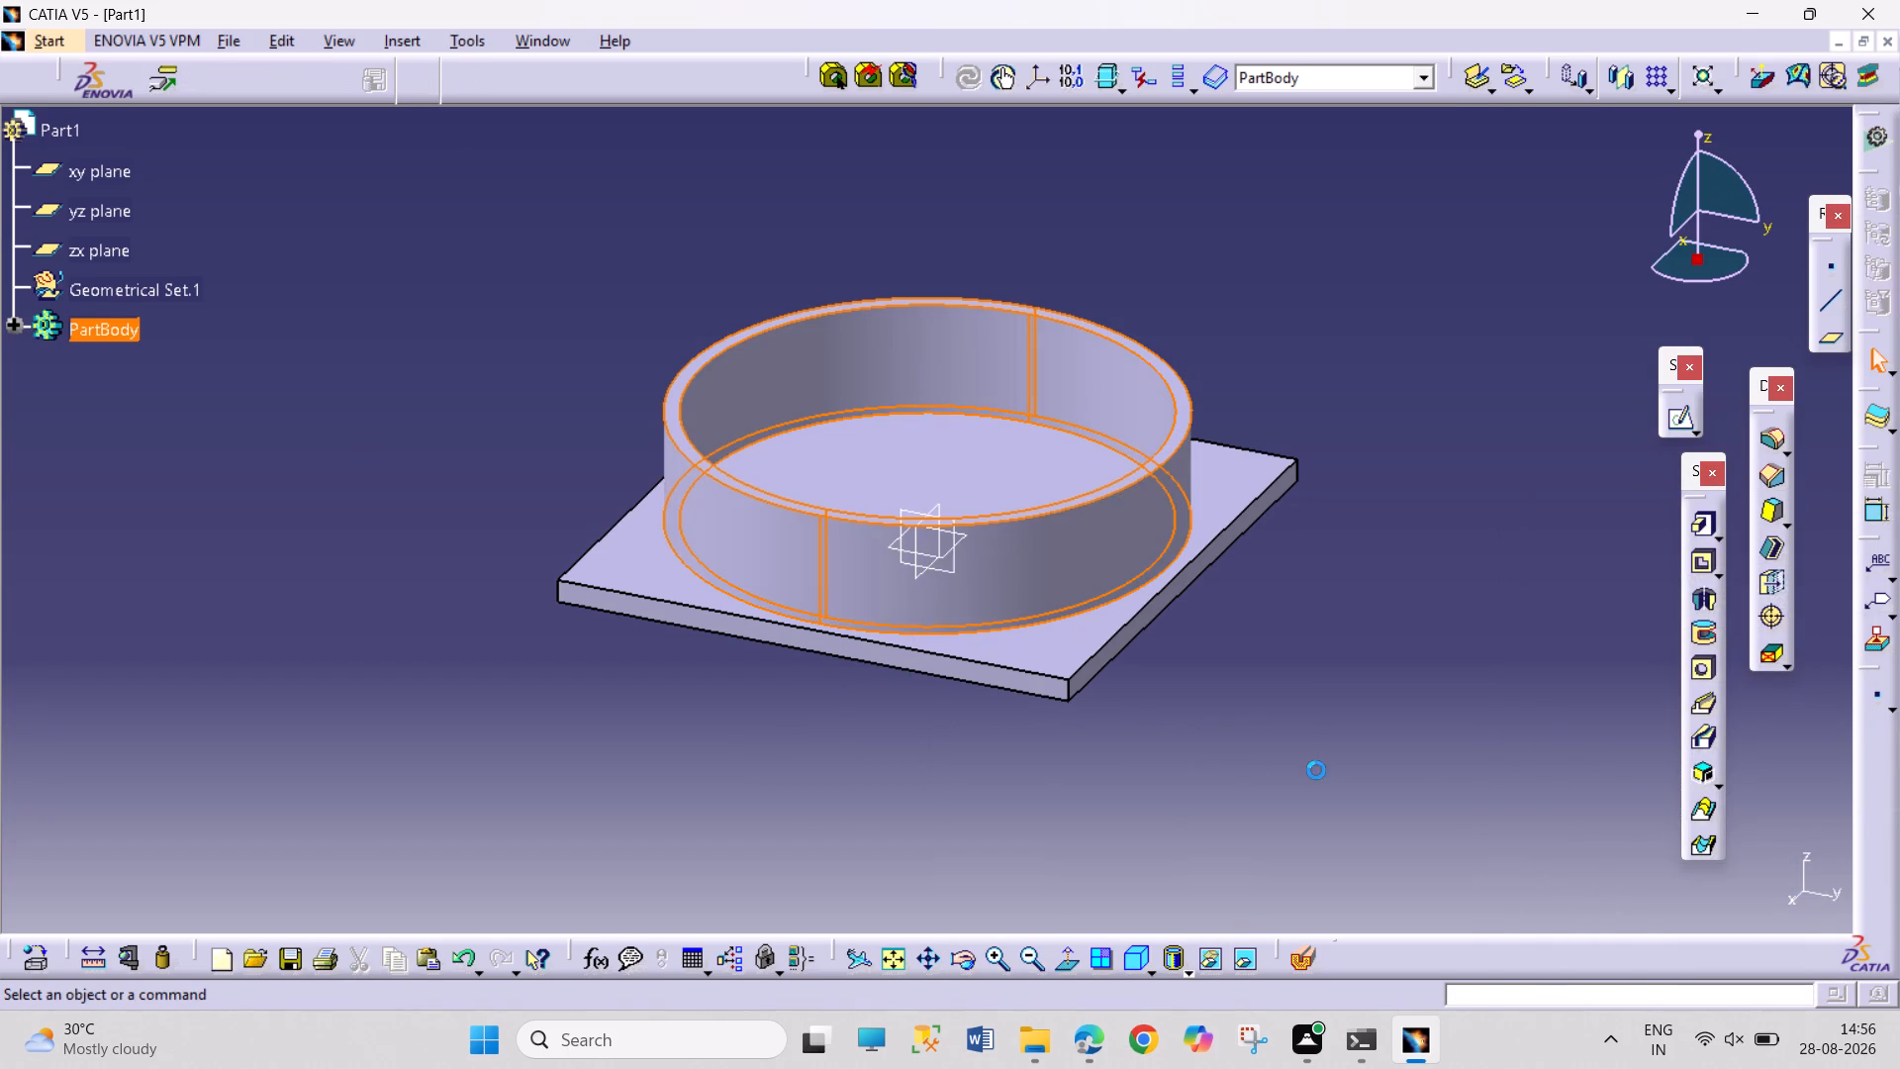
# Check the corner radius in the PDF's front view and fillet one vertical corner edge of the square plate to 6 mm in CATIA.
pyautogui.click(1094, 1027)
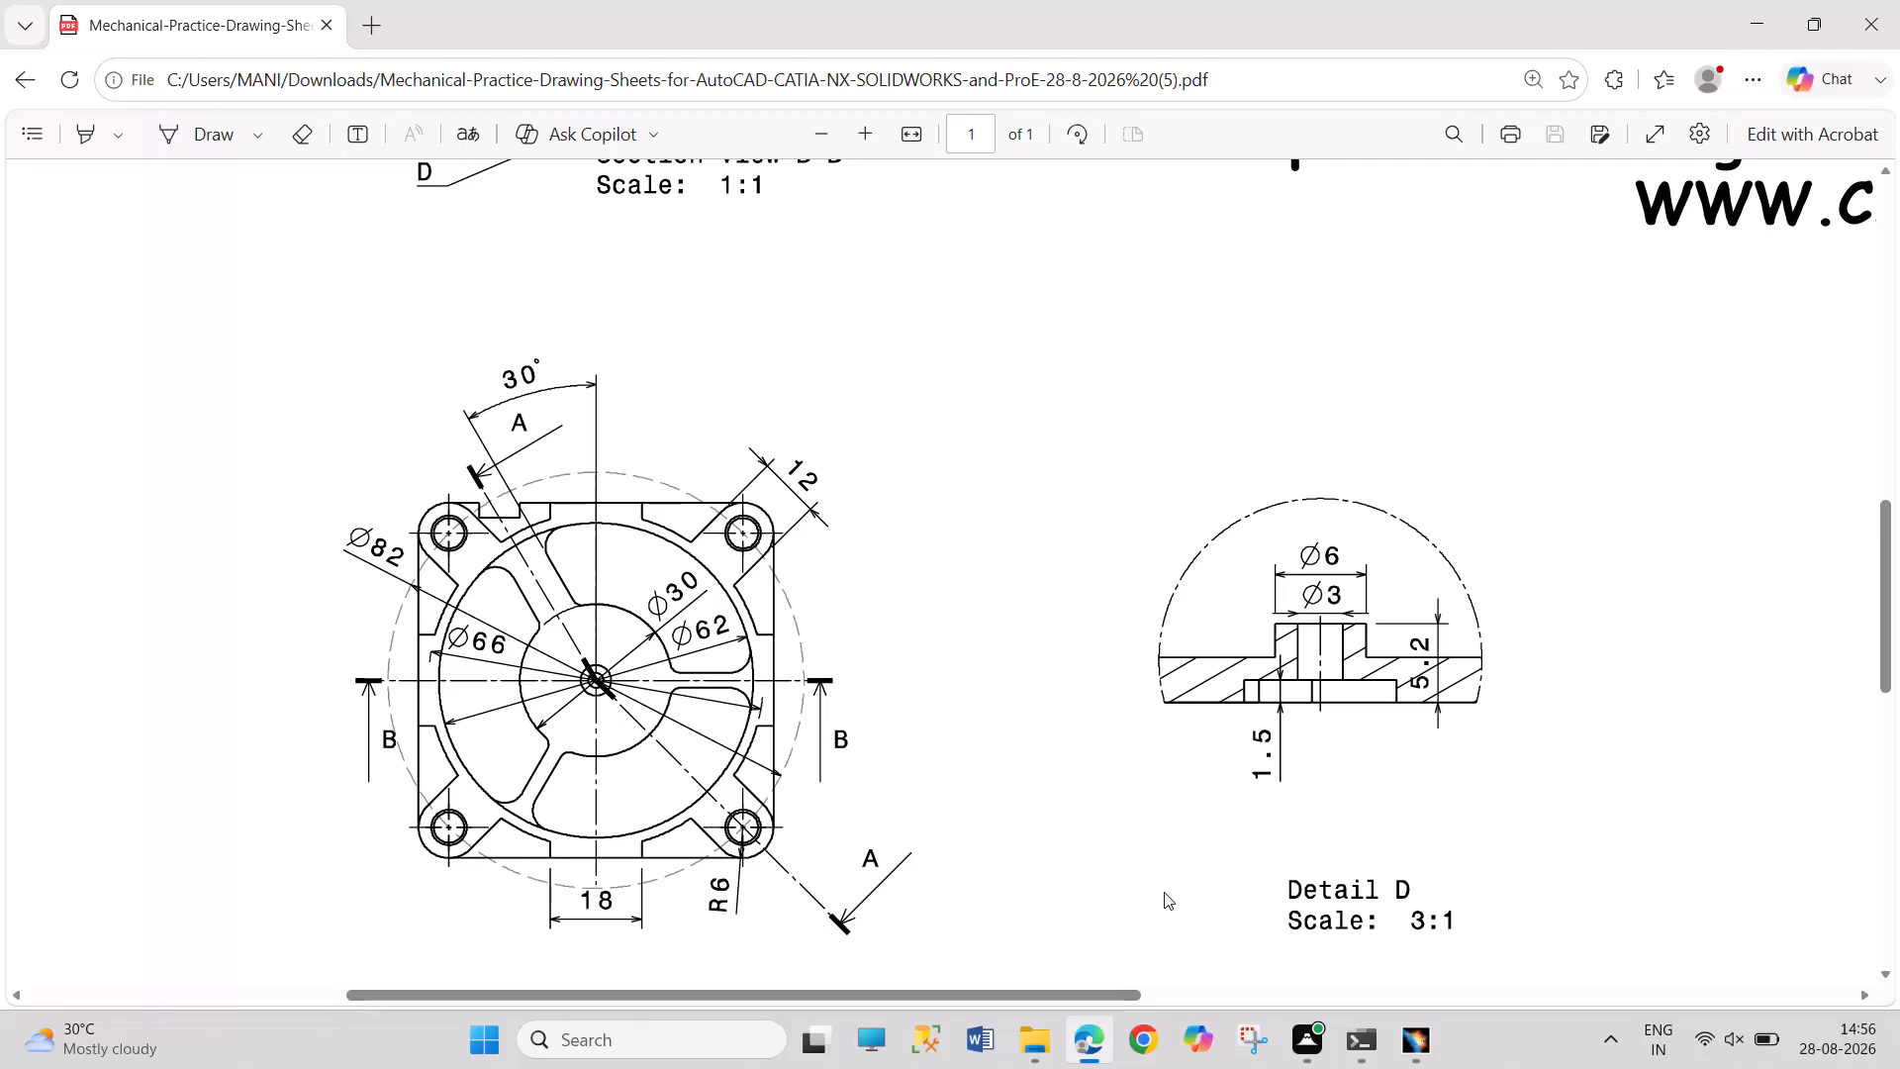
pyautogui.click(1433, 1037)
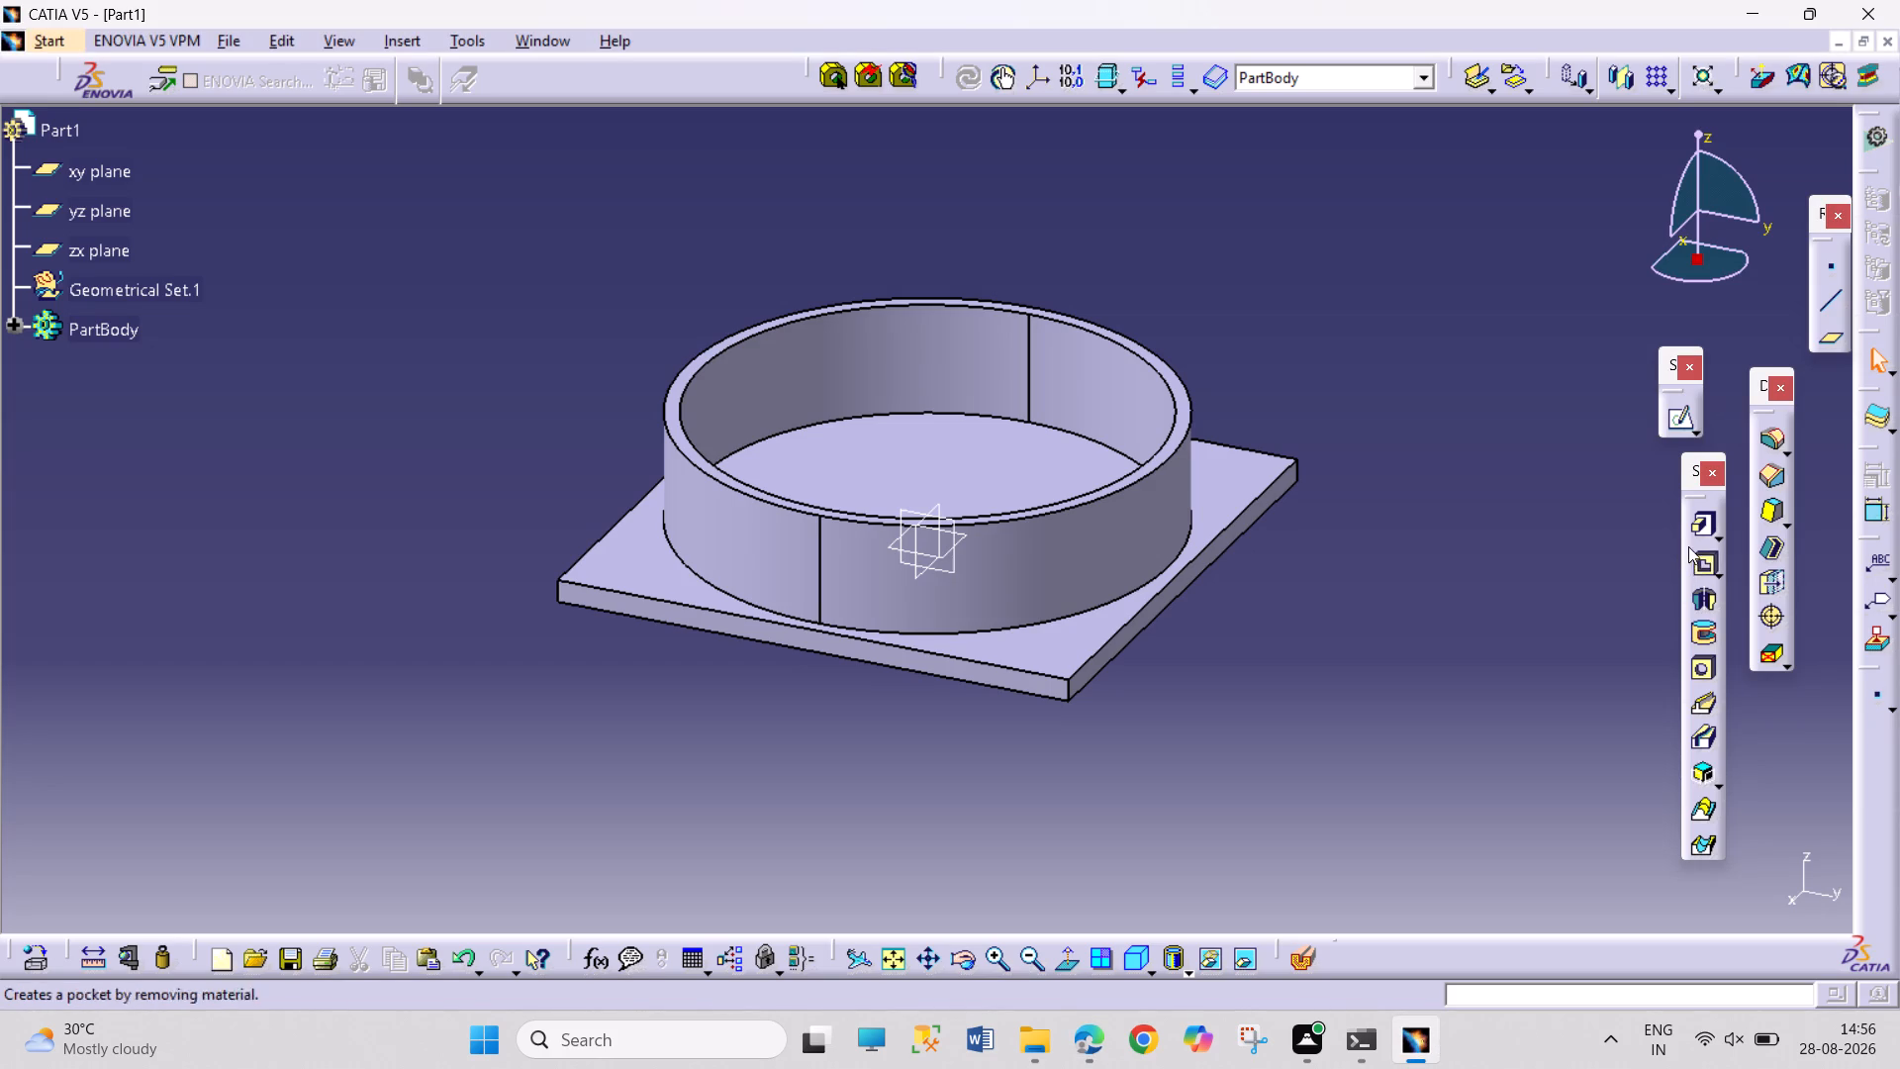
pyautogui.click(1769, 441)
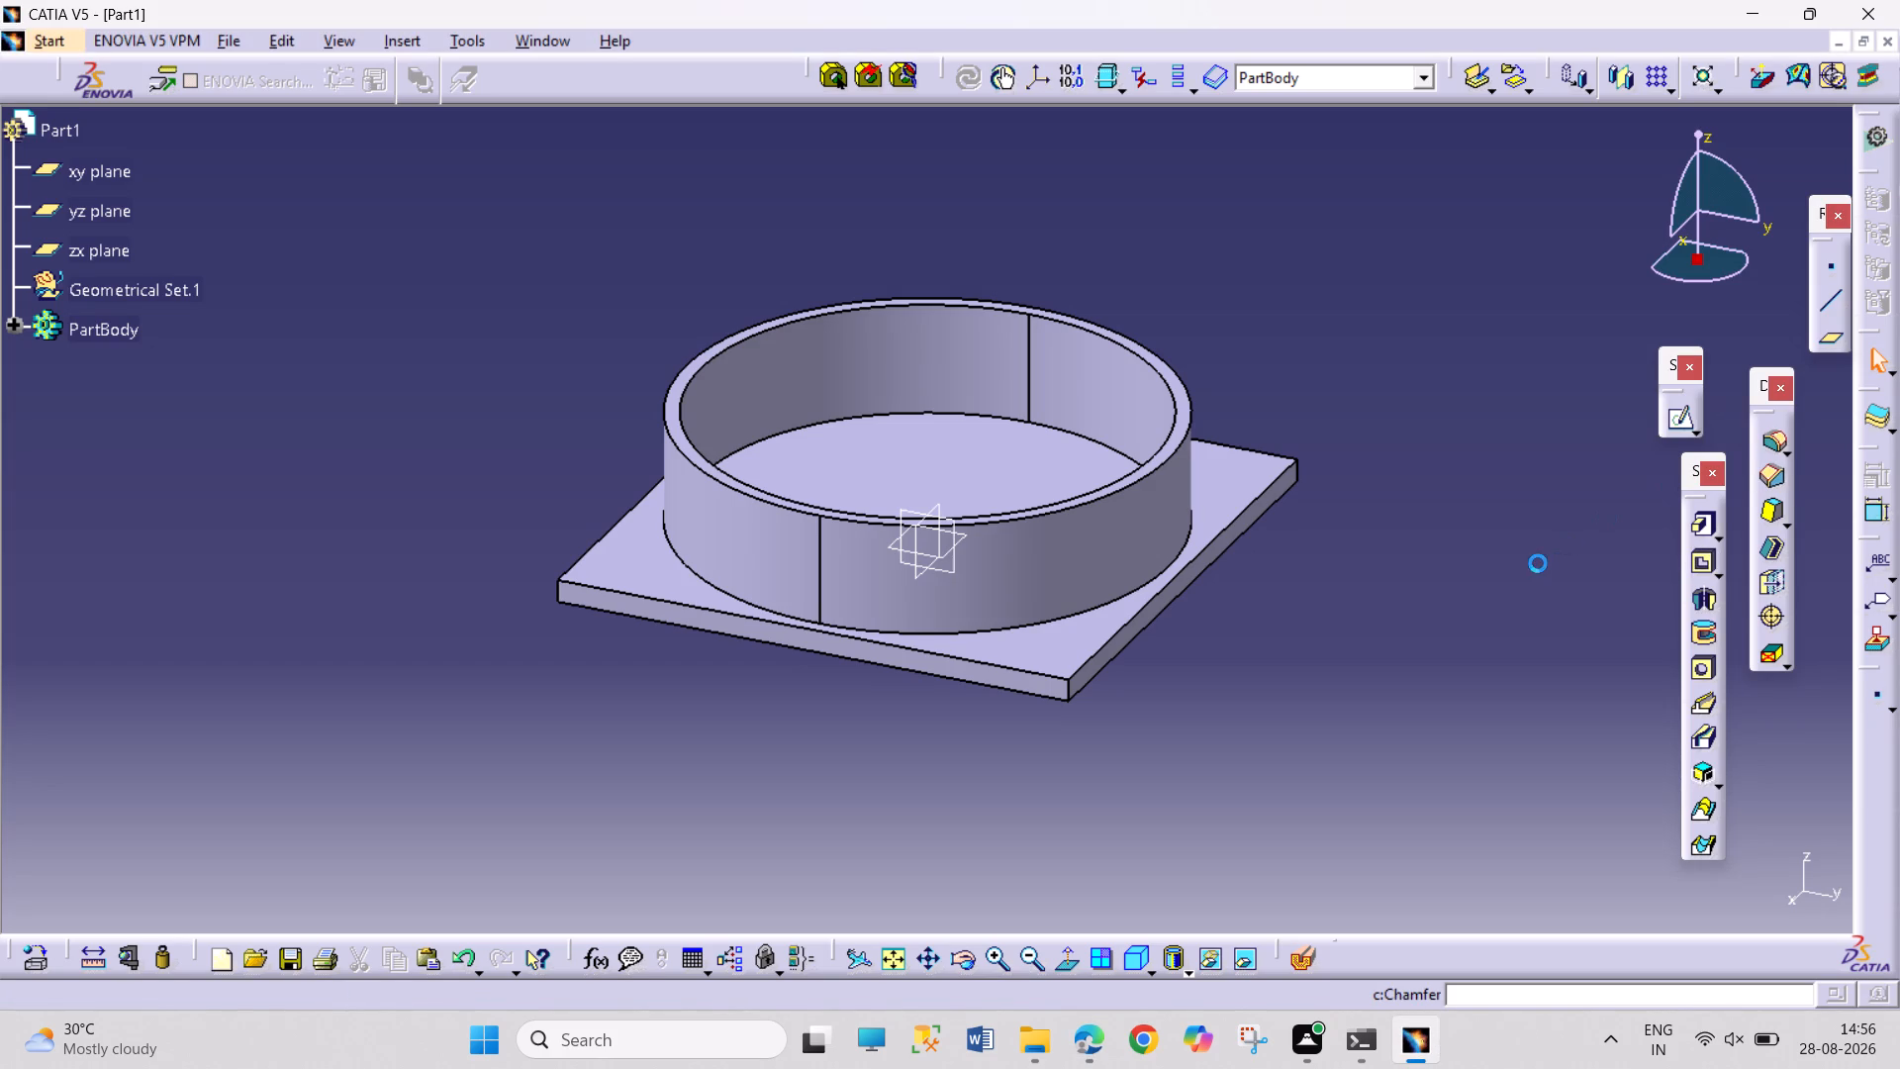
pyautogui.click(1067, 688)
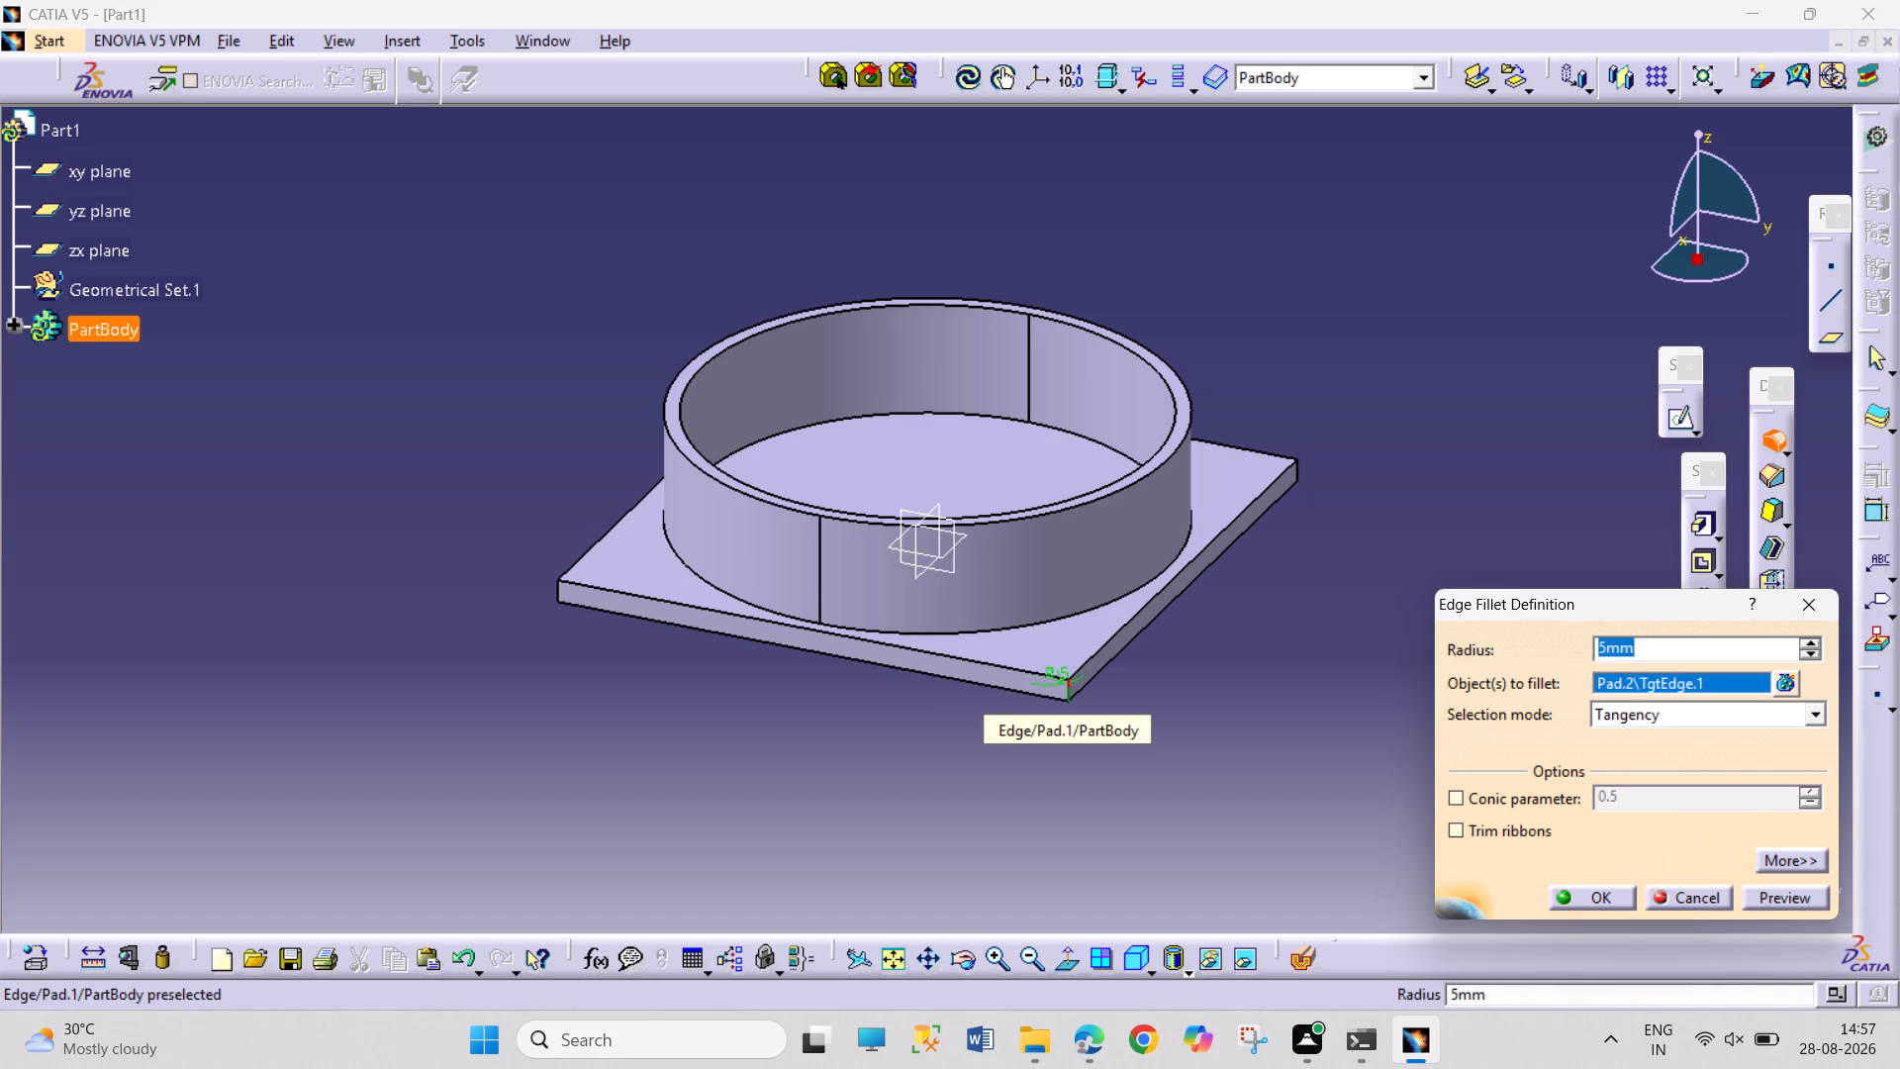
pyautogui.press('6')
pyautogui.press('Return')
pyautogui.click(1201, 704)
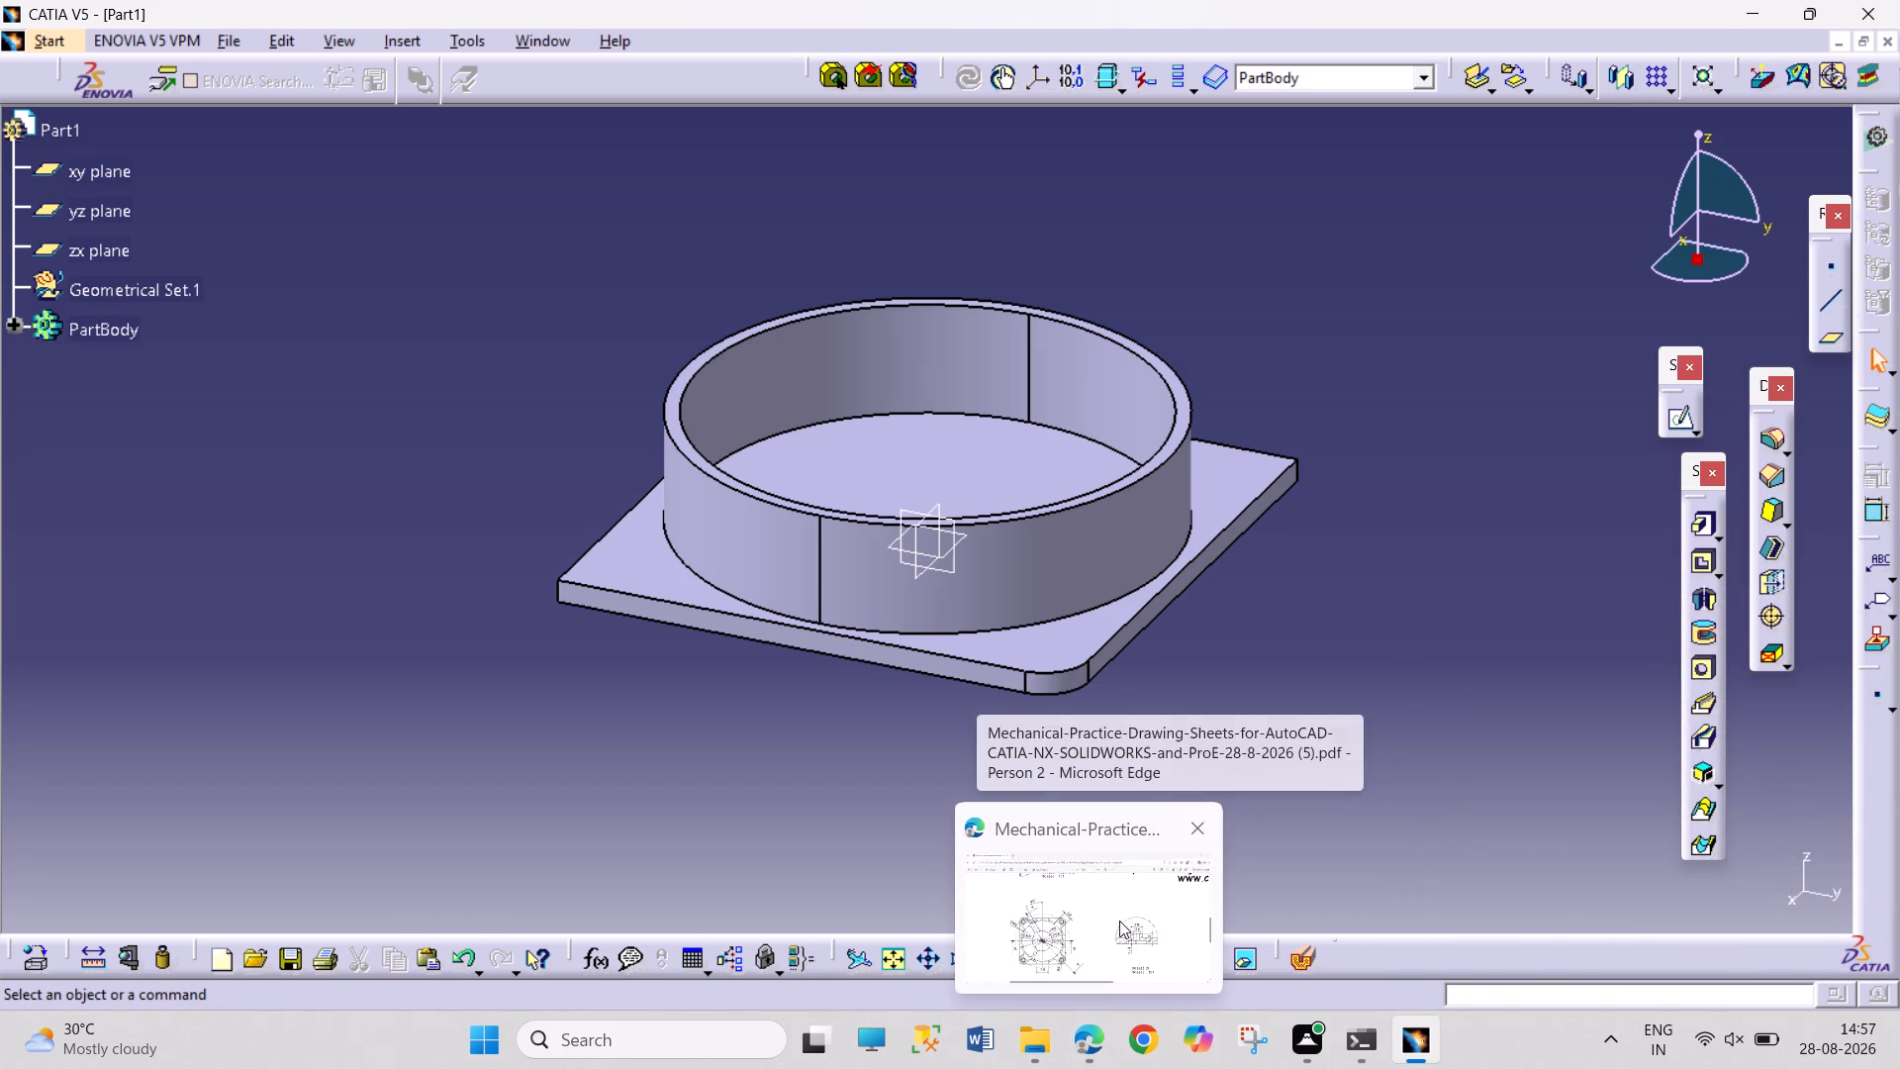
# After checking the isometric view in the PDF, fillet a second vertical corner edge of the square plate to 6 mm in CATIA.
pyautogui.click(1115, 928)
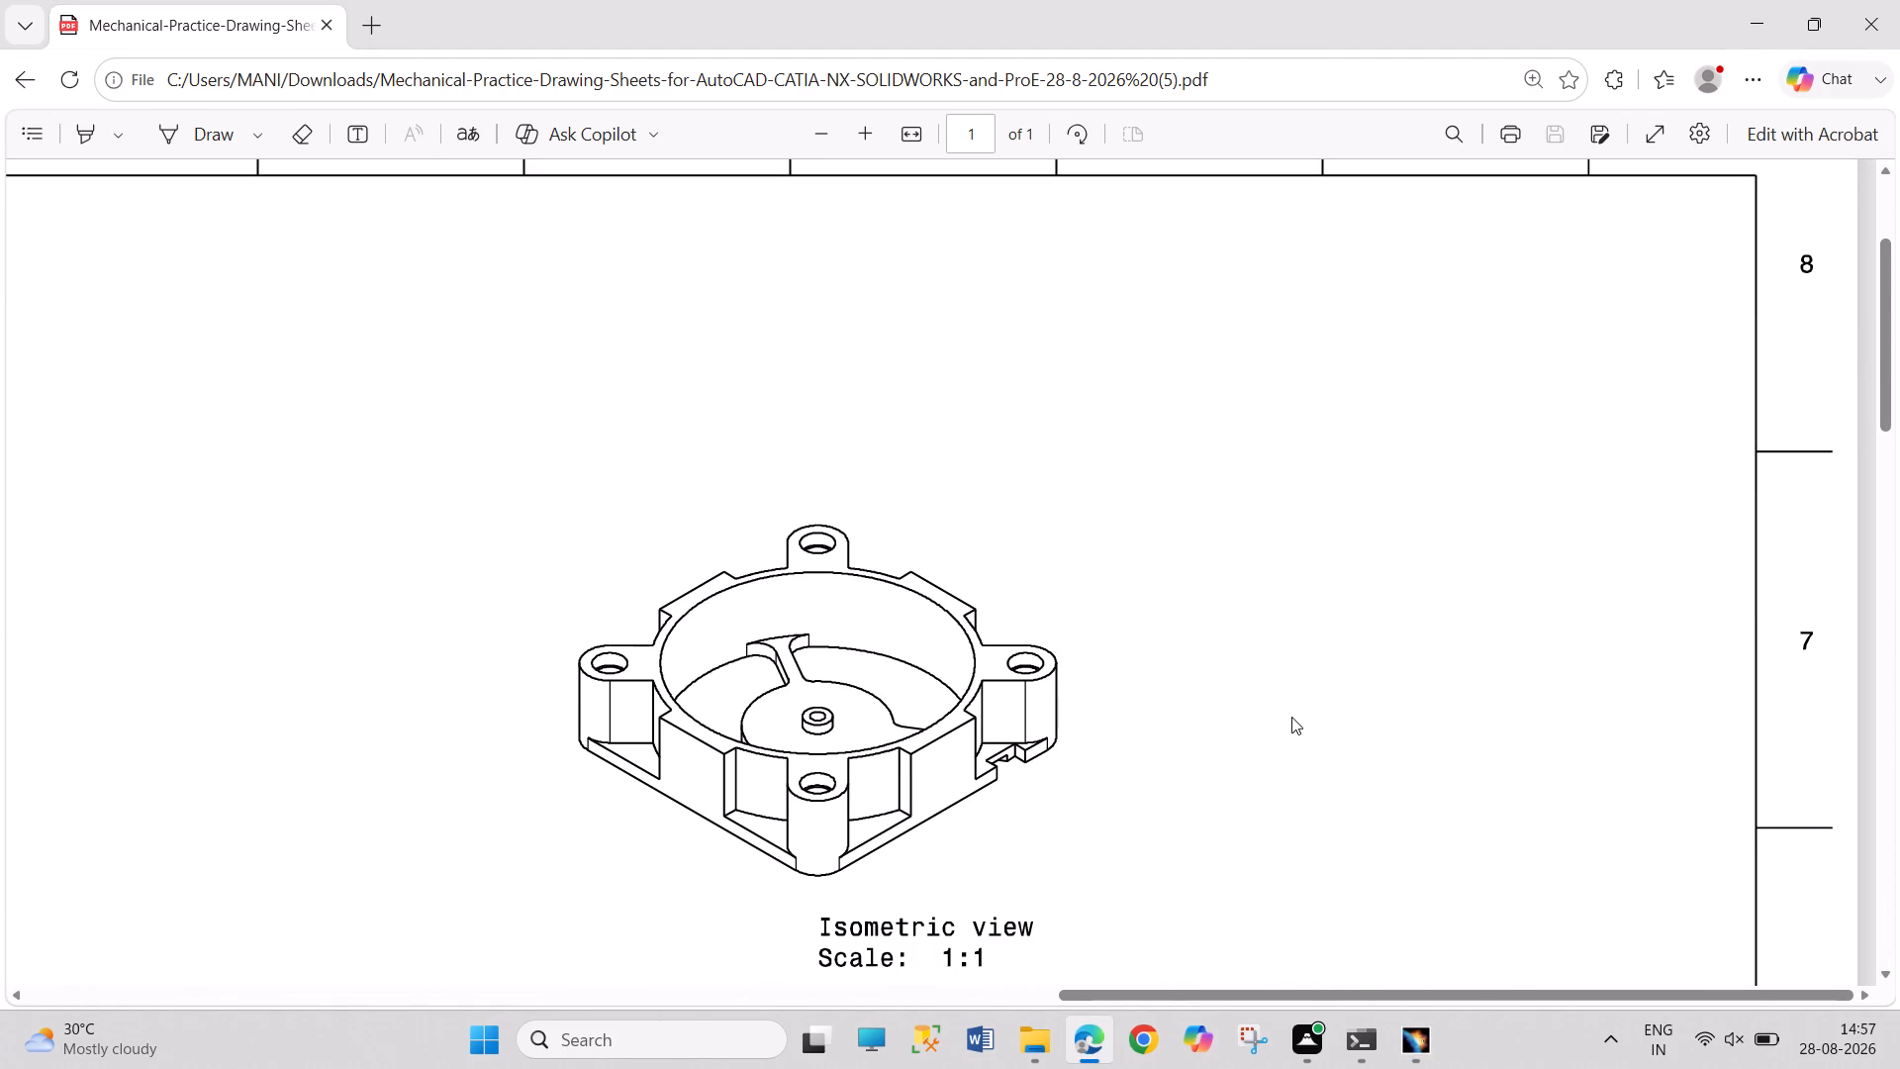
pyautogui.click(1426, 1035)
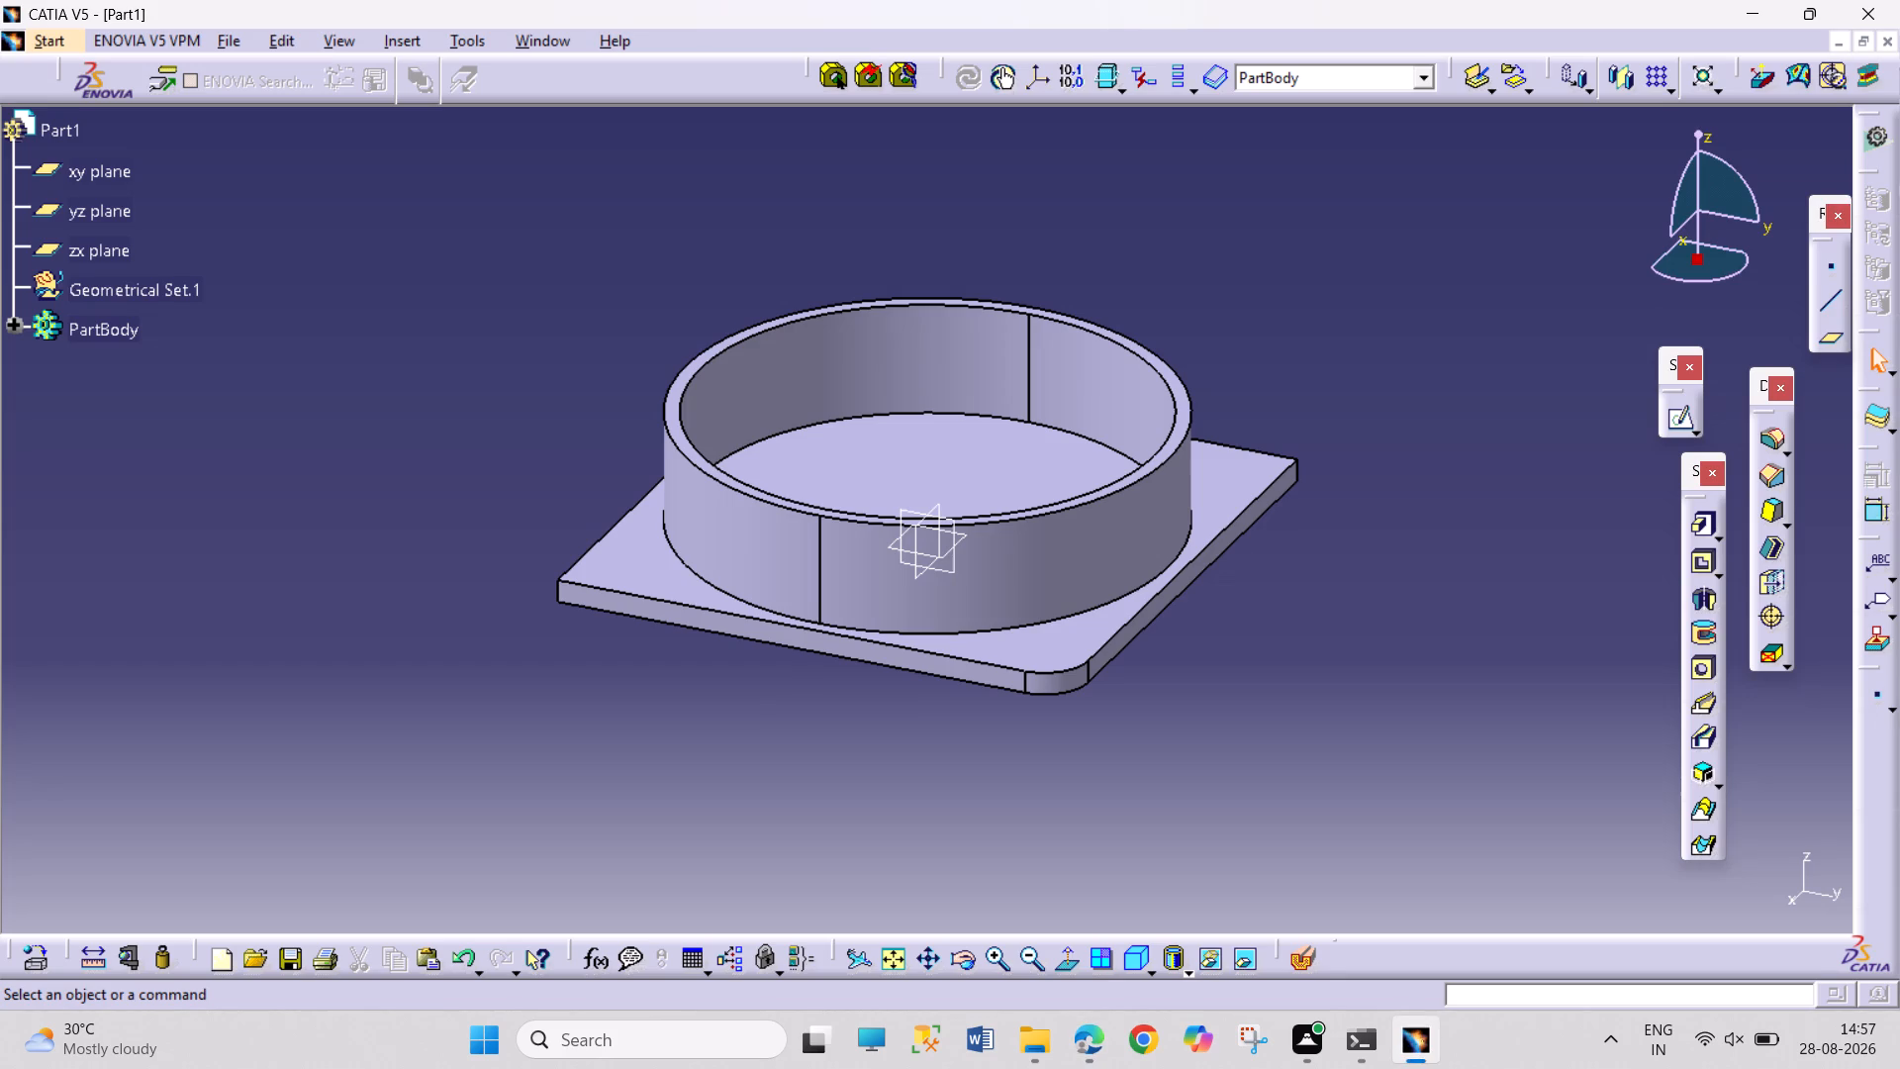
pyautogui.click(969, 955)
pyautogui.moveTo(1301, 702); pyautogui.dragTo(1208, 480)
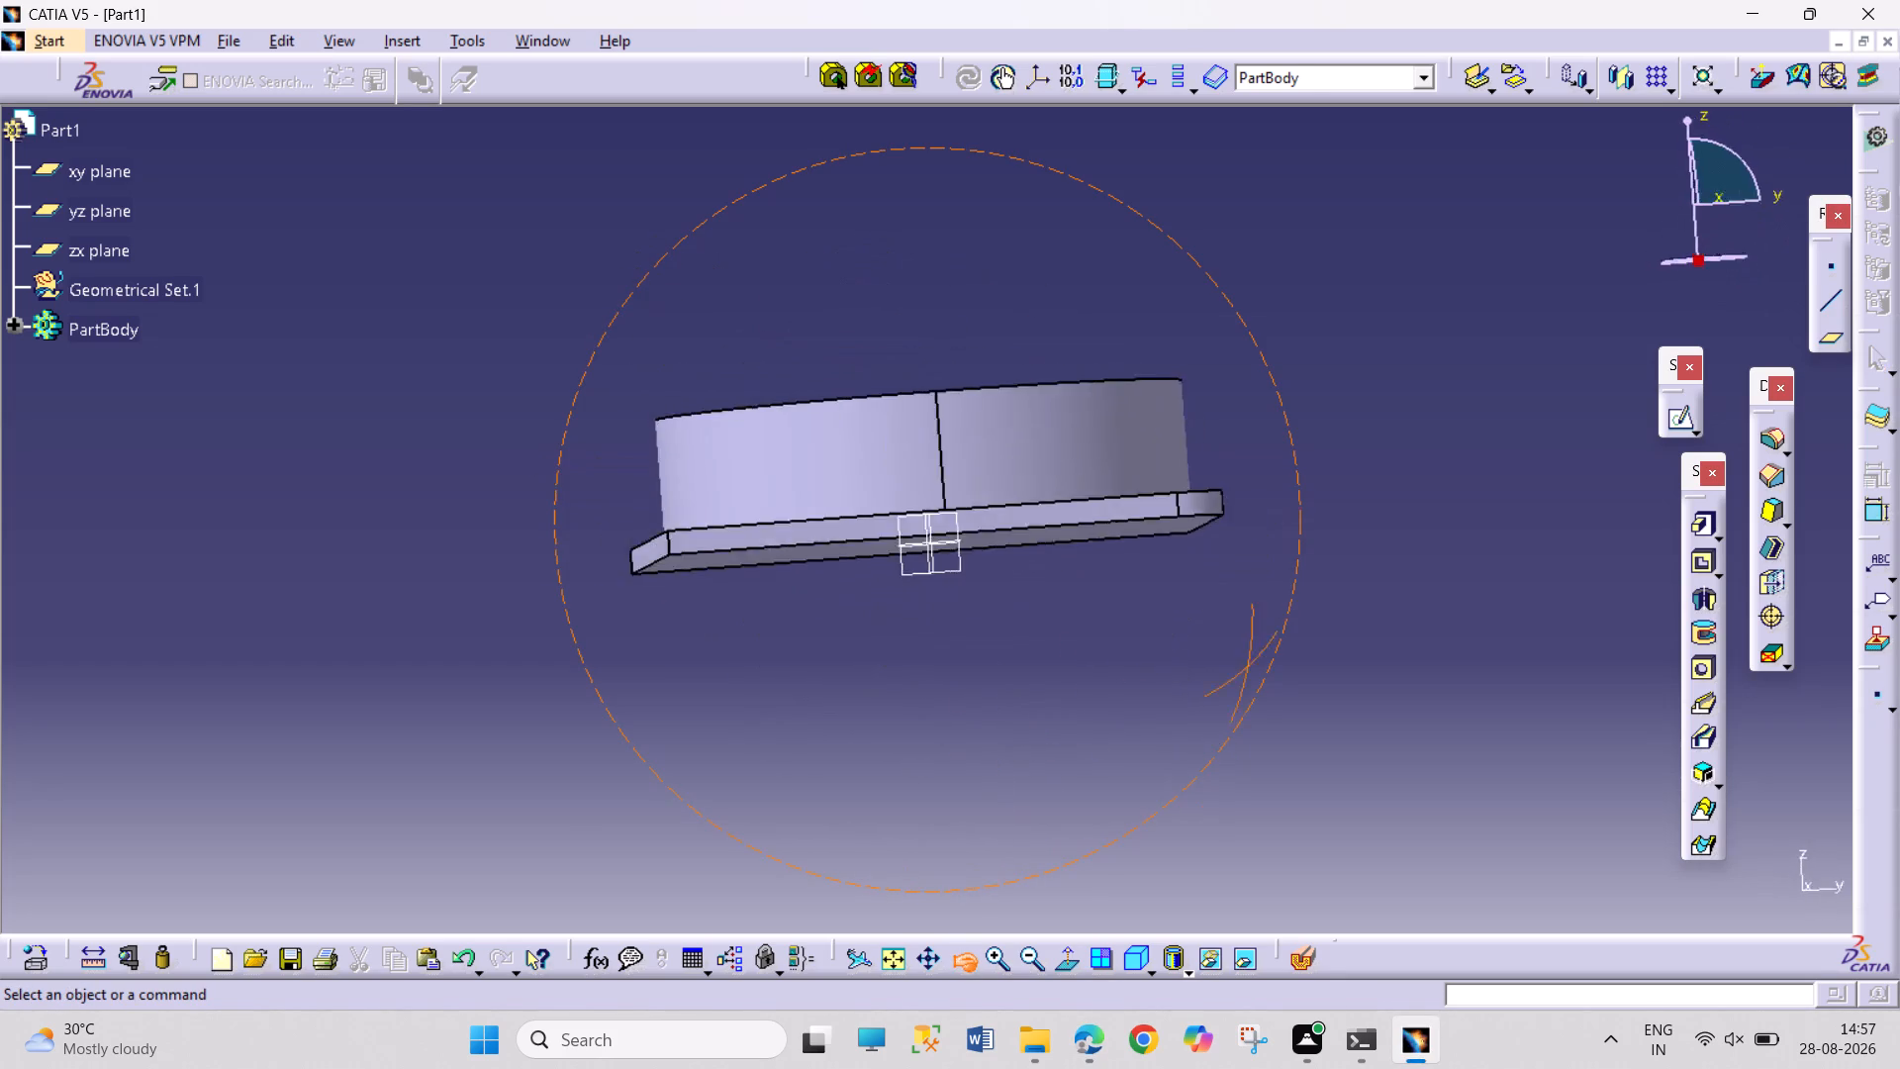
pyautogui.moveTo(1208, 480); pyautogui.dragTo(569, 511)
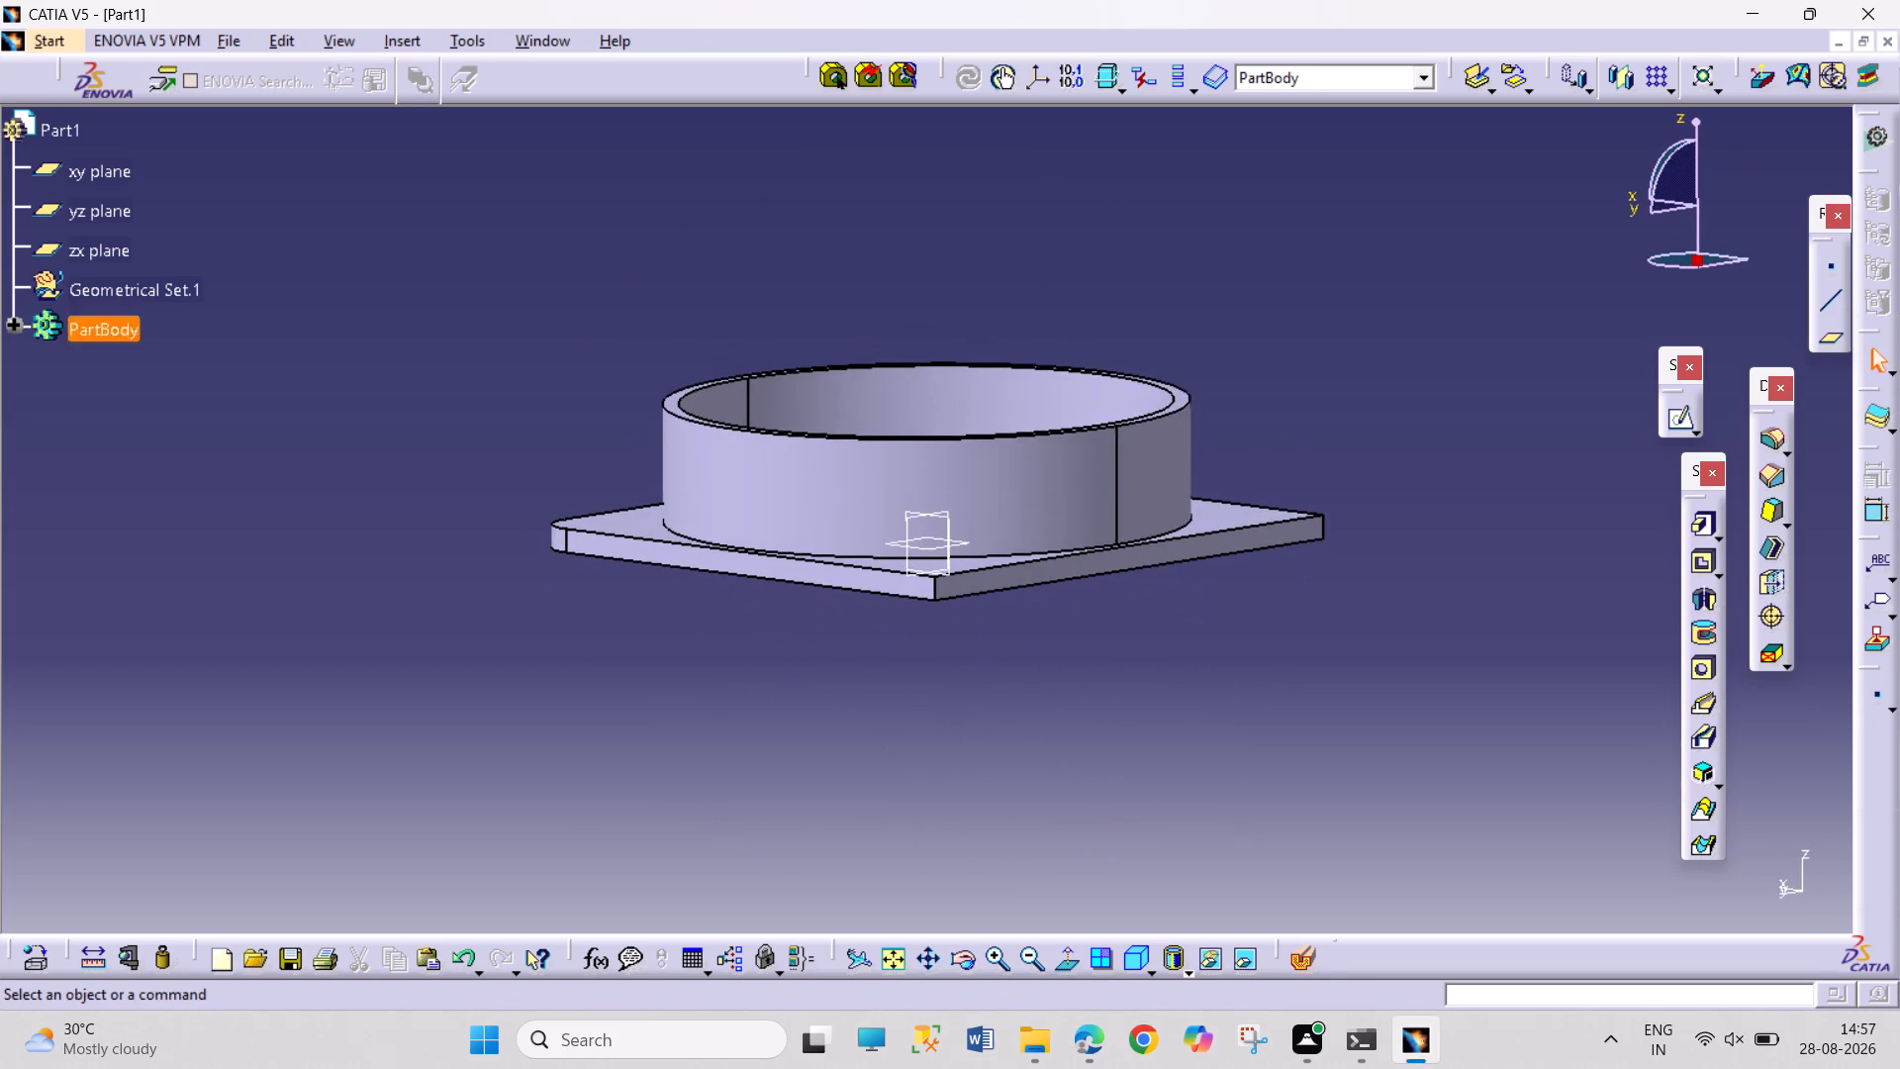
pyautogui.doubleClick(1758, 440)
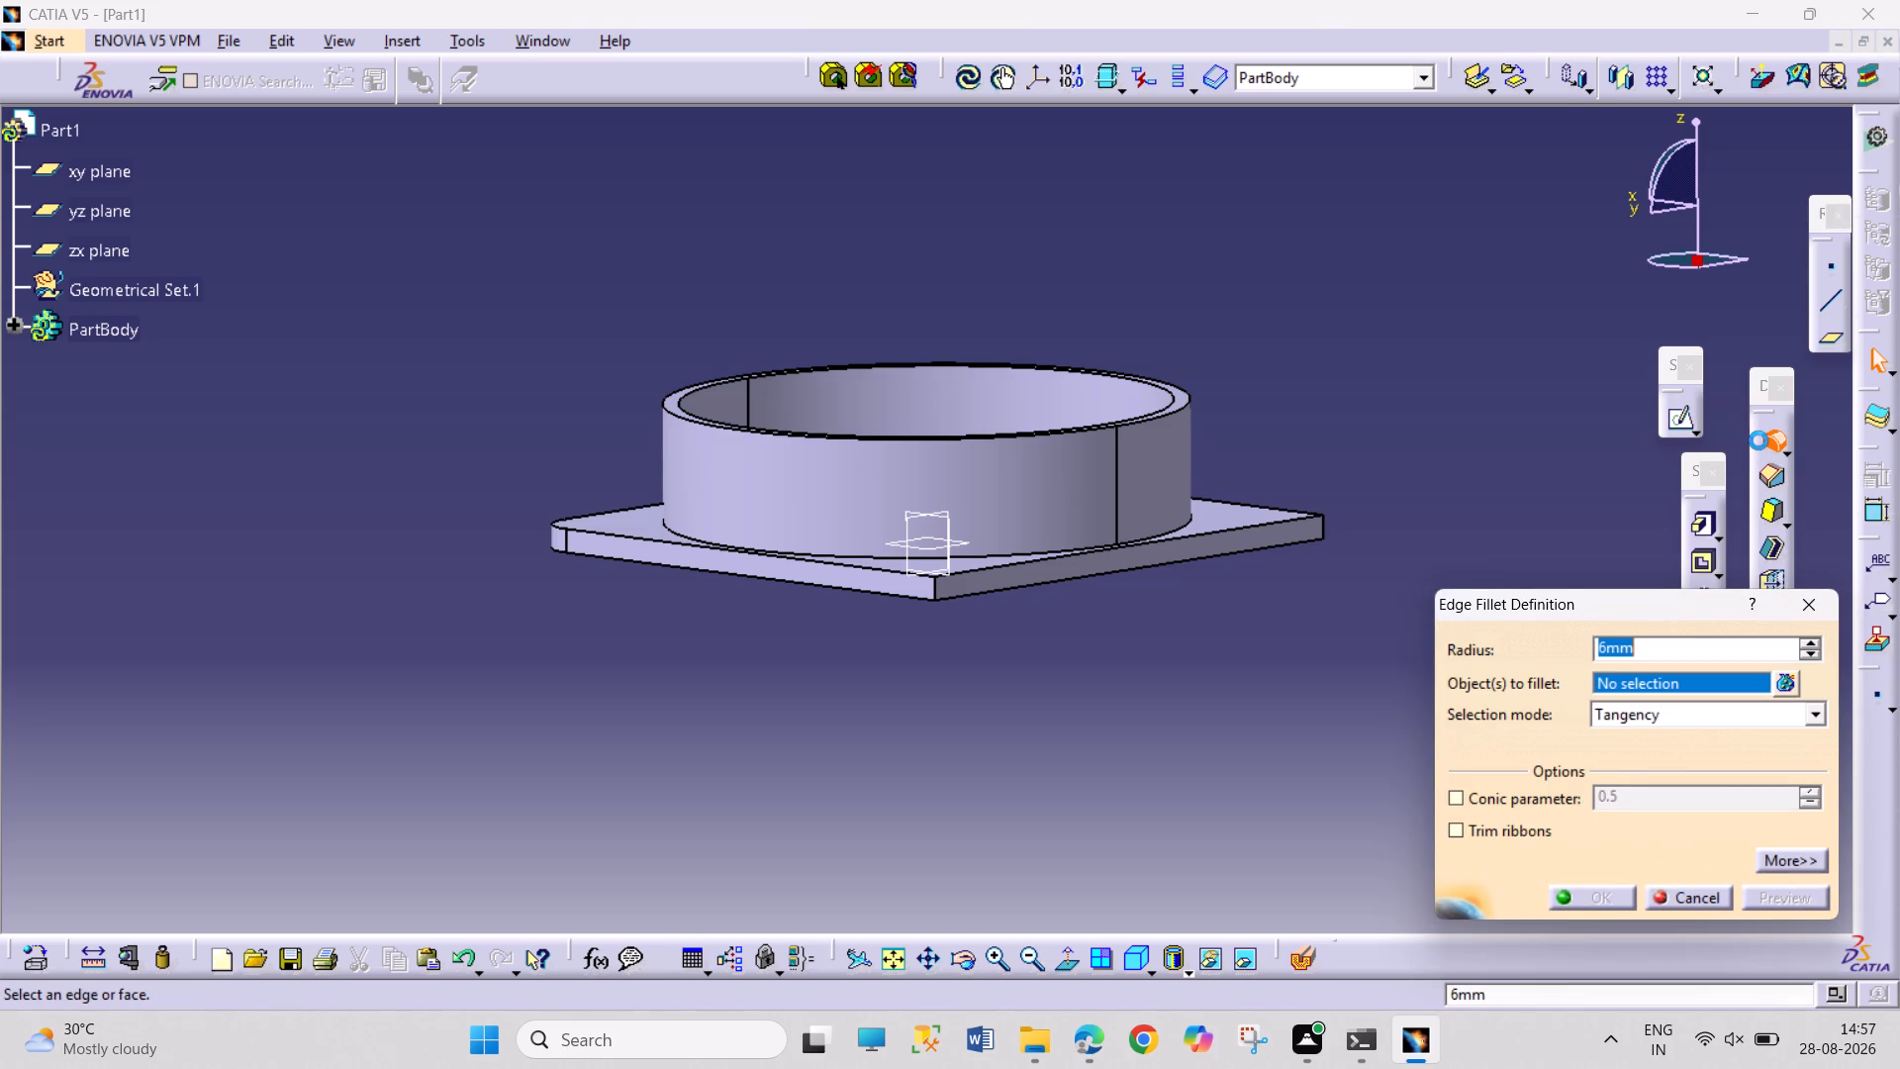
pyautogui.click(932, 591)
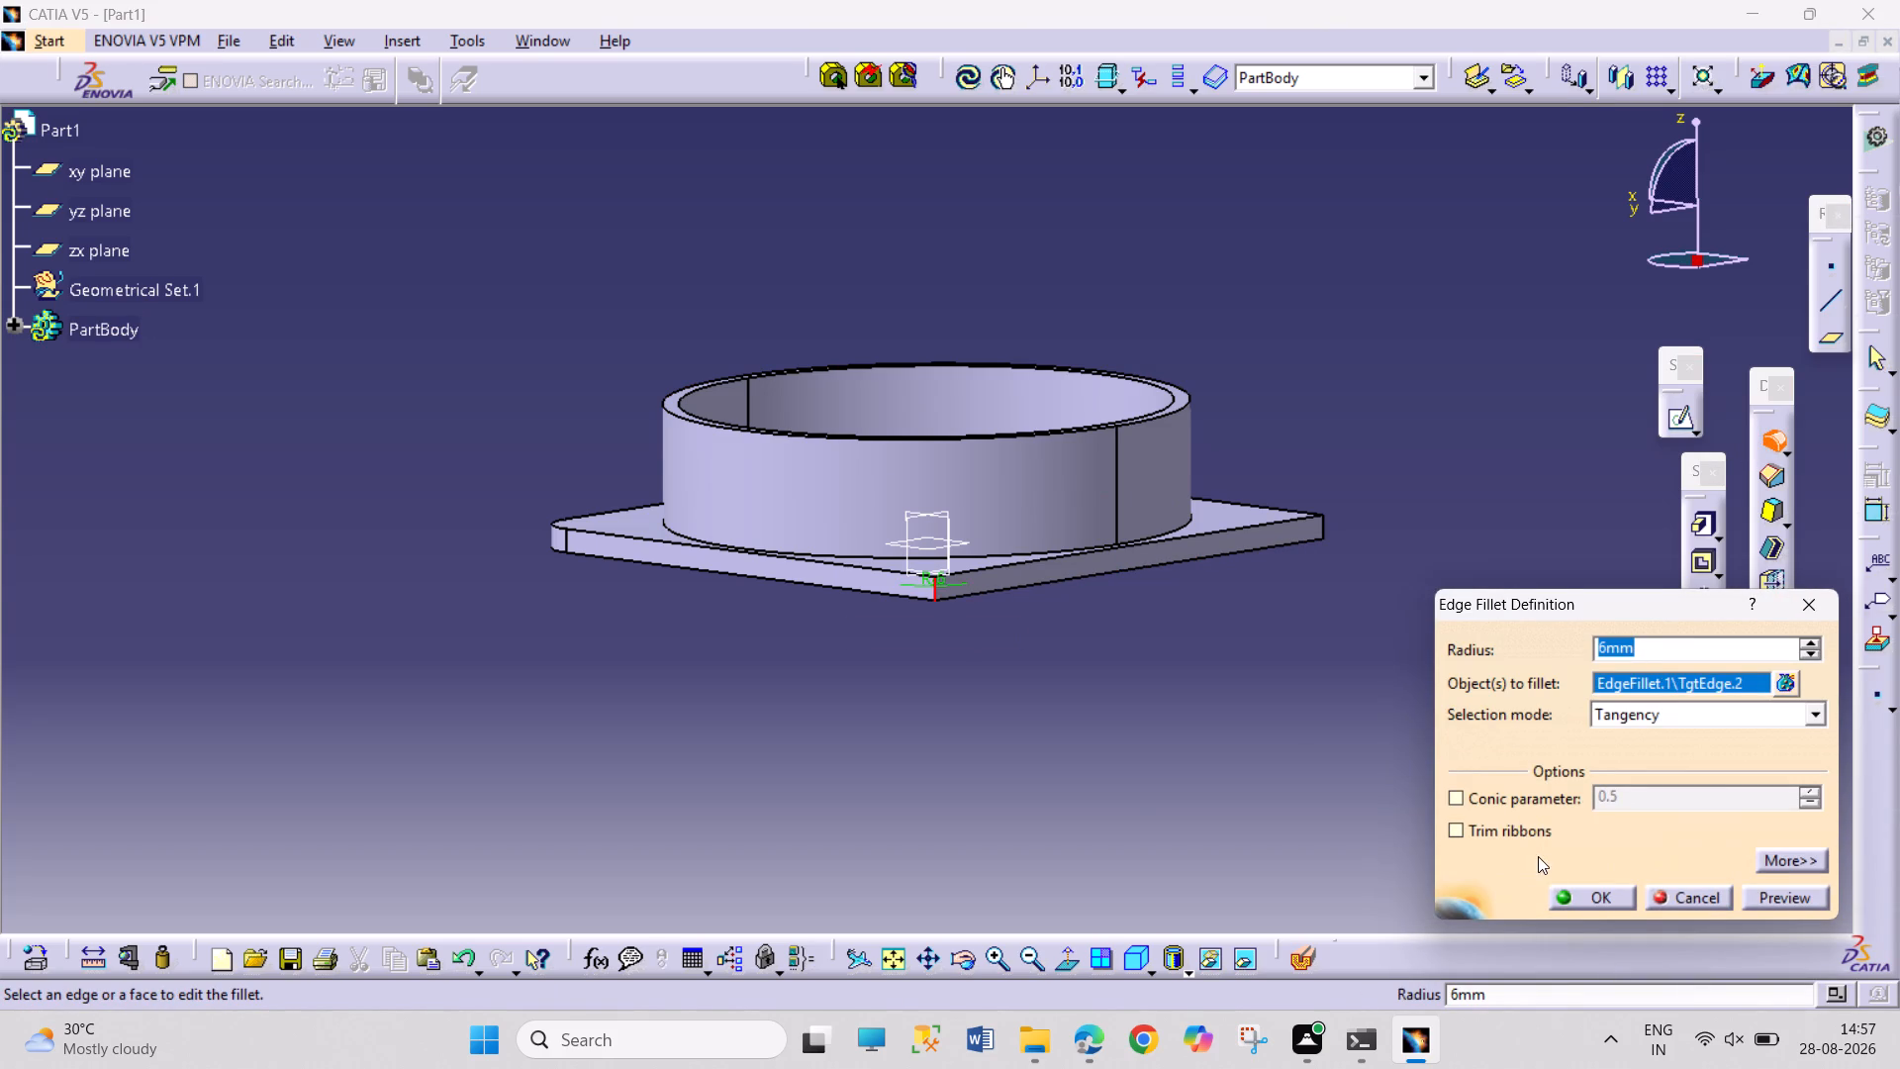
pyautogui.click(1571, 891)
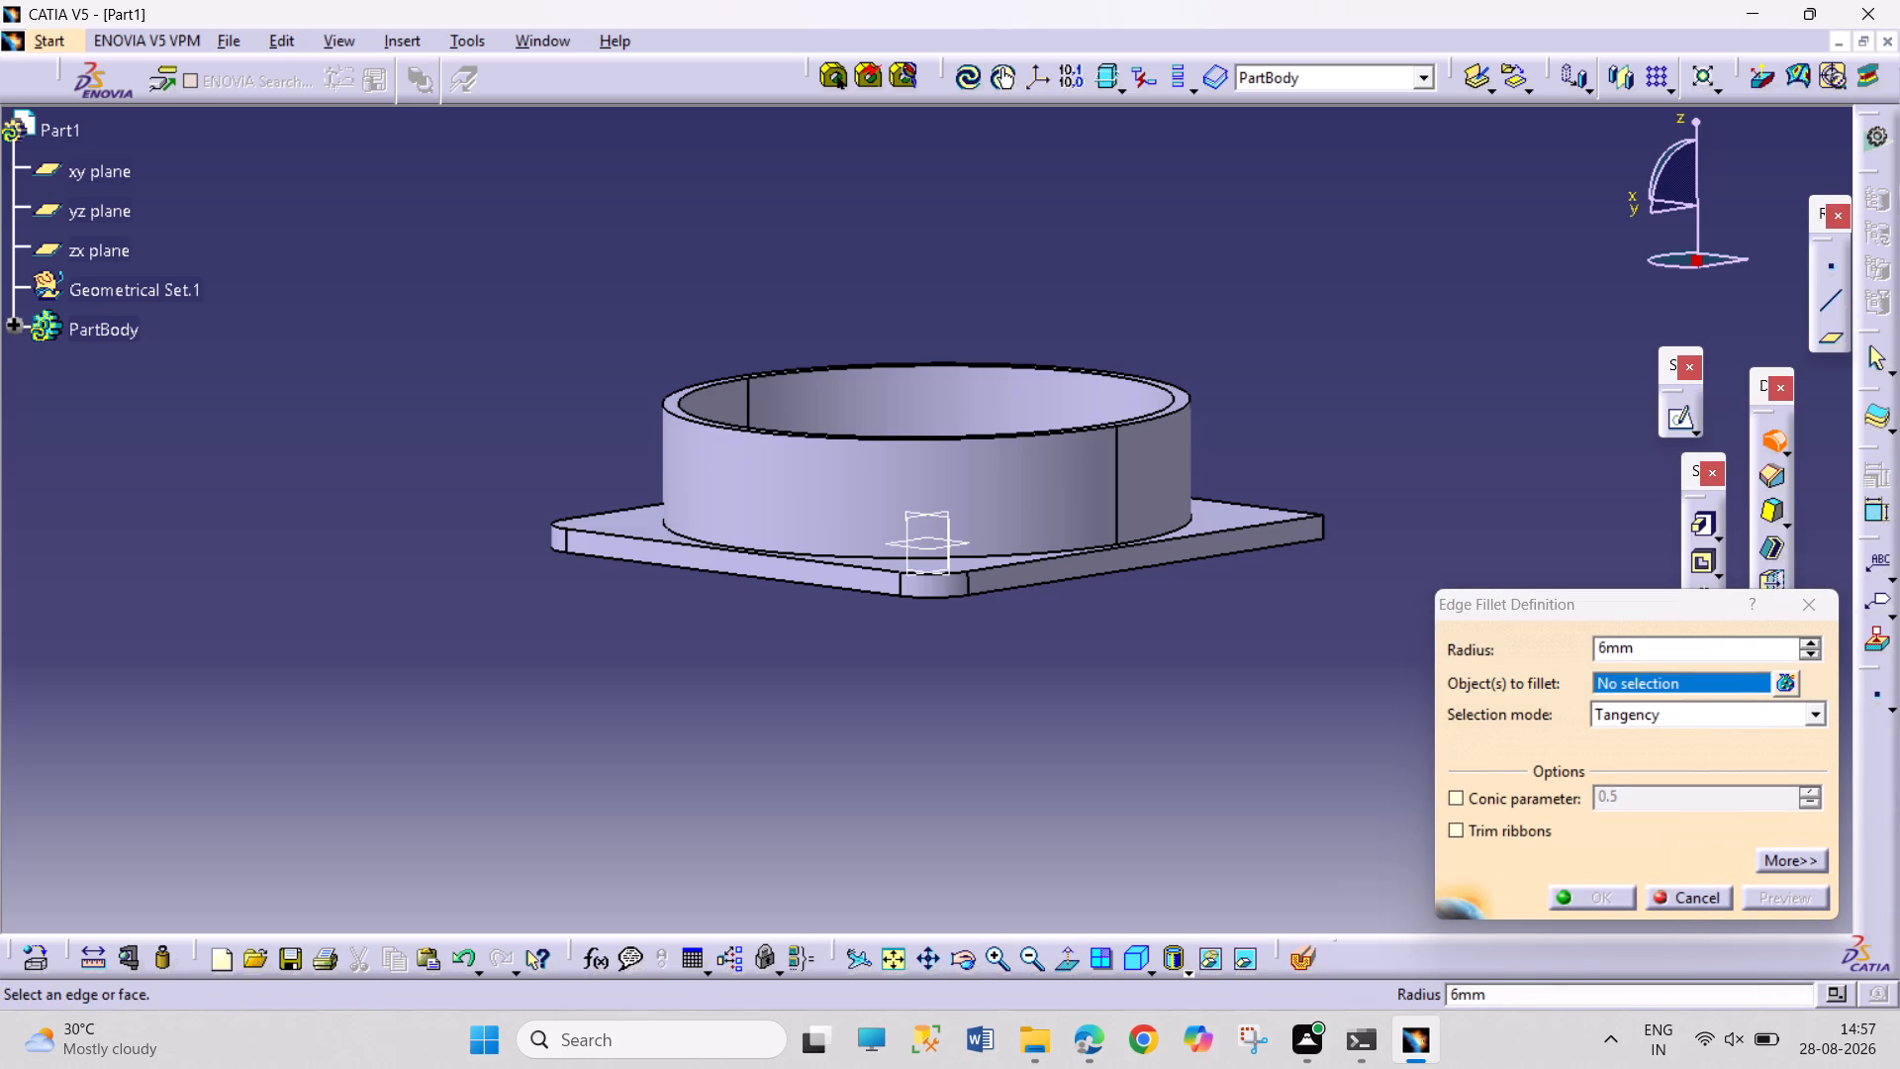
pyautogui.click(1688, 903)
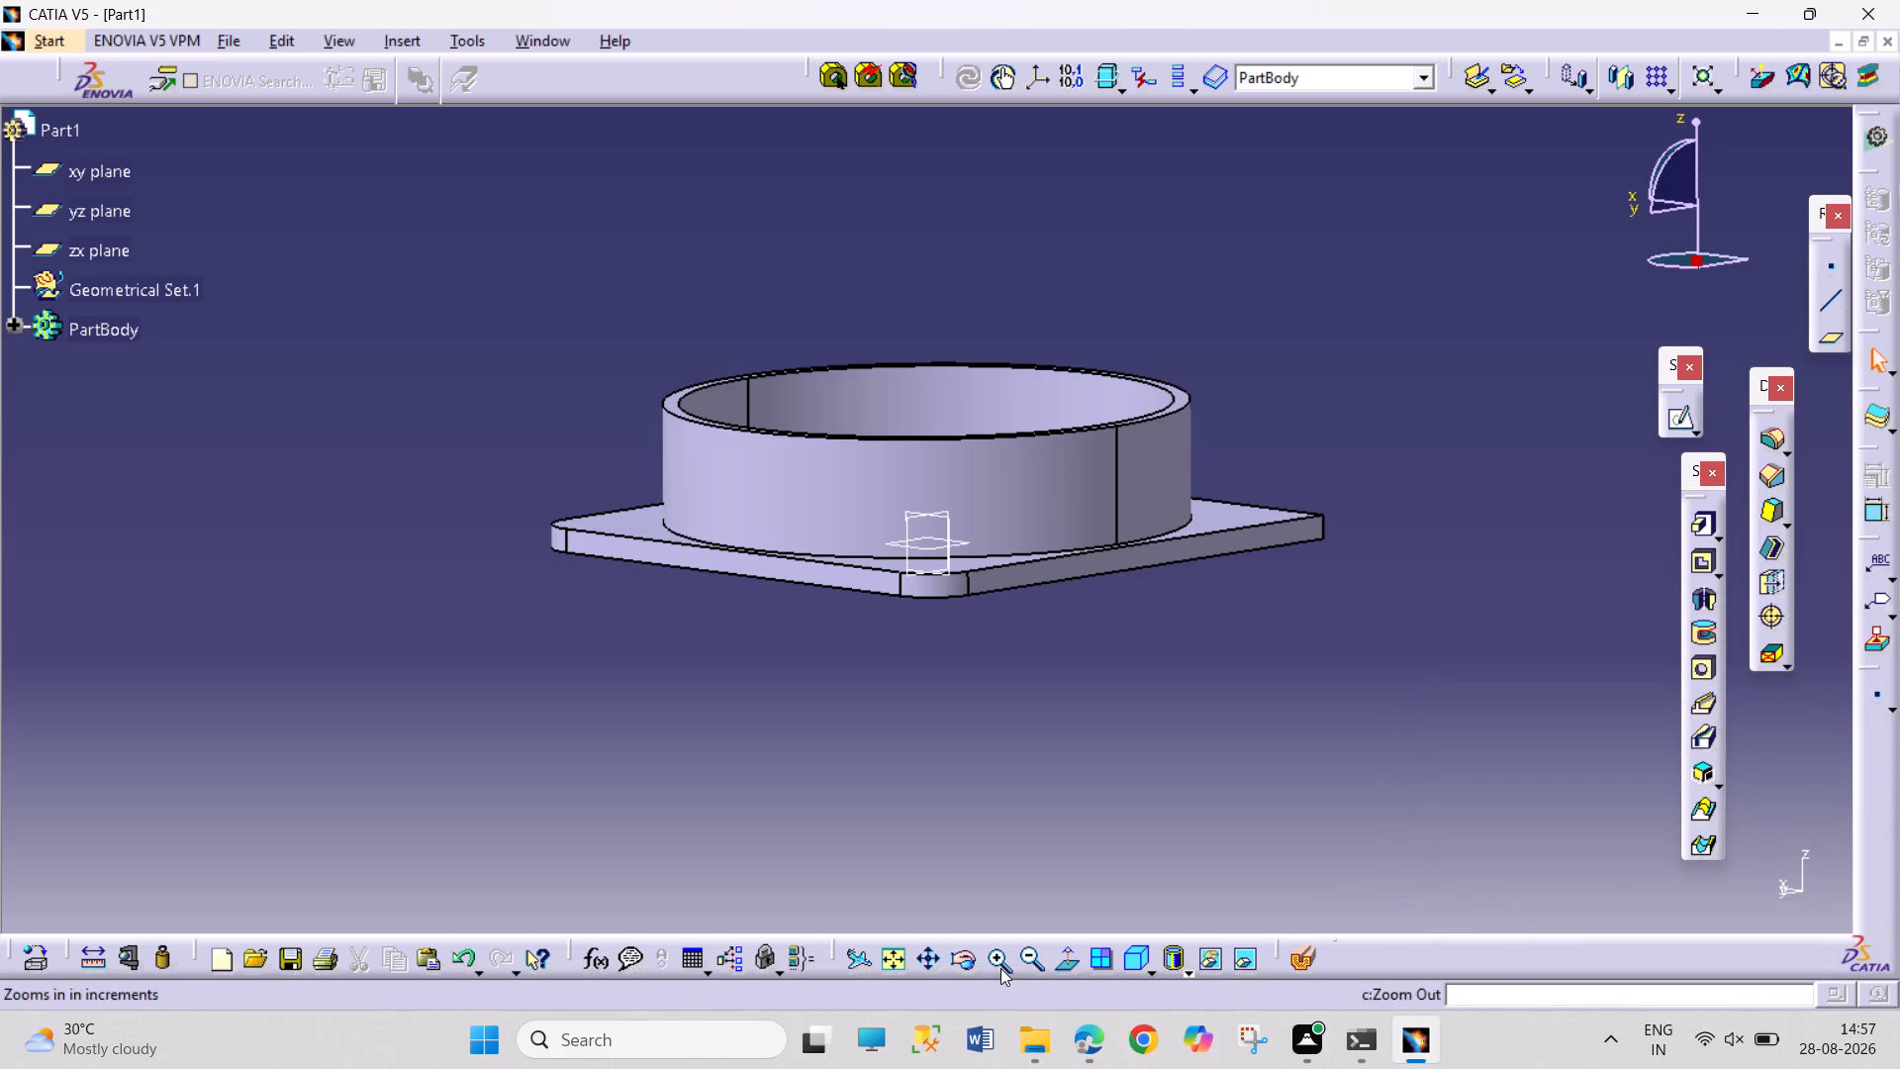
# Fillet a third vertical corner edge of the square plate with a 6 mm radius.
pyautogui.click(968, 965)
pyautogui.moveTo(1268, 681); pyautogui.dragTo(1227, 689)
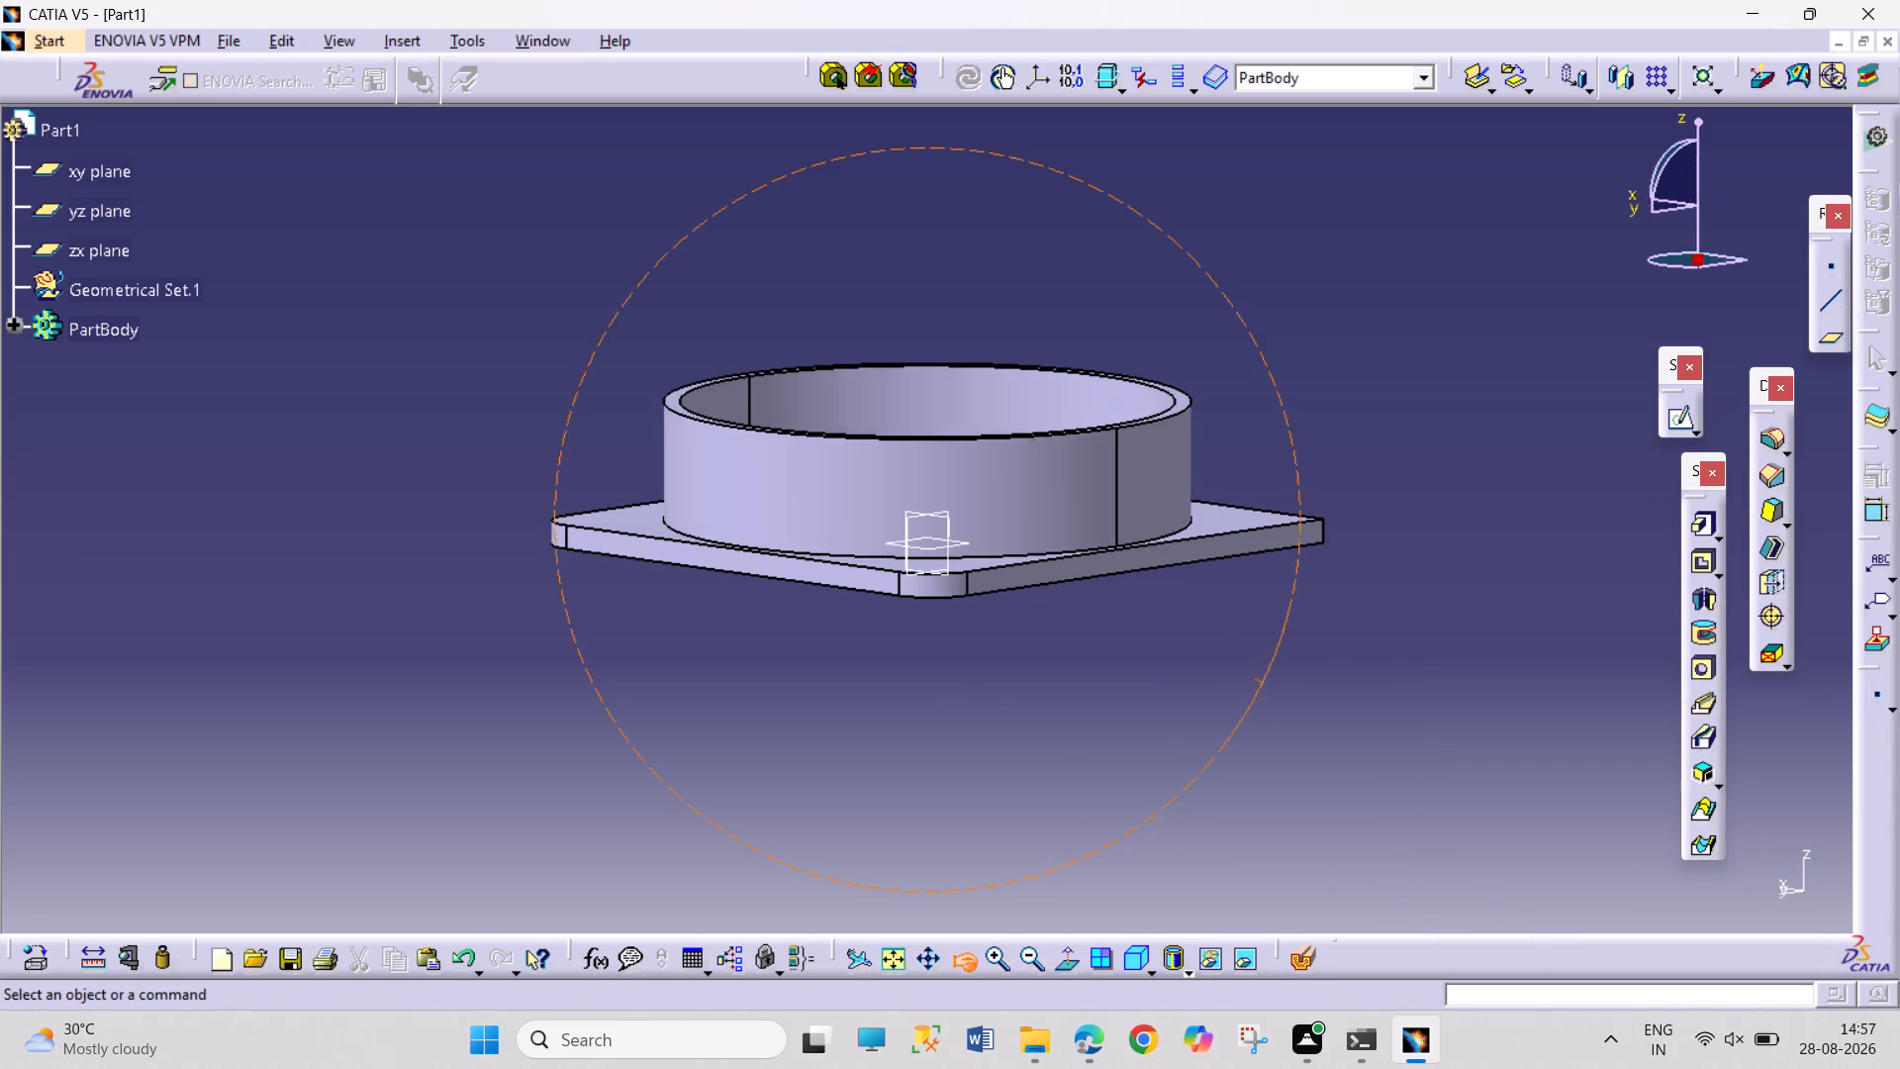
pyautogui.moveTo(1227, 689); pyautogui.dragTo(997, 699)
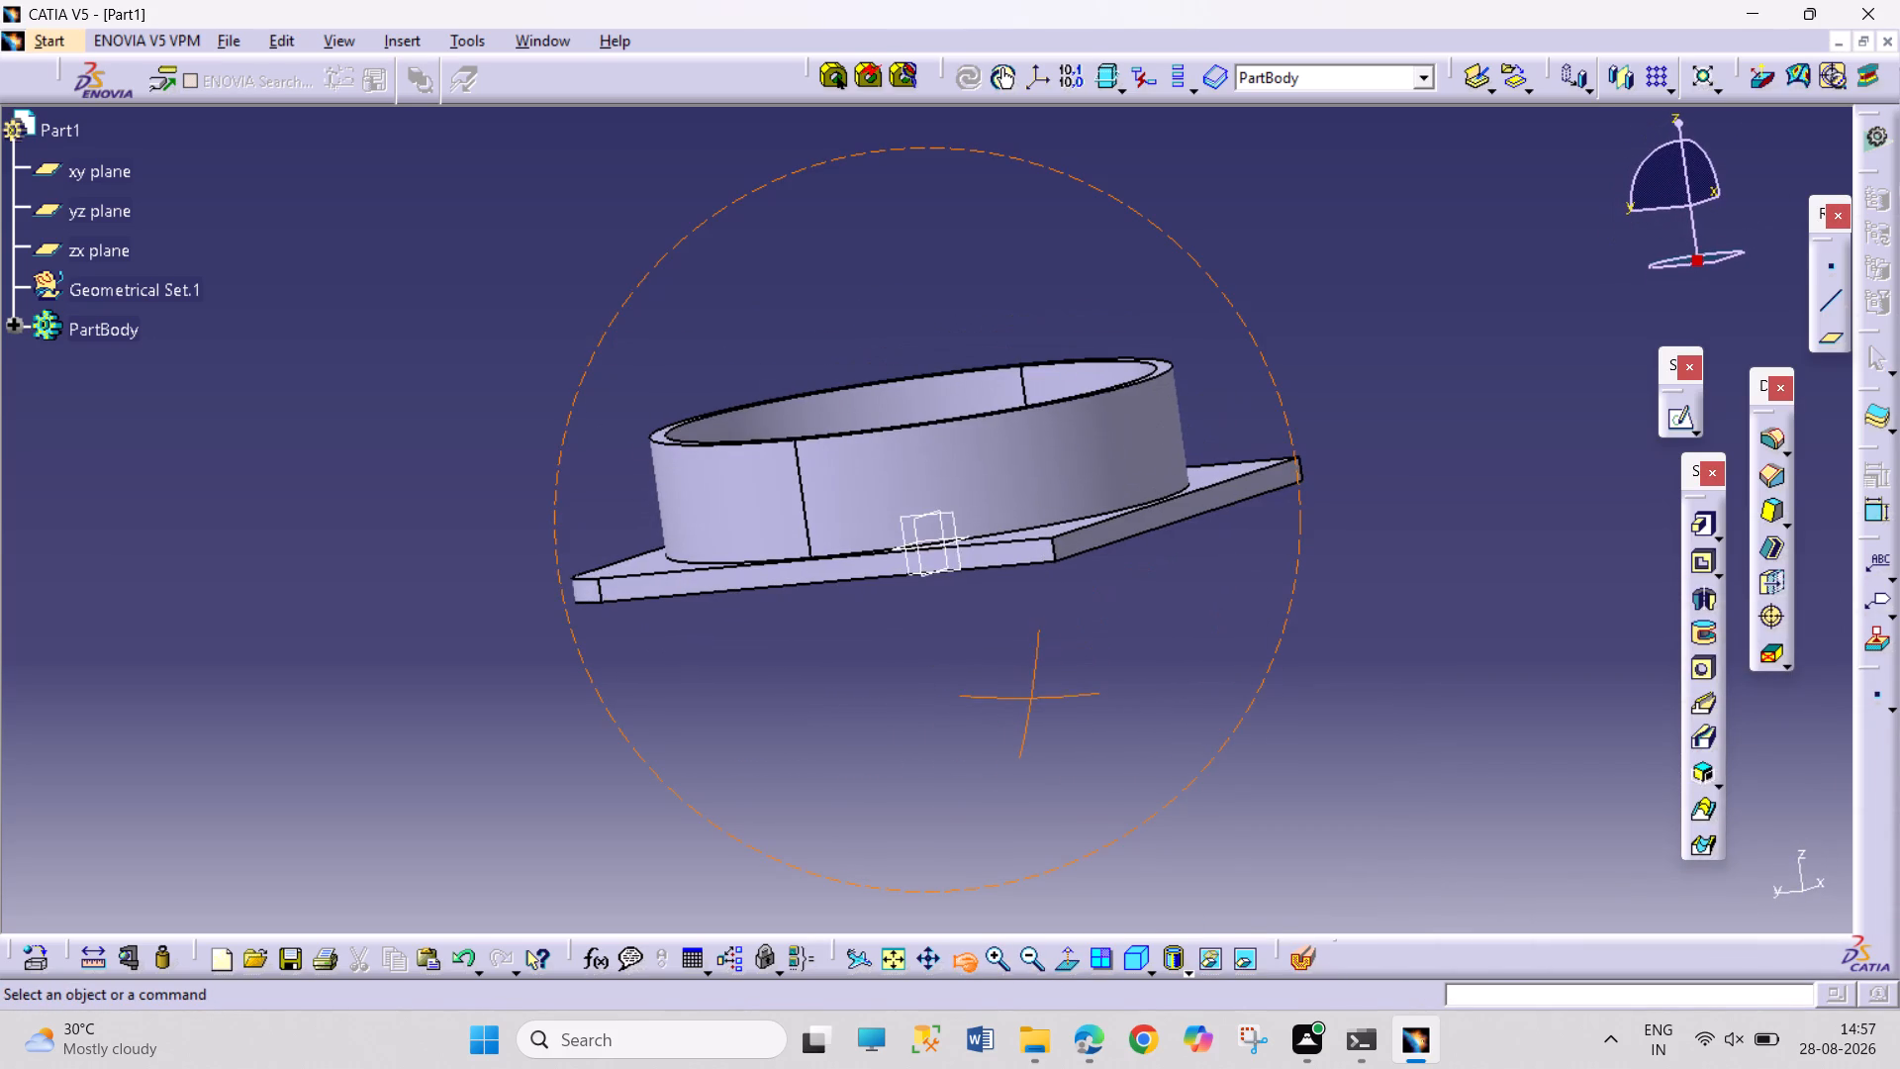
pyautogui.click(1774, 437)
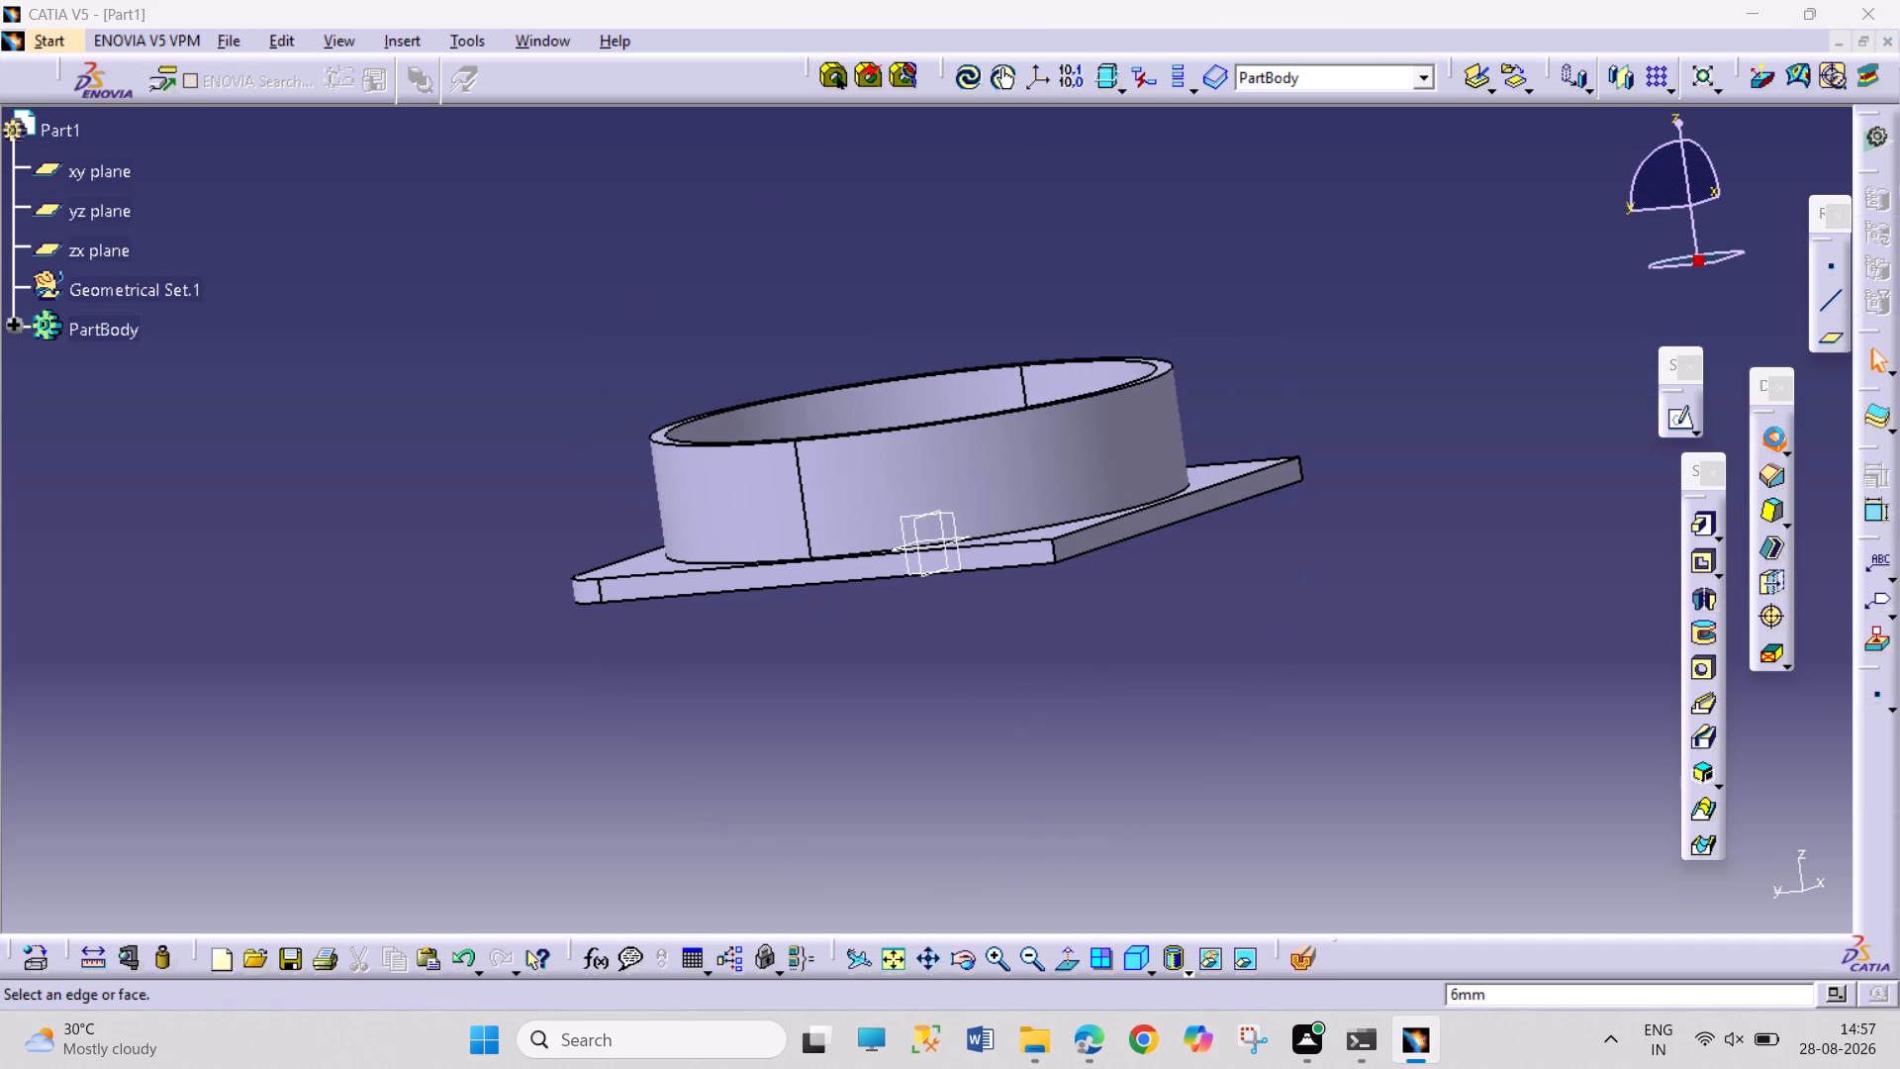
pyautogui.click(1052, 551)
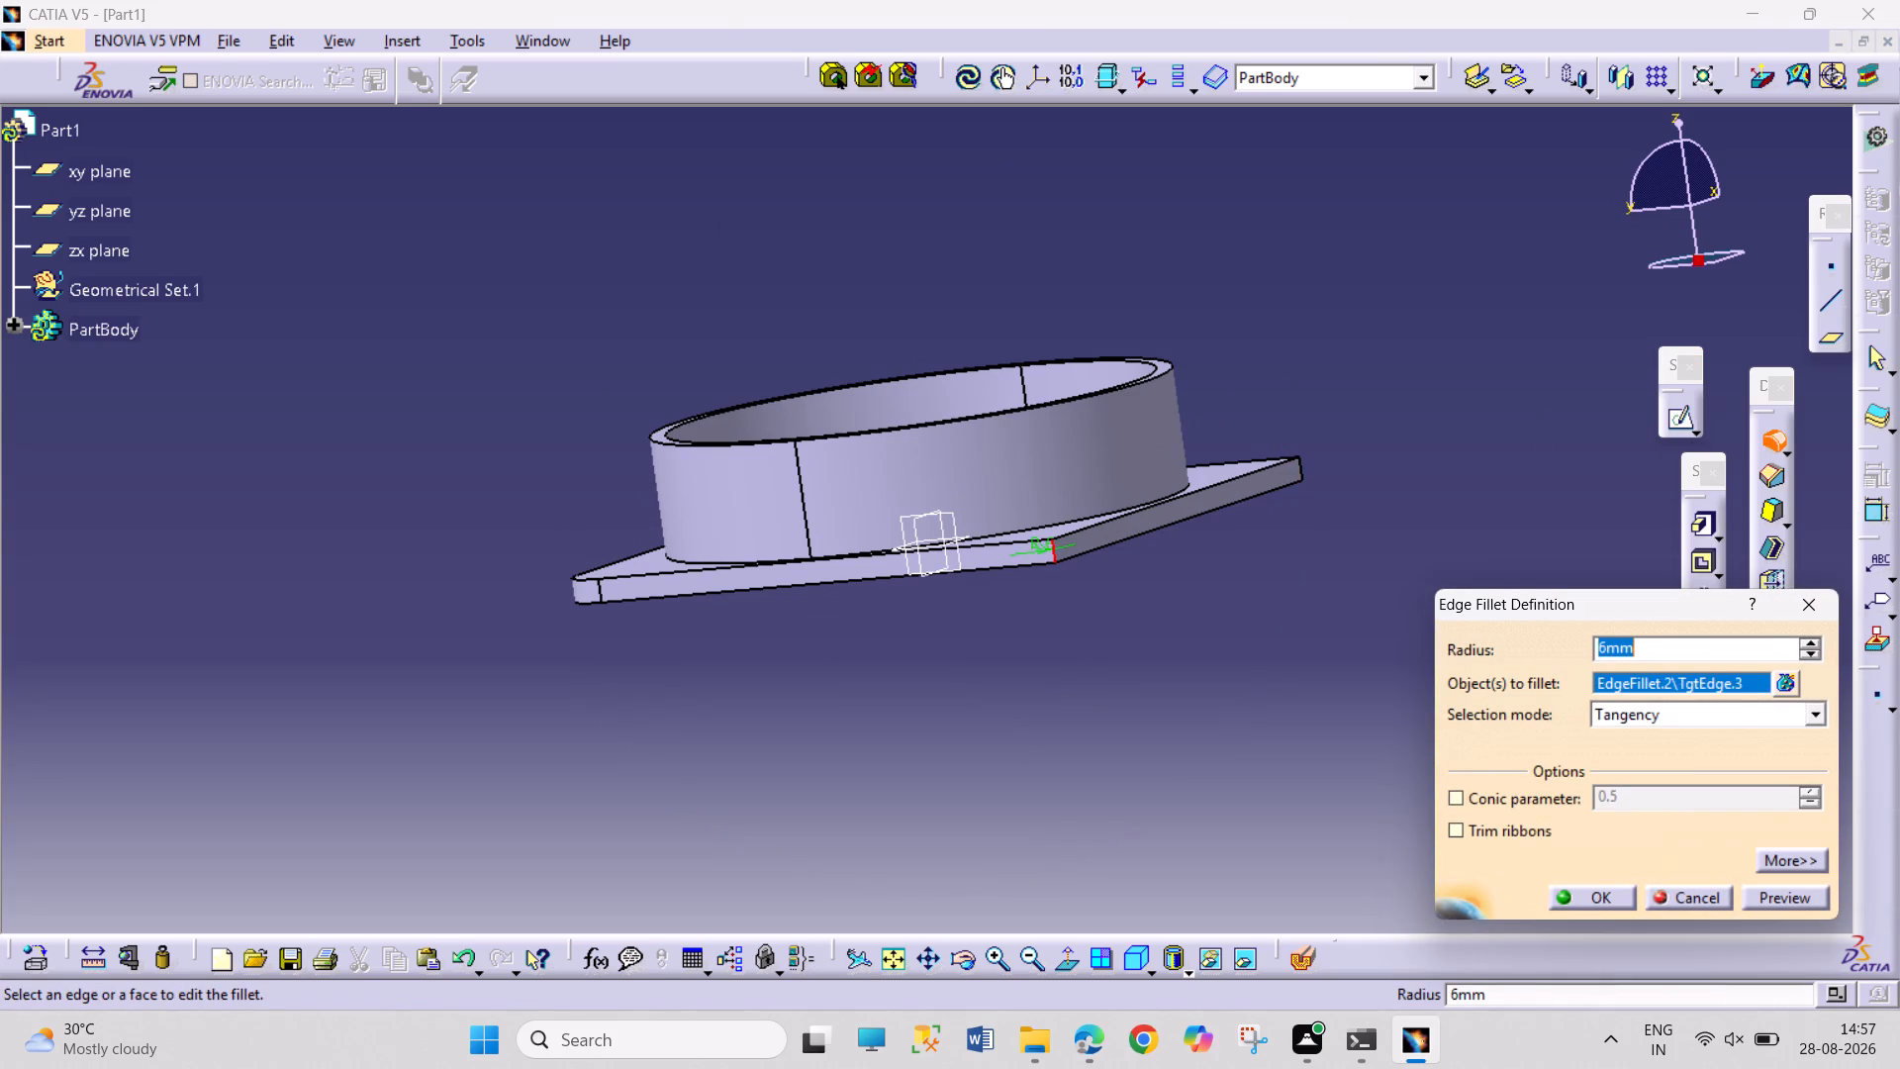
pyautogui.press('Return')
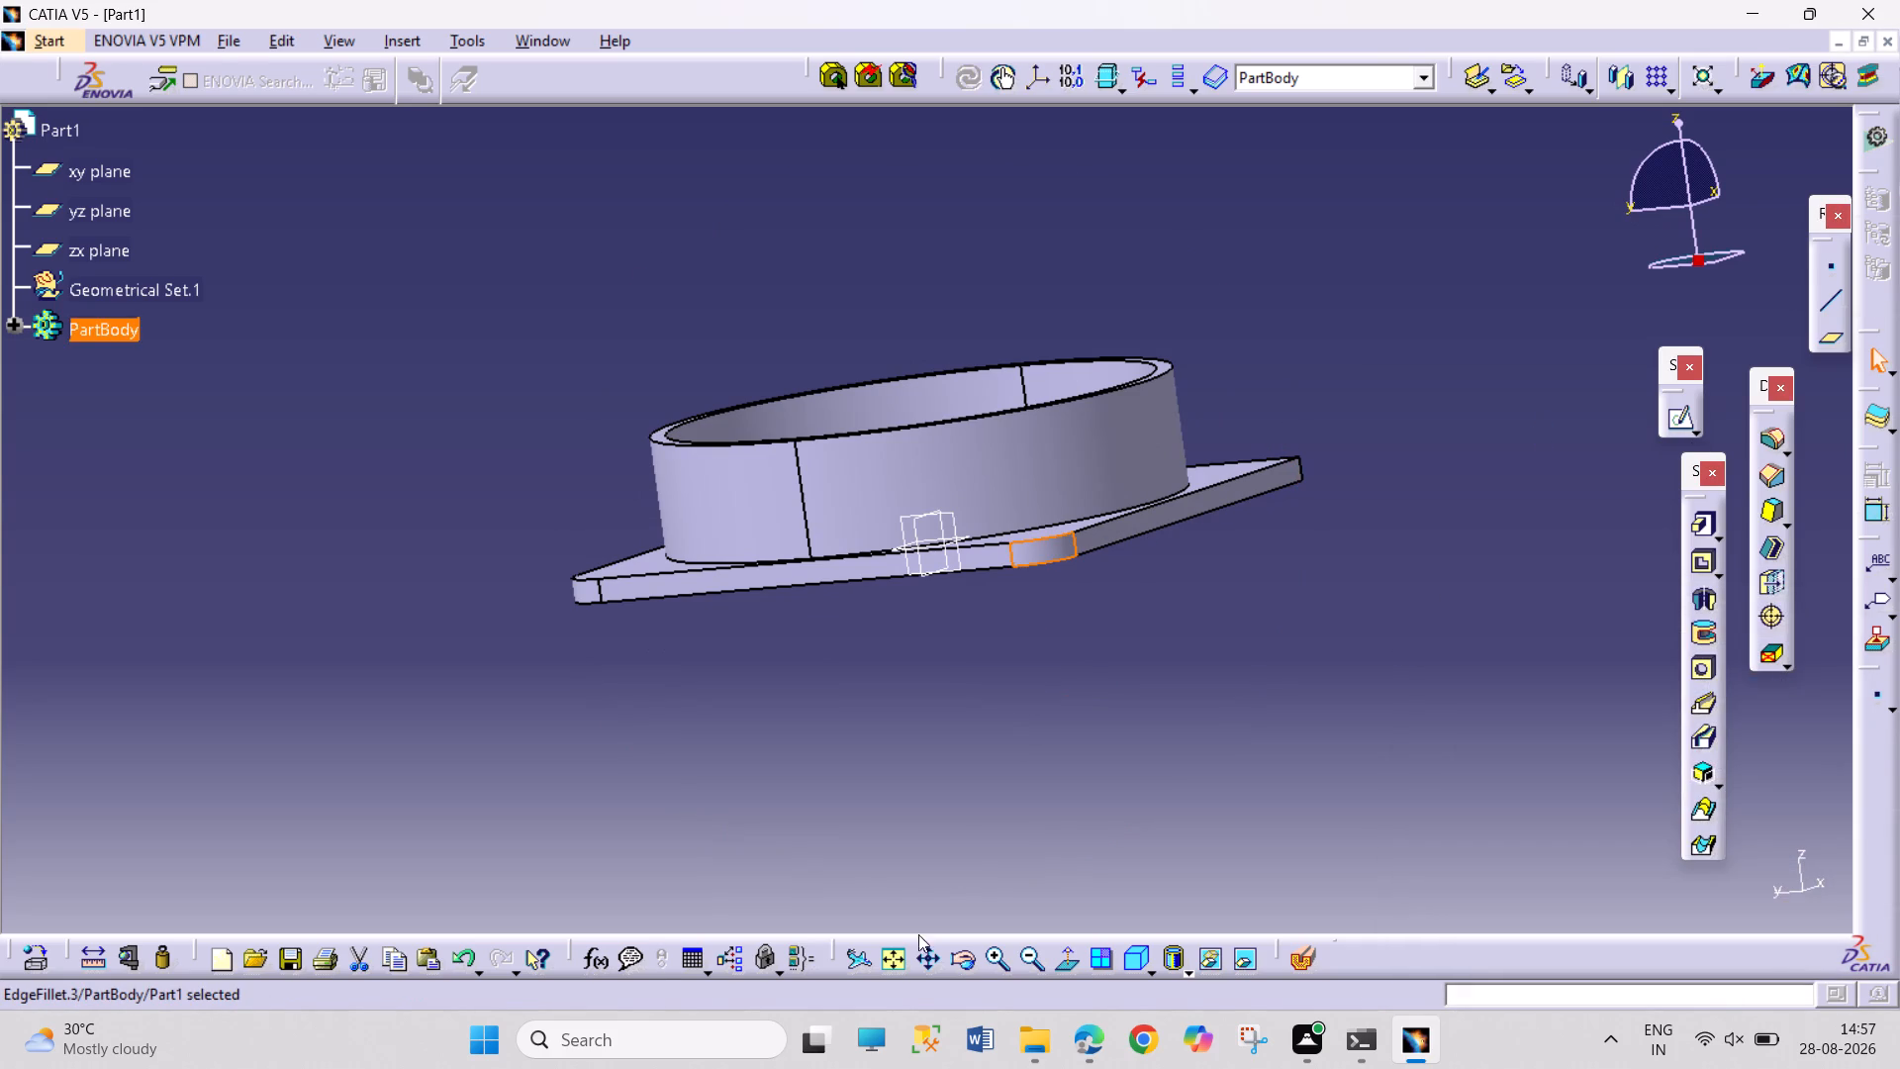
# Fillet the last sharp vertical corner edge of the square plate with a 6 mm radius.
pyautogui.click(966, 958)
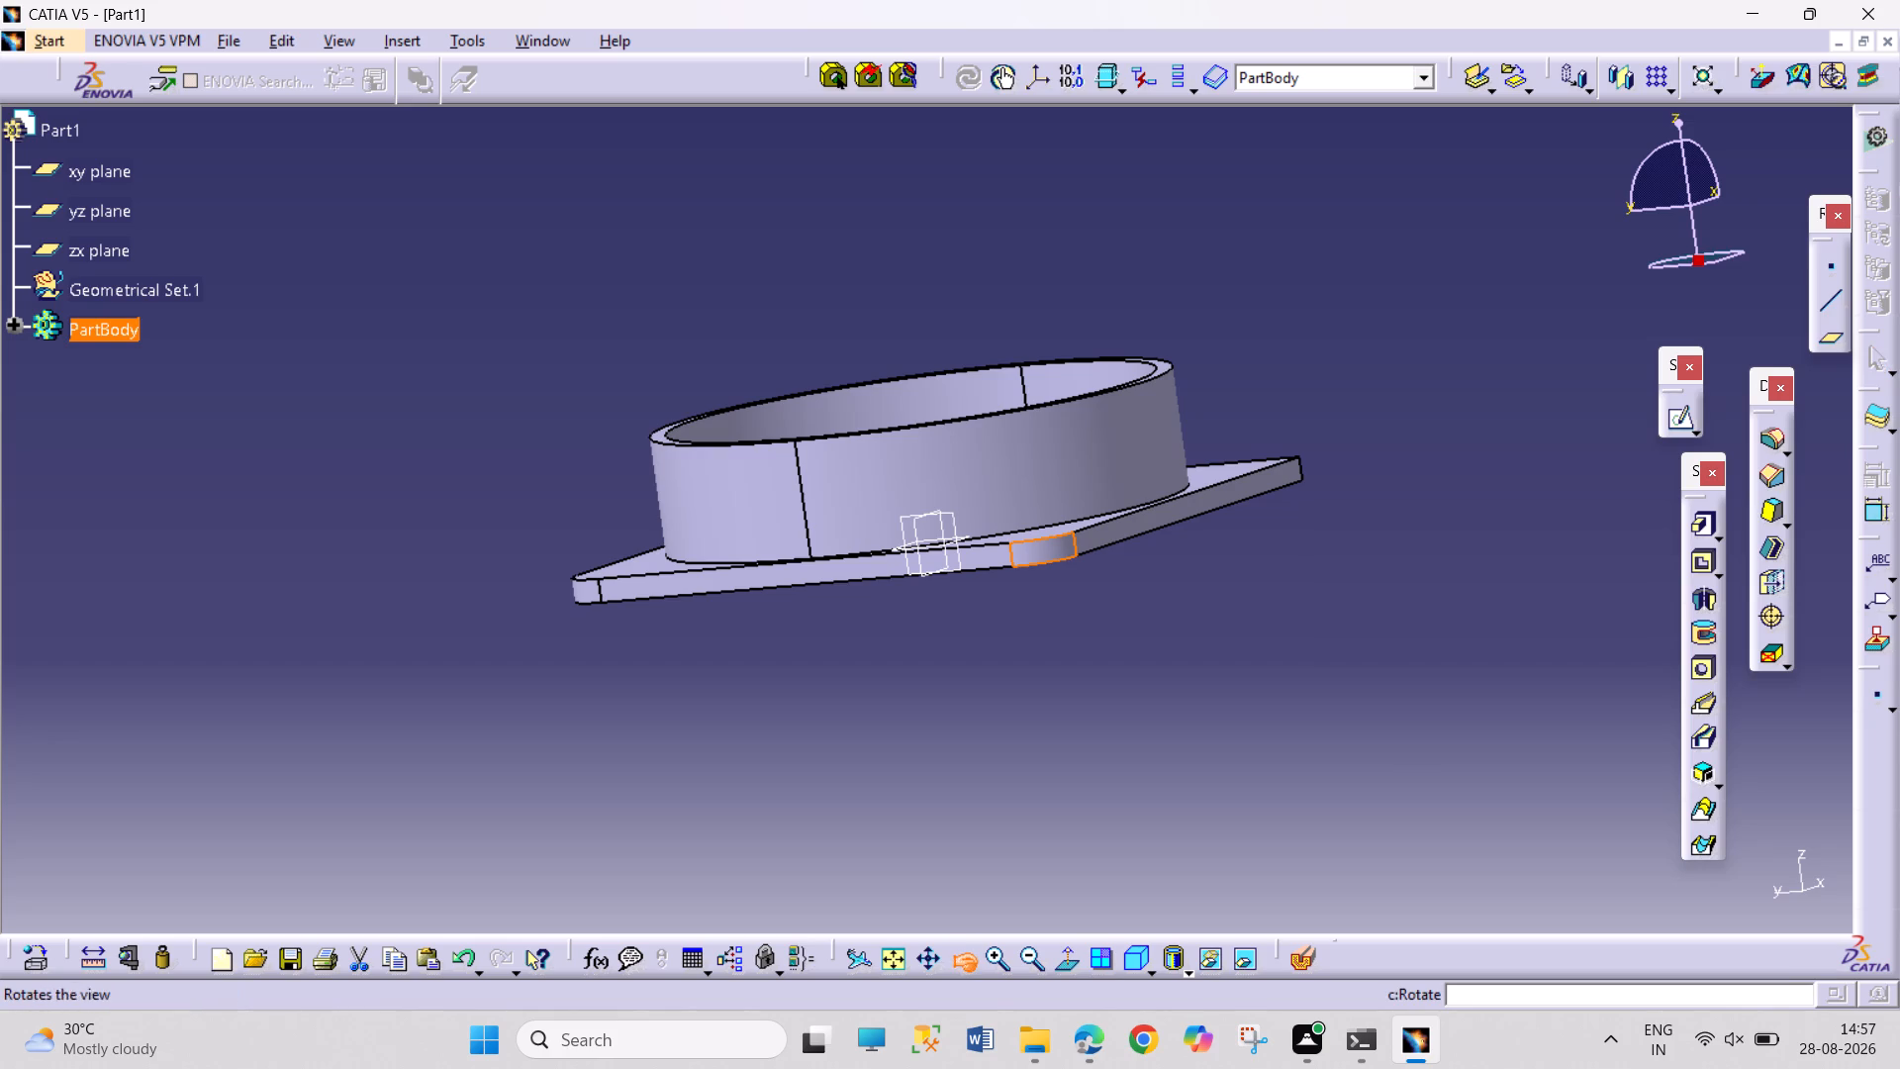
pyautogui.moveTo(1363, 475); pyautogui.dragTo(1078, 398)
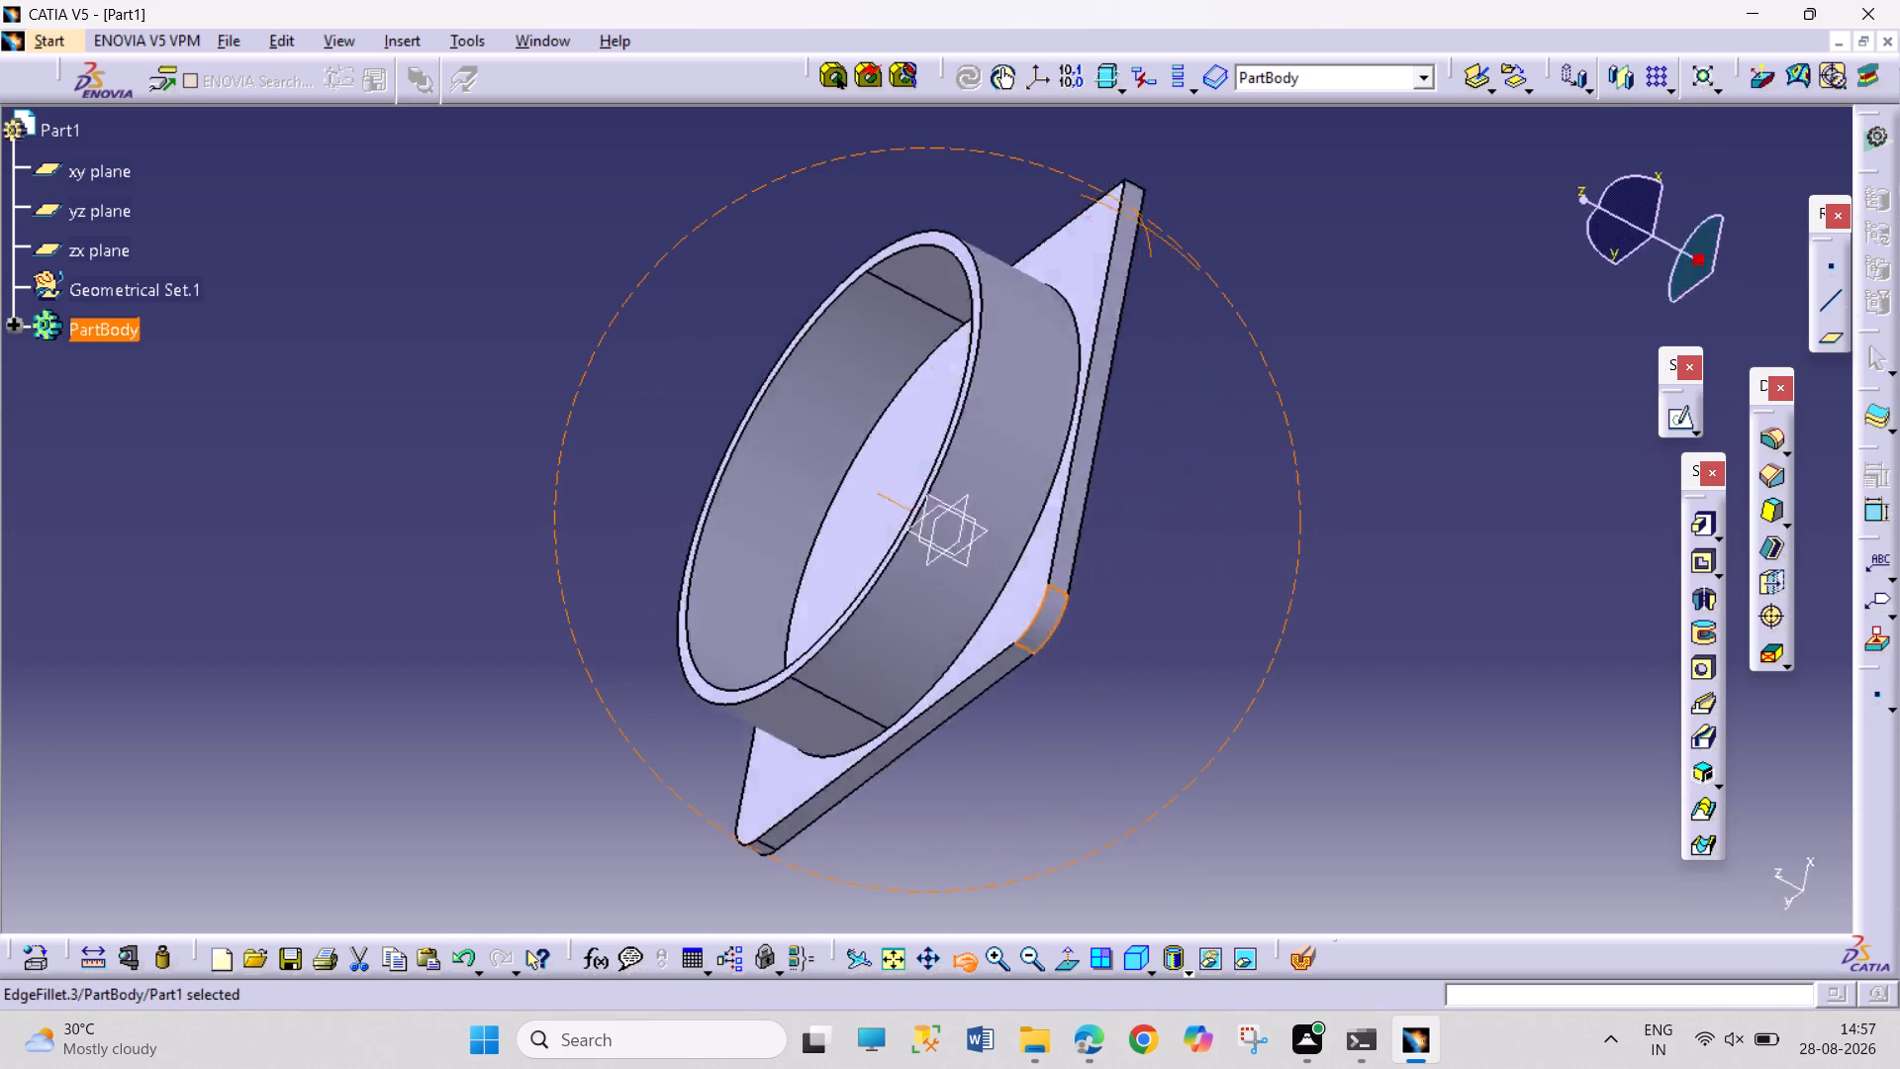
pyautogui.moveTo(1078, 398); pyautogui.dragTo(855, 666)
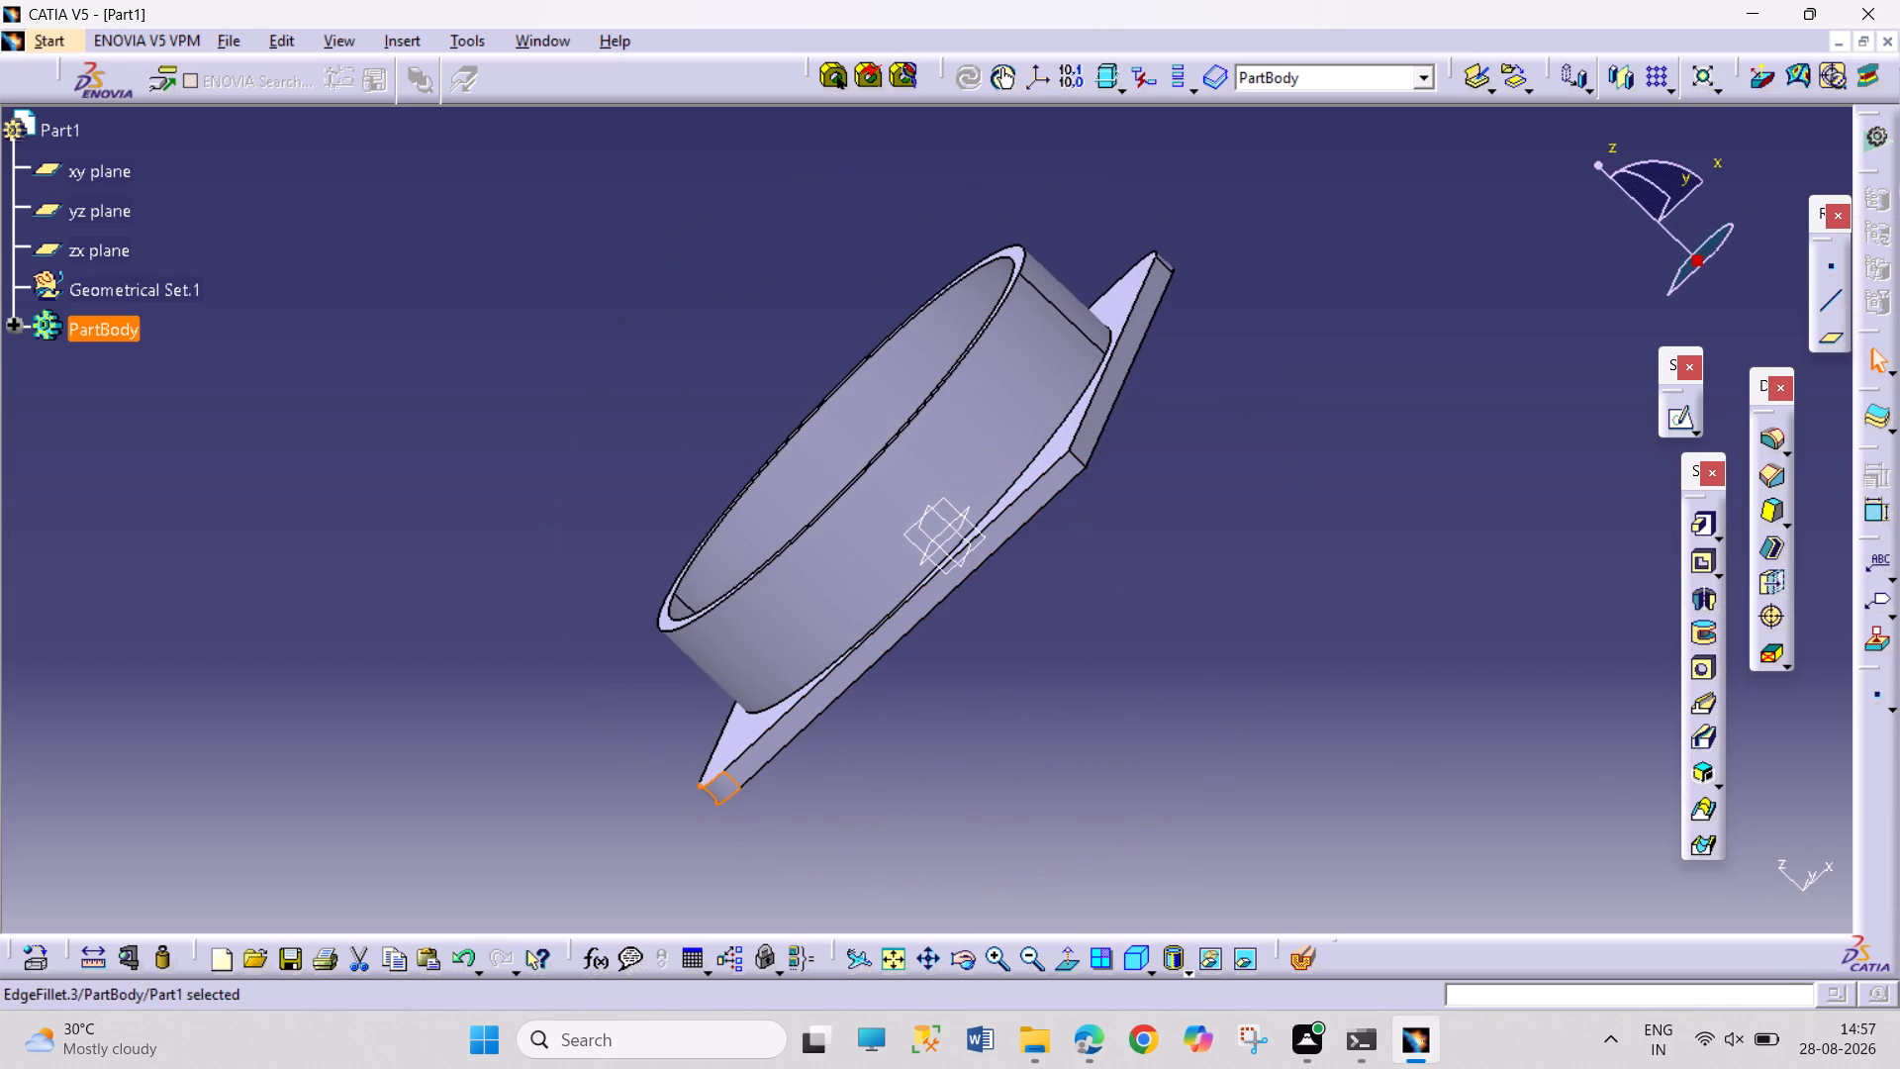
pyautogui.click(1778, 434)
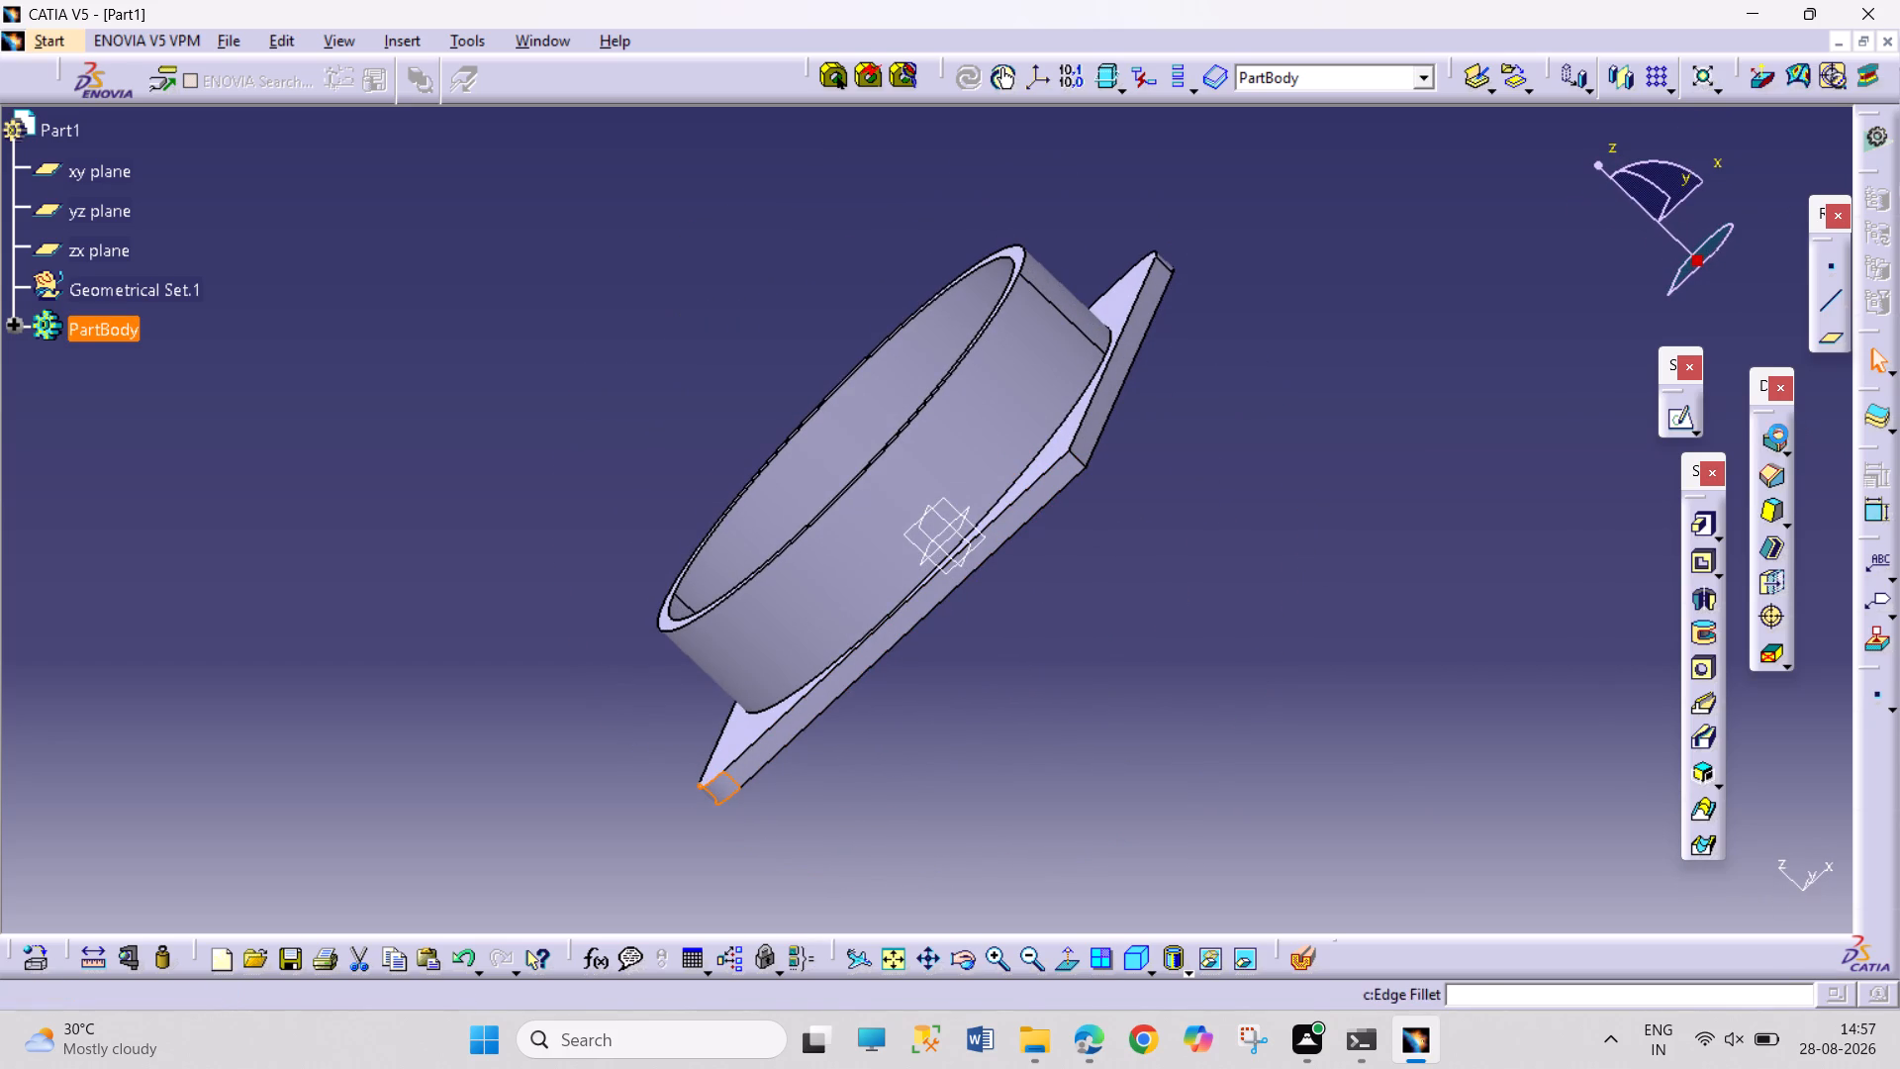
pyautogui.click(1077, 456)
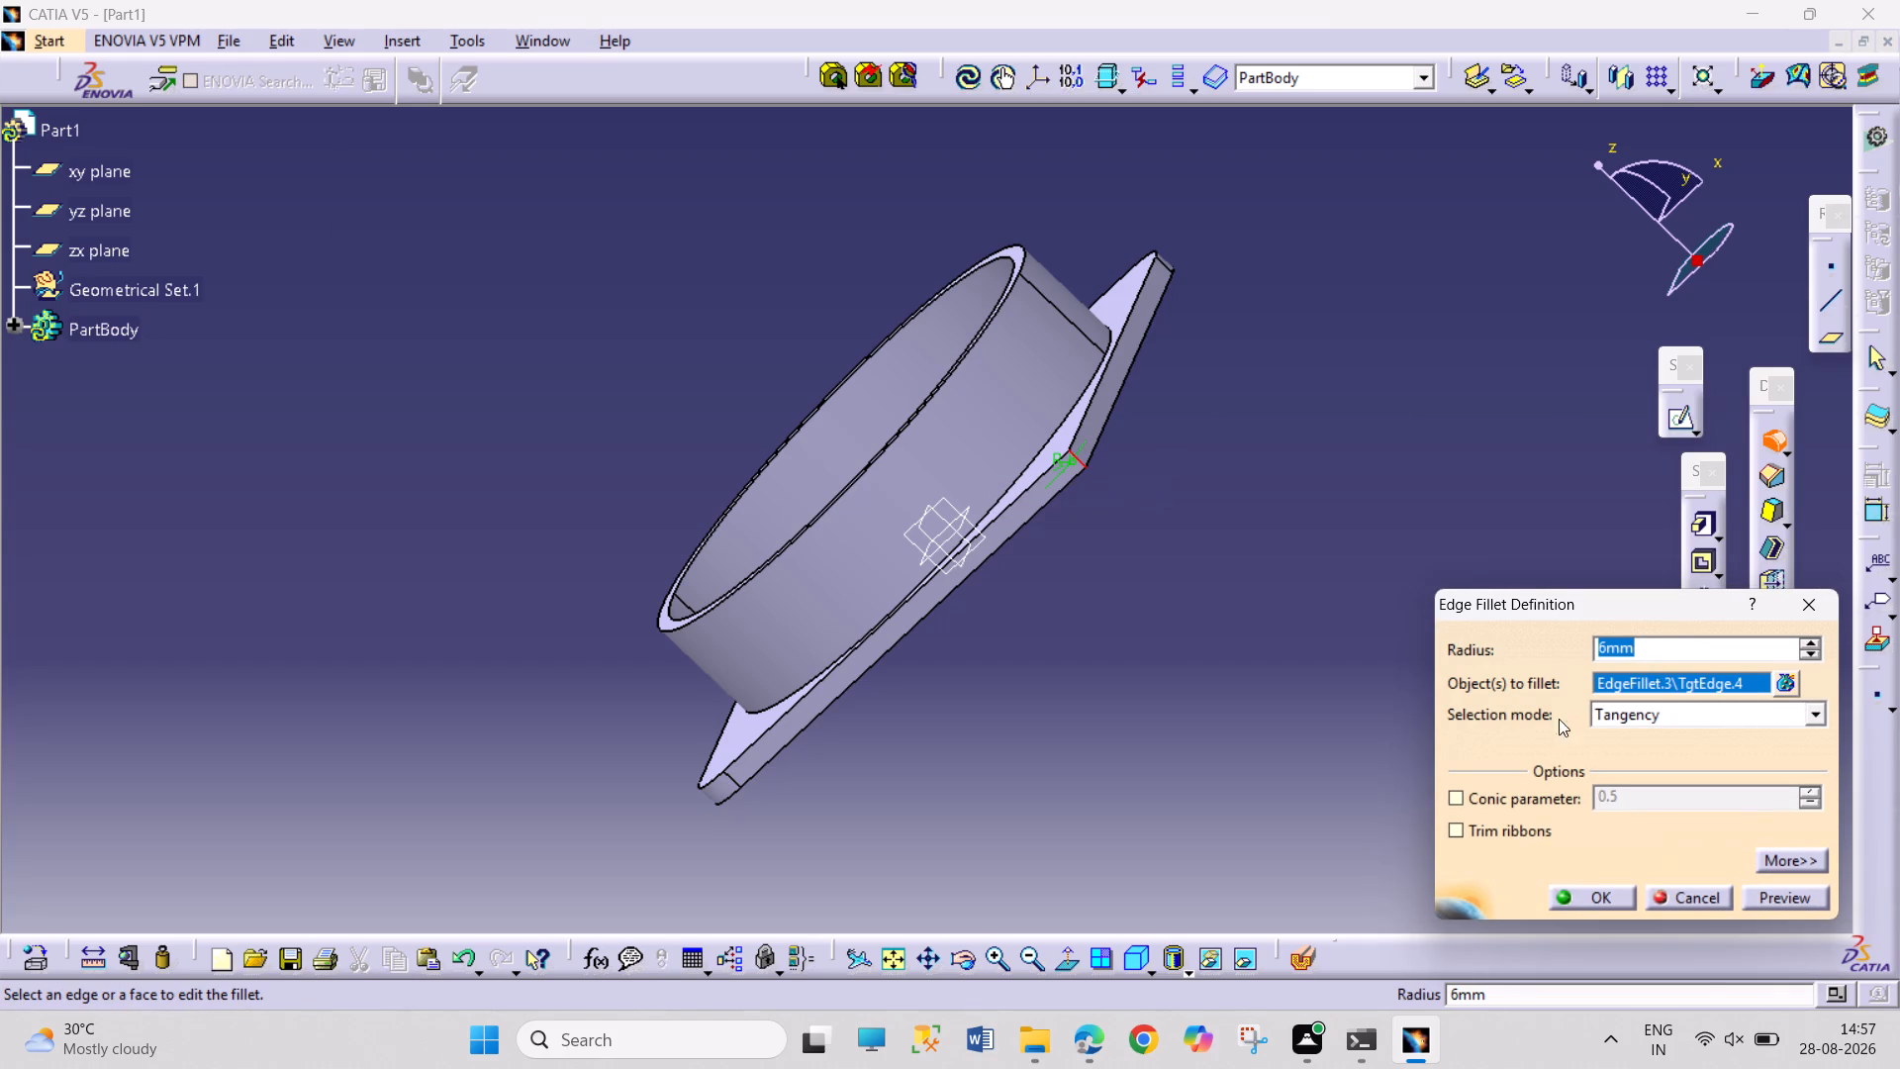
pyautogui.click(1578, 896)
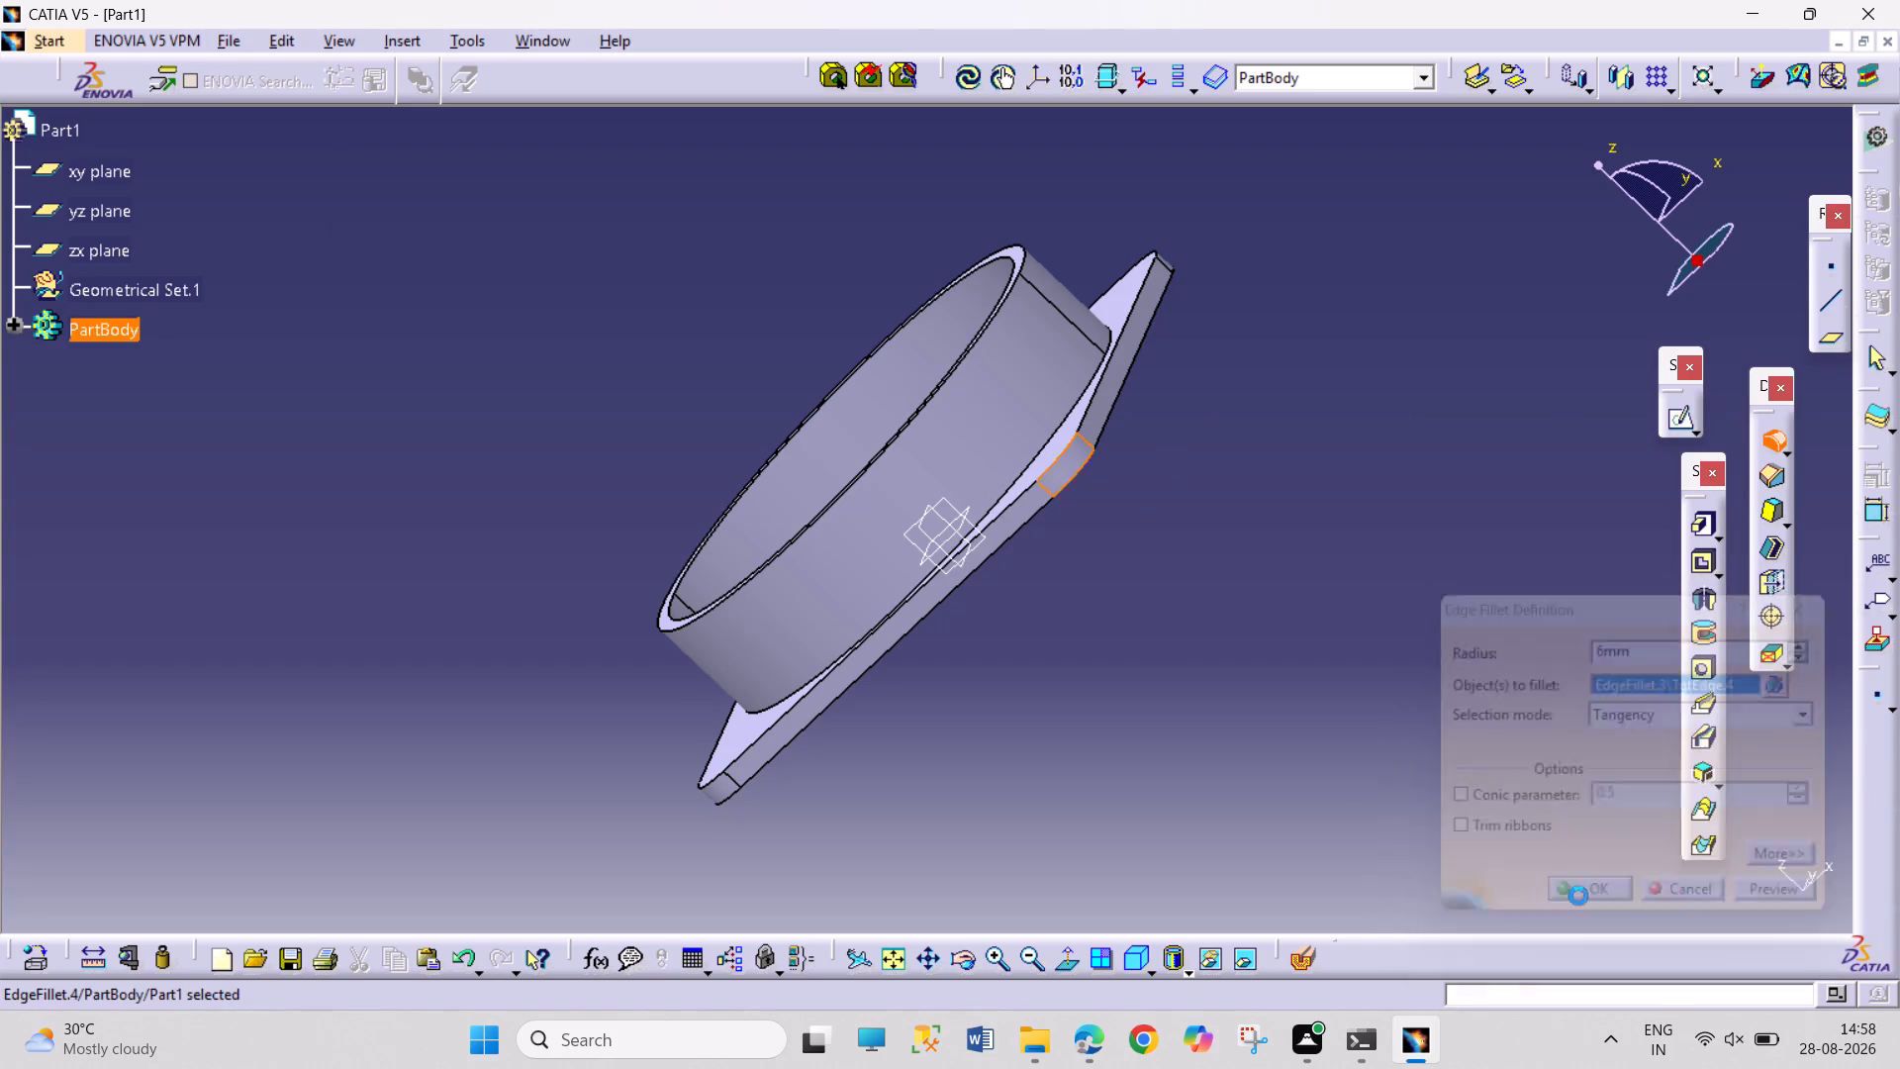
pyautogui.click(1307, 786)
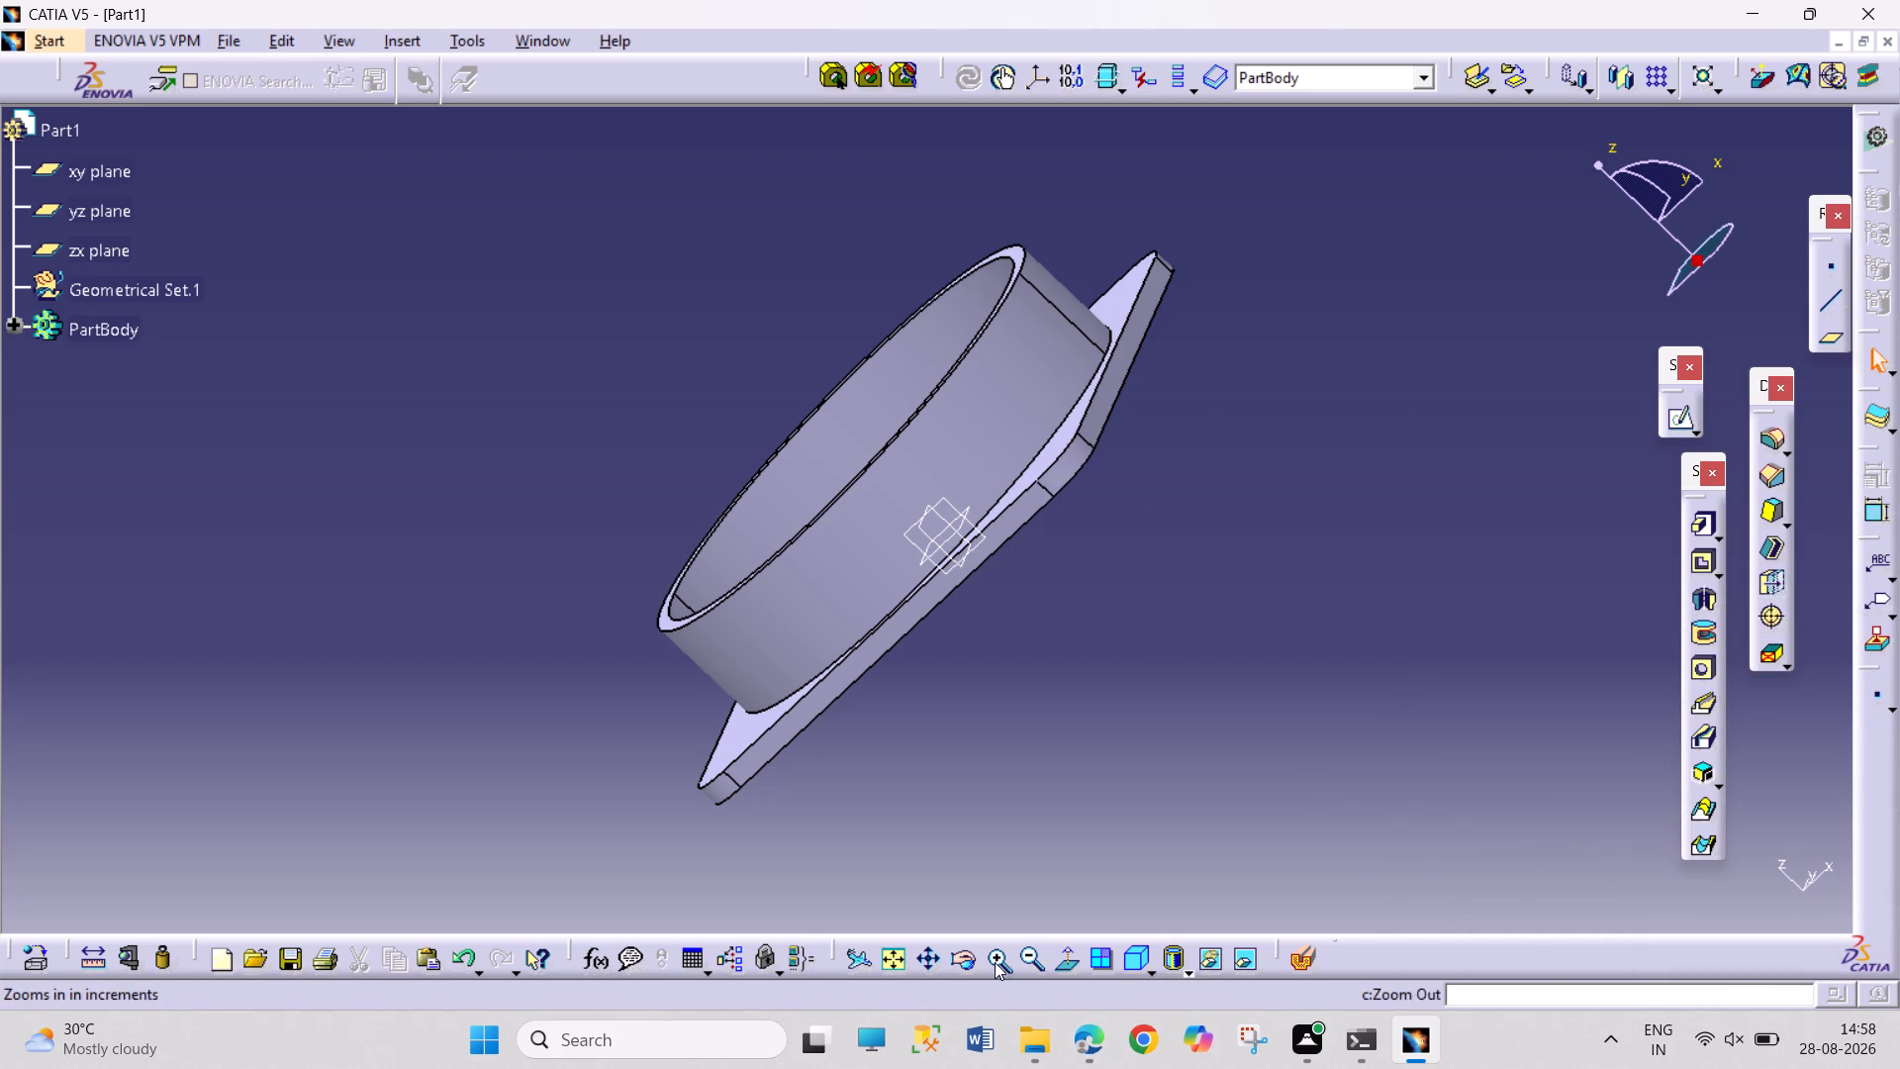
# Inspect the plate's rounded corners and the ring wall from above, from the sides and from below.
pyautogui.click(957, 962)
pyautogui.moveTo(548, 644); pyautogui.dragTo(617, 554)
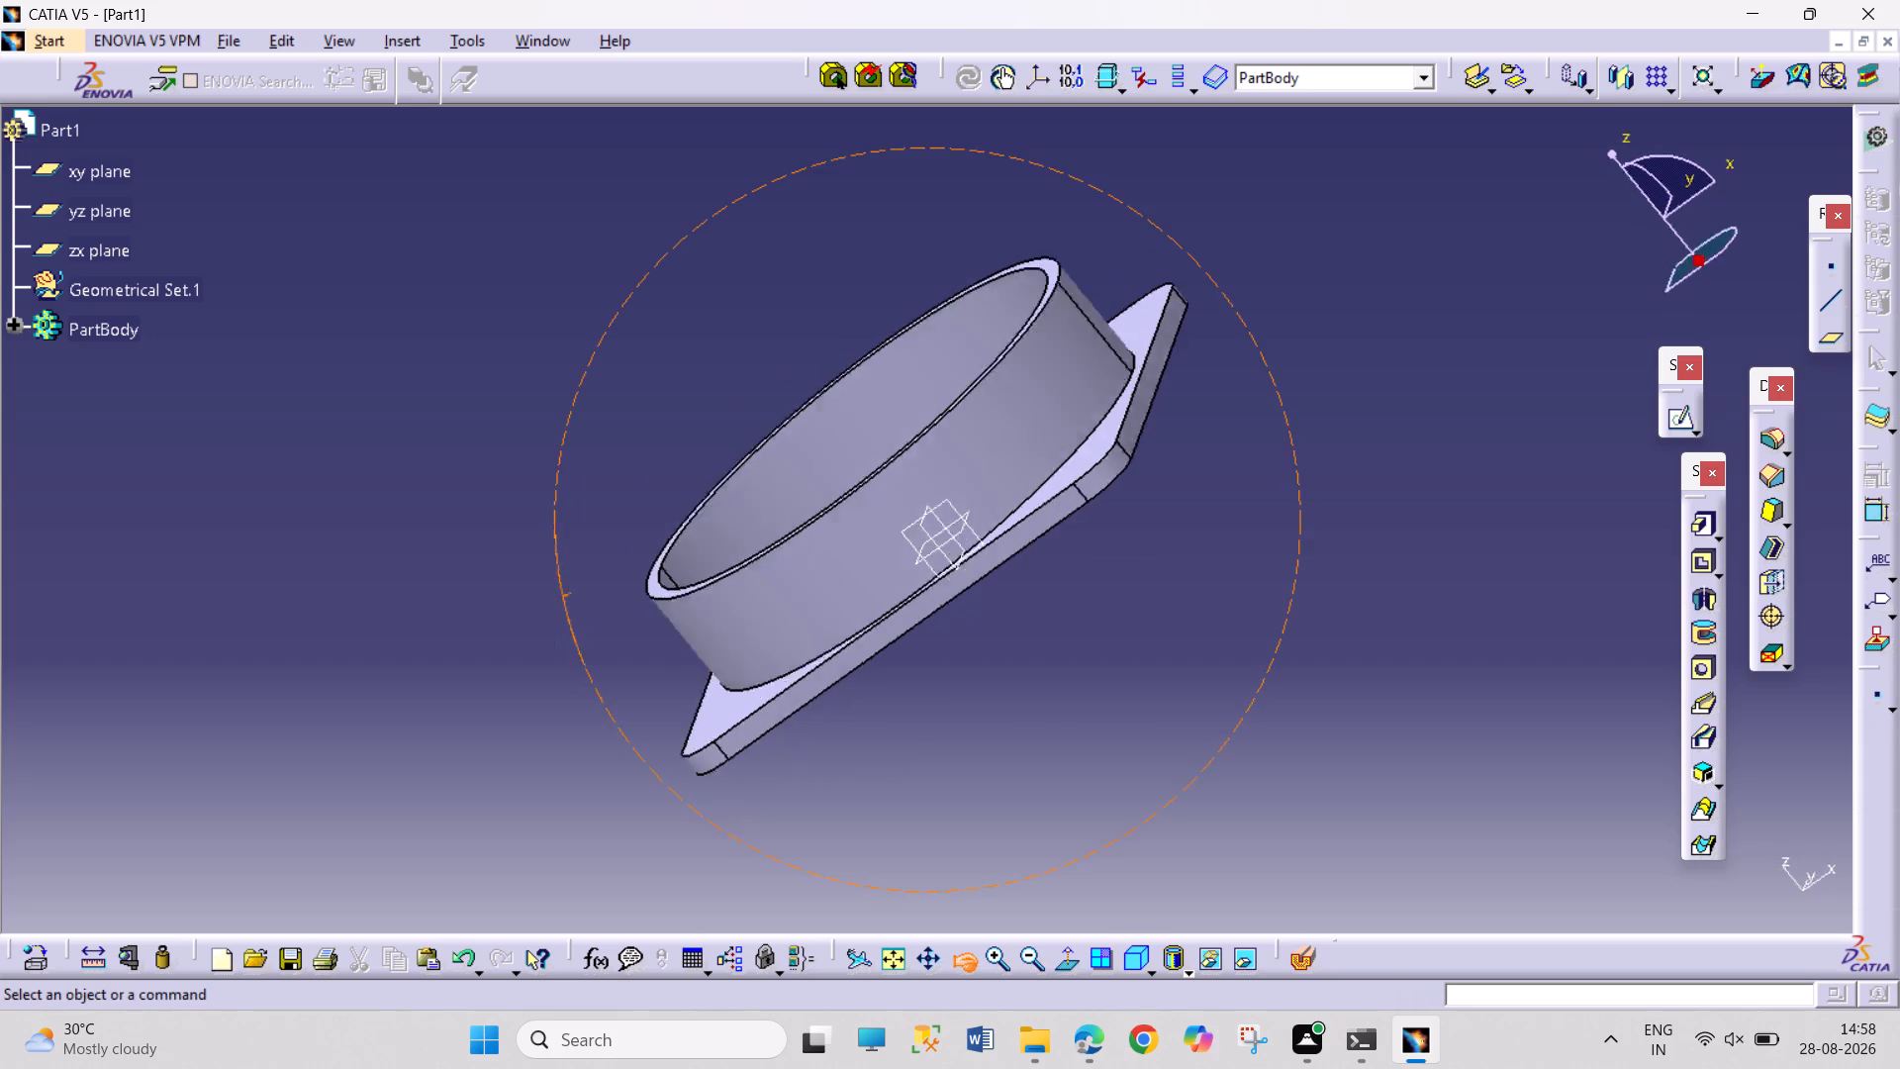
pyautogui.moveTo(617, 554); pyautogui.dragTo(1182, 636)
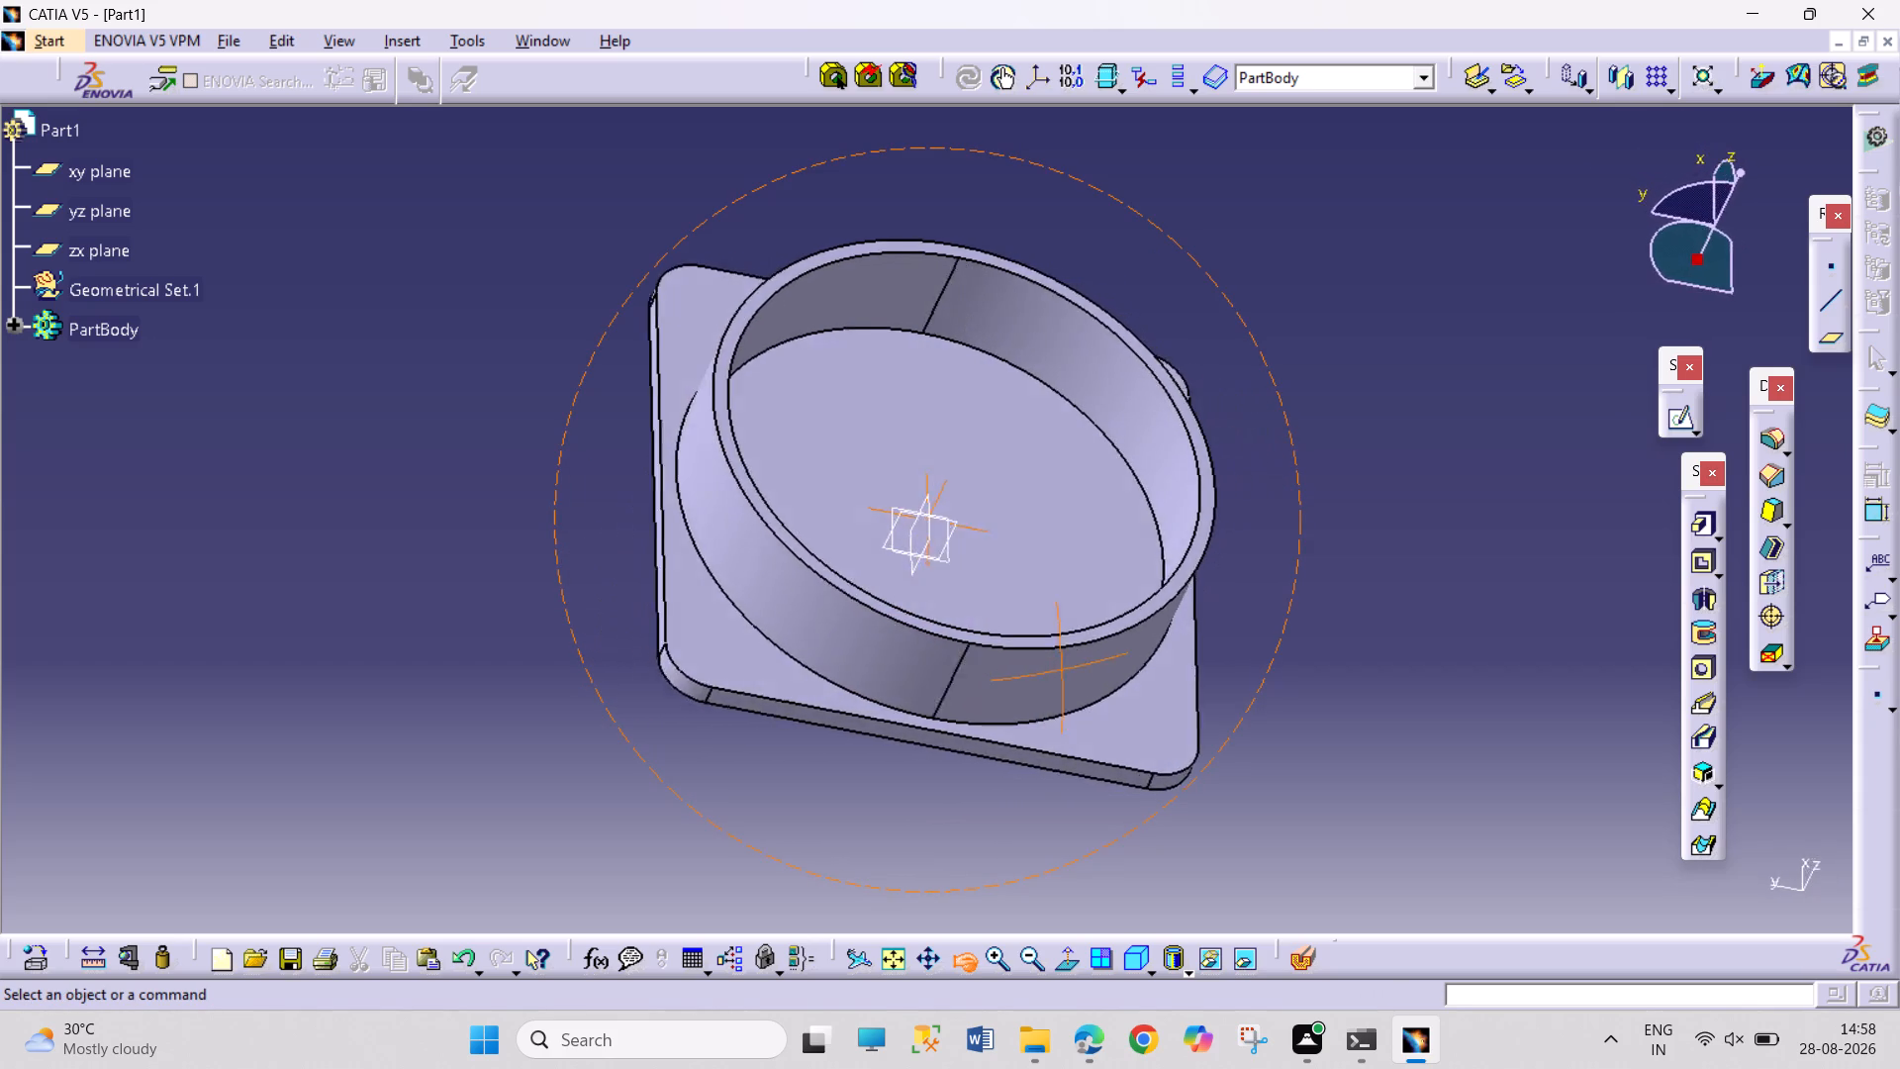
pyautogui.moveTo(1182, 636); pyautogui.dragTo(1159, 440)
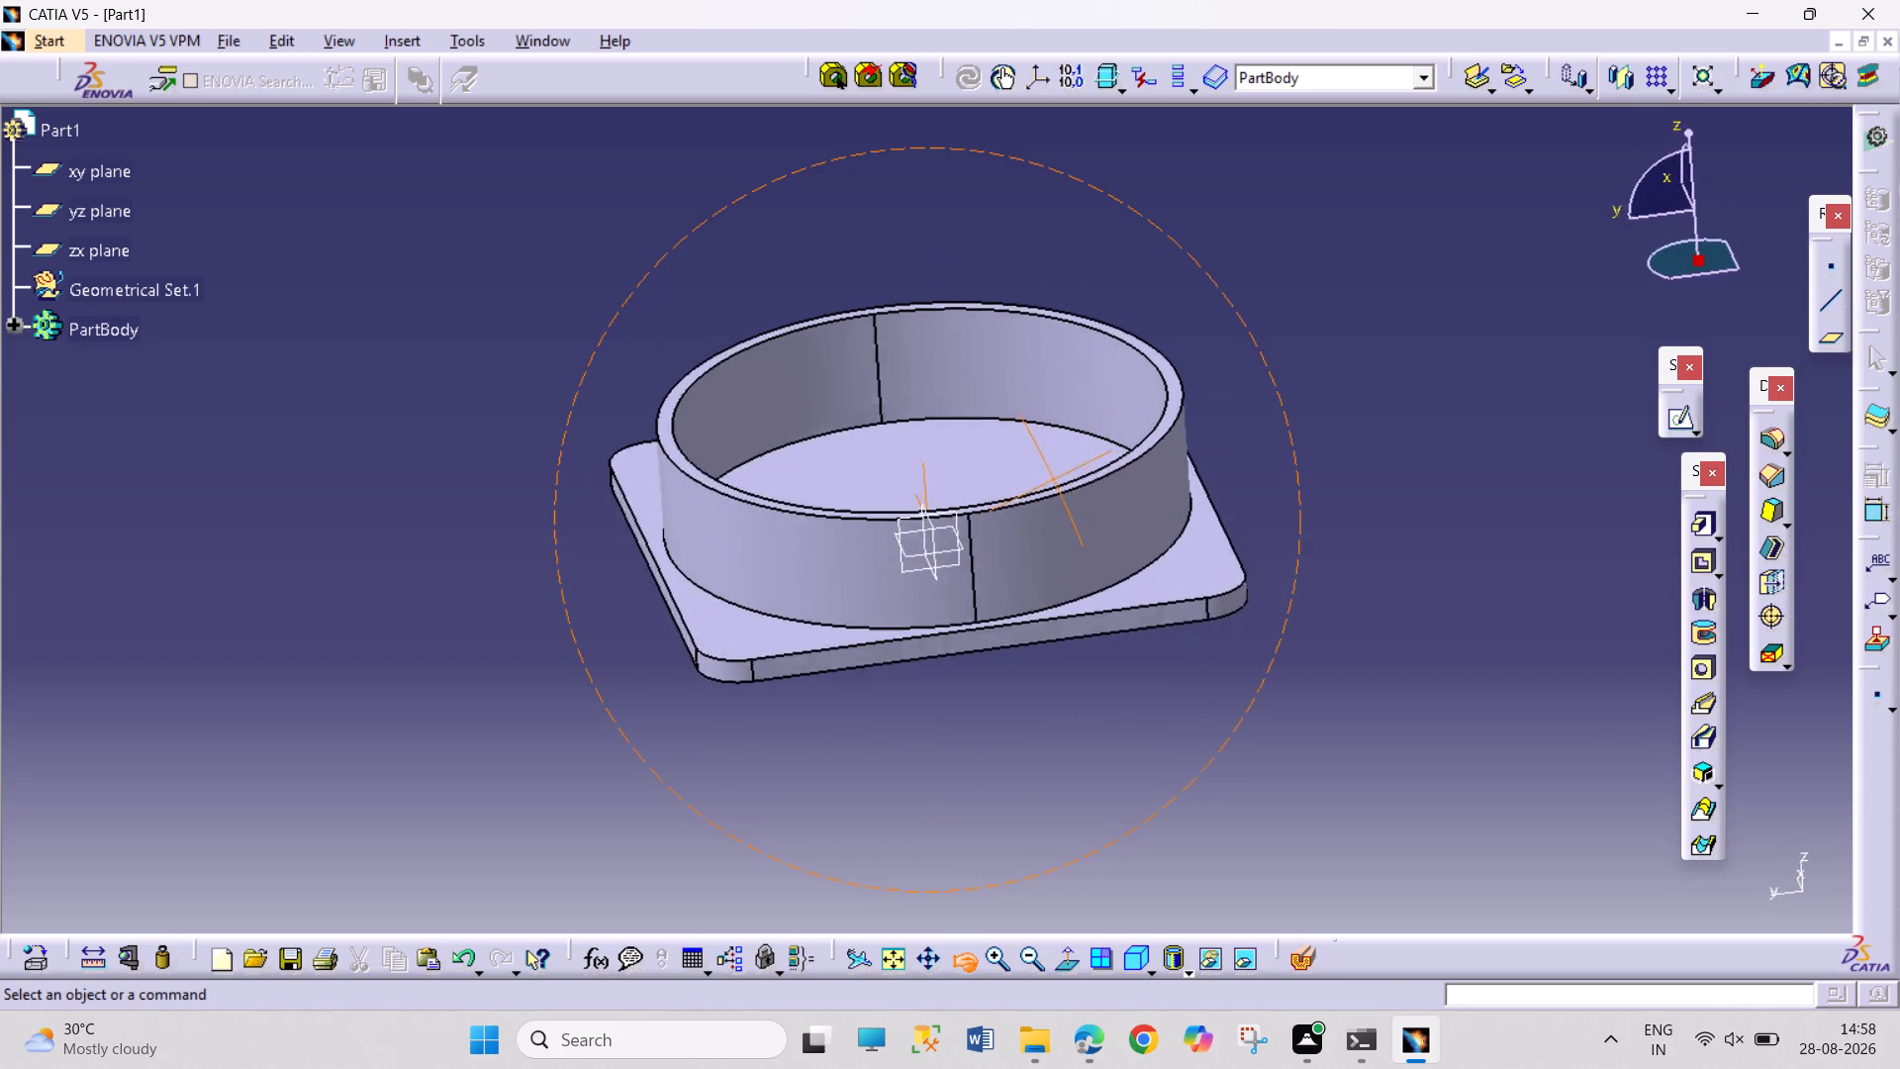
pyautogui.moveTo(1159, 440); pyautogui.dragTo(1159, 156)
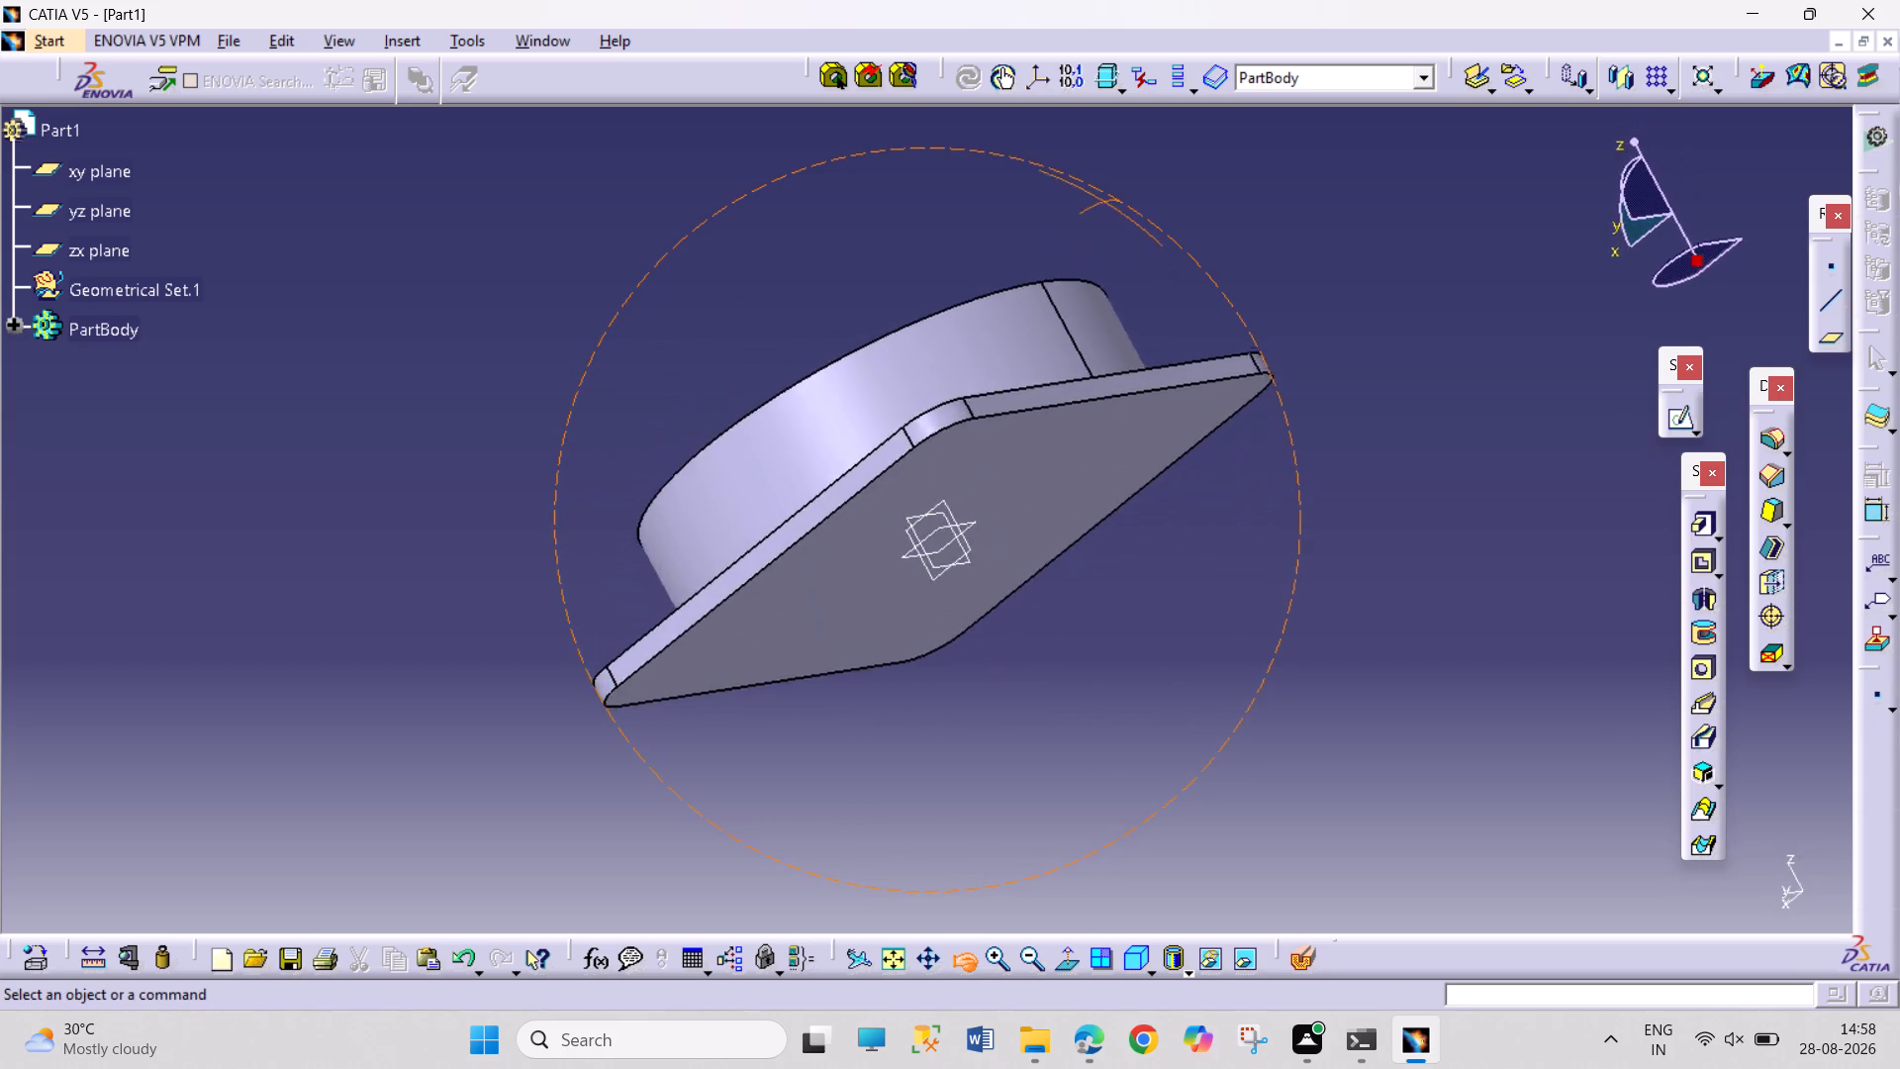
pyautogui.moveTo(1159, 156); pyautogui.dragTo(1154, 495)
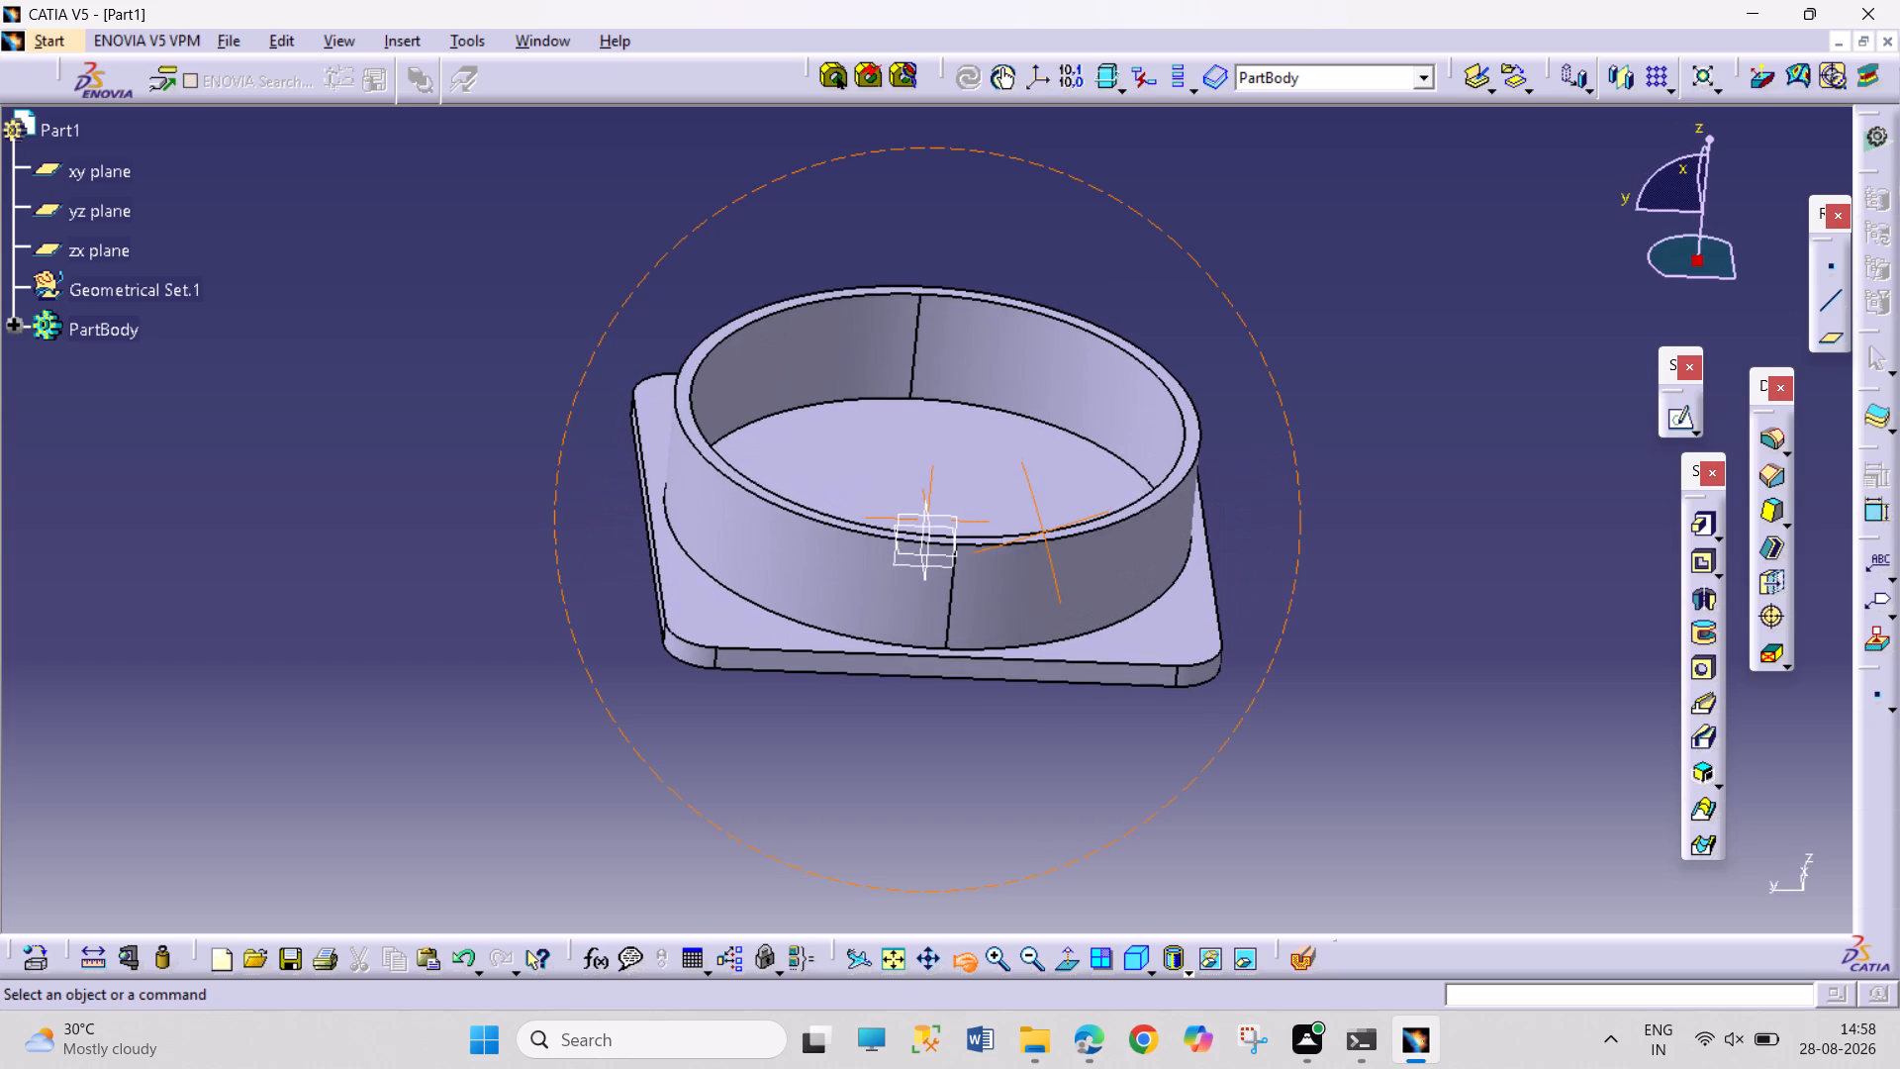
pyautogui.moveTo(1154, 495); pyautogui.dragTo(1154, 503)
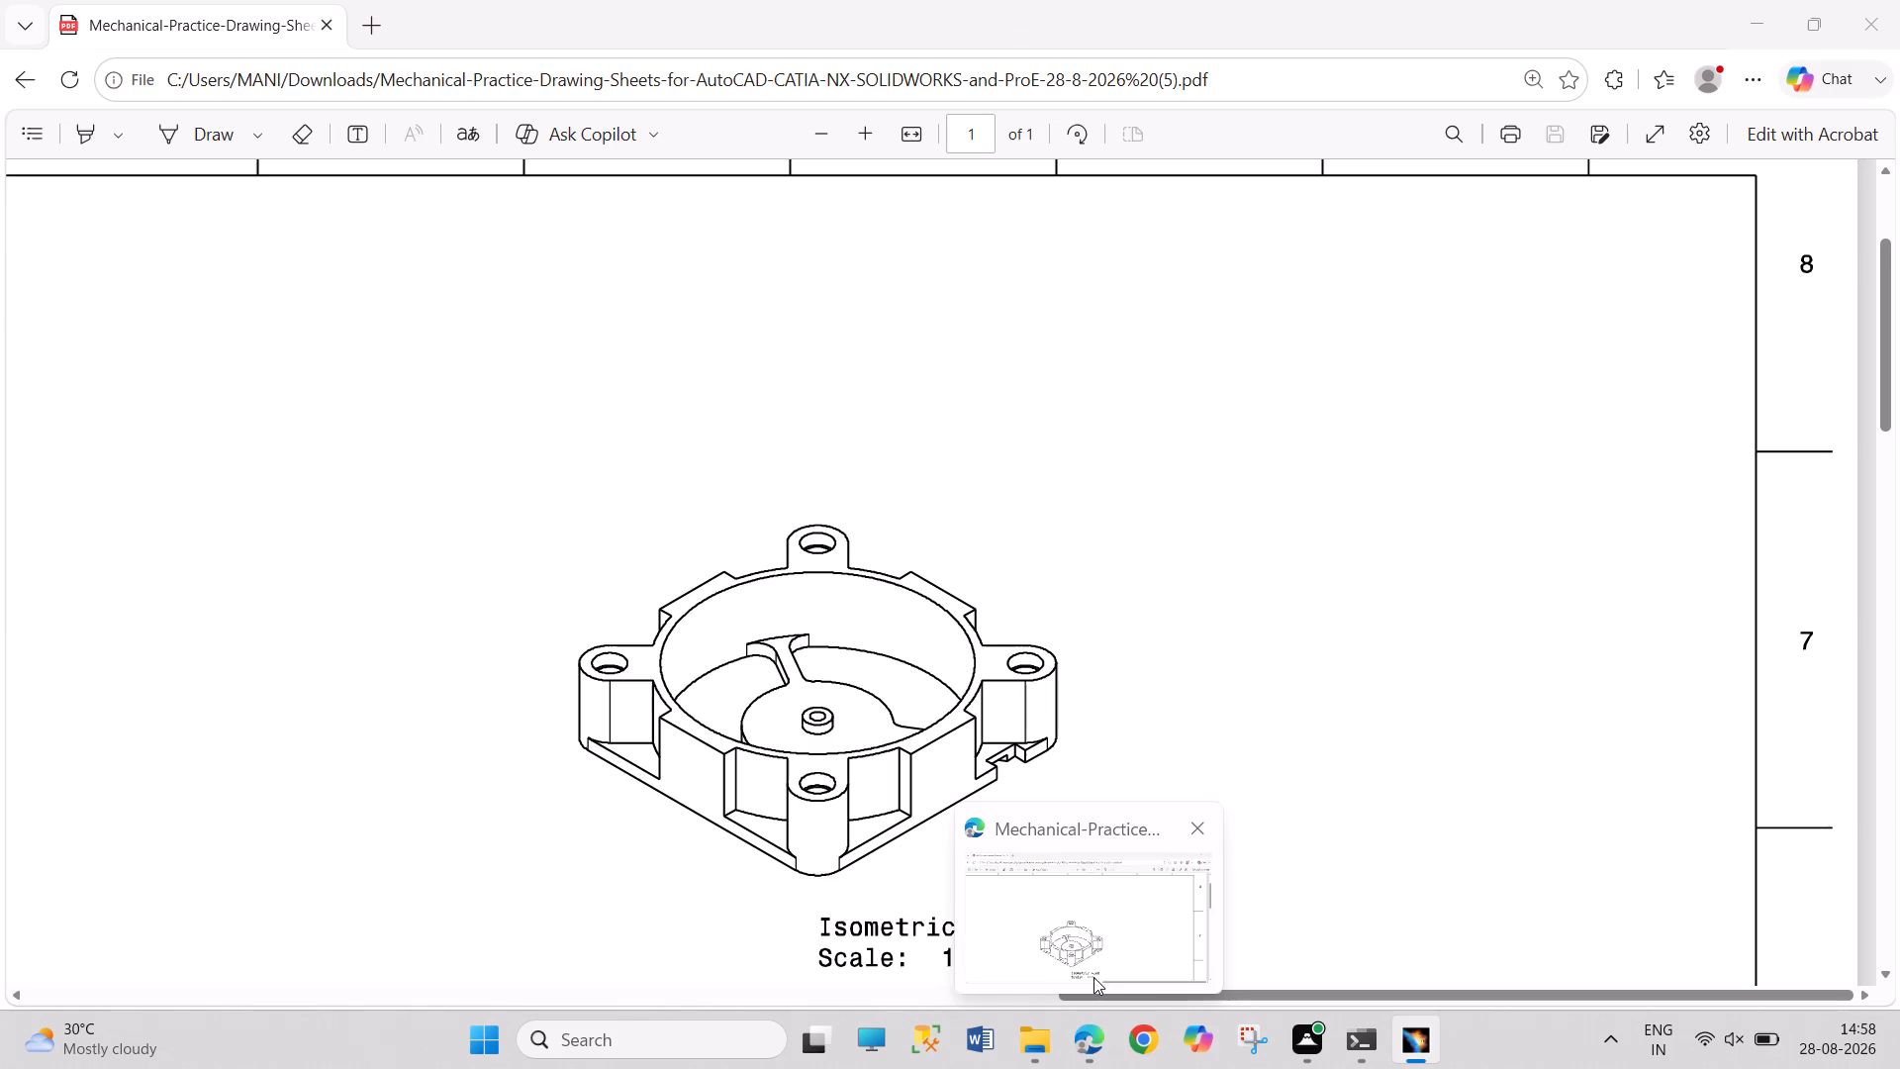
# Check the front view in the PDF, and in CATIA sketch an origin-centred circle about 87 mm in diameter on the plate's top face.
pyautogui.doubleClick(1090, 951)
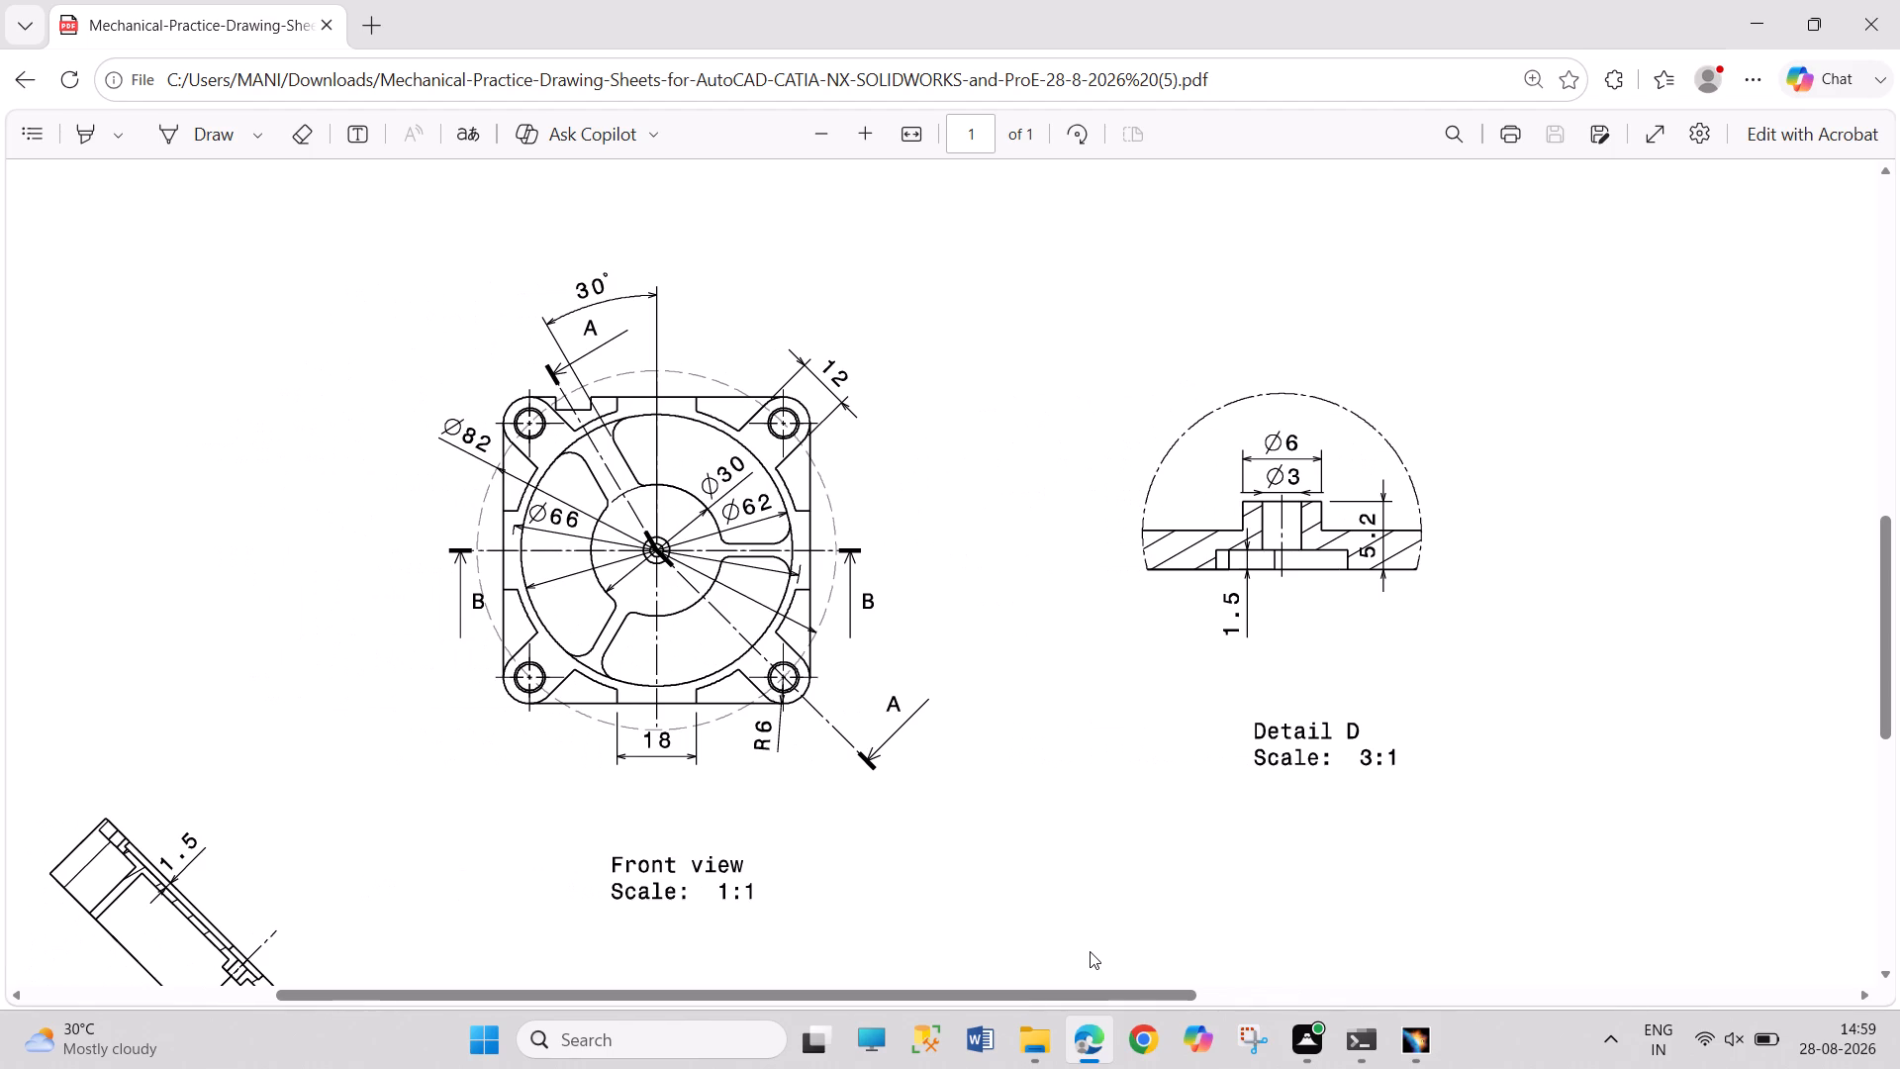
pyautogui.click(1421, 1052)
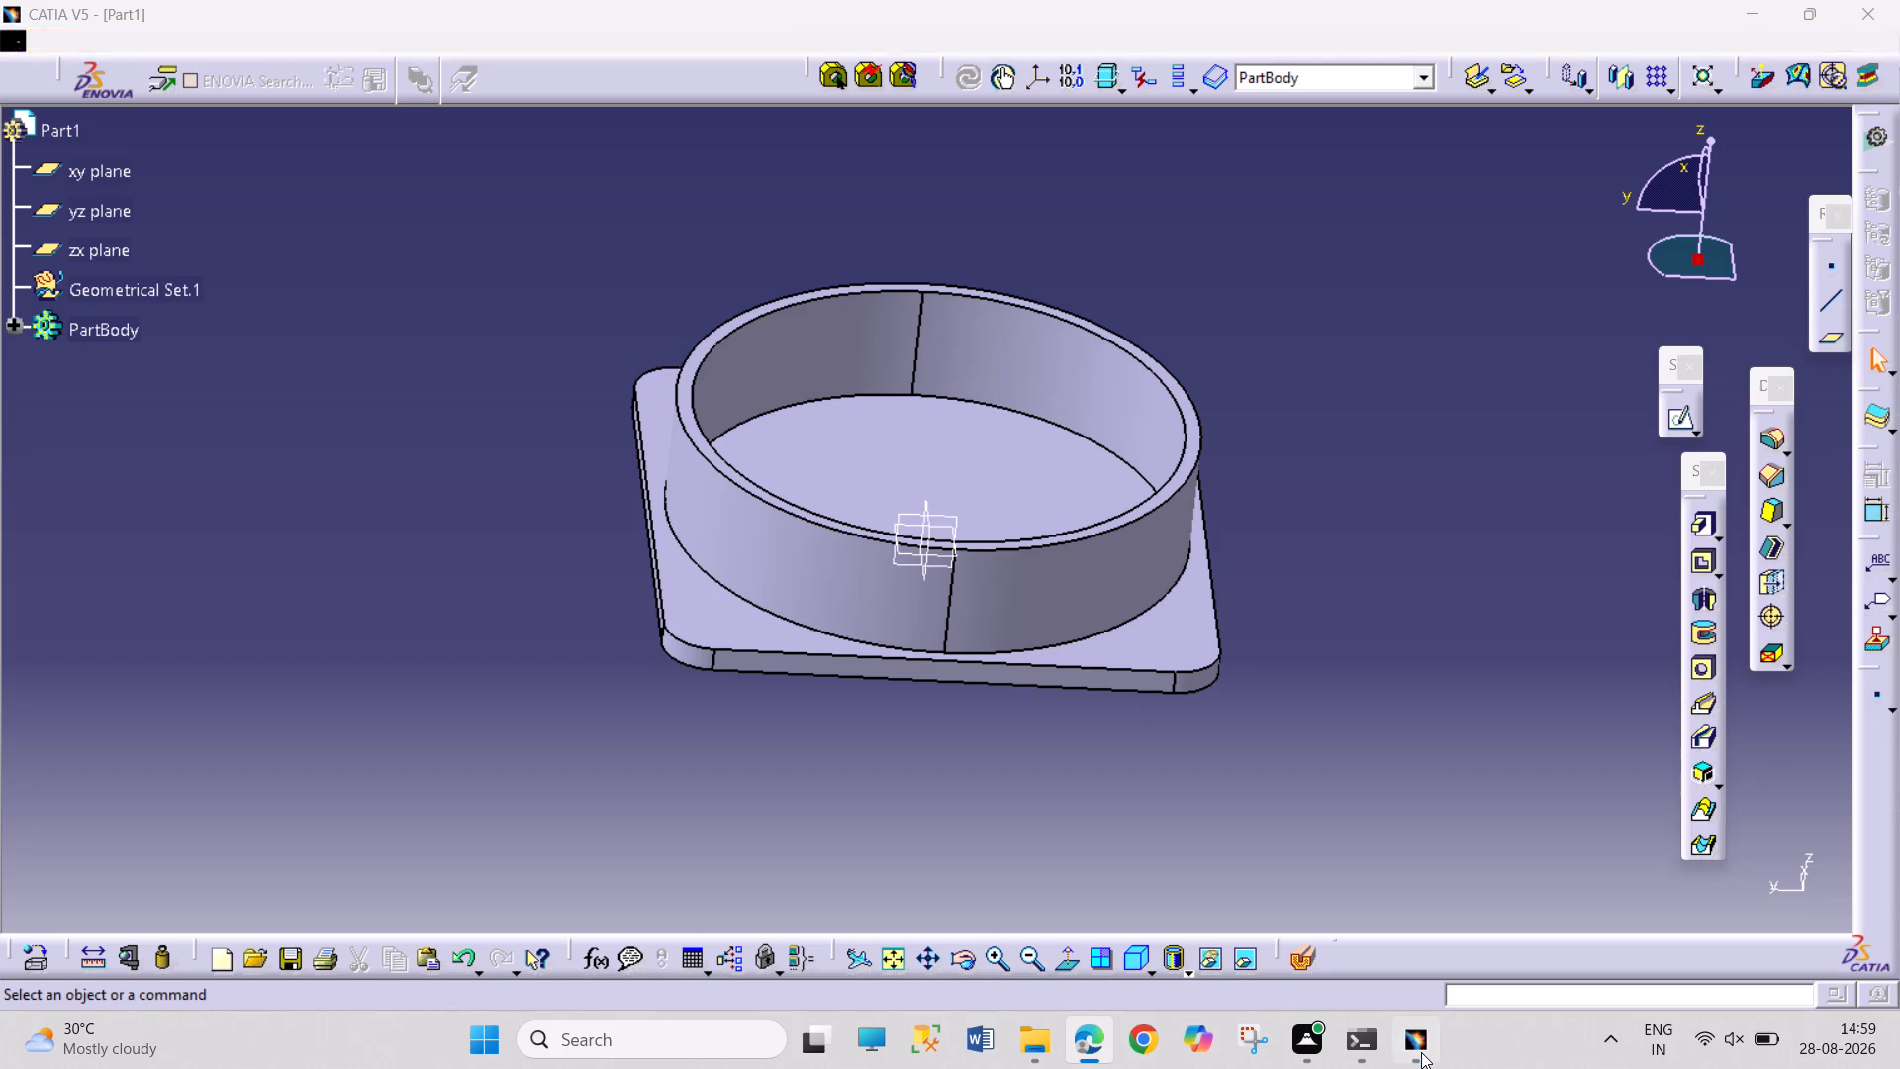
pyautogui.click(1112, 652)
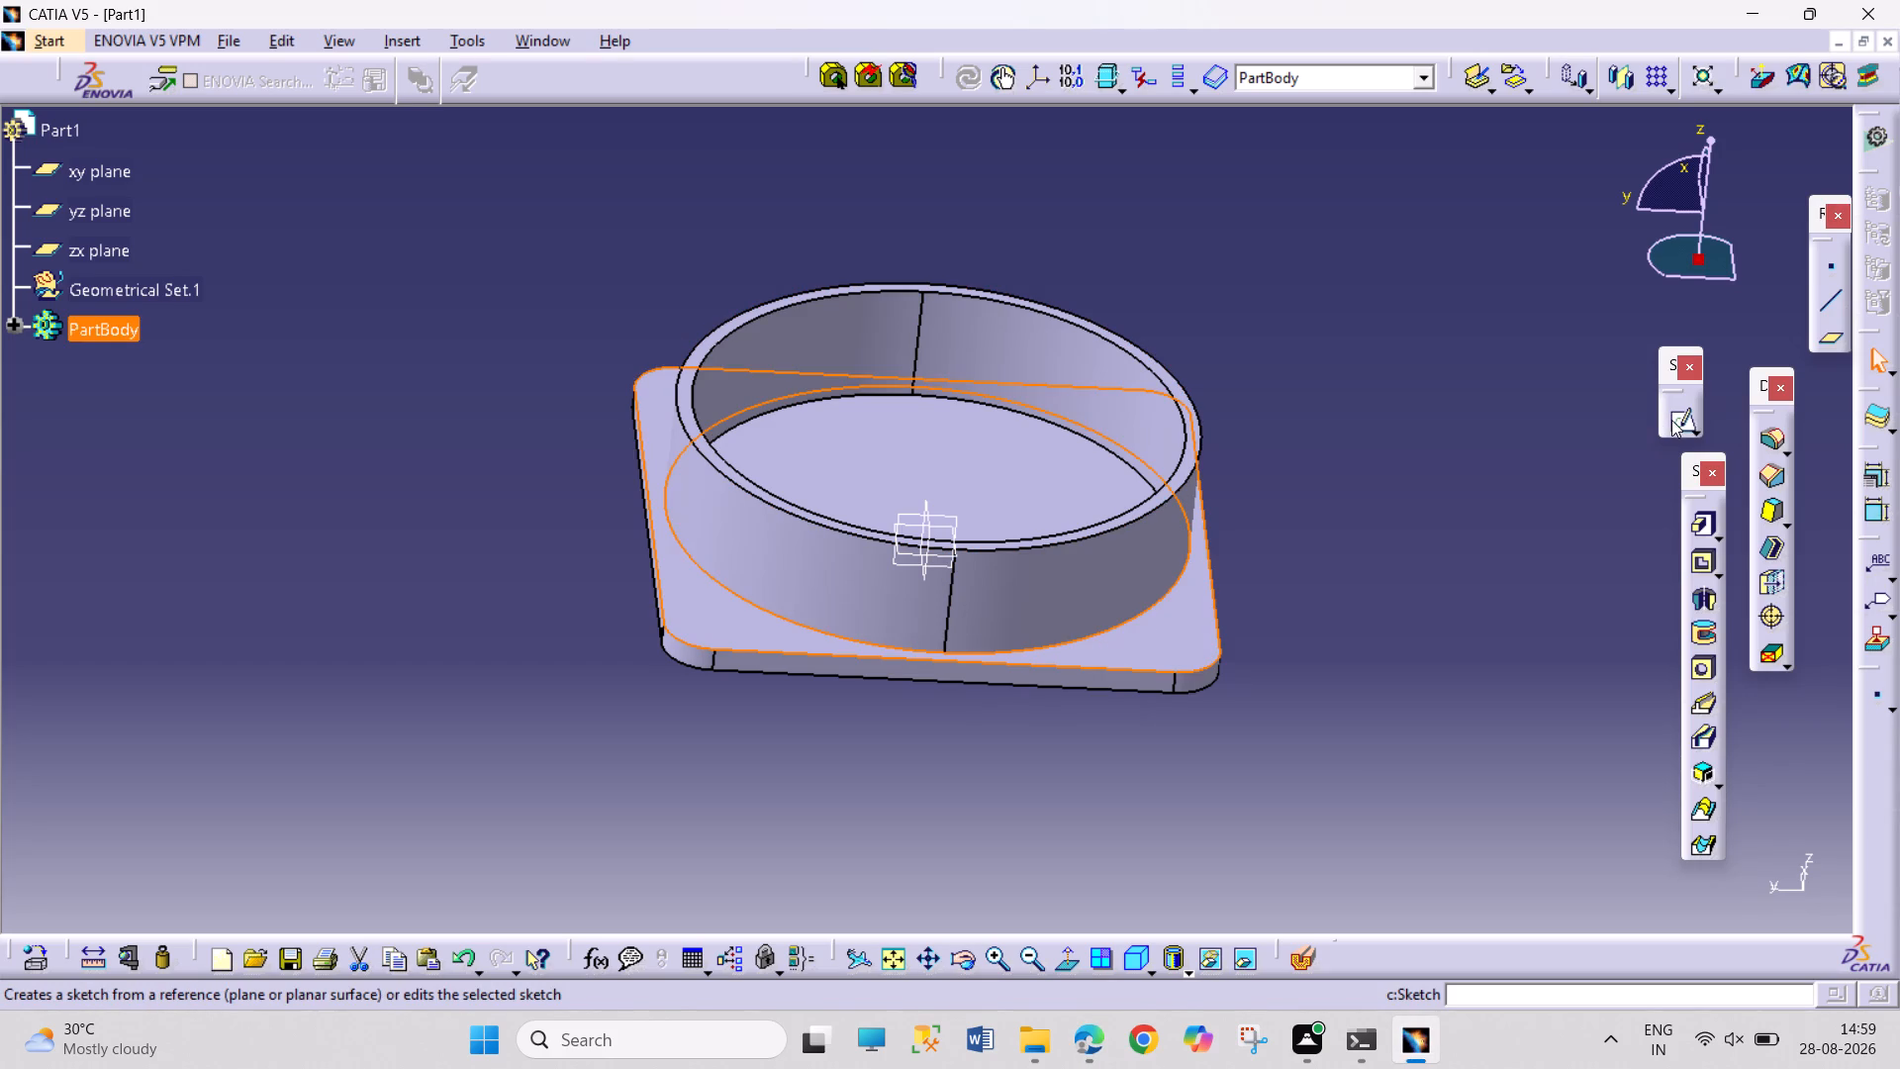
pyautogui.click(1671, 420)
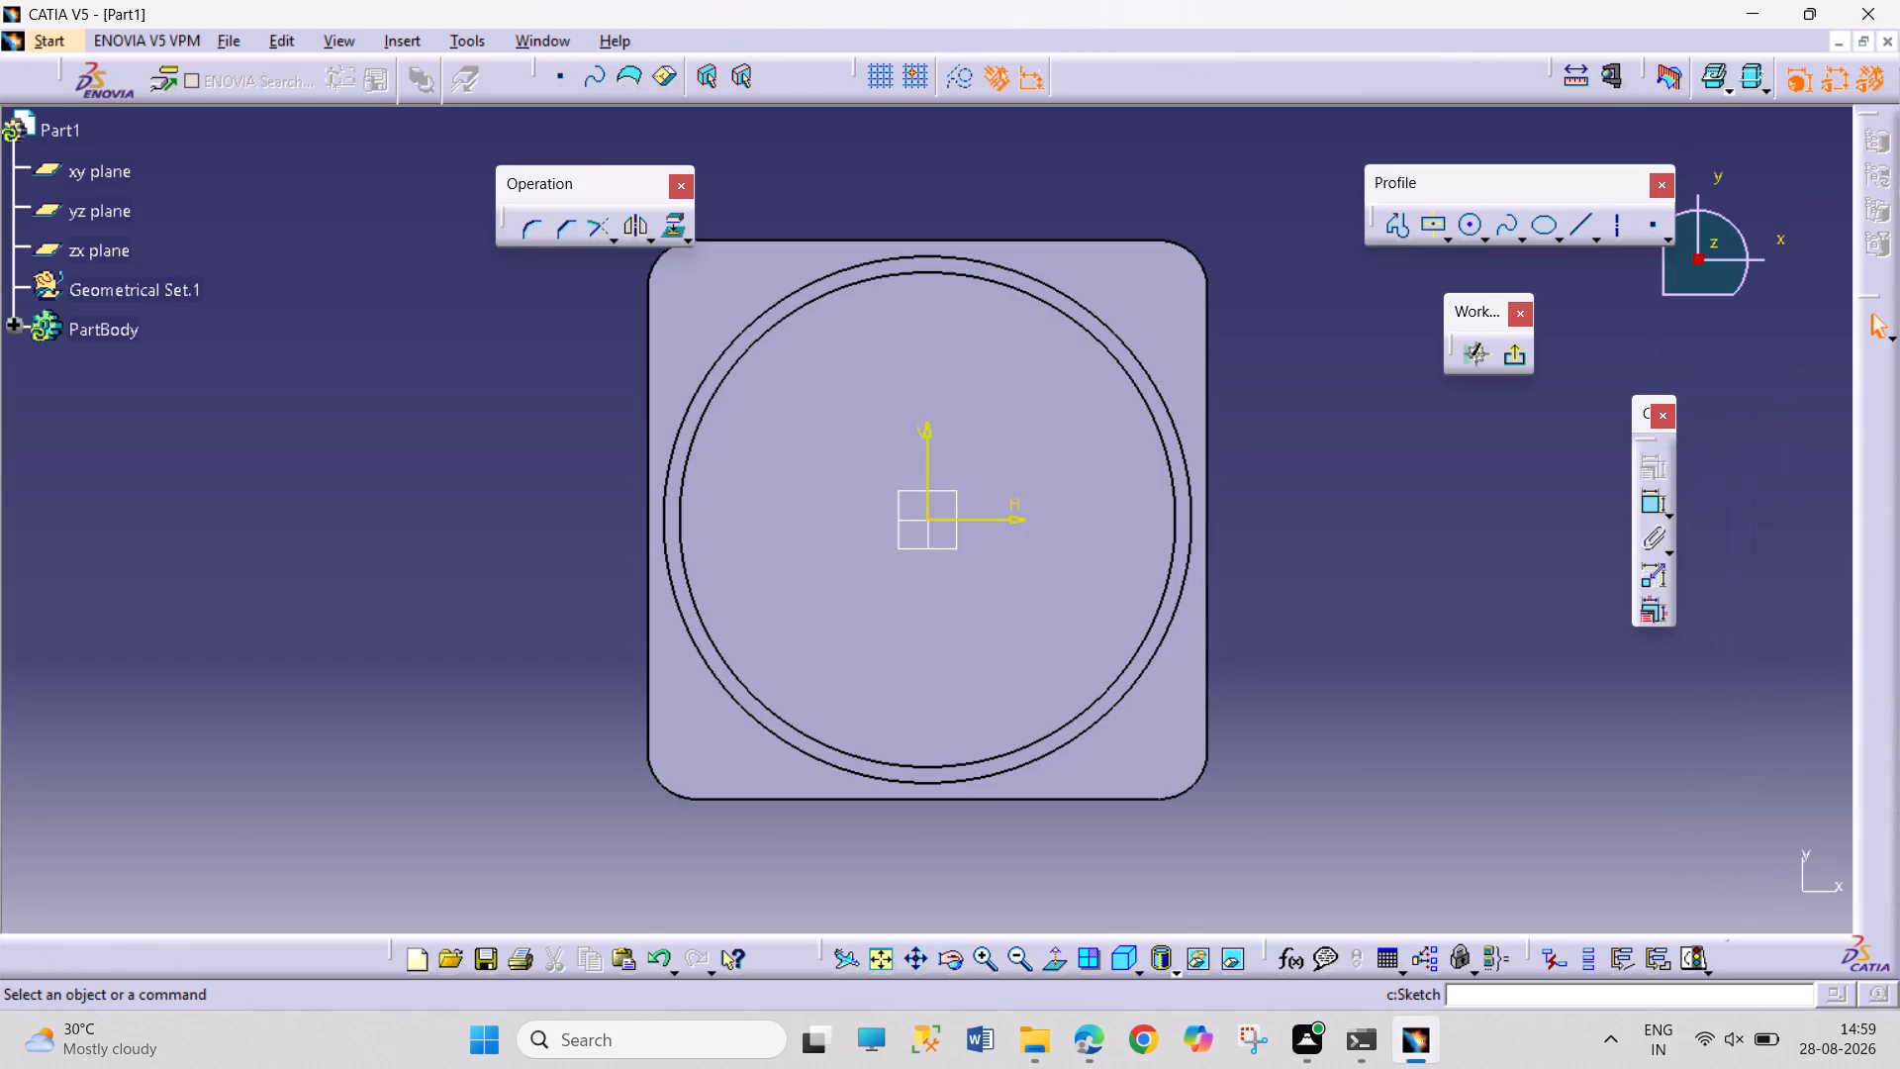
pyautogui.click(1472, 221)
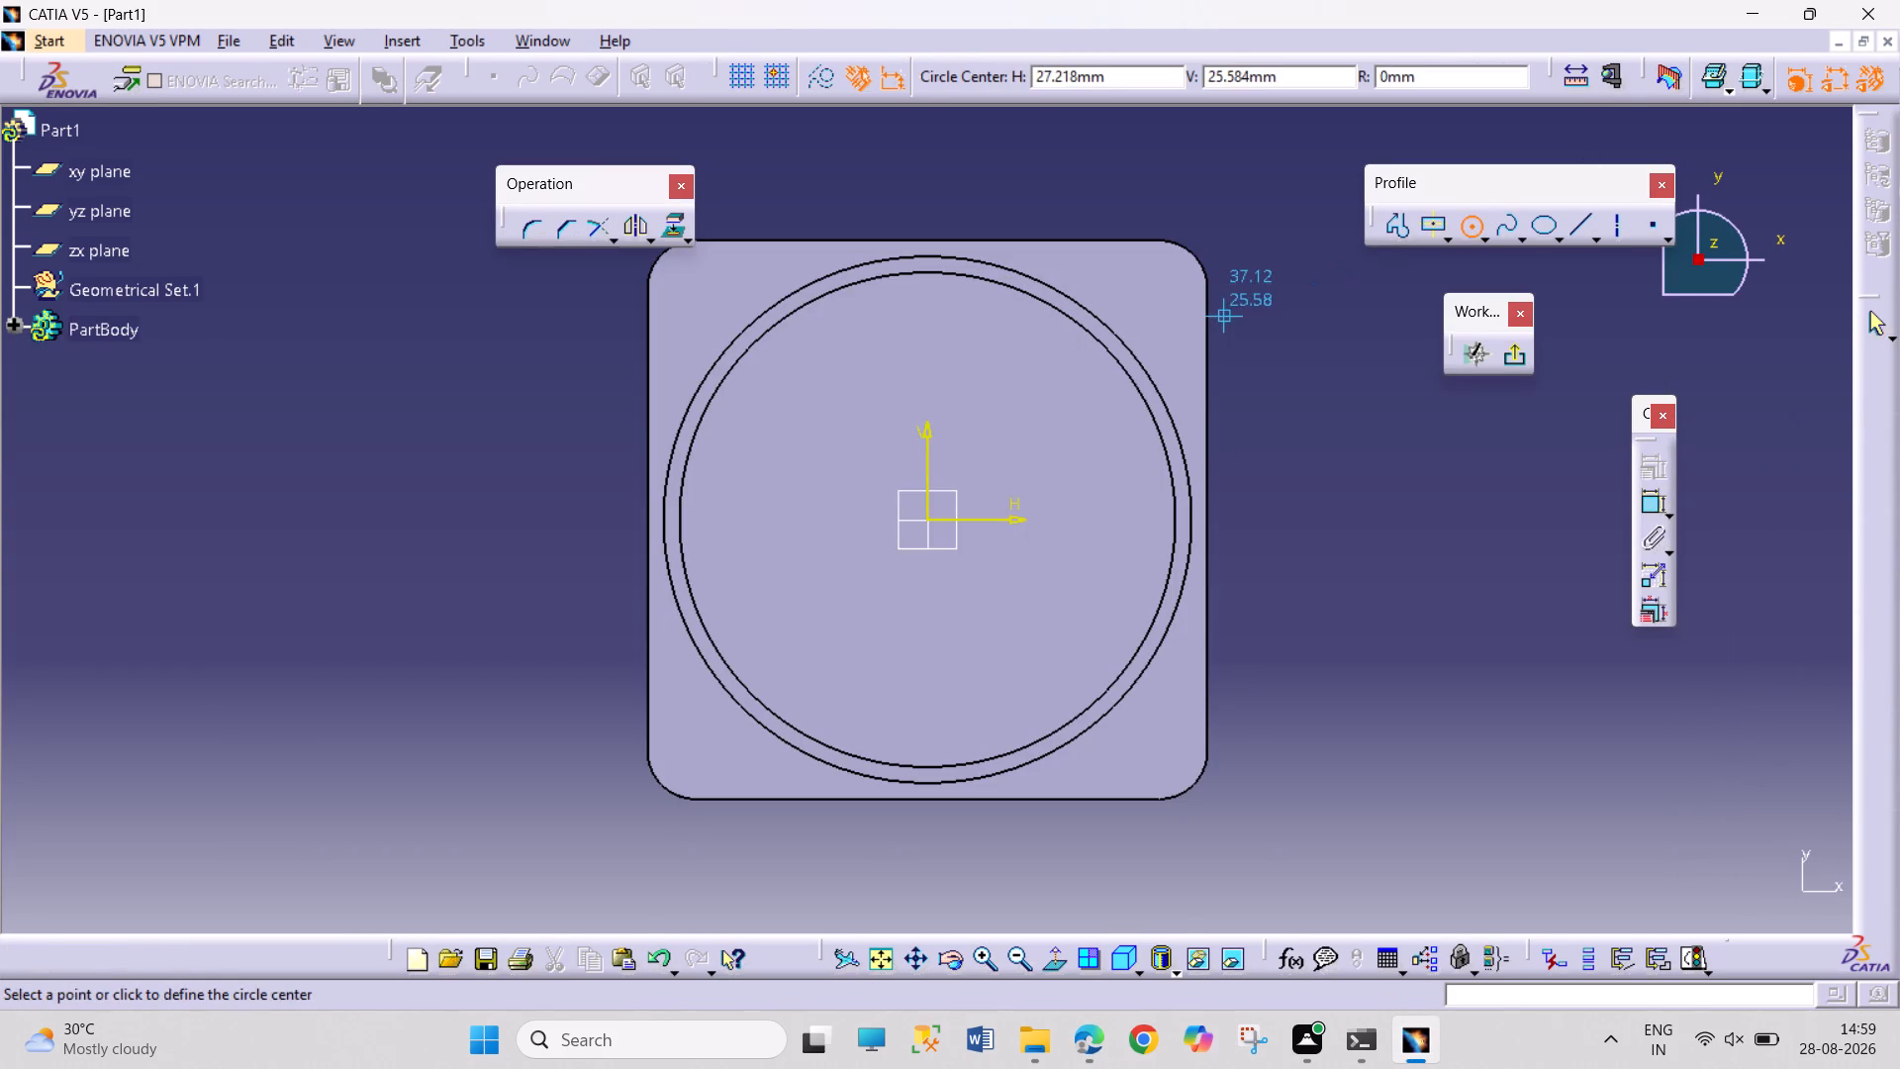
pyautogui.moveTo(927, 519); pyautogui.dragTo(1080, 599)
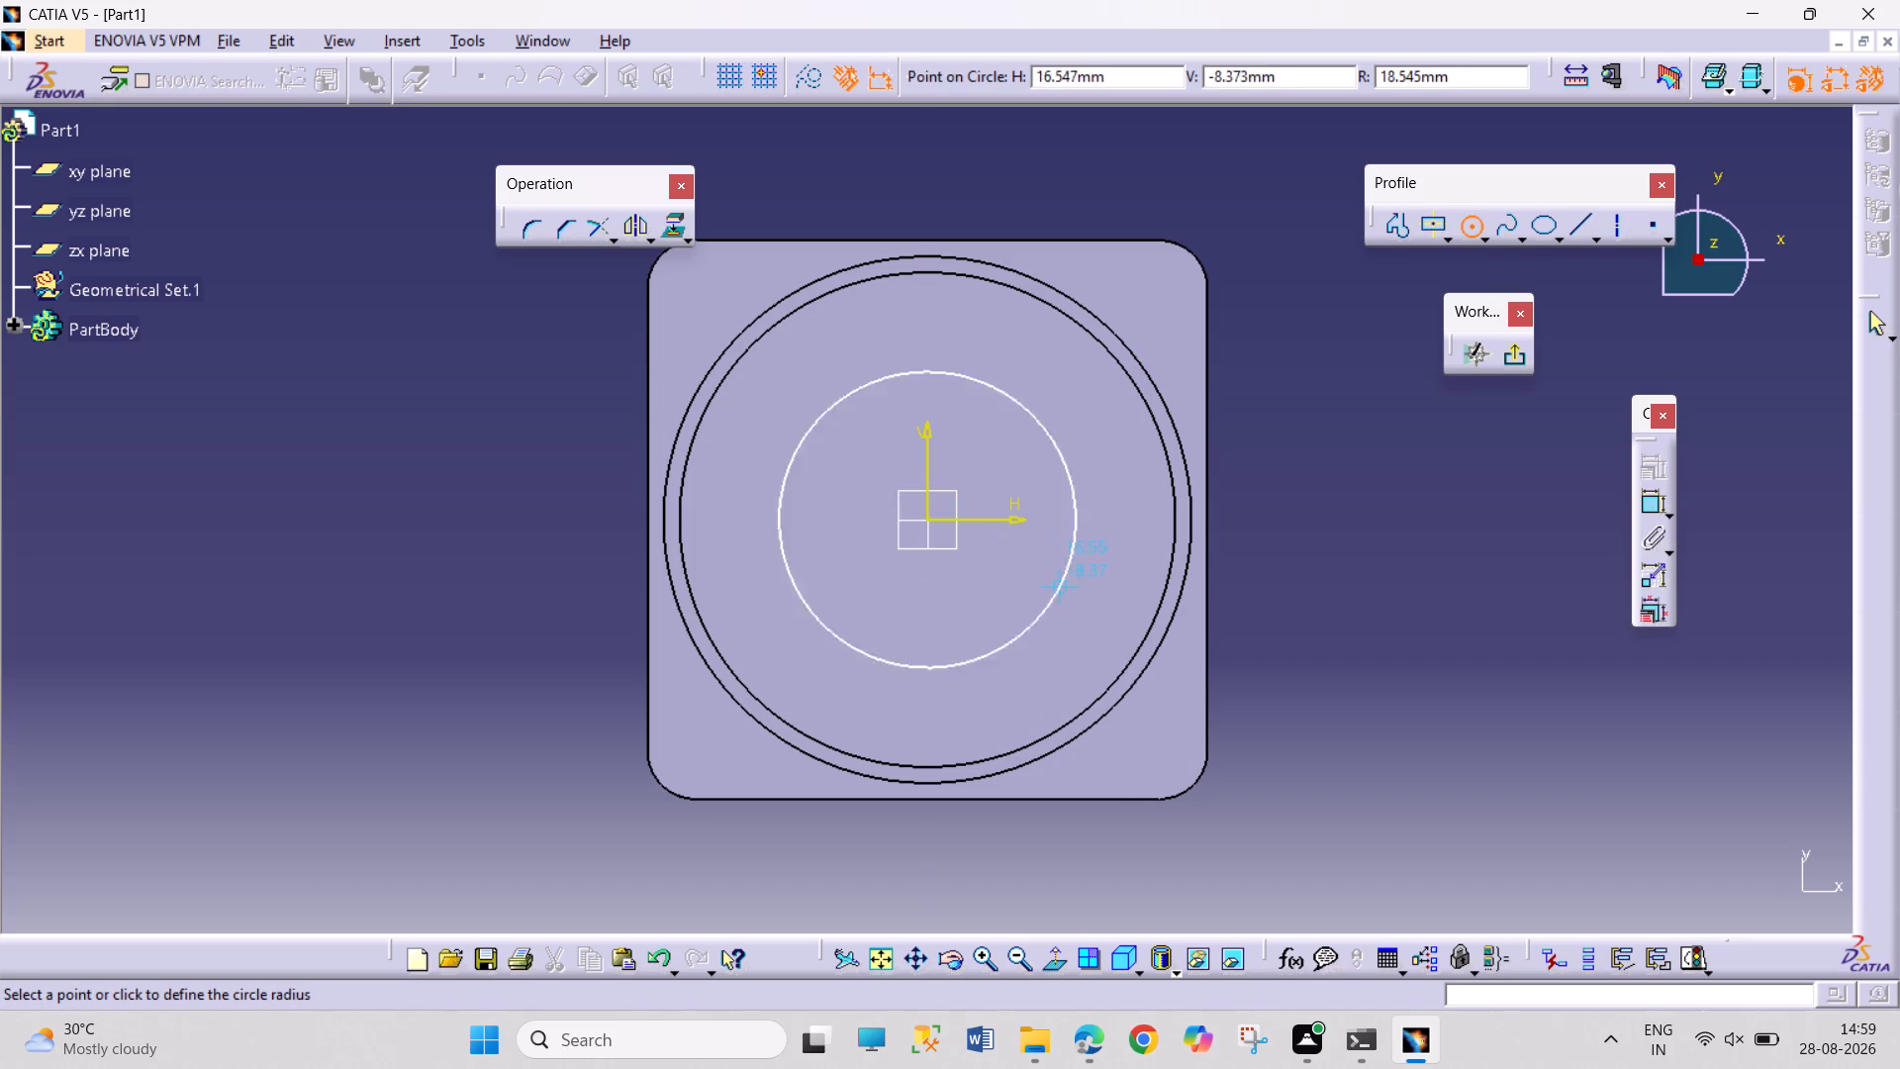
pyautogui.moveTo(1080, 599); pyautogui.dragTo(1175, 763)
pyautogui.click(1175, 763)
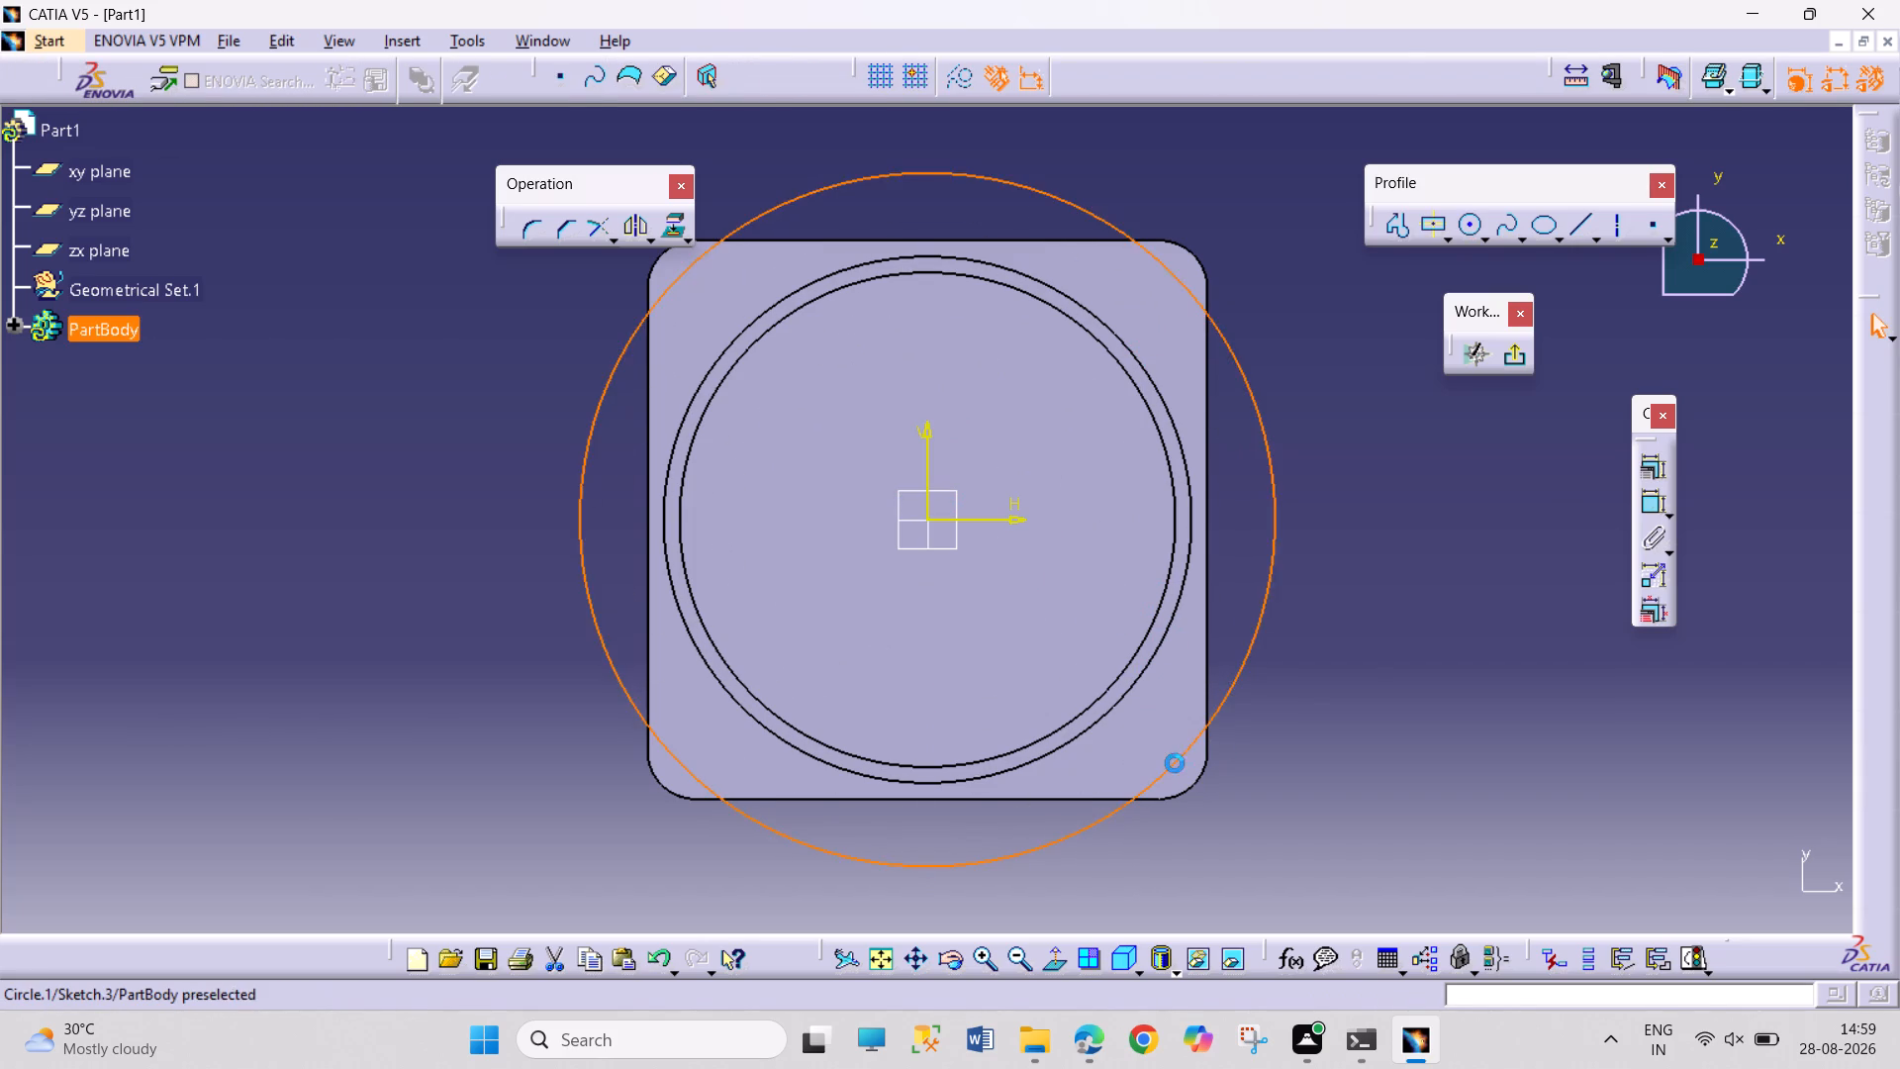
# Dimension the large origin-centred circle and set its diameter to 82 mm.
pyautogui.click(1641, 507)
pyautogui.click(1500, 671)
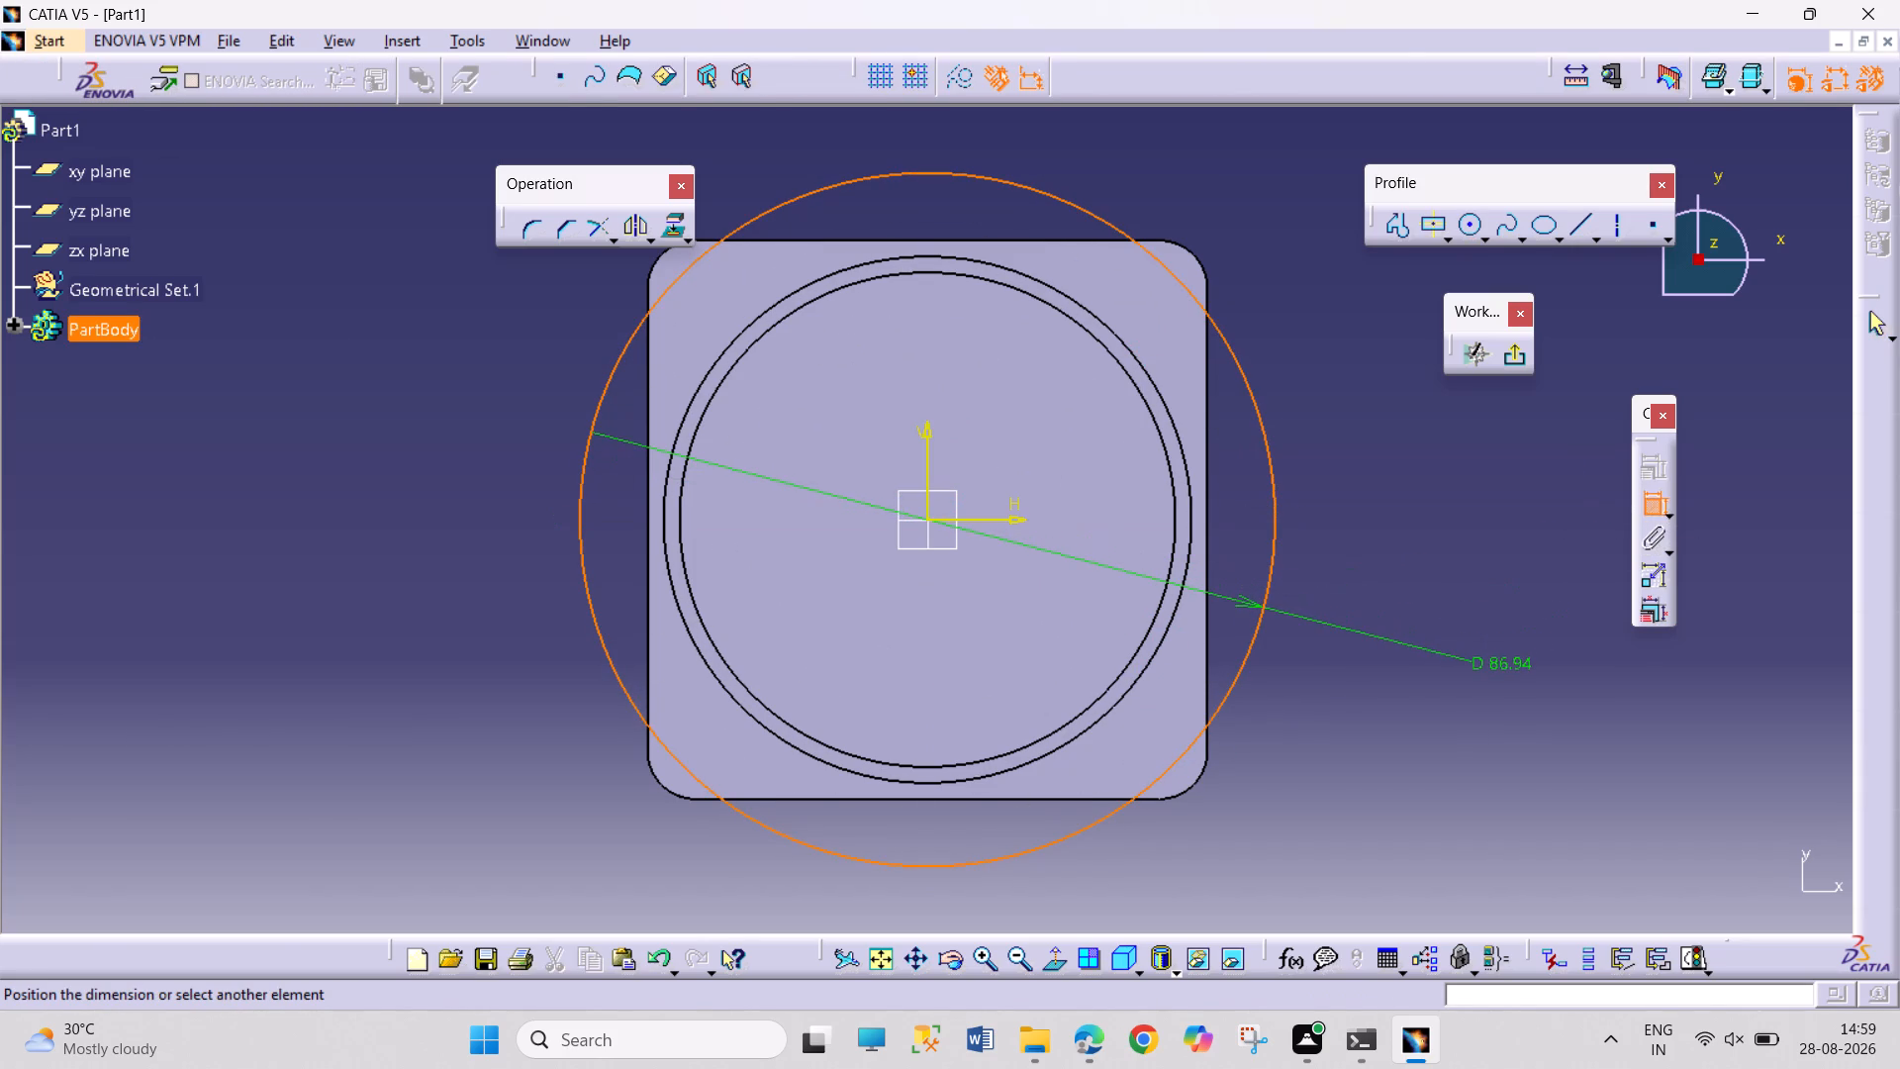
pyautogui.doubleClick(1509, 659)
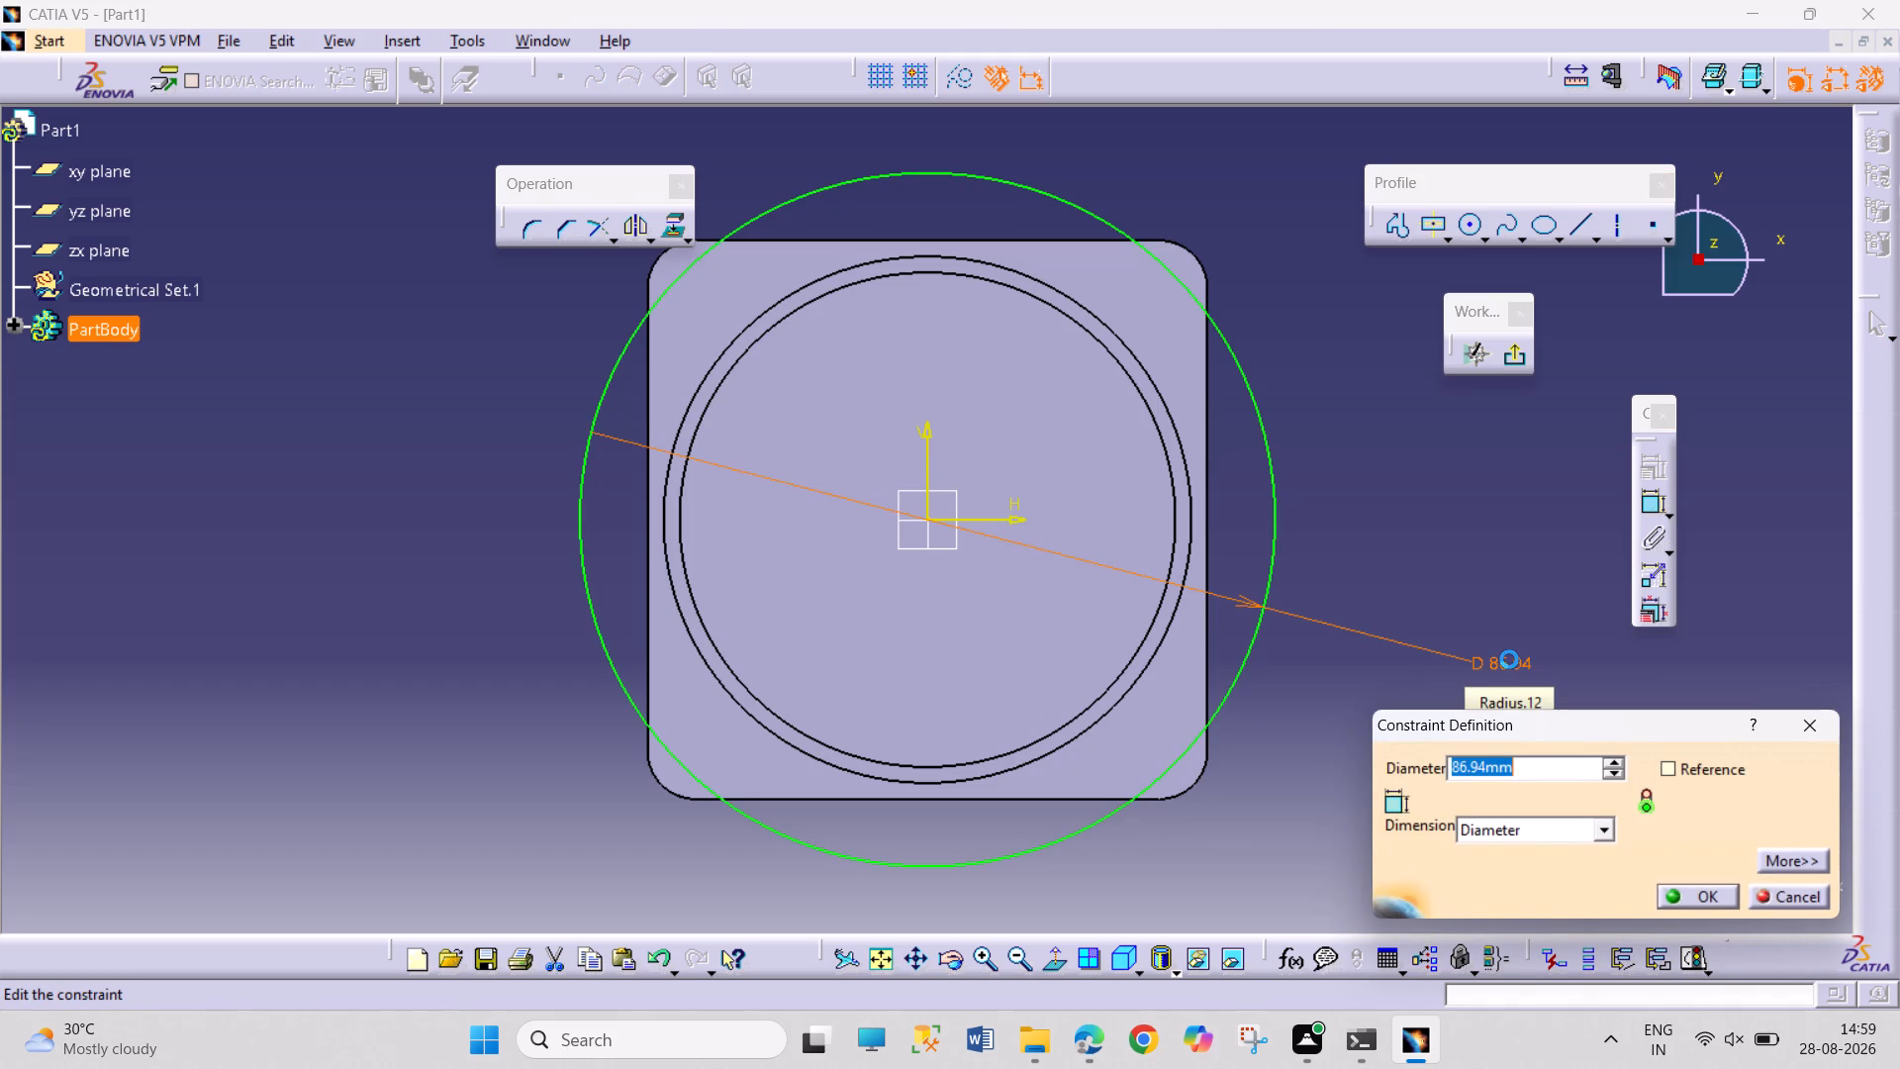
pyautogui.write('82')
pyautogui.press('Return')
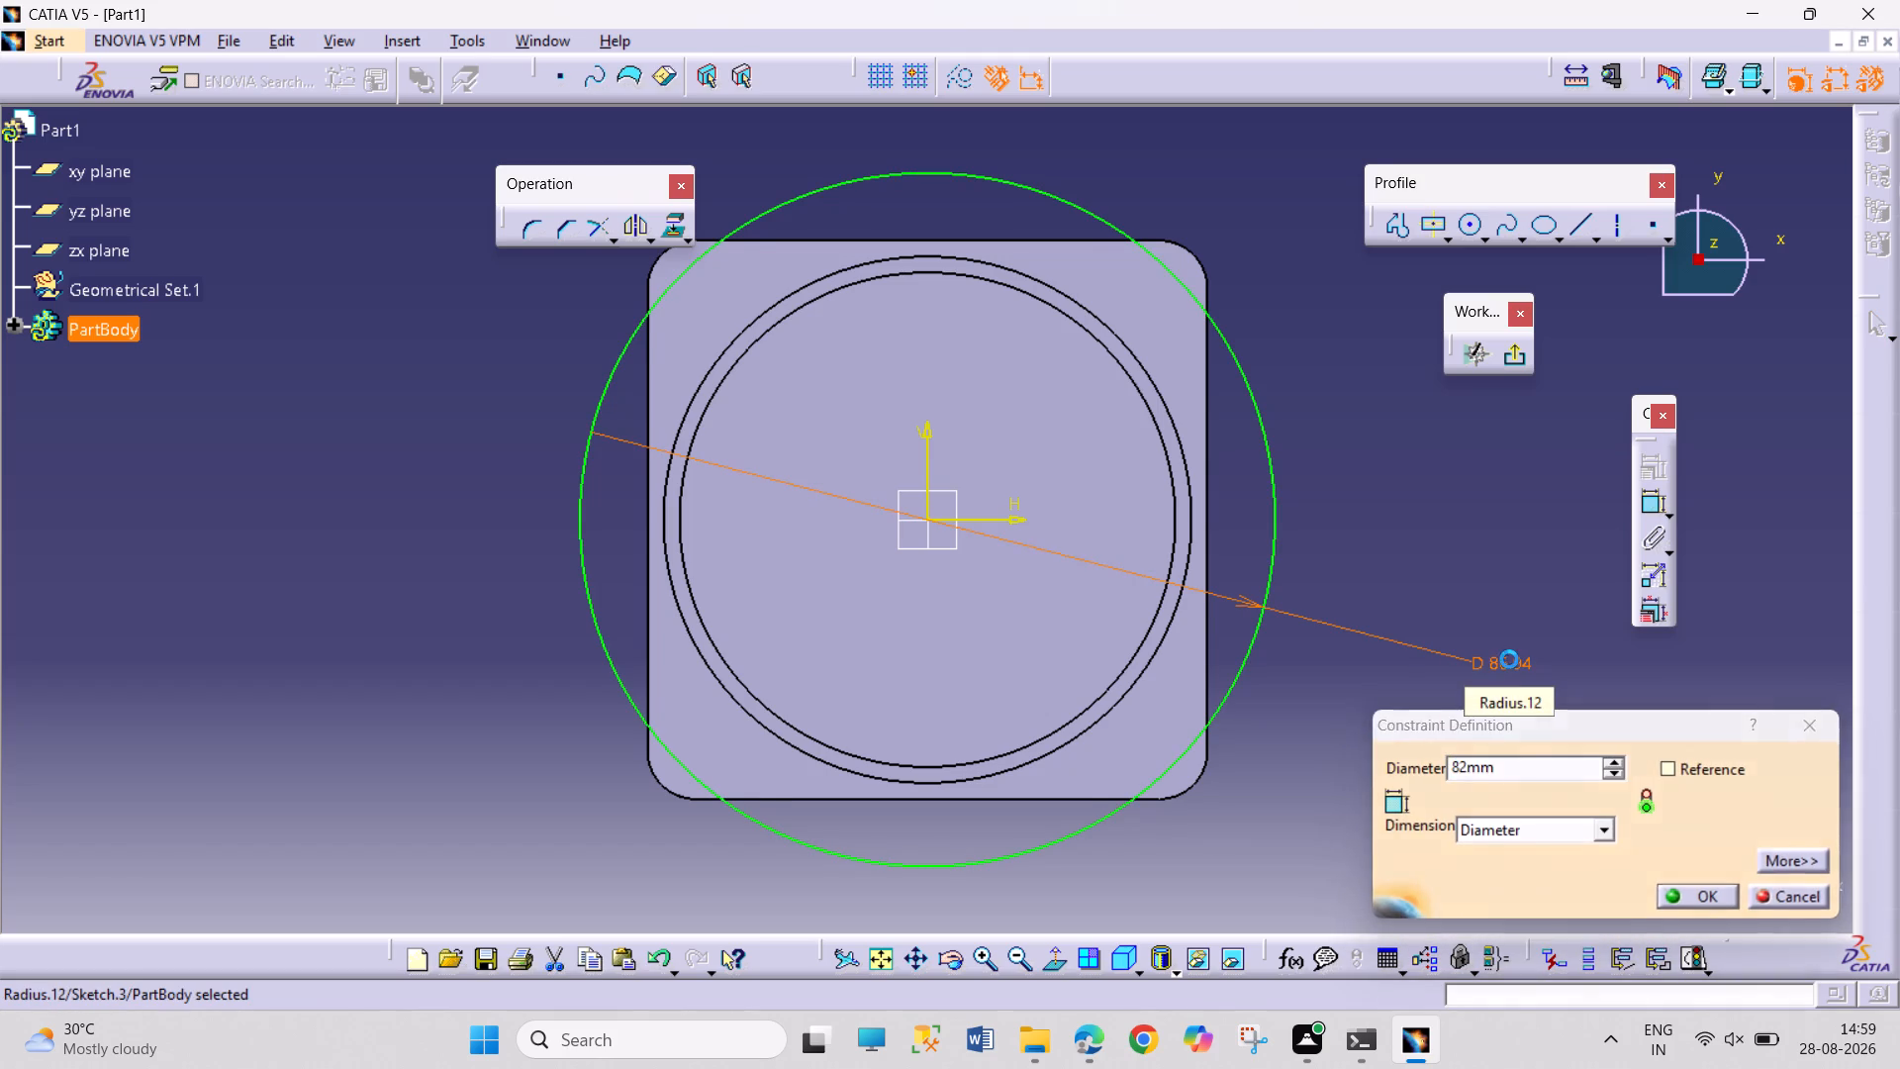
pyautogui.click(1470, 728)
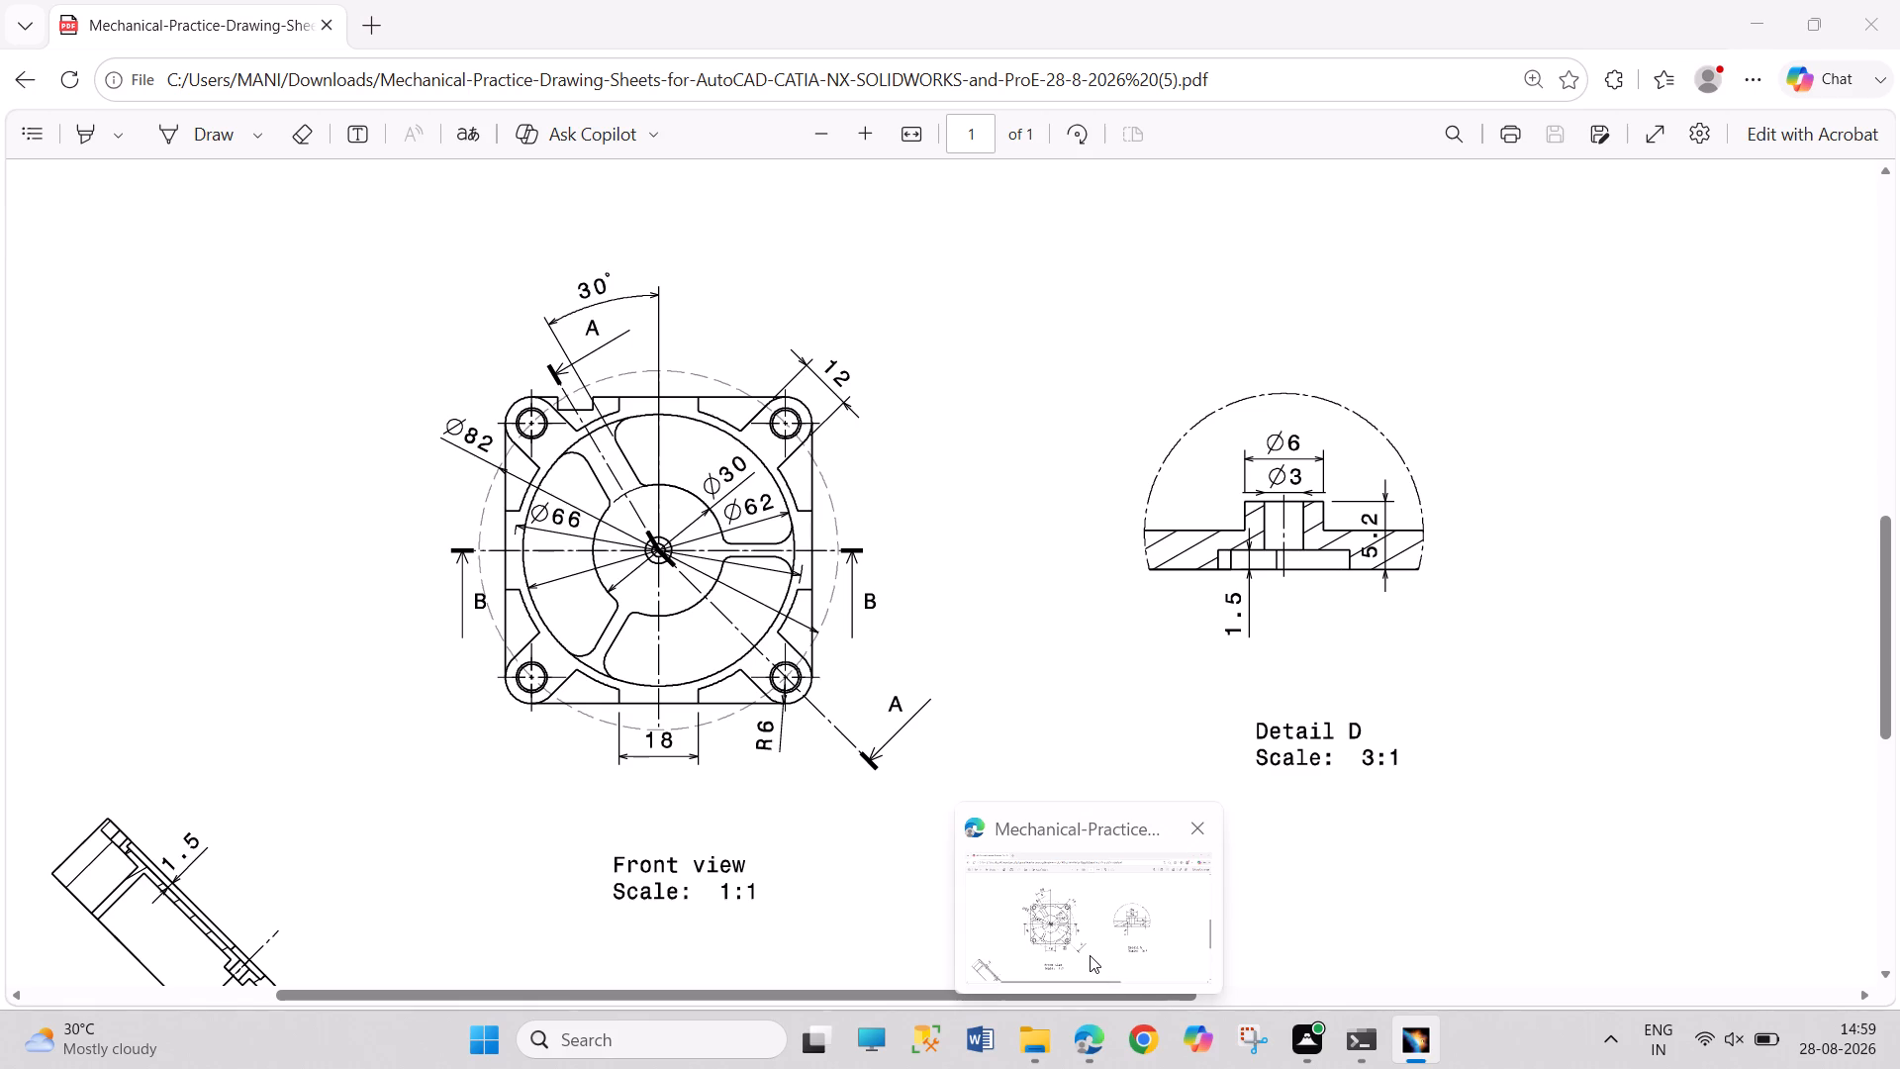
# Check the front and section views in the PDF, and in CATIA sketch a small circle centred on the 82 mm circle at the plate's lower-right corner.
pyautogui.click(1090, 955)
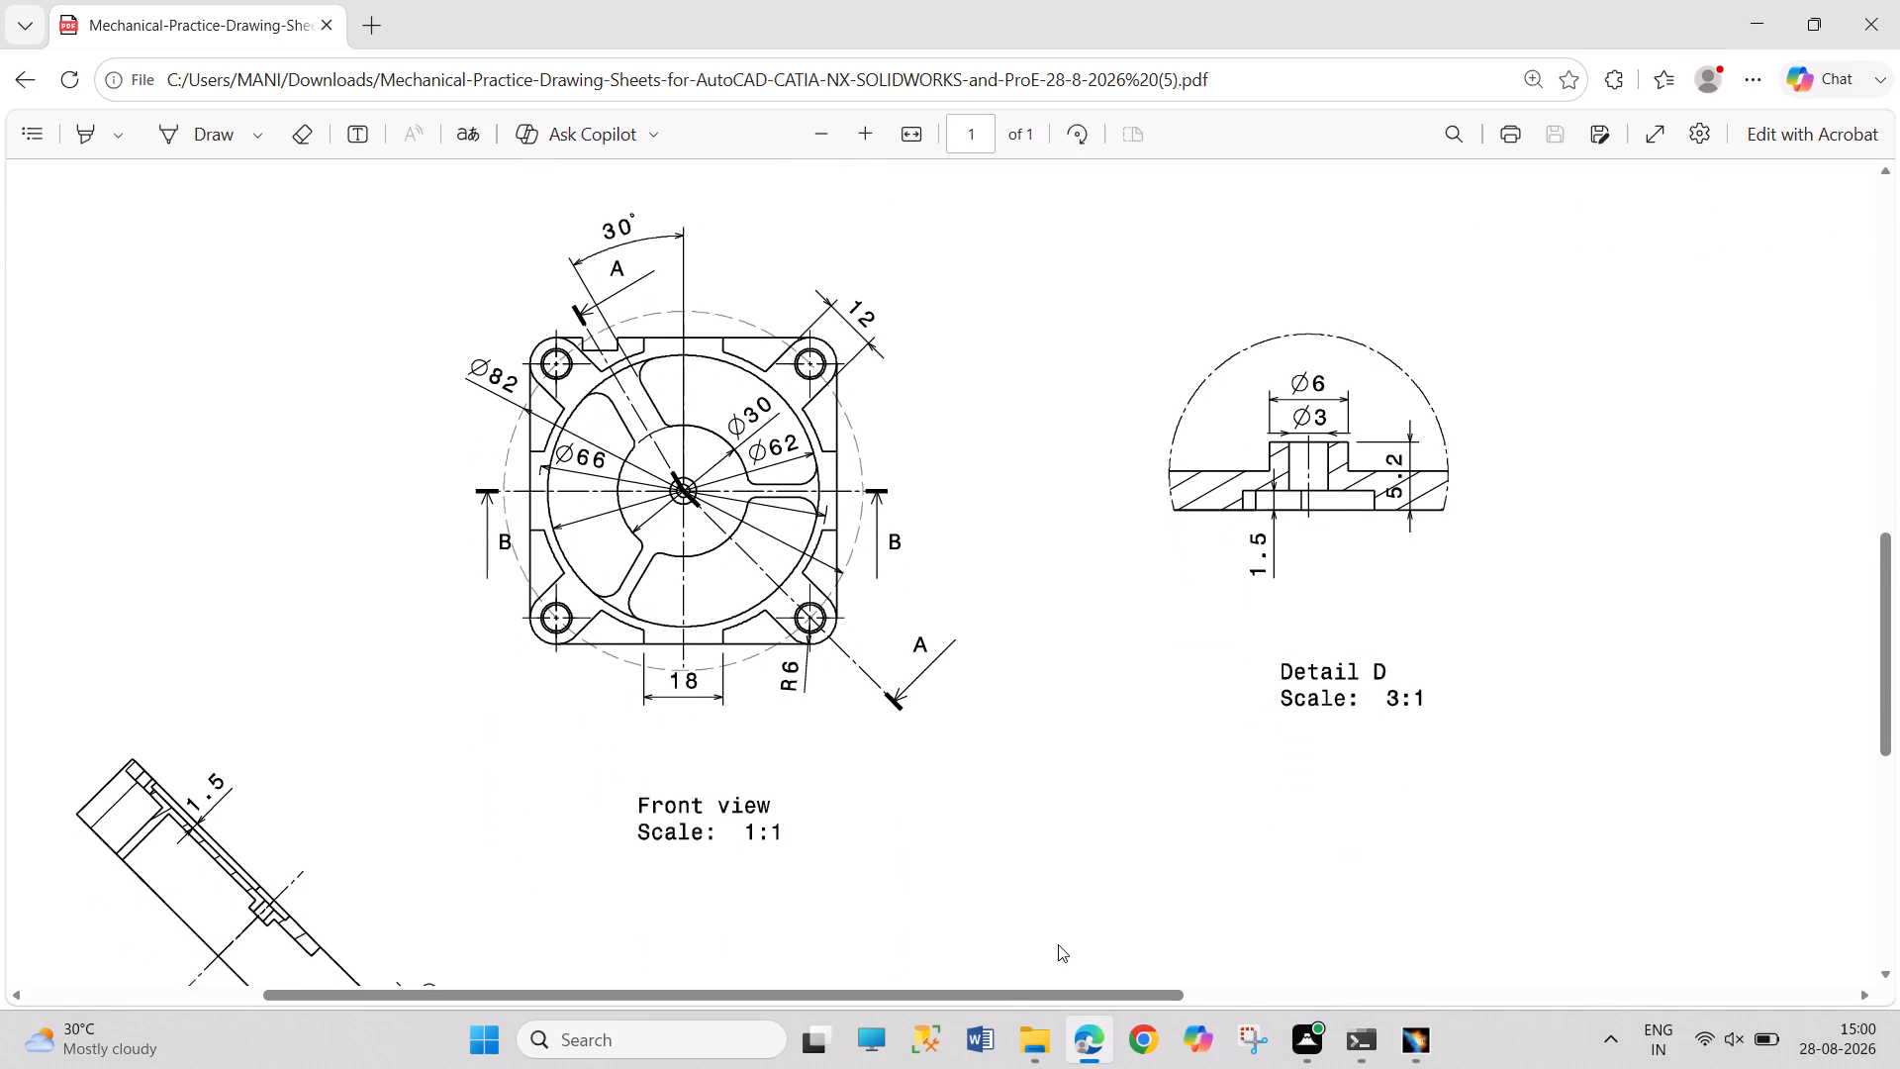
pyautogui.click(1058, 944)
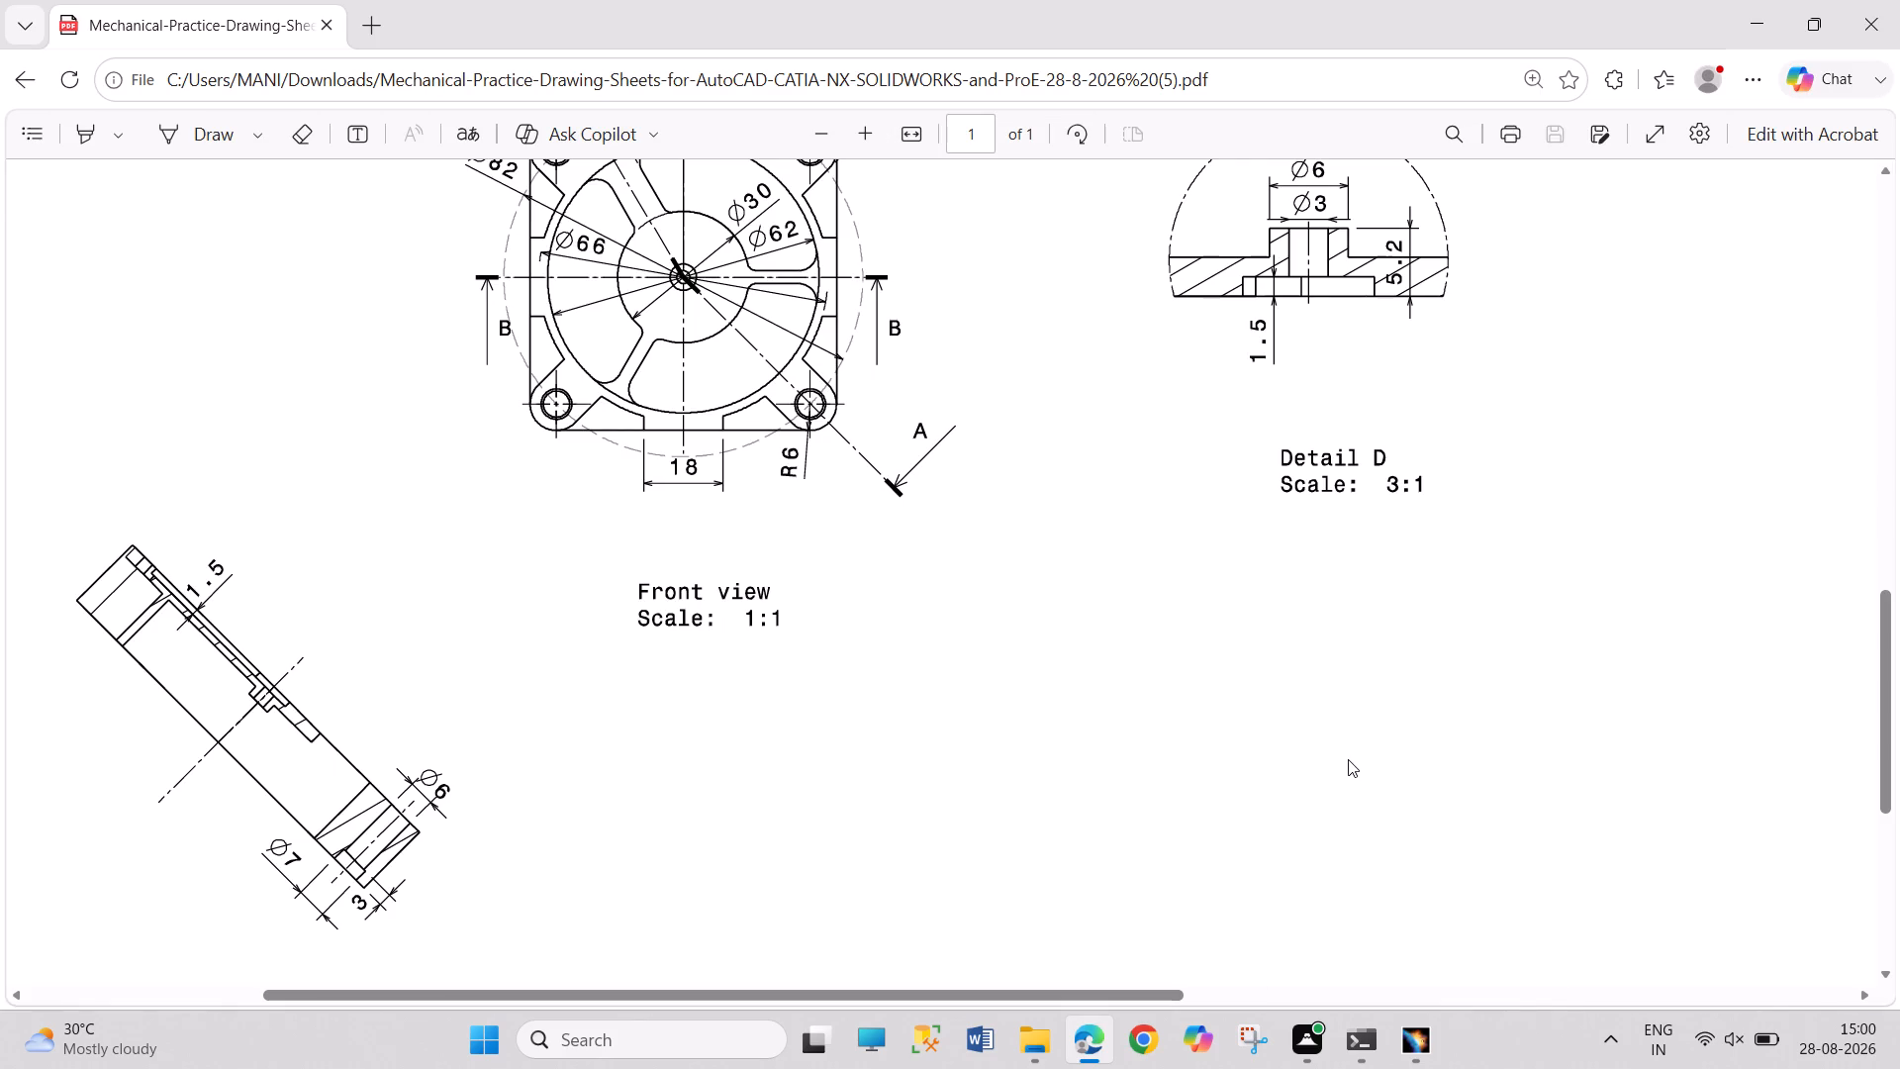
pyautogui.click(1413, 1036)
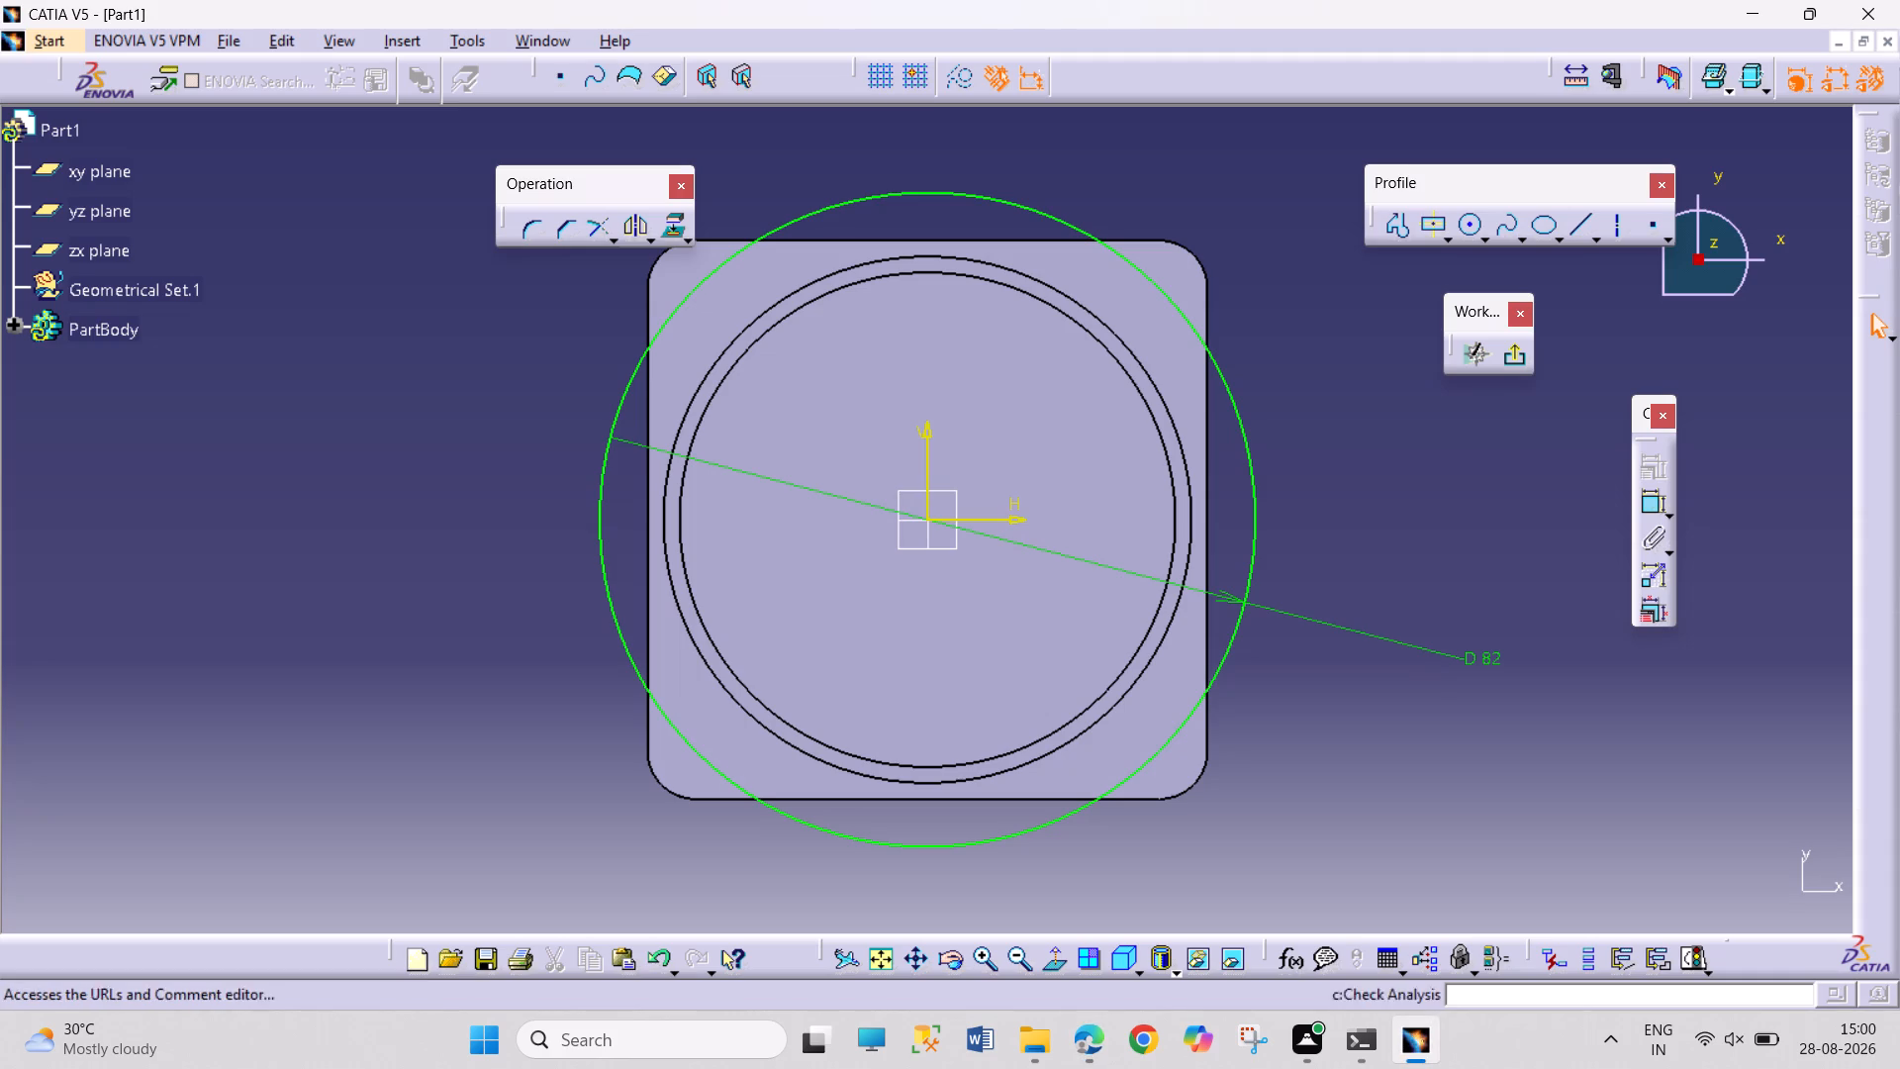
pyautogui.click(1185, 767)
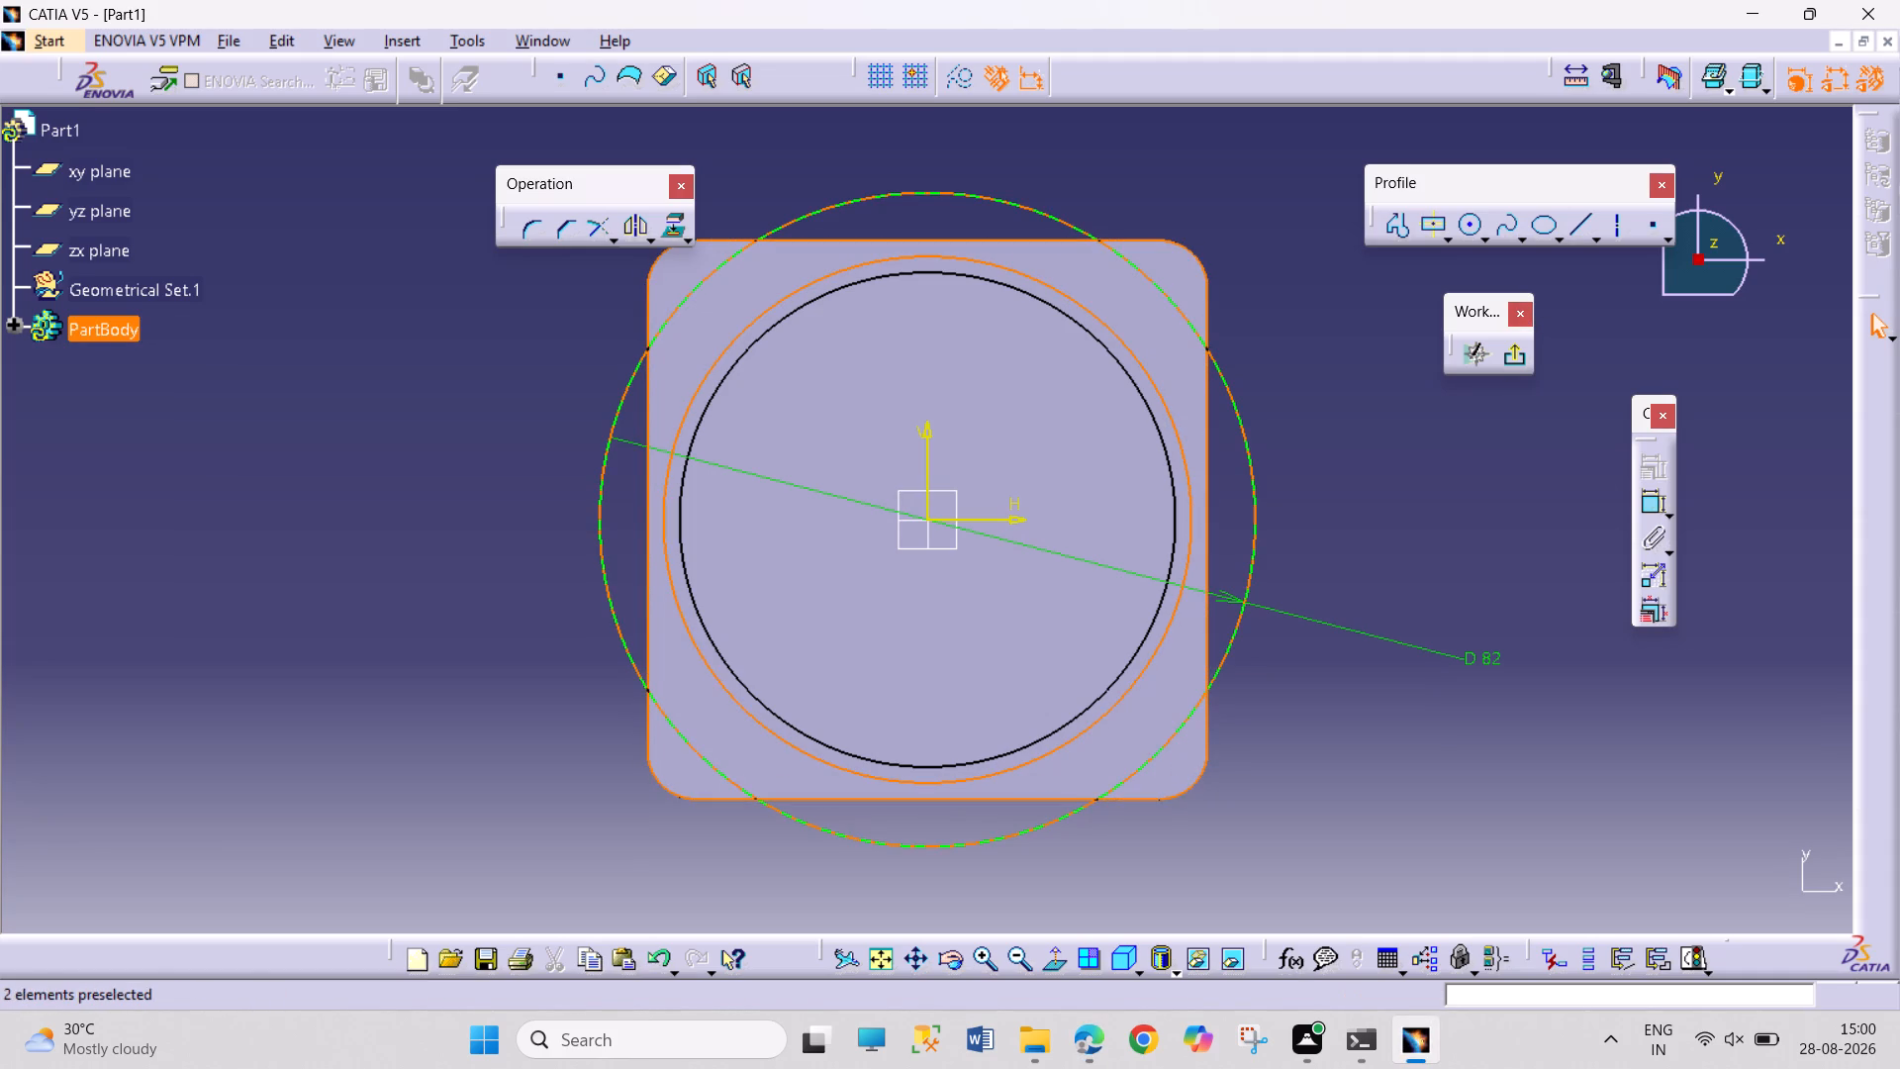
pyautogui.click(1400, 801)
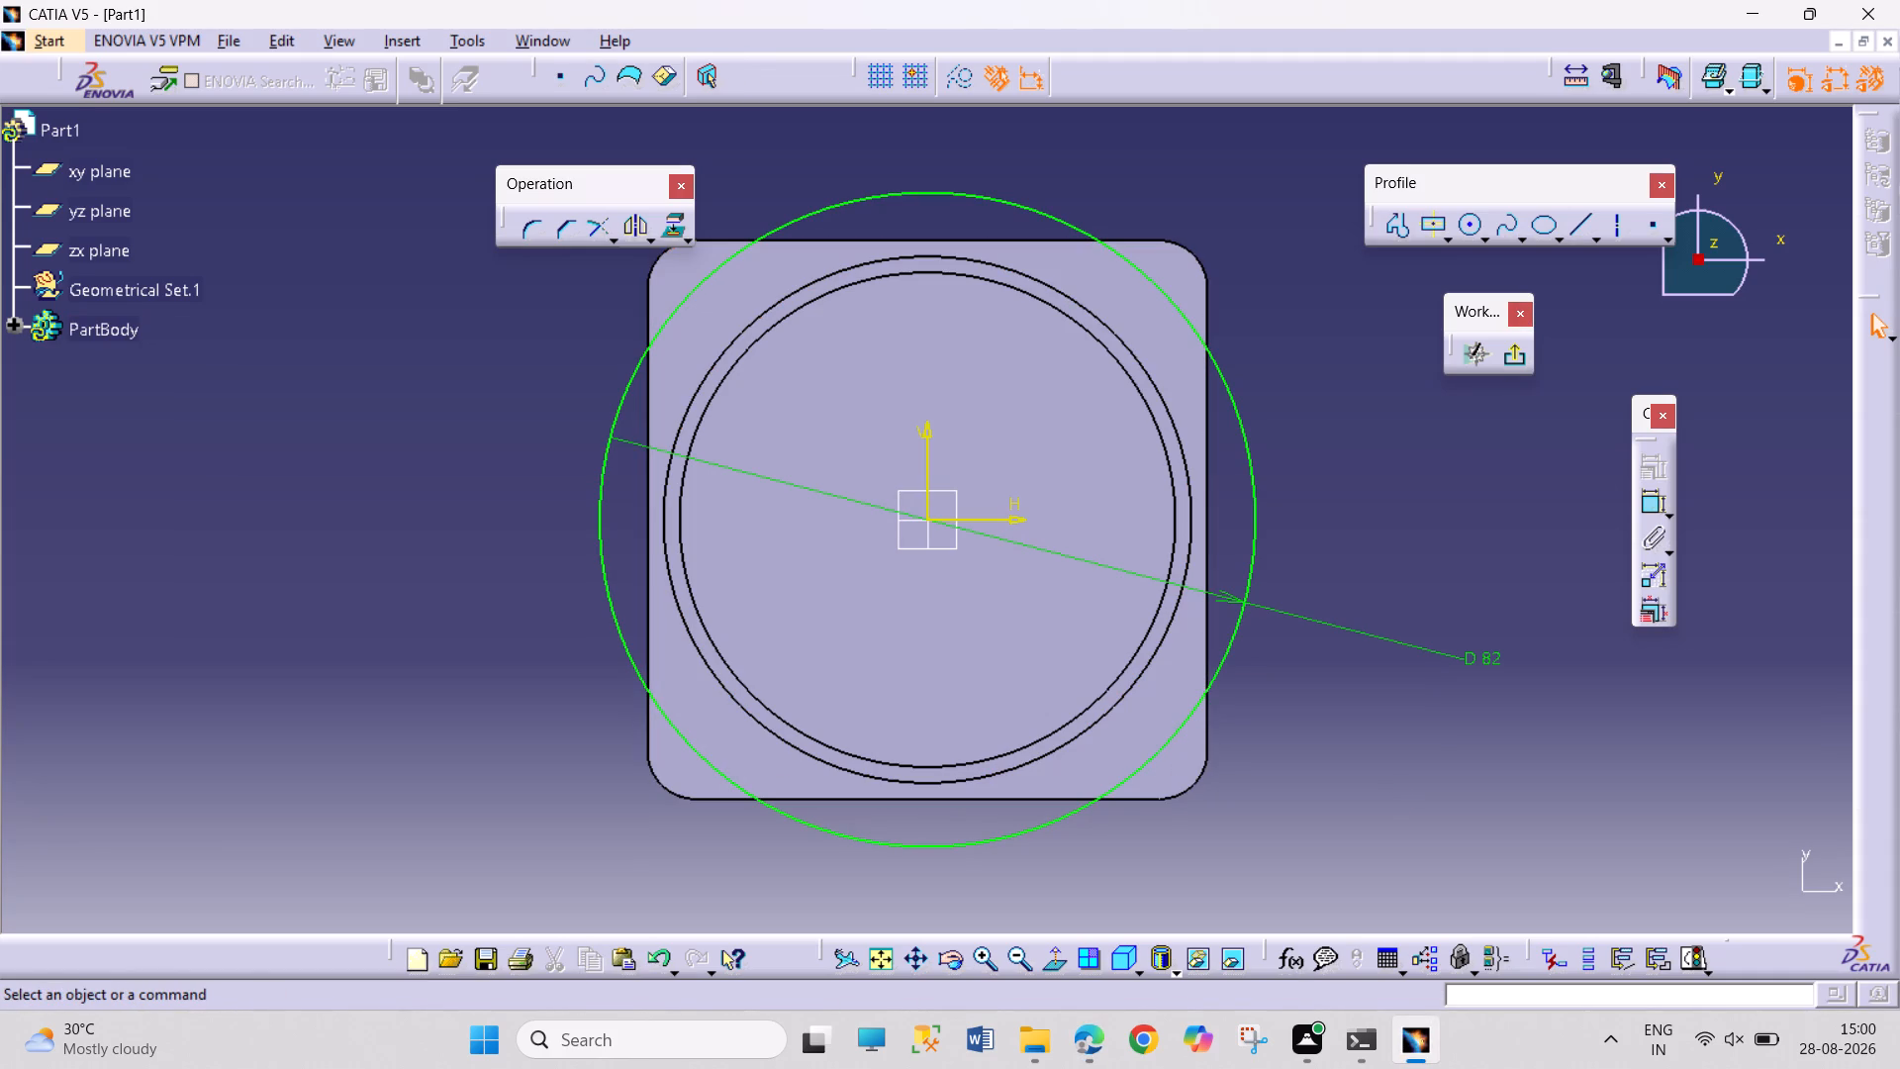
pyautogui.click(1469, 224)
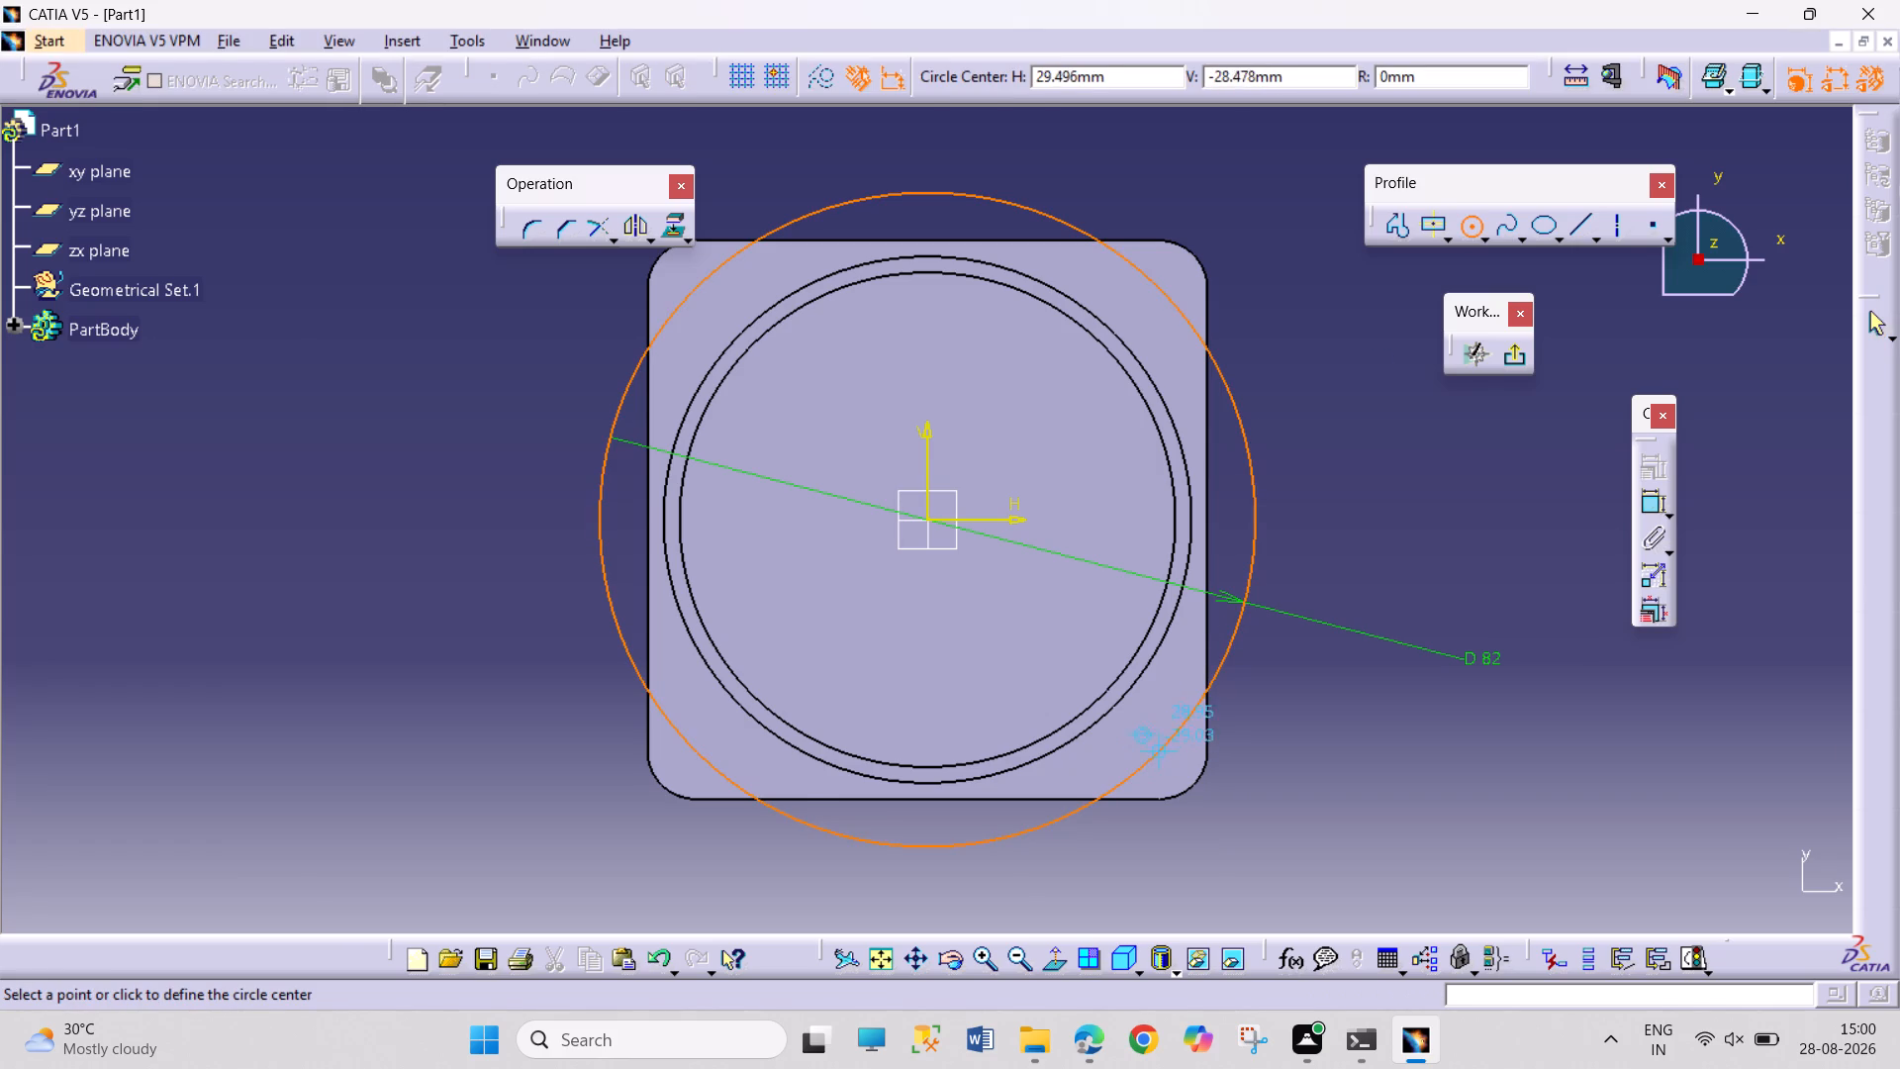
pyautogui.click(1163, 748)
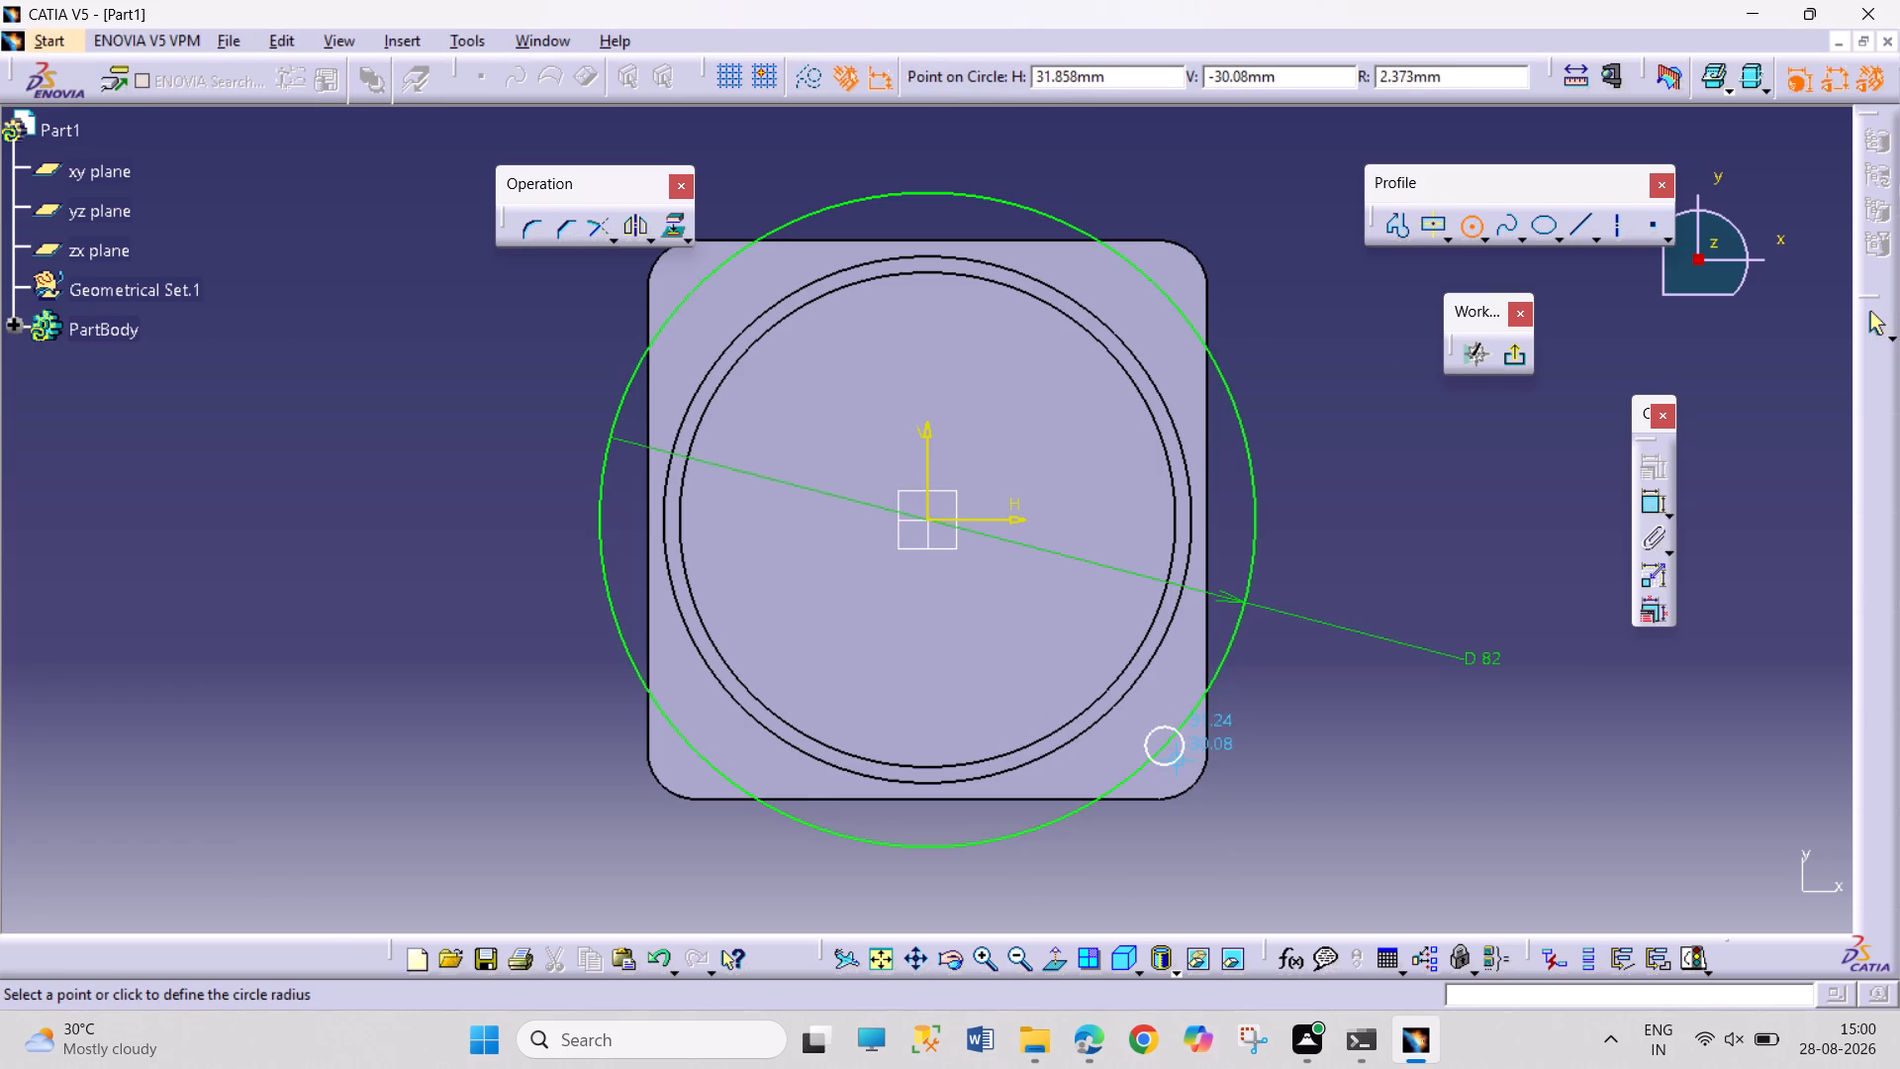
pyautogui.click(1183, 764)
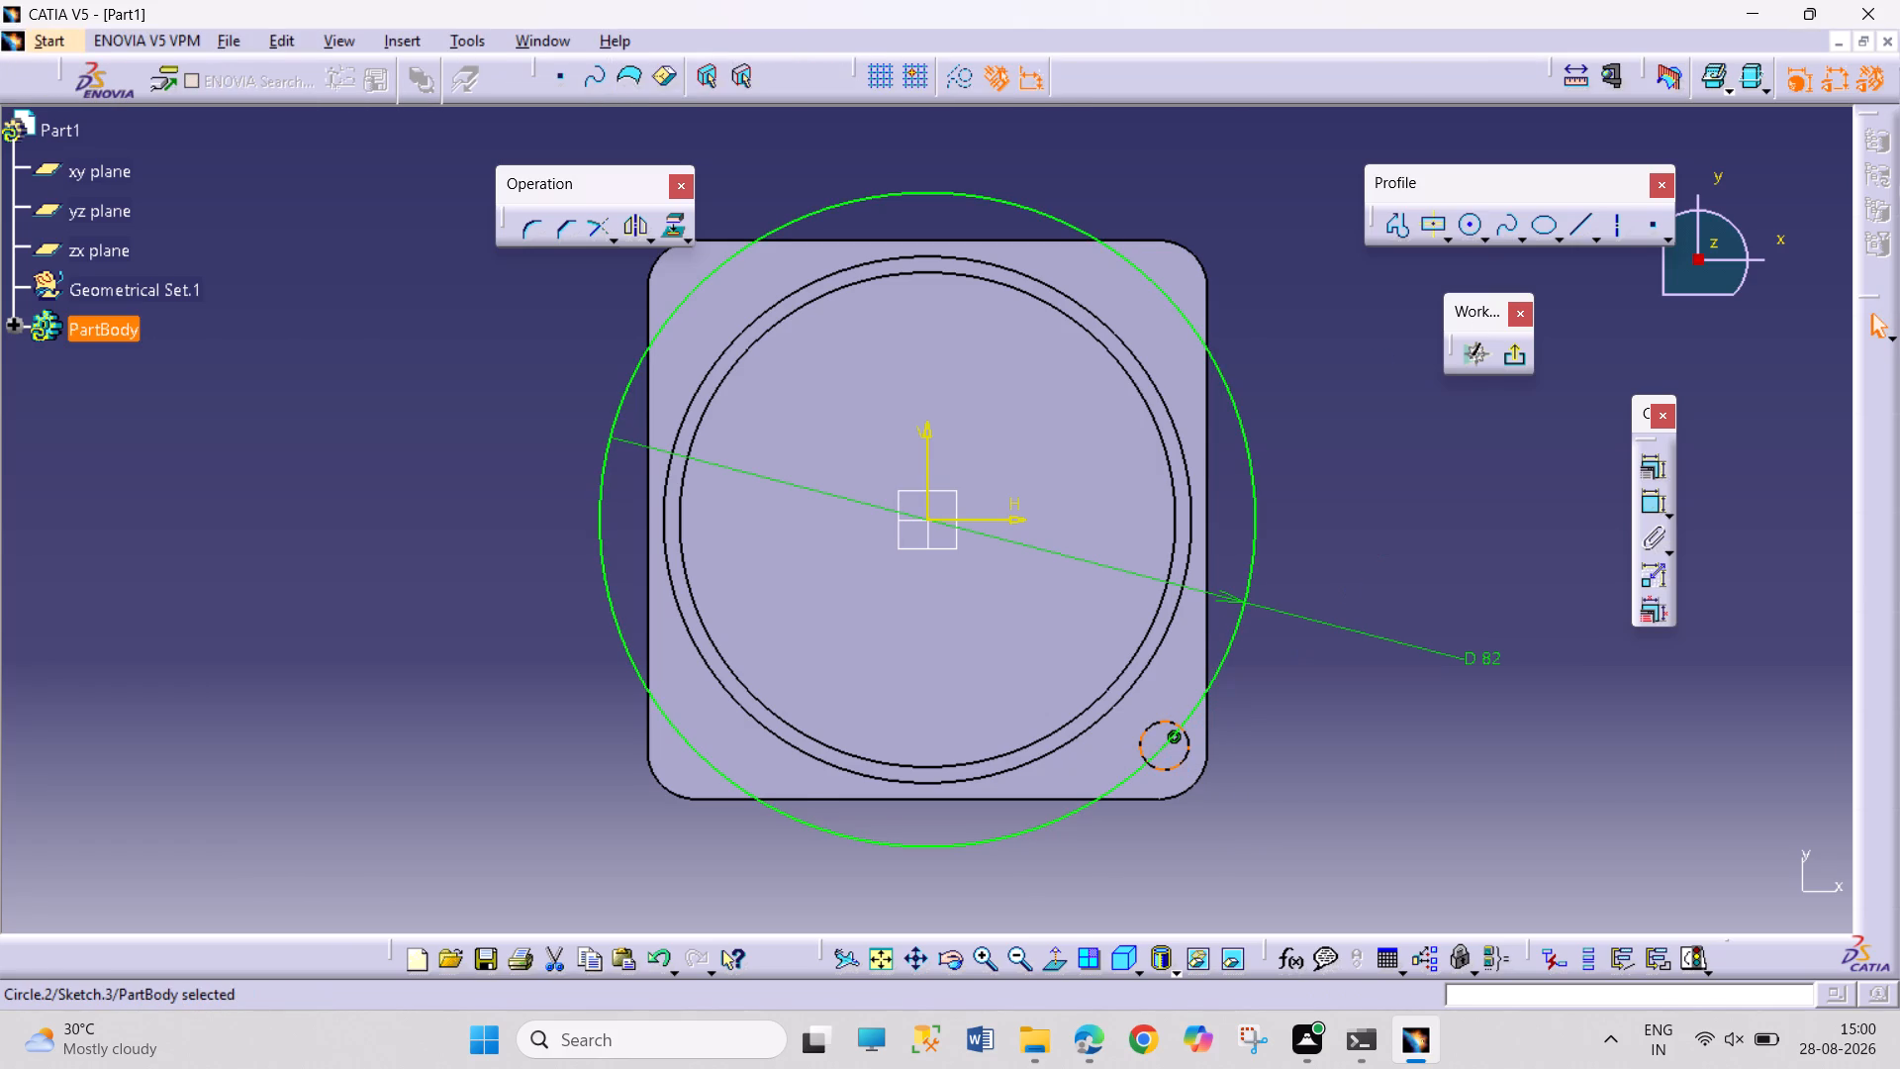
# Sketch three more small circles, about 6 to 8 mm in diameter, centred on the 82 mm circle at the plate's other three corners.
pyautogui.click(1475, 240)
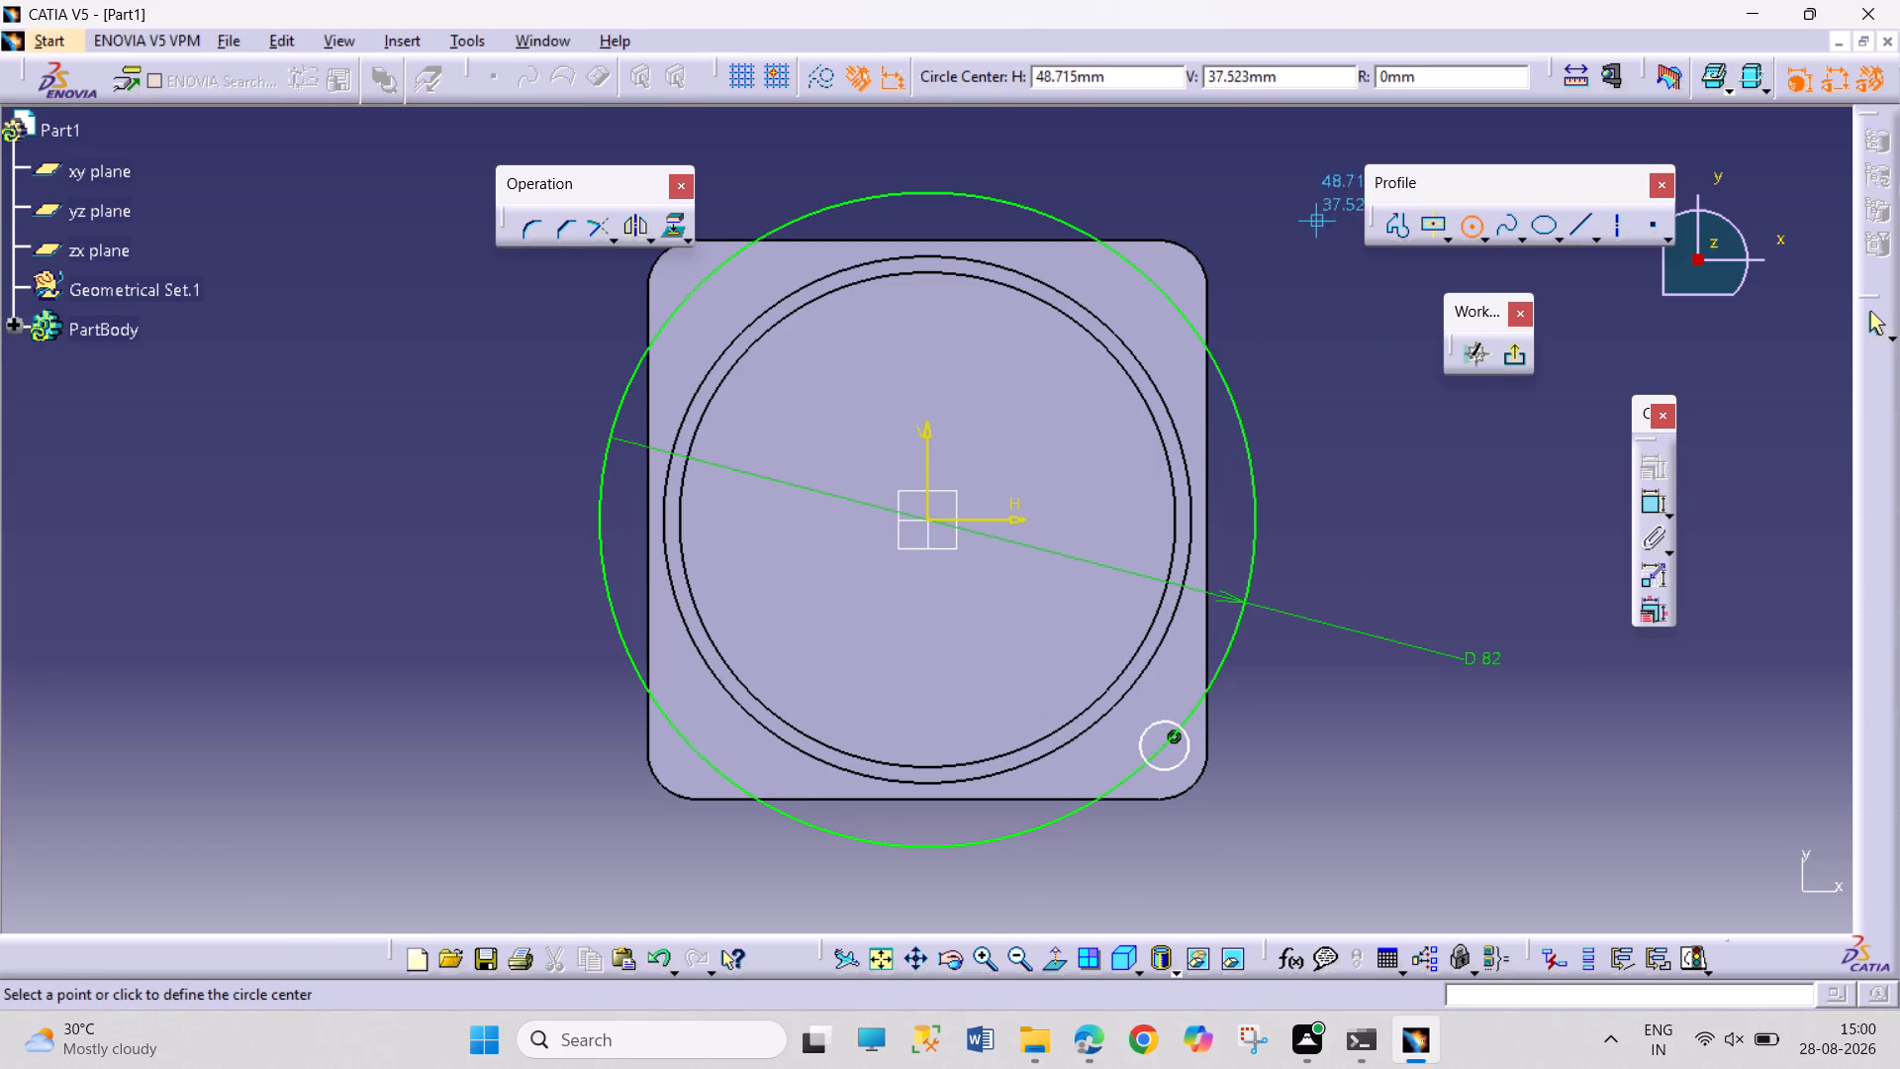
pyautogui.moveTo(1164, 286); pyautogui.dragTo(1190, 300)
pyautogui.click(1190, 300)
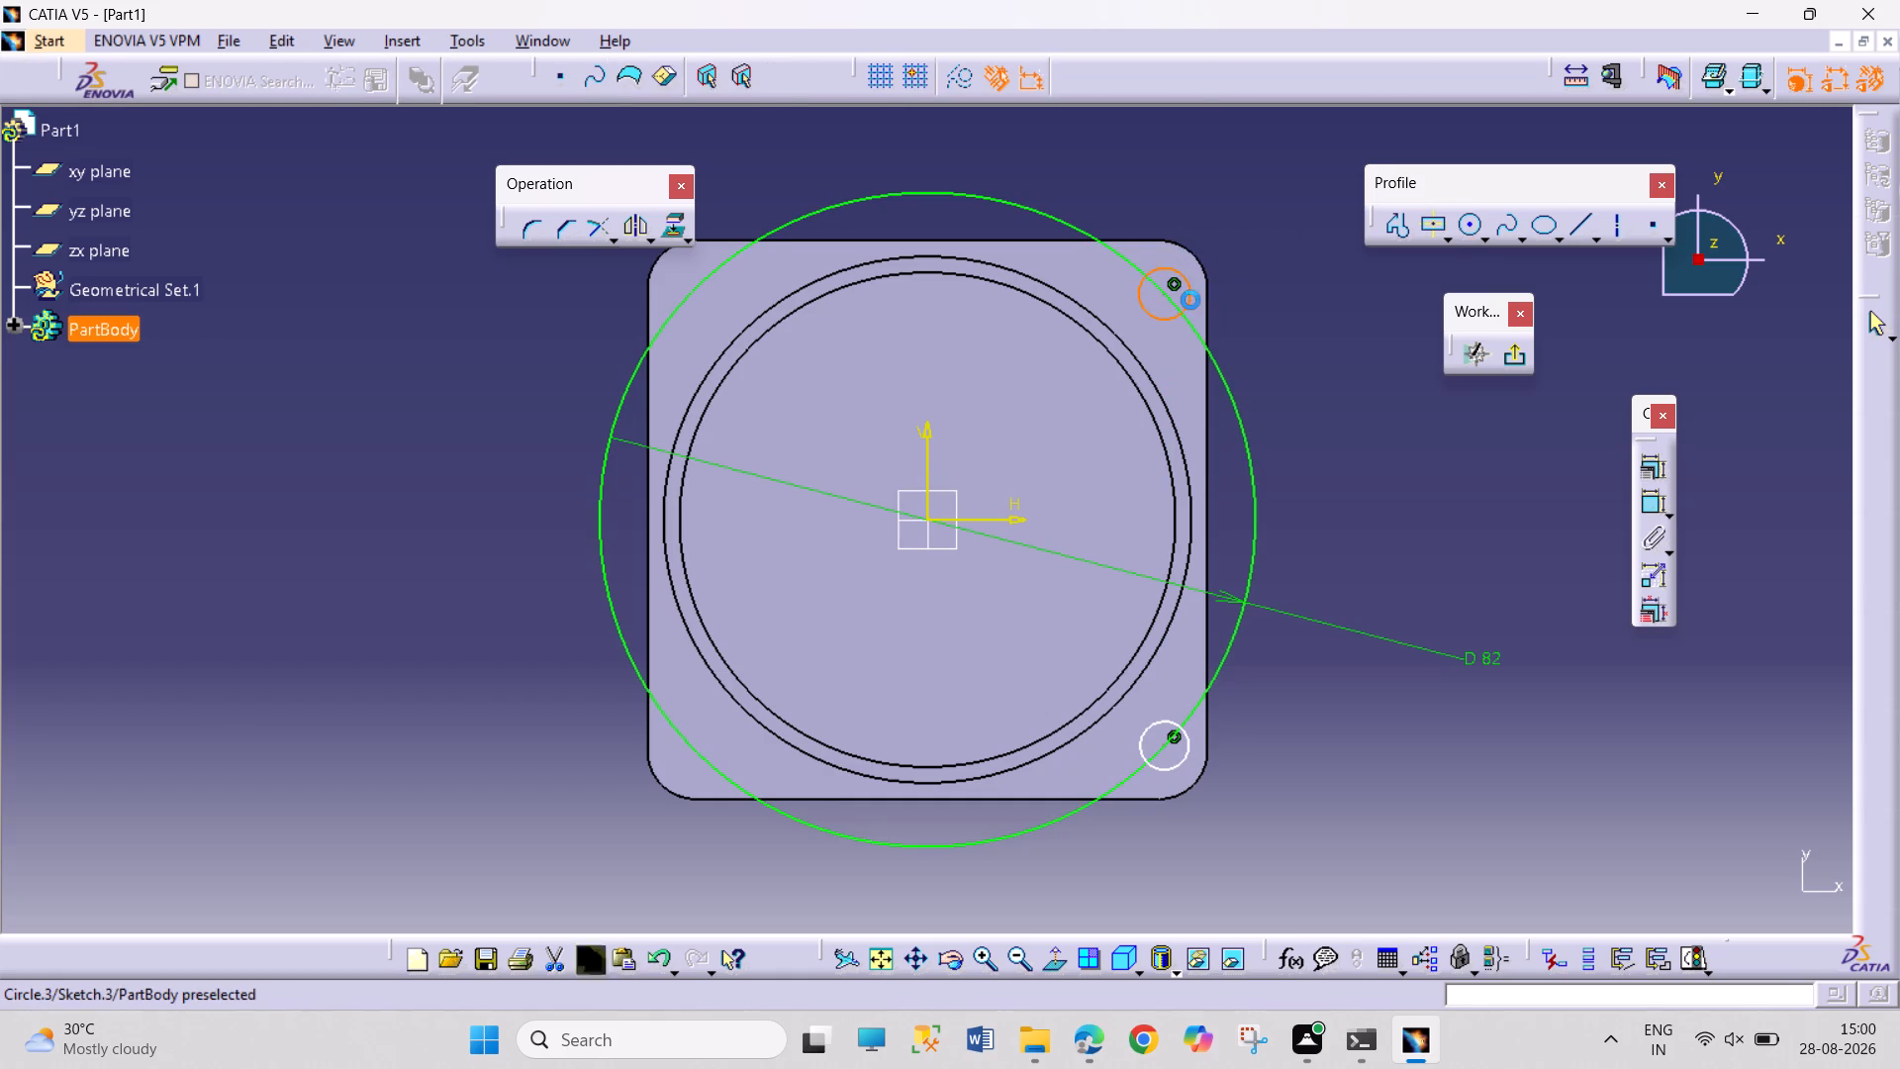
pyautogui.click(1456, 219)
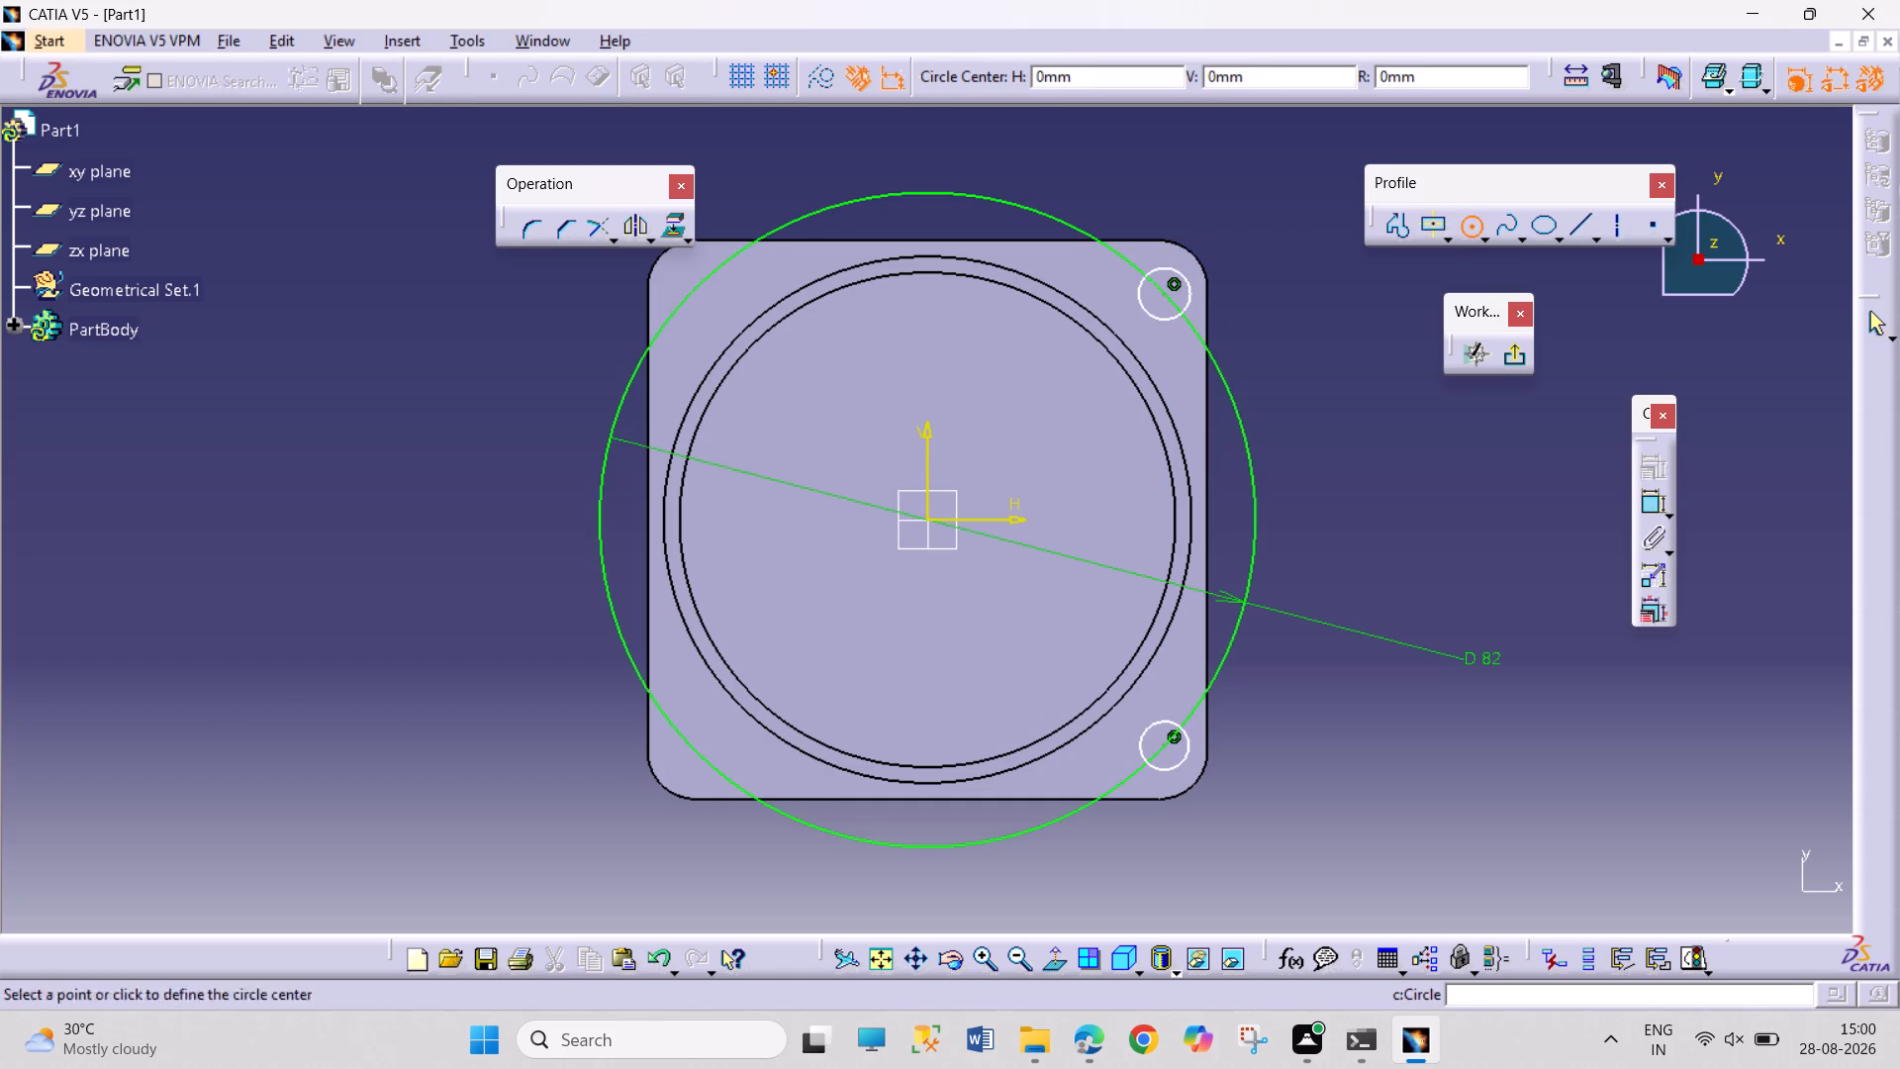
pyautogui.click(709, 761)
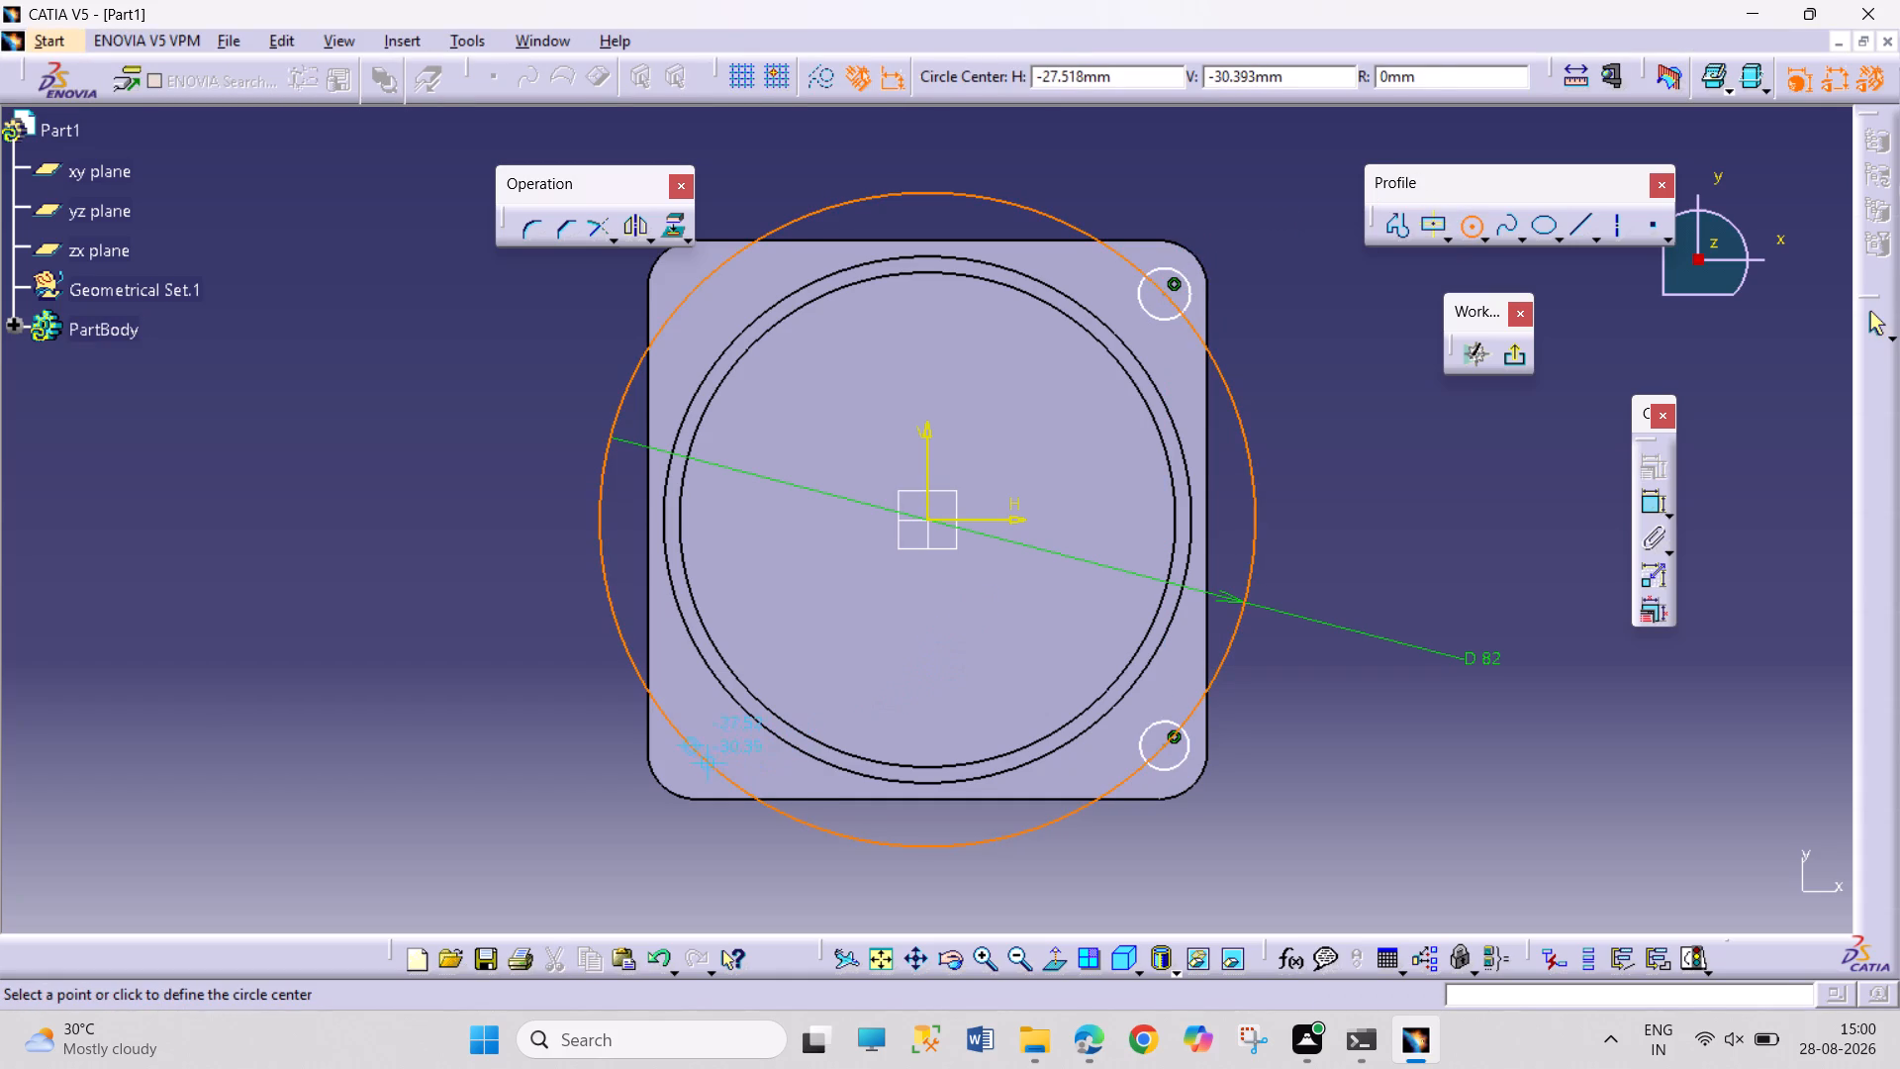
pyautogui.click(739, 764)
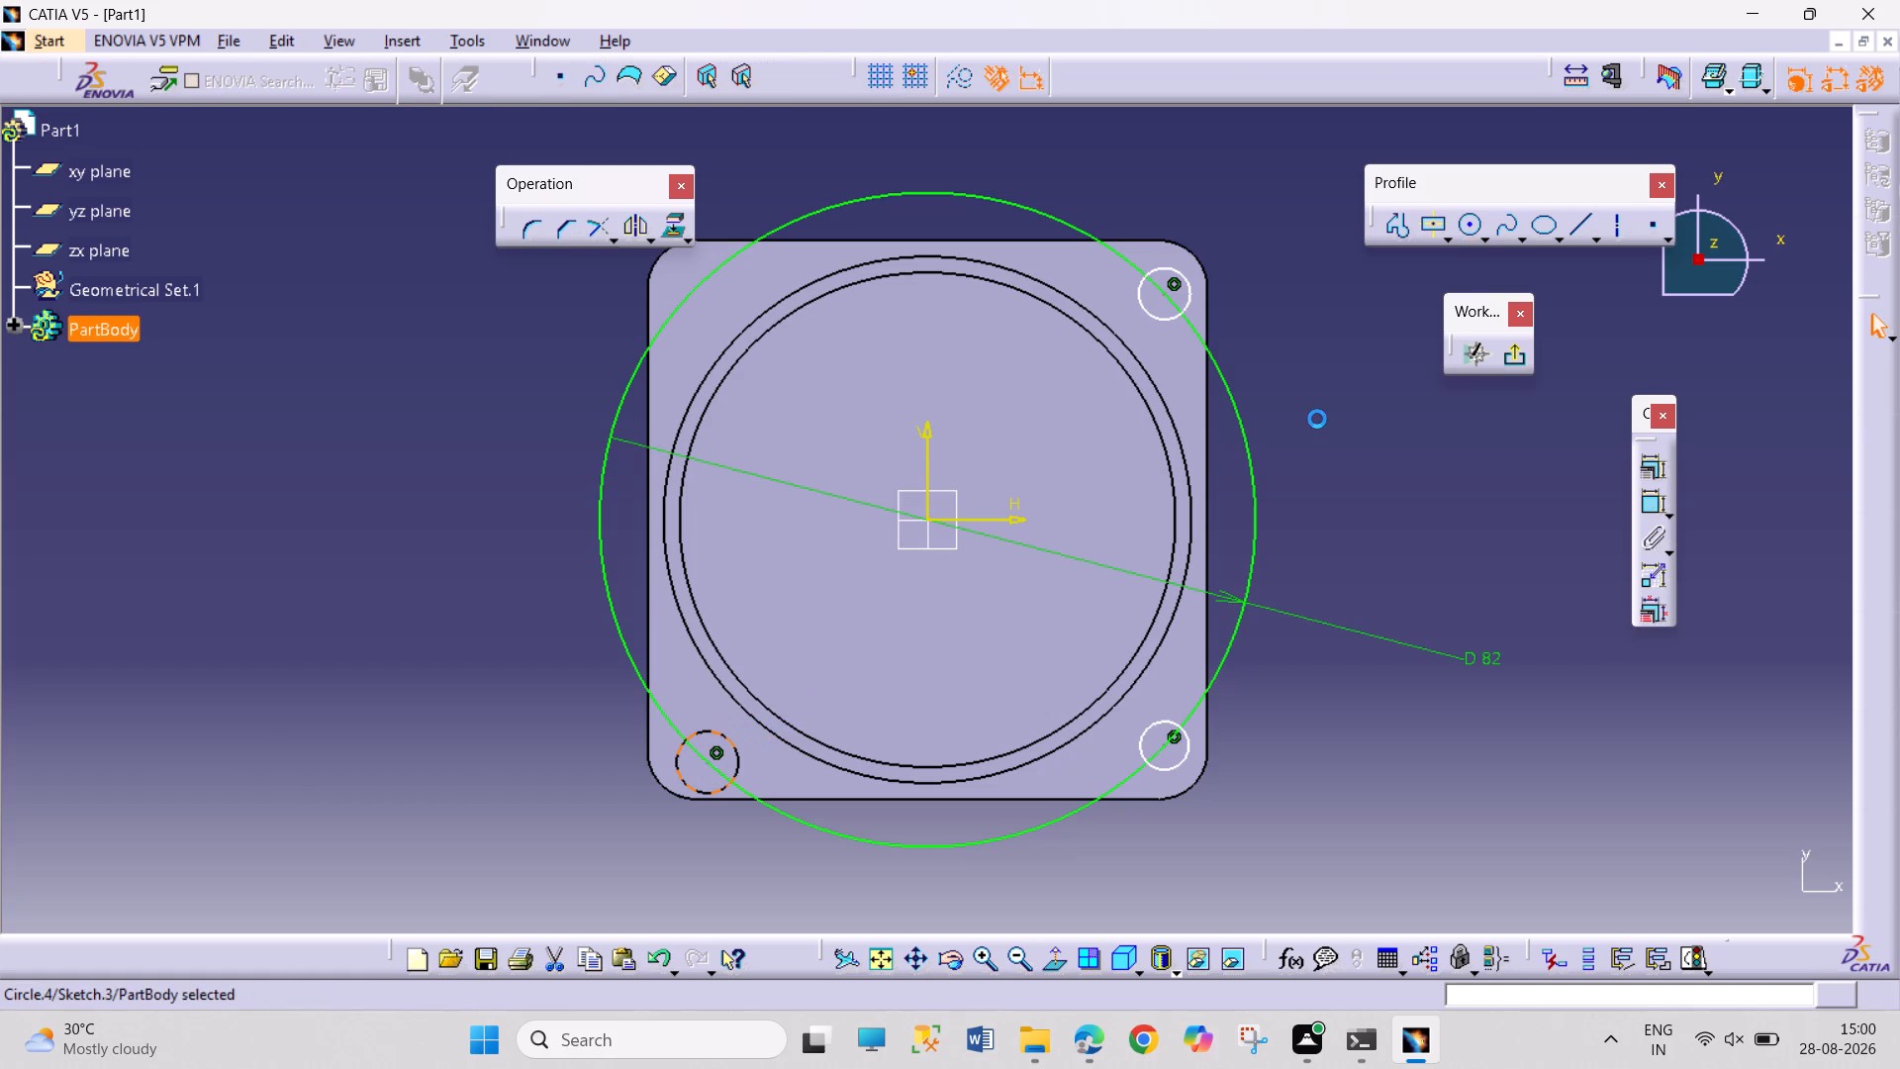
pyautogui.click(1471, 222)
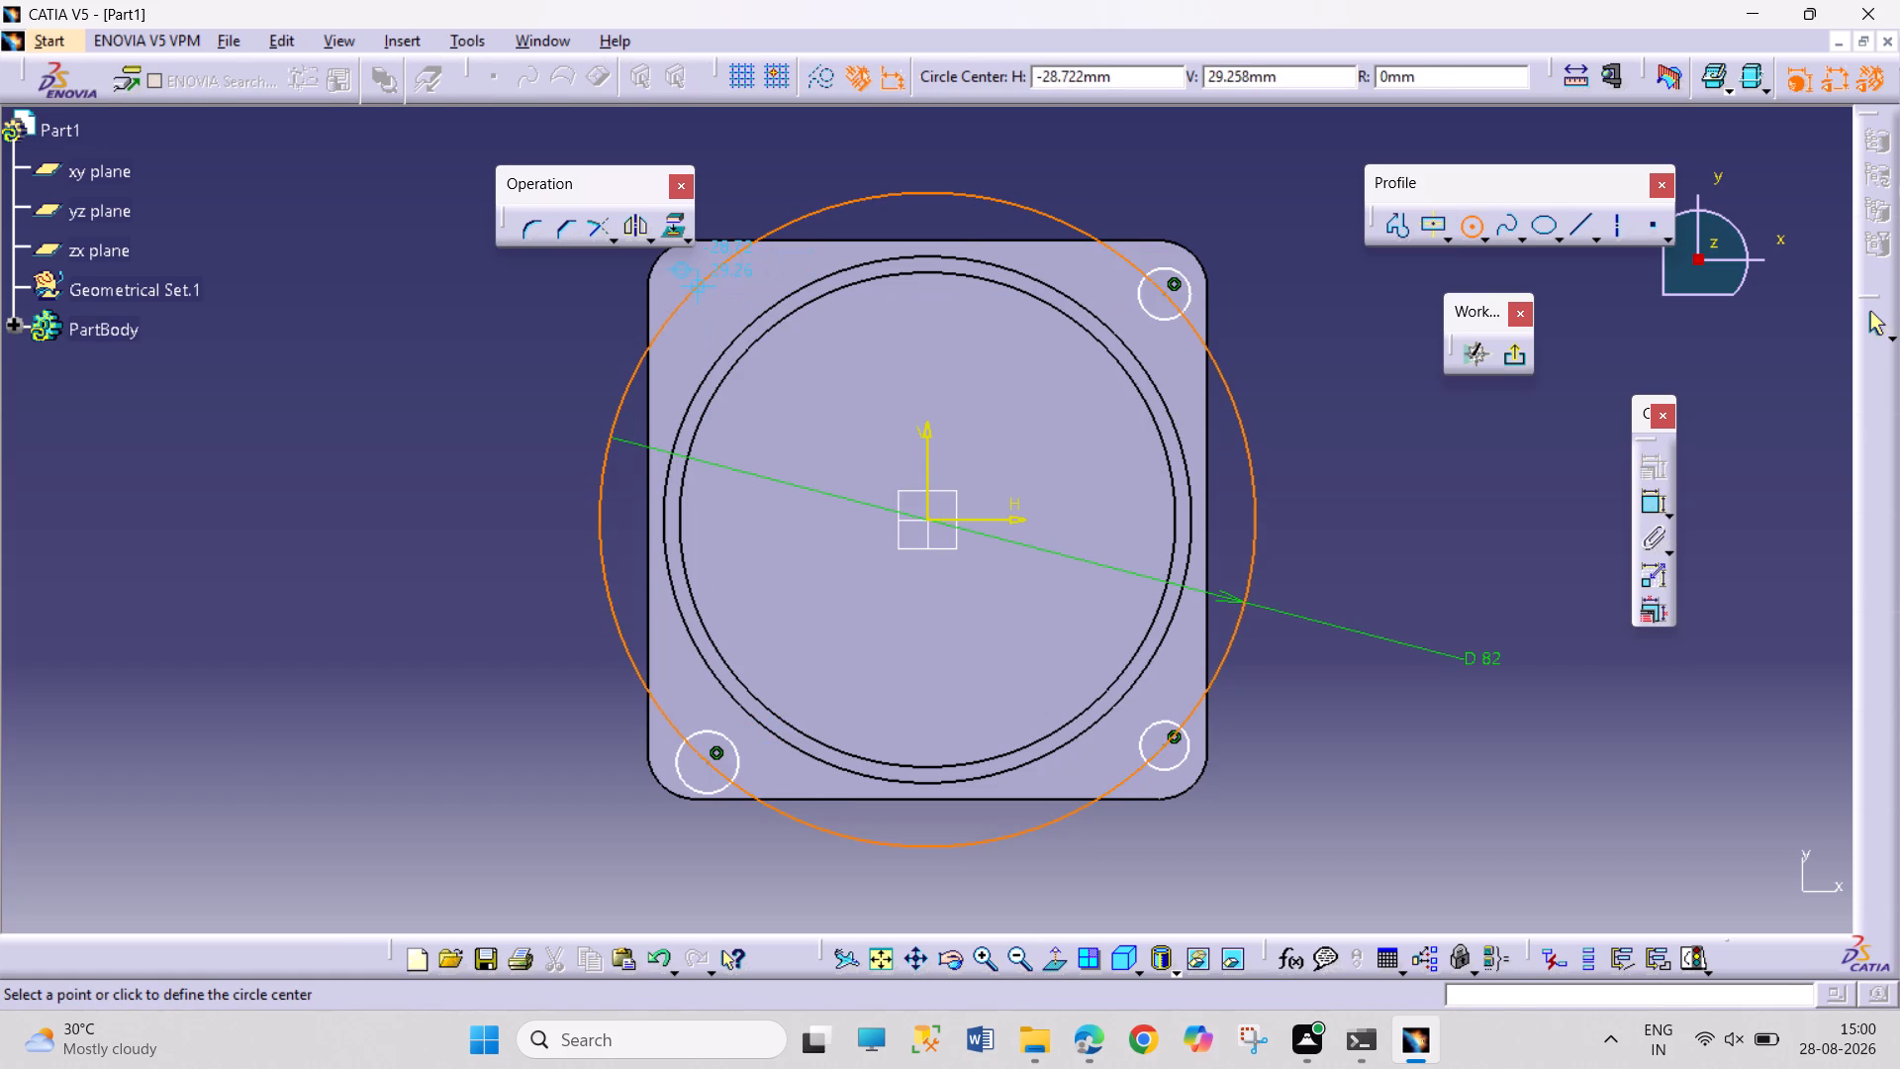
pyautogui.moveTo(697, 283); pyautogui.dragTo(727, 295)
pyautogui.click(727, 295)
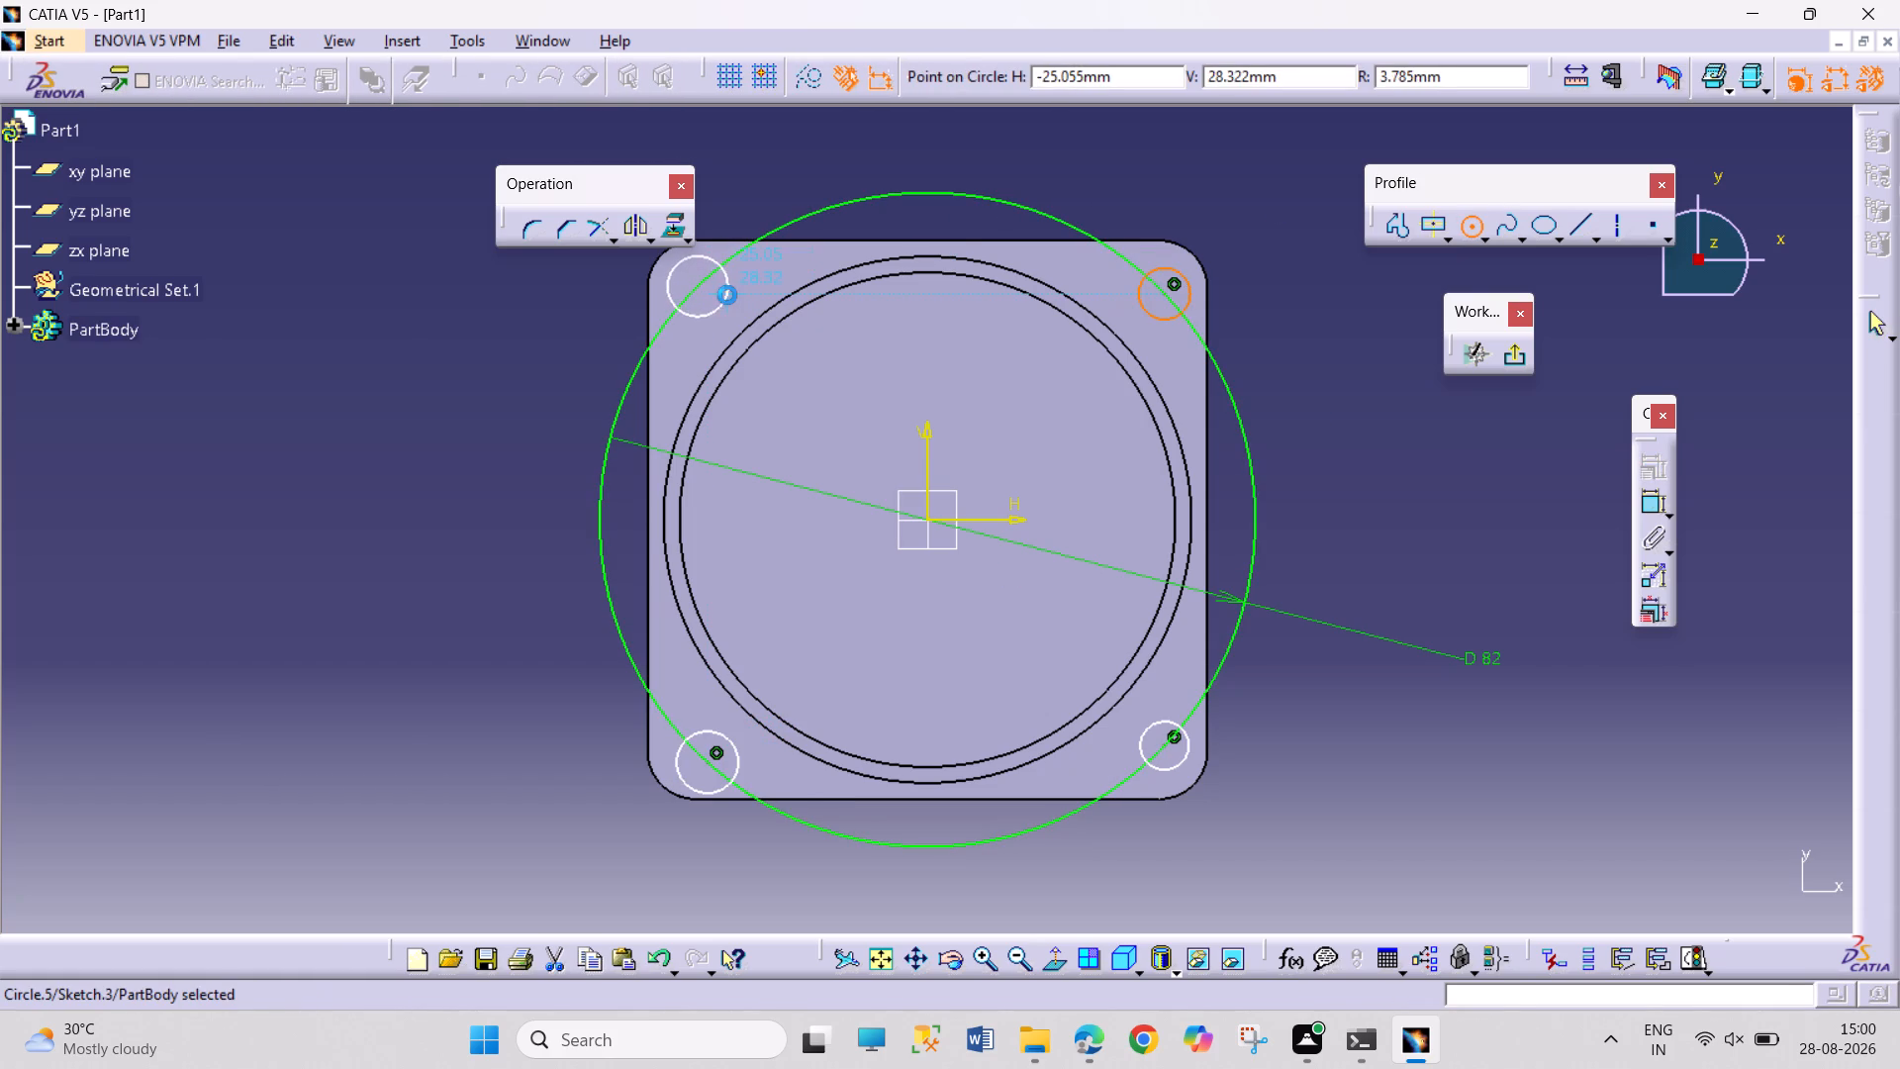
# Dimension the small circle at the plate's upper-left corner and set its diameter to 6 mm.
pyautogui.click(1650, 502)
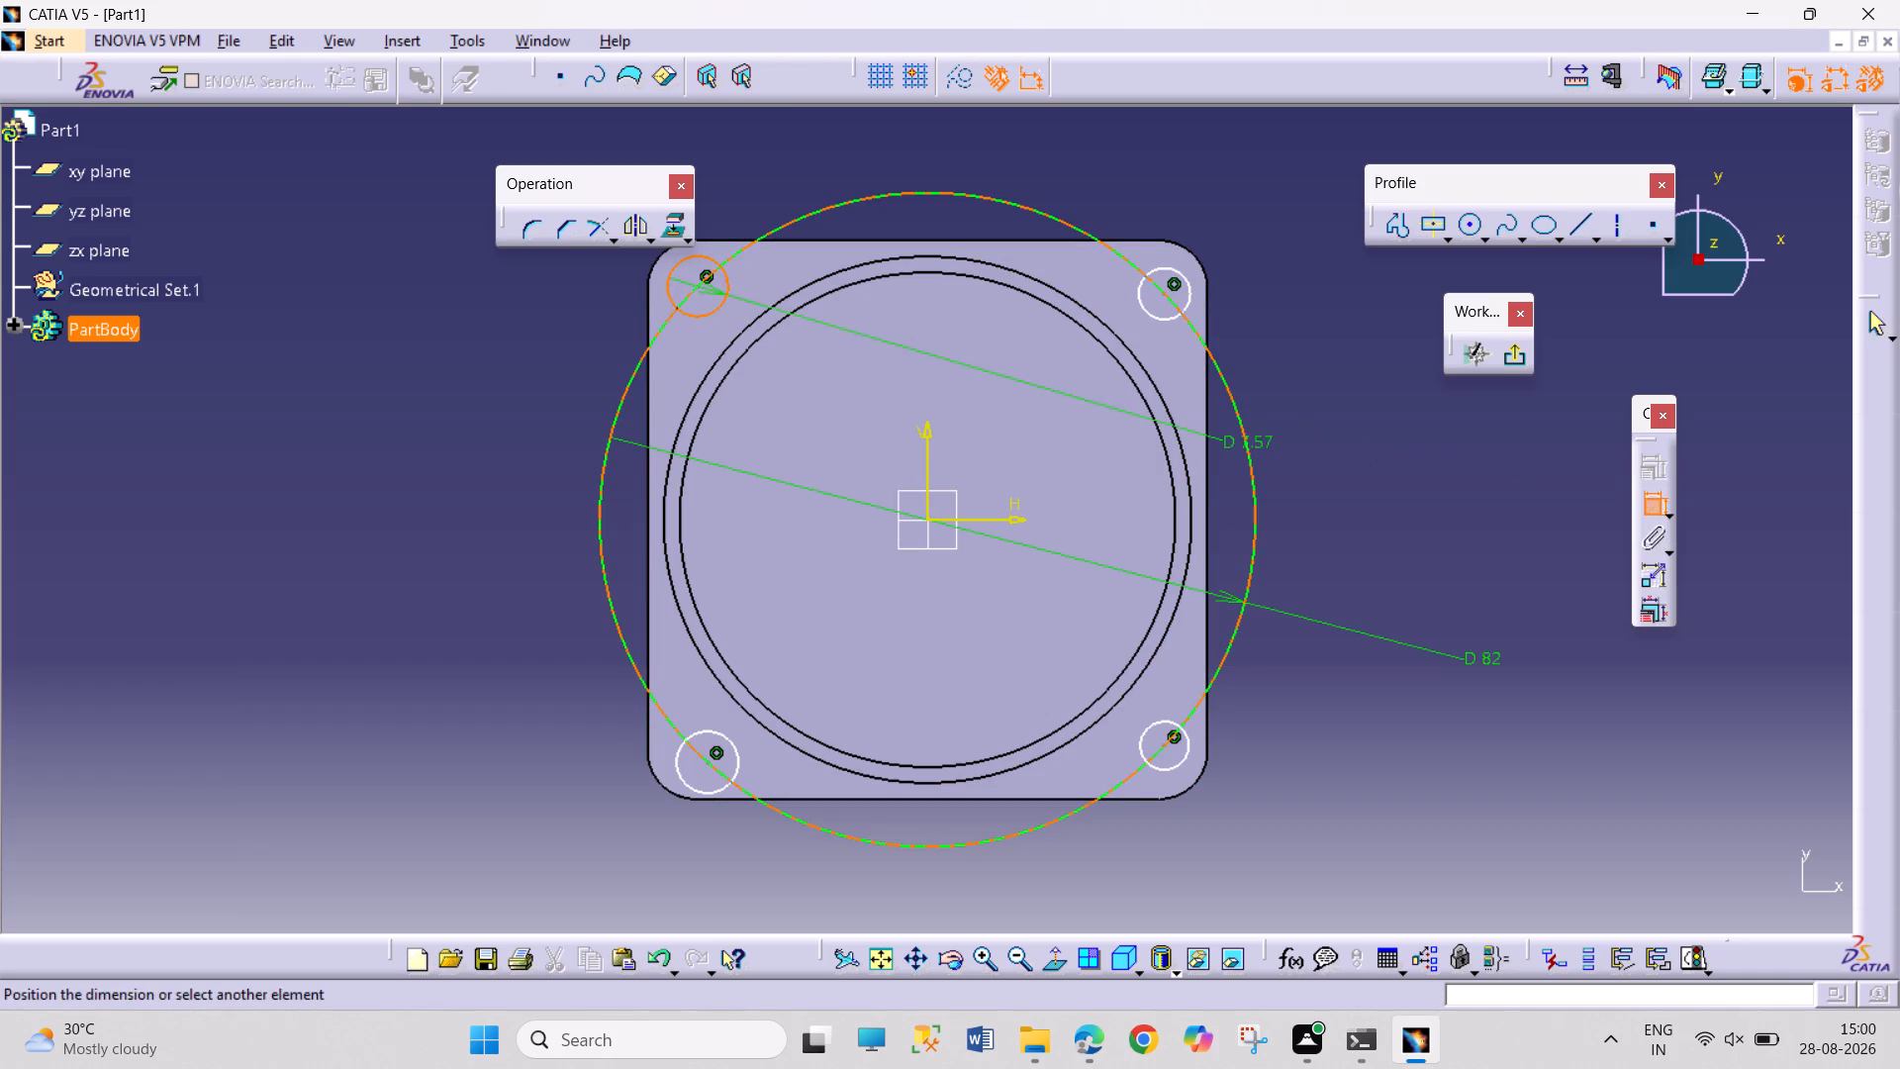
pyautogui.click(540, 368)
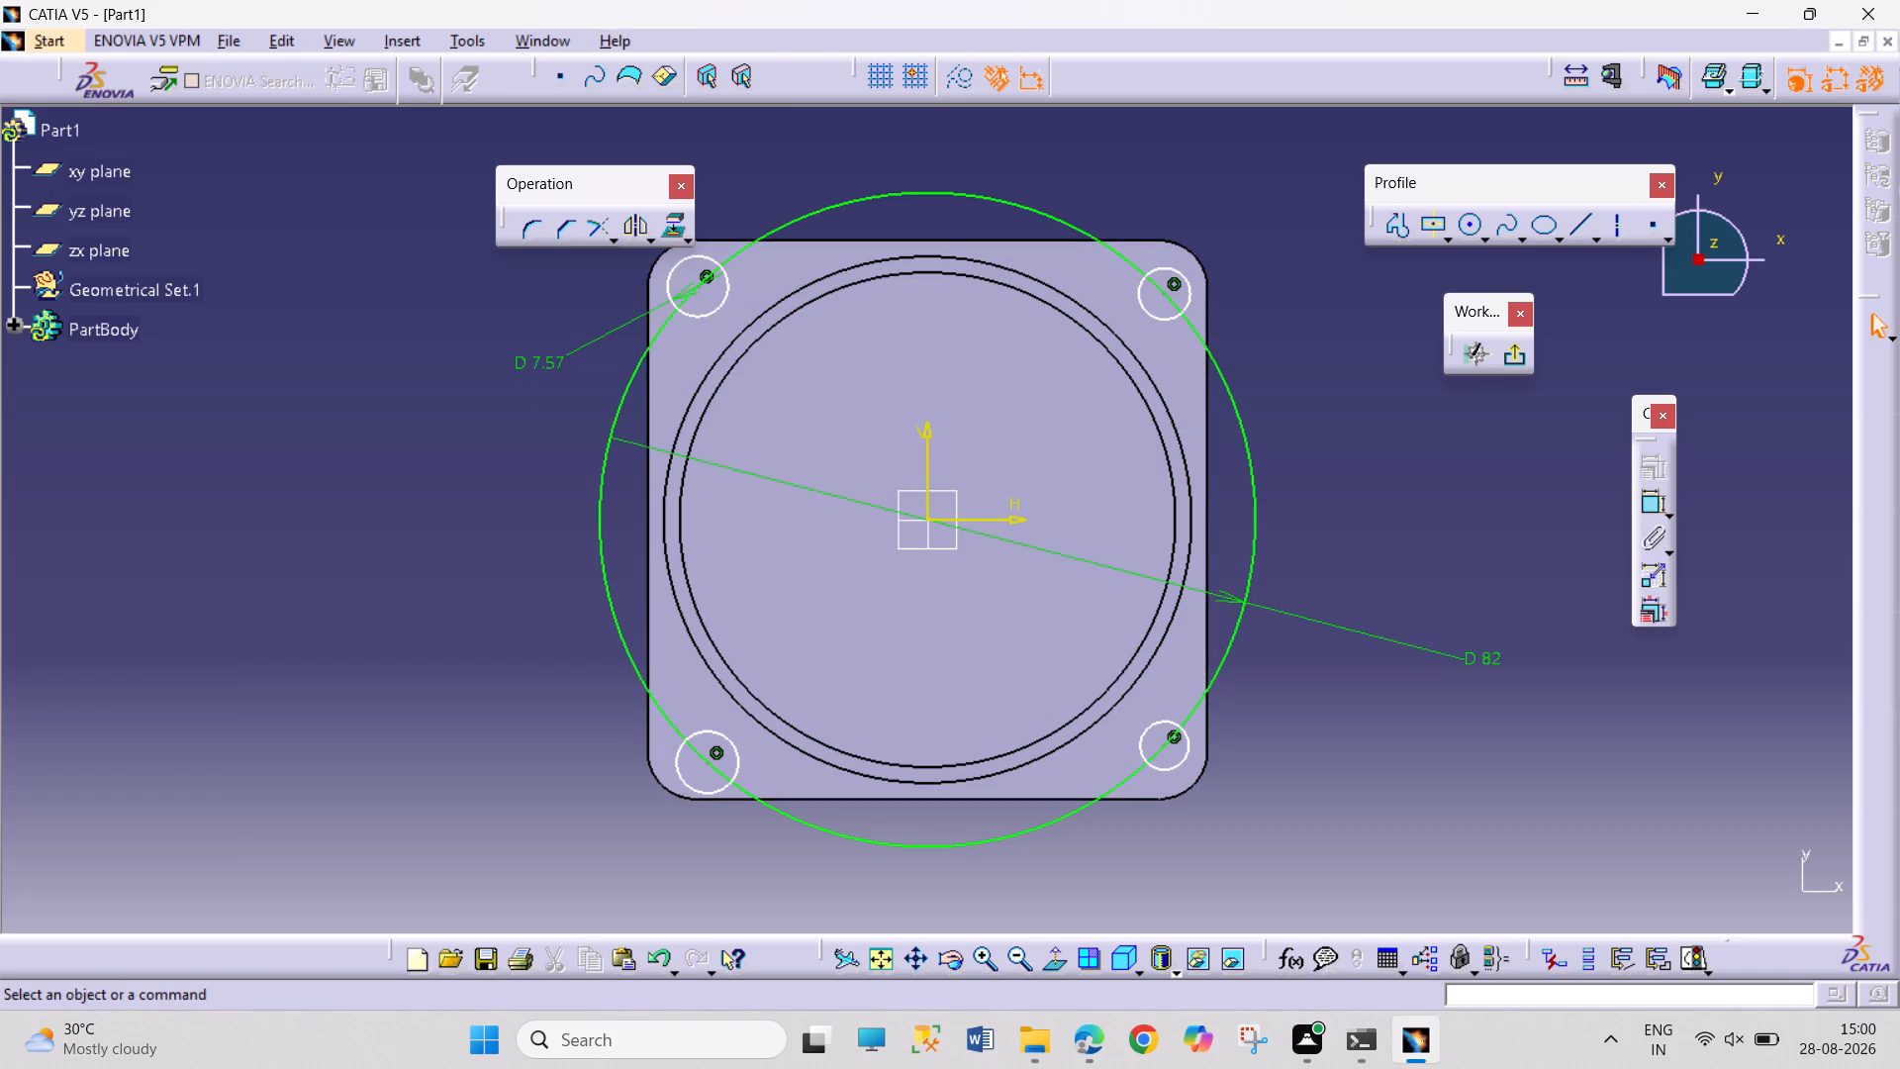
pyautogui.doubleClick(540, 368)
pyautogui.press('6')
pyautogui.press('Return')
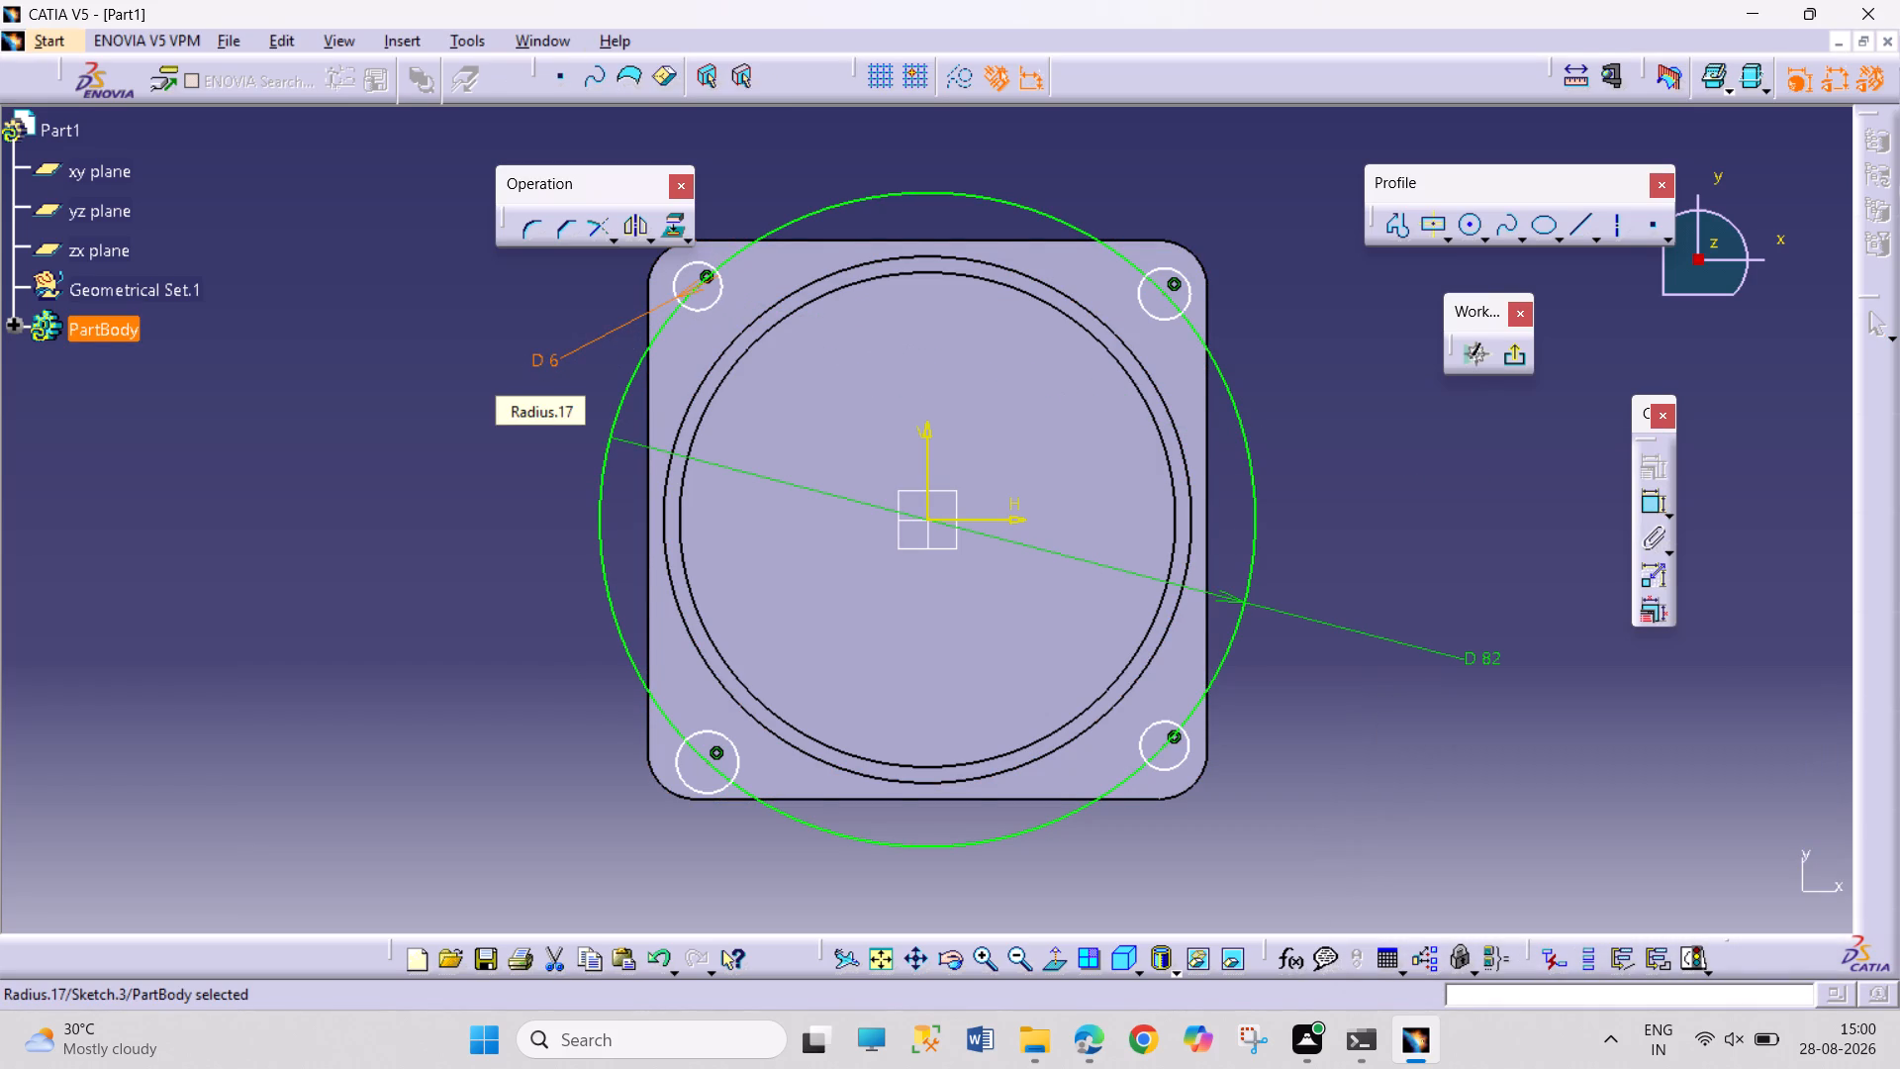
# Dimension the small circle at the plate's upper-right corner and set its diameter to 9 mm.
pyautogui.click(1659, 512)
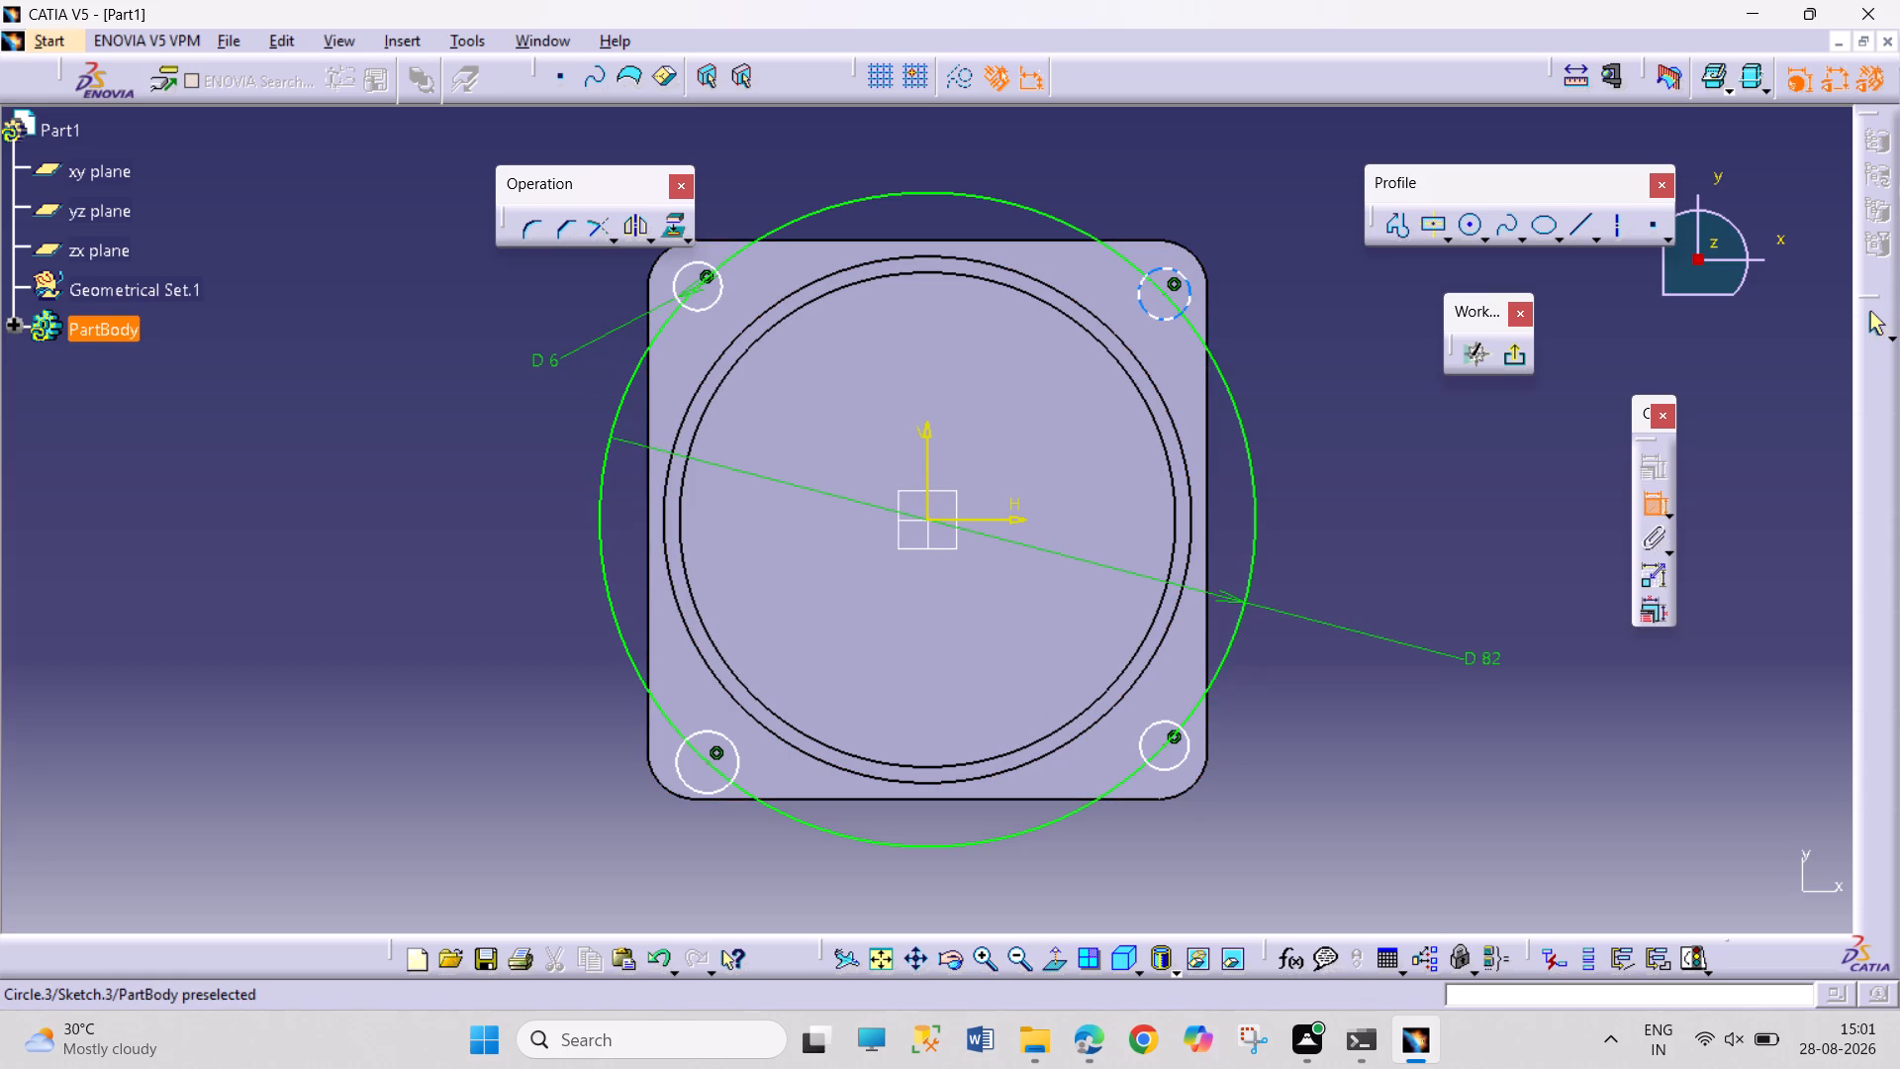
pyautogui.click(1191, 300)
pyautogui.click(1274, 265)
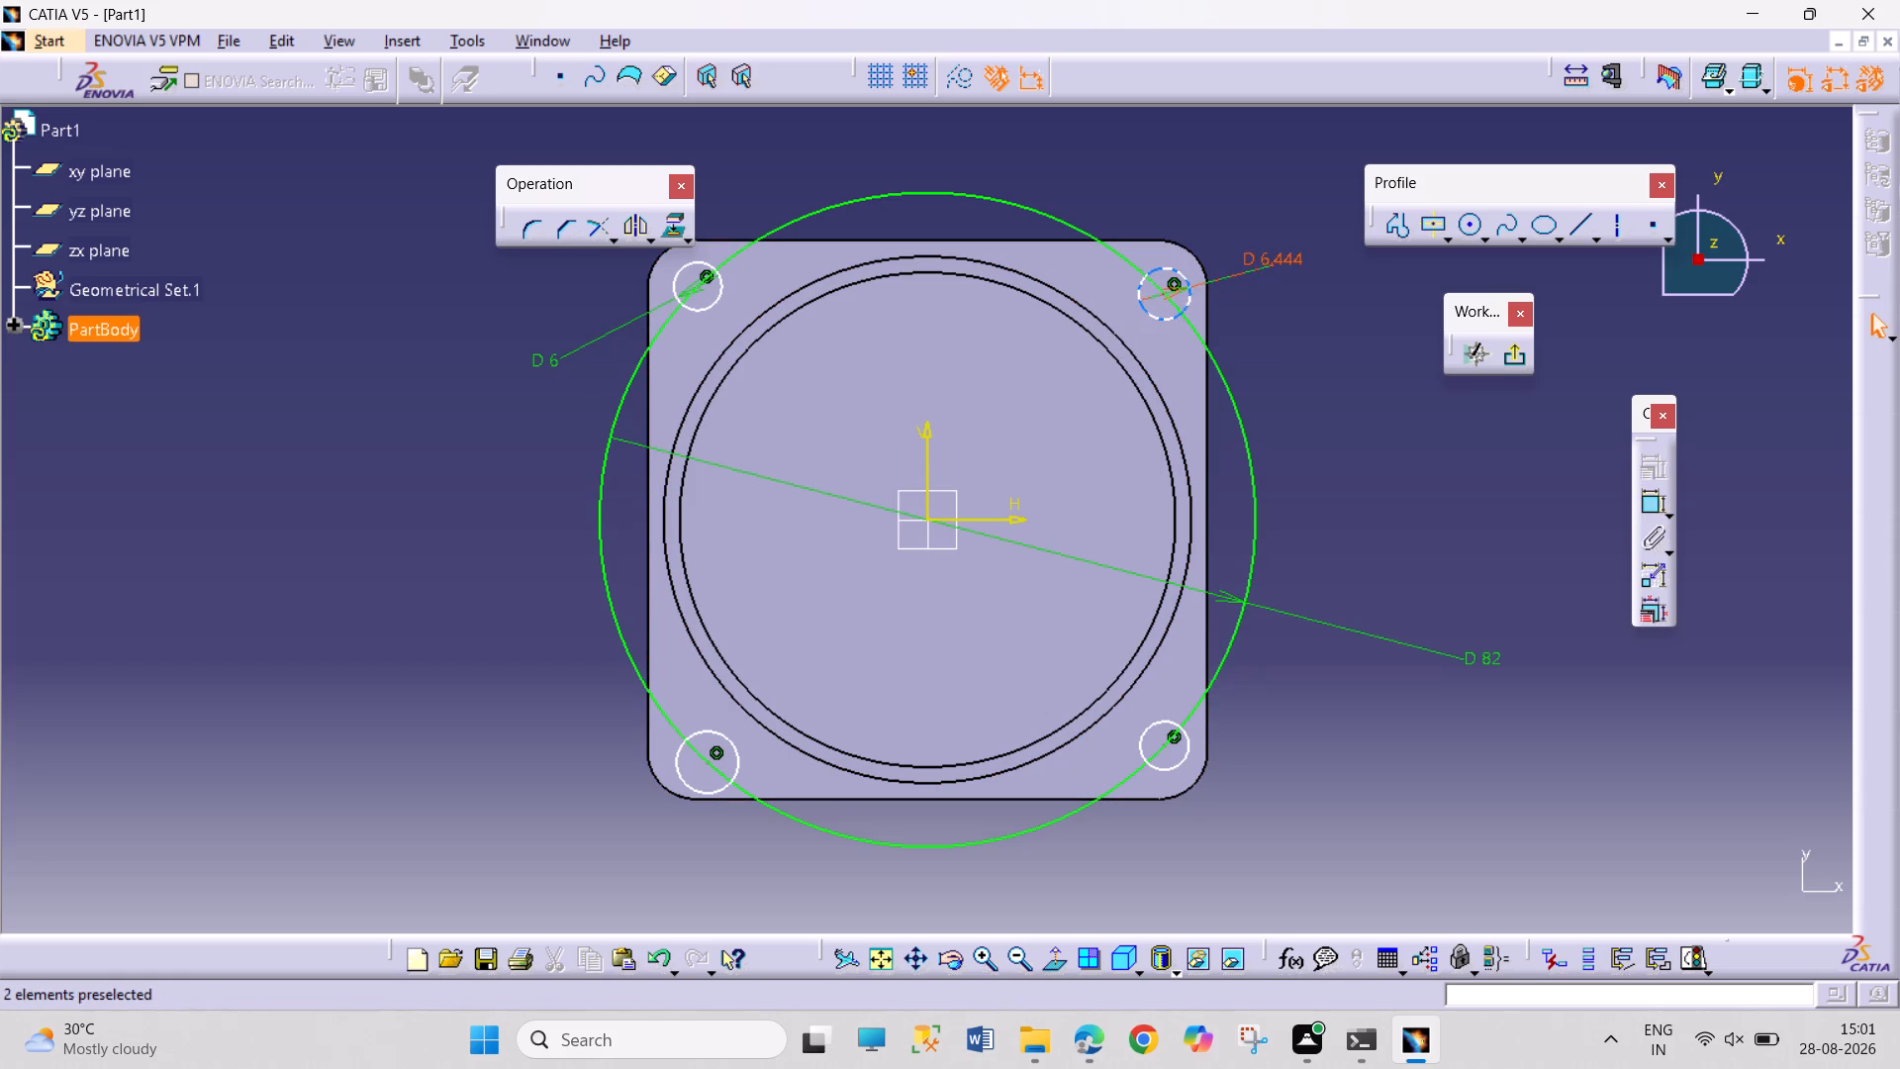
pyautogui.doubleClick(1278, 254)
pyautogui.press('9')
pyautogui.press('Return')
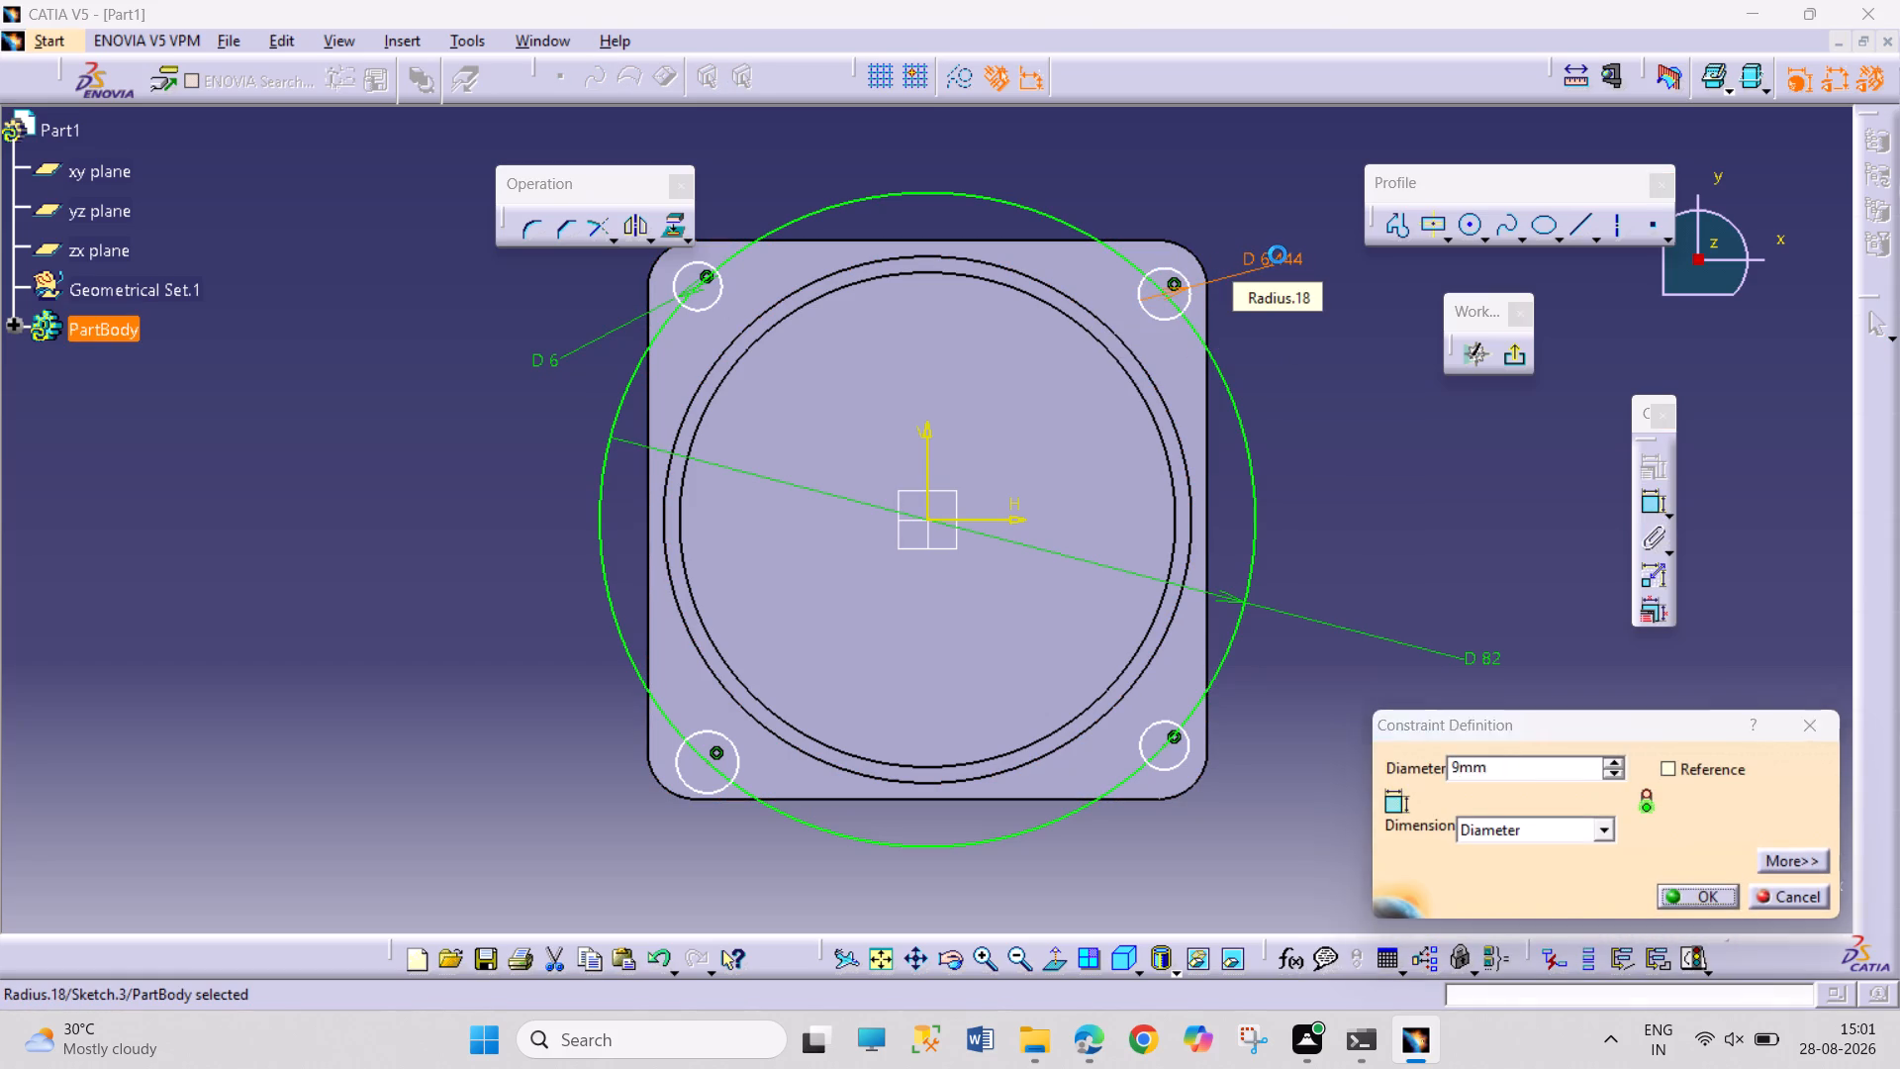
pyautogui.click(1335, 348)
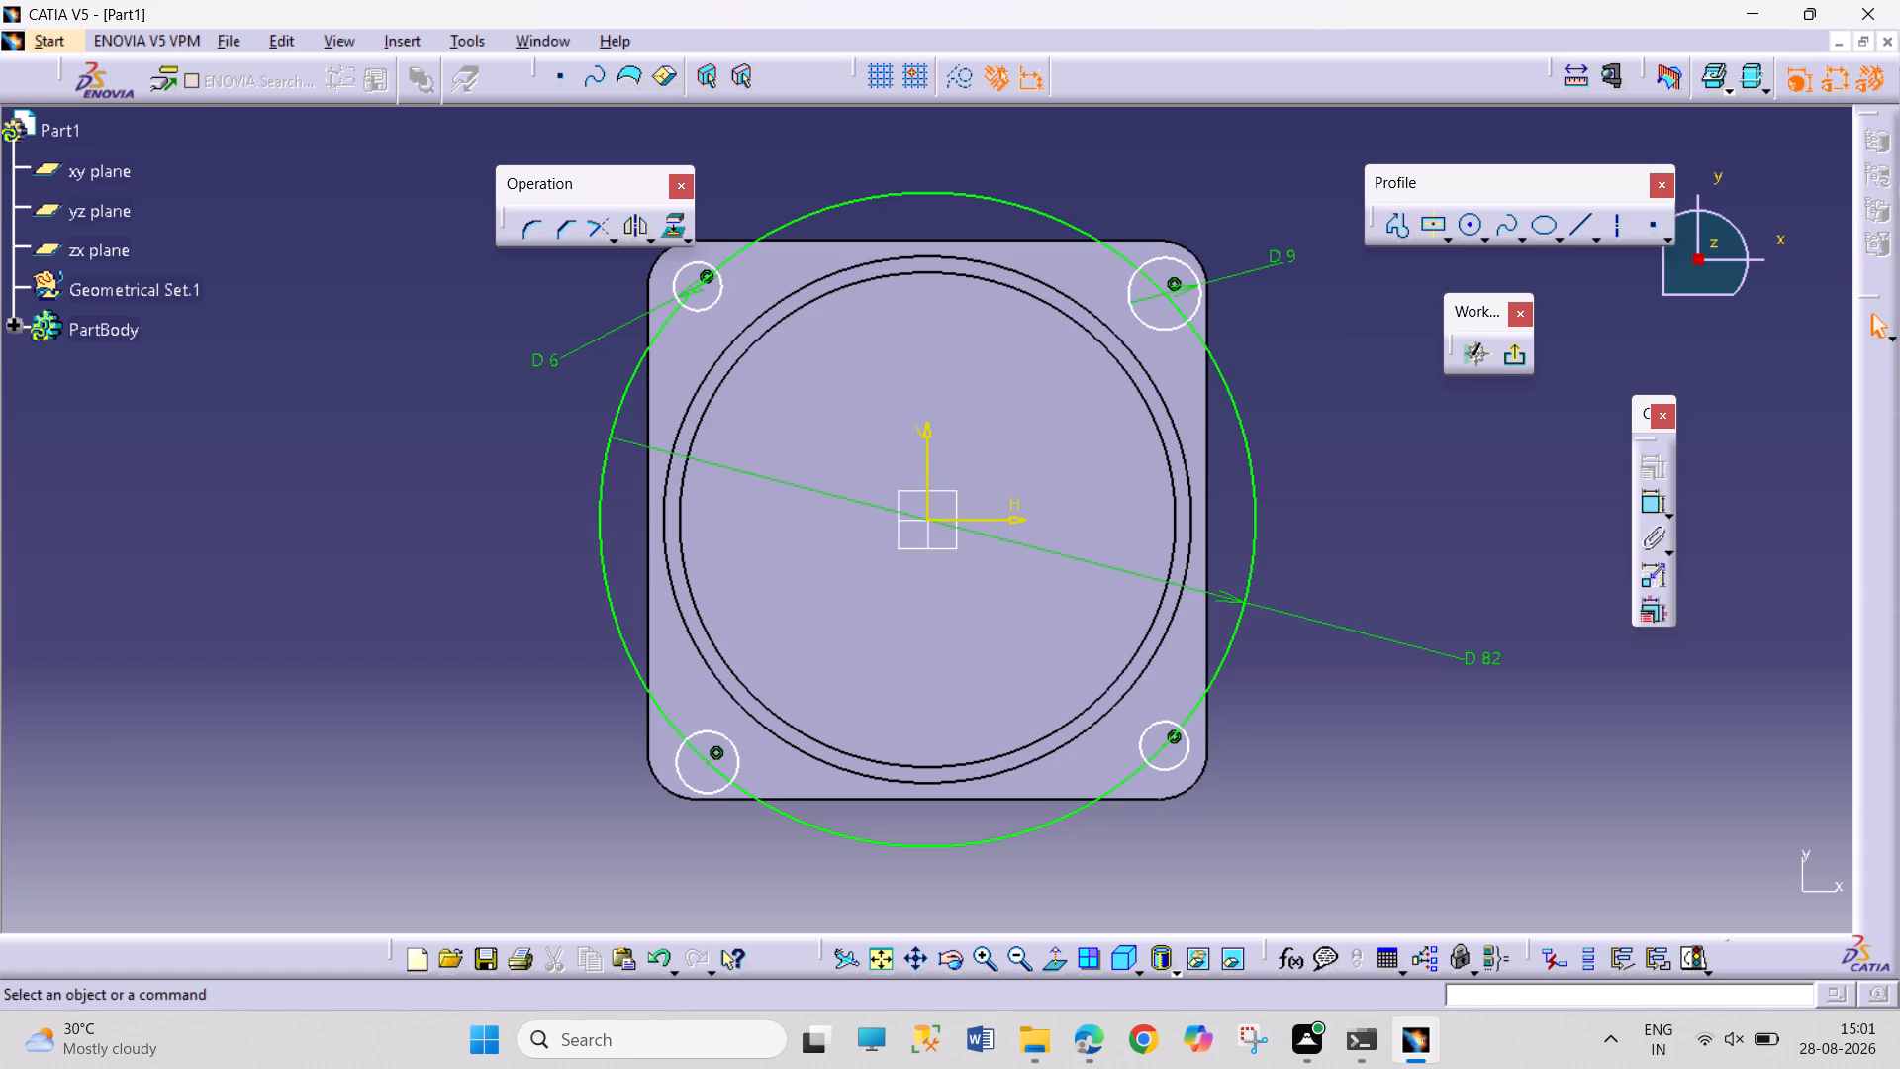
# Set the upper-right corner circle's diameter dimension to 6 mm.
pyautogui.doubleClick(1273, 259)
pyautogui.press('6')
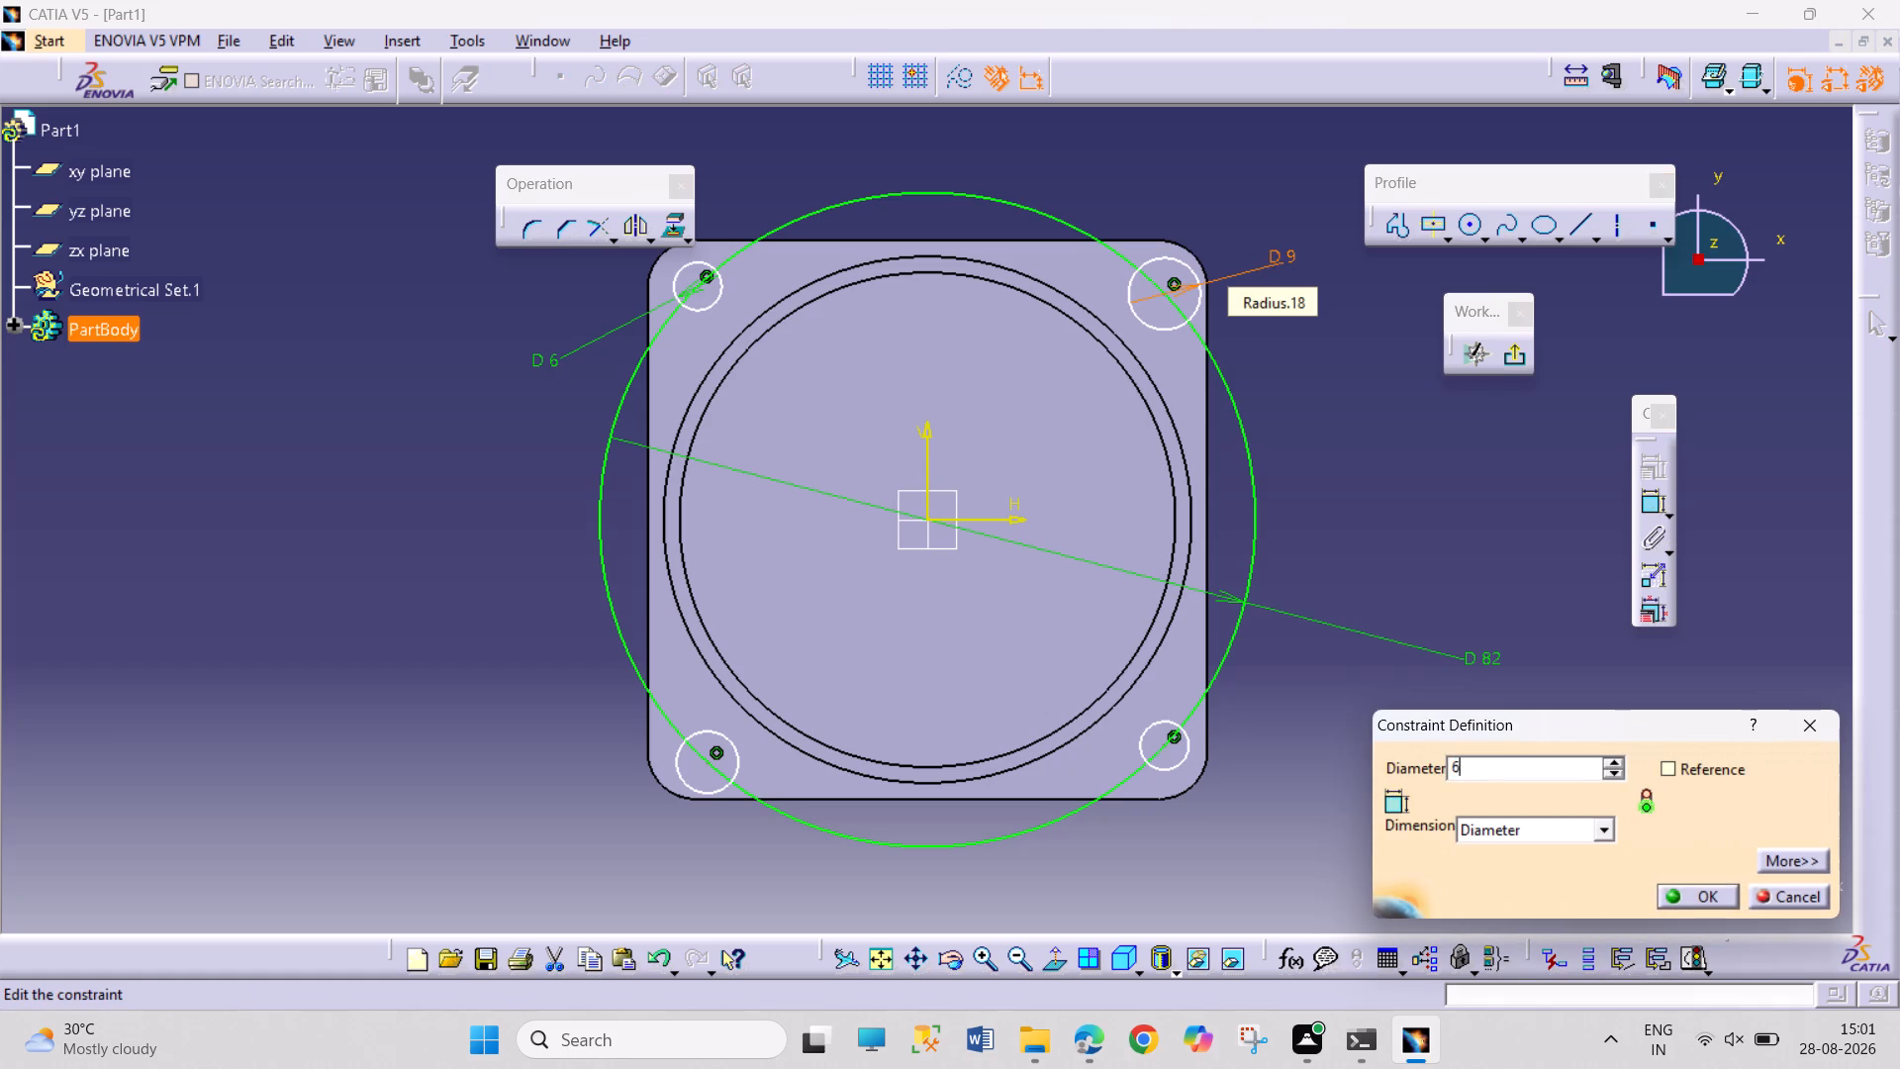
pyautogui.press('Return')
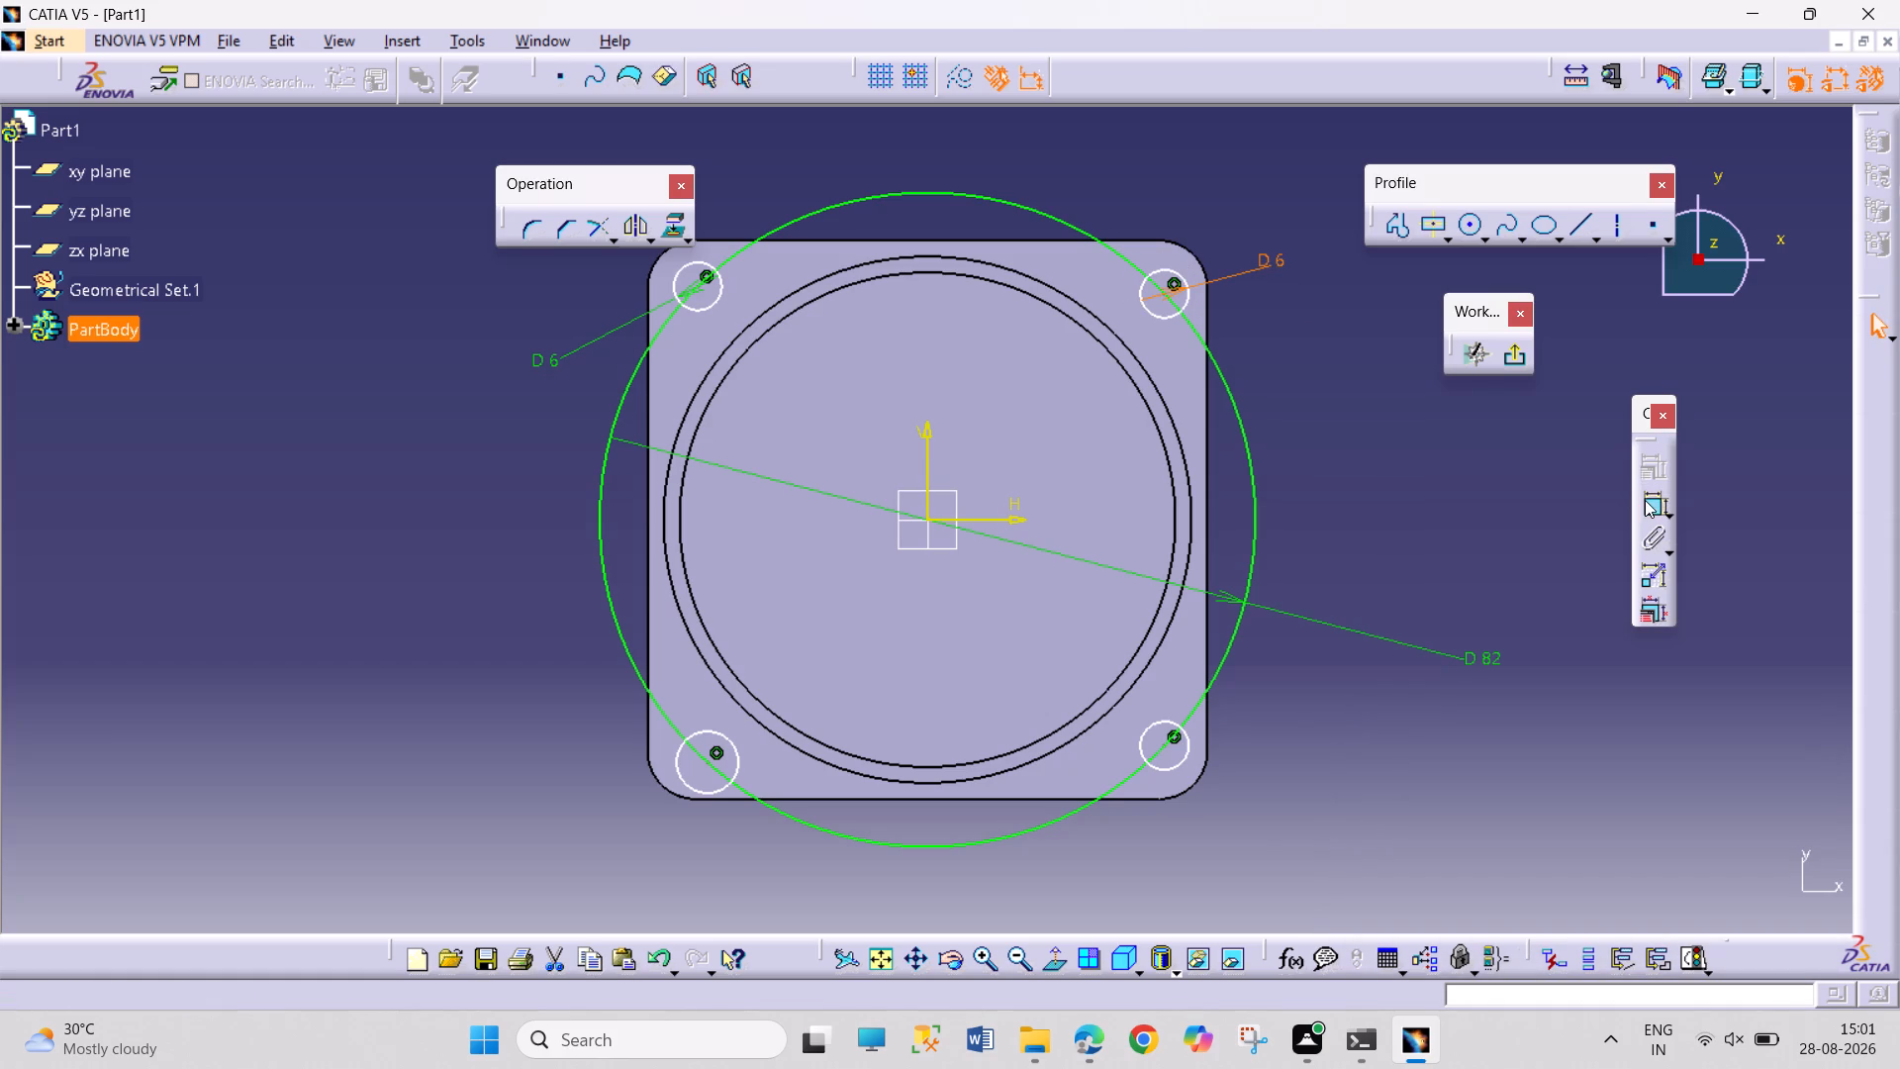
# Dimension the small circle at the plate's lower-right corner and set its diameter to 6 mm.
pyautogui.click(1648, 504)
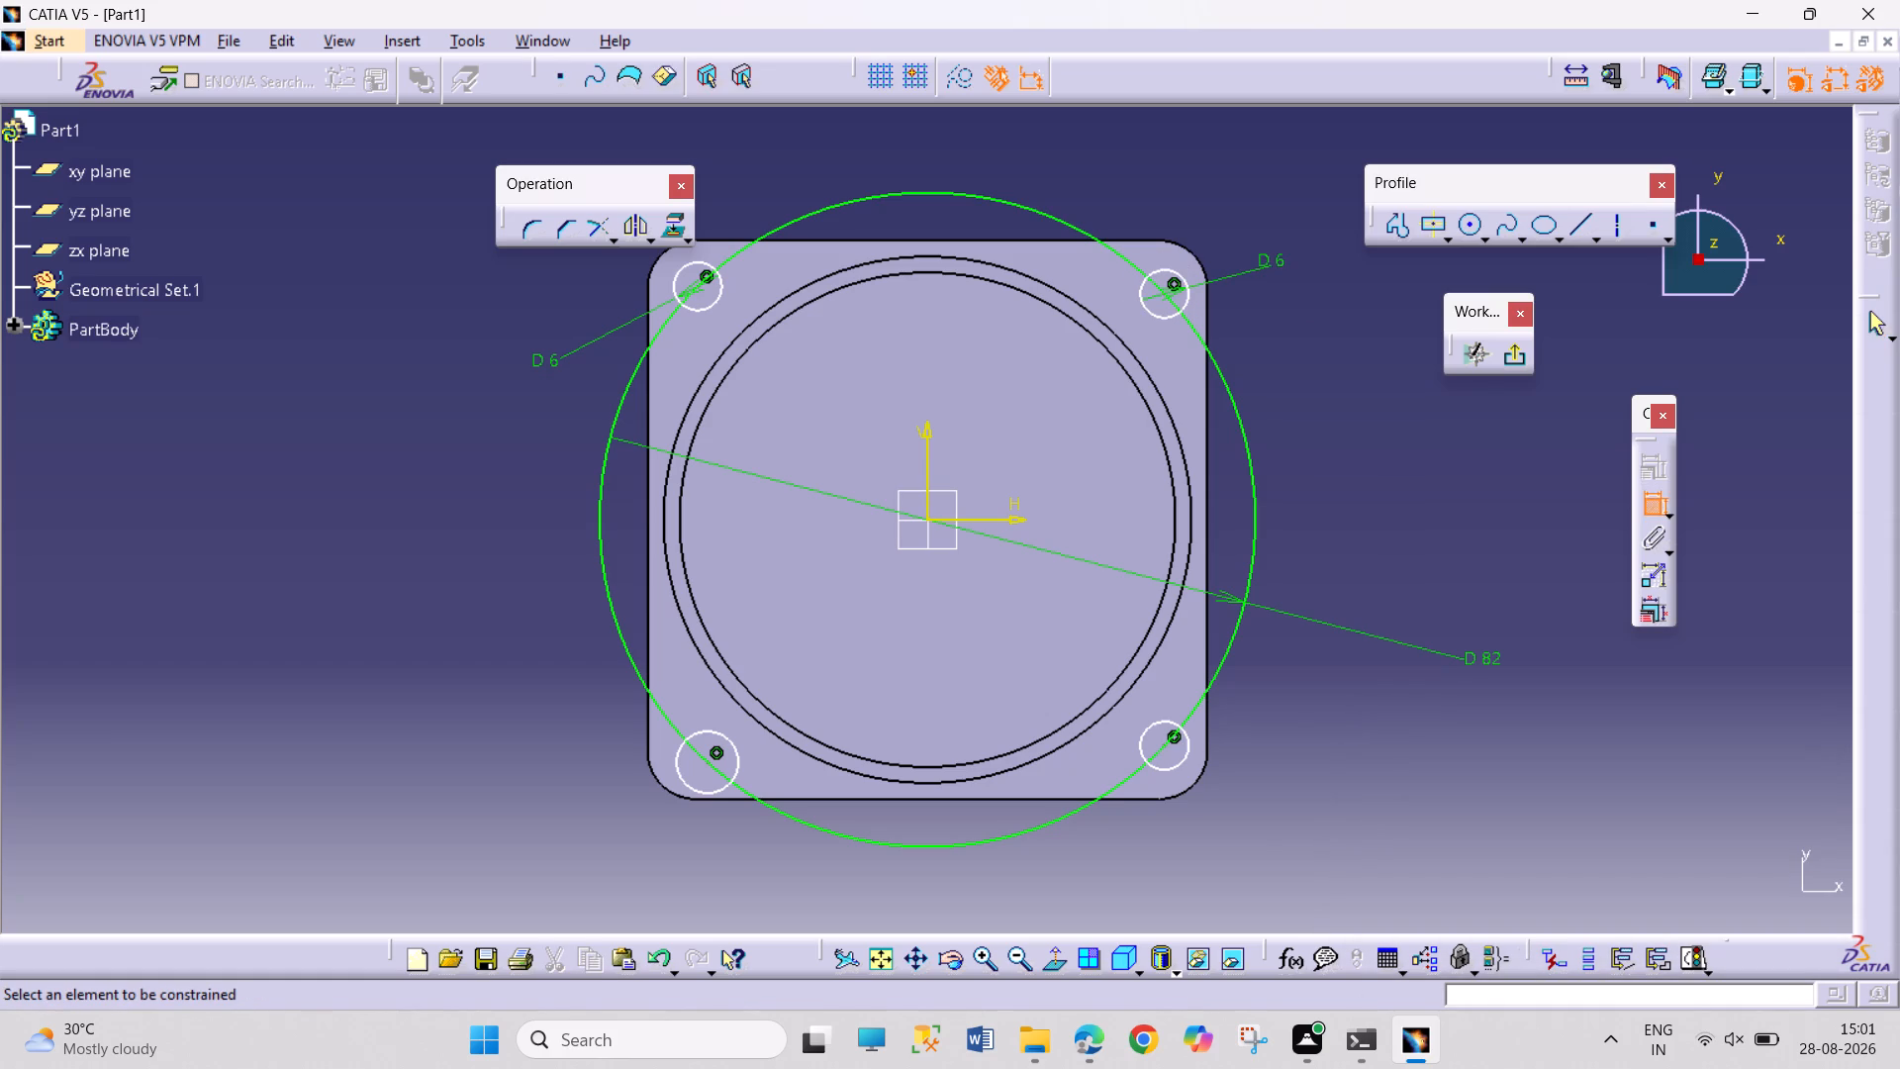
pyautogui.click(1181, 763)
pyautogui.click(1297, 707)
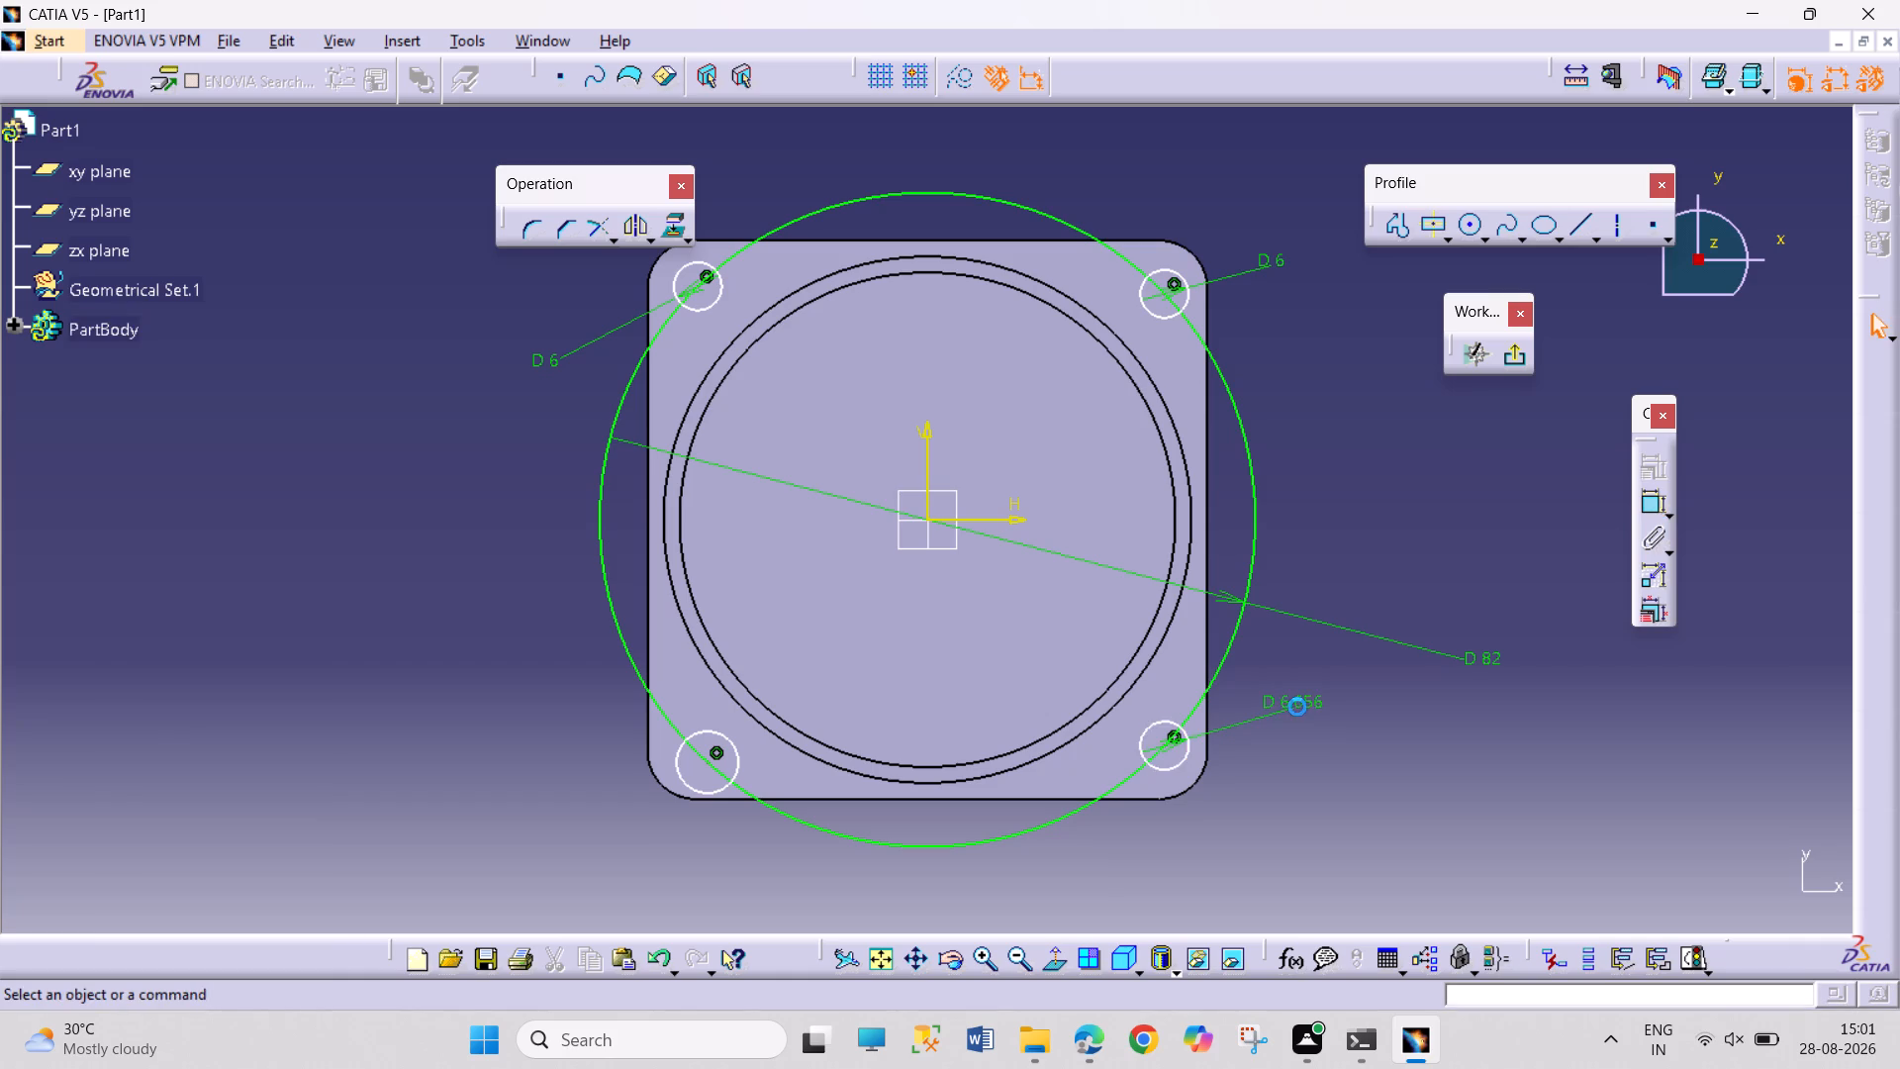
pyautogui.doubleClick(1301, 697)
pyautogui.press('6')
pyautogui.press('Return')
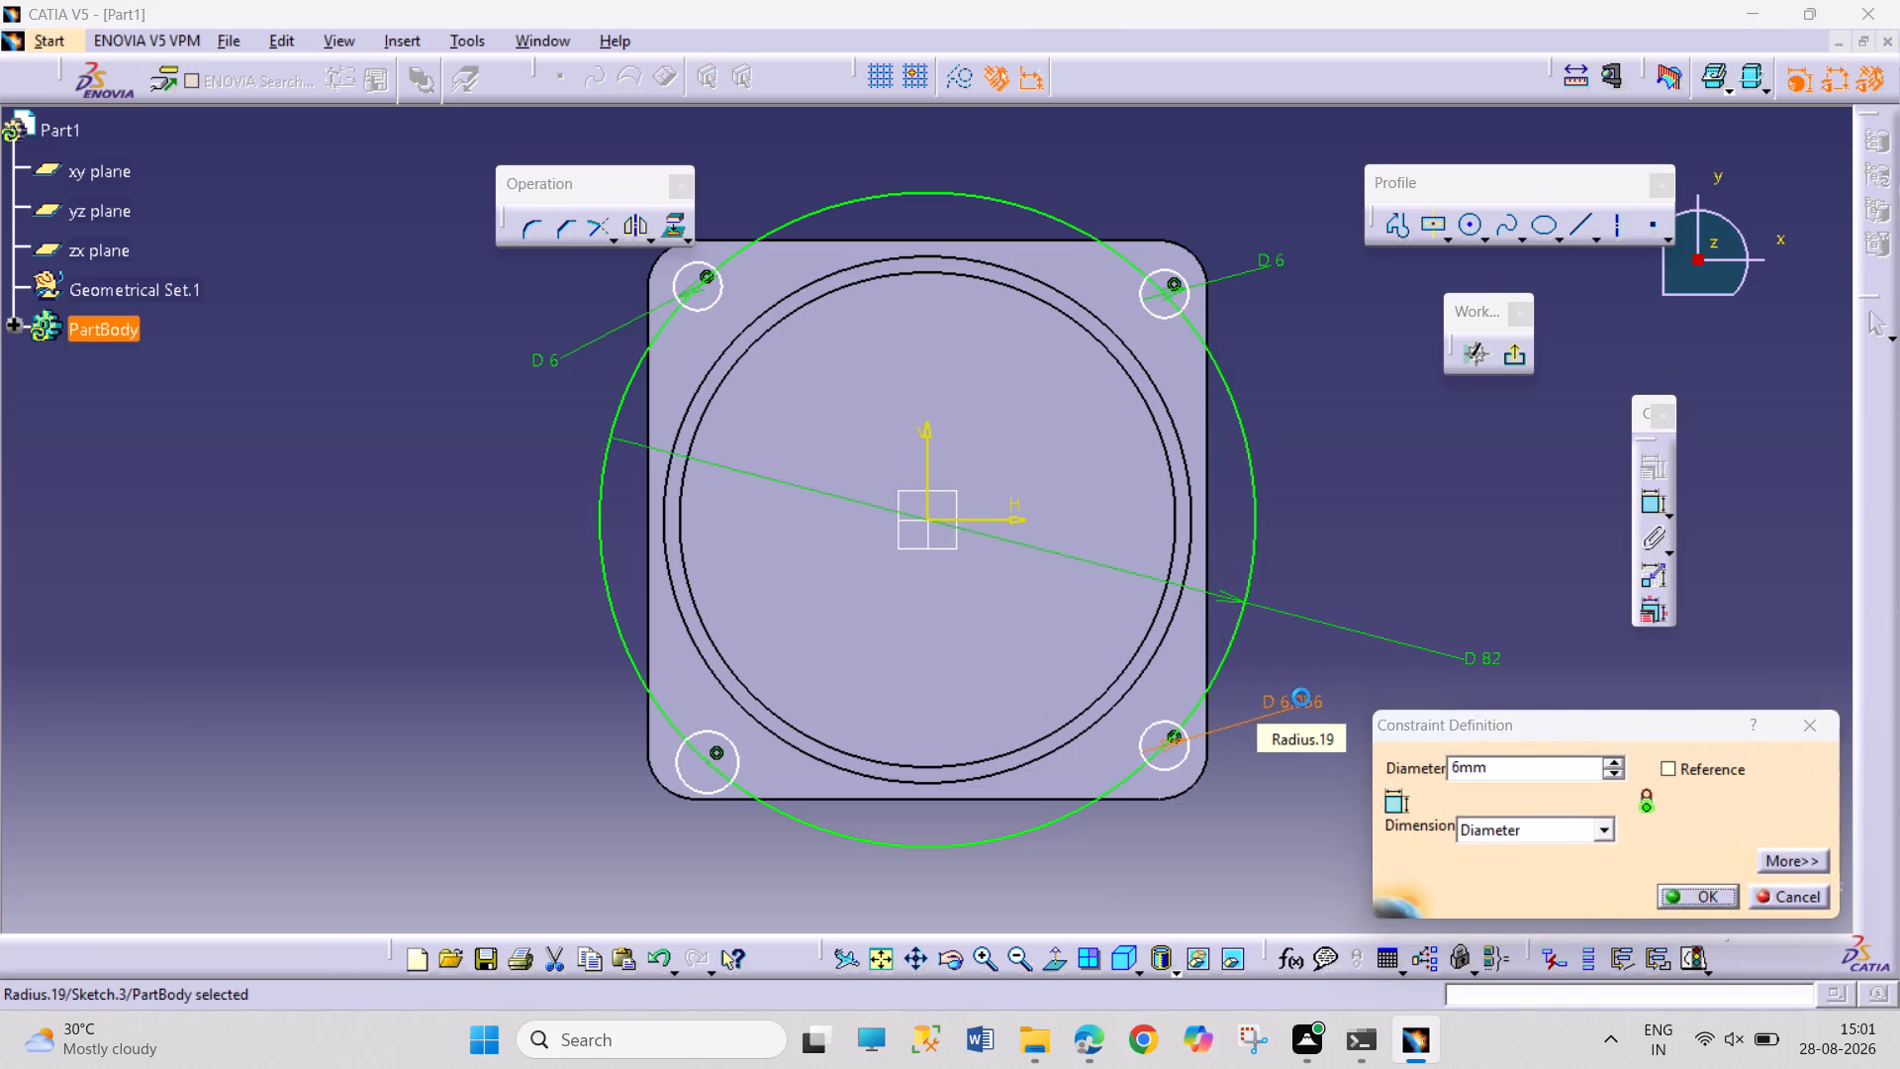
# Dimension the small circle at the plate's lower-left corner and set its diameter to 6 mm.
pyautogui.click(1652, 507)
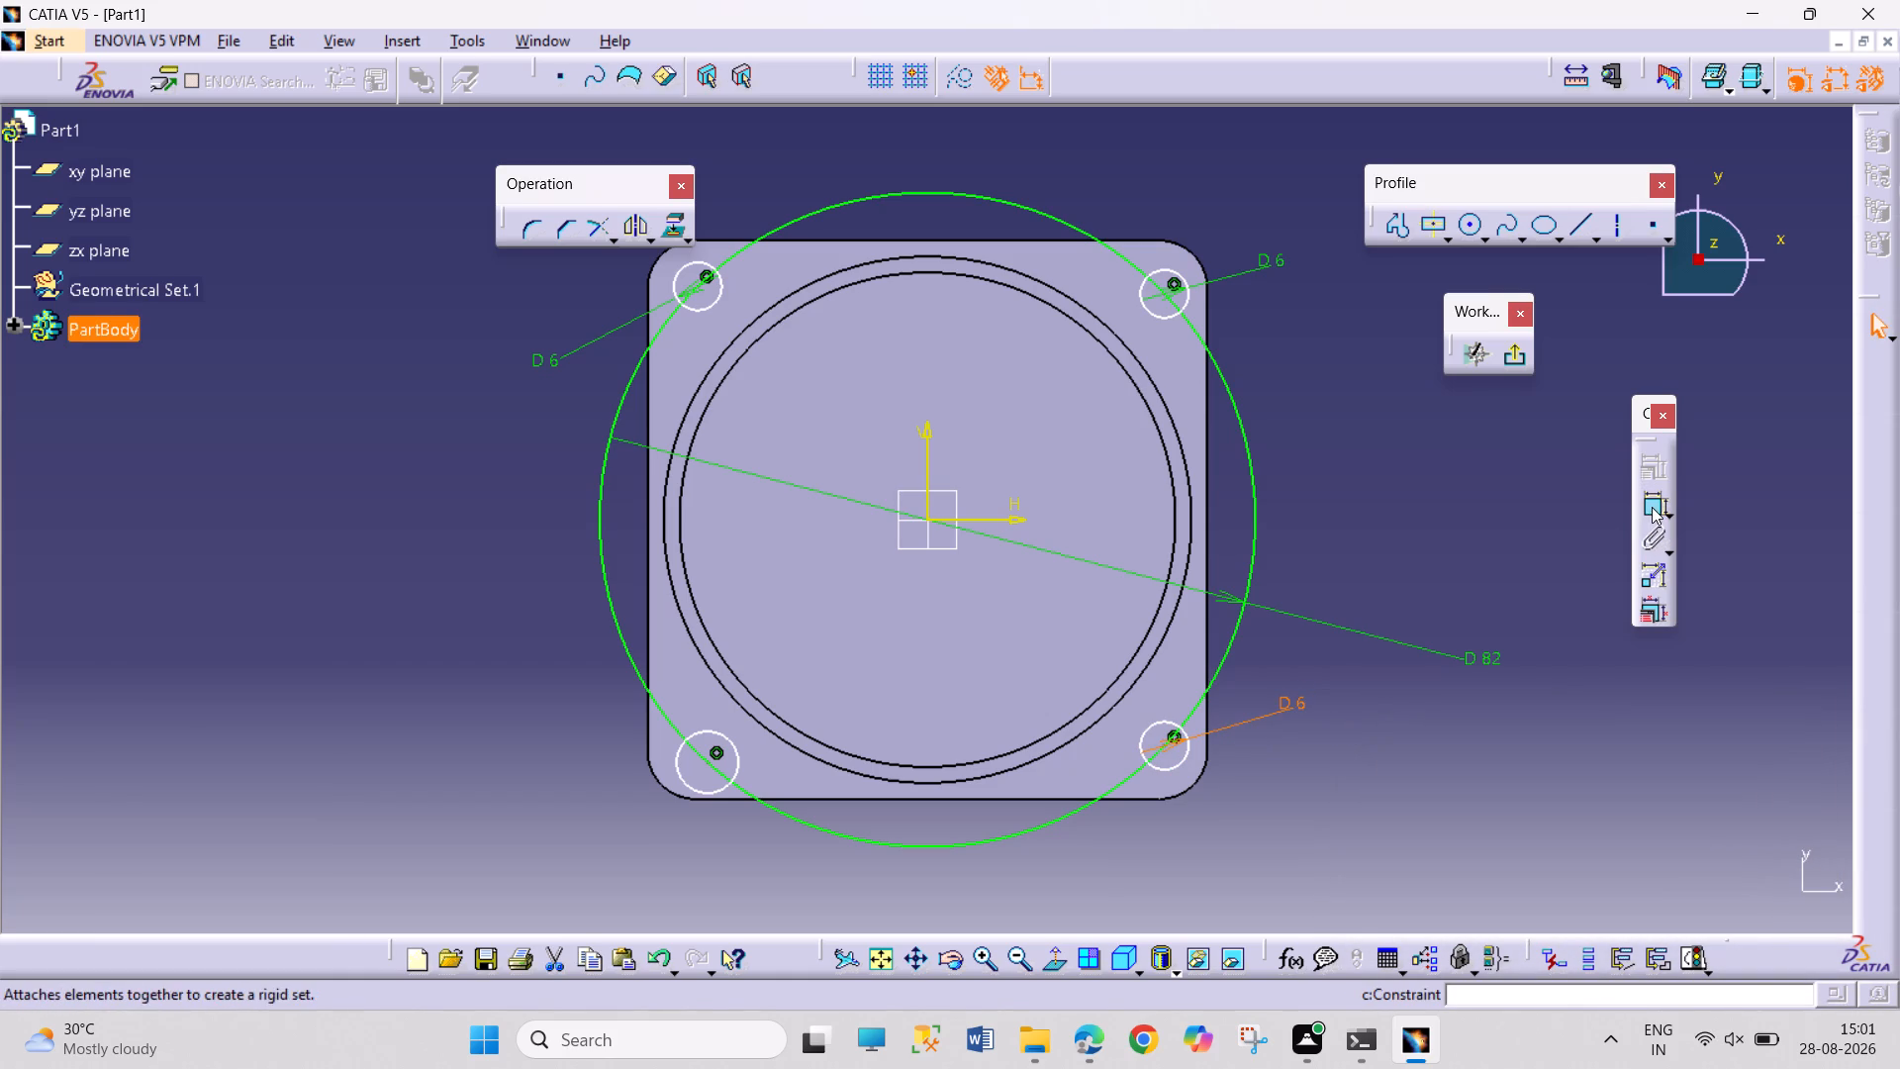
pyautogui.click(719, 789)
pyautogui.click(582, 825)
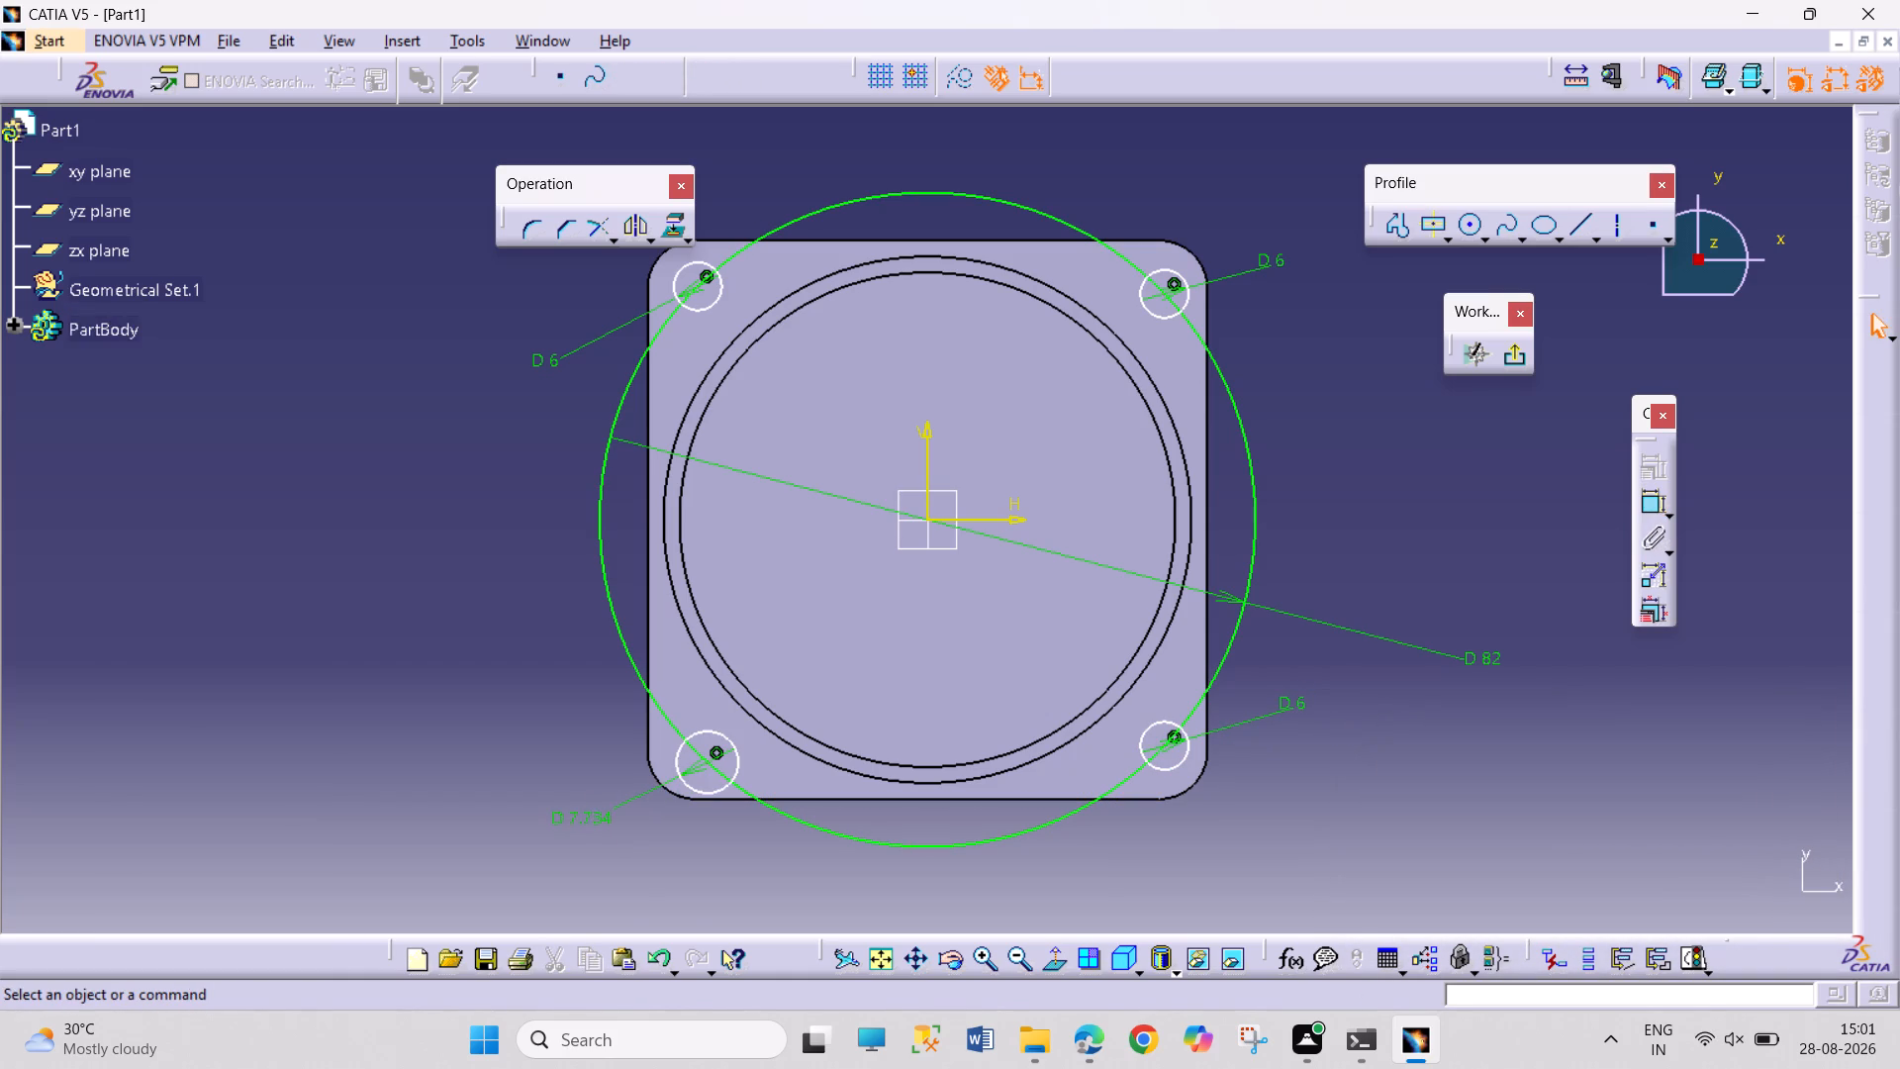
pyautogui.doubleClick(593, 810)
pyautogui.press('6')
pyautogui.press('Return')
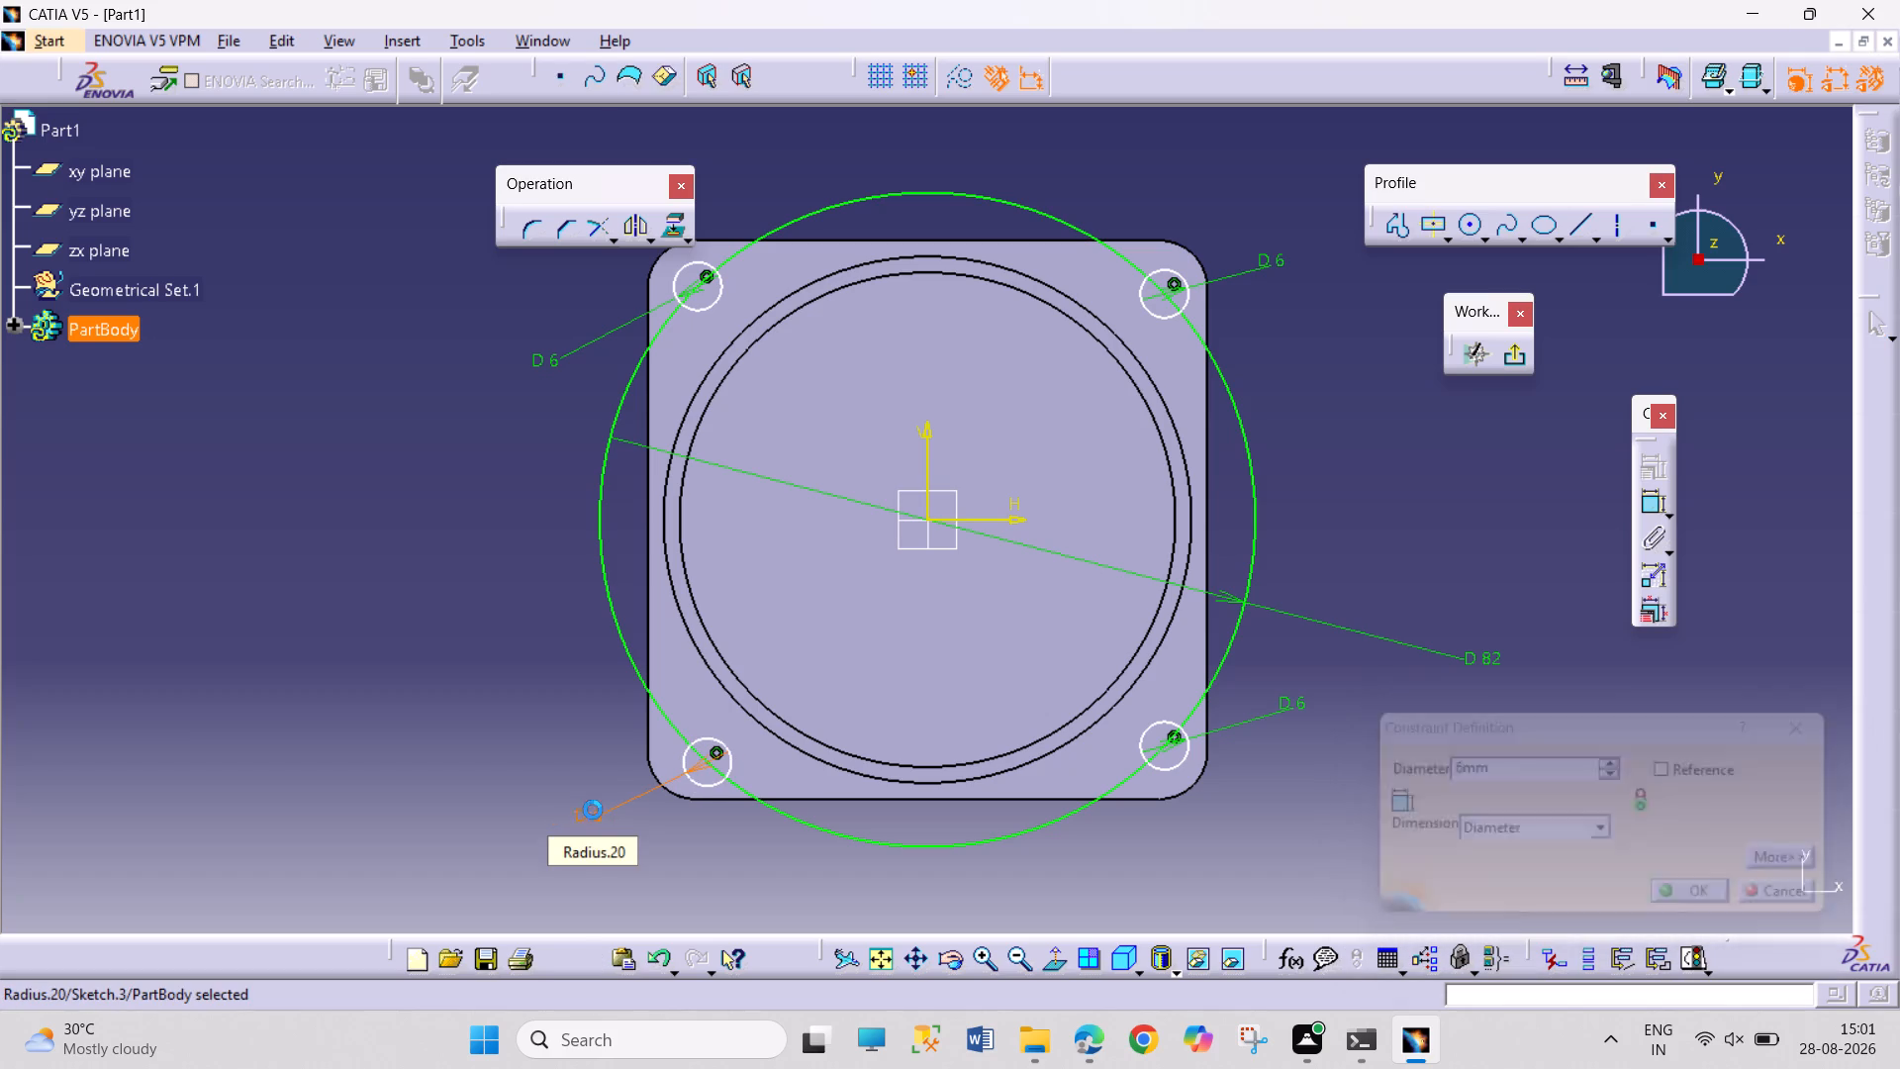
pyautogui.click(638, 846)
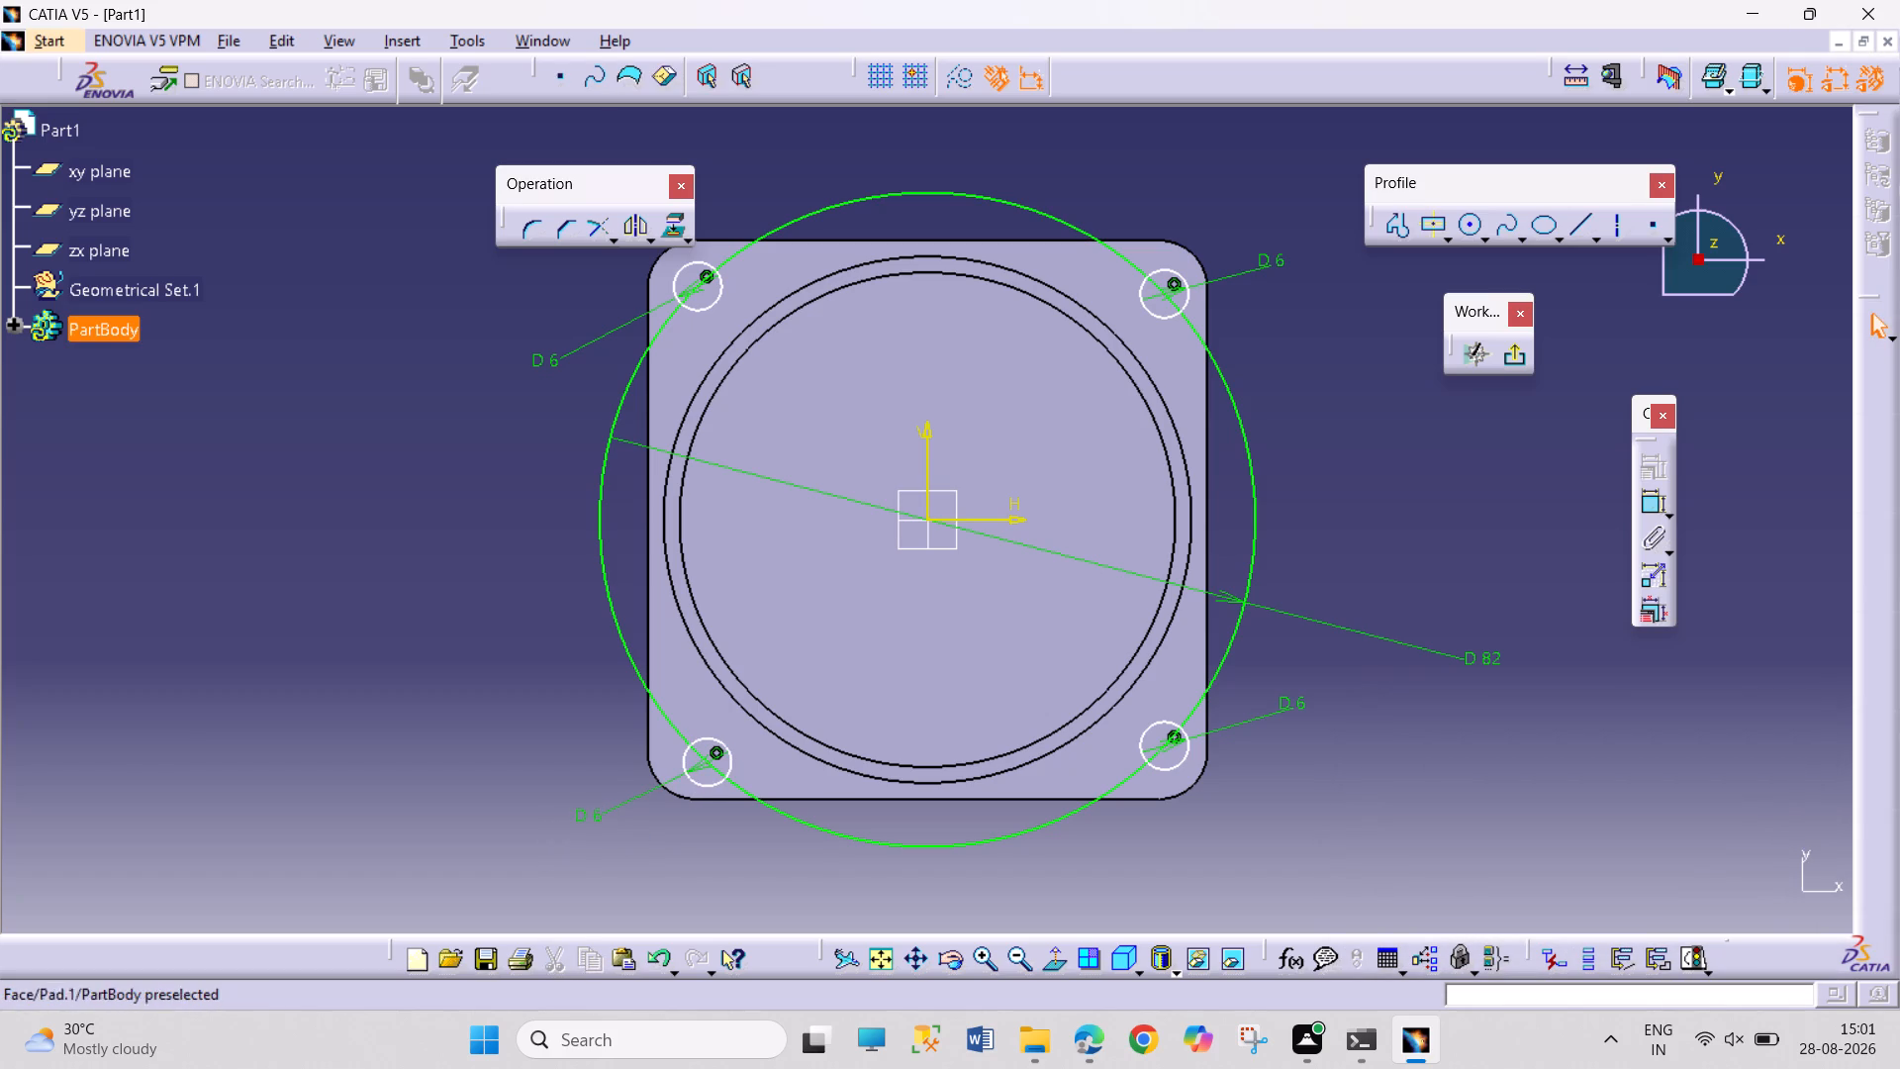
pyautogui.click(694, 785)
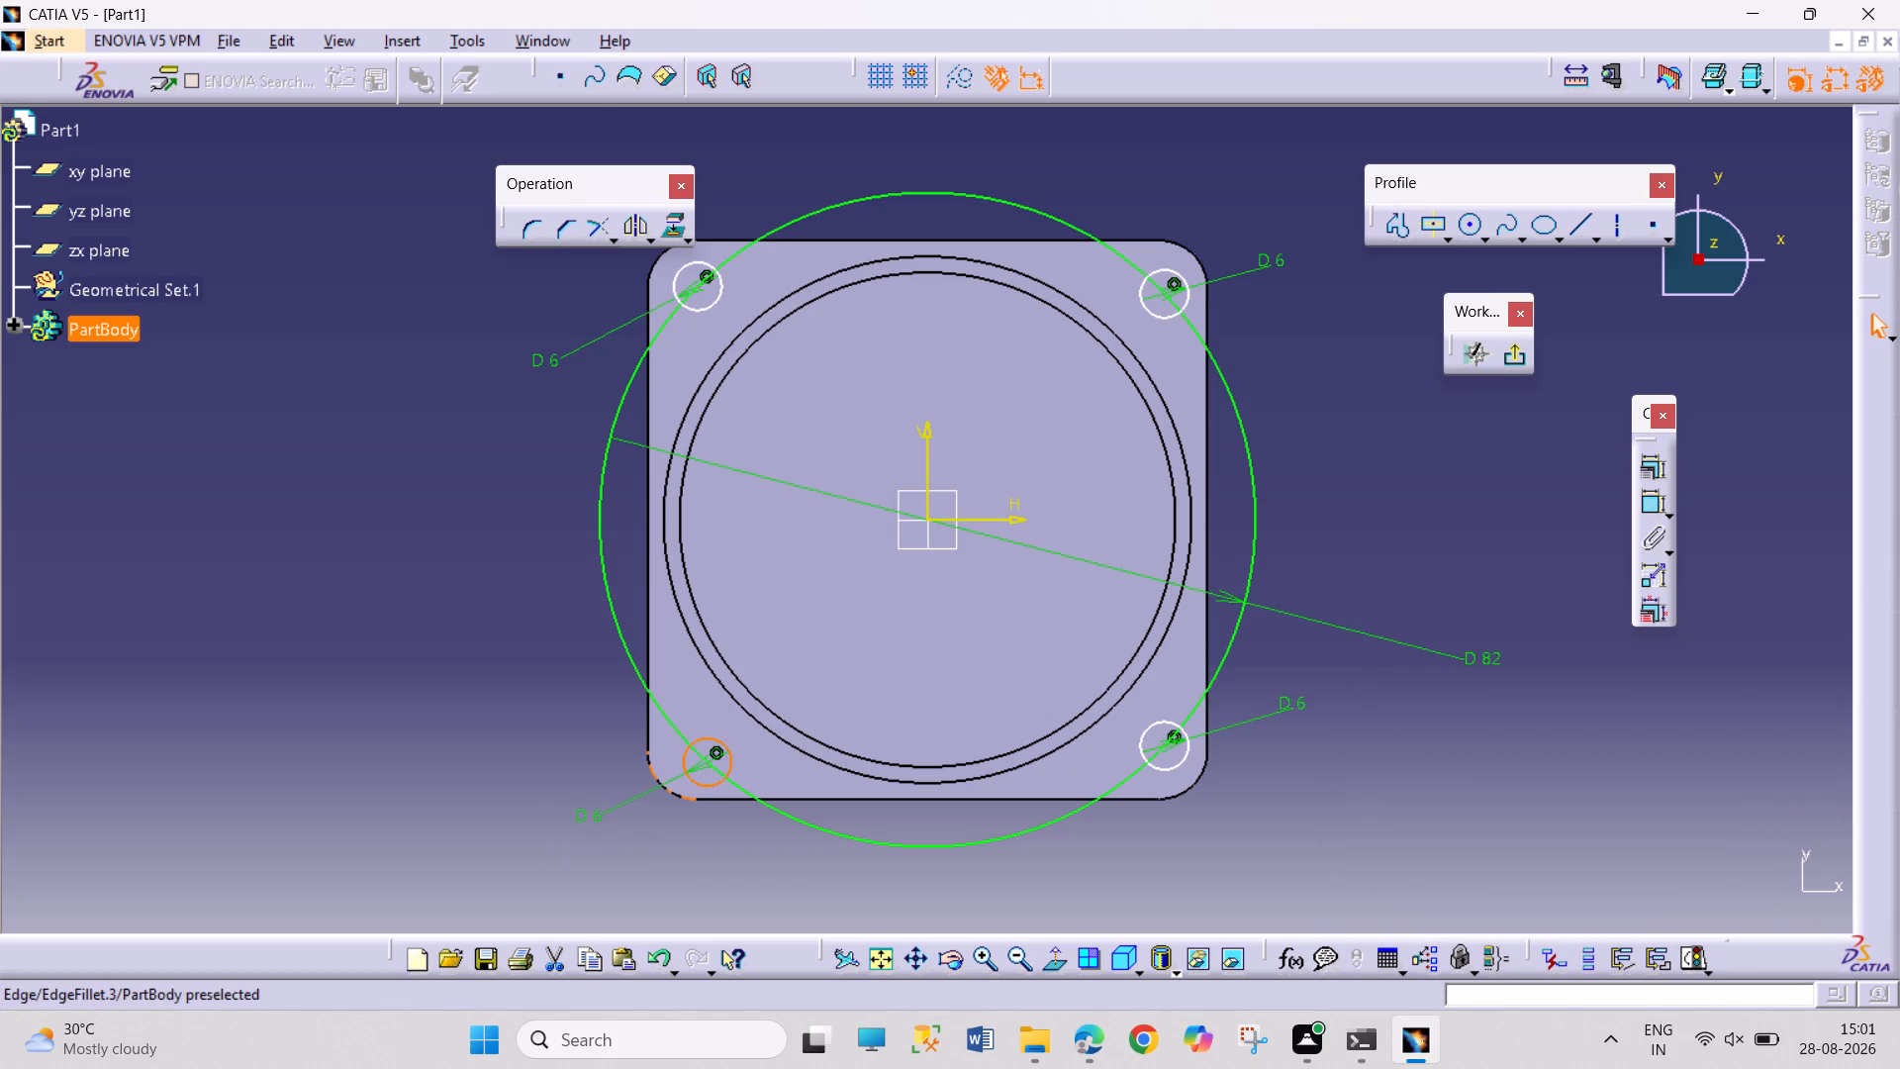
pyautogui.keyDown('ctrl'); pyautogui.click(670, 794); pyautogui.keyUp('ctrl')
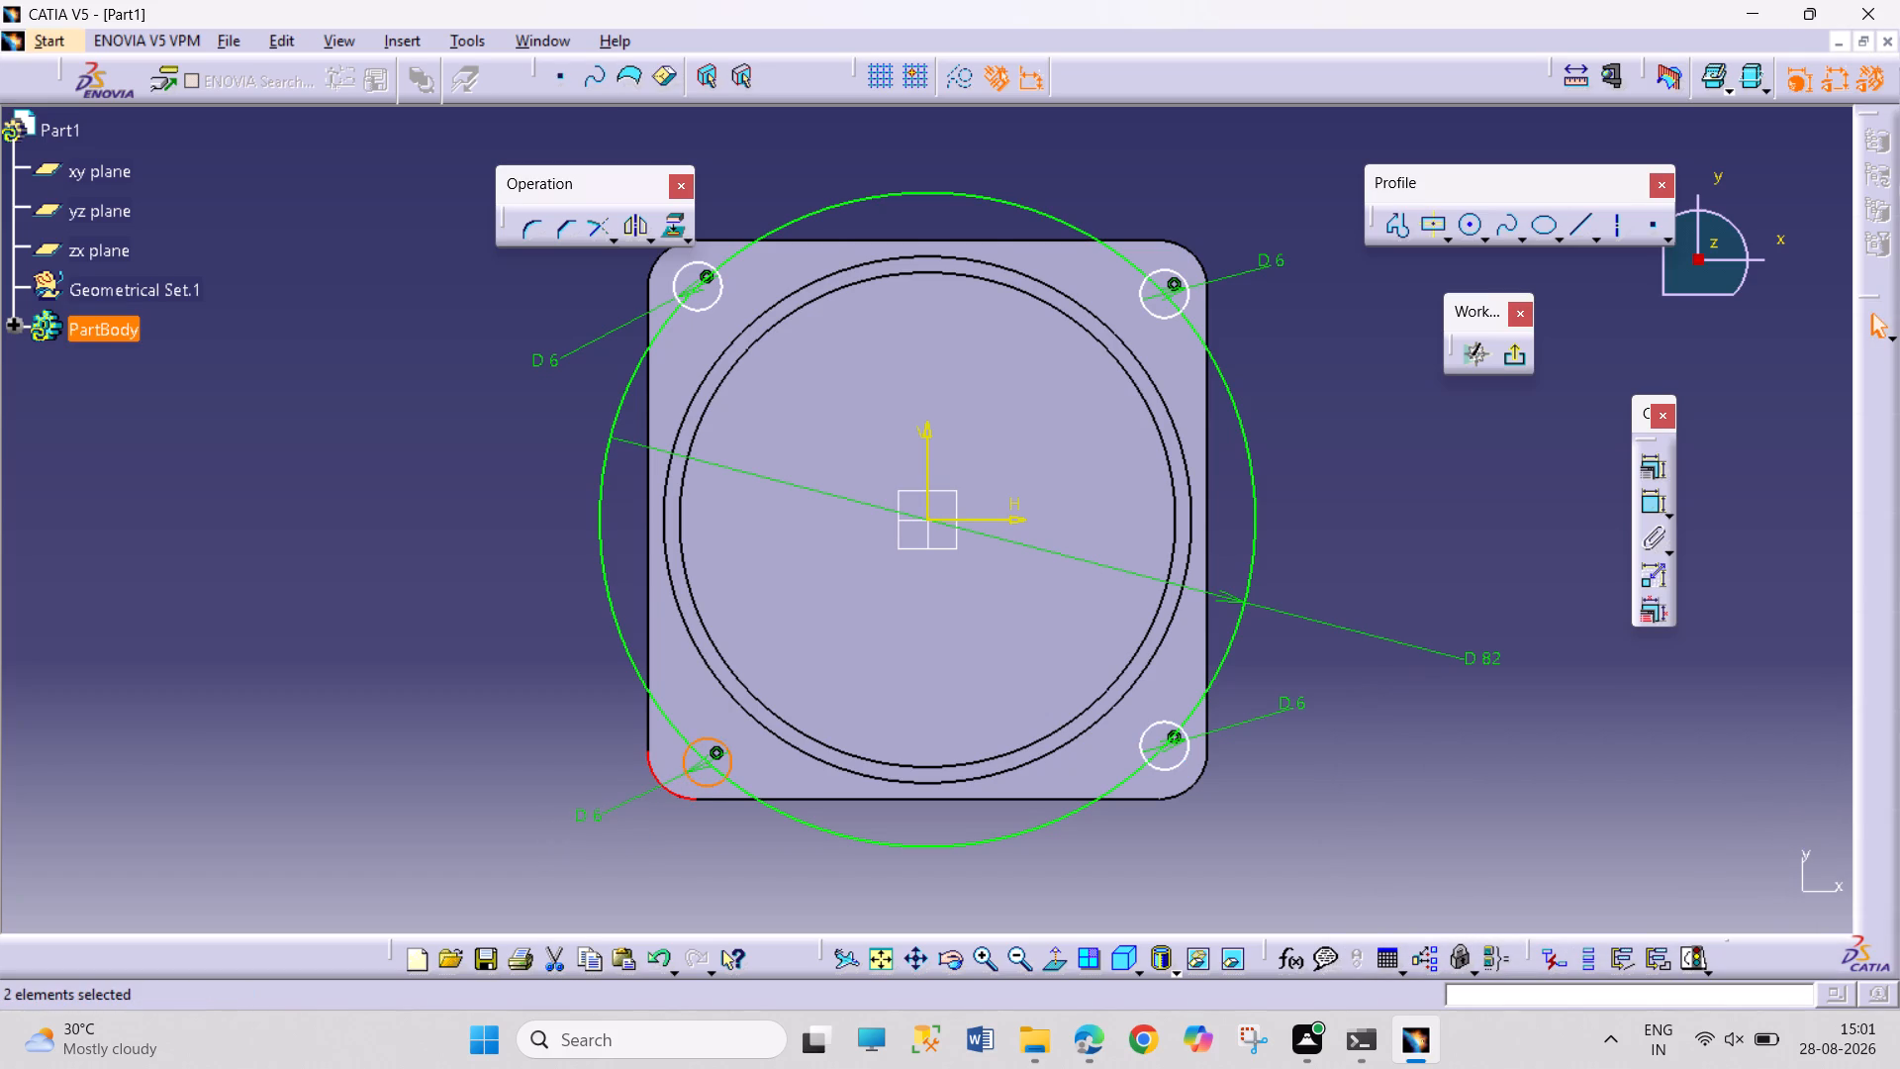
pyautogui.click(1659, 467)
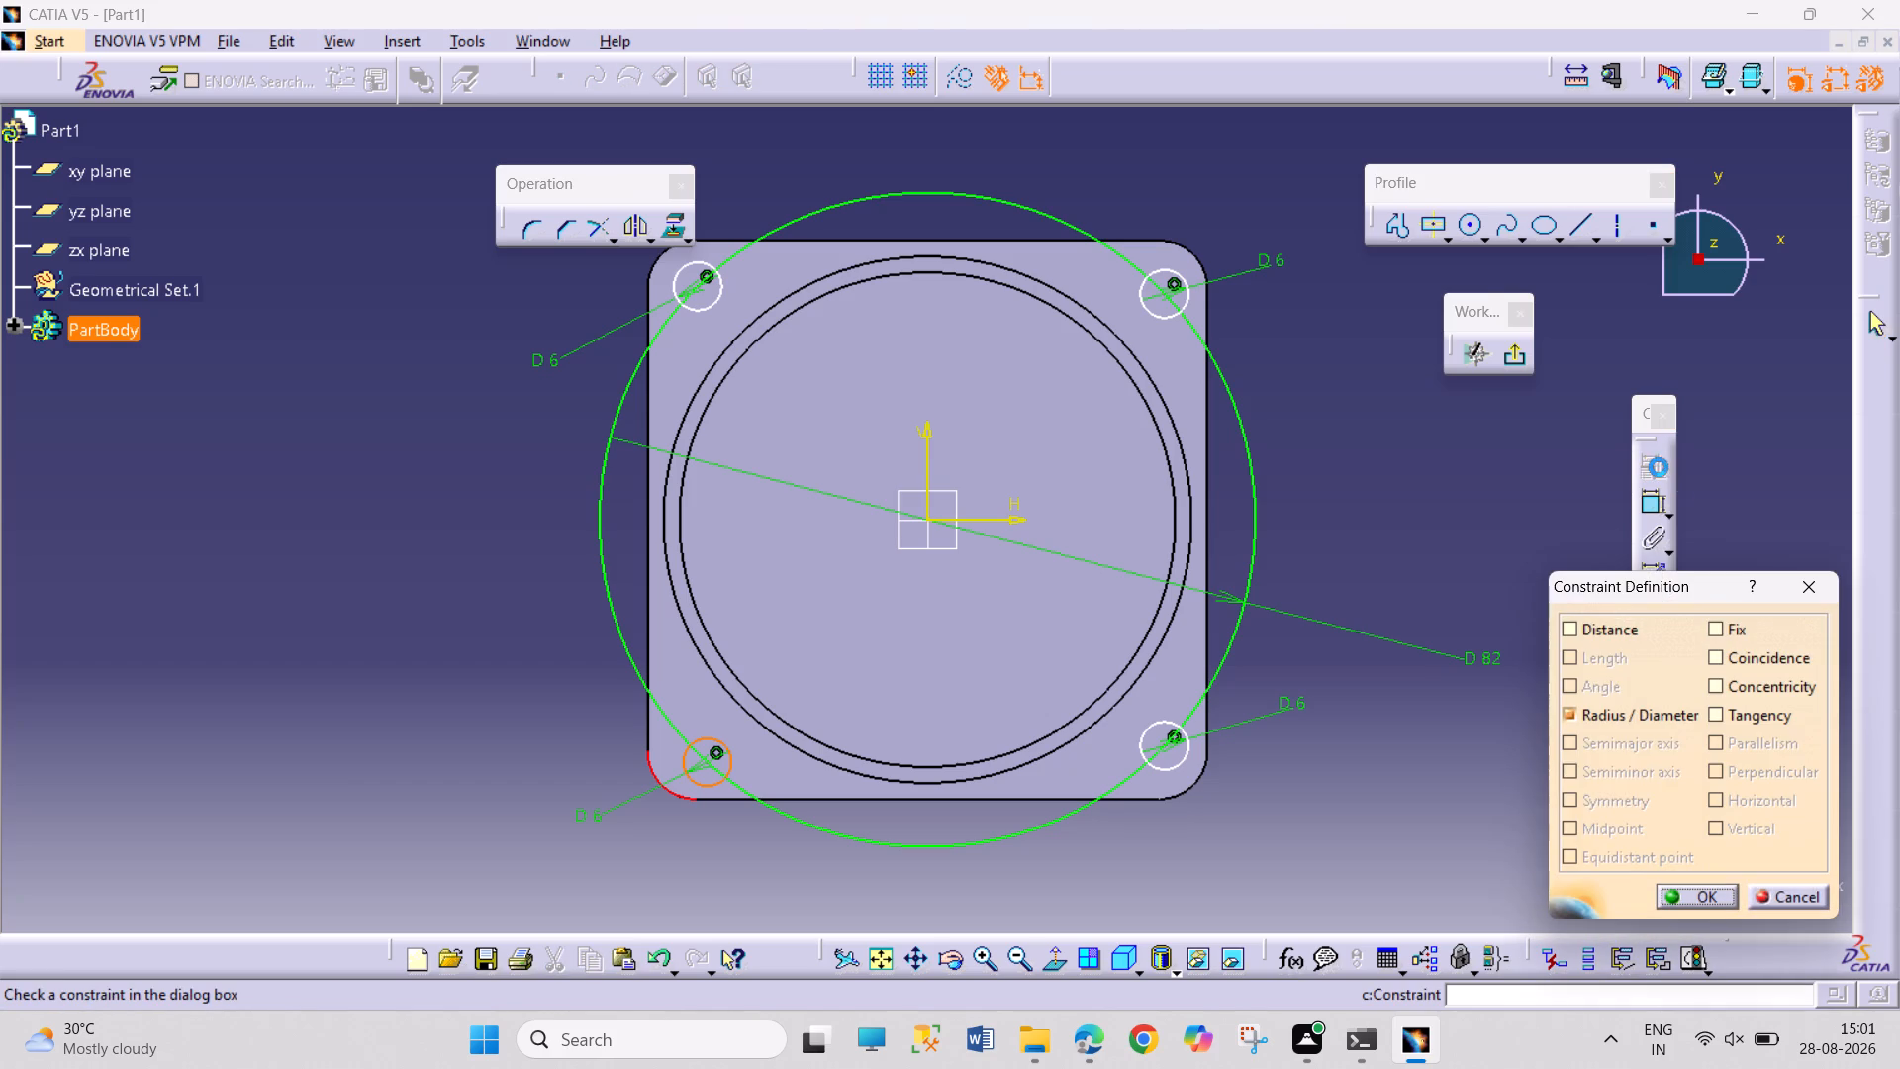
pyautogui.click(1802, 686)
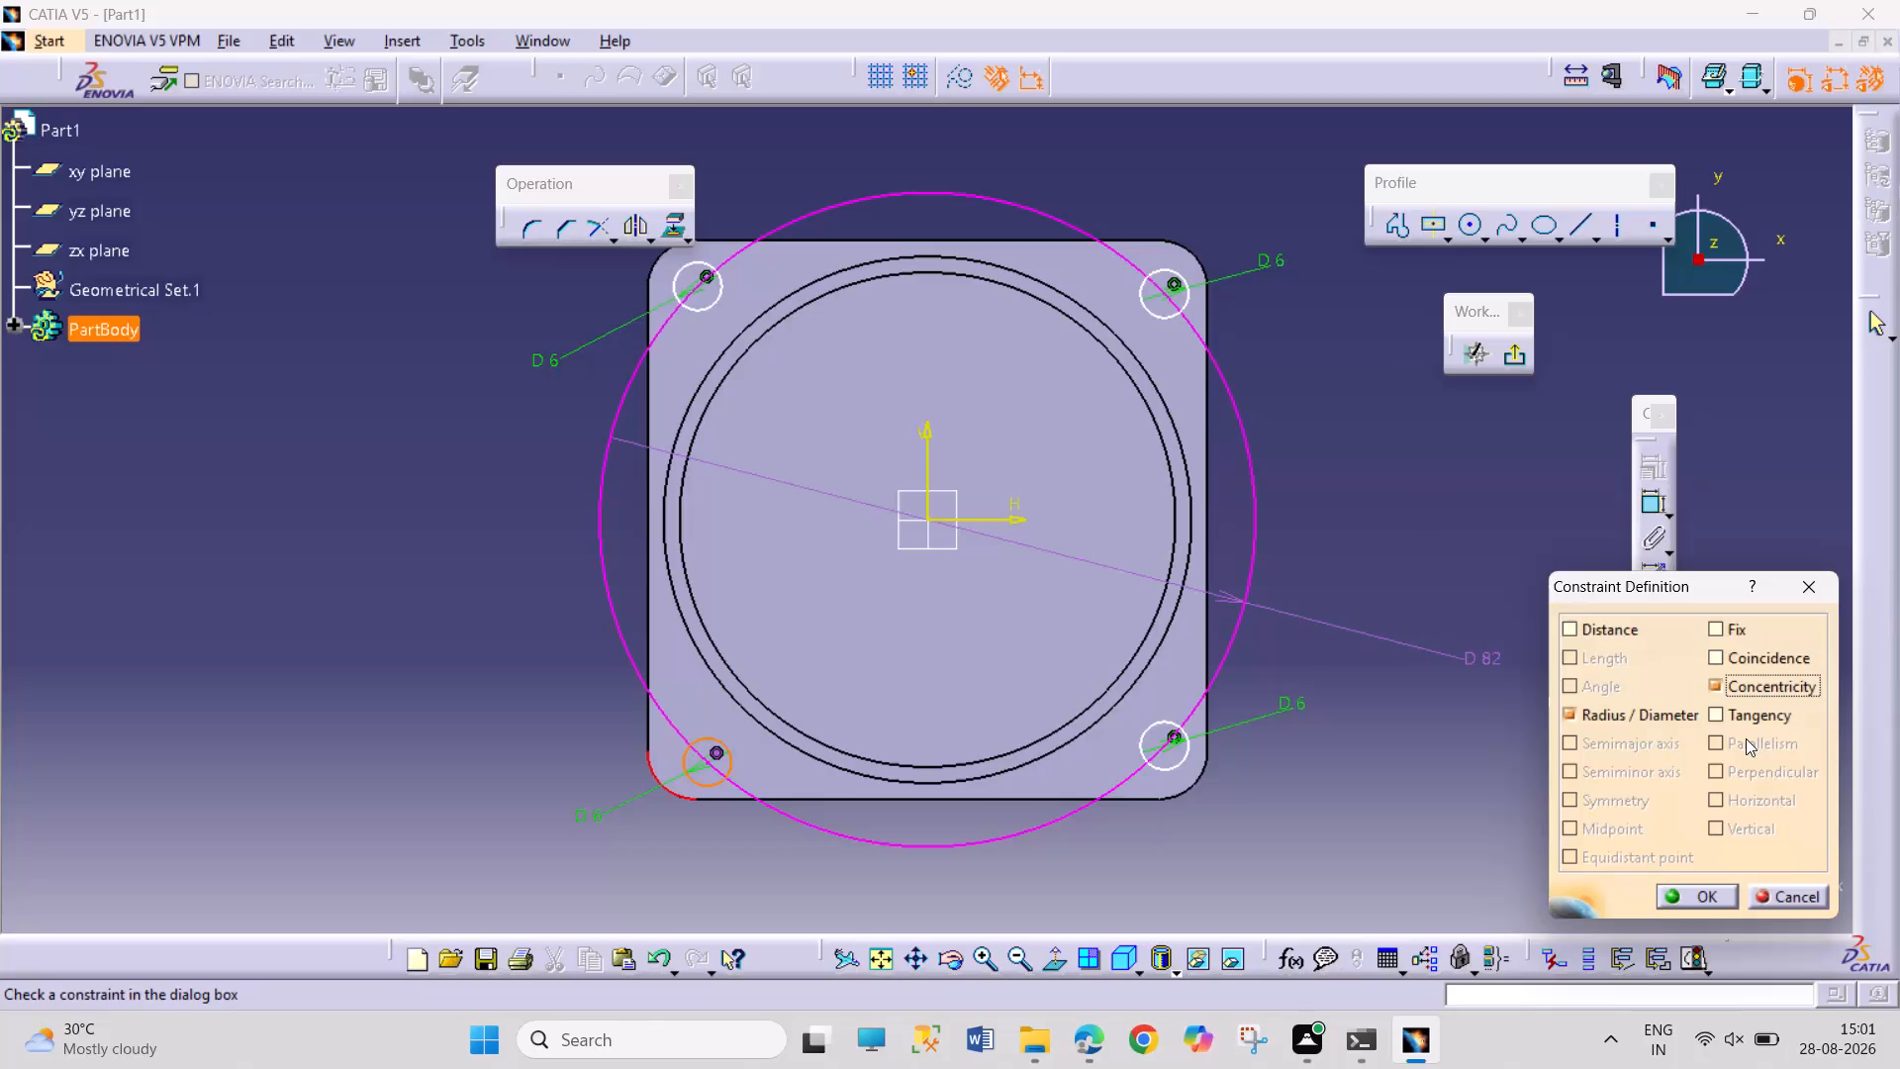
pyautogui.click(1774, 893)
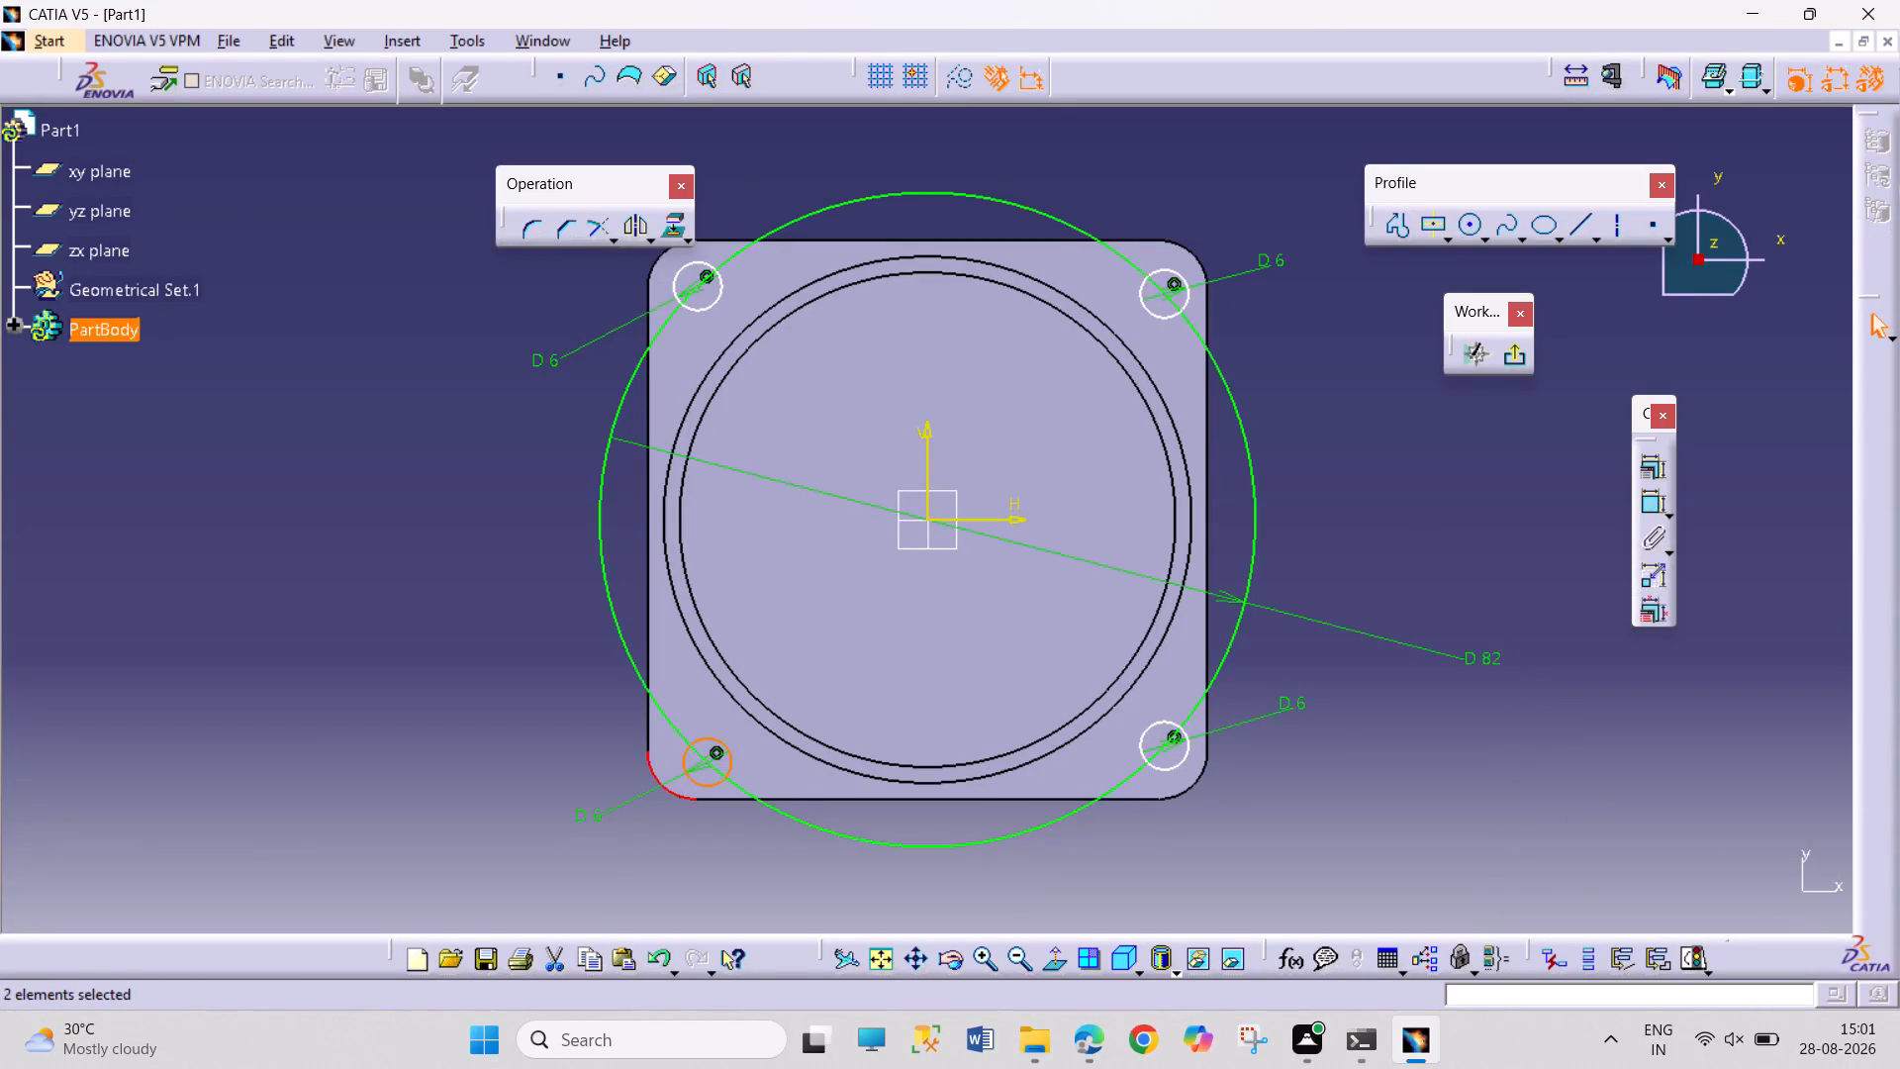
# Delete the 82 mm diameter dimension from the large circle passing through the corner circles.
pyautogui.rightClick(1486, 657)
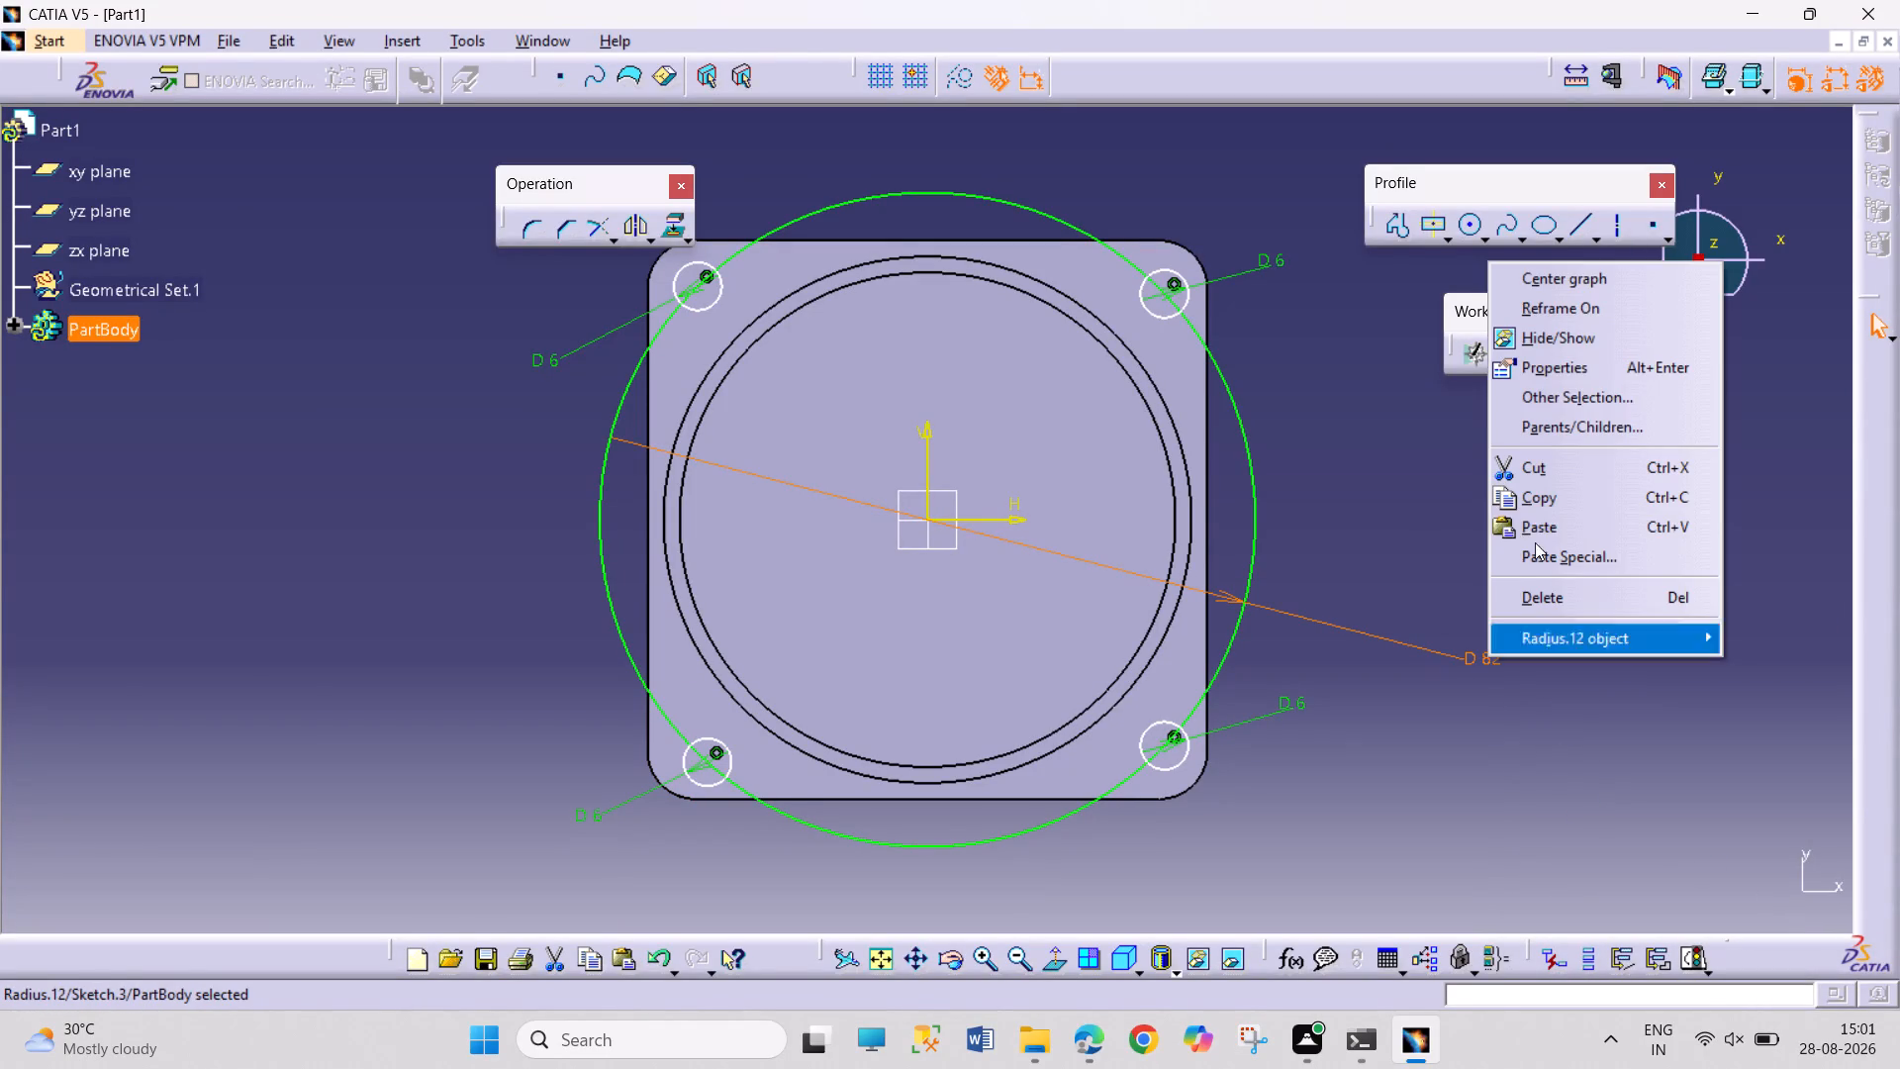
pyautogui.click(1568, 607)
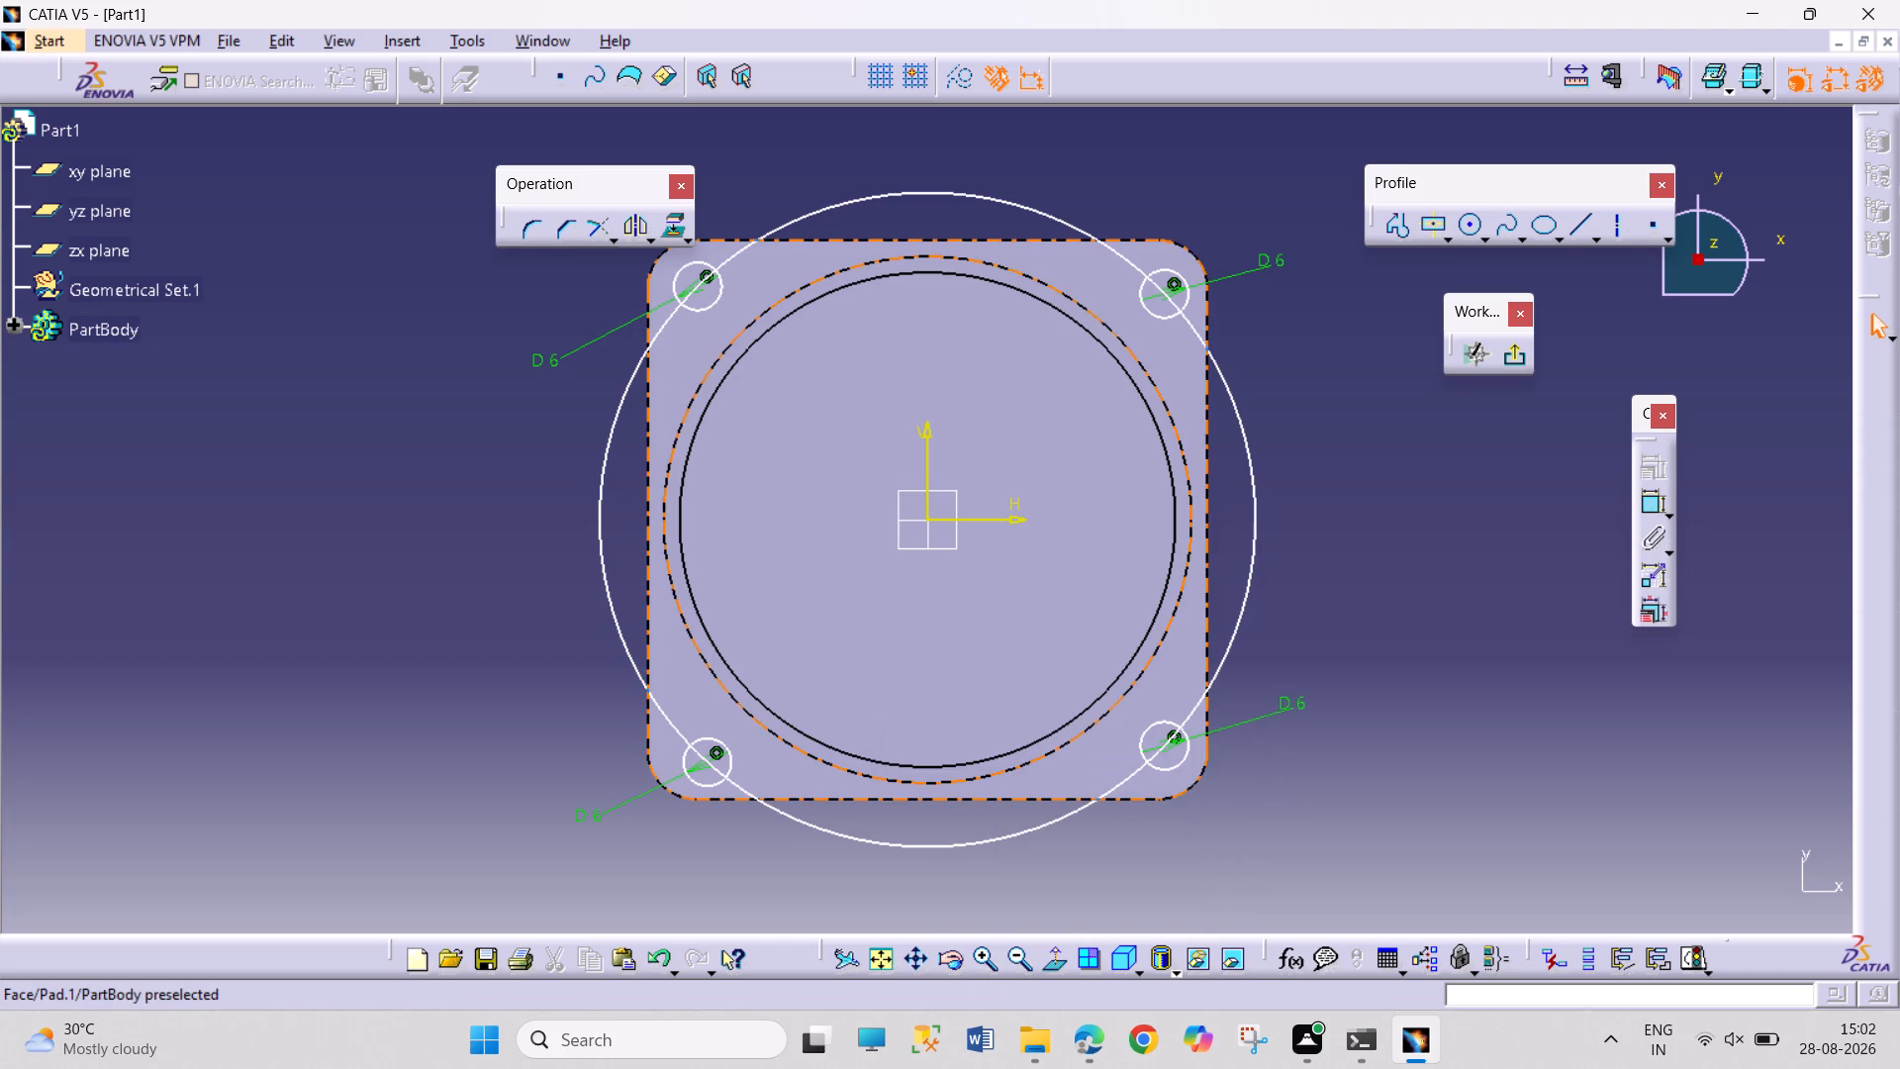
# Set the diameter dimension of the circle at the plate's lower-left corner to 12 mm.
pyautogui.doubleClick(595, 809)
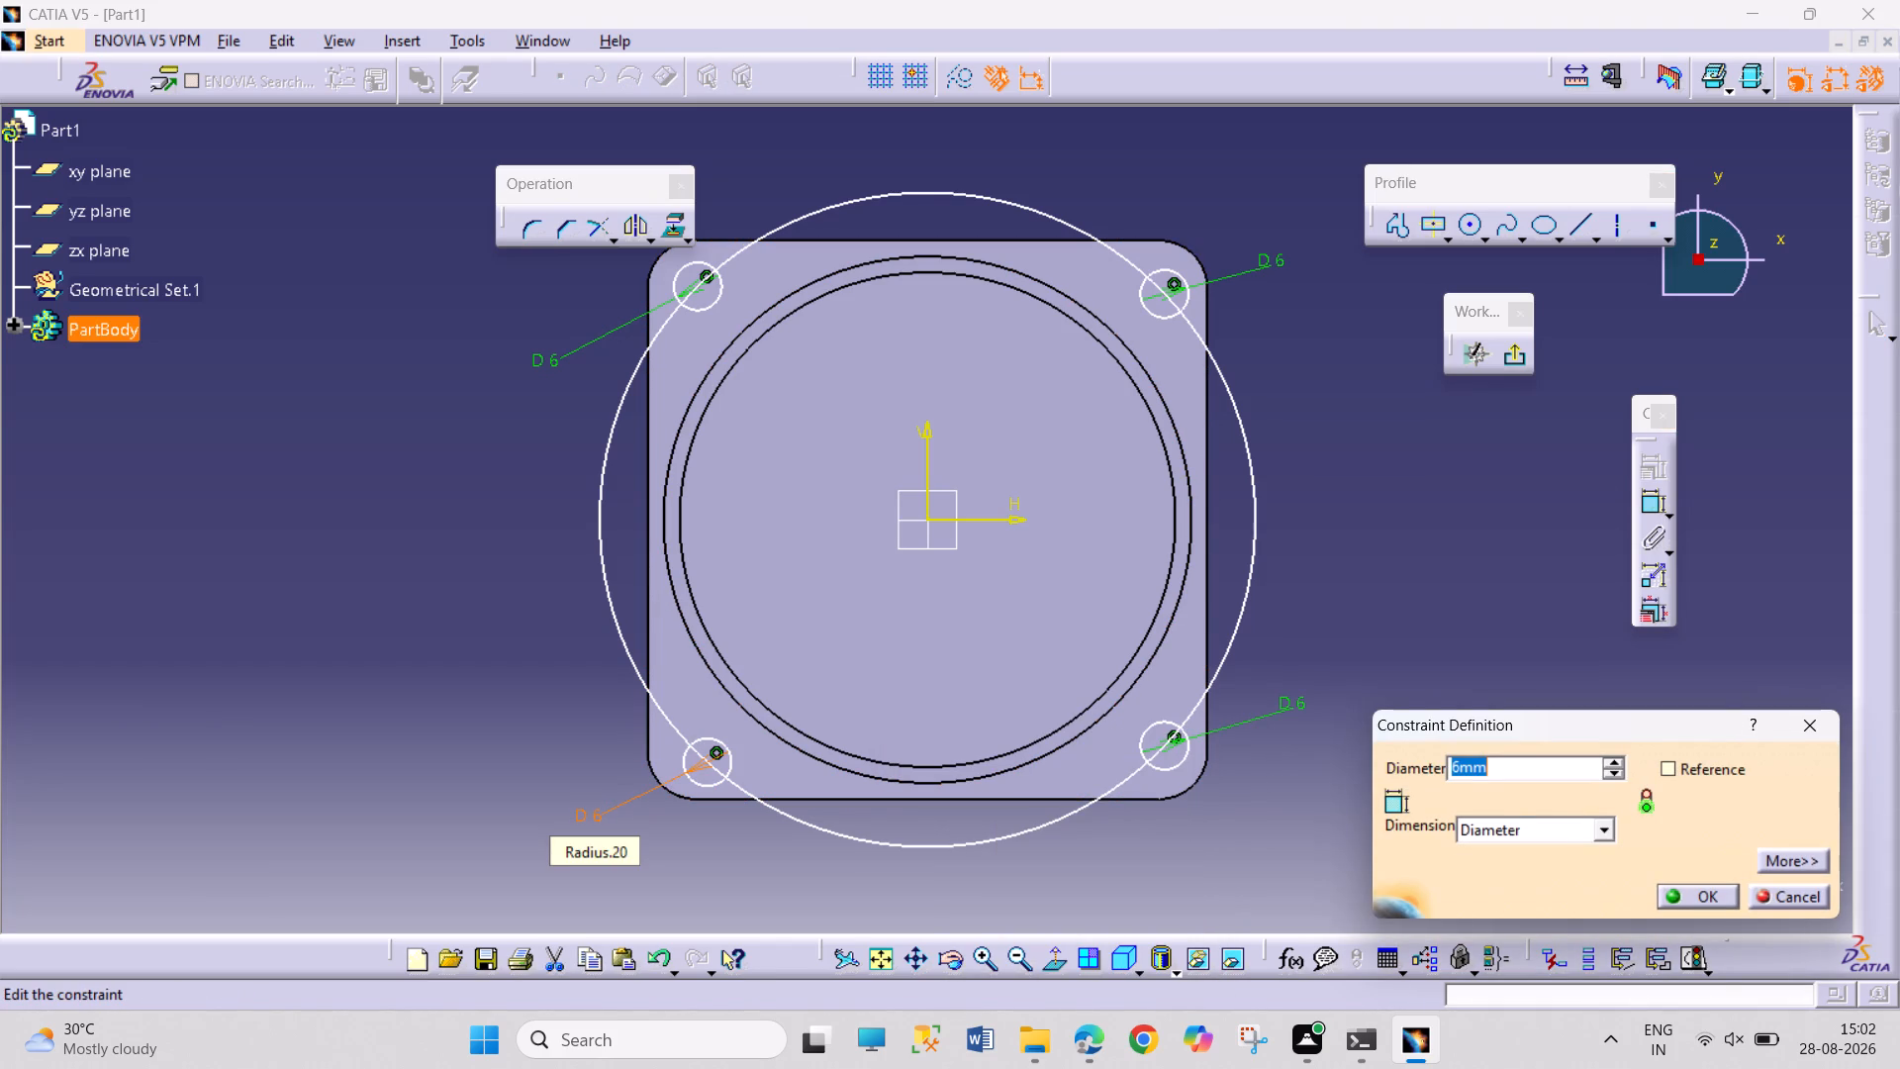
pyautogui.write('12')
pyautogui.press('Return')
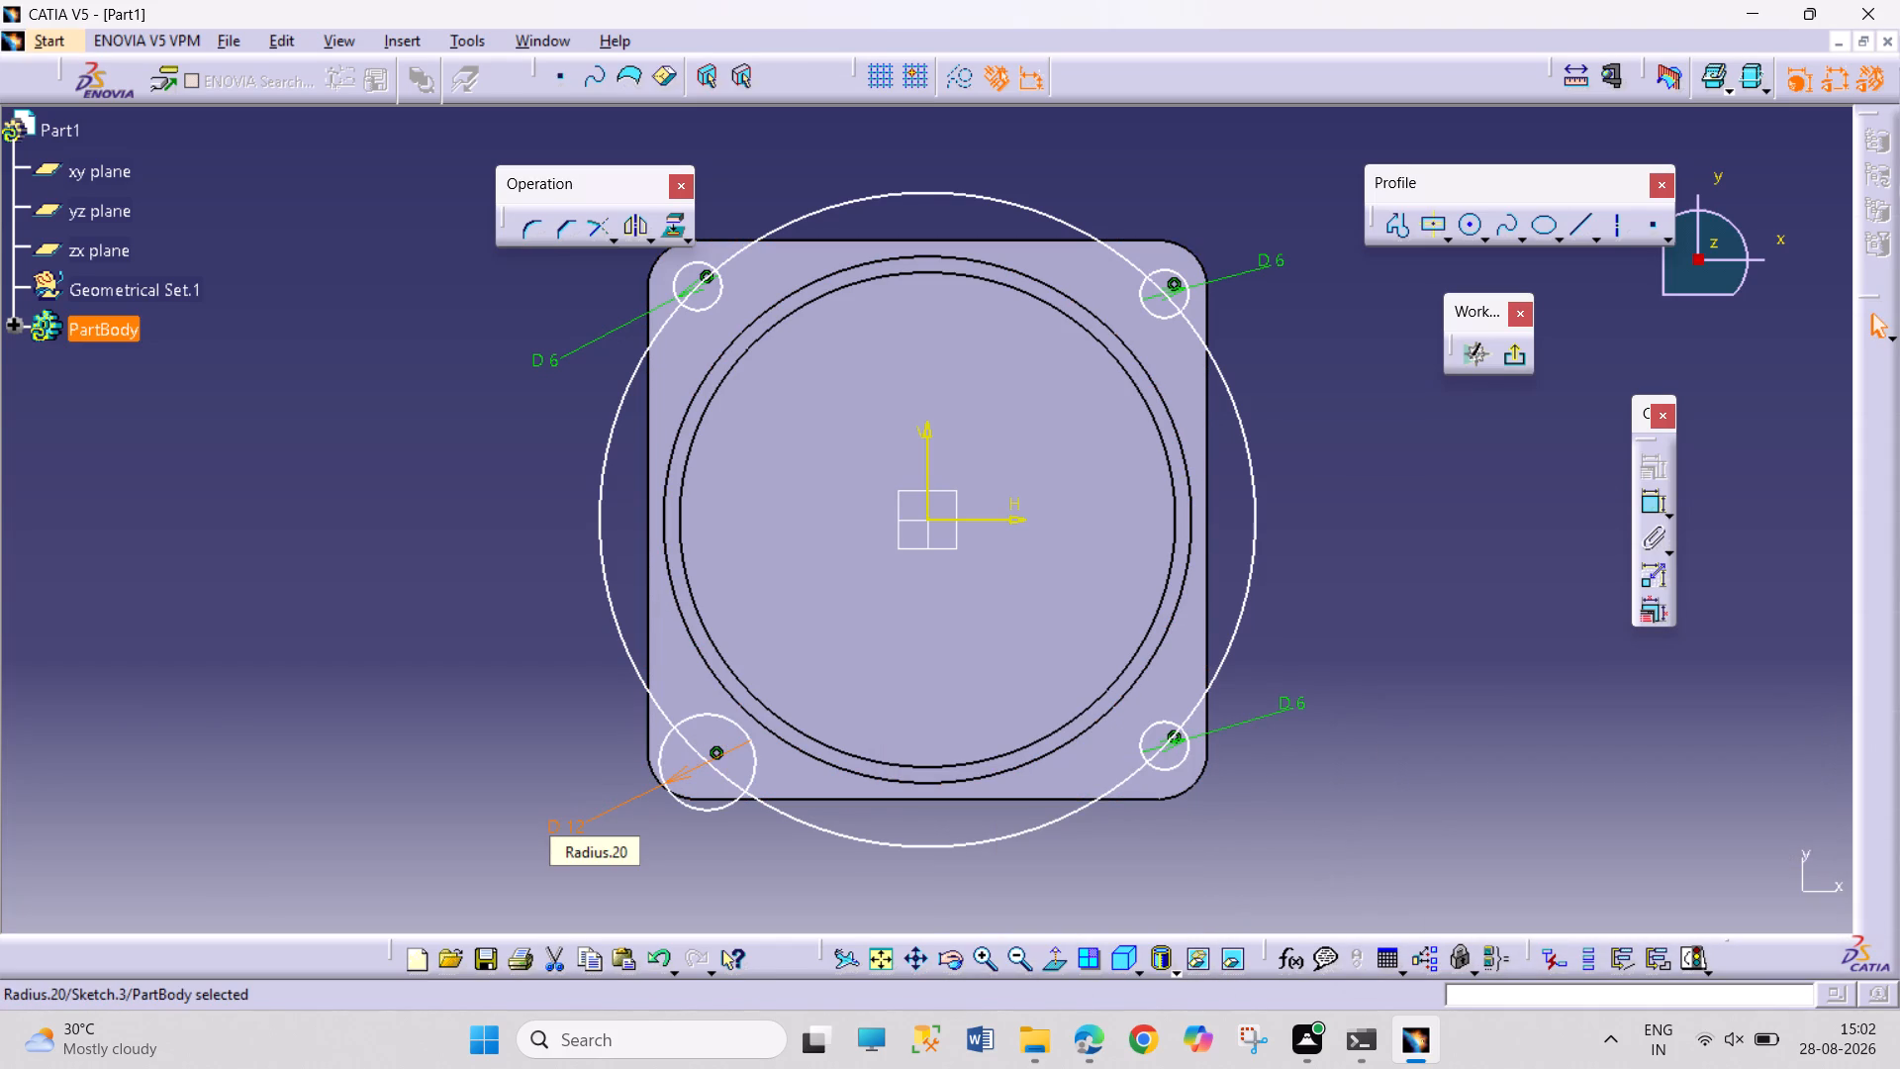
# Delete the large circle that passes through the four corner circles.
pyautogui.rightClick(866, 845)
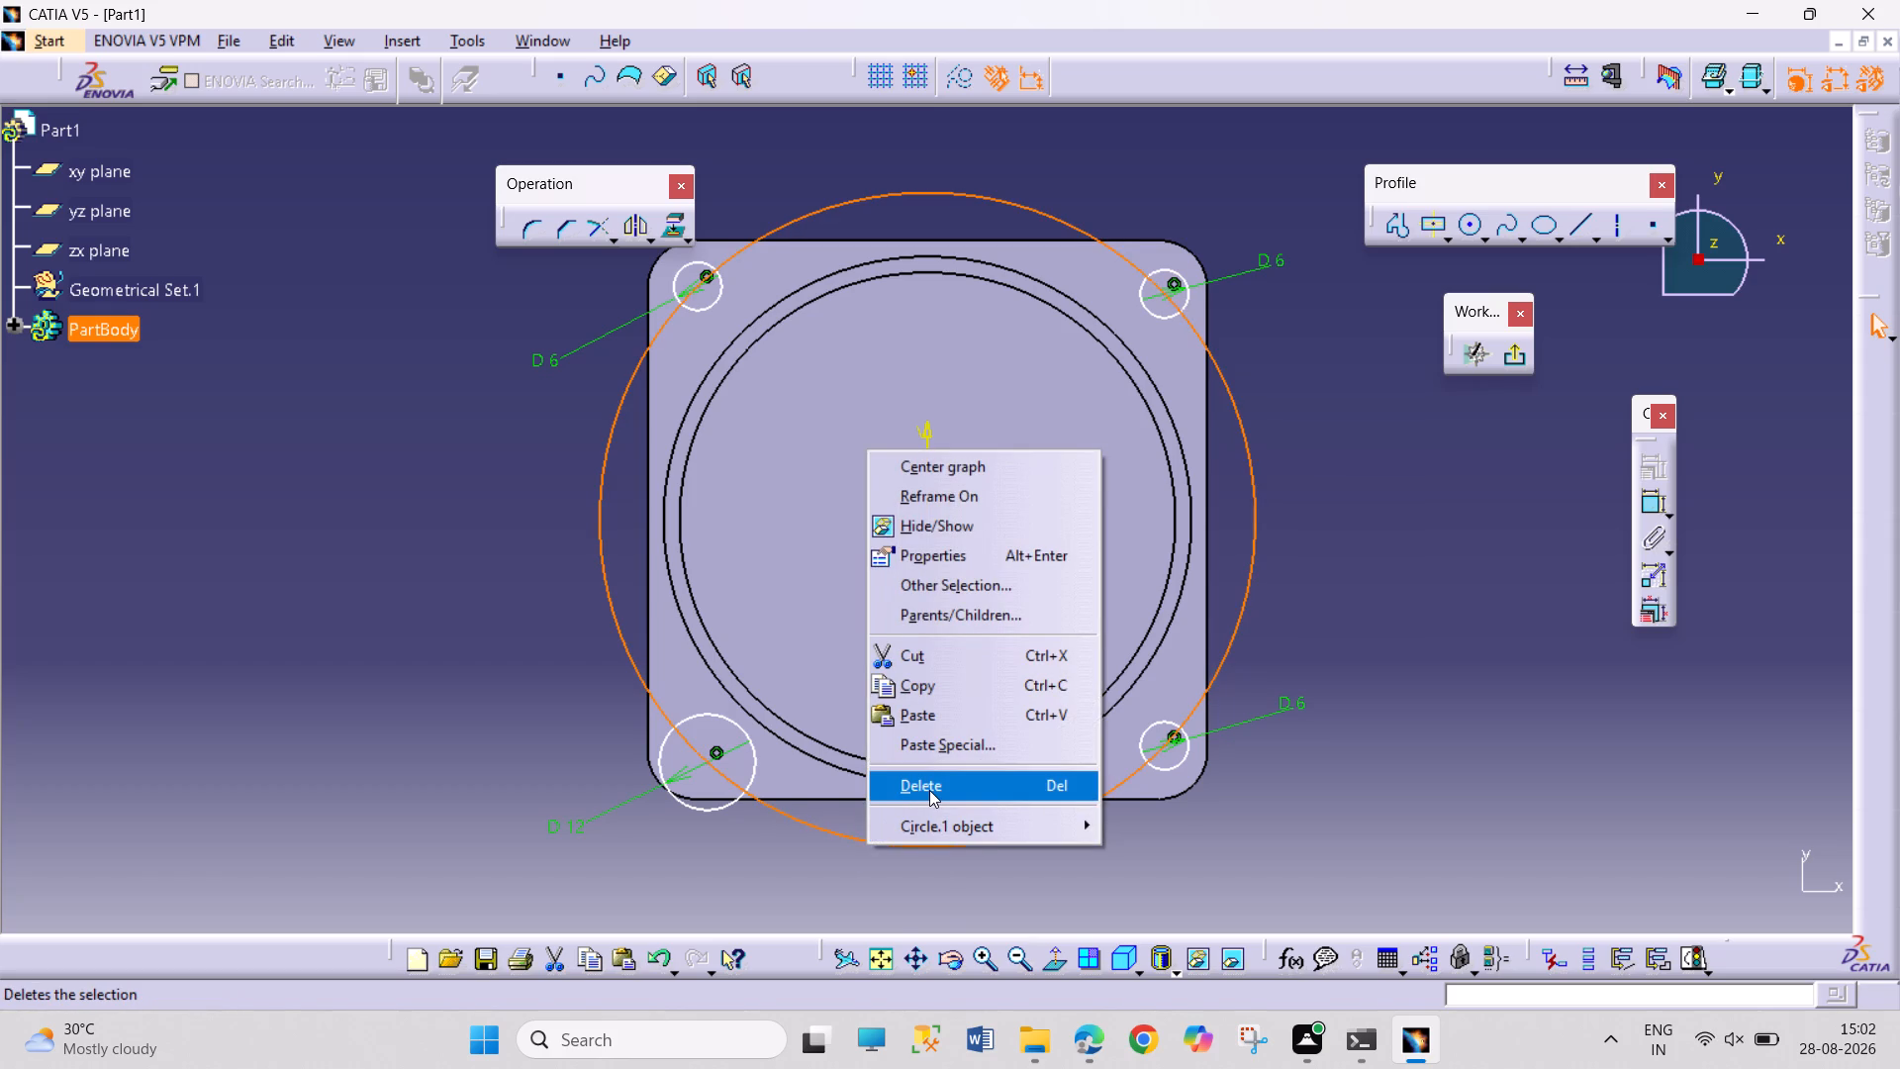
pyautogui.click(929, 790)
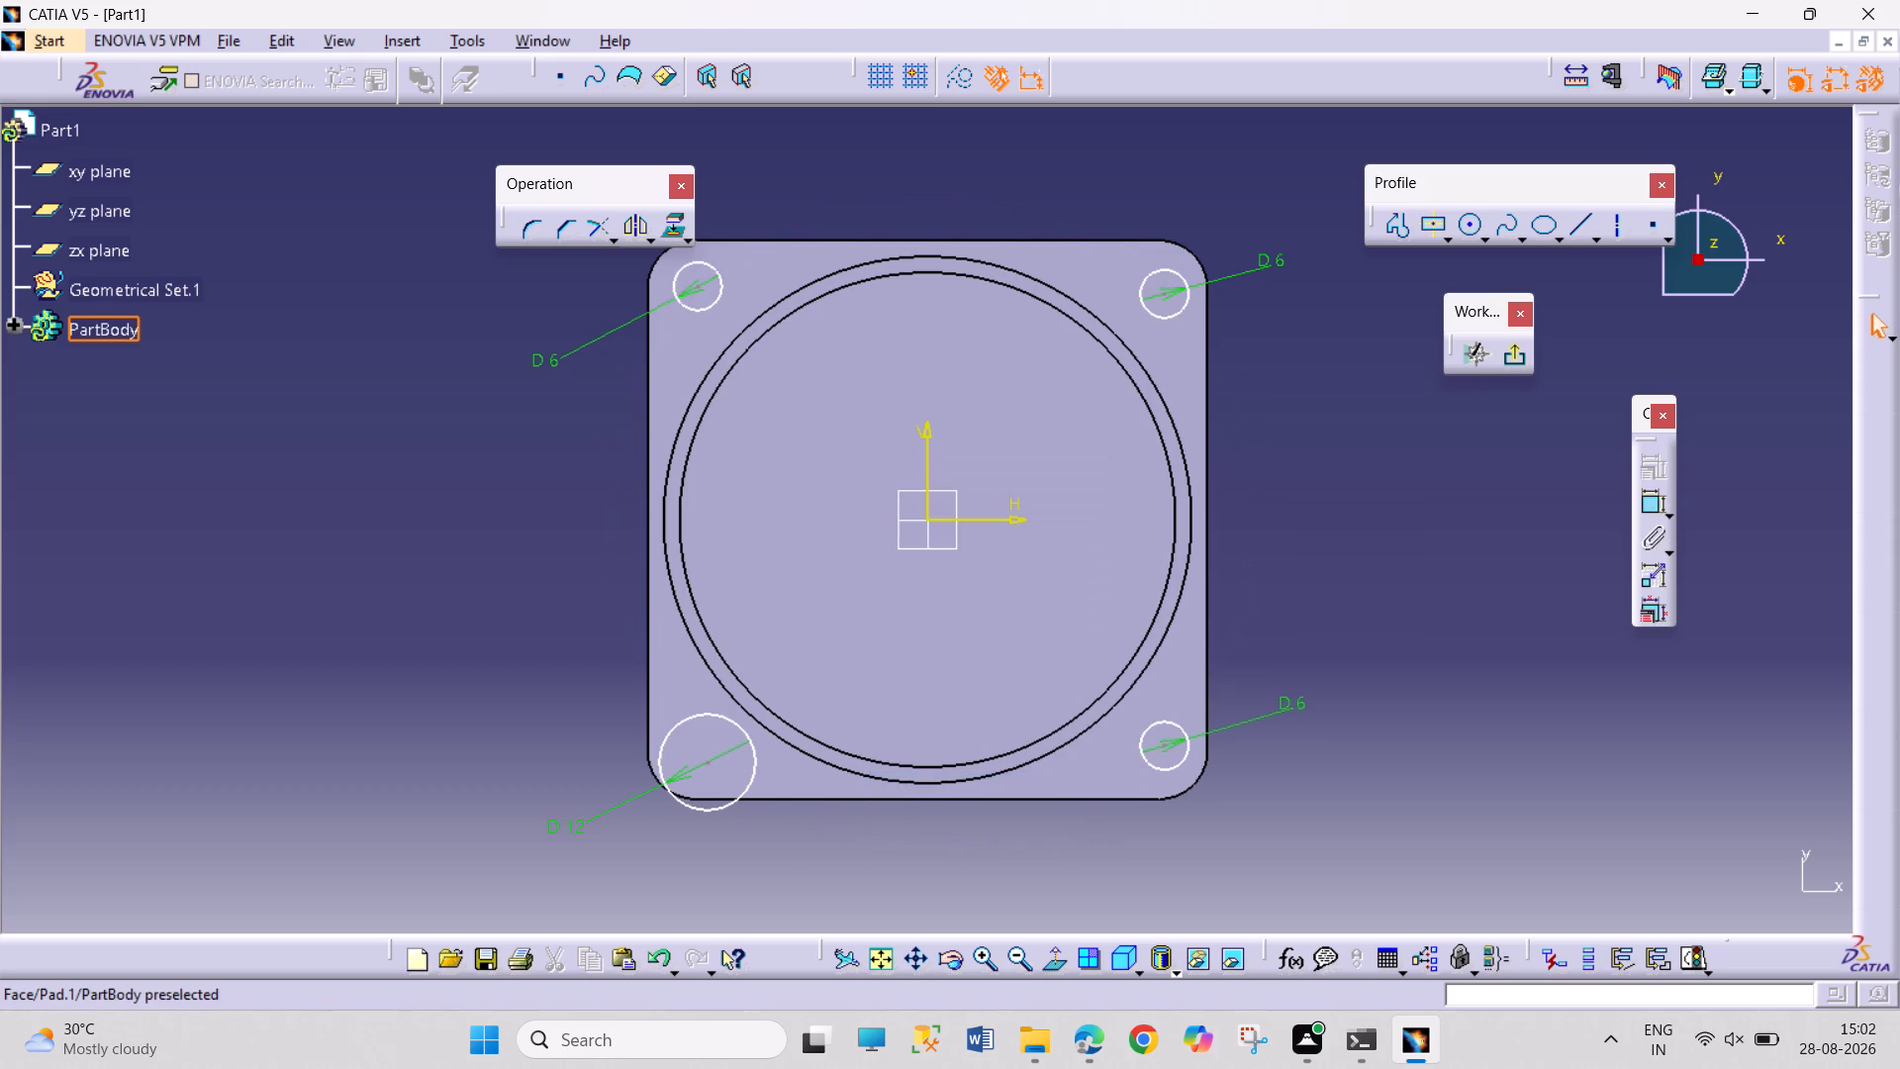
# Set the diameter dimensions of the circles at the plate's lower-right, upper-right and upper-left corners to 12 mm.
pyautogui.doubleClick(1295, 698)
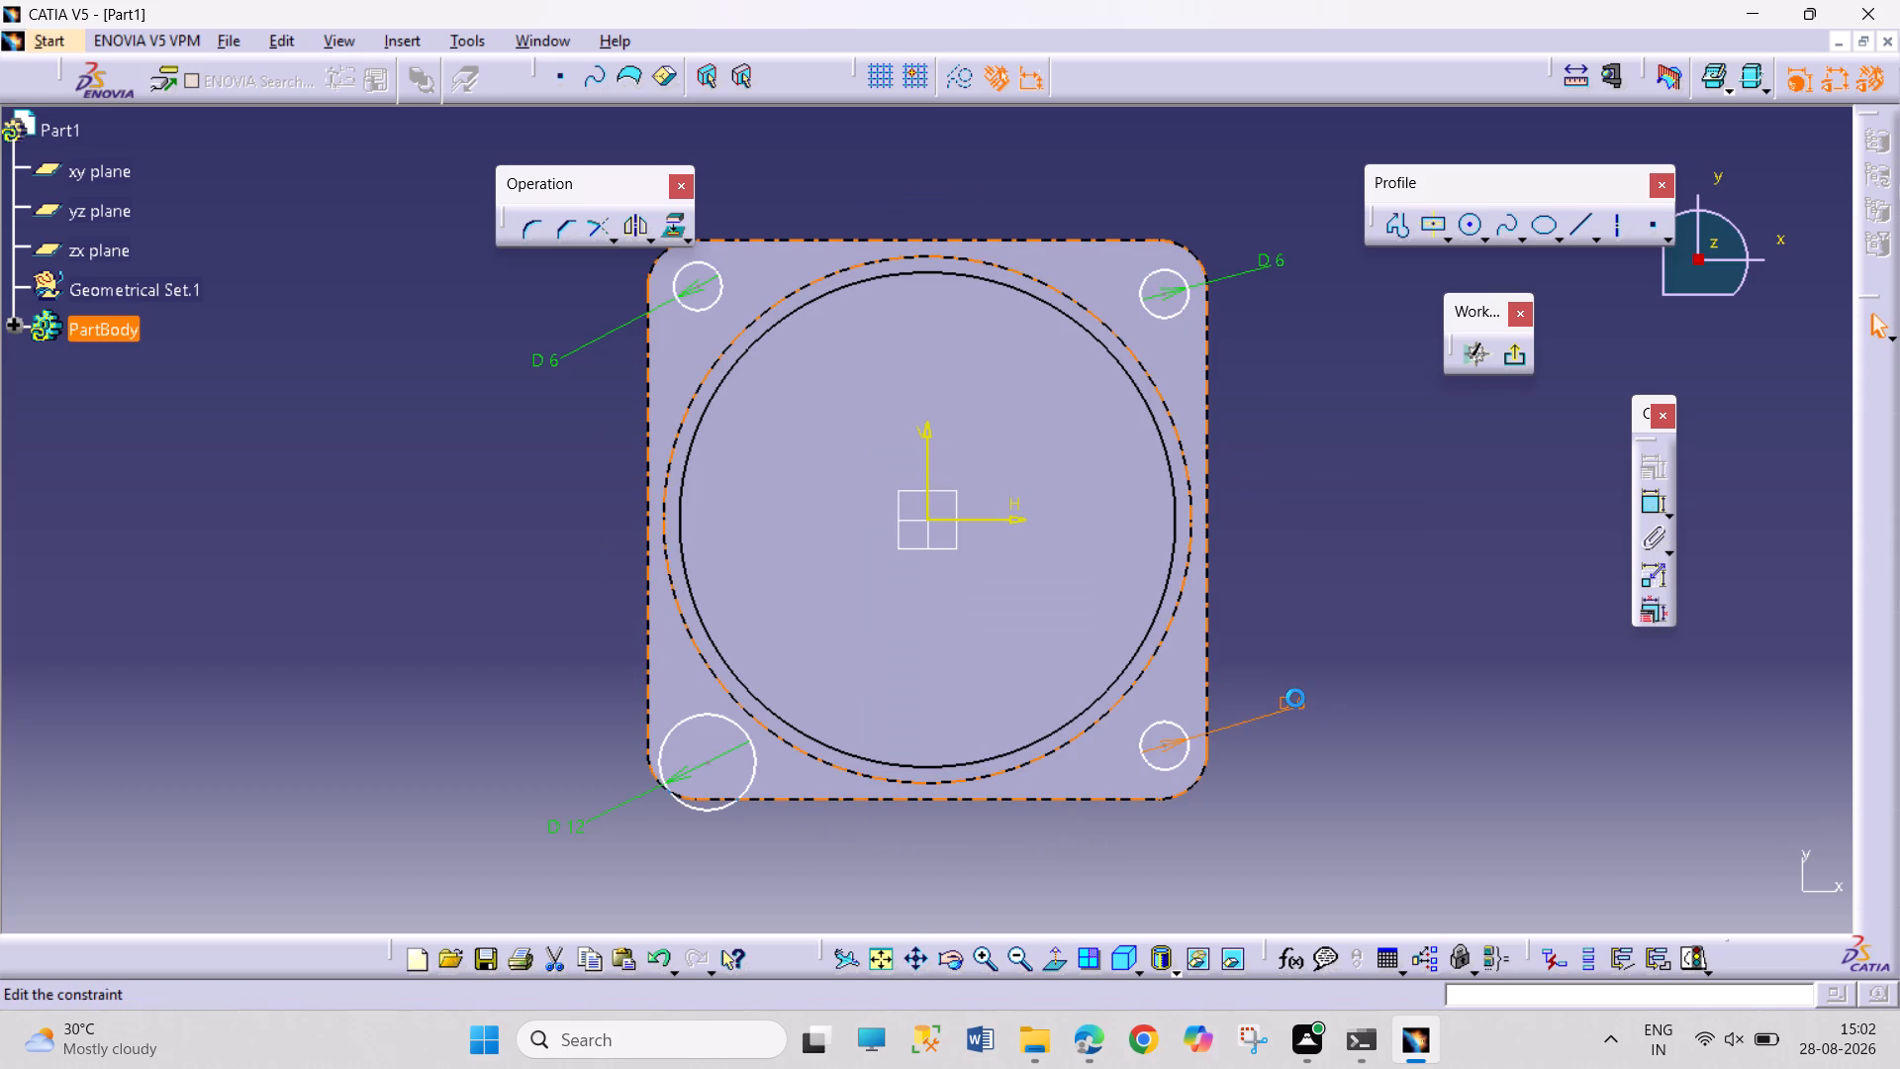
pyautogui.write('12')
pyautogui.press('Return')
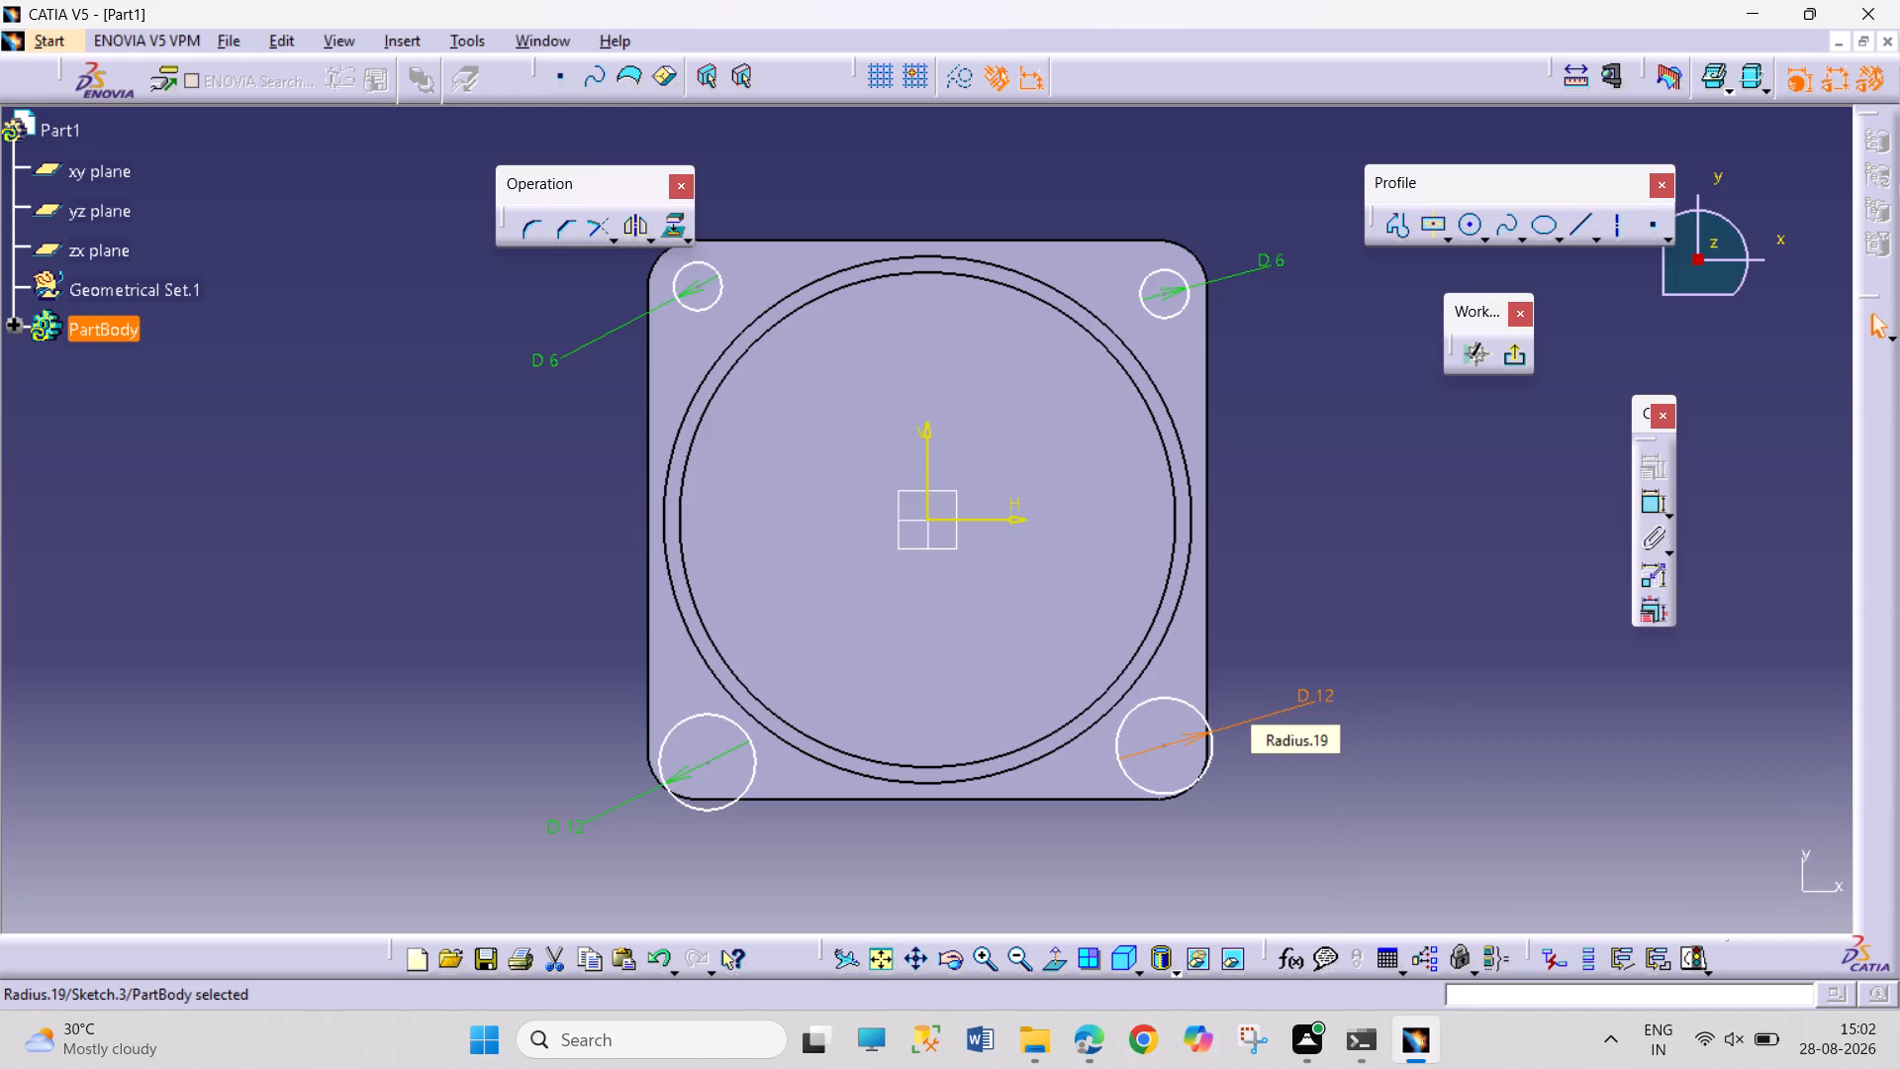
pyautogui.doubleClick(1273, 260)
pyautogui.write('12')
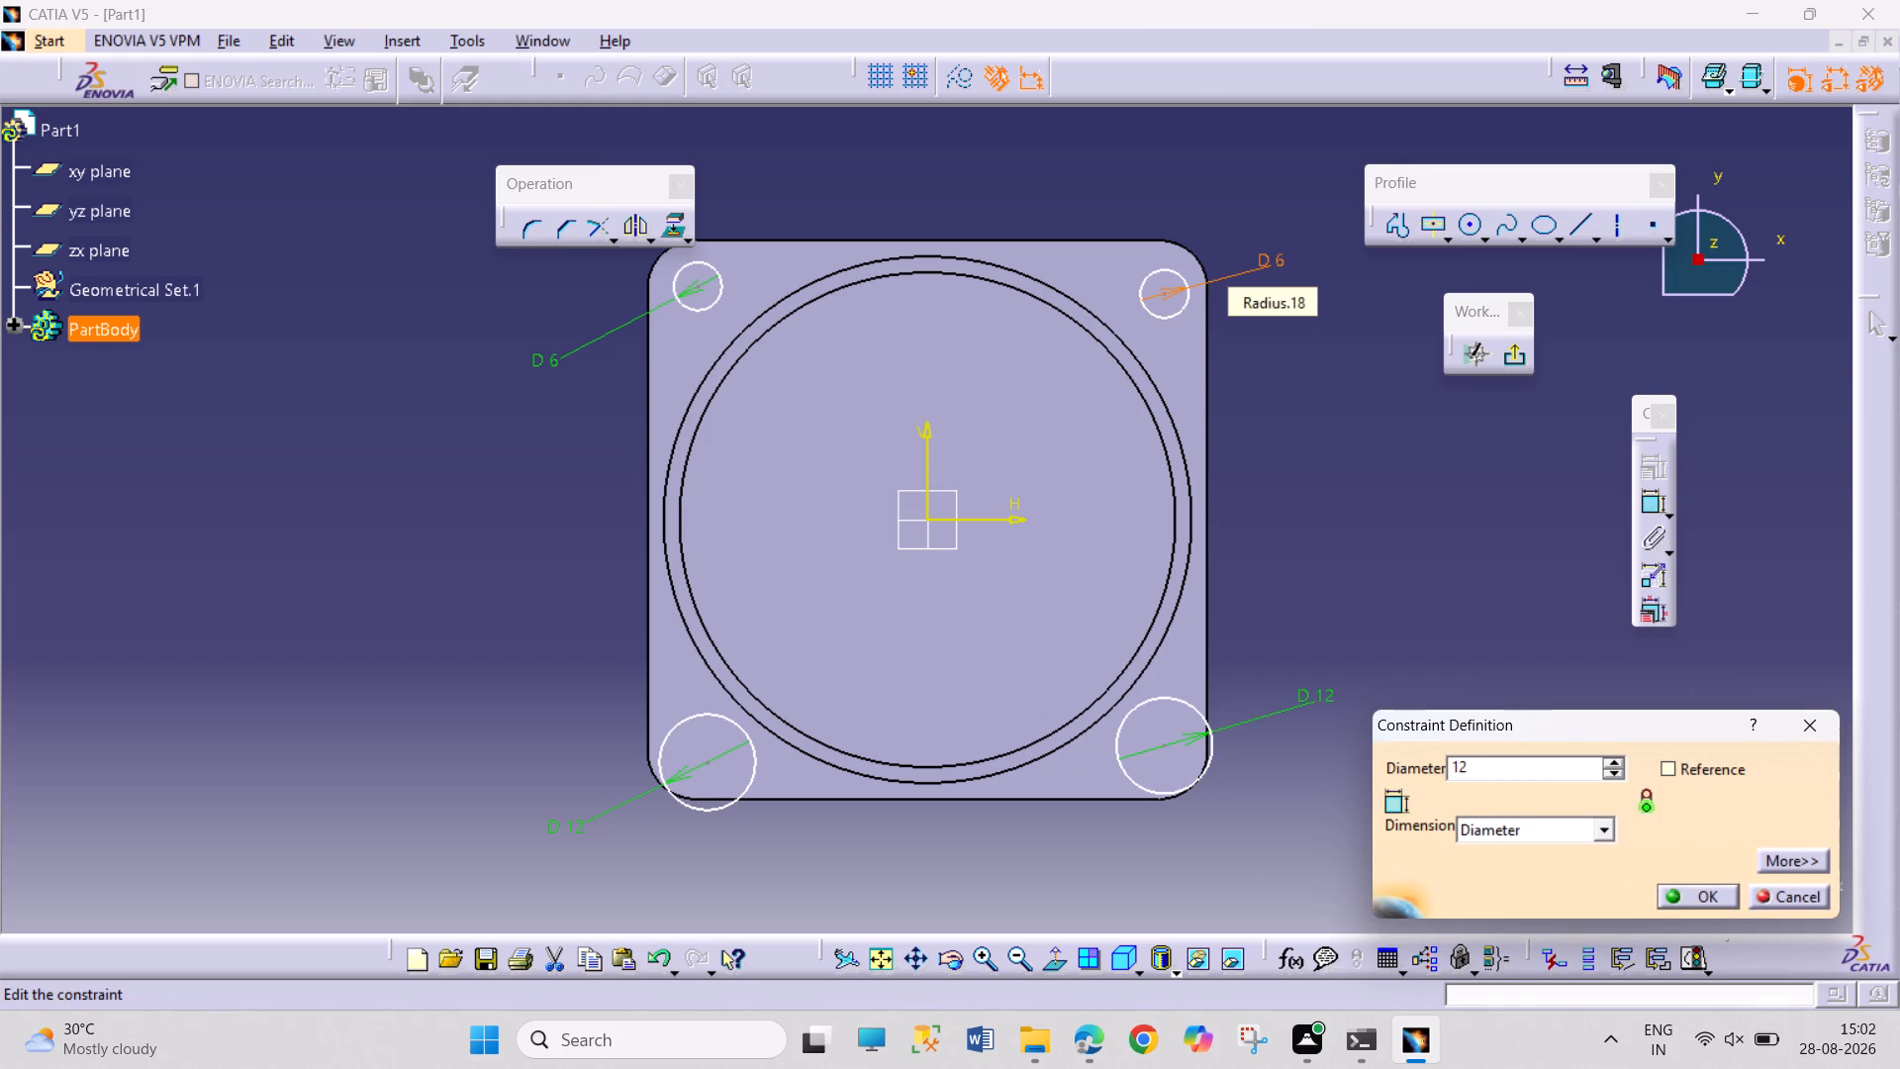
pyautogui.press('Return')
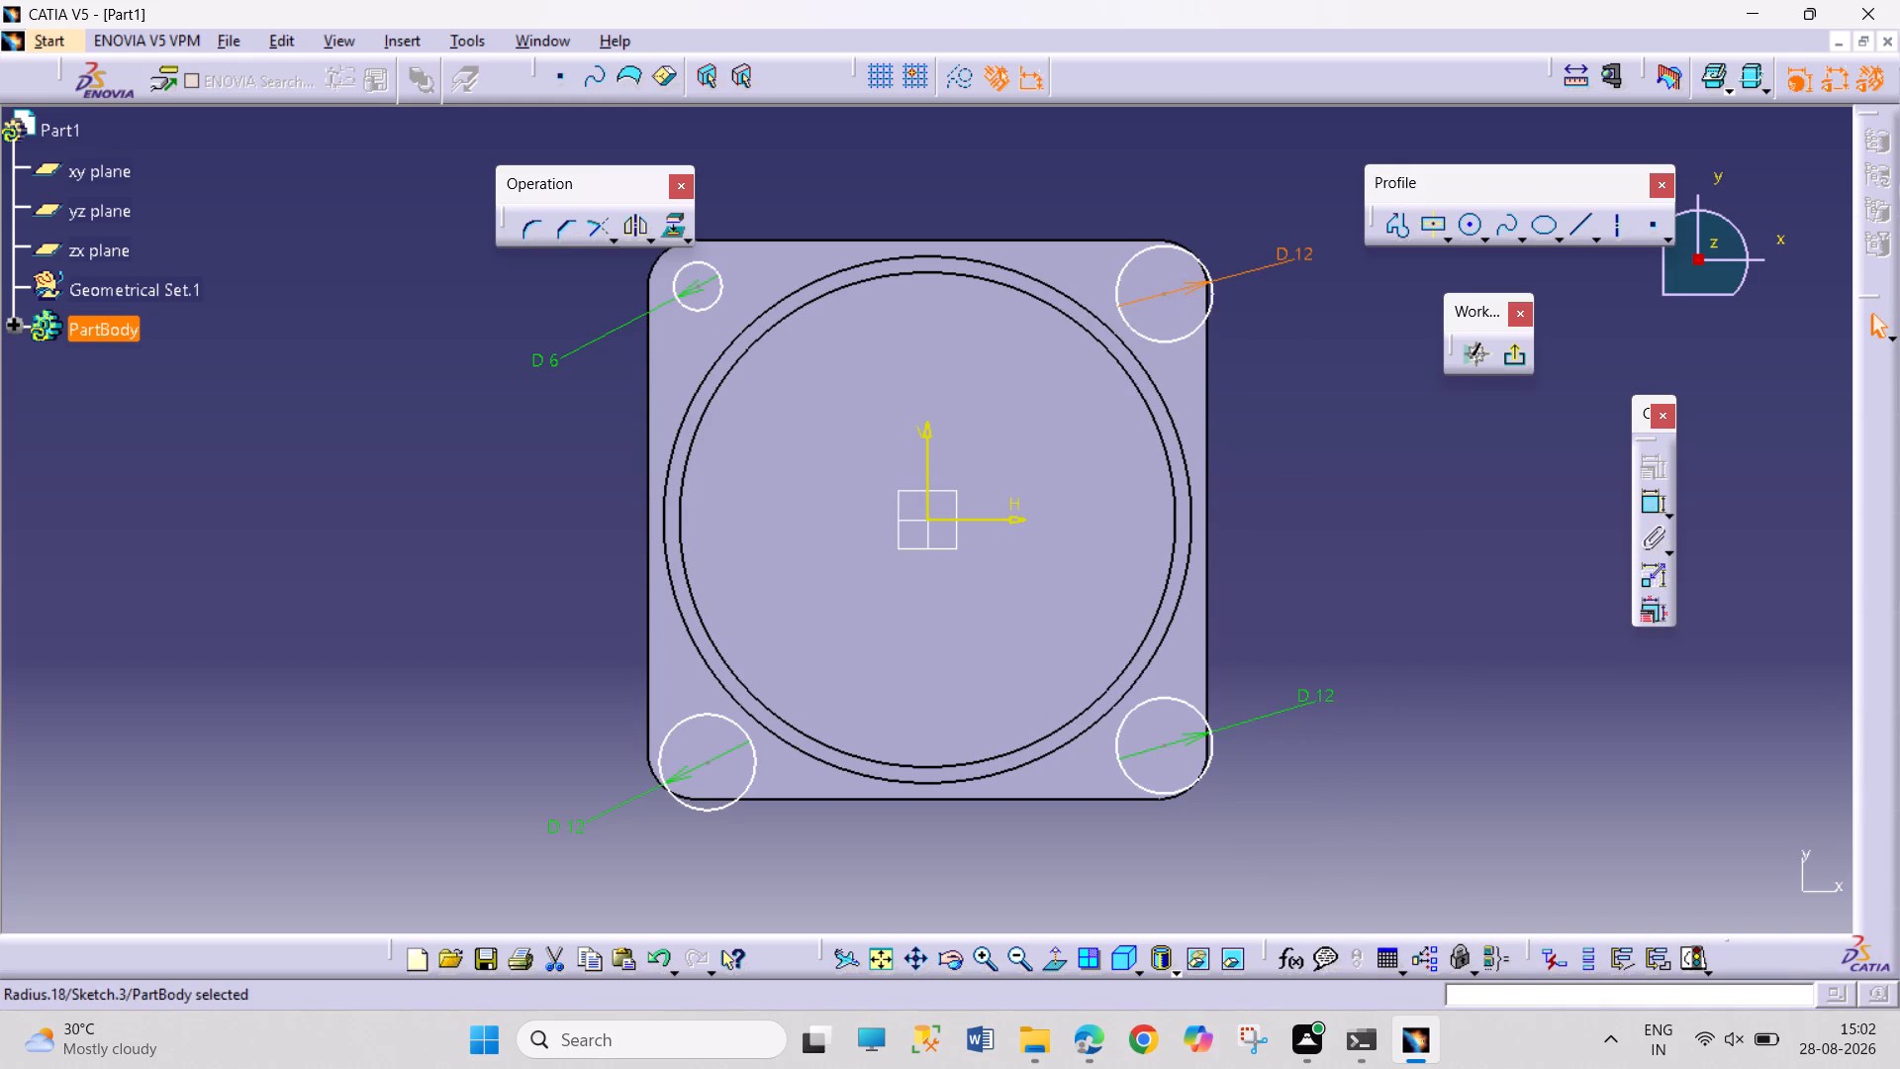
pyautogui.doubleClick(544, 346)
pyautogui.write('12')
pyautogui.press('Return')
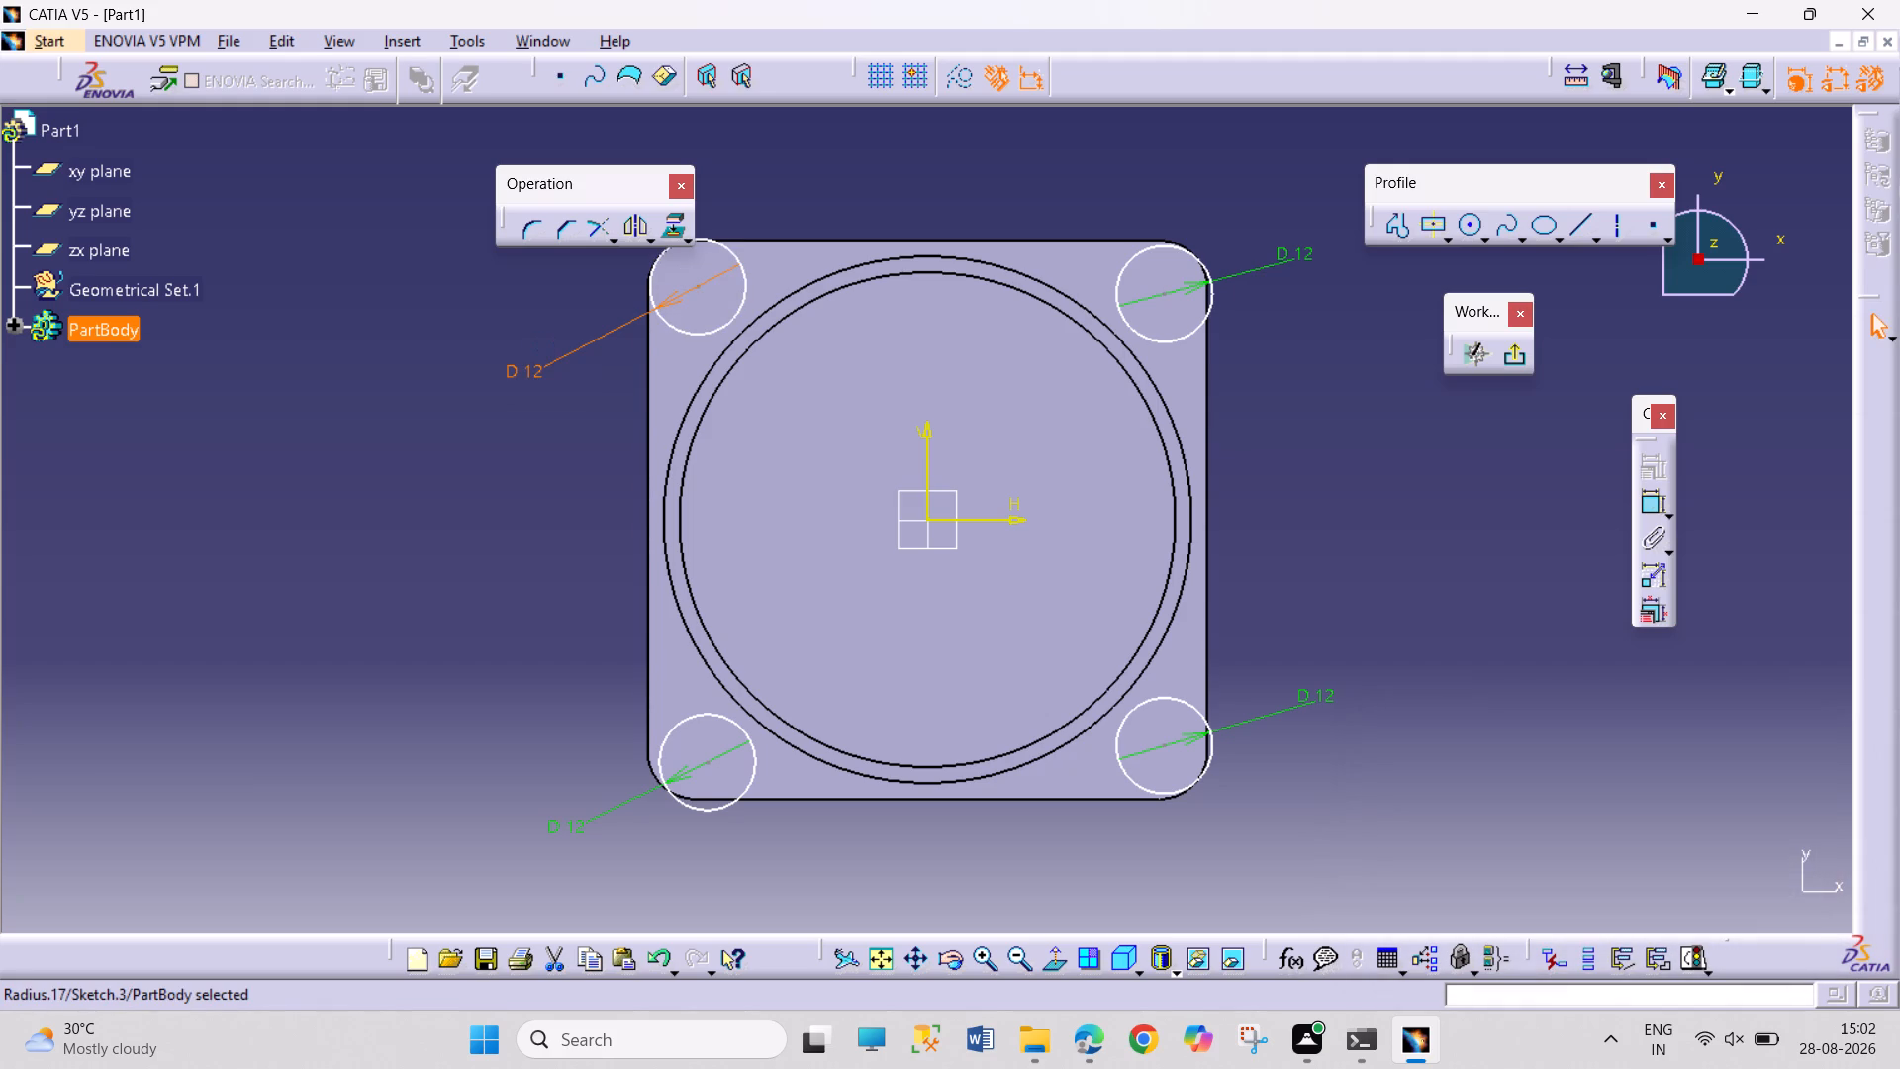
# Constrain the lower-left corner circle to be concentric with the plate's rounded lower-left corner edge.
pyautogui.click(649, 776)
pyautogui.keyDown('ctrl'); pyautogui.click(716, 804); pyautogui.keyUp('ctrl')
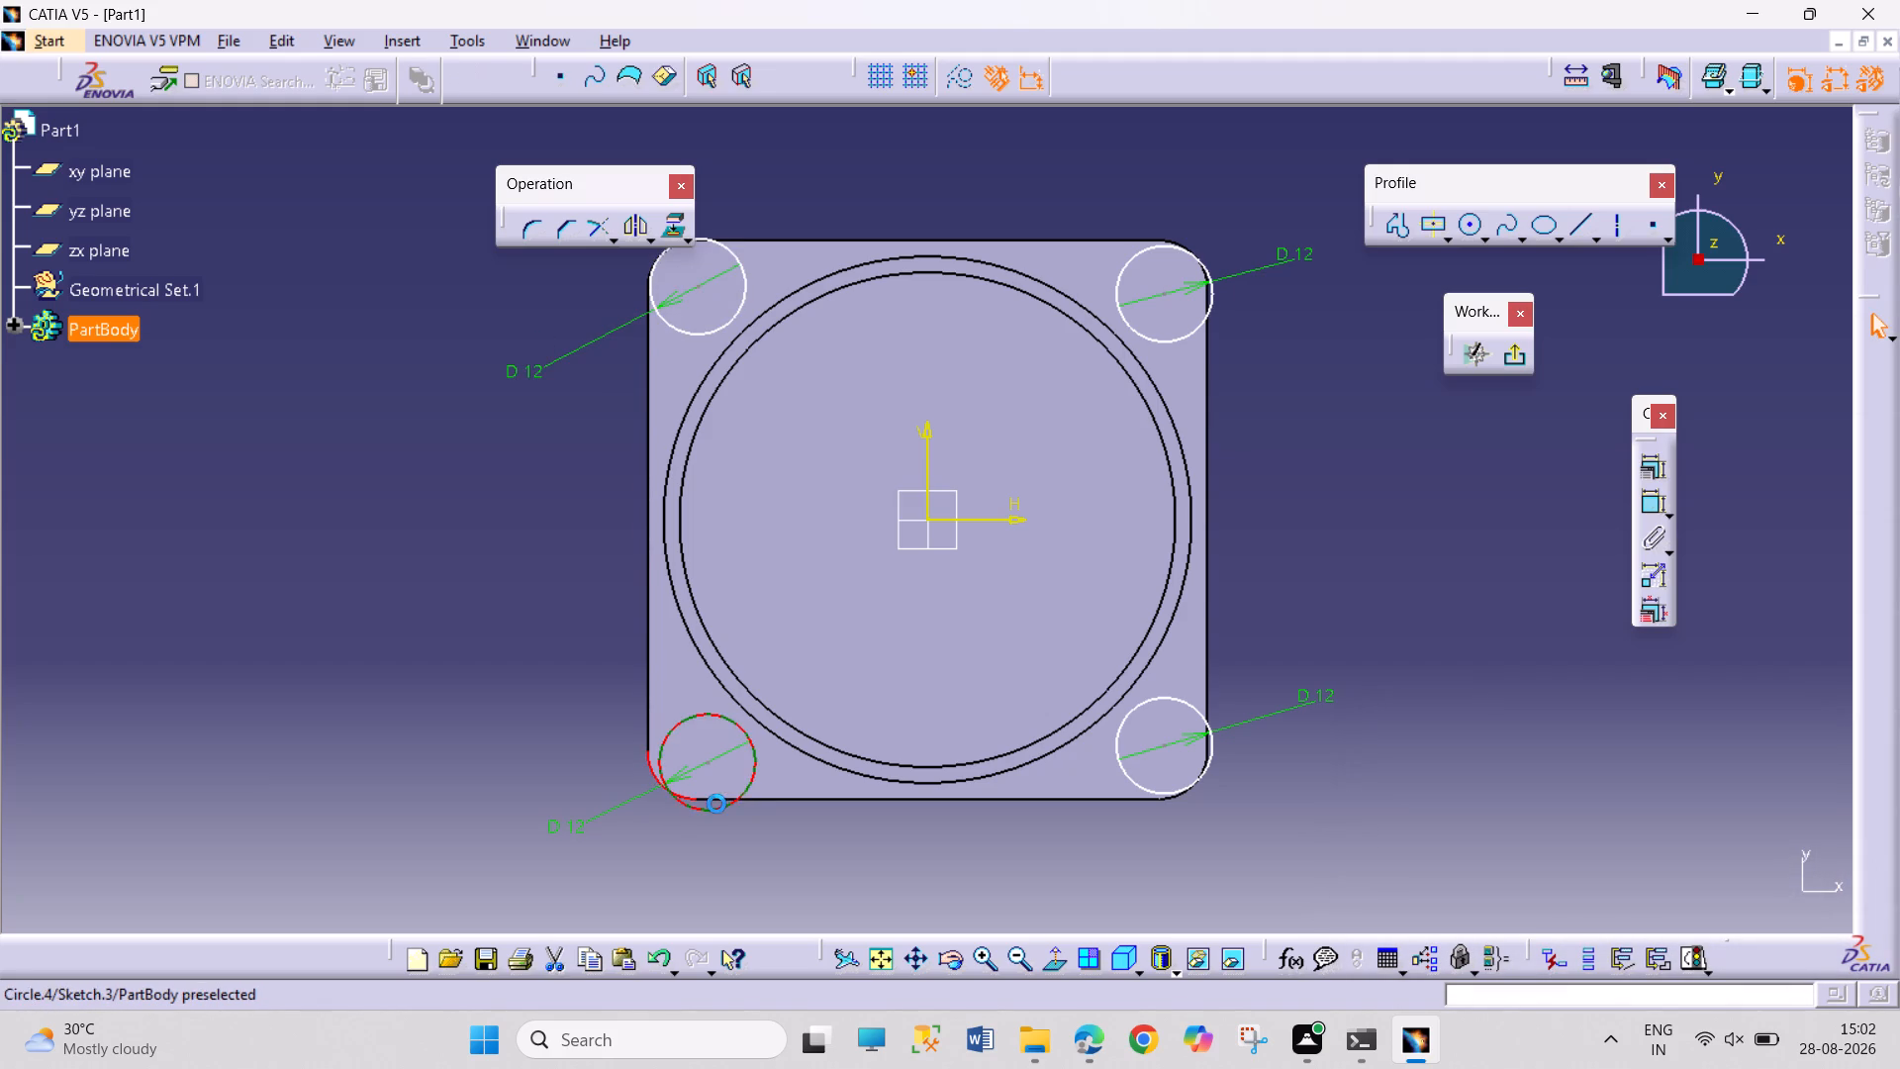
pyautogui.click(1666, 456)
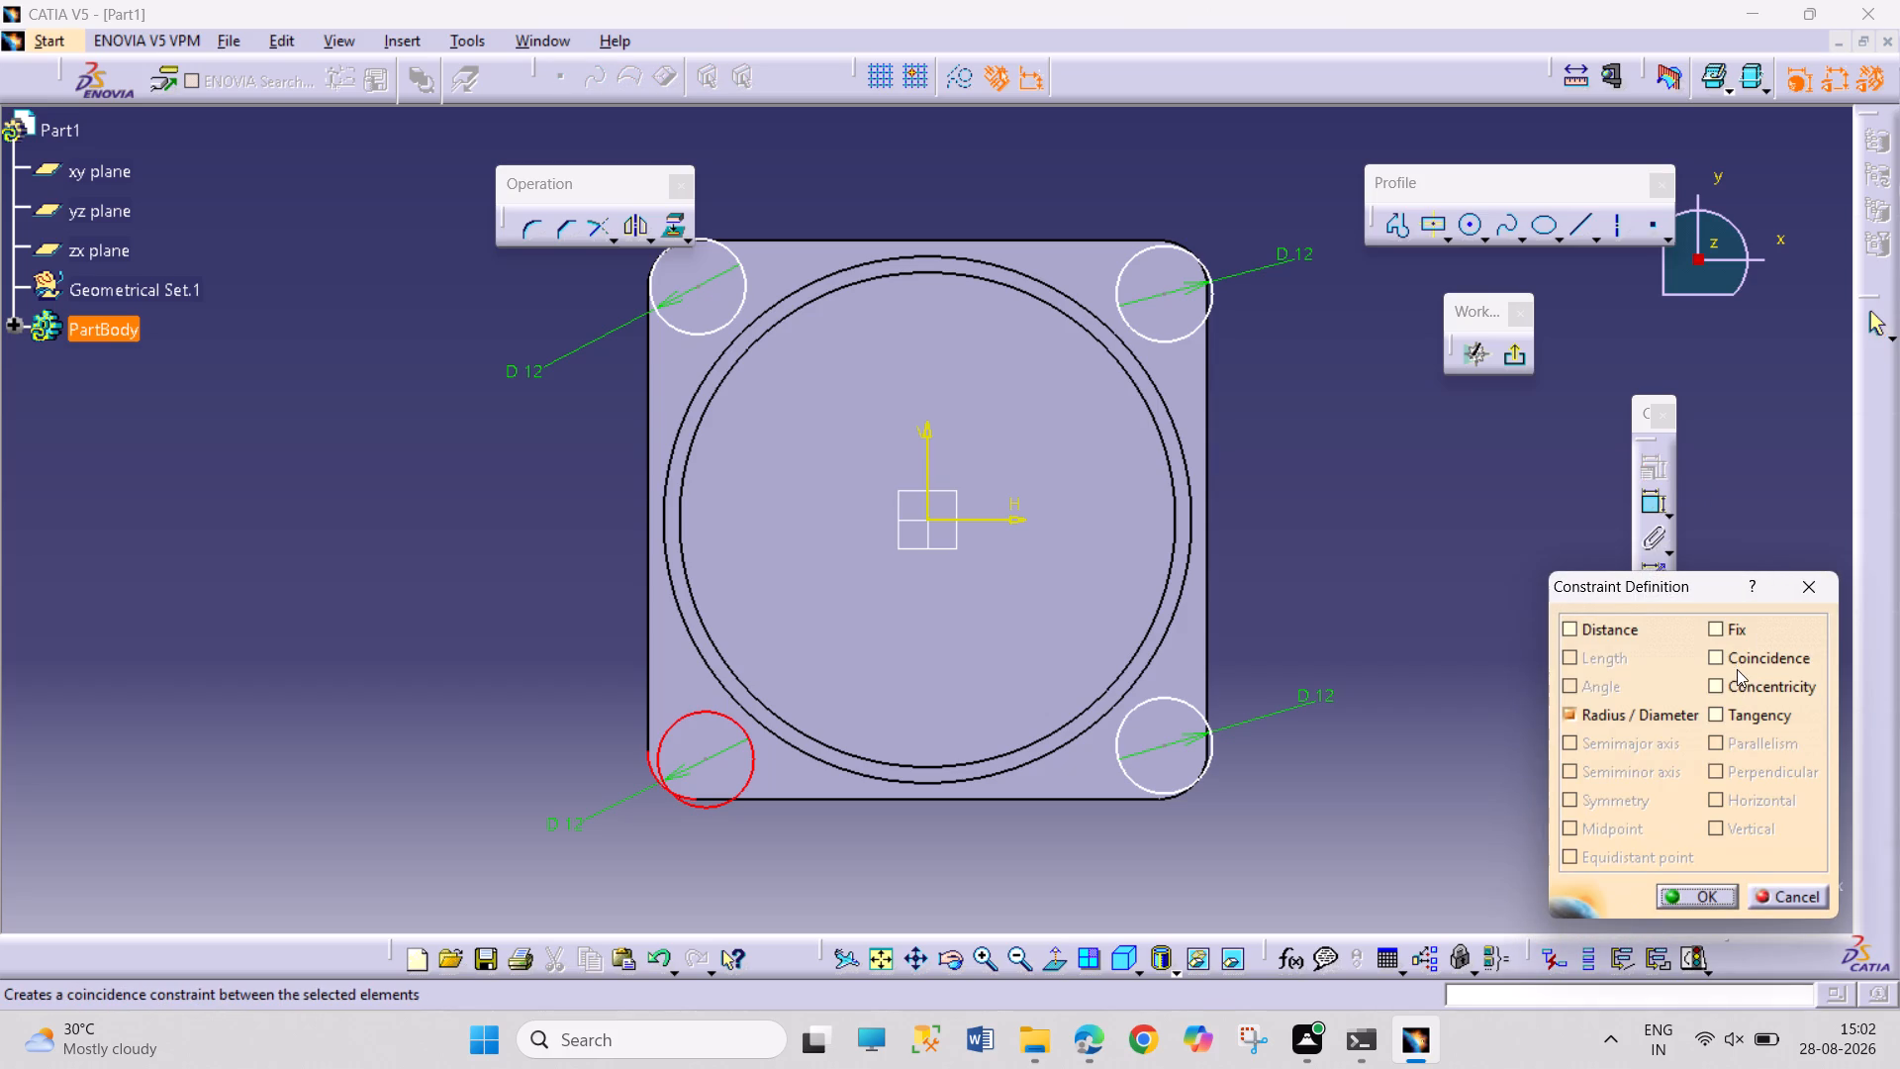
pyautogui.click(1757, 683)
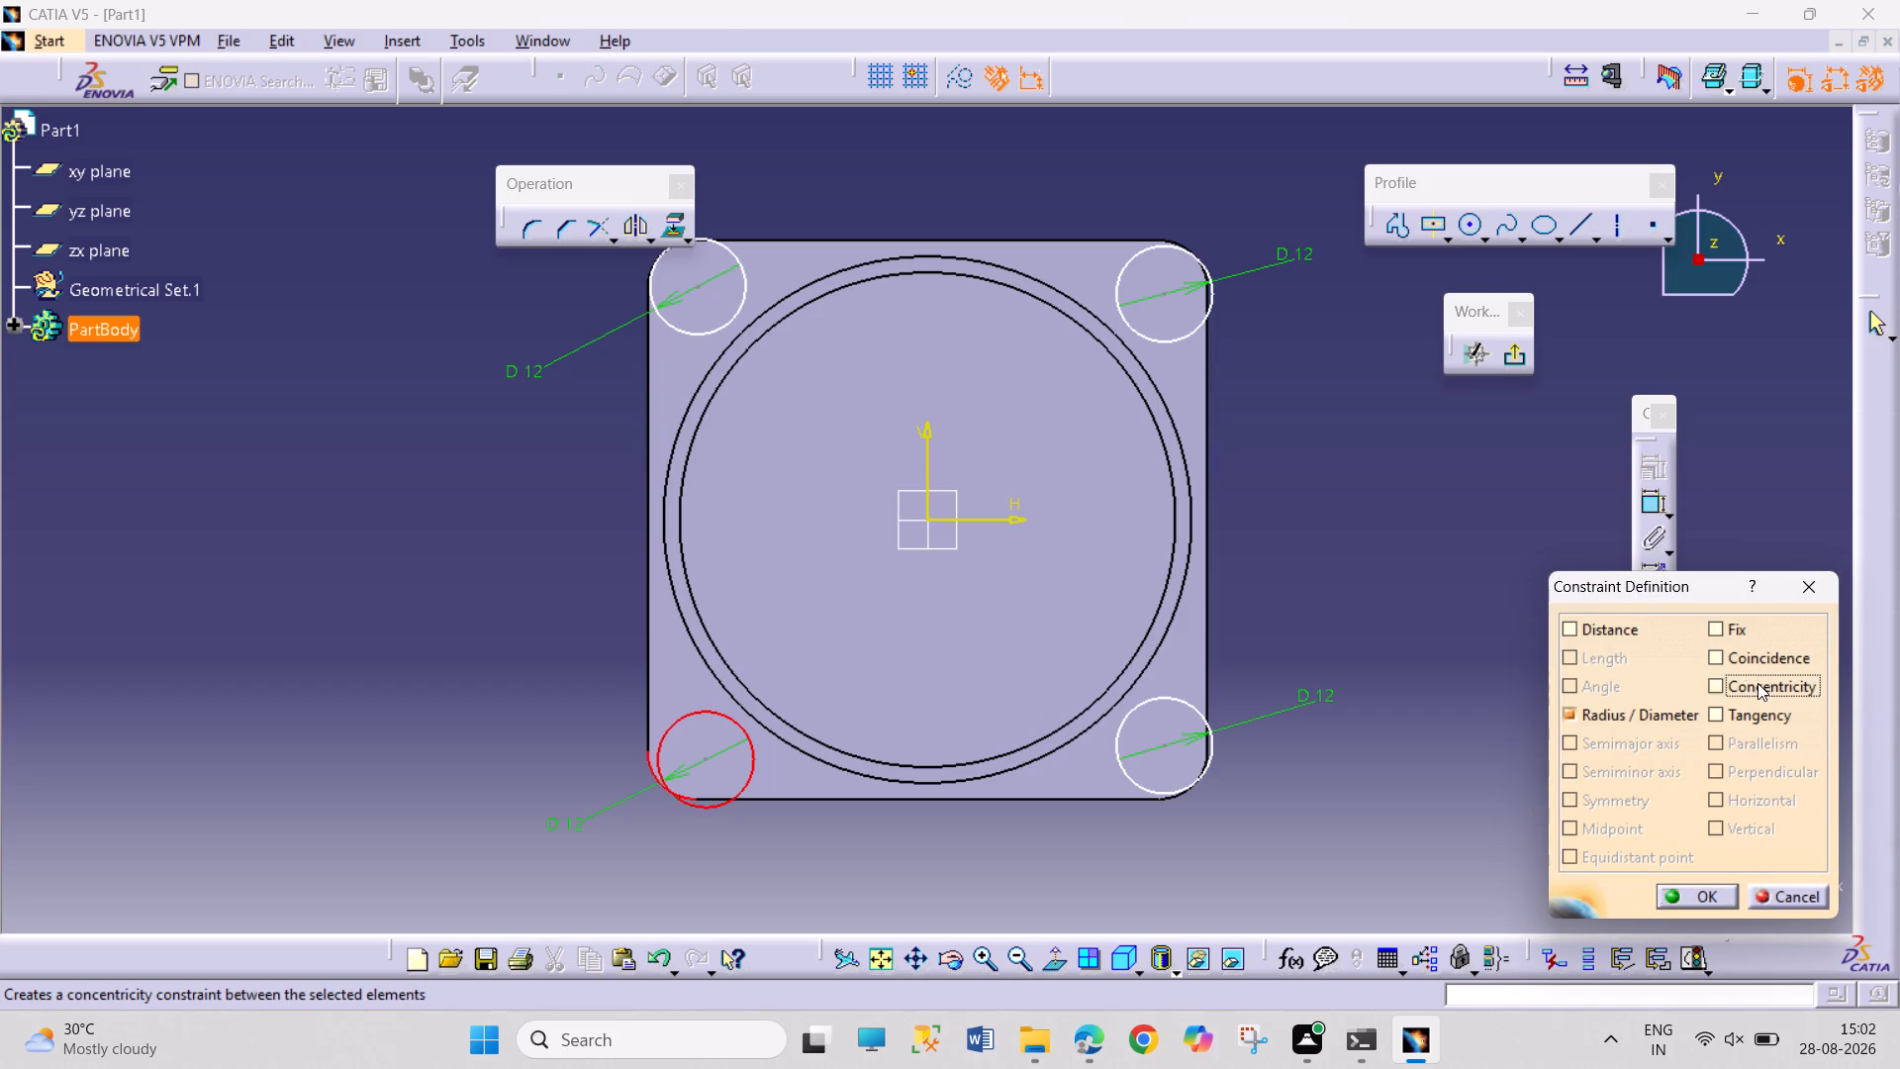
pyautogui.click(1673, 884)
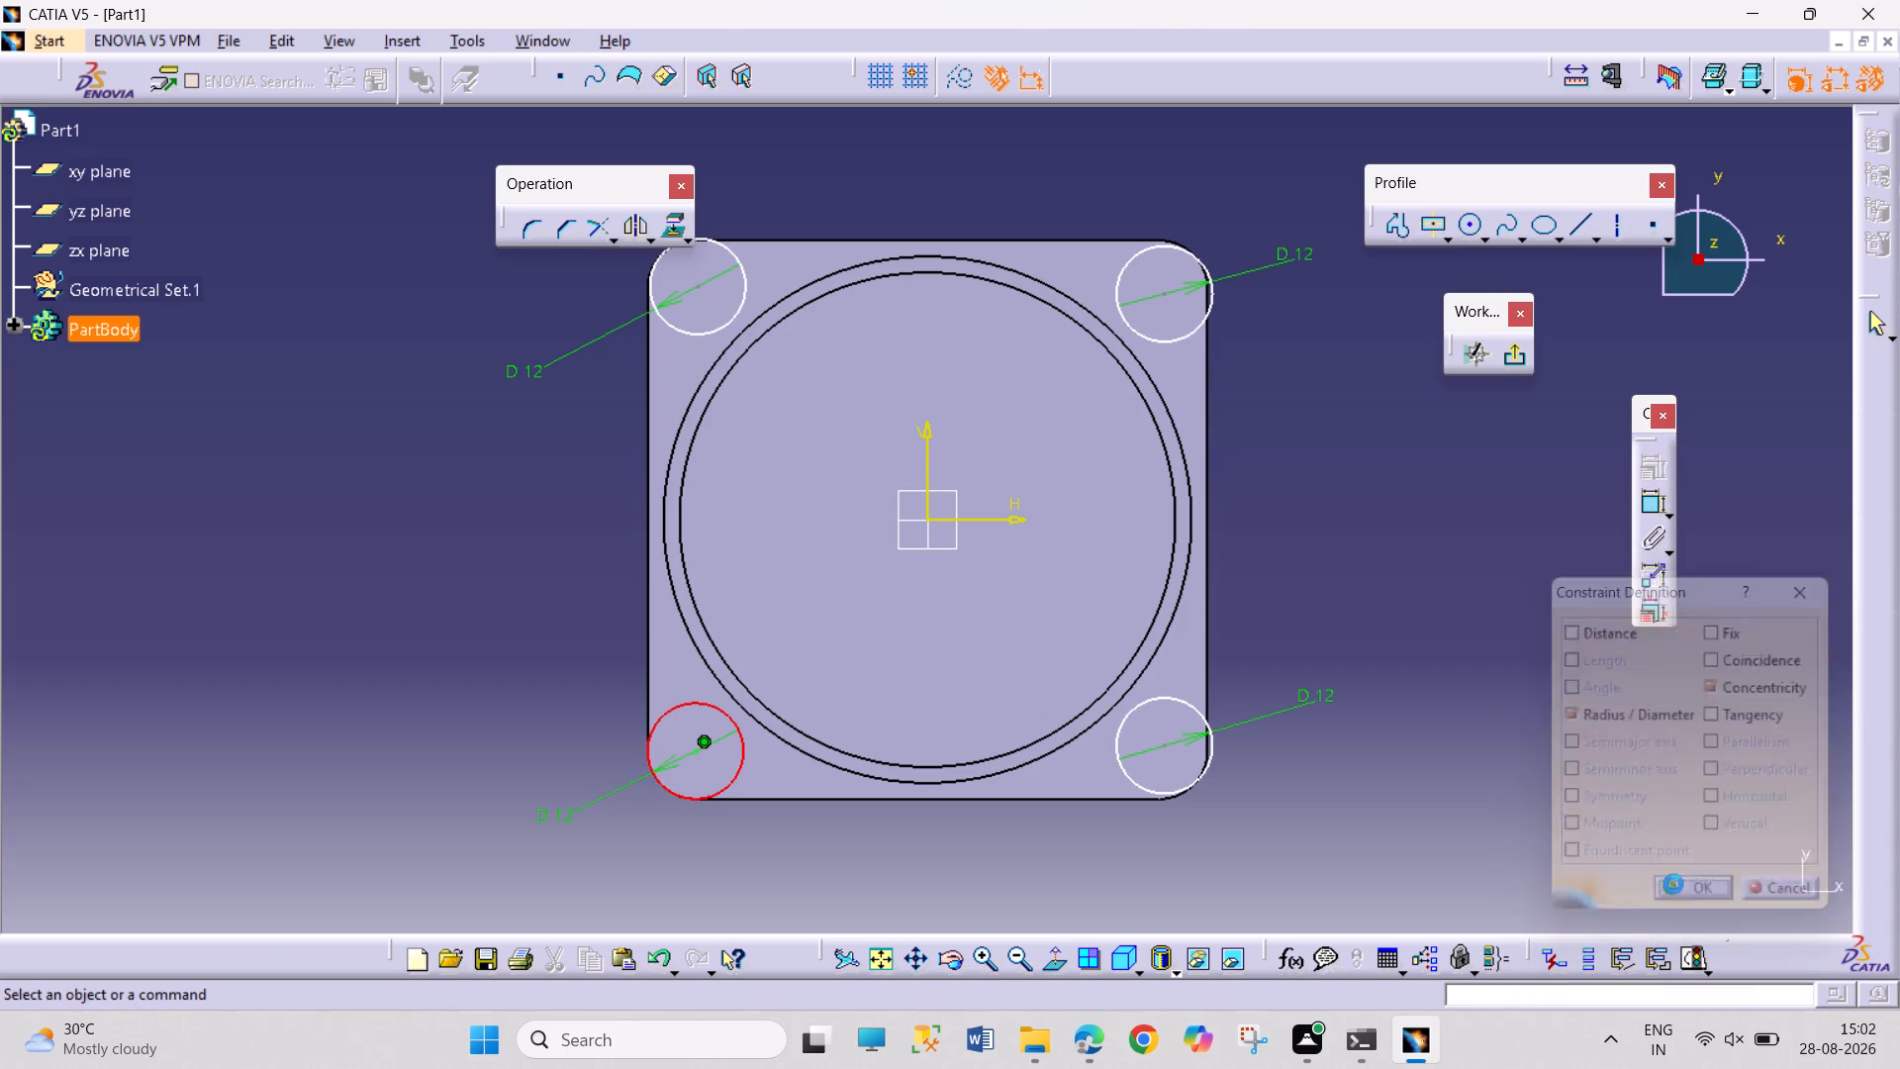
# Constrain the lower-right corner circle to be concentric with the plate's rounded lower-right corner edge.
pyautogui.click(1209, 756)
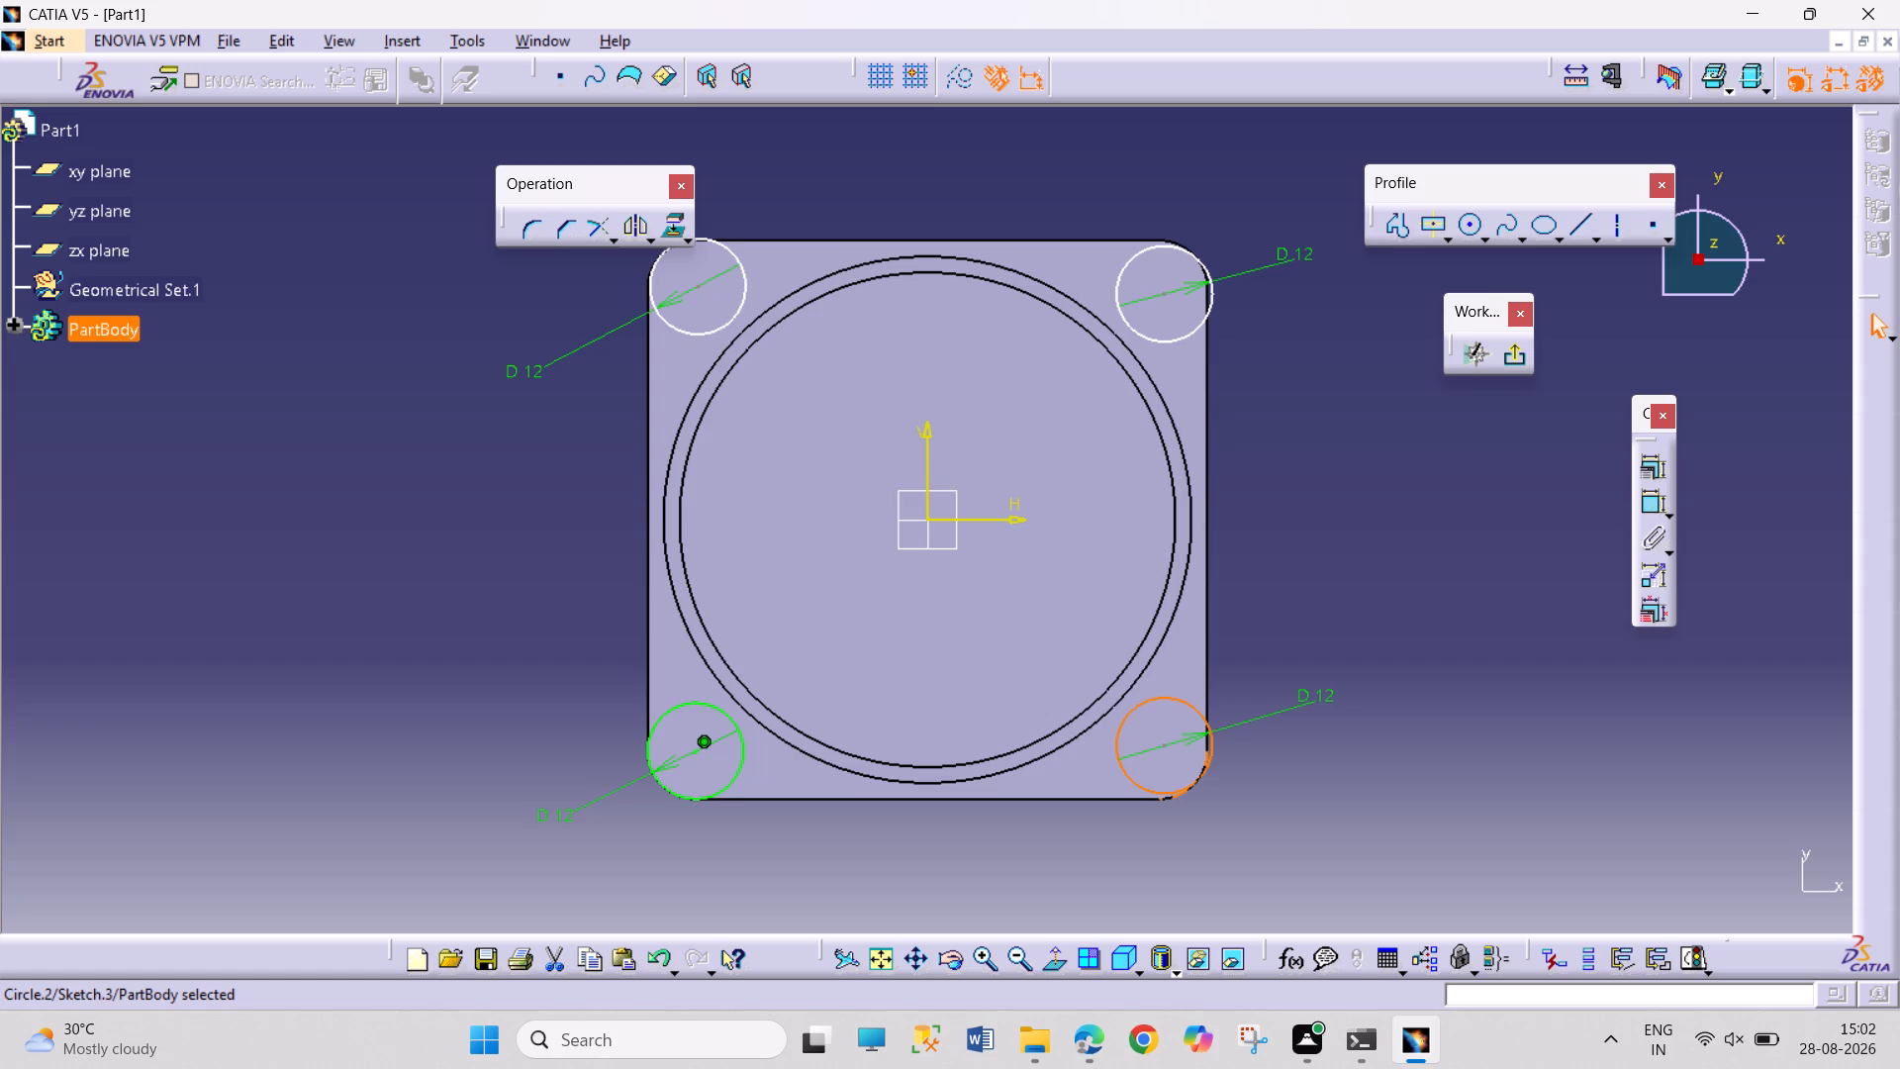
pyautogui.keyDown('ctrl'); pyautogui.click(1176, 800); pyautogui.keyUp('ctrl')
pyautogui.click(1653, 460)
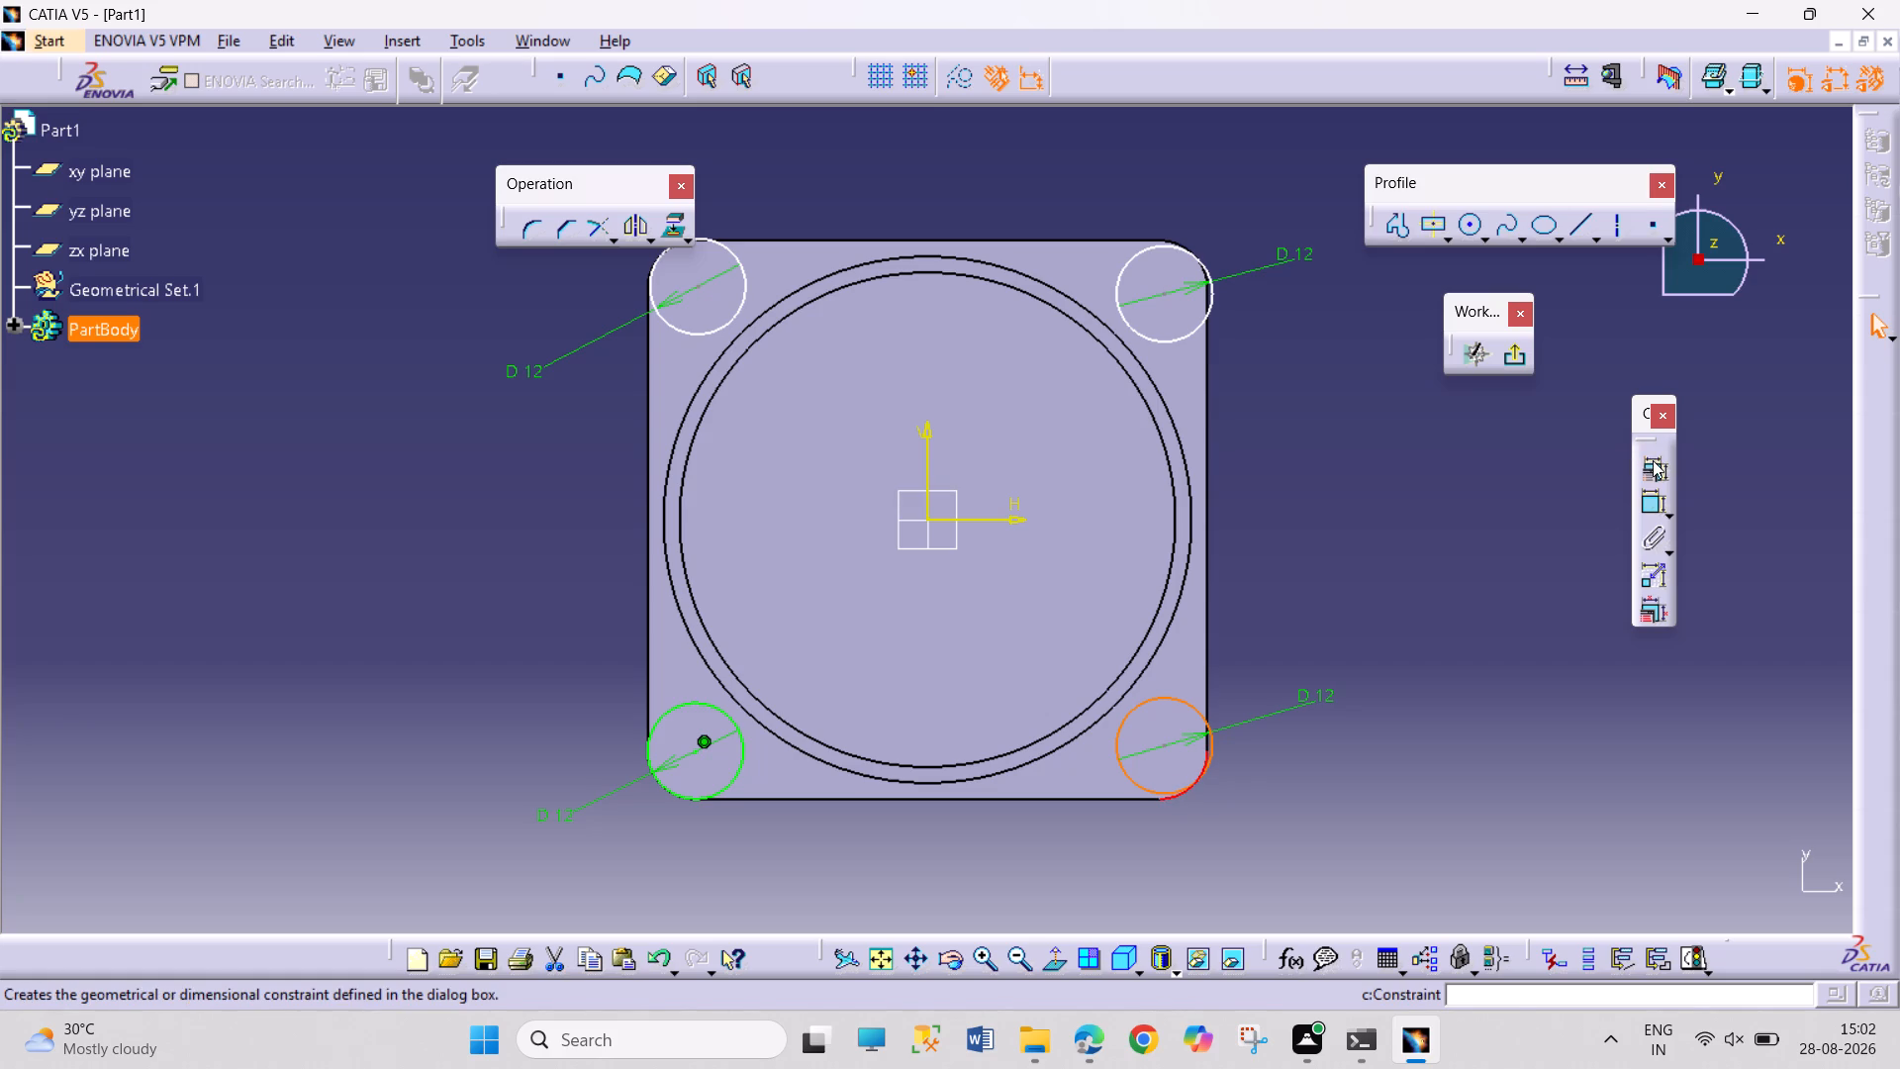
pyautogui.click(1766, 677)
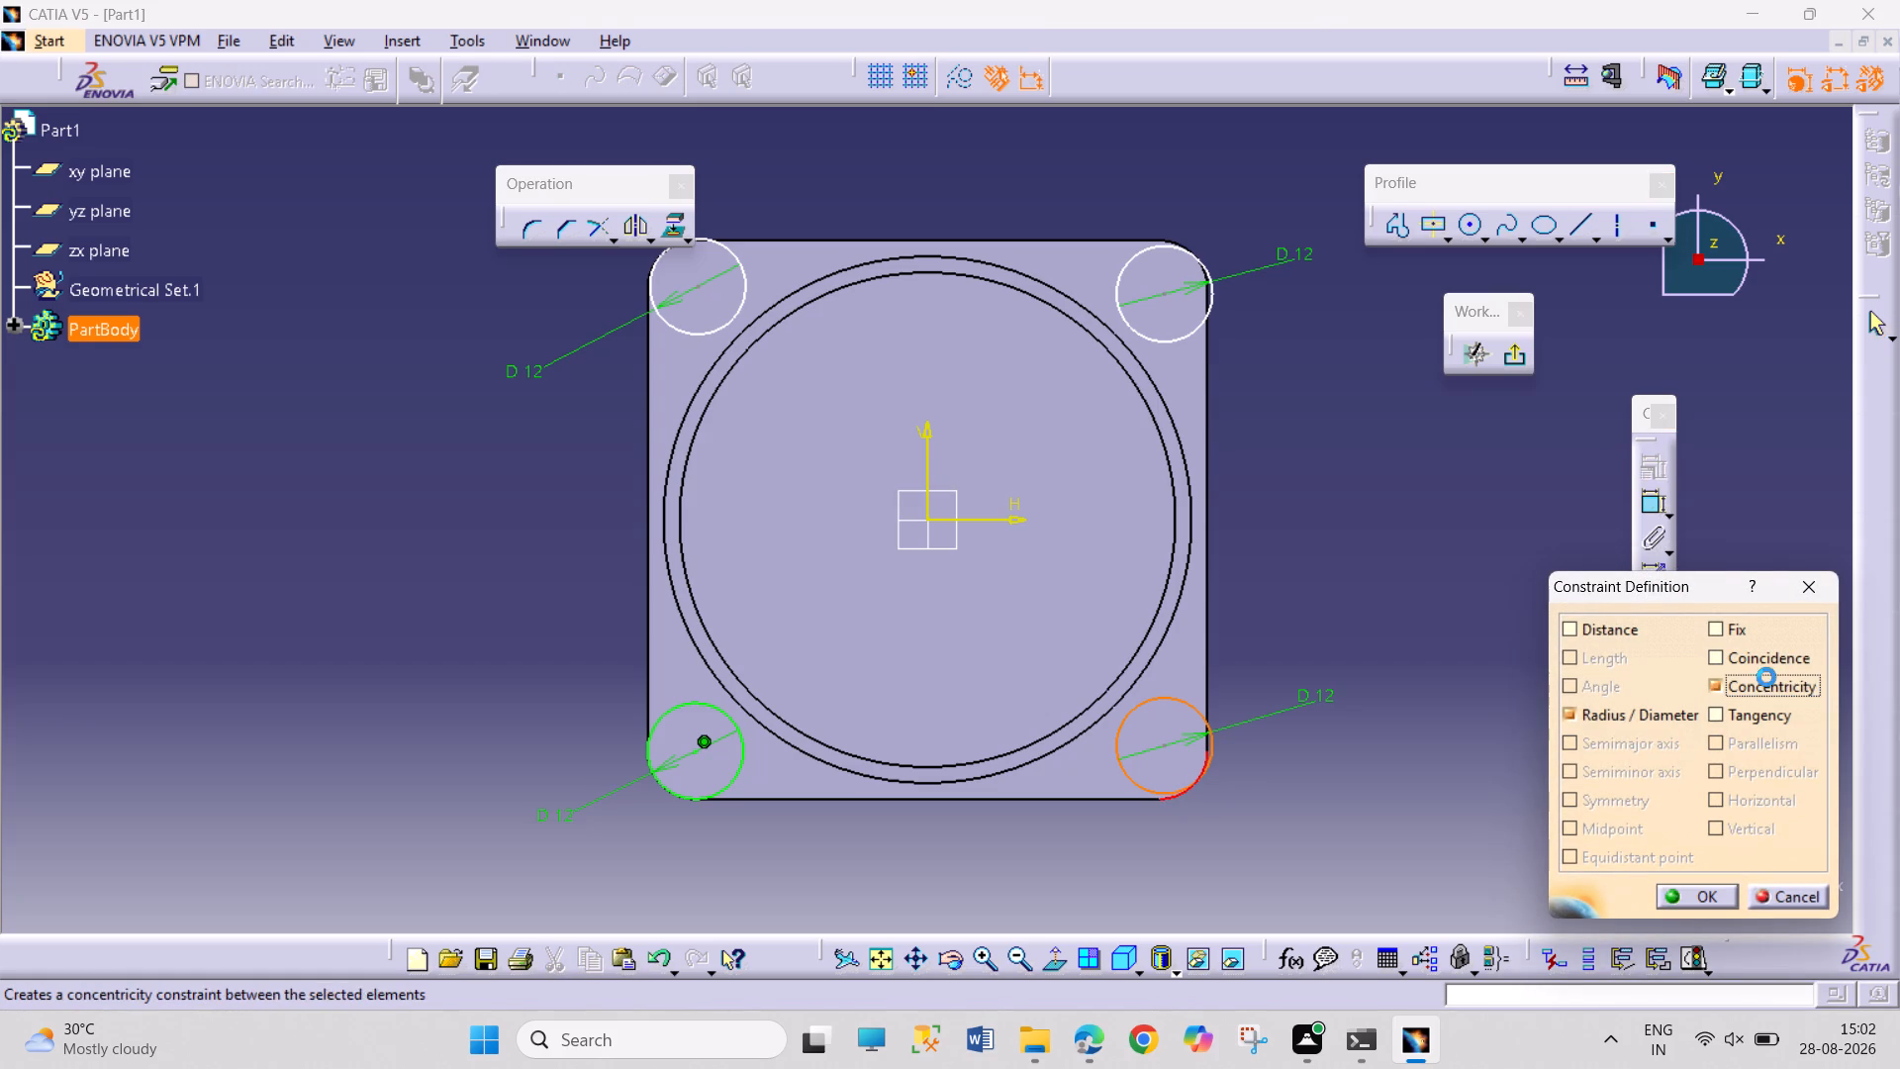
pyautogui.click(1669, 894)
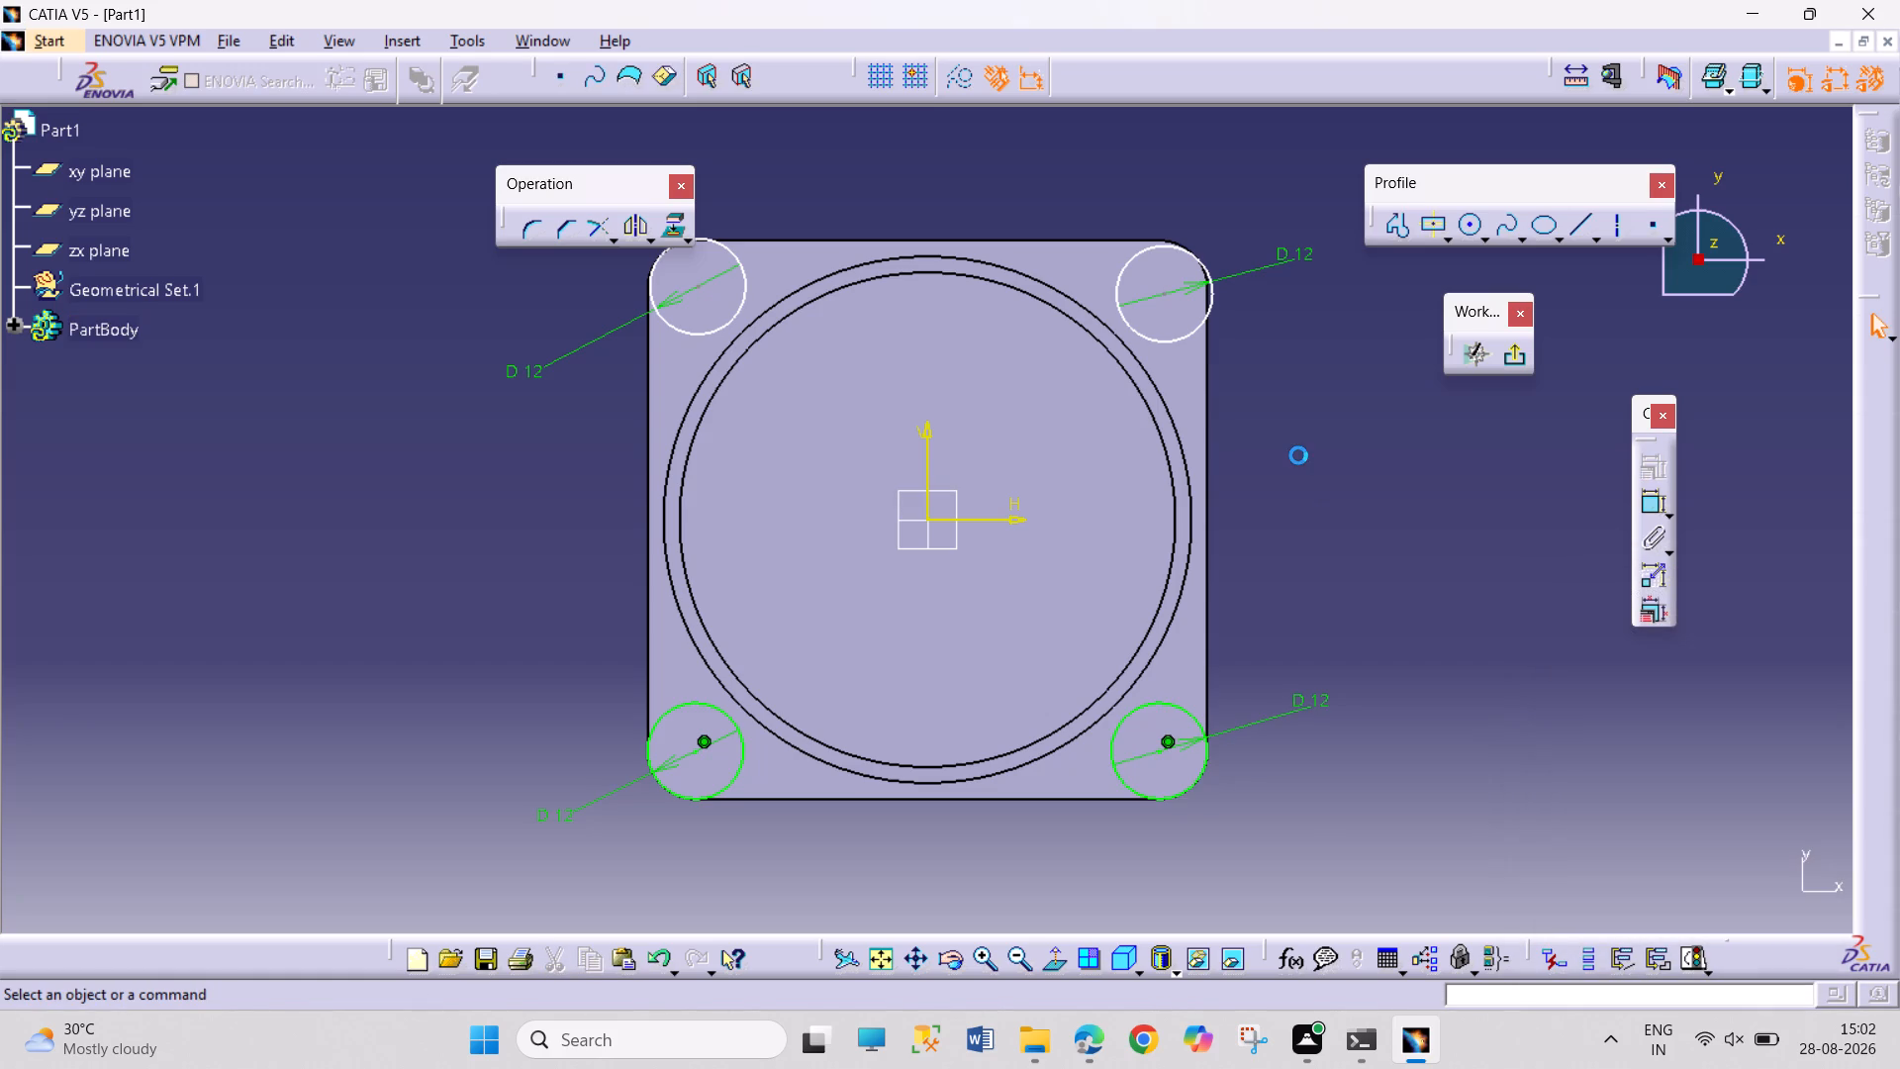
# Move the upper-right corner circle clear of the rounded corner edge and constrain the two to be concentric.
pyautogui.click(1183, 247)
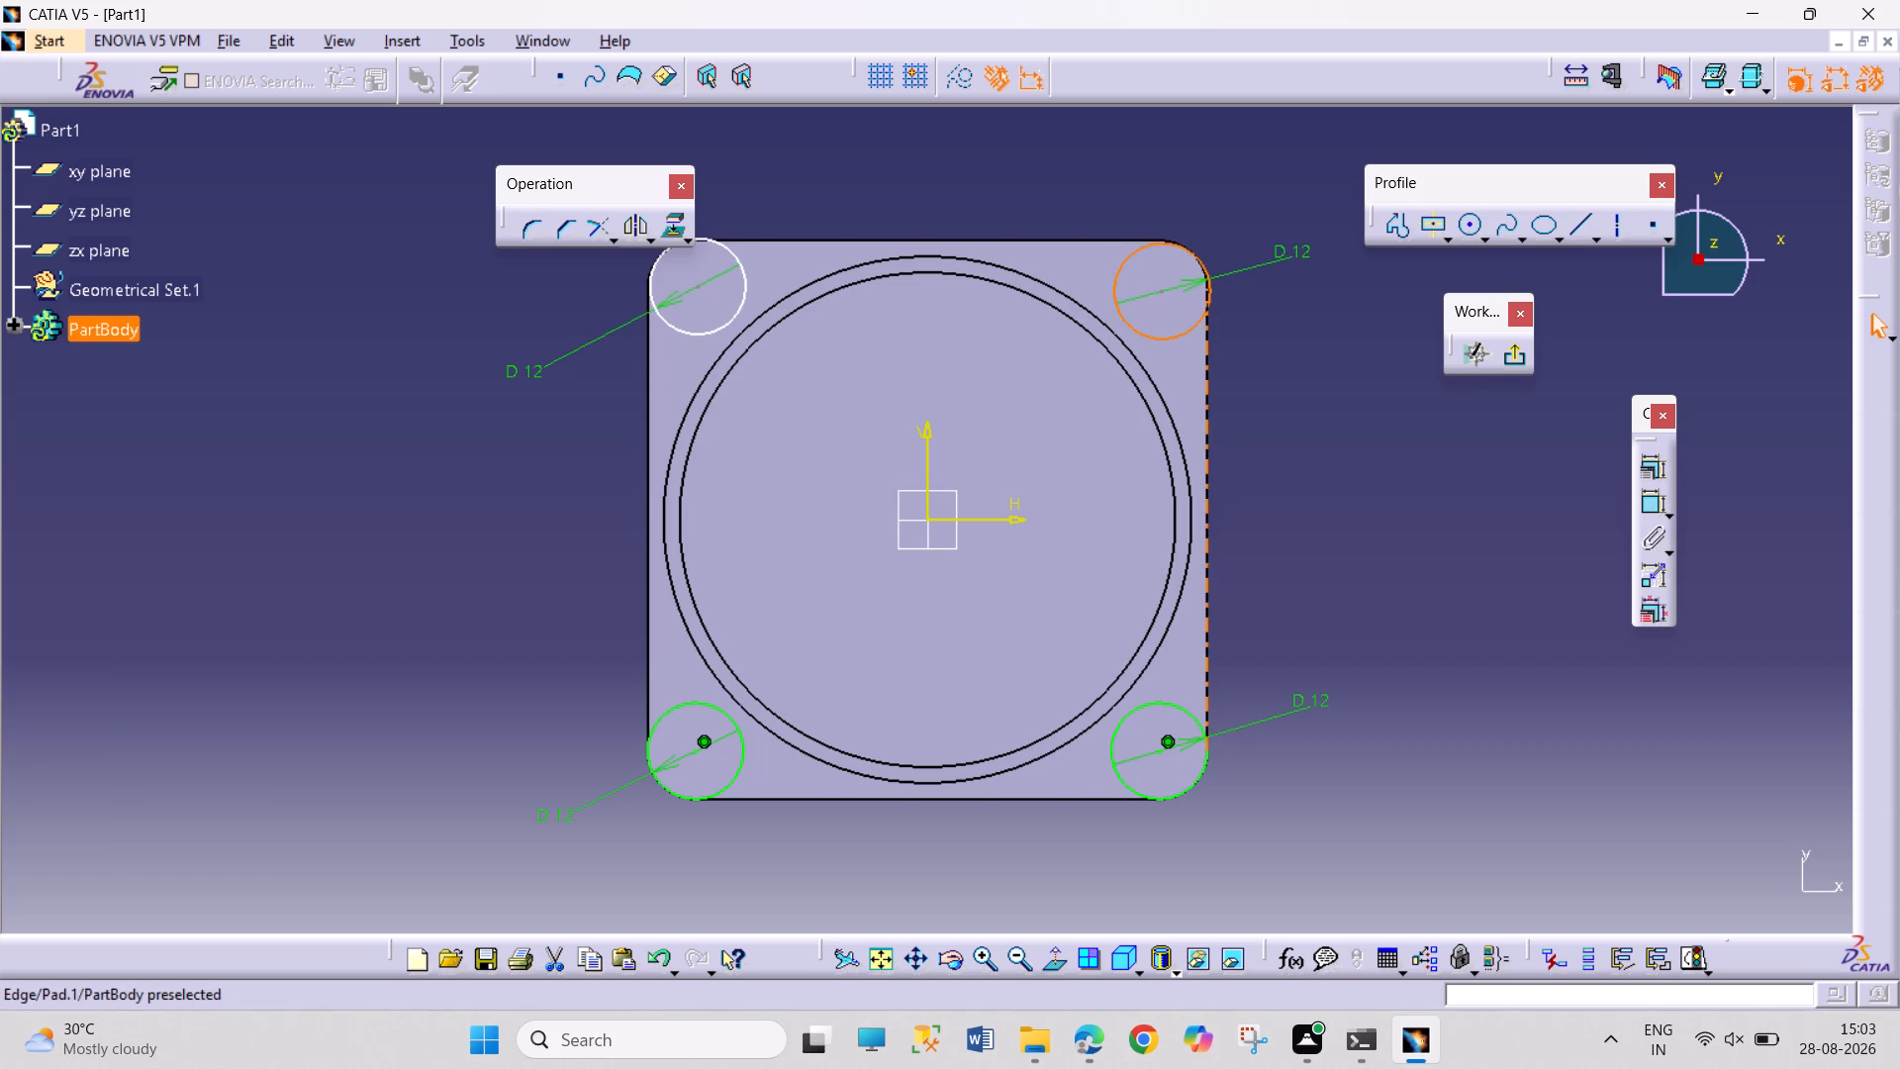
pyautogui.moveTo(1163, 291); pyautogui.dragTo(1176, 323)
pyautogui.click(1189, 249)
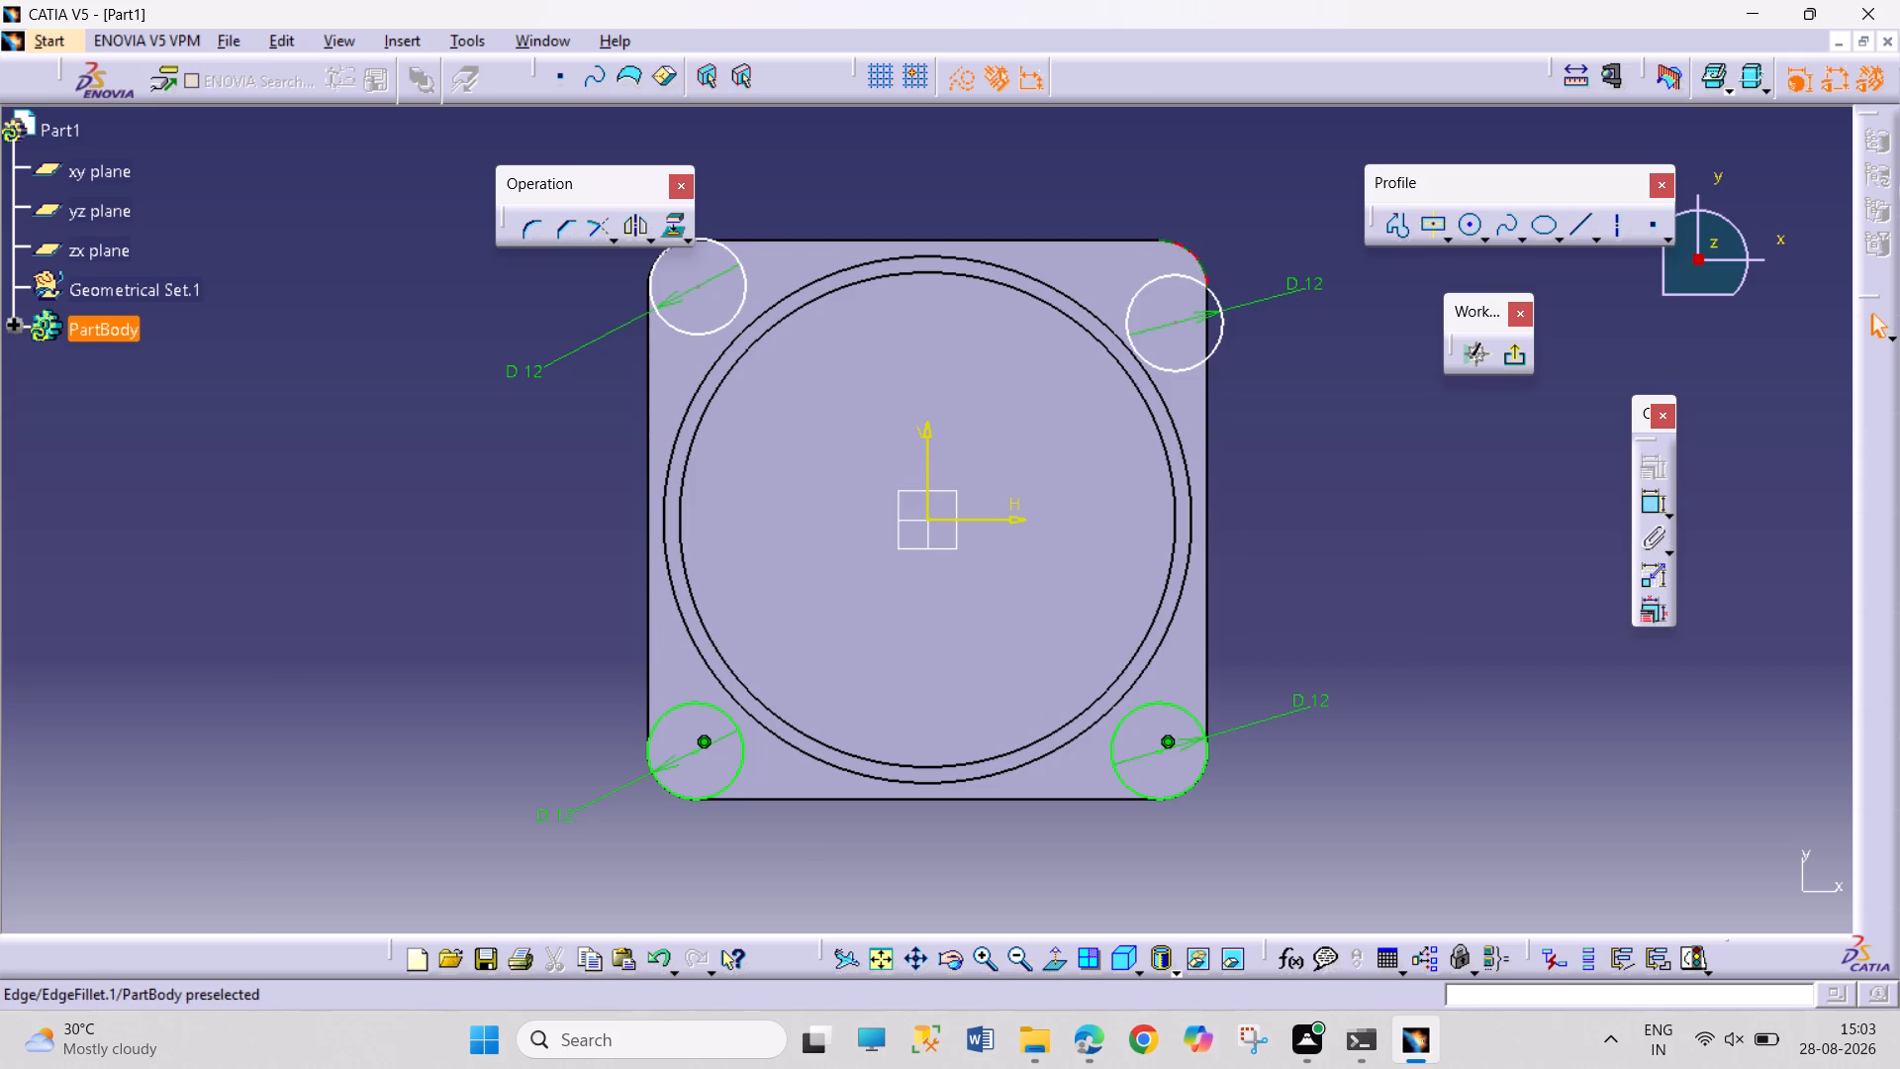
pyautogui.keyDown('ctrl'); pyautogui.click(1187, 276); pyautogui.keyUp('ctrl')
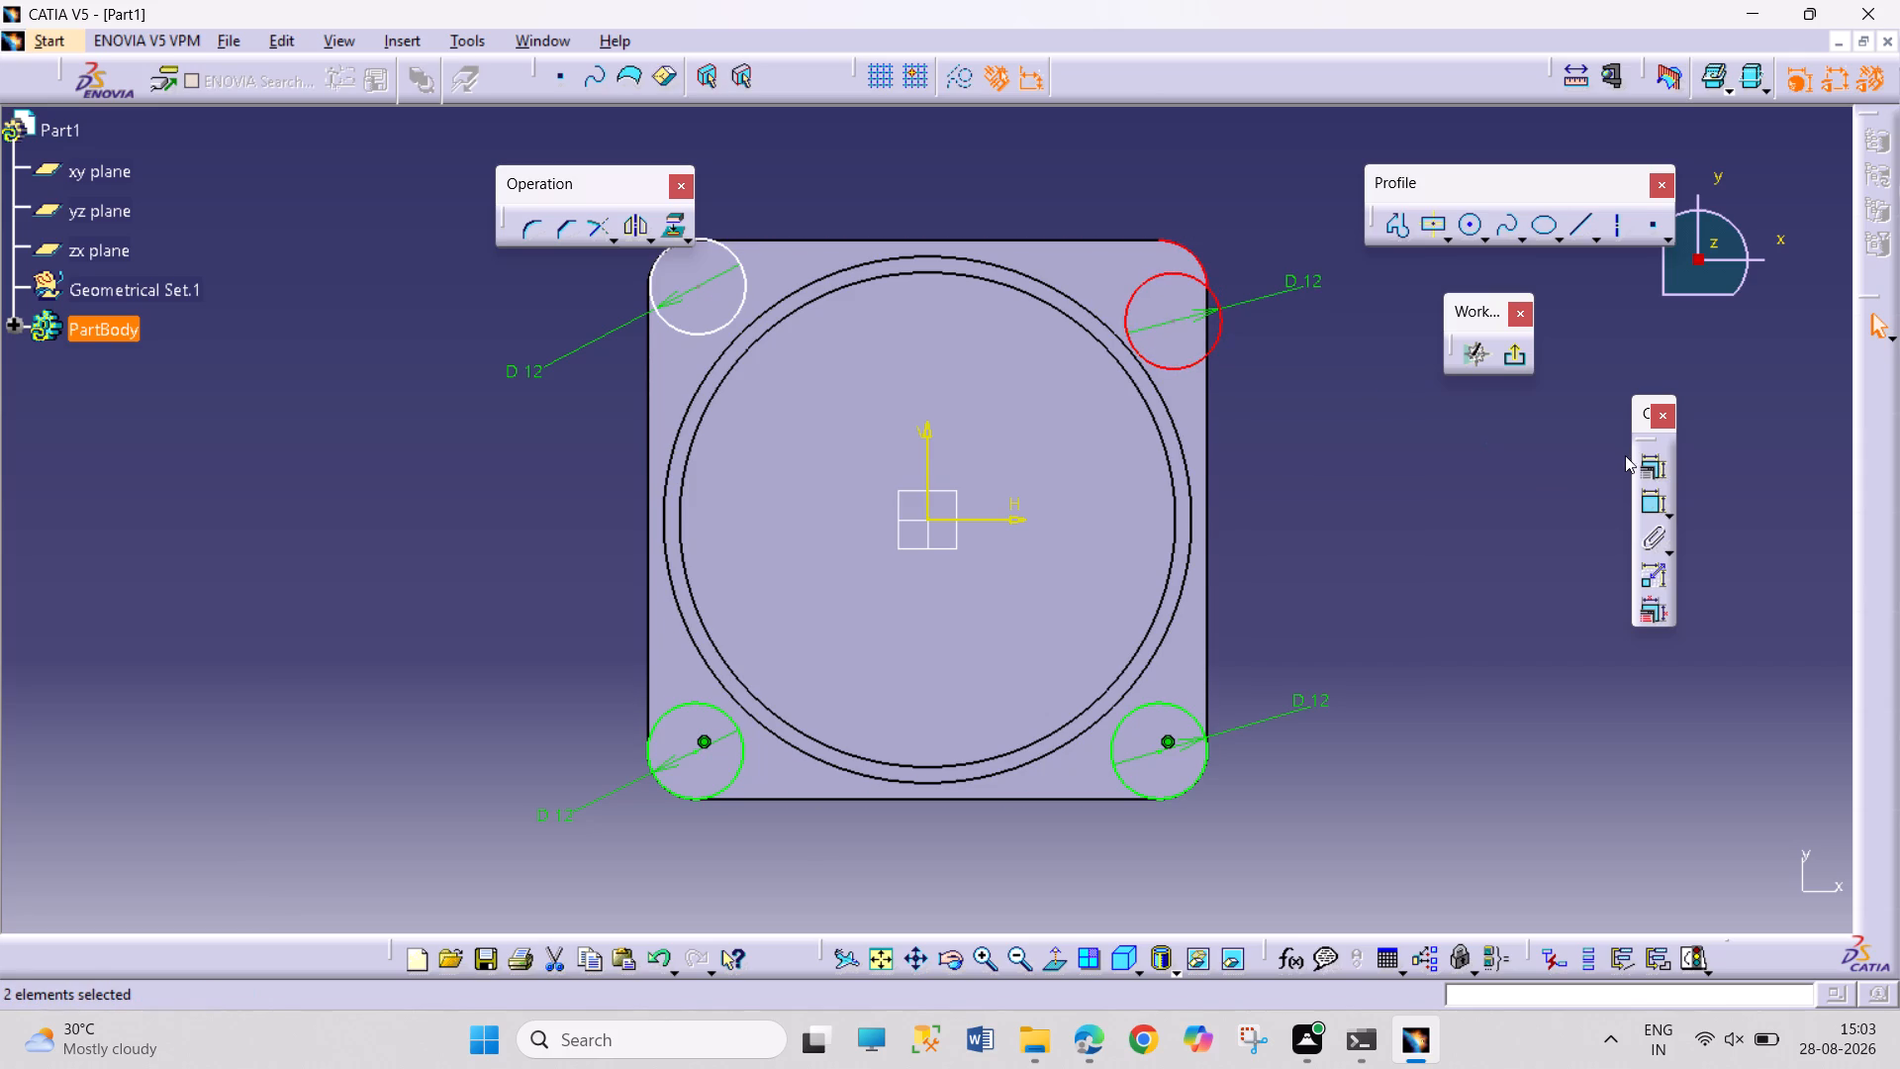
pyautogui.click(1644, 466)
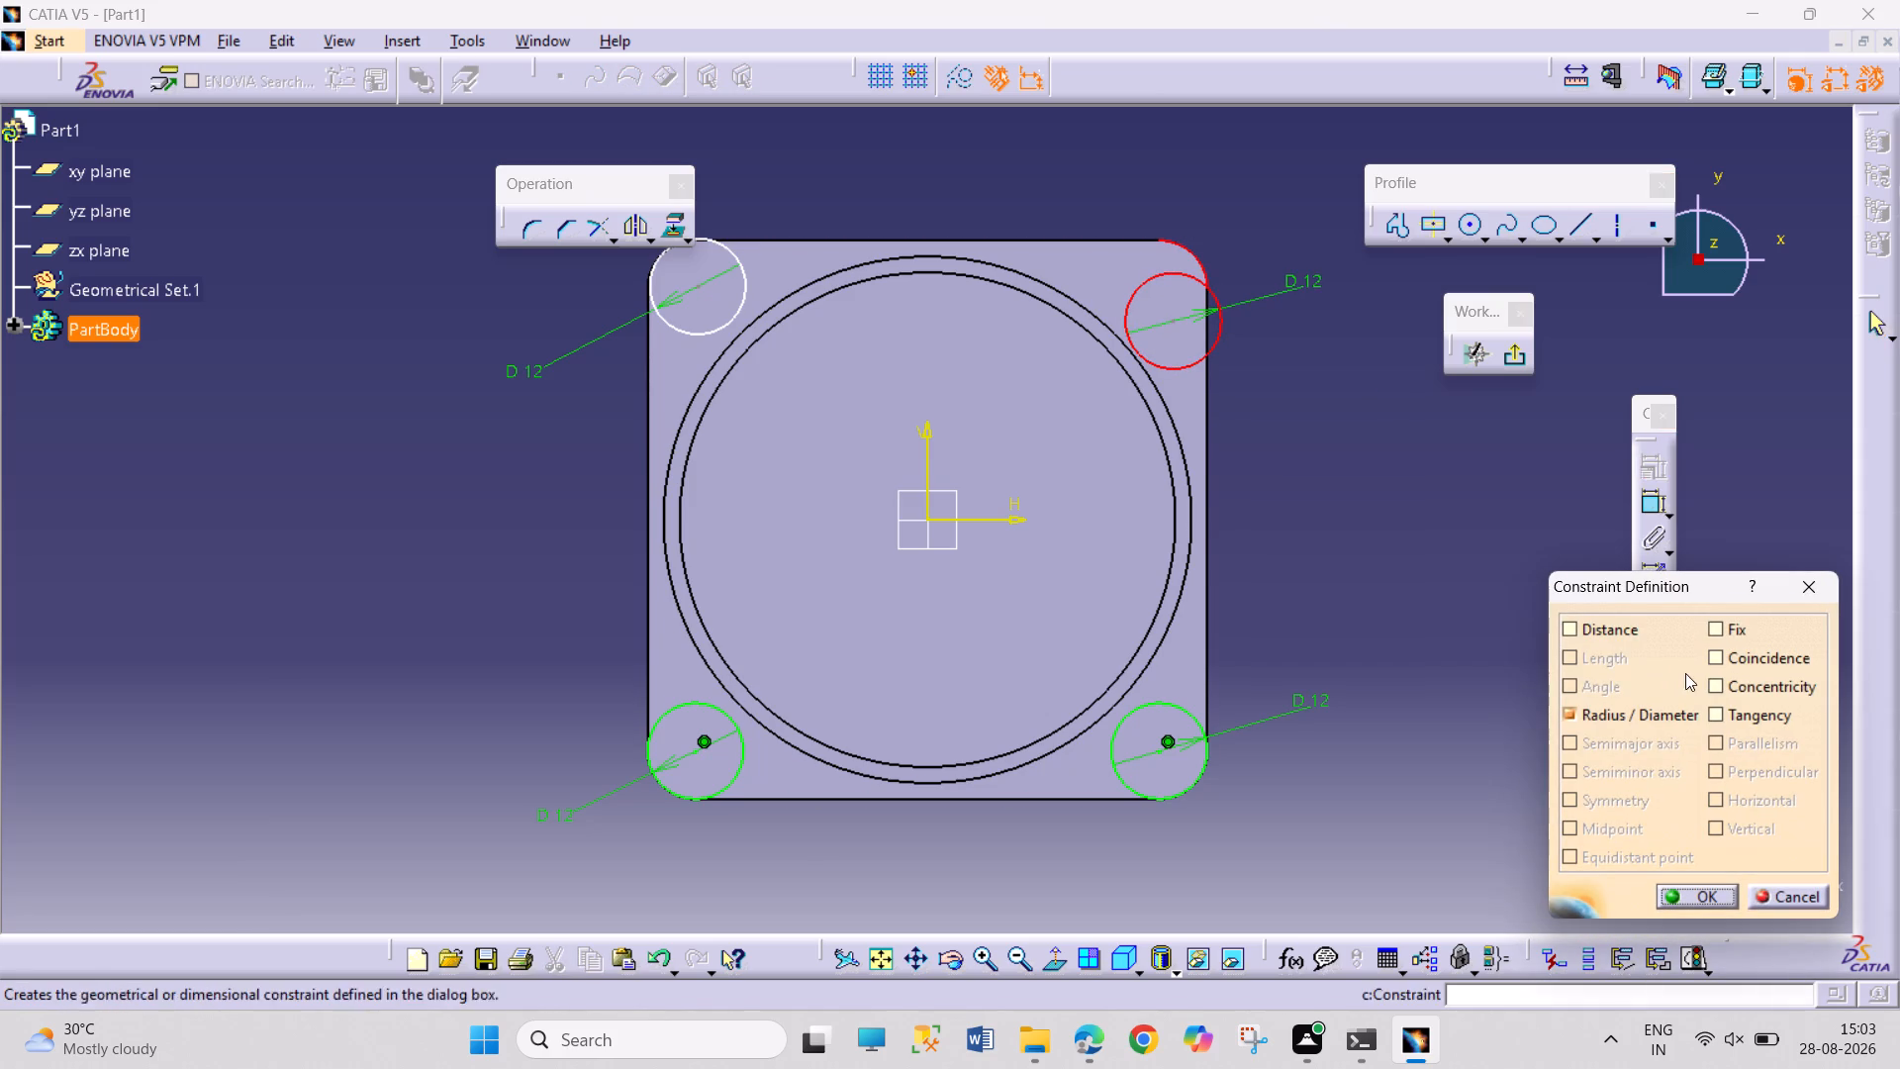
pyautogui.click(1750, 681)
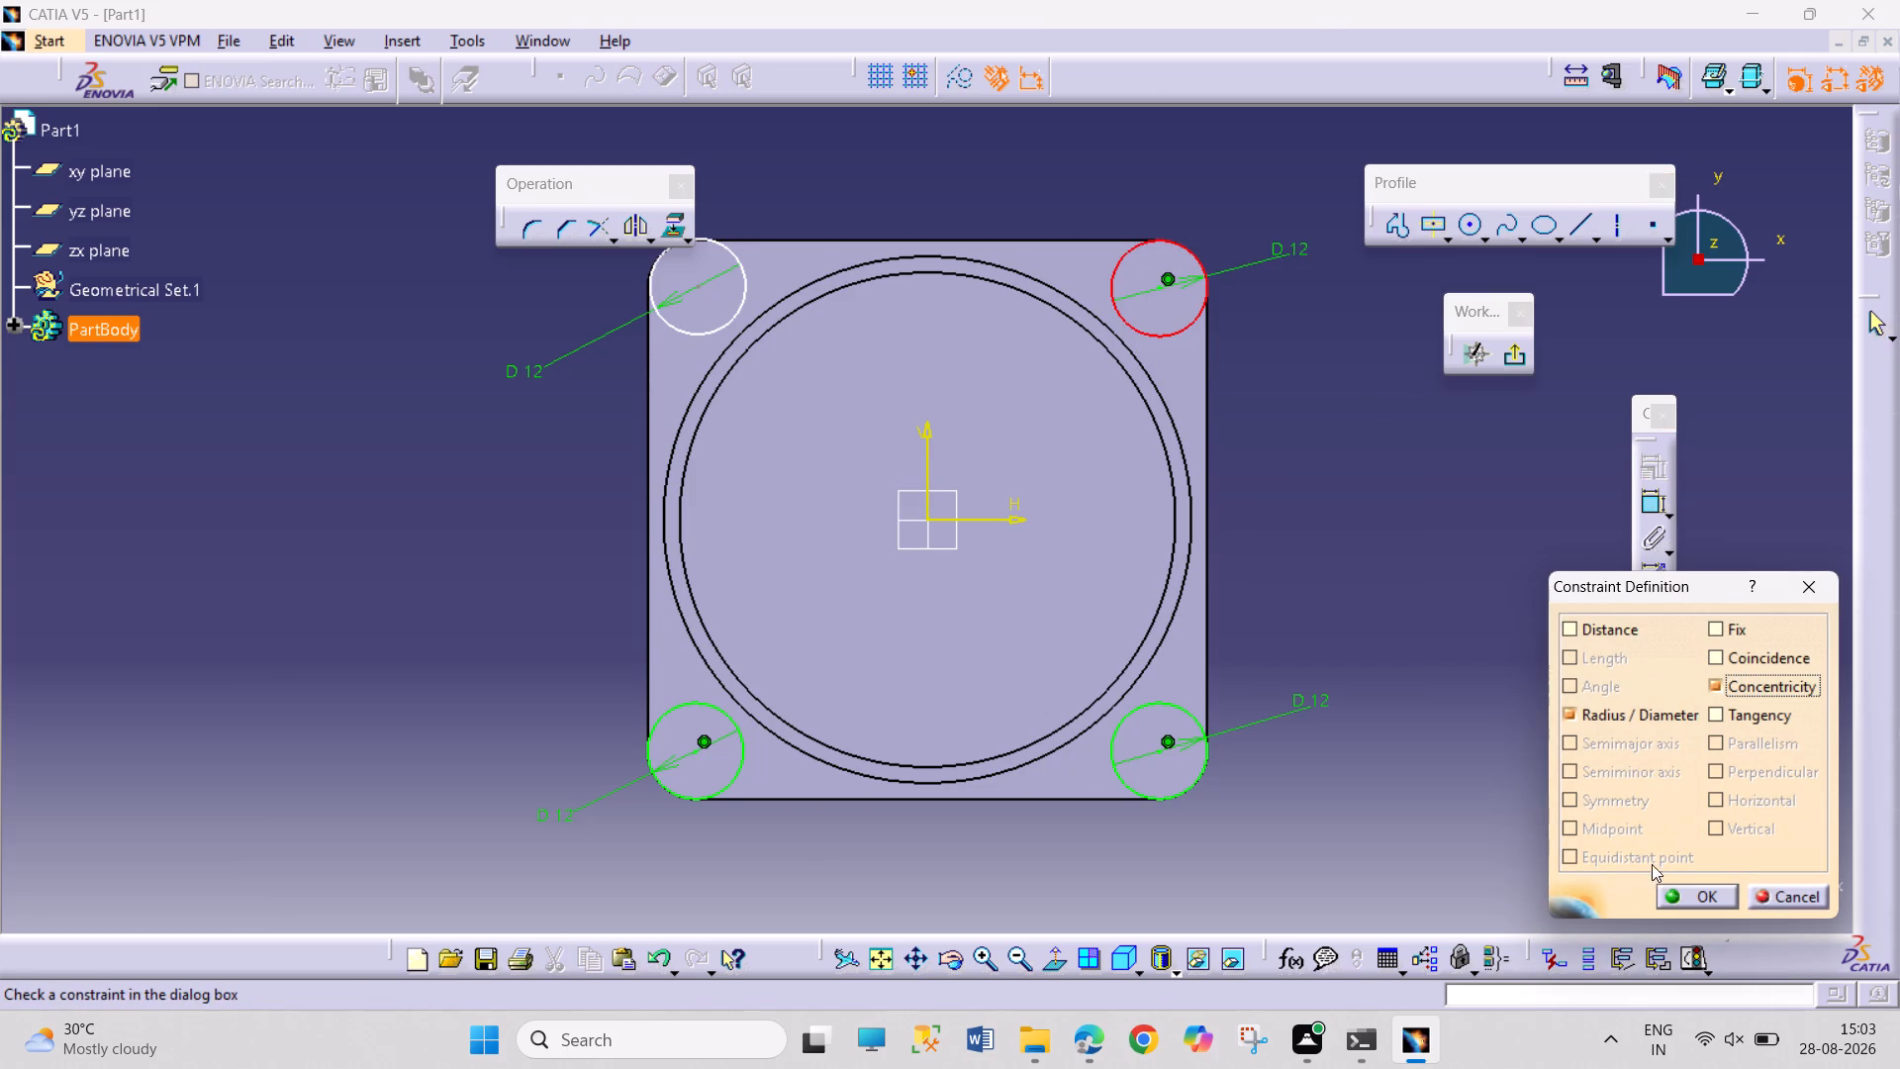
pyautogui.click(1674, 903)
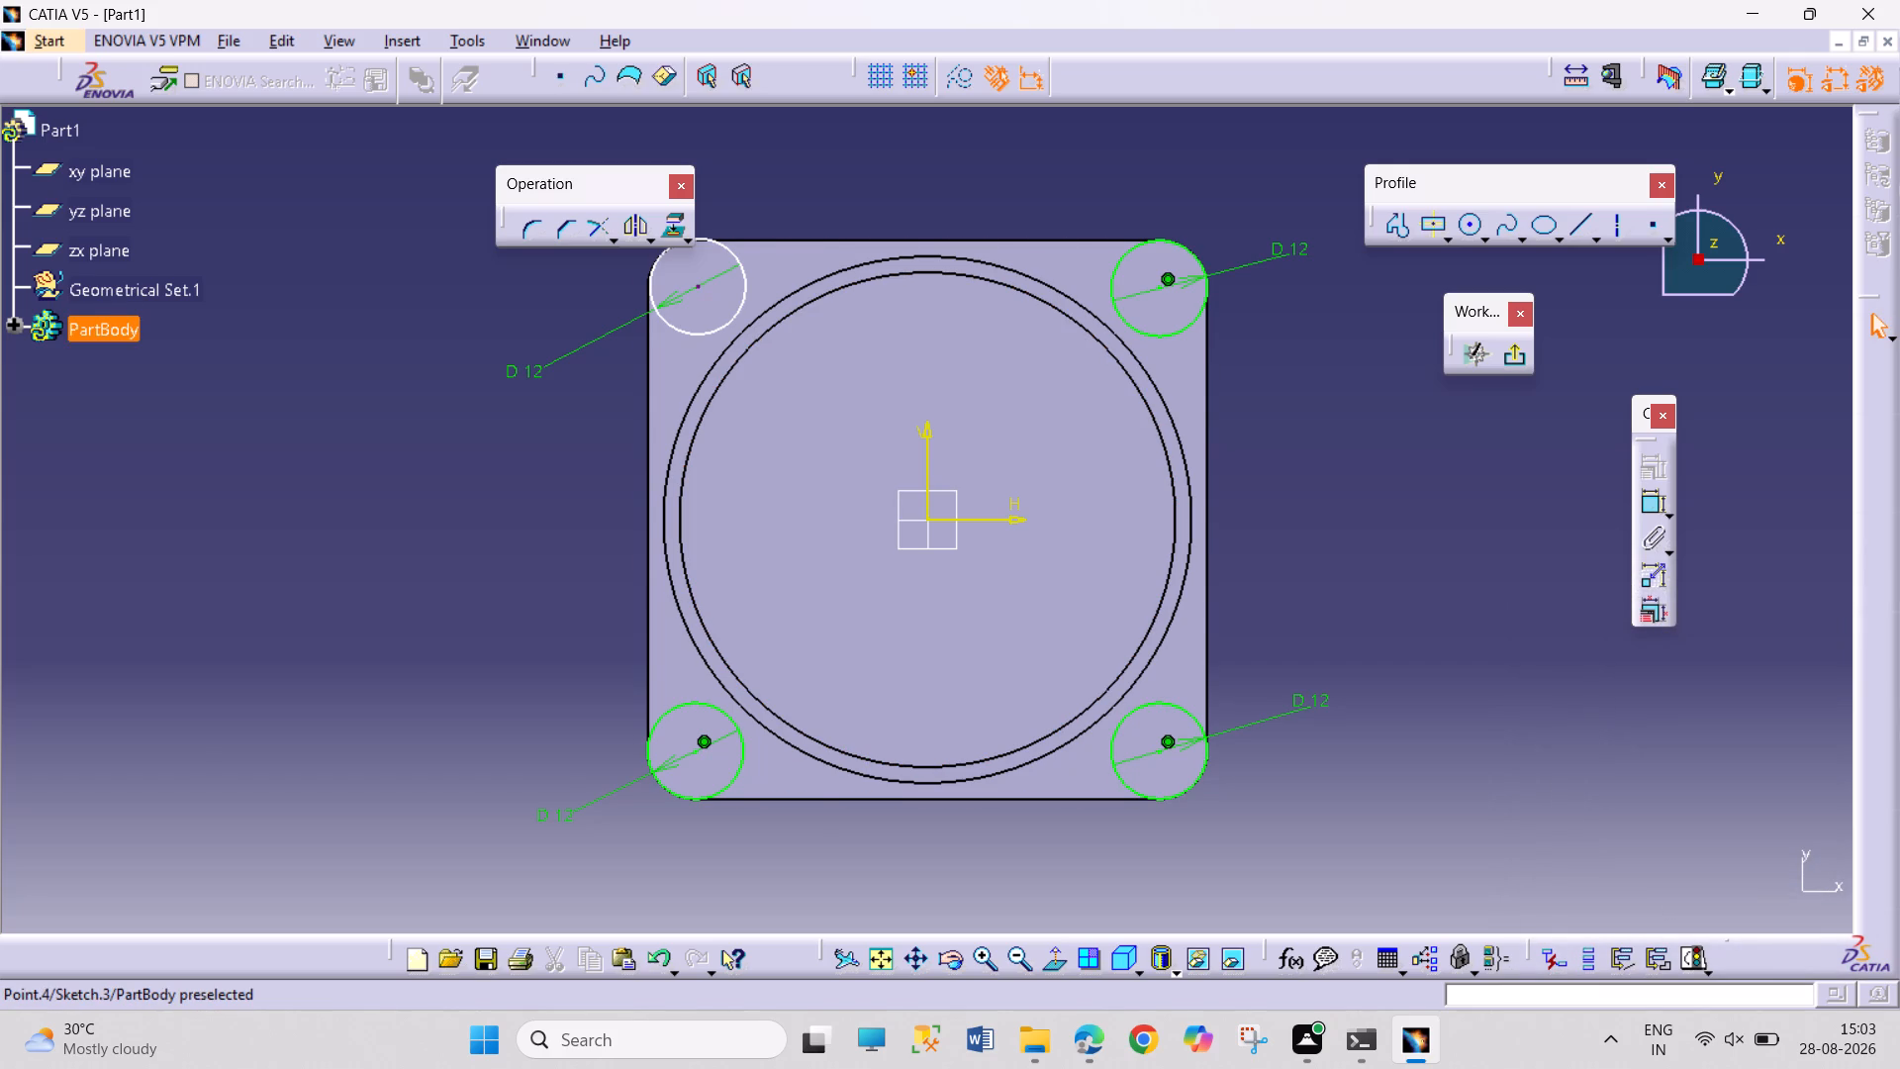
# Move the upper-left corner circle clear of the rounded corner edge and constrain the two to be concentric.
pyautogui.moveTo(698, 288); pyautogui.dragTo(706, 310)
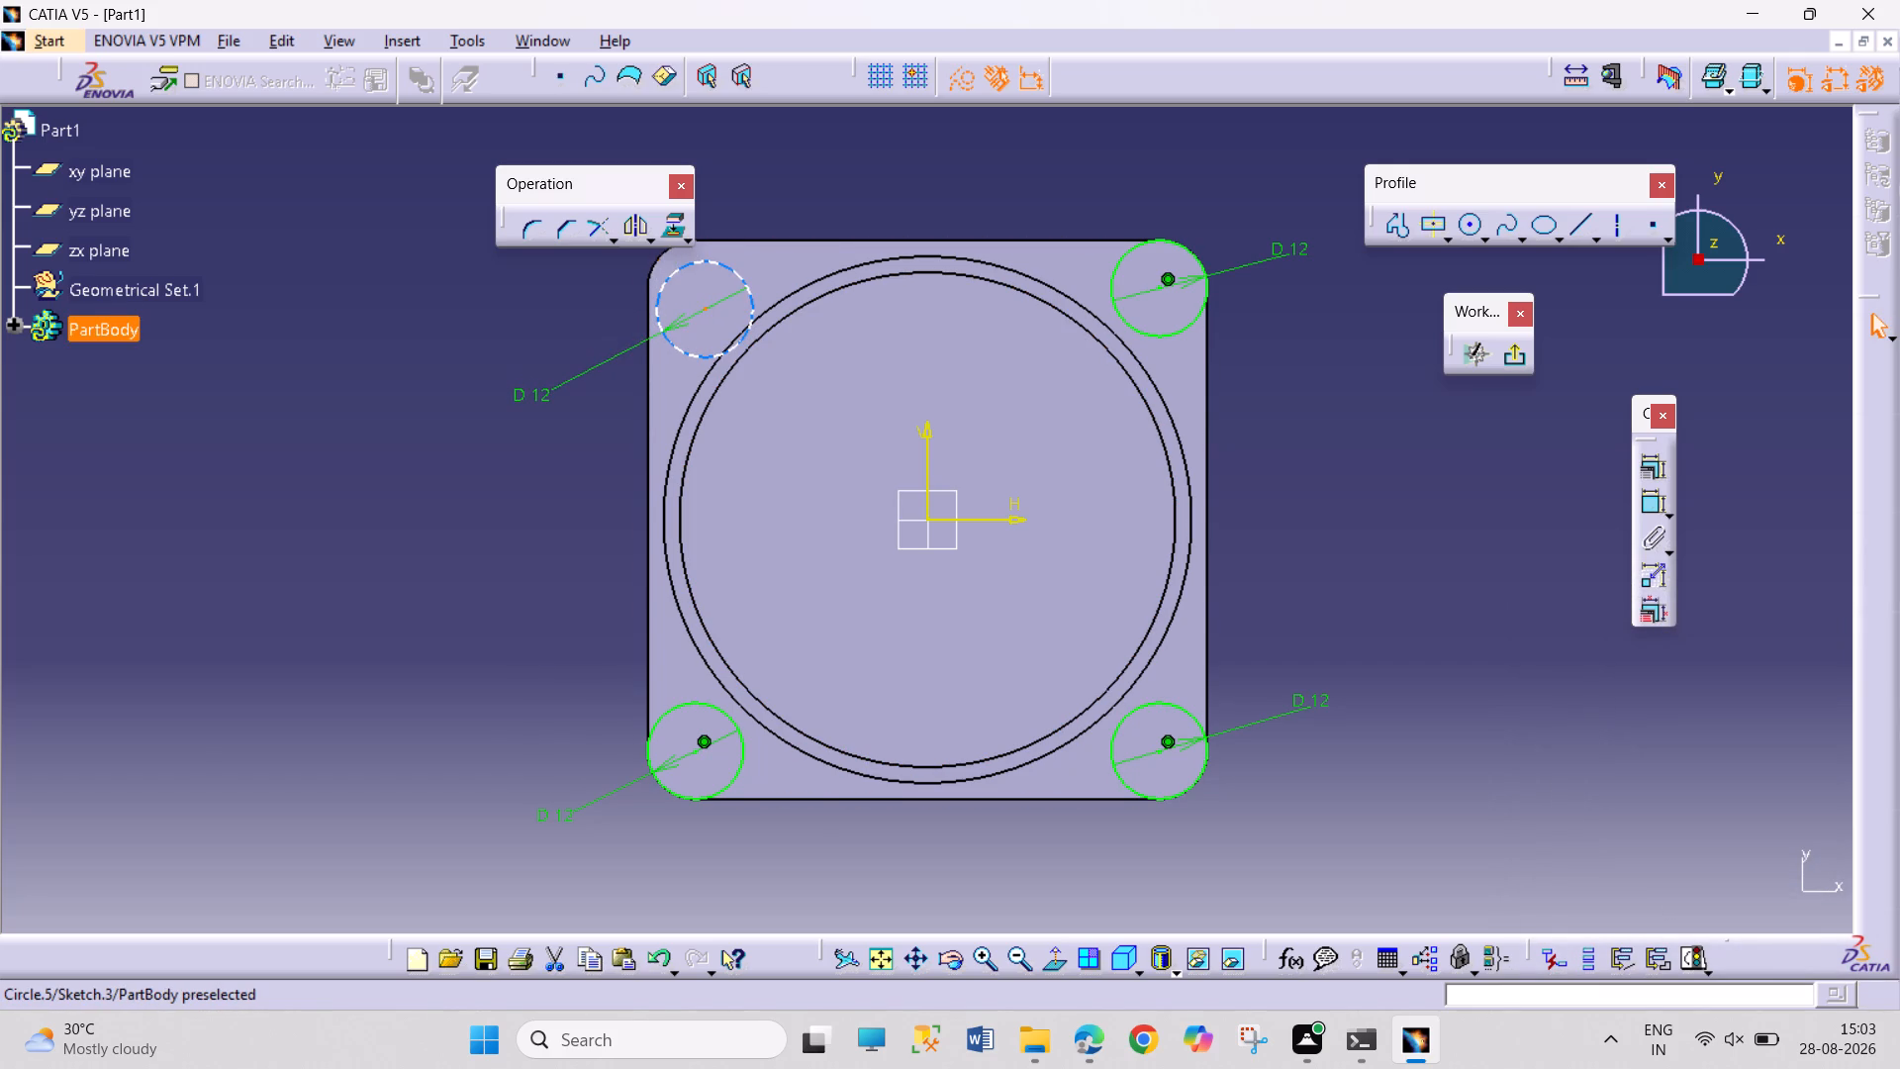
pyautogui.click(660, 260)
pyautogui.keyDown('ctrl'); pyautogui.click(680, 266); pyautogui.keyUp('ctrl')
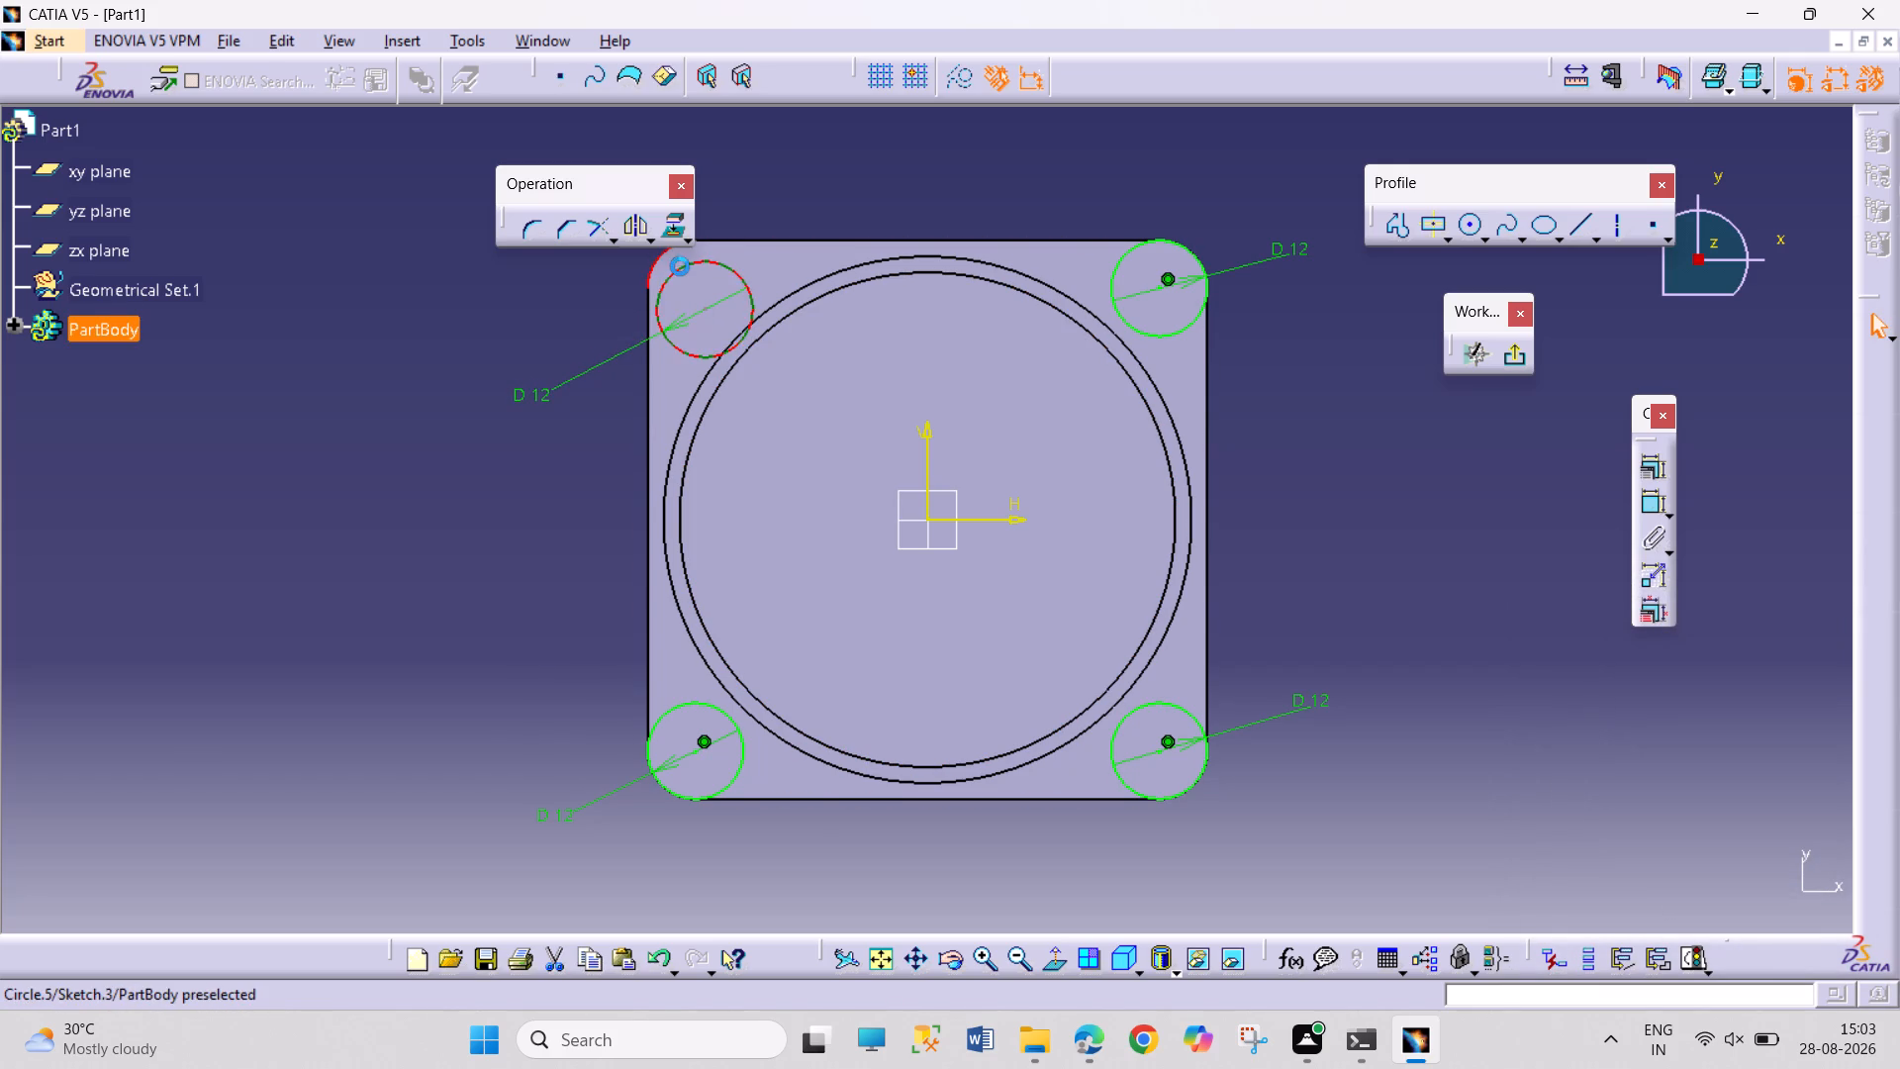
pyautogui.click(1644, 456)
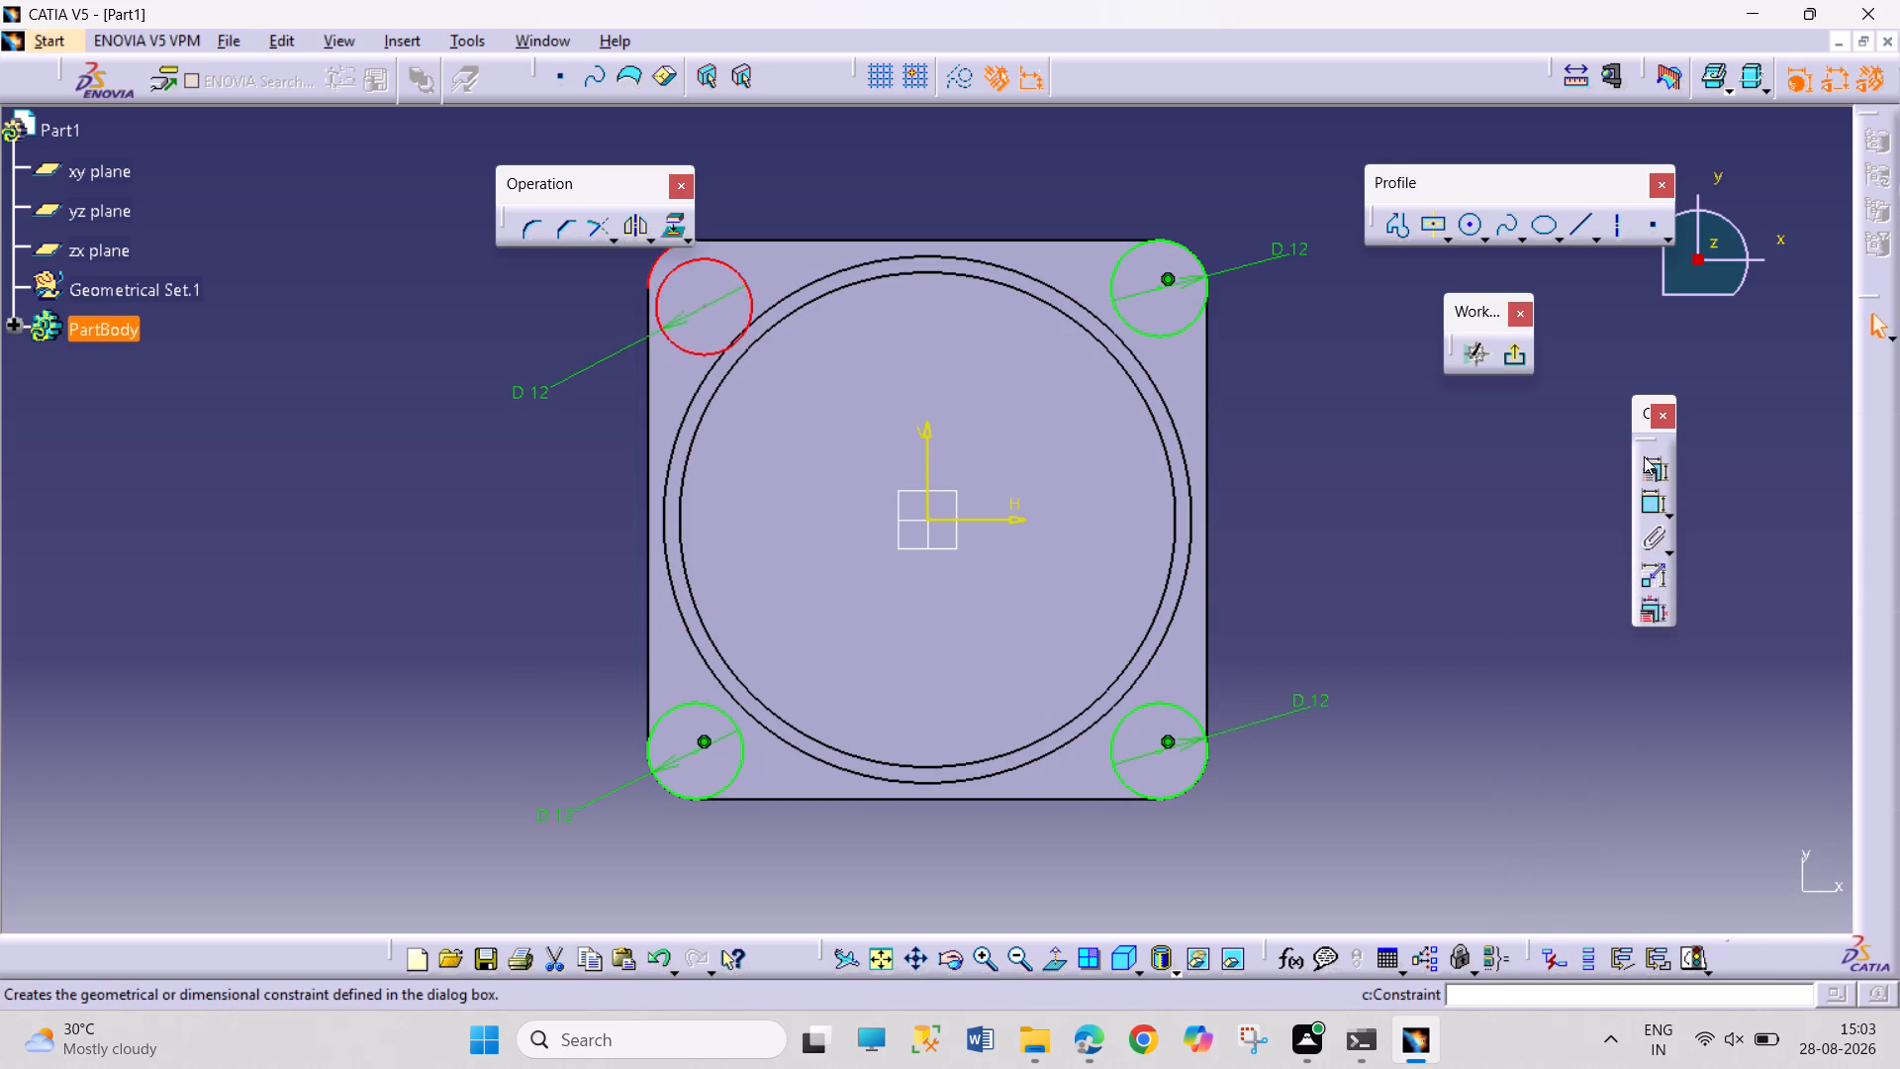
pyautogui.click(1780, 683)
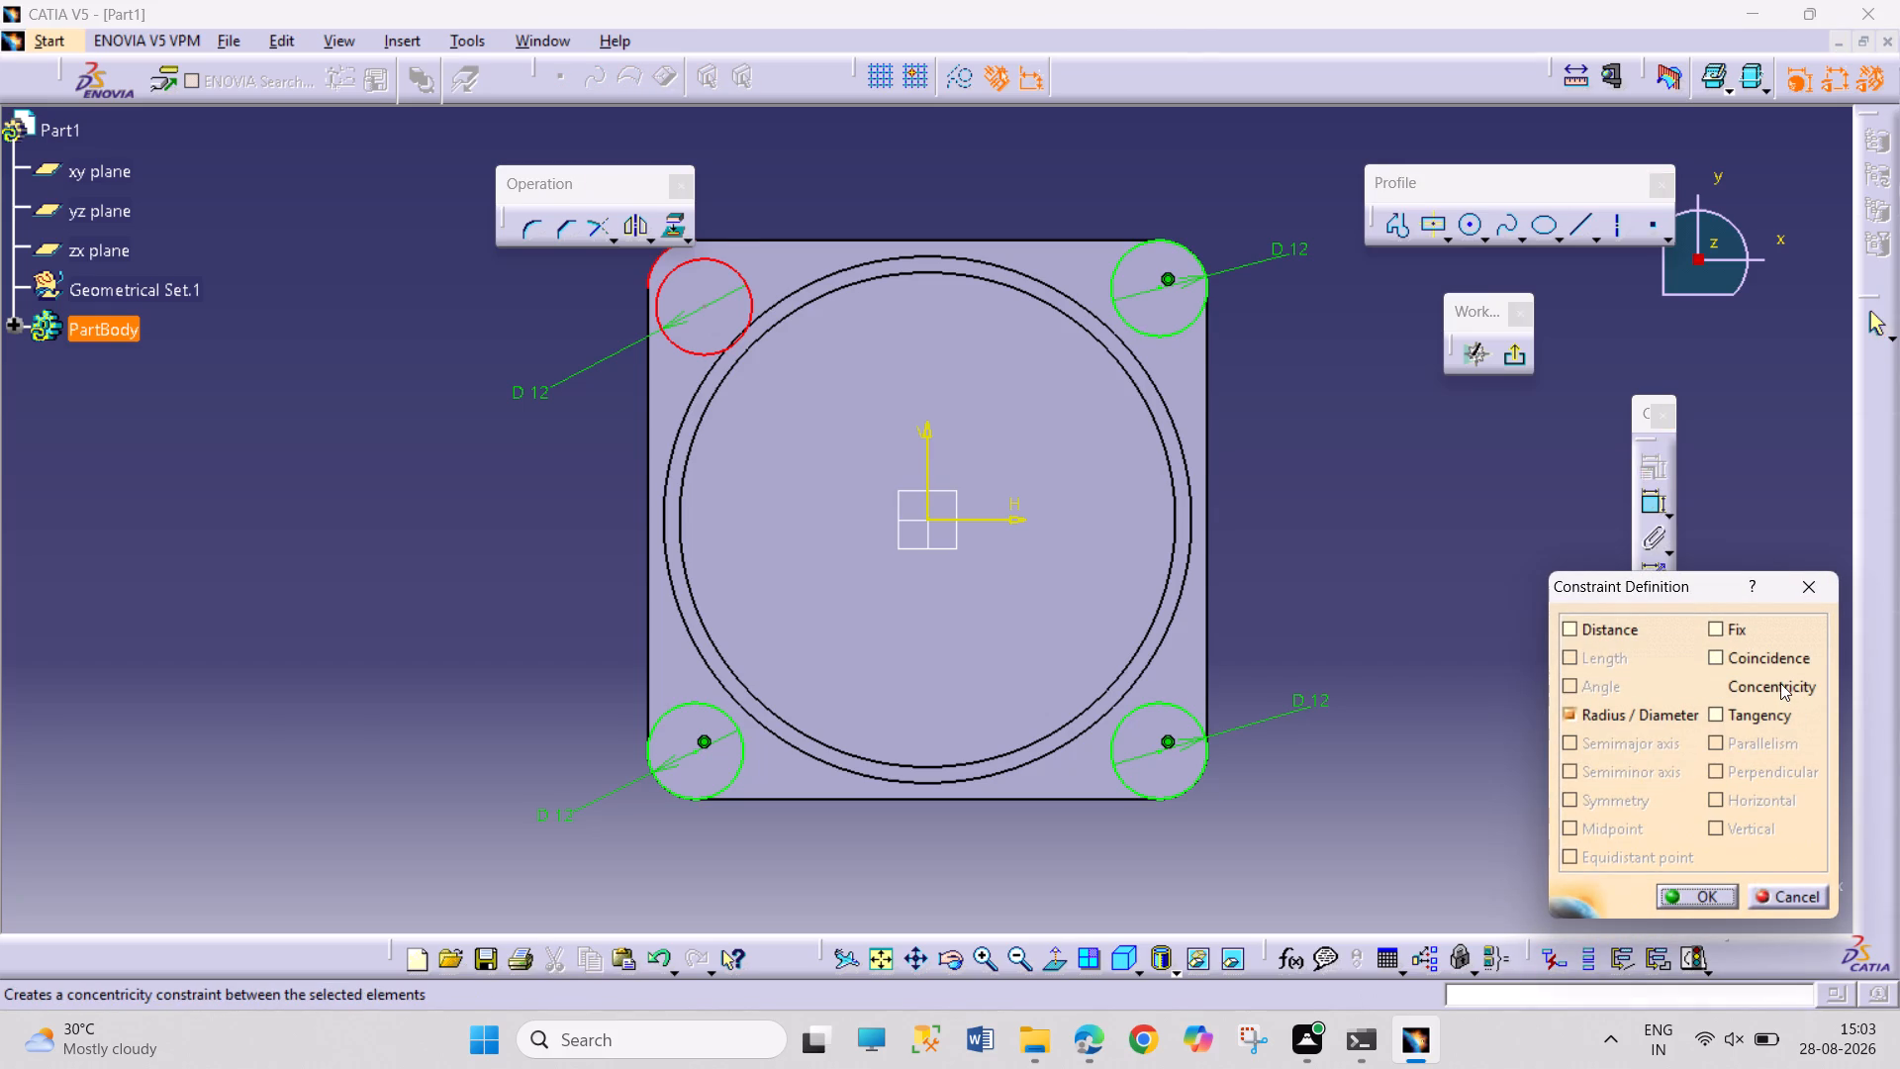
pyautogui.click(1704, 894)
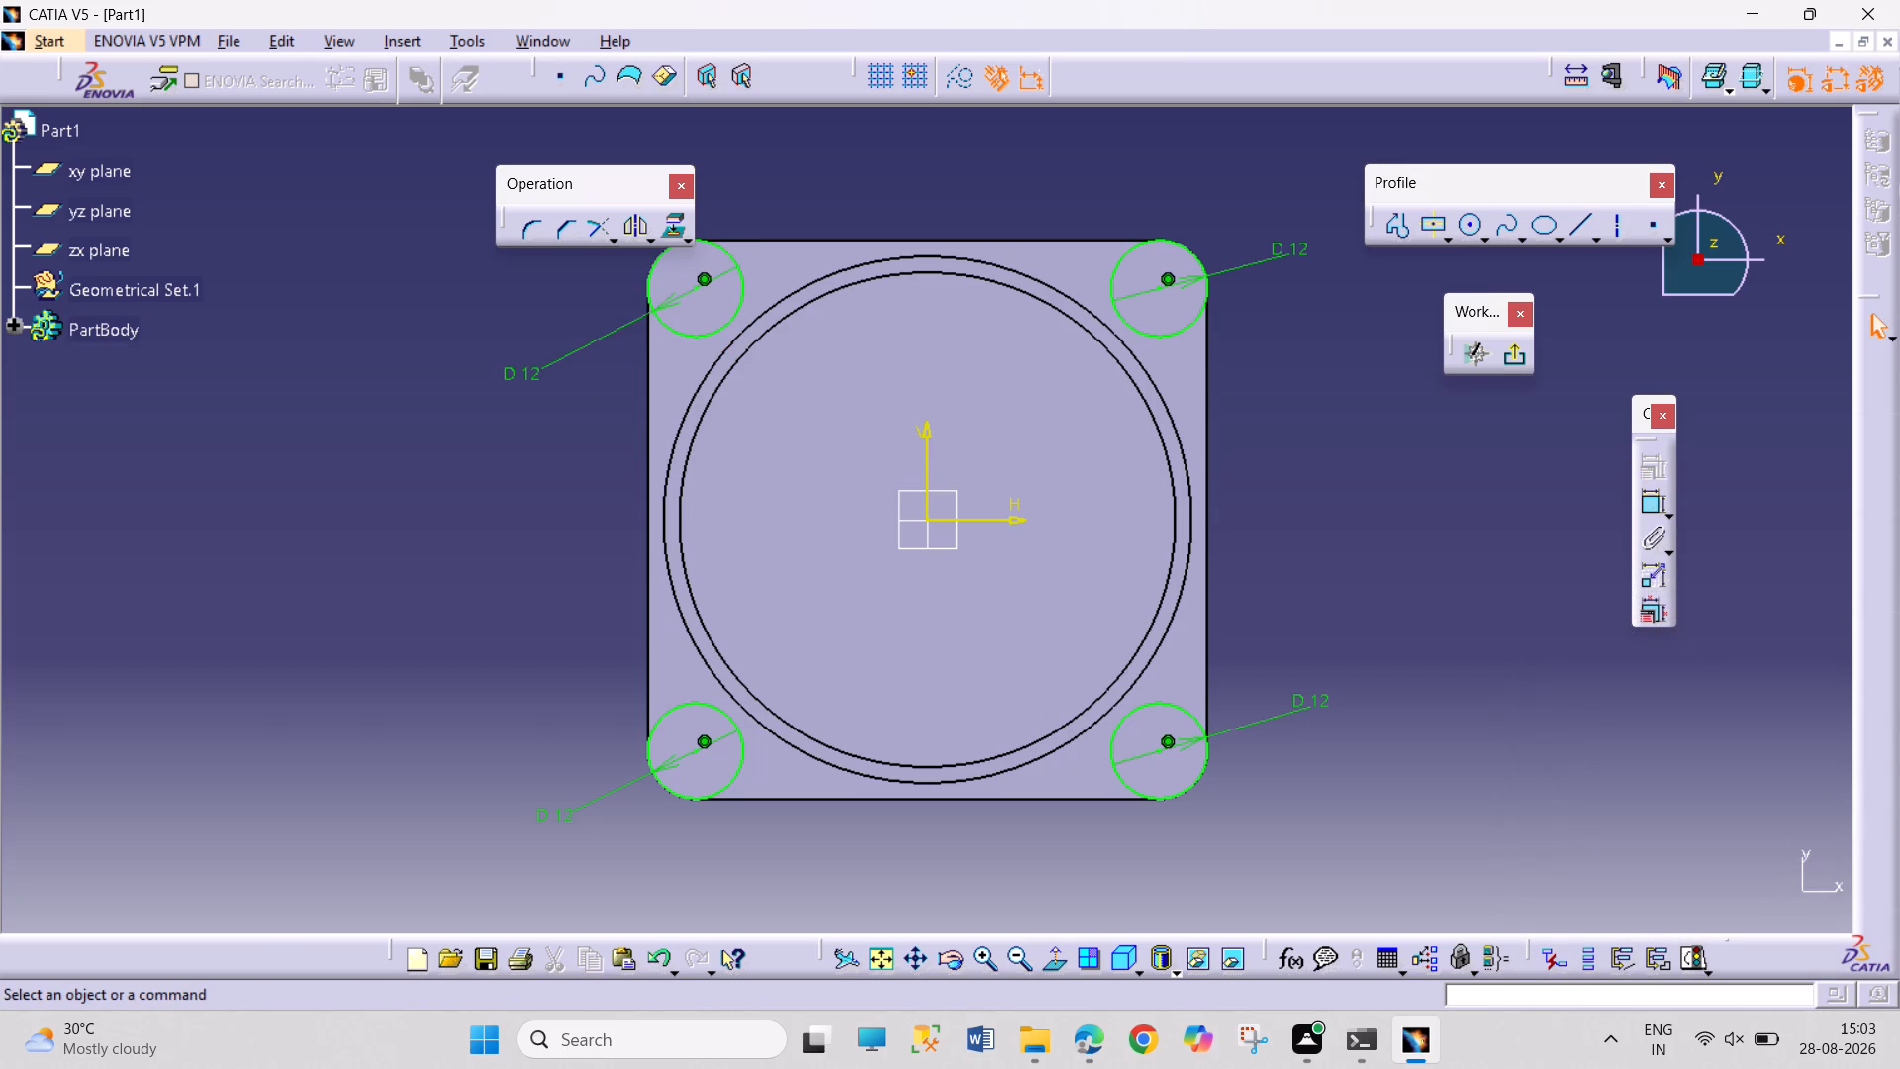
# Exit the corner-circle sketch and check the auxiliary and section views in the PDF drawing.
pyautogui.click(1517, 366)
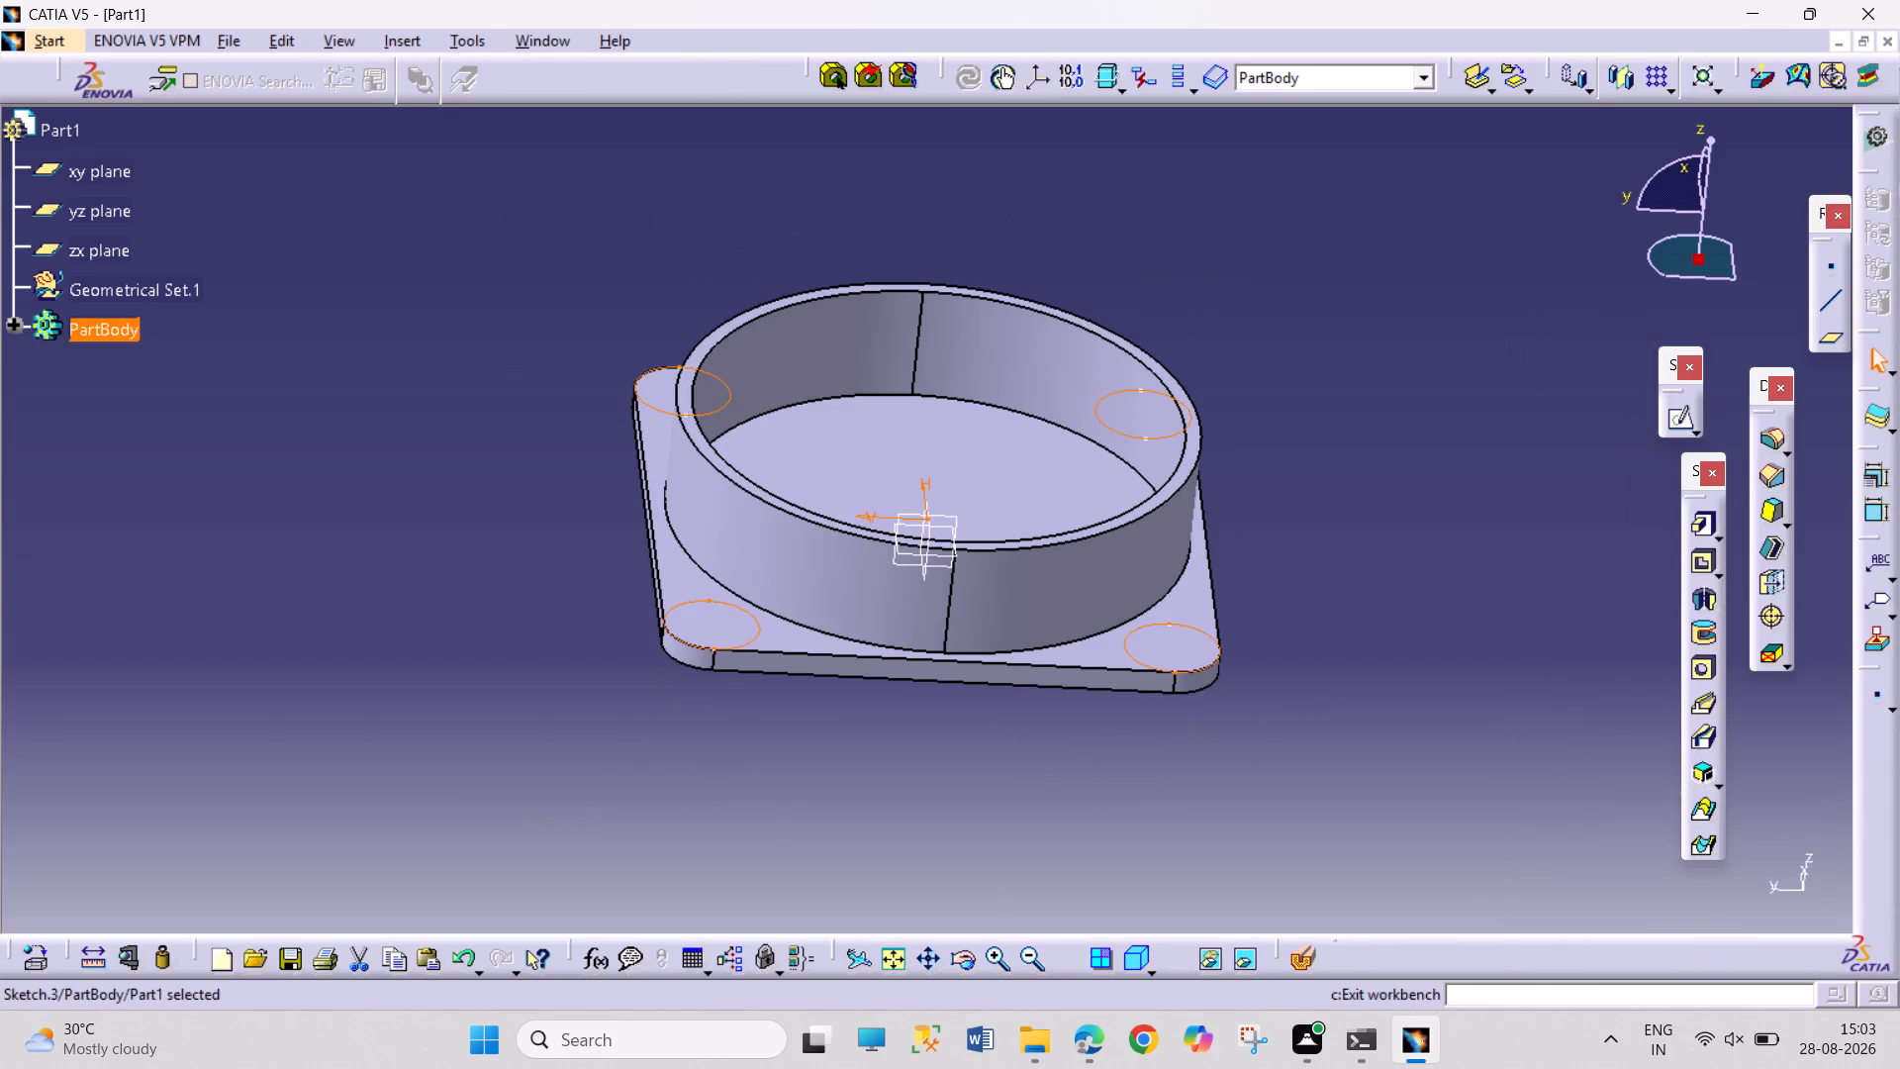
pyautogui.click(1112, 1039)
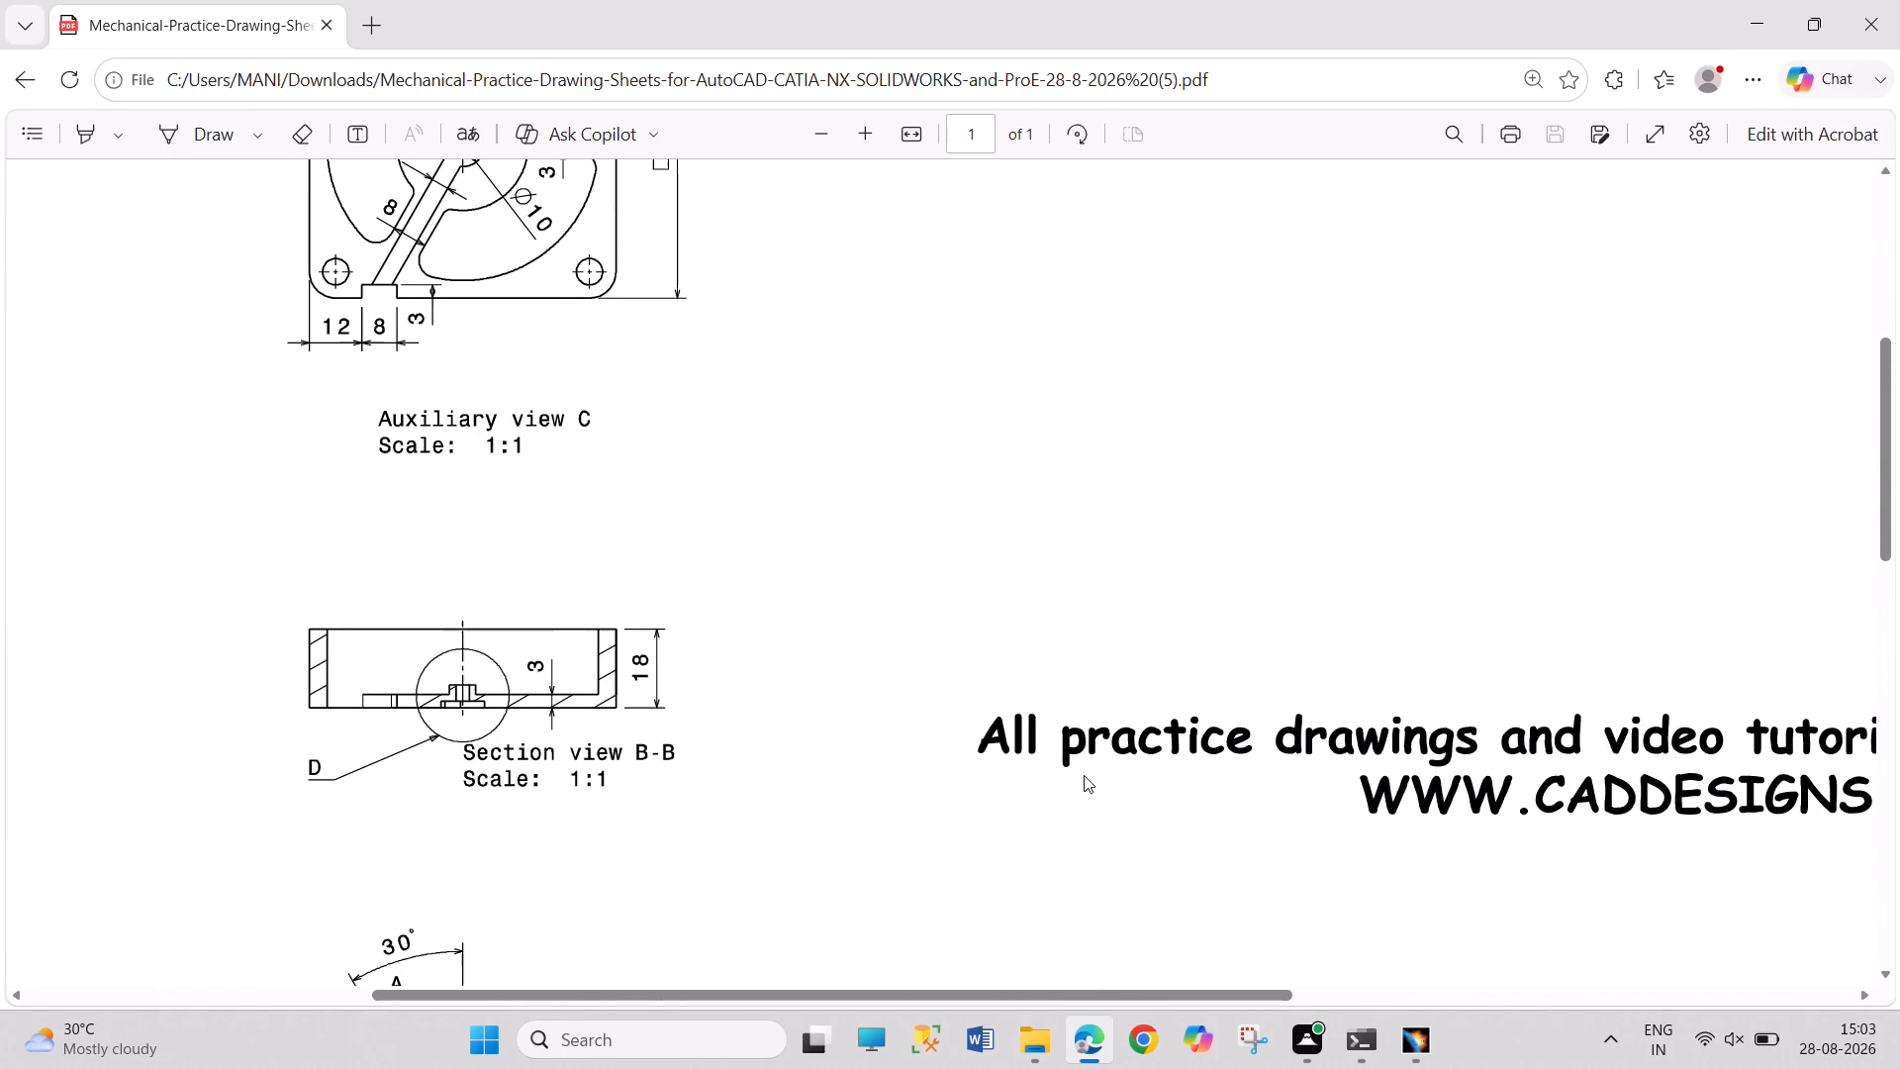
pyautogui.click(1419, 1030)
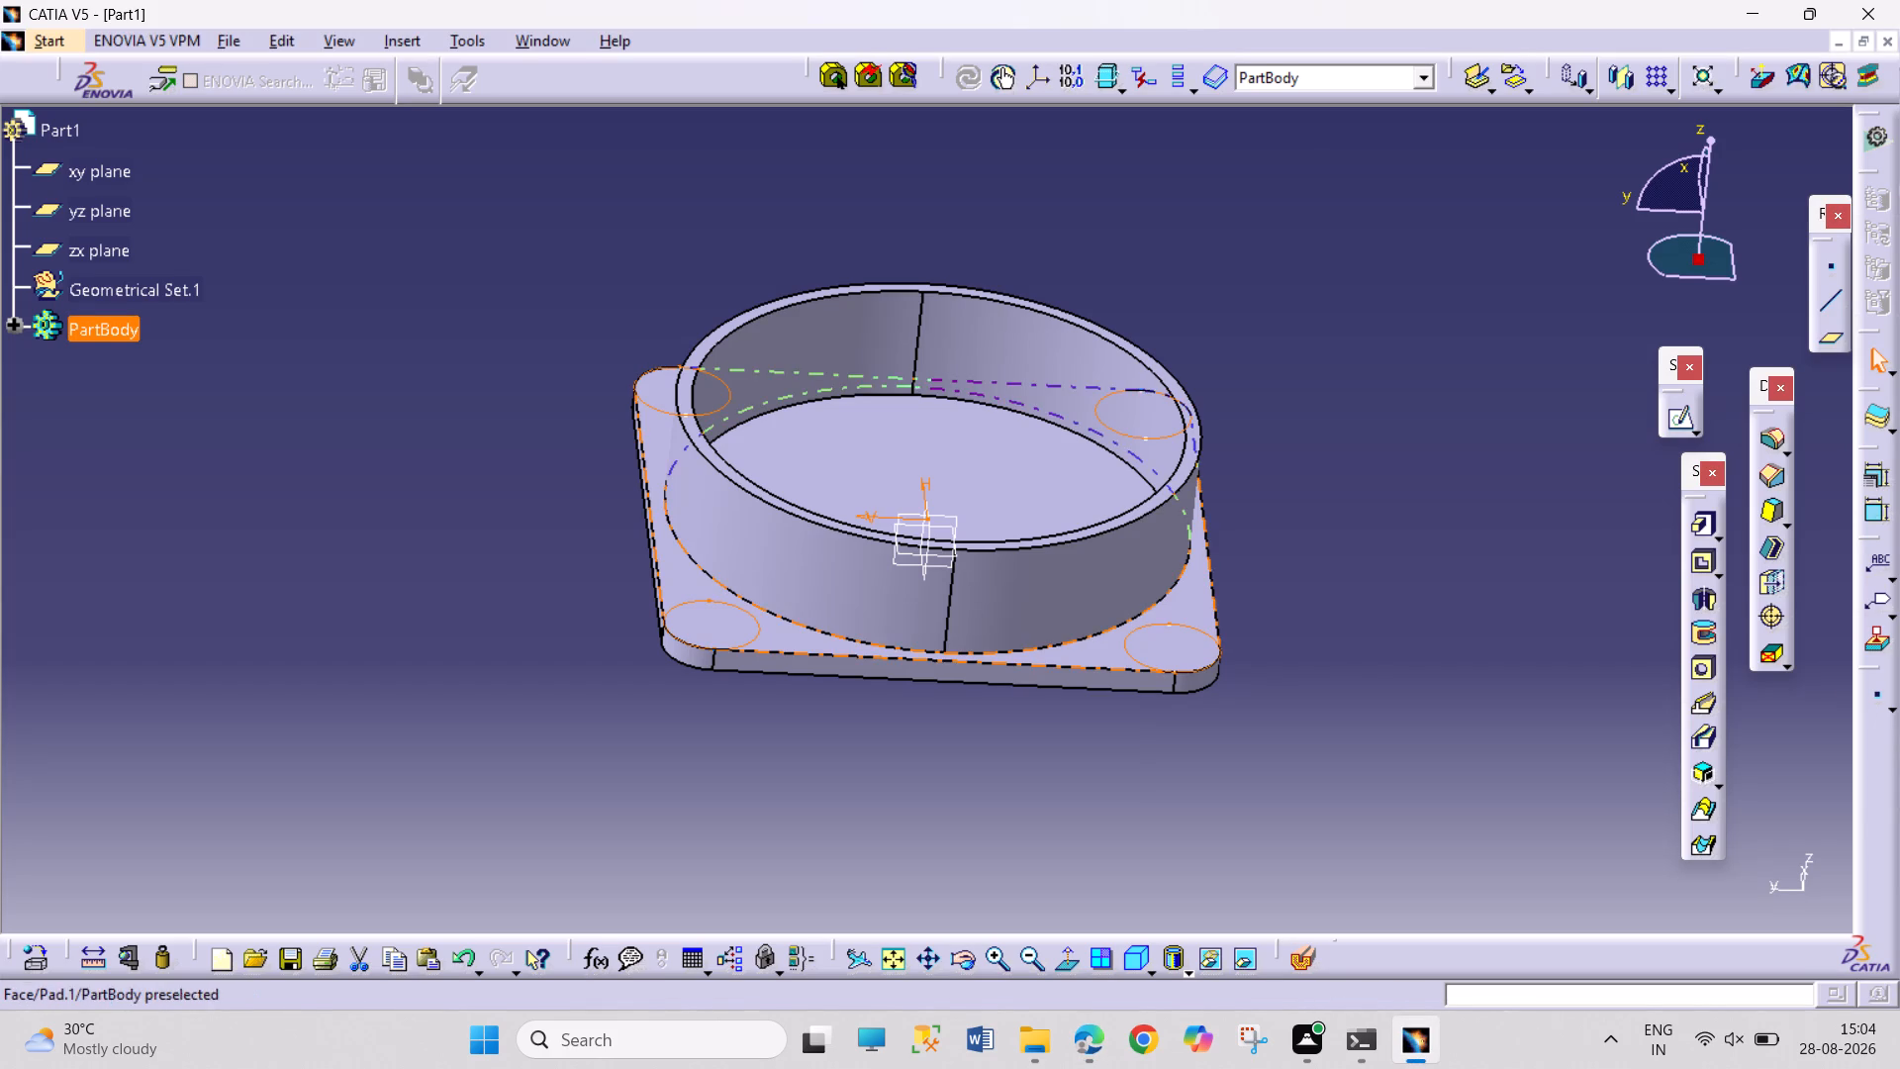
# Reopen the corner-circle sketch, draw a large circle centred on the origin and dimension its diameter to 86 mm.
pyautogui.doubleClick(1133, 661)
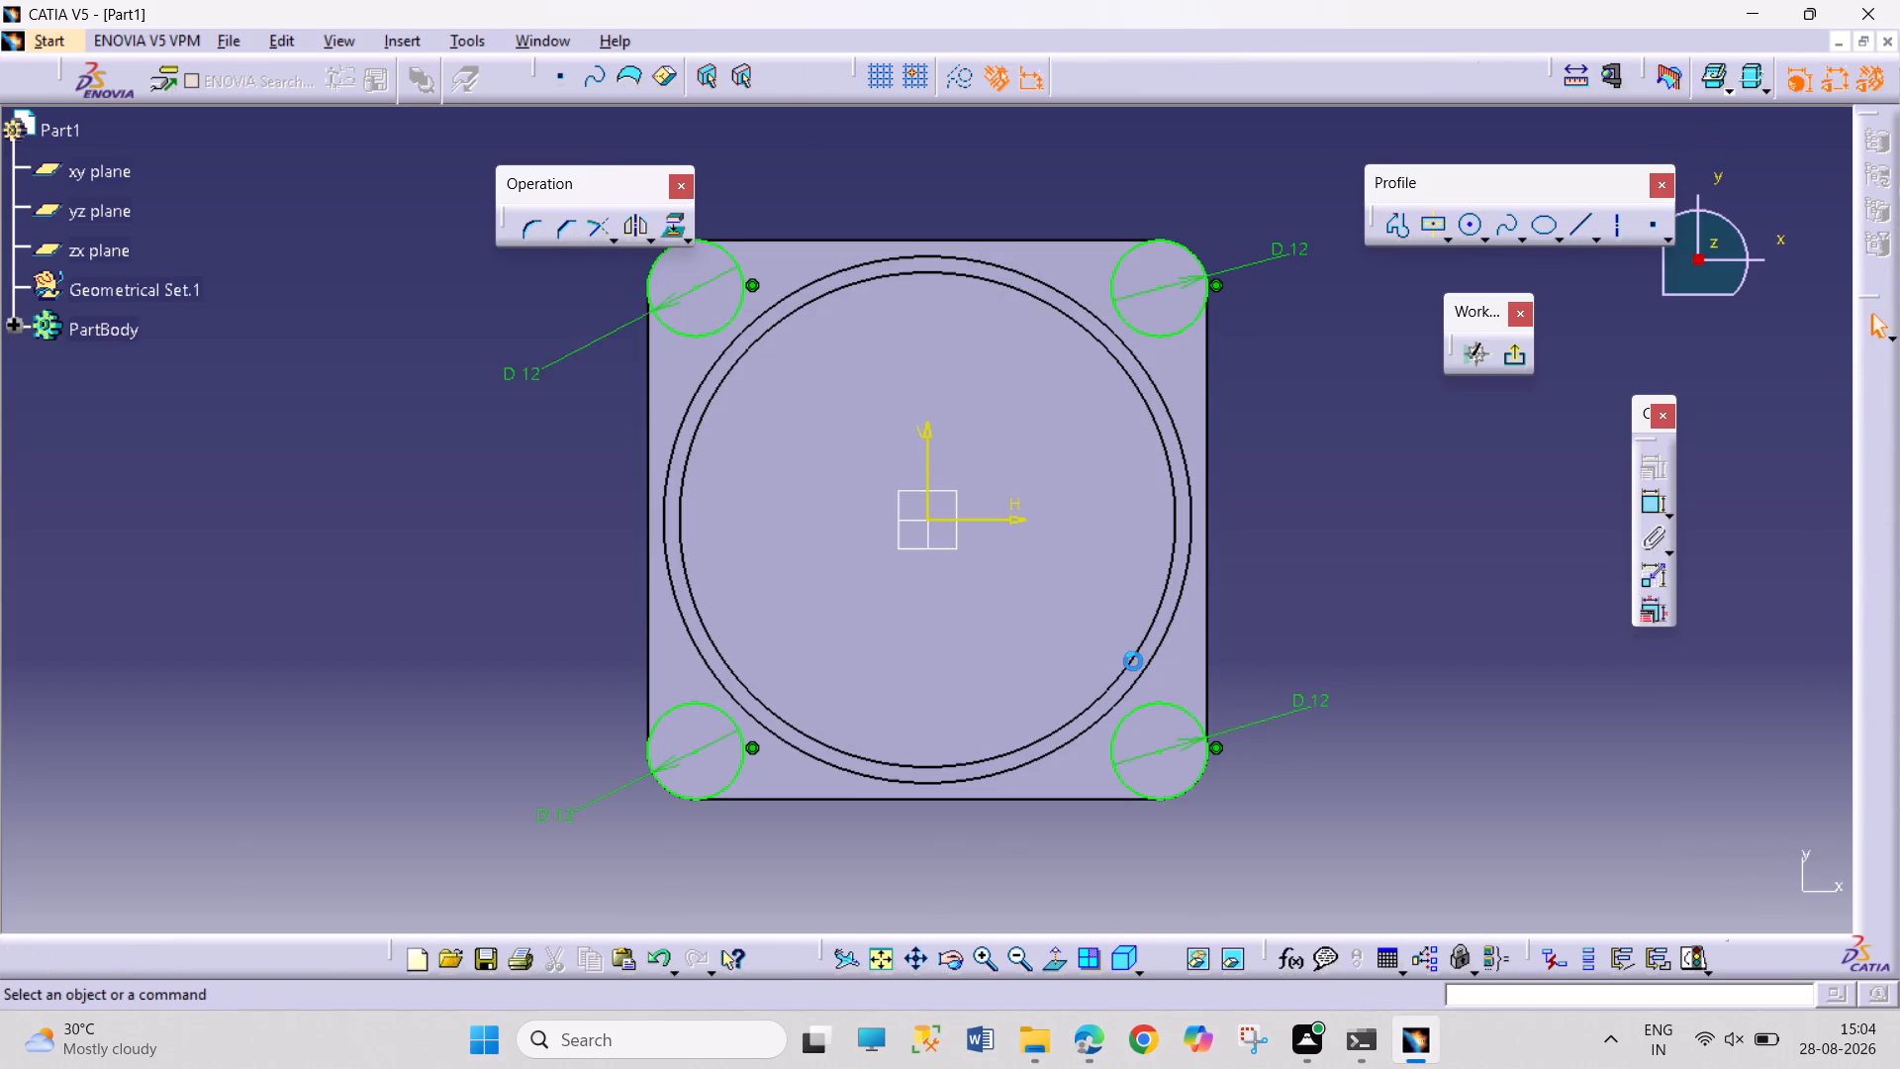
pyautogui.click(1468, 220)
pyautogui.click(930, 520)
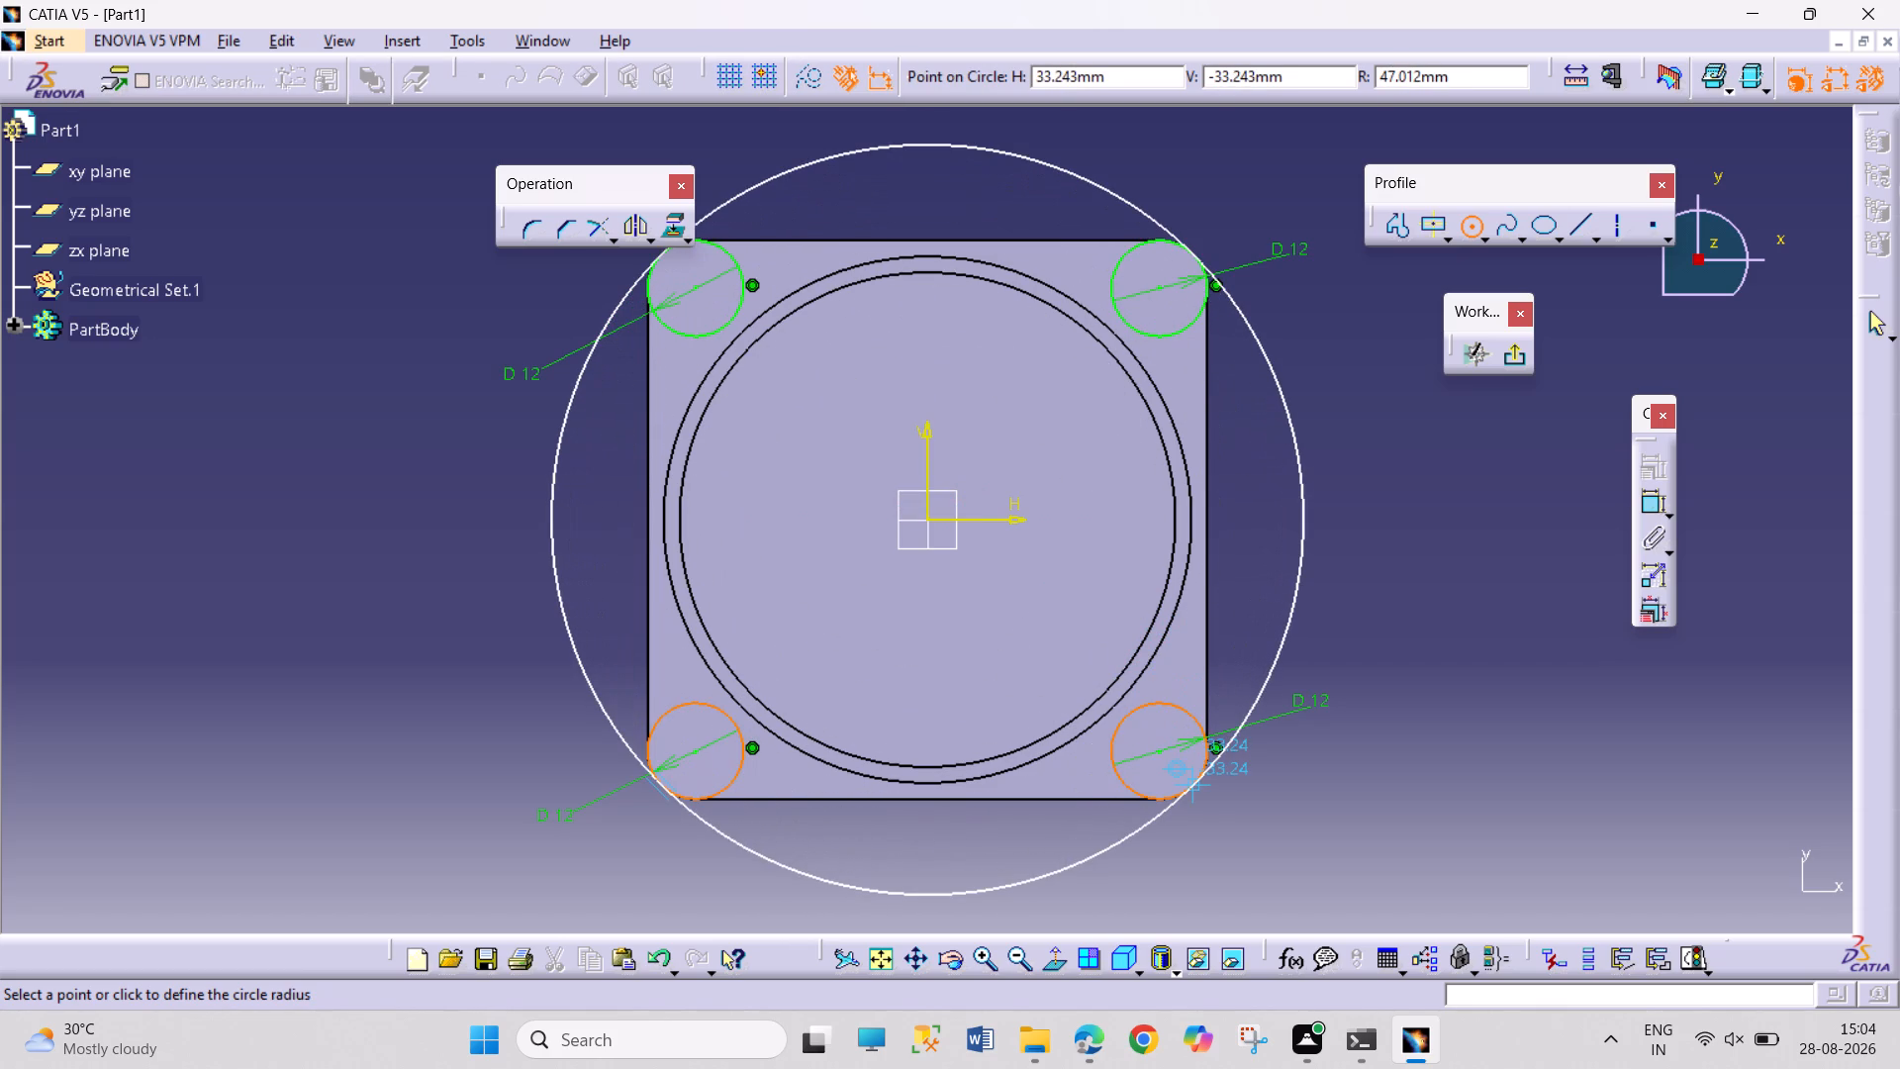
pyautogui.click(1260, 742)
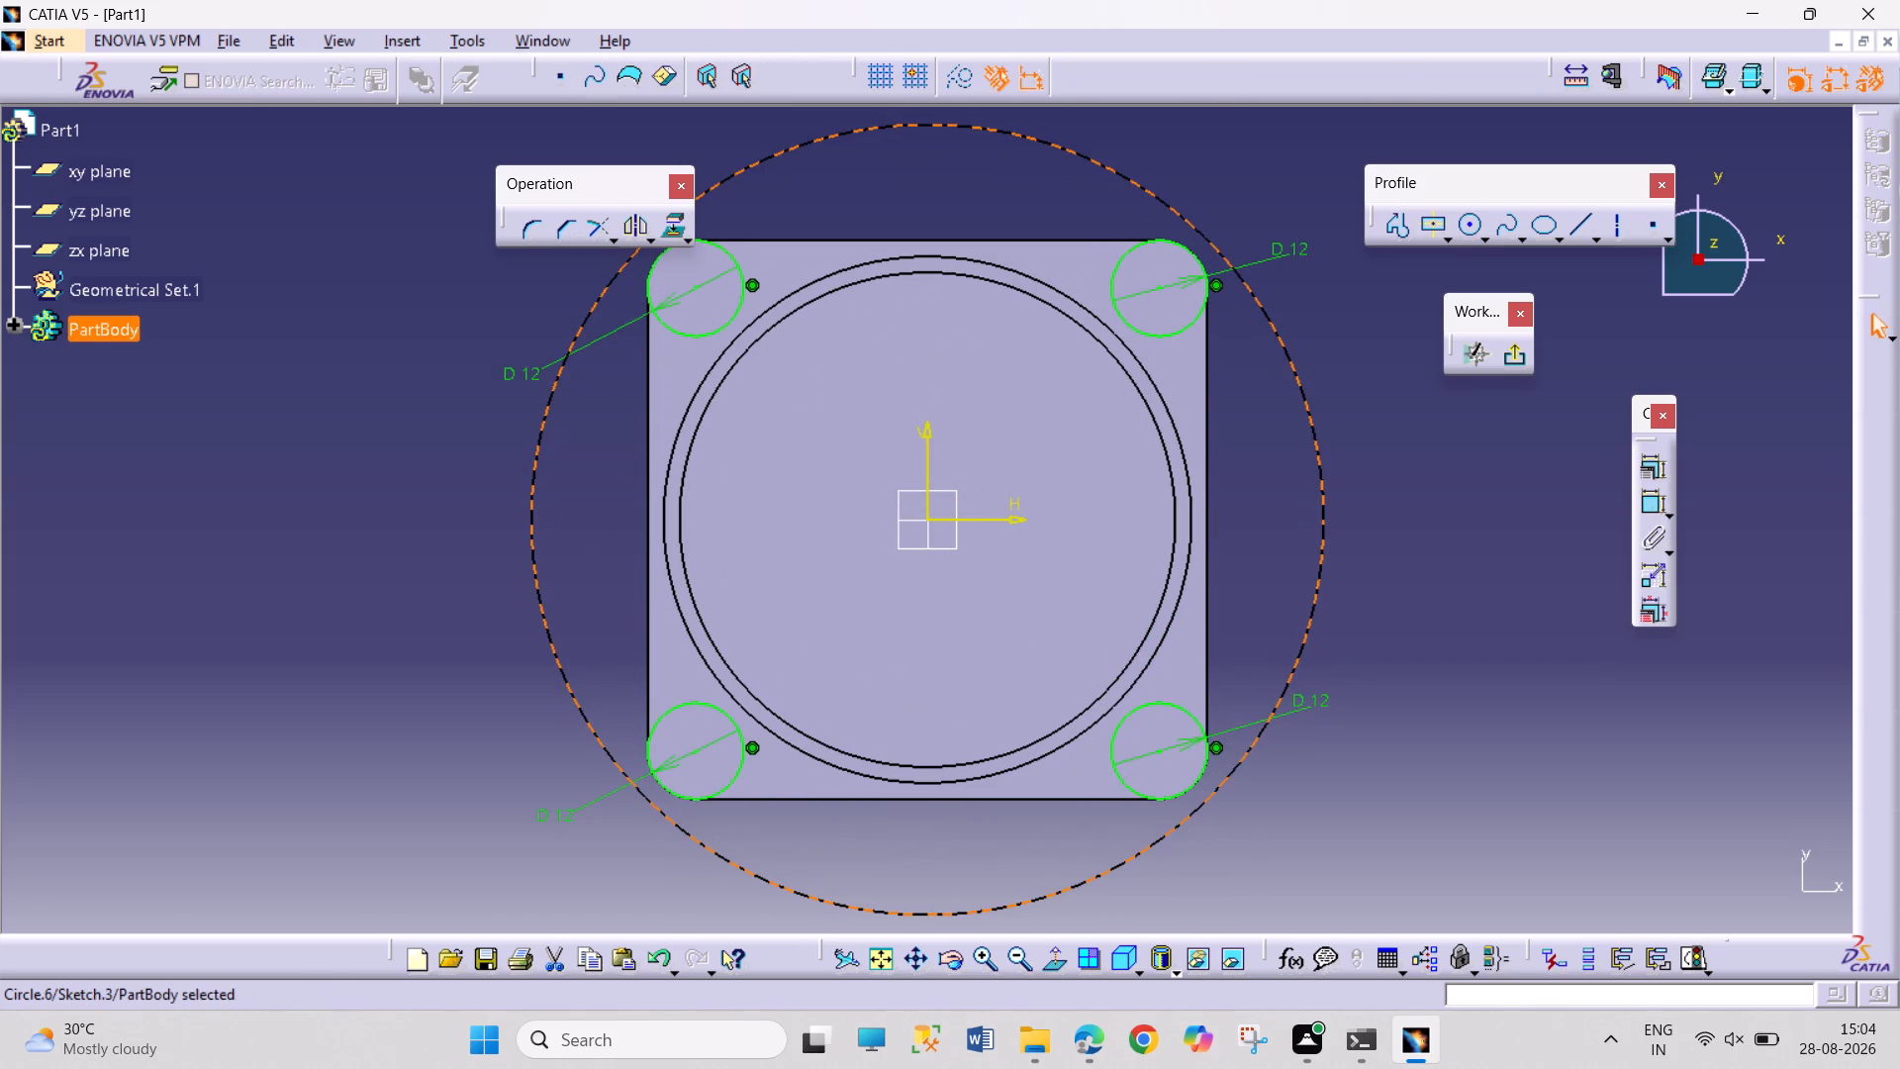
pyautogui.click(1641, 513)
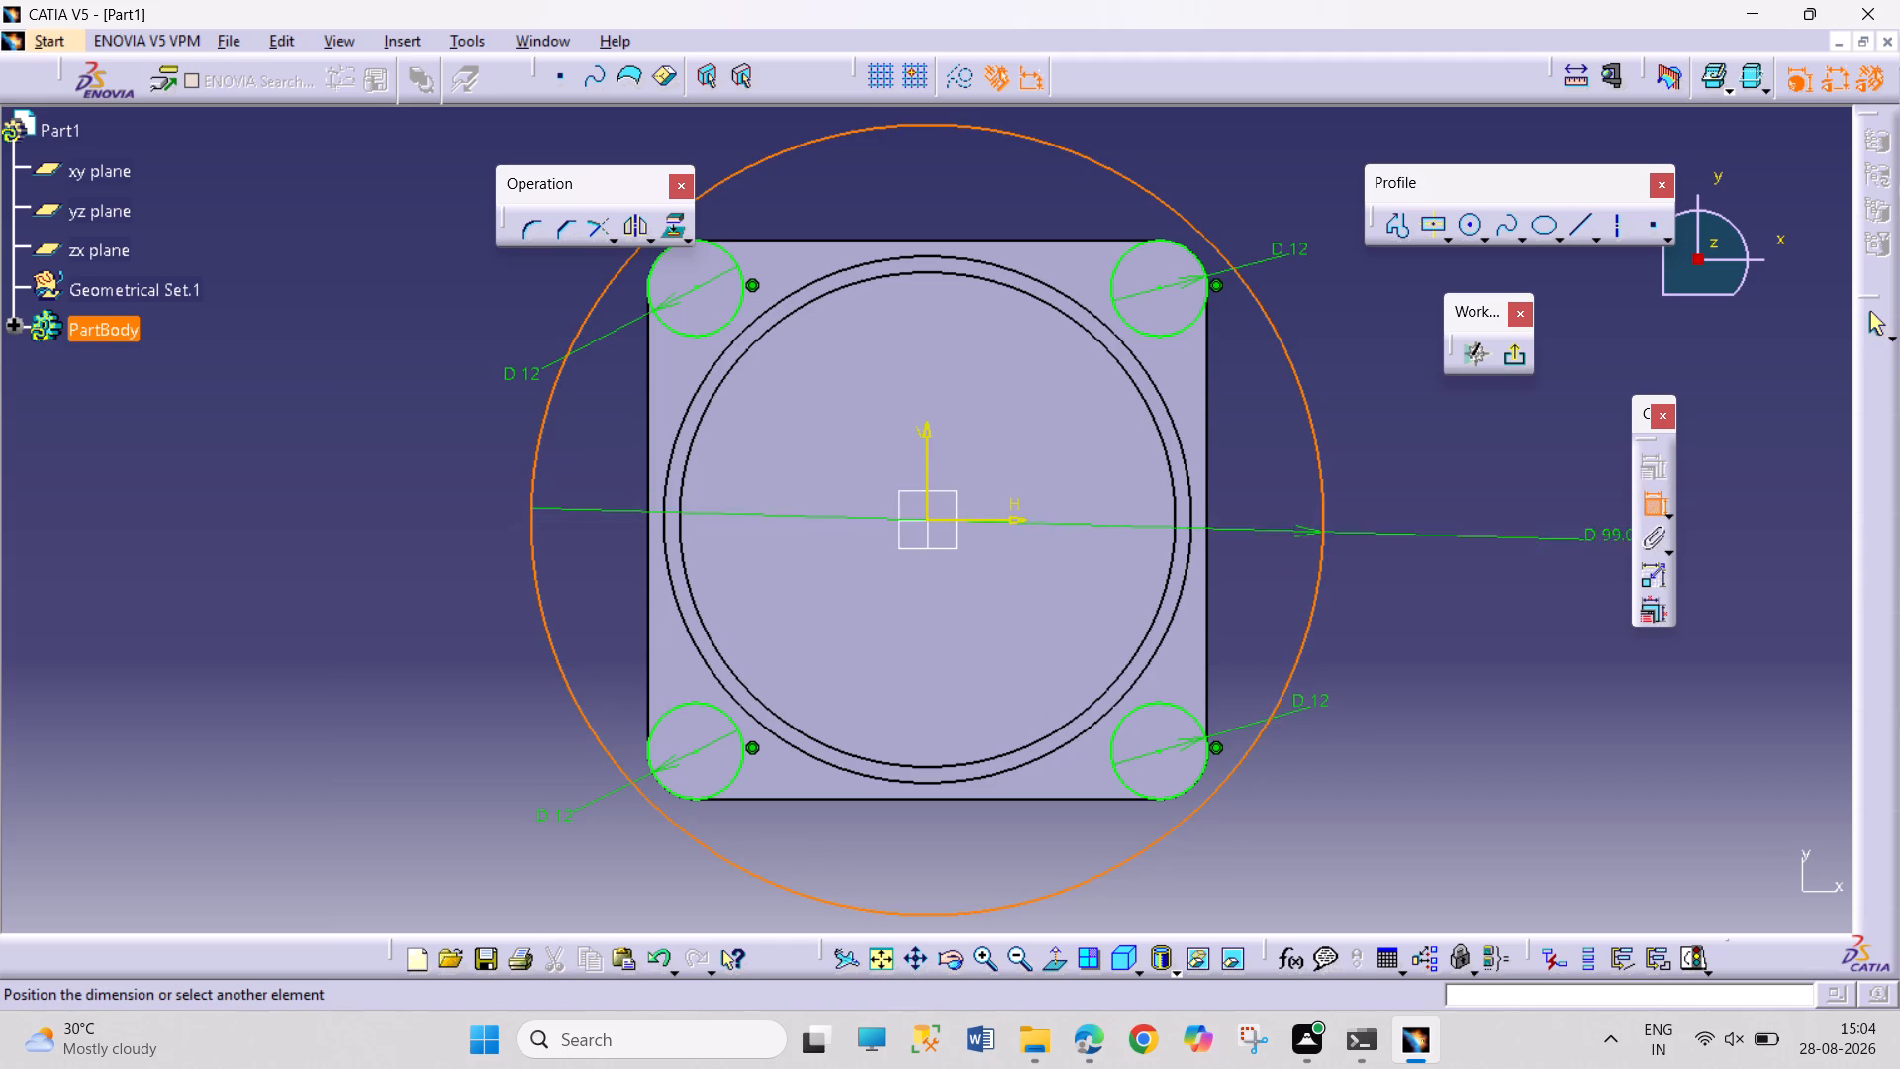
pyautogui.click(1563, 614)
pyautogui.doubleClick(1563, 604)
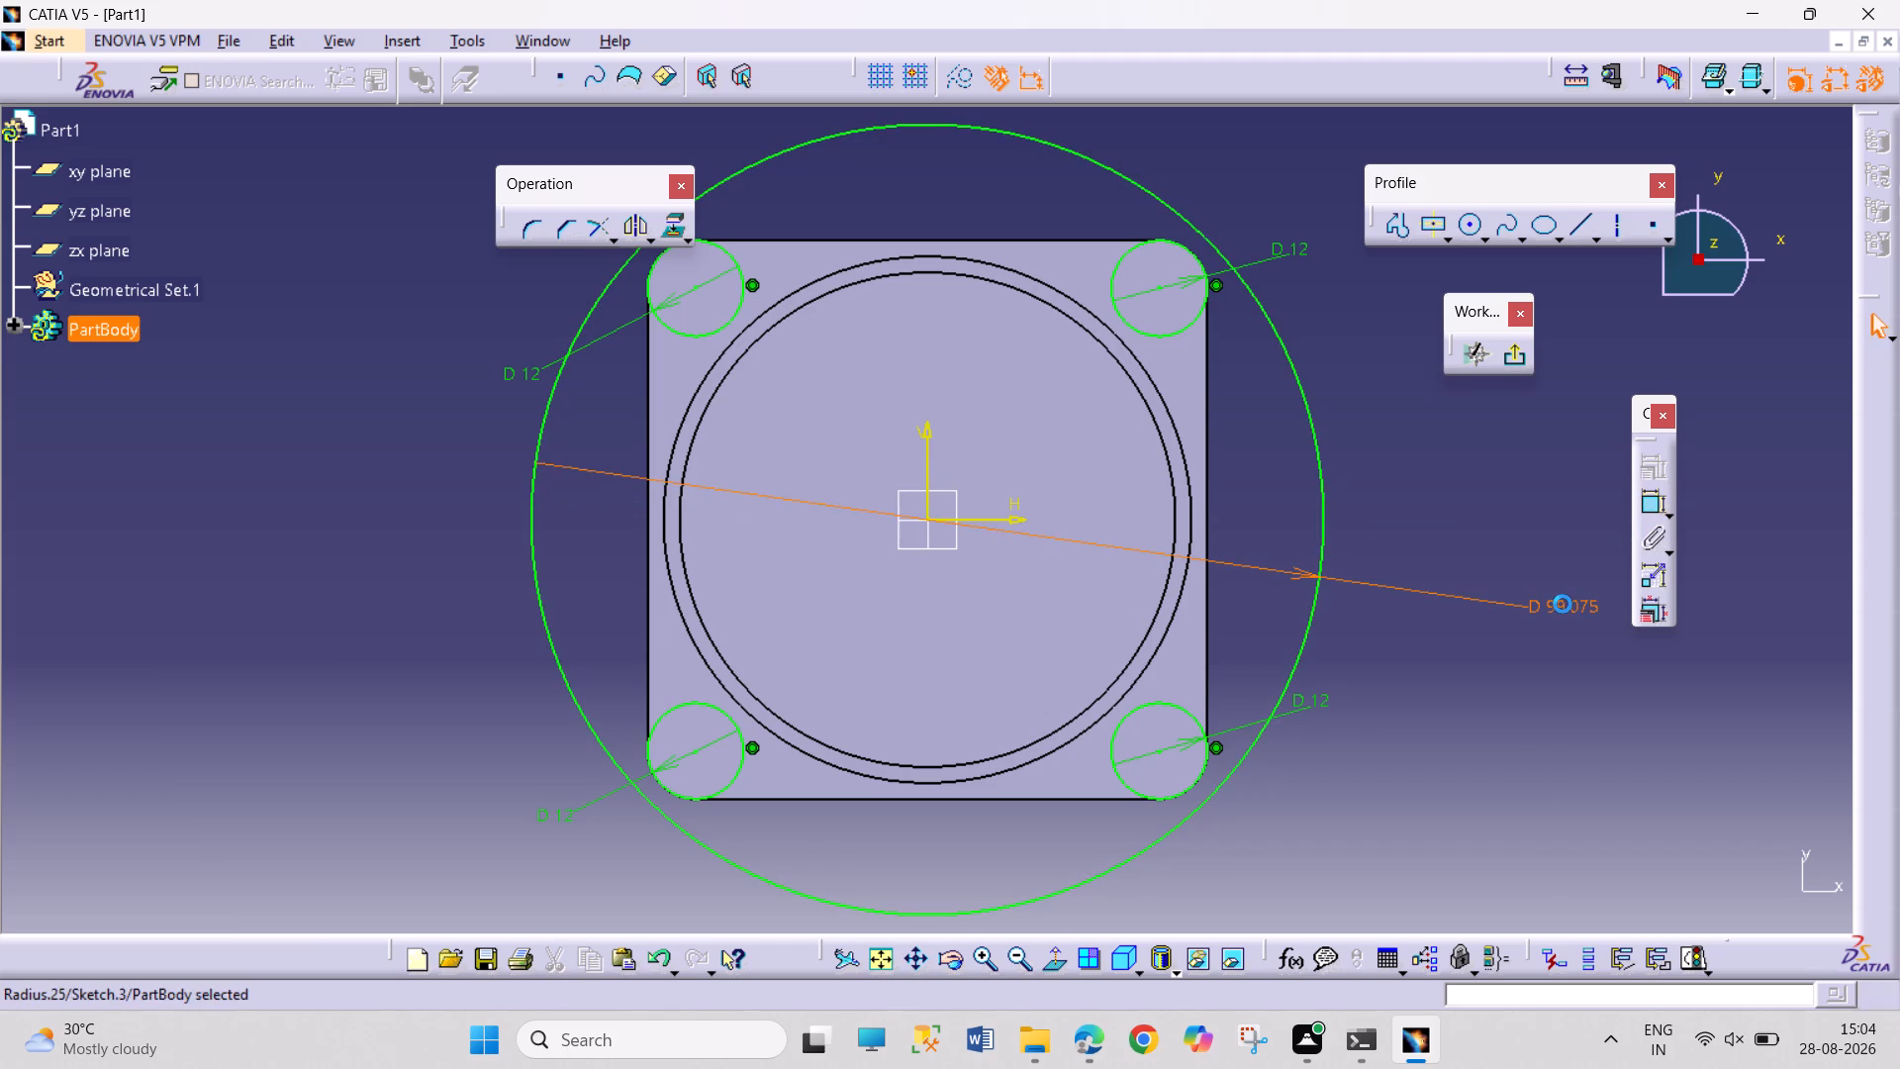
pyautogui.press('8')
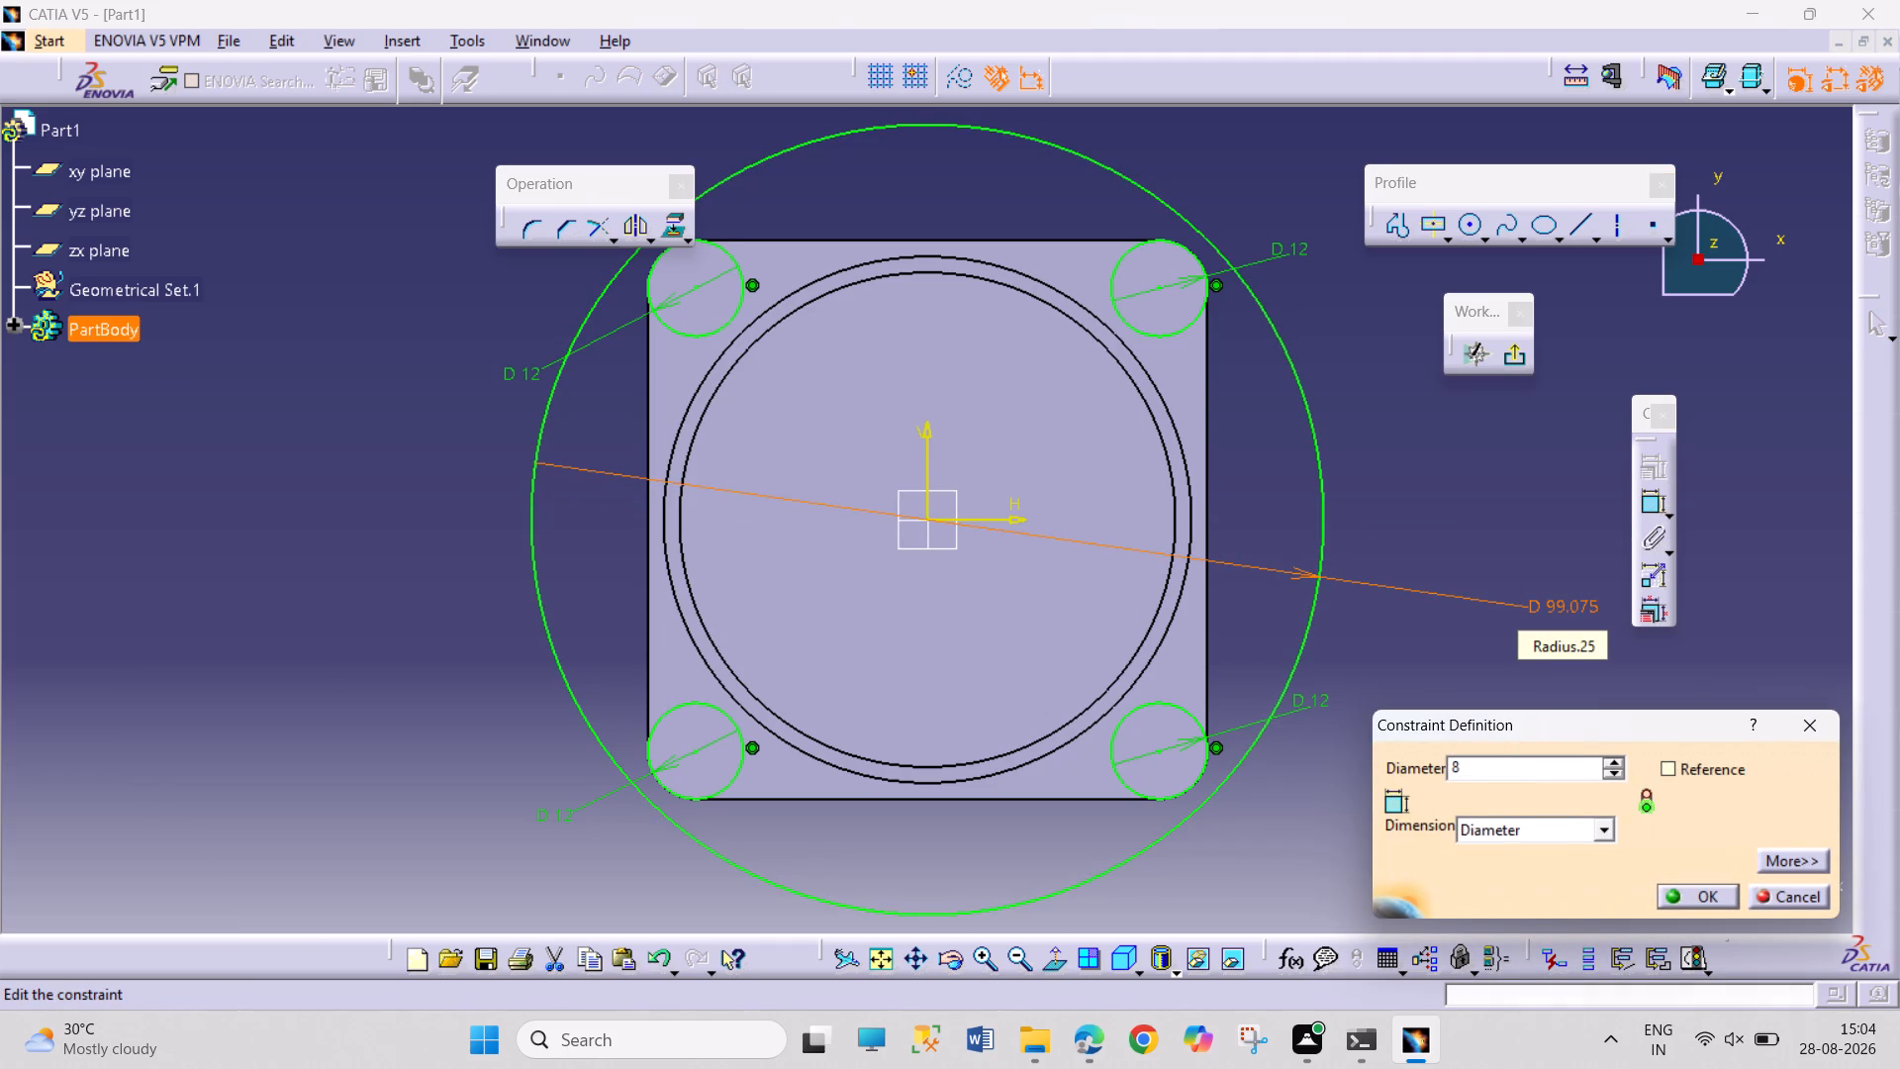
pyautogui.press('6')
pyautogui.press('Return')
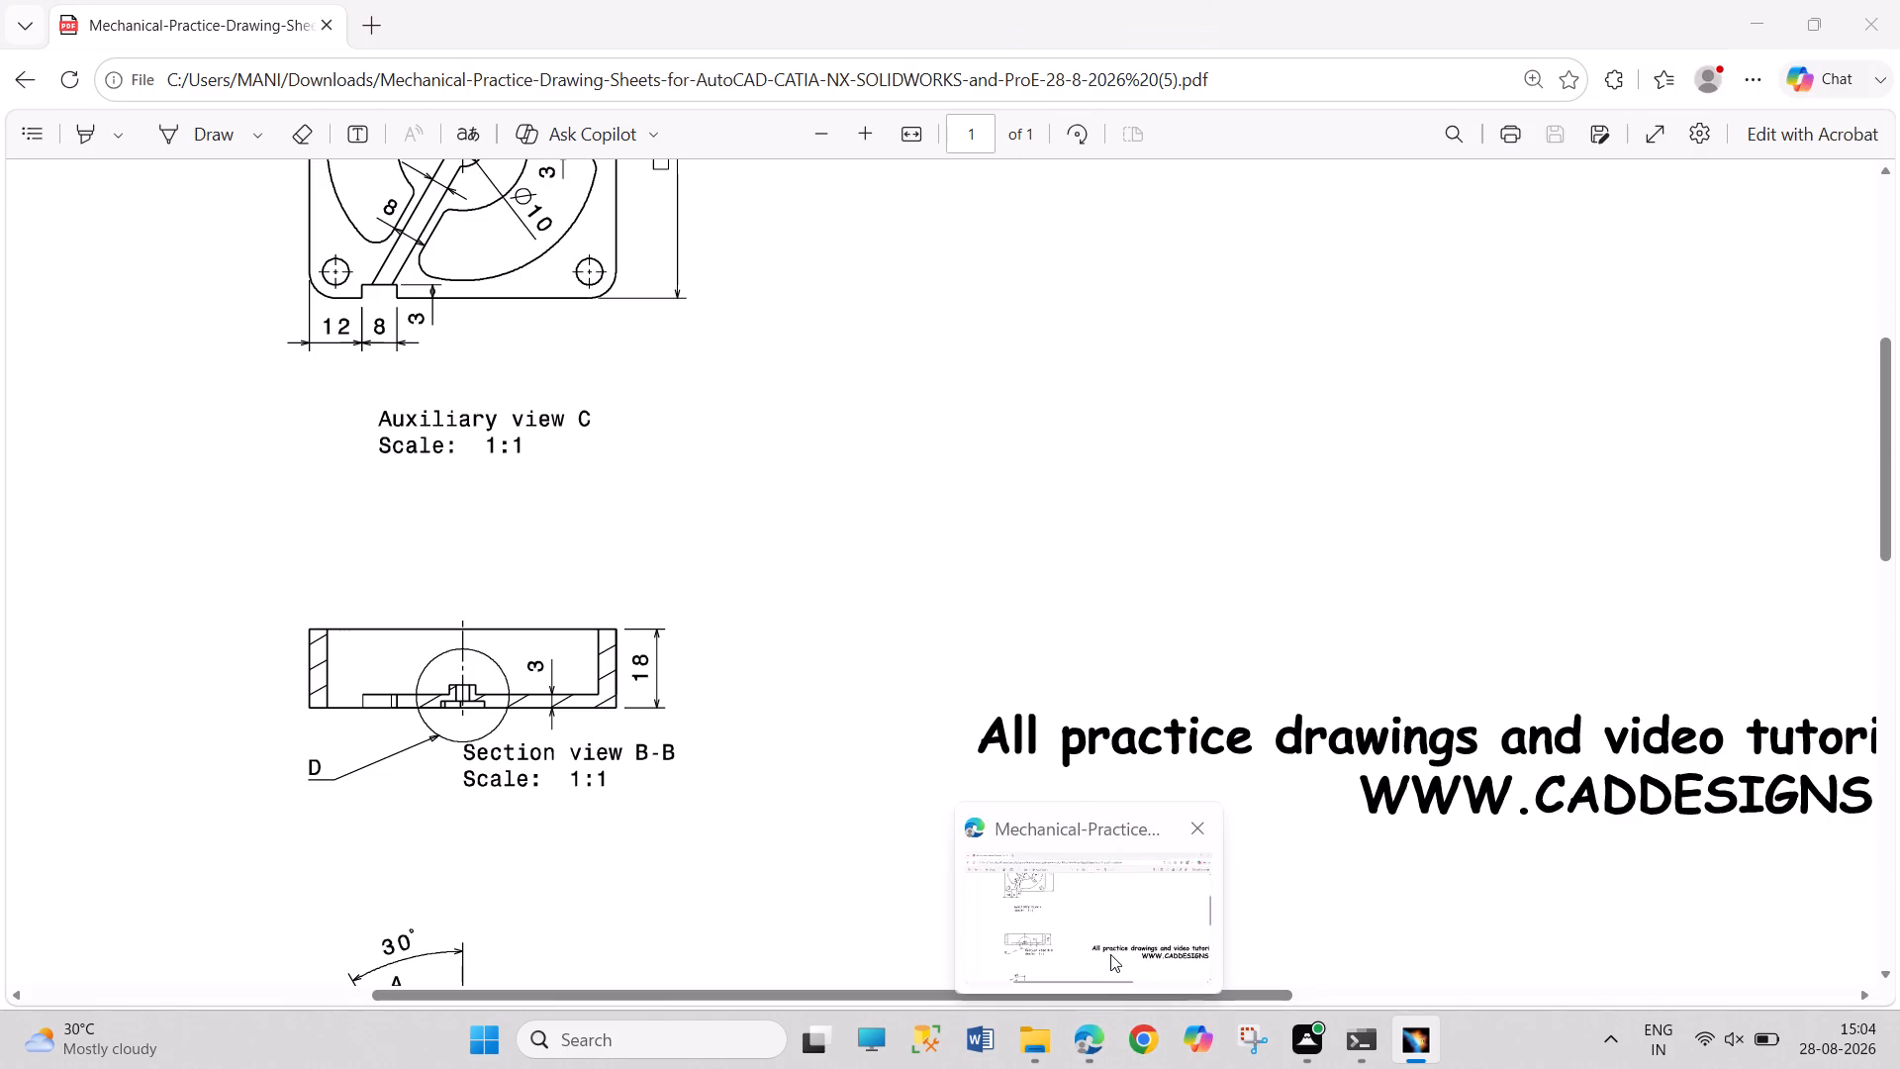
# Check the front view in the PDF drawing and set the large origin-centred circle's diameter to 82 mm.
pyautogui.click(1110, 954)
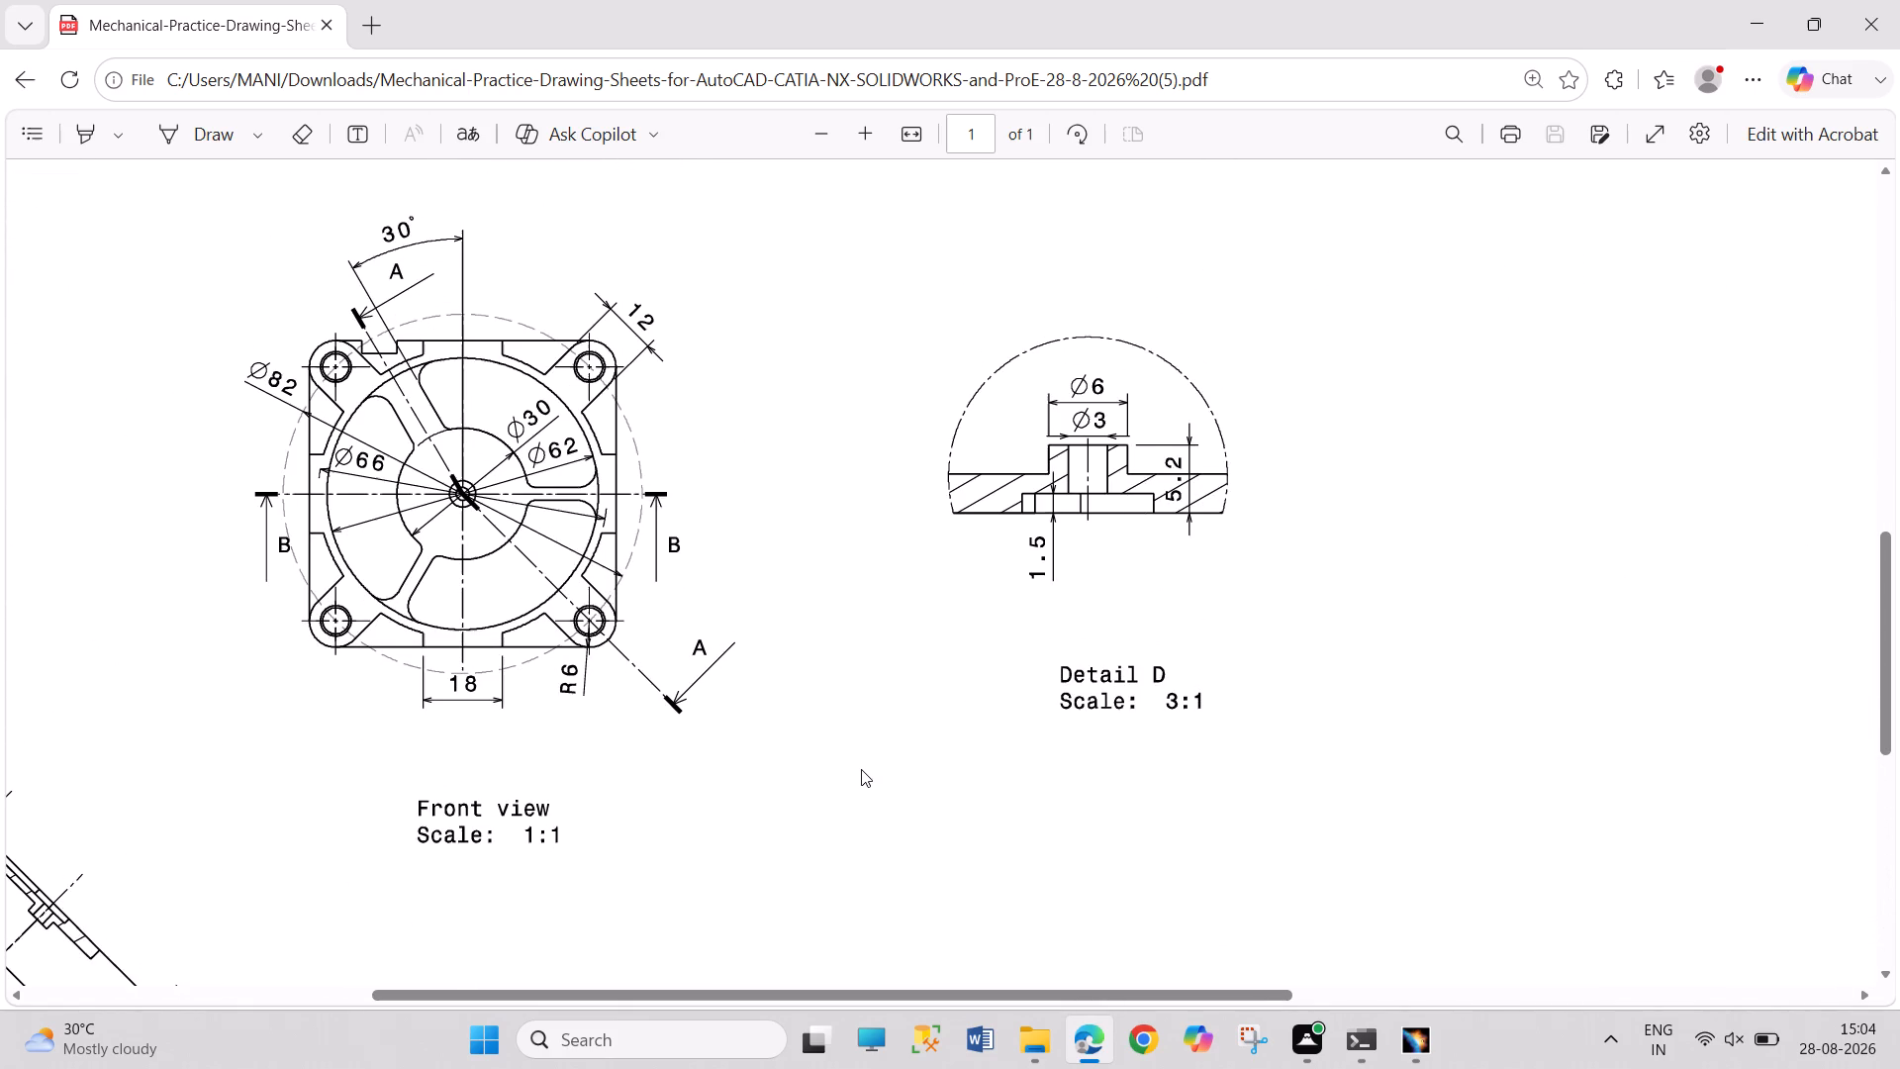
pyautogui.click(1429, 1055)
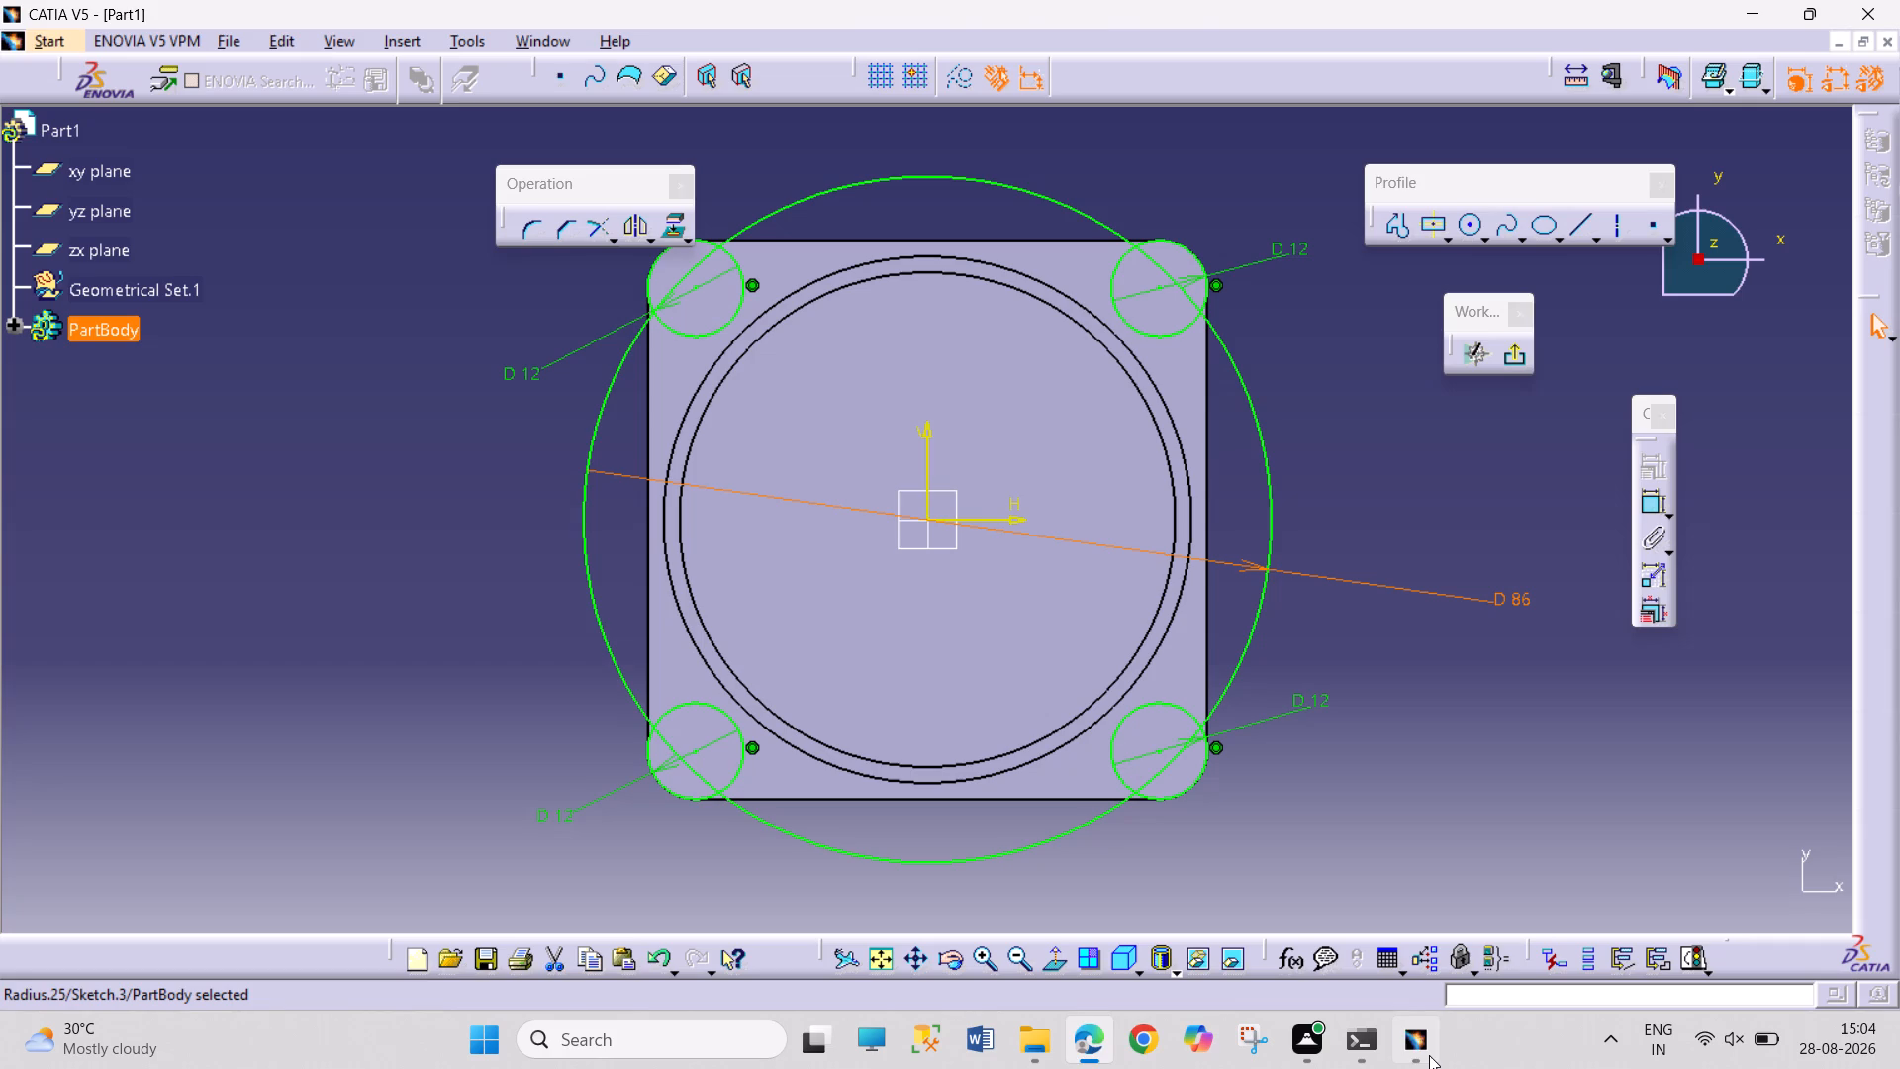
pyautogui.doubleClick(1508, 605)
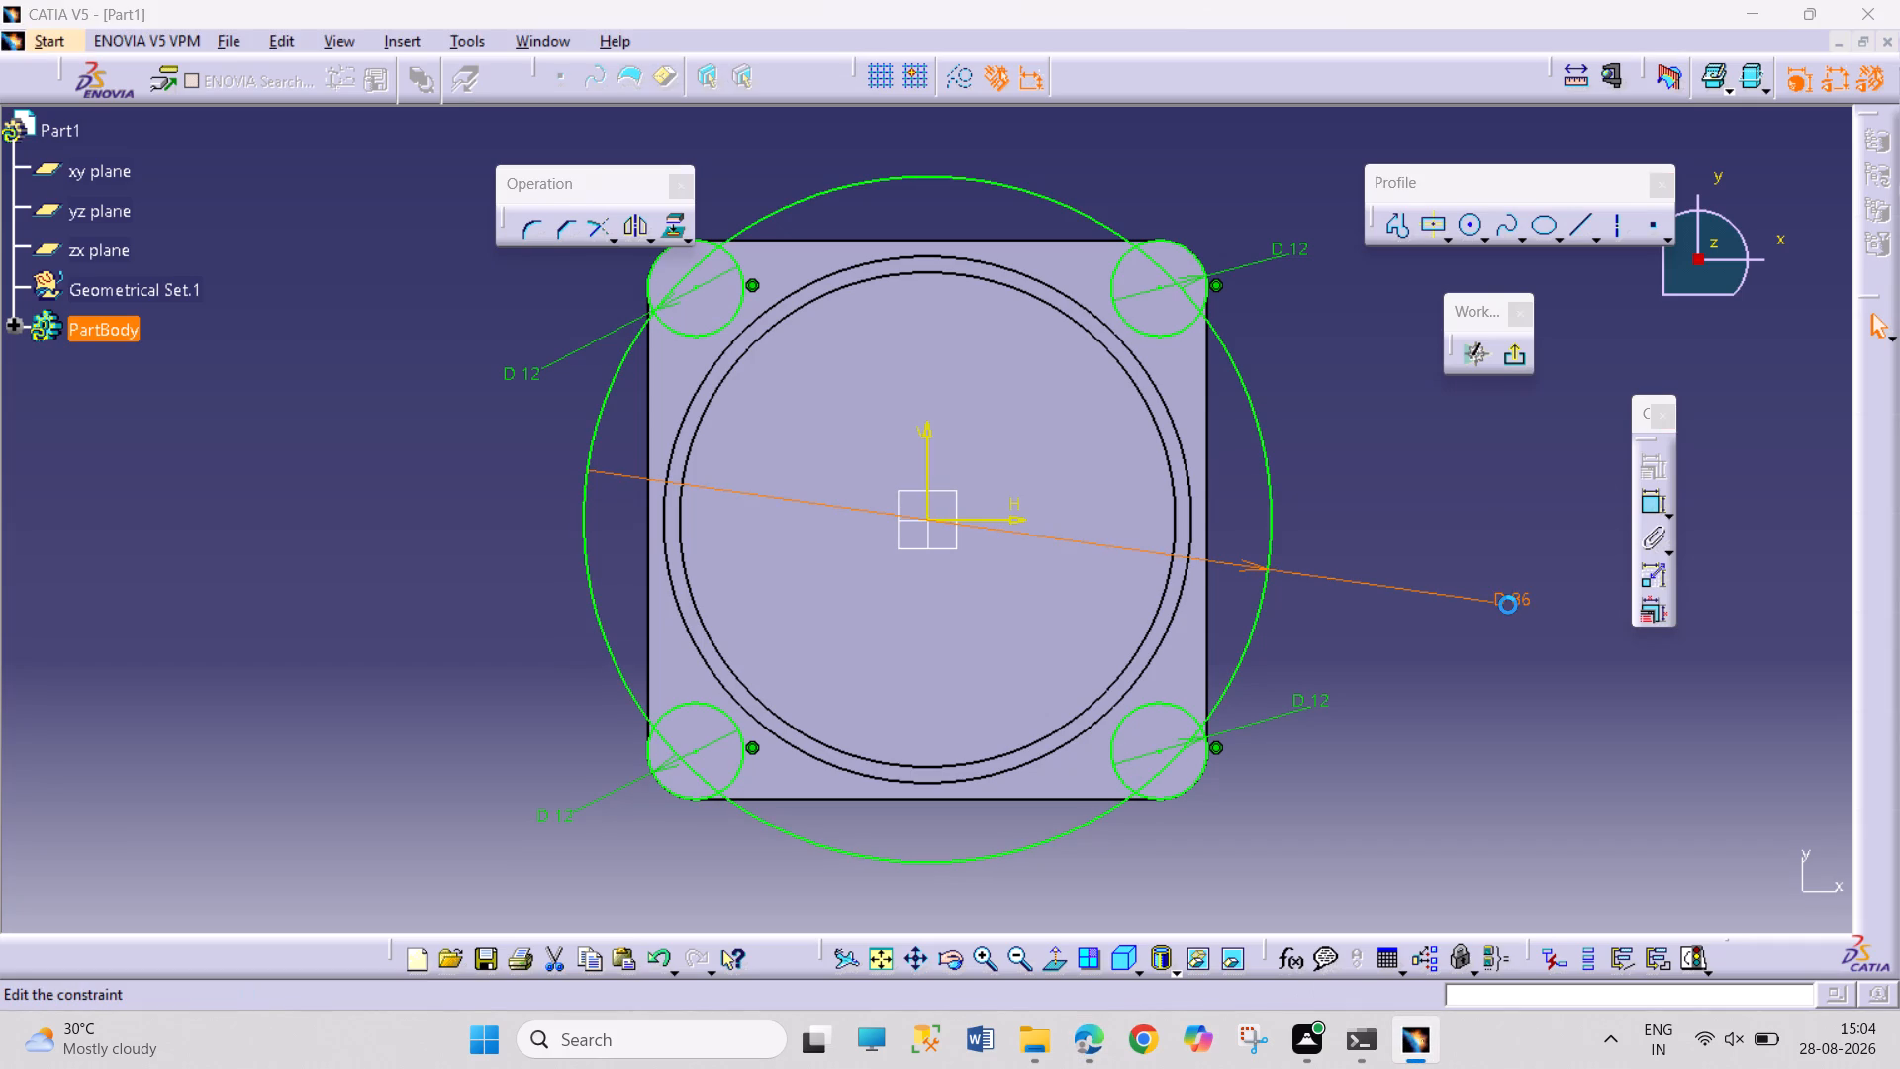
pyautogui.write('82')
pyautogui.press('Return')
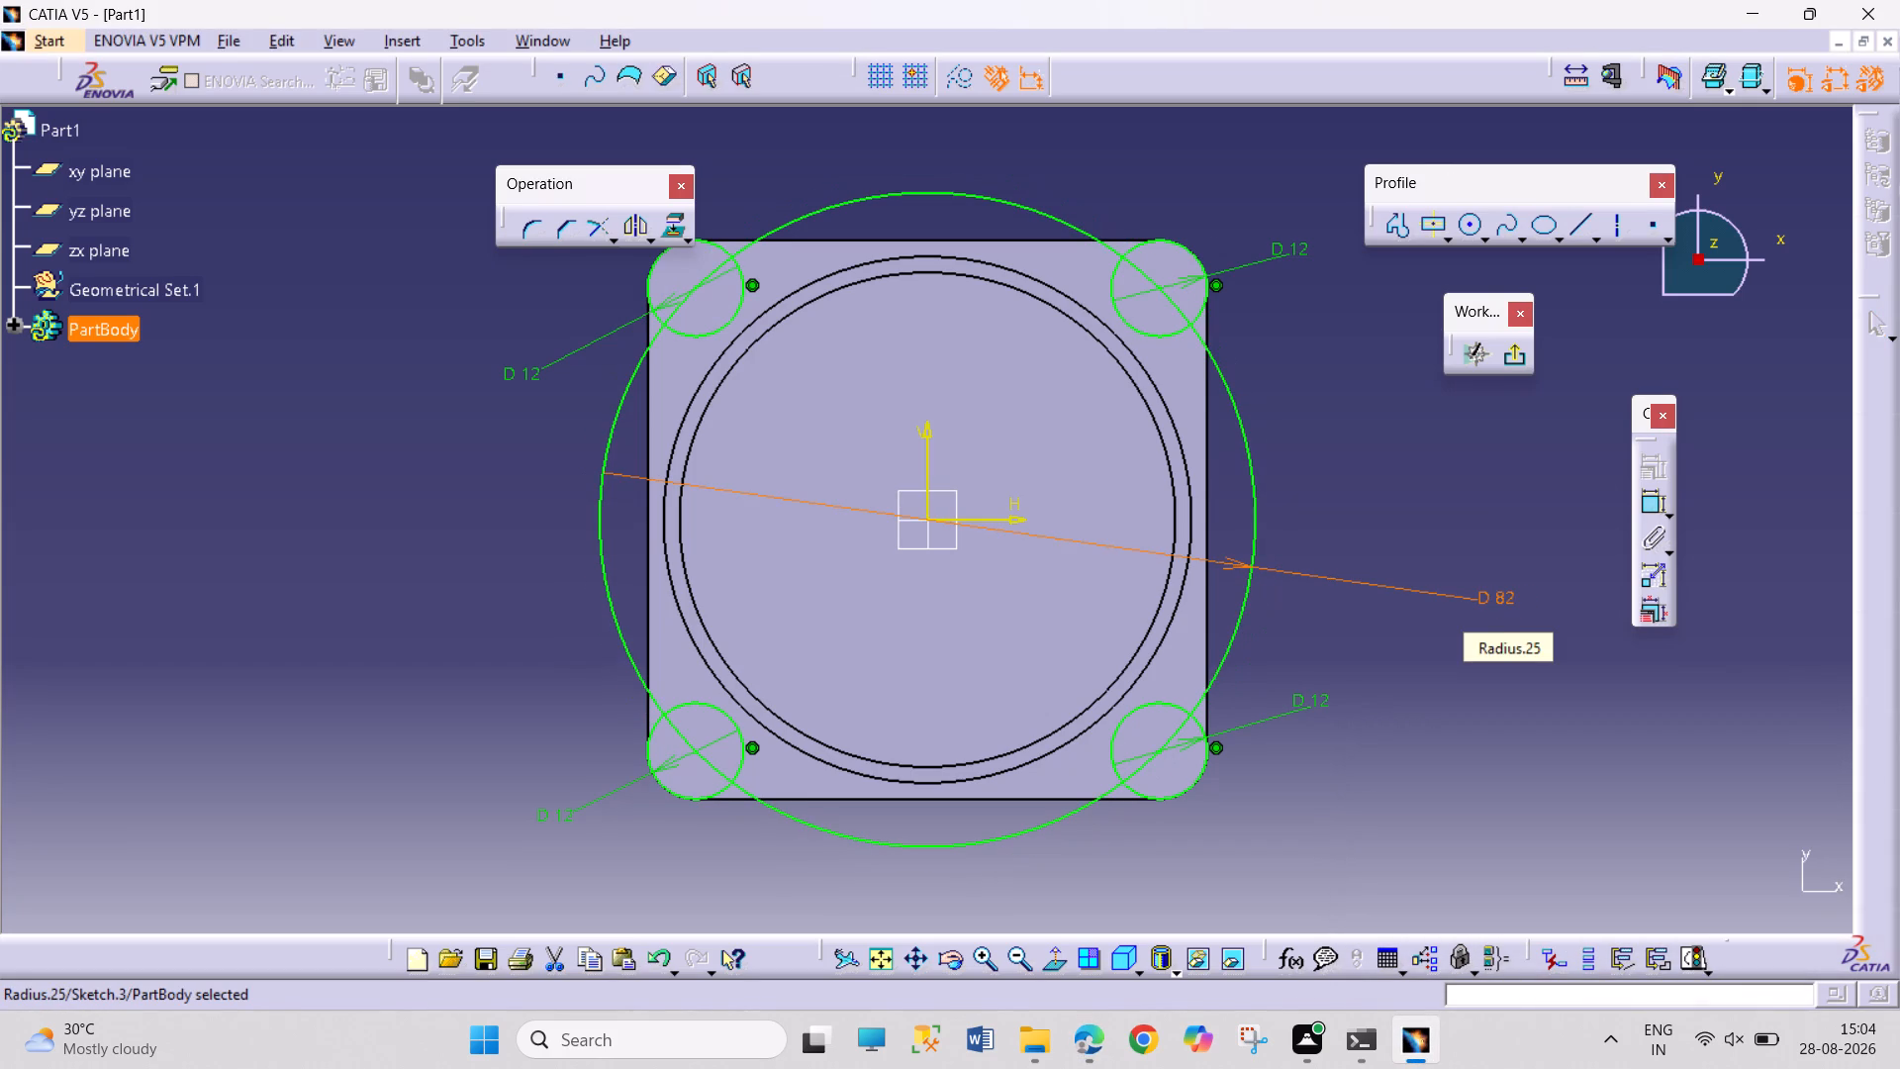
pyautogui.click(1578, 752)
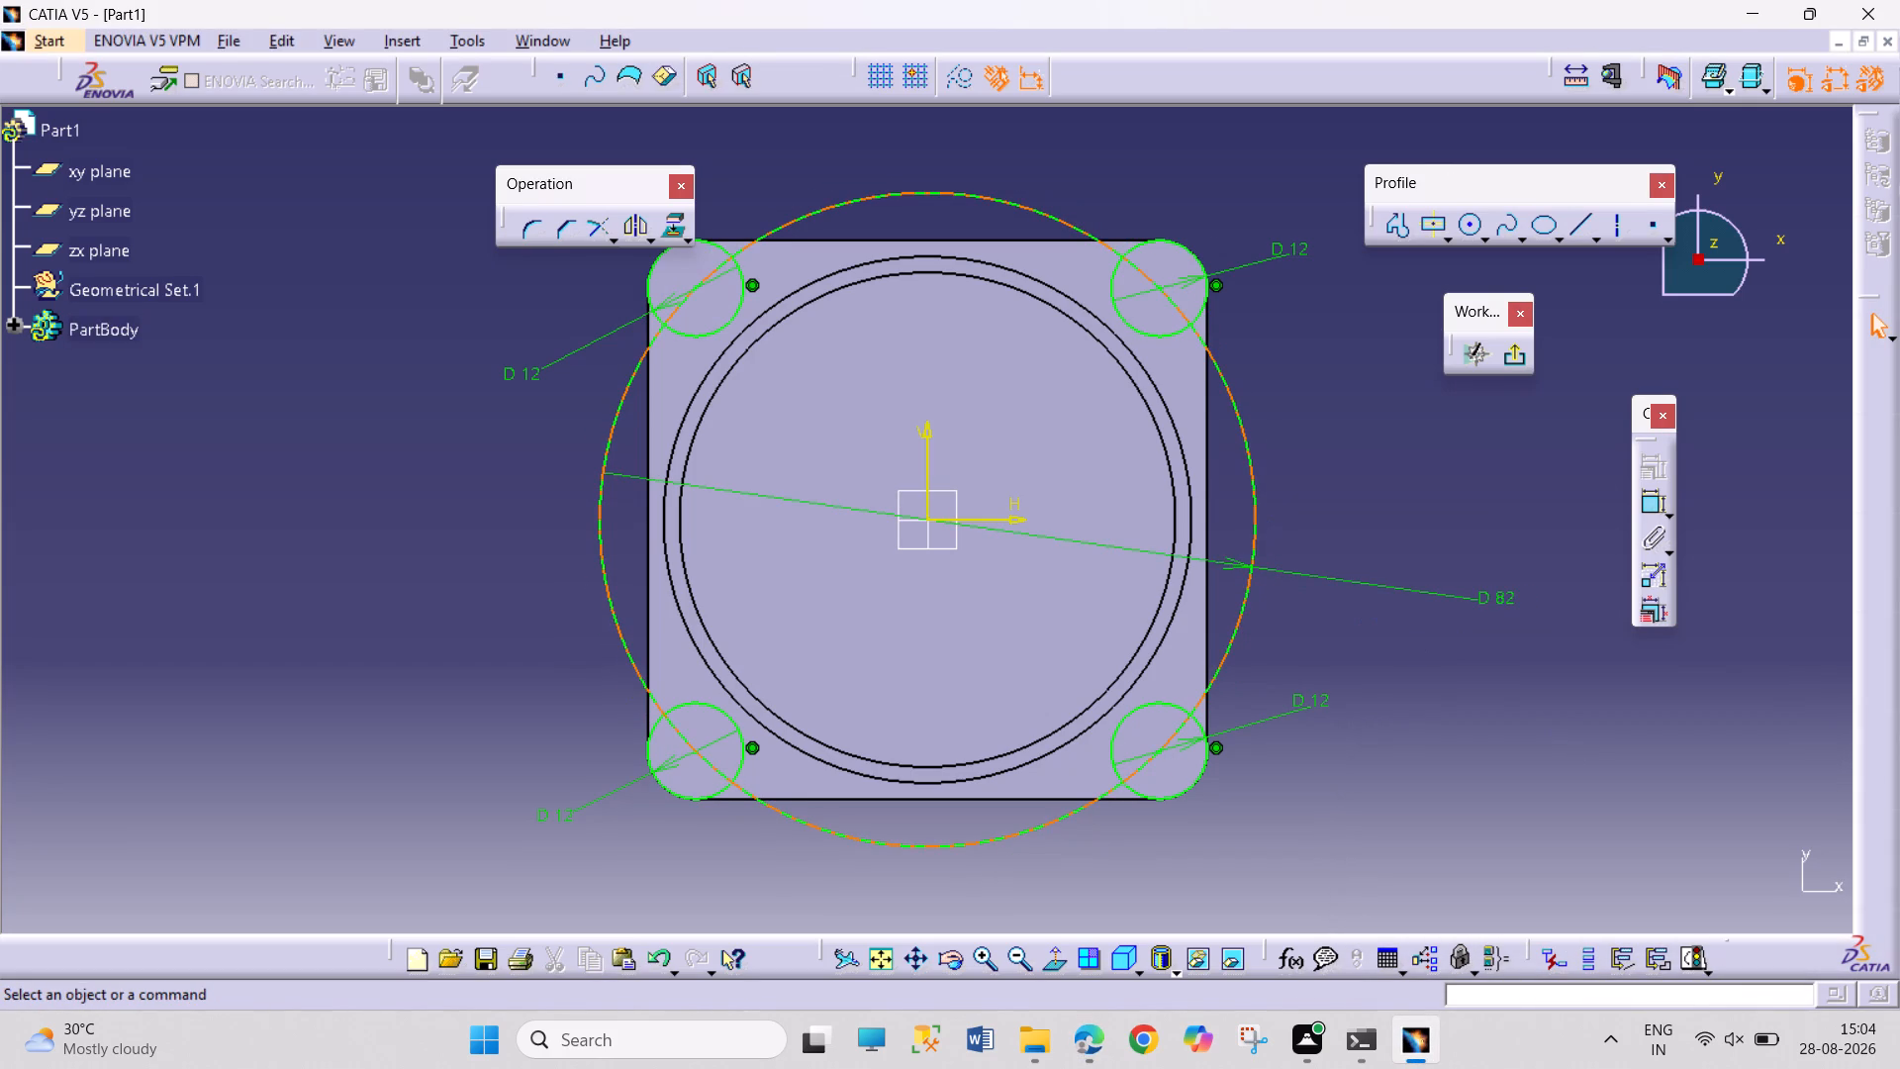
# Draw a smaller circle at the centre of the lower-left corner circle and dimension its diameter to 6 mm.
pyautogui.click(1464, 223)
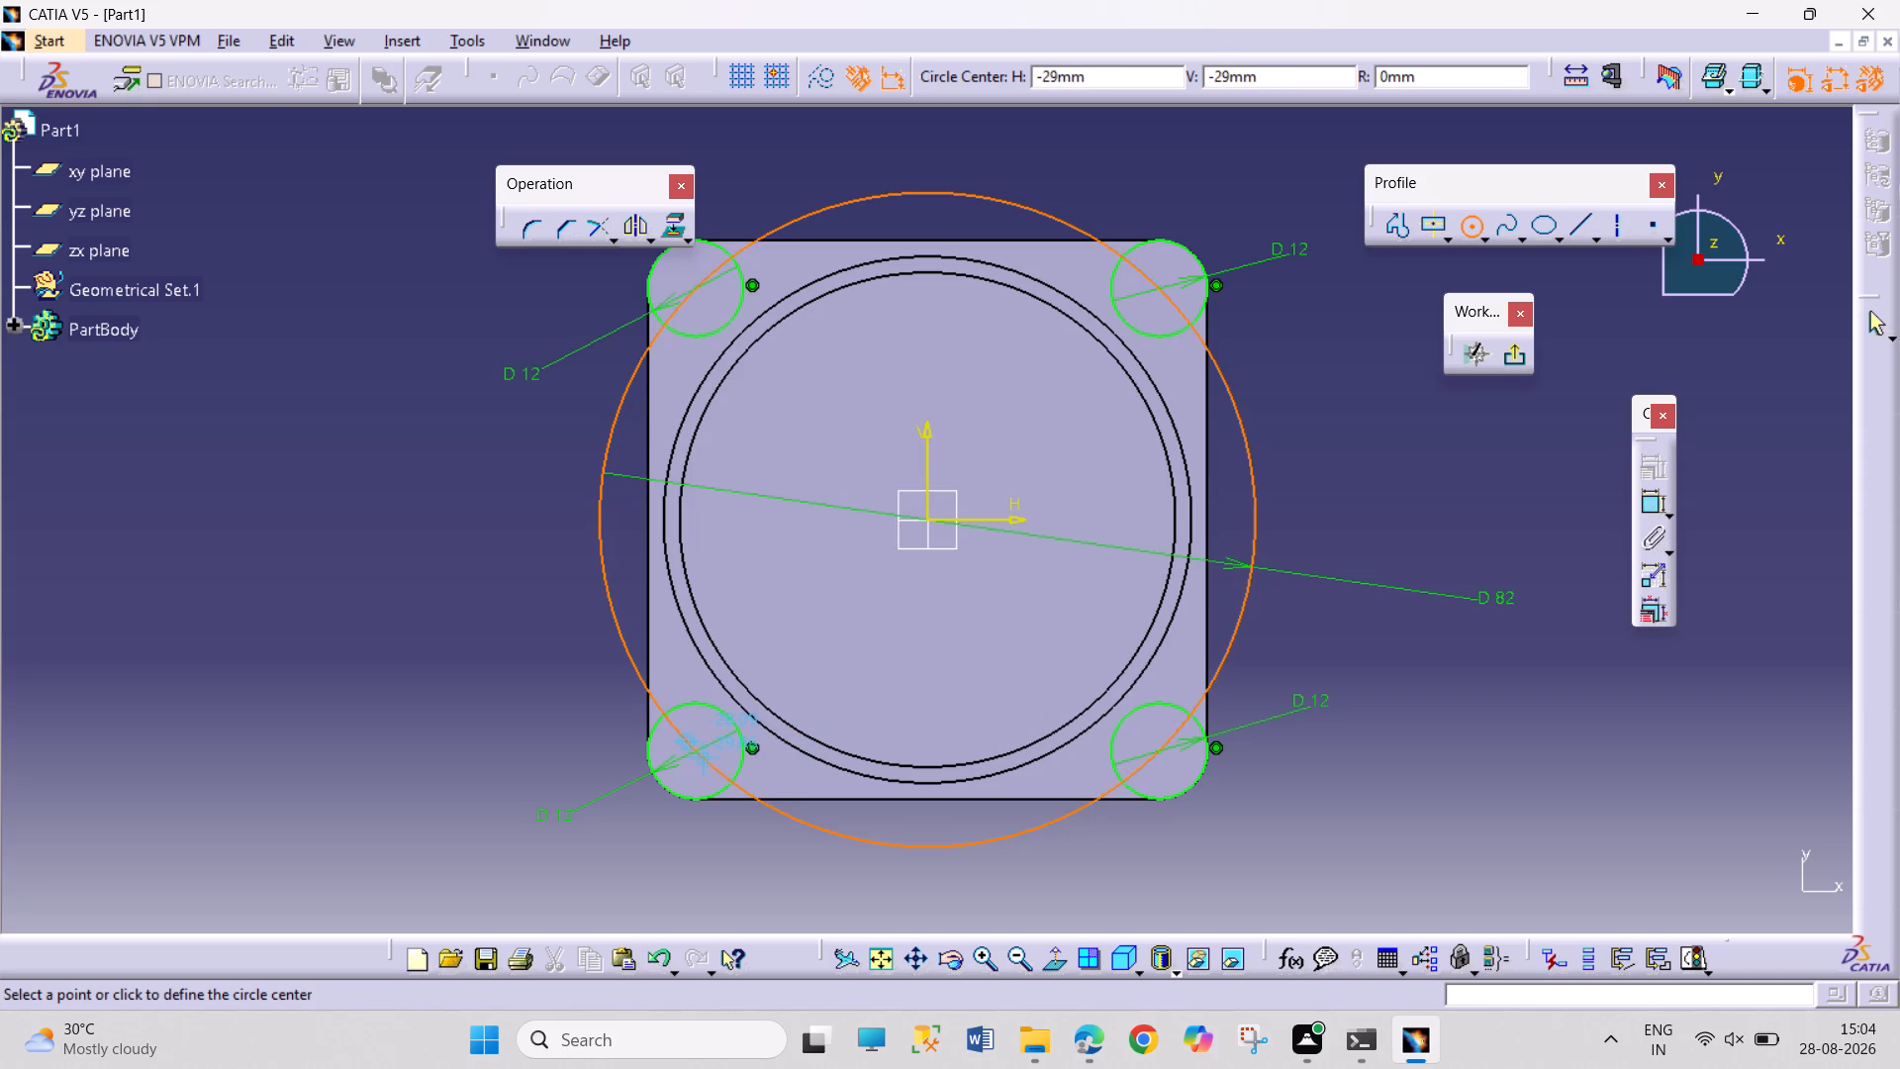
pyautogui.moveTo(696, 750); pyautogui.dragTo(726, 759)
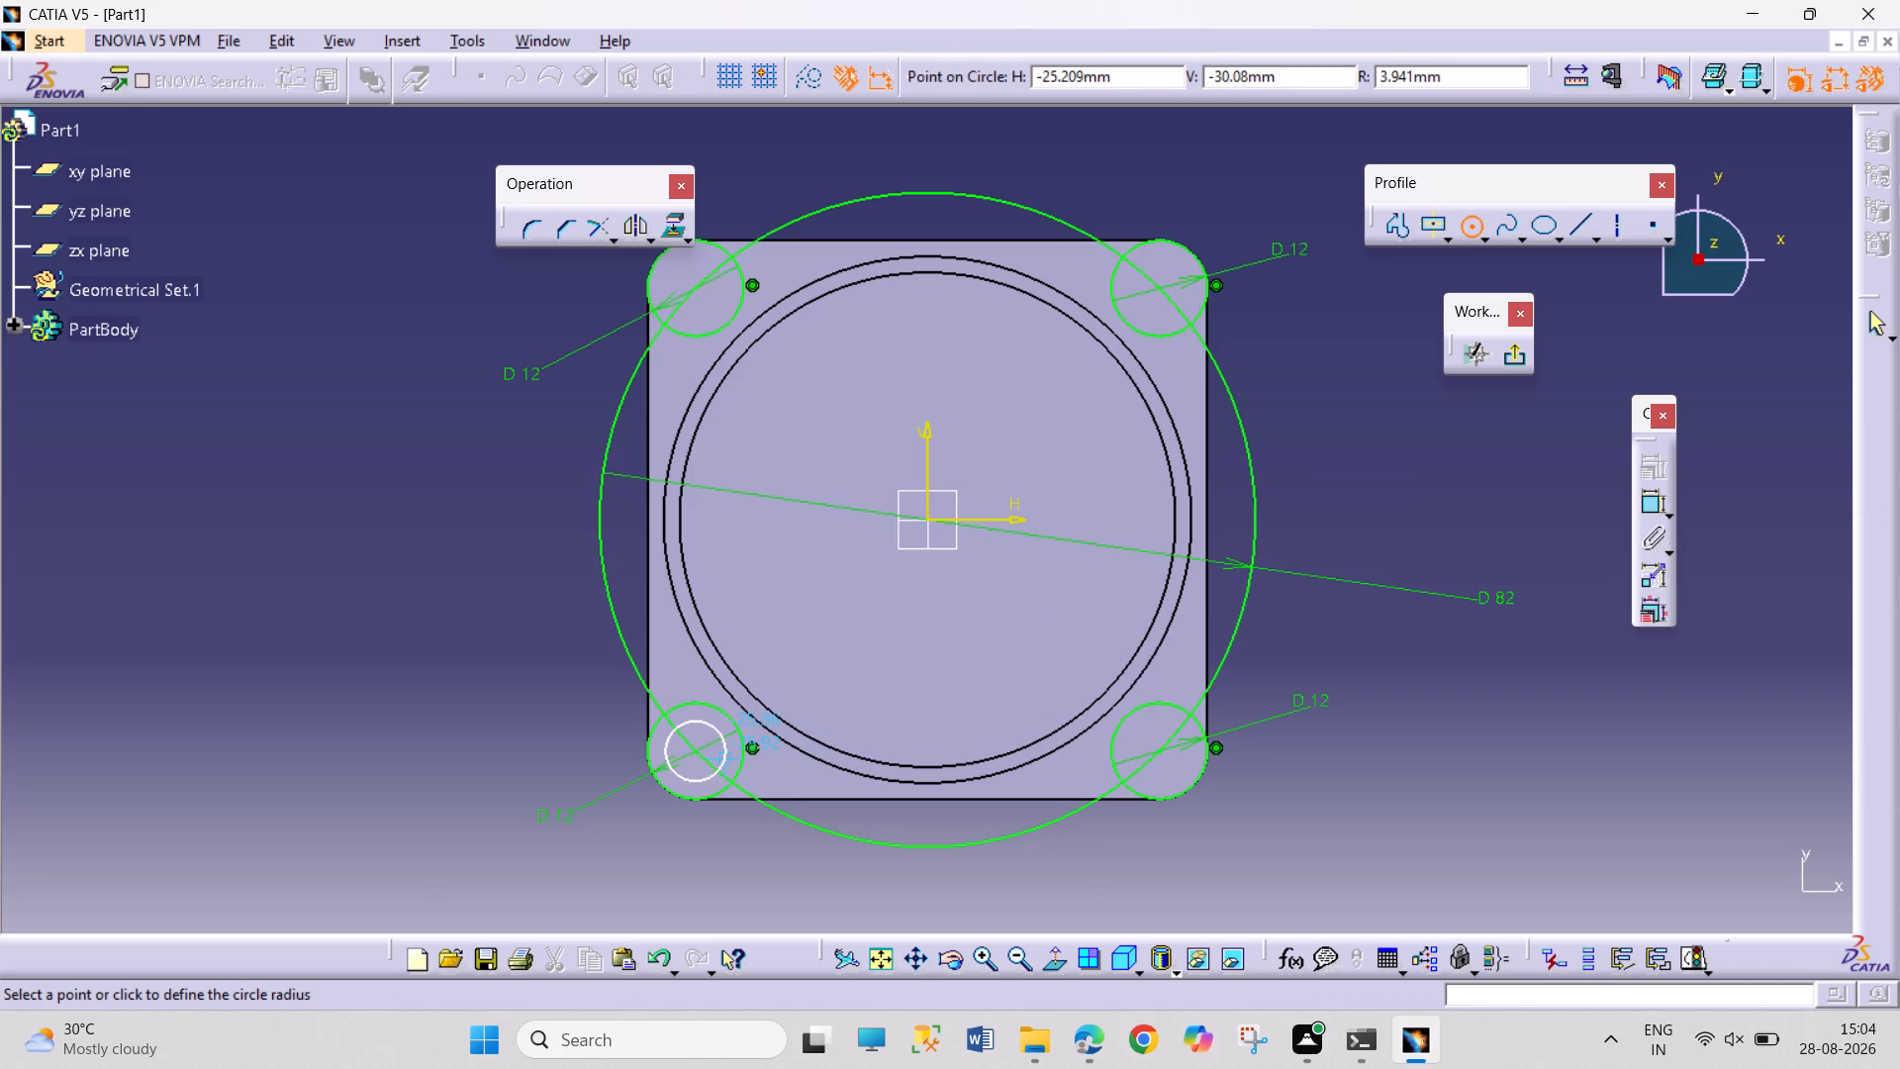
pyautogui.click(726, 759)
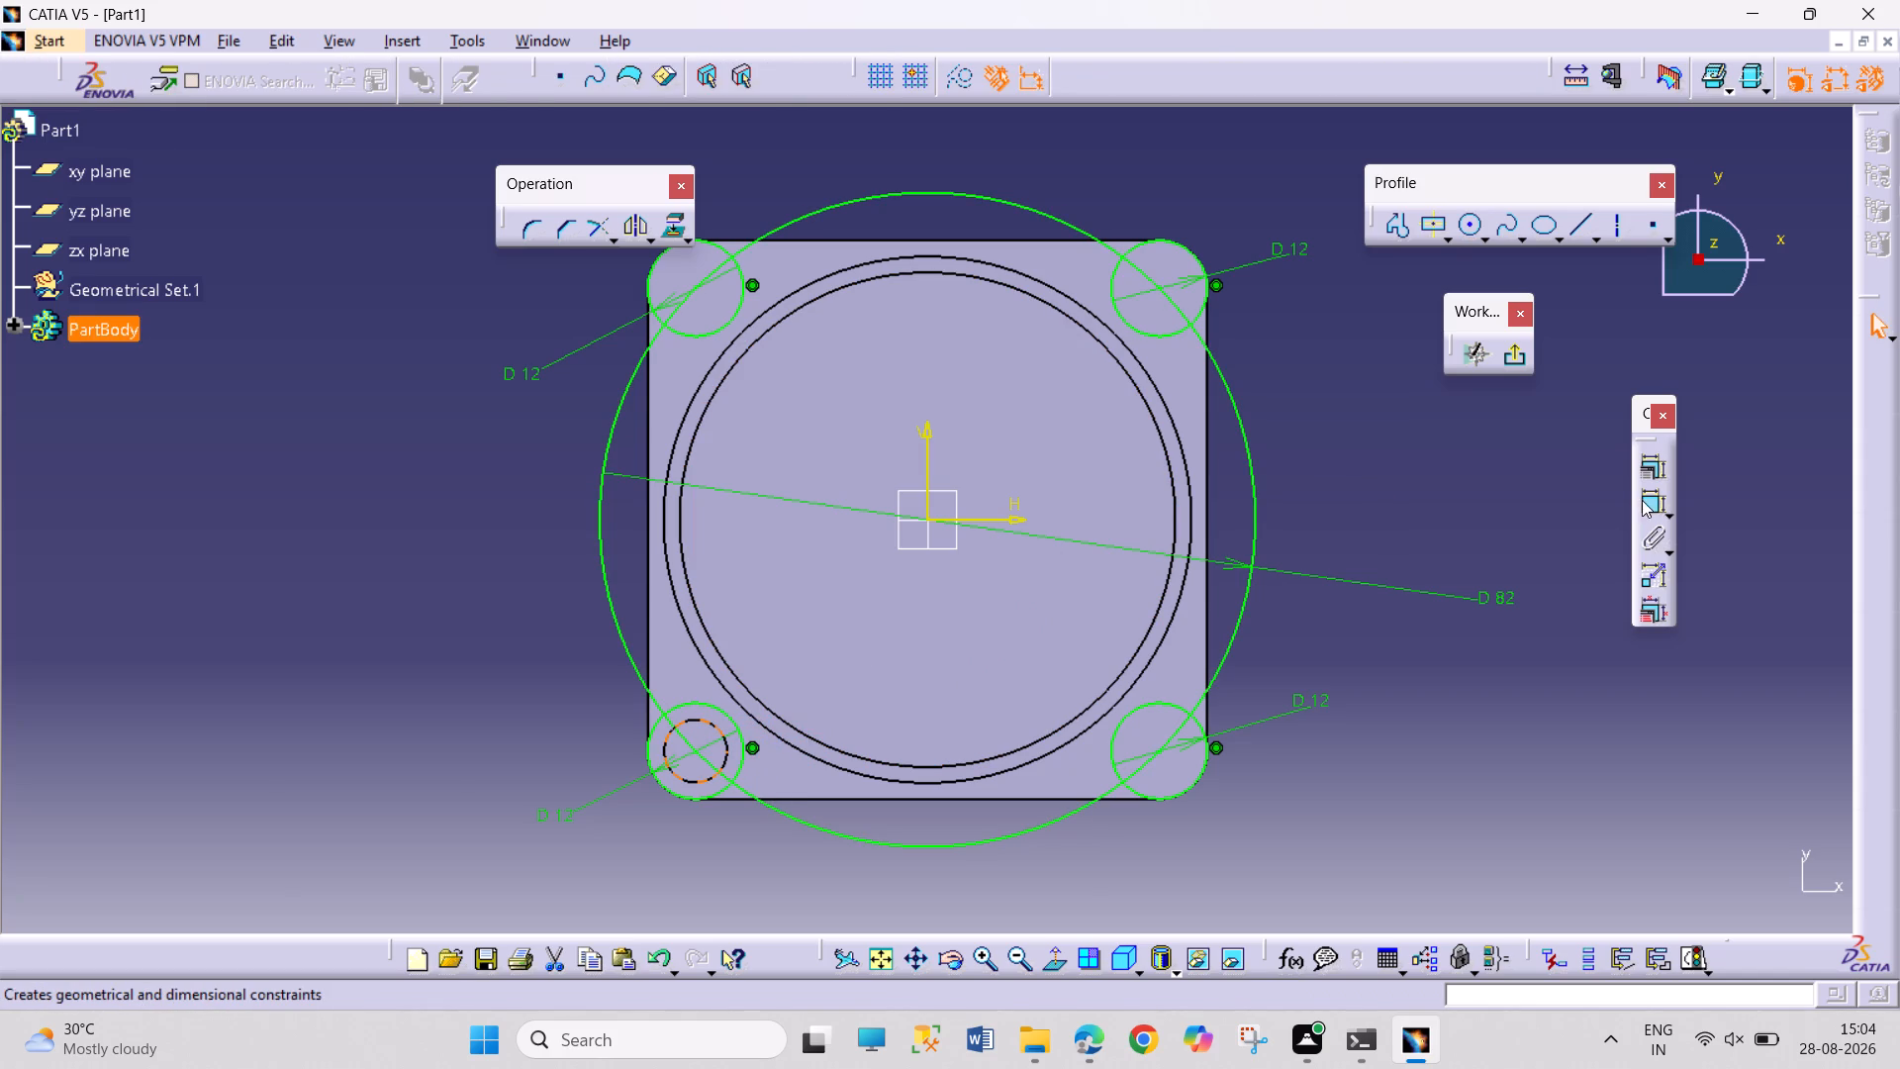
pyautogui.click(1643, 500)
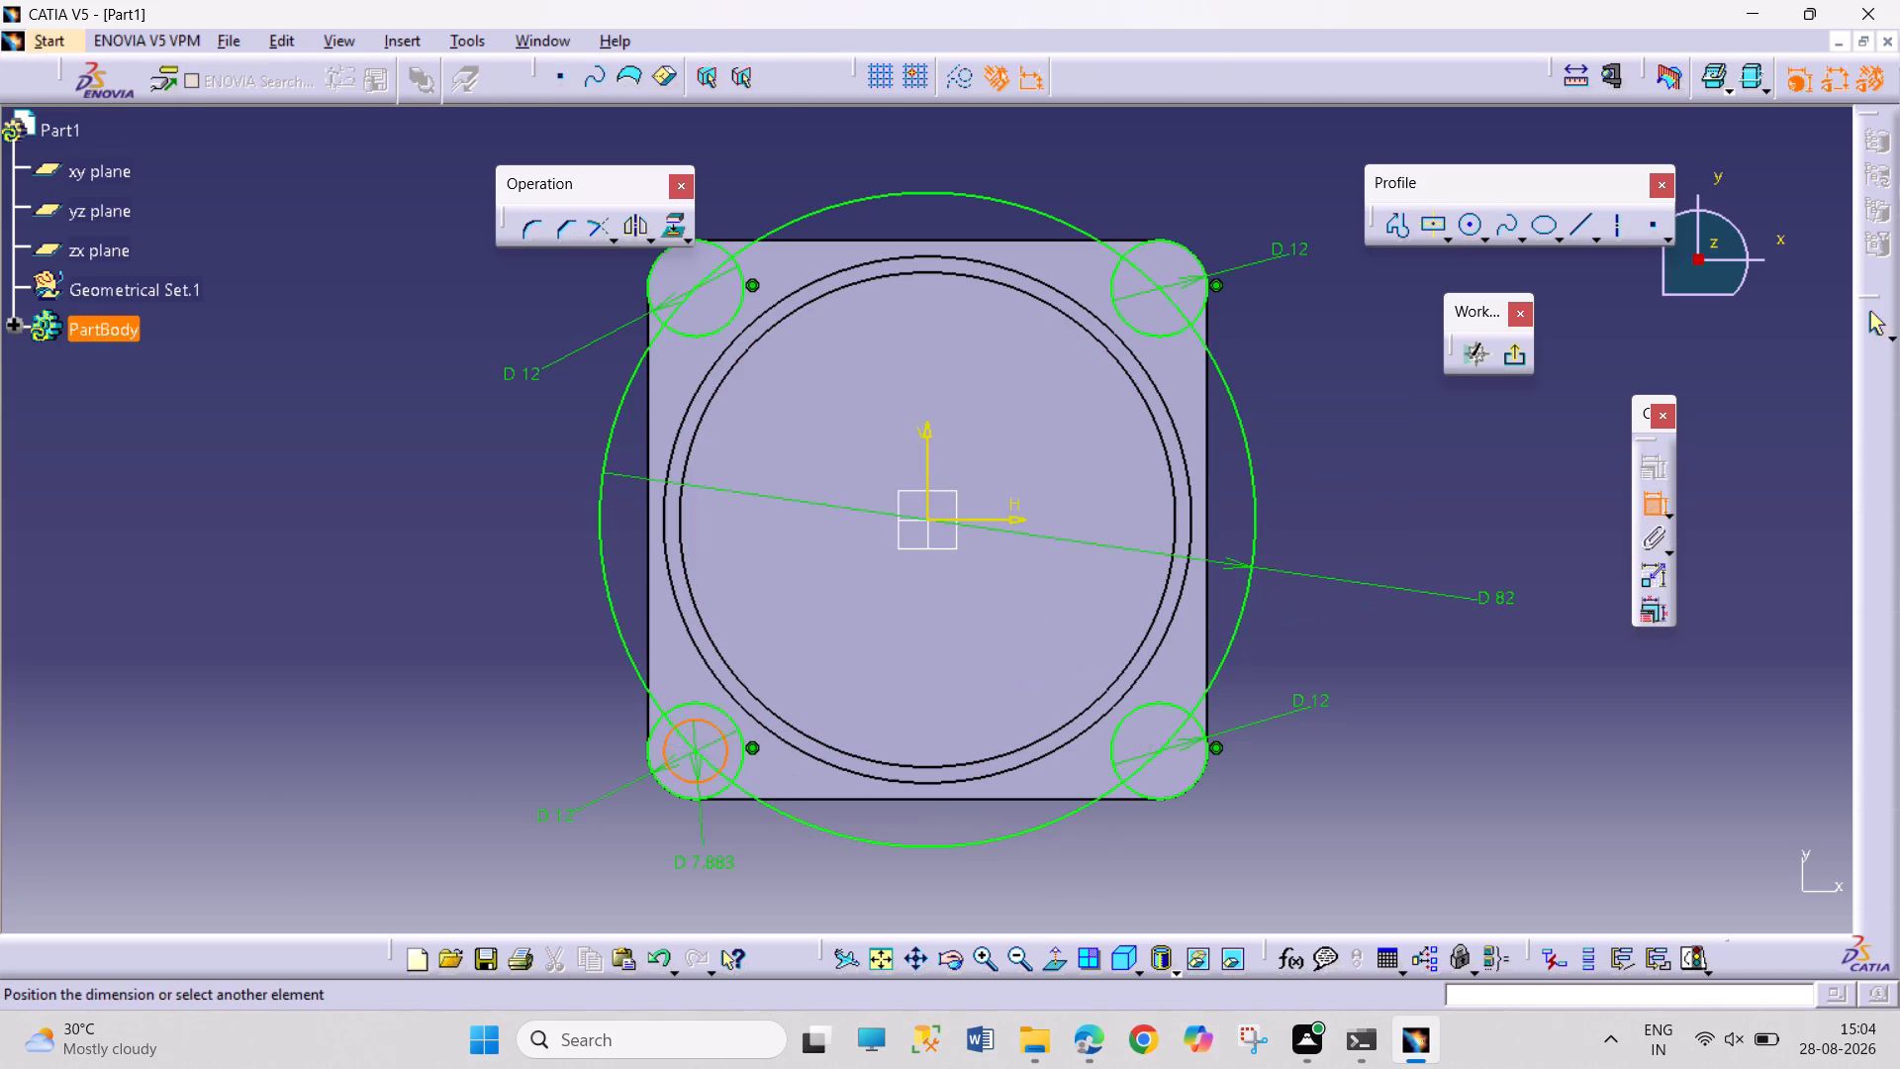
pyautogui.click(685, 871)
pyautogui.doubleClick(693, 859)
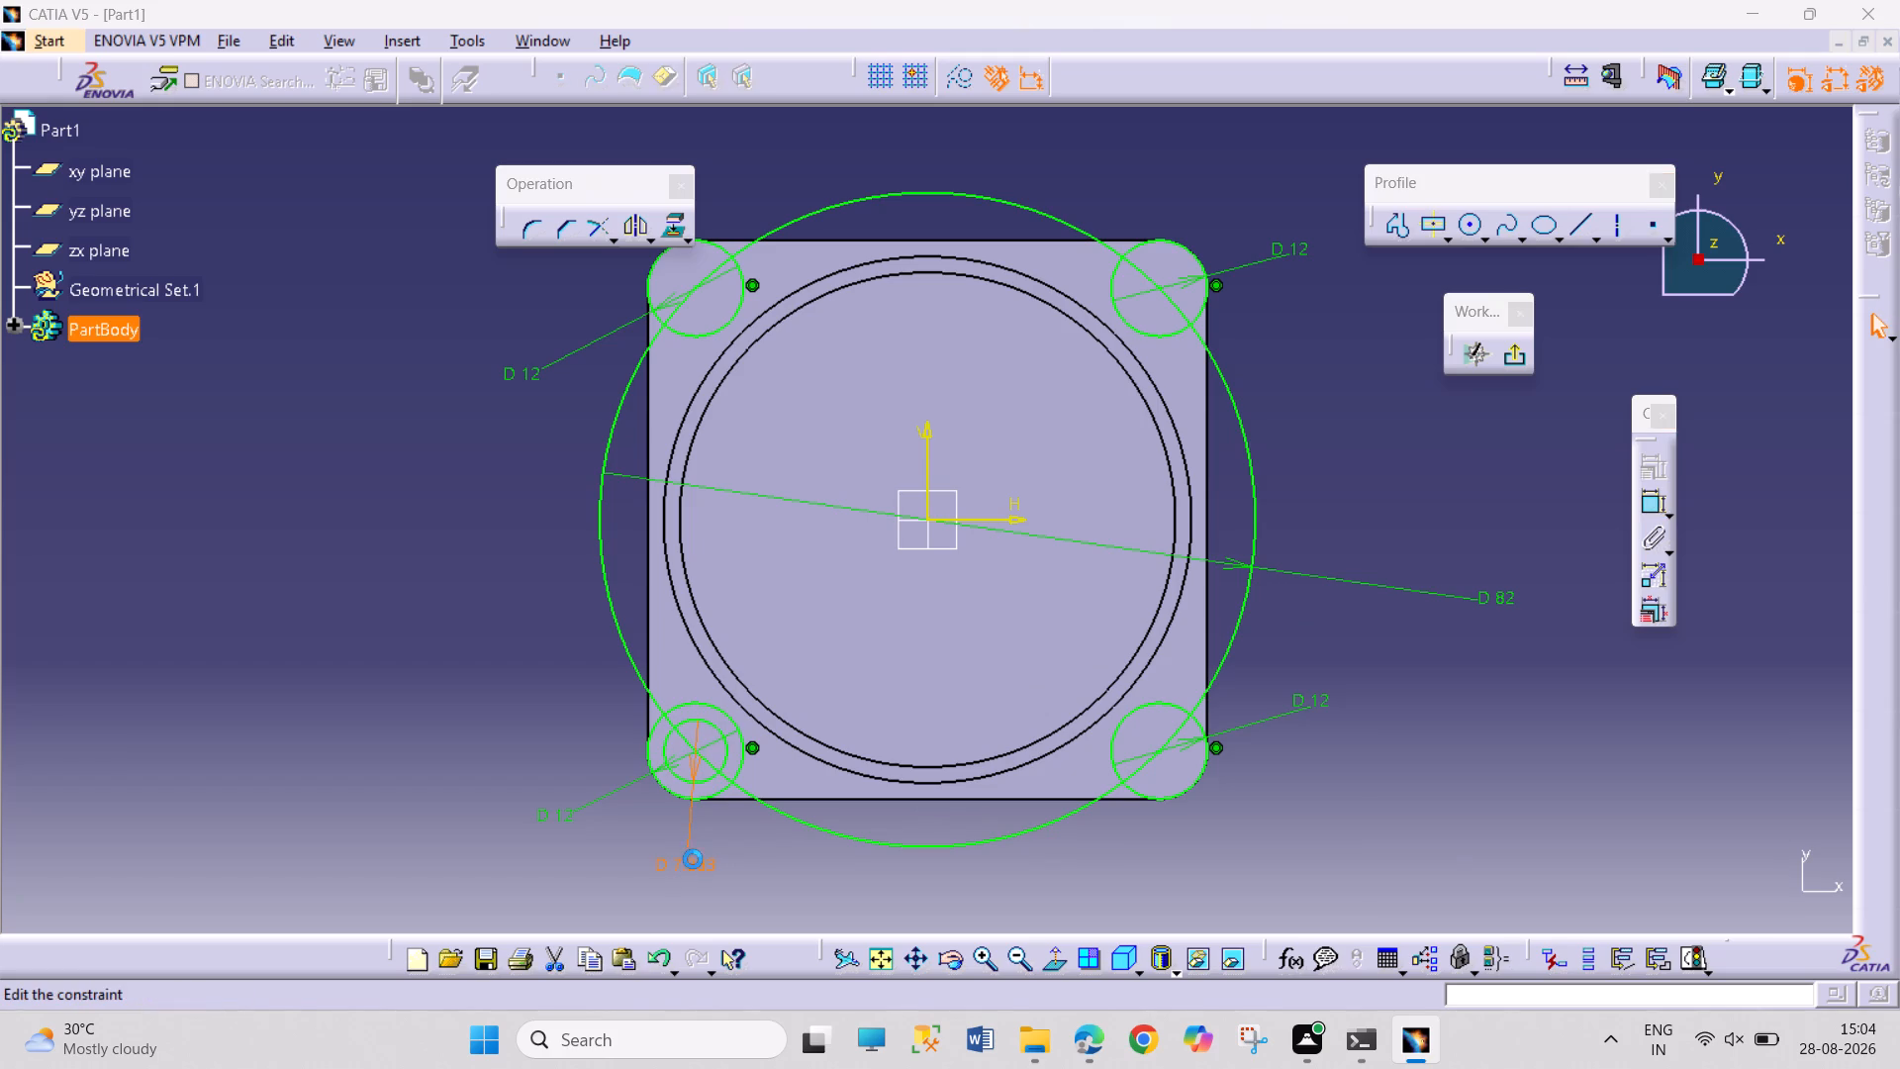
pyautogui.press('6')
pyautogui.press('Return')
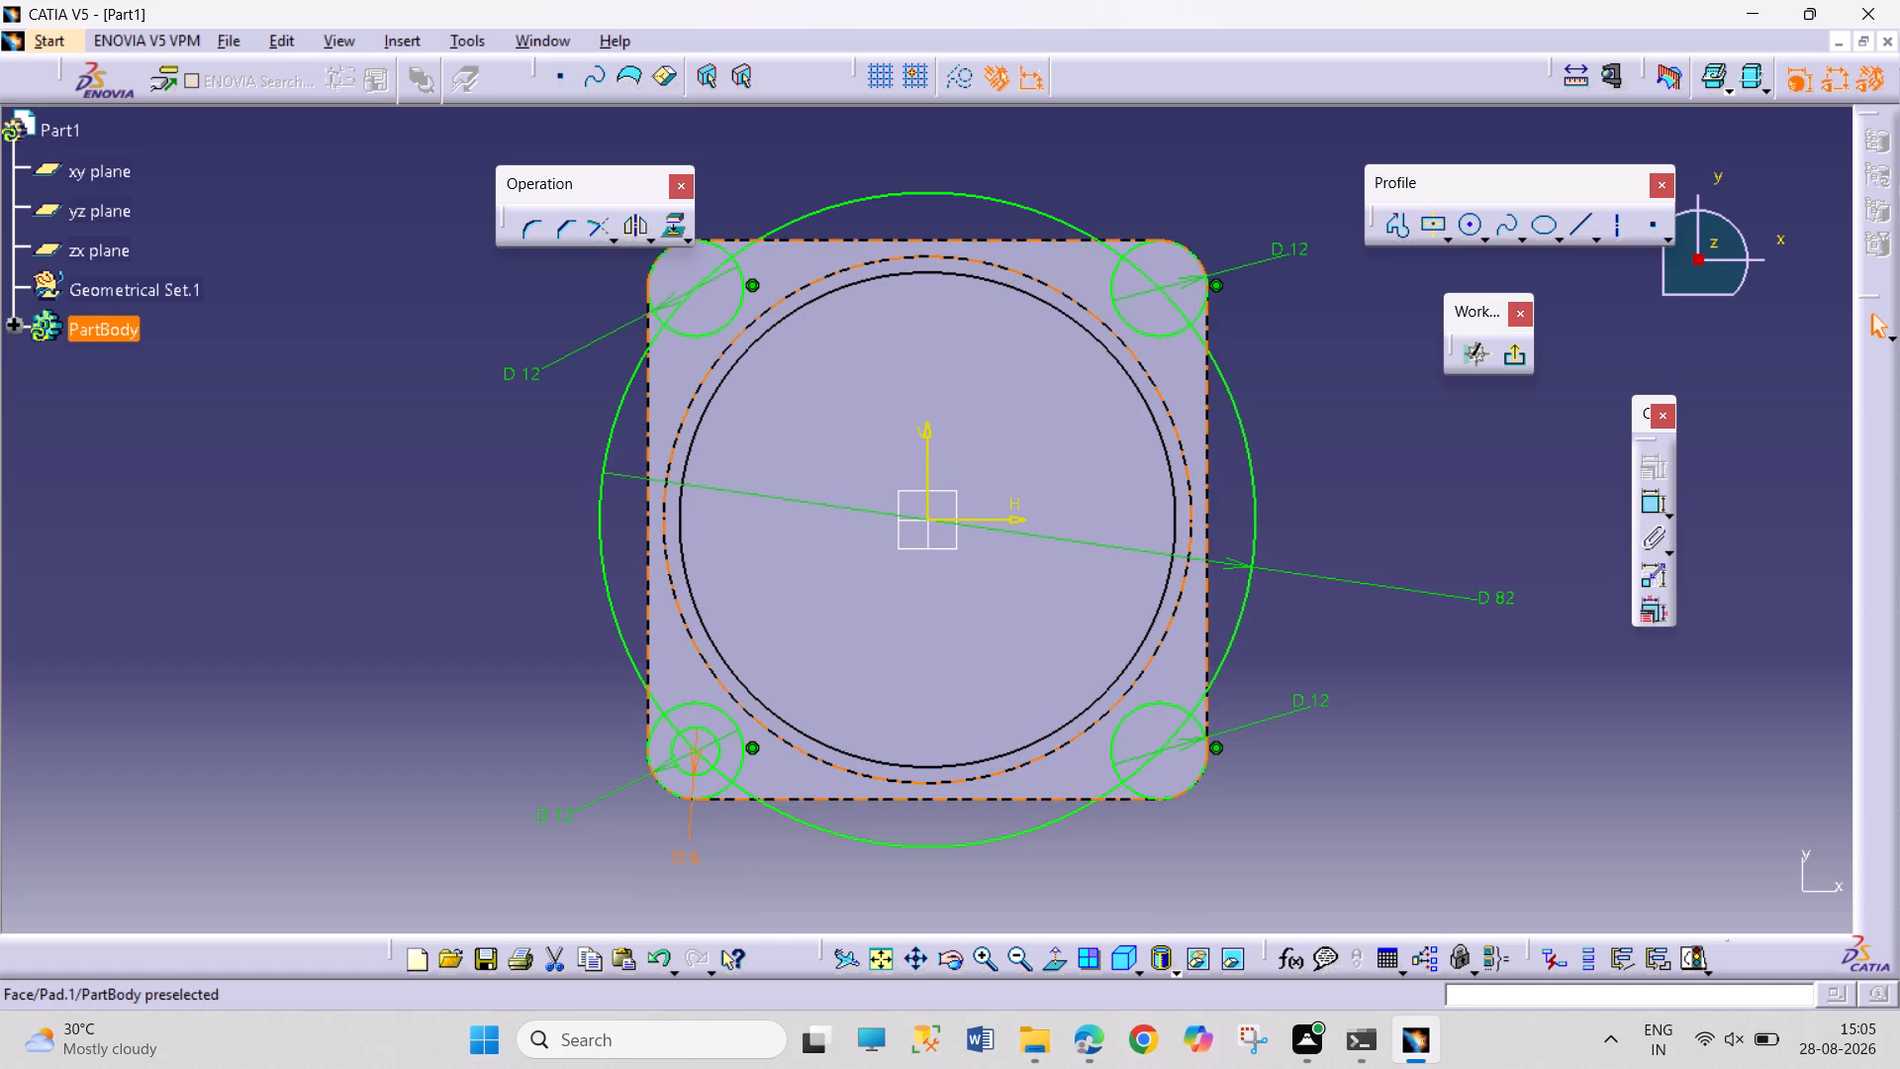
# Draw a smaller circle at the centre of the upper-right corner circle and dimension its diameter to 6 mm.
pyautogui.click(1476, 225)
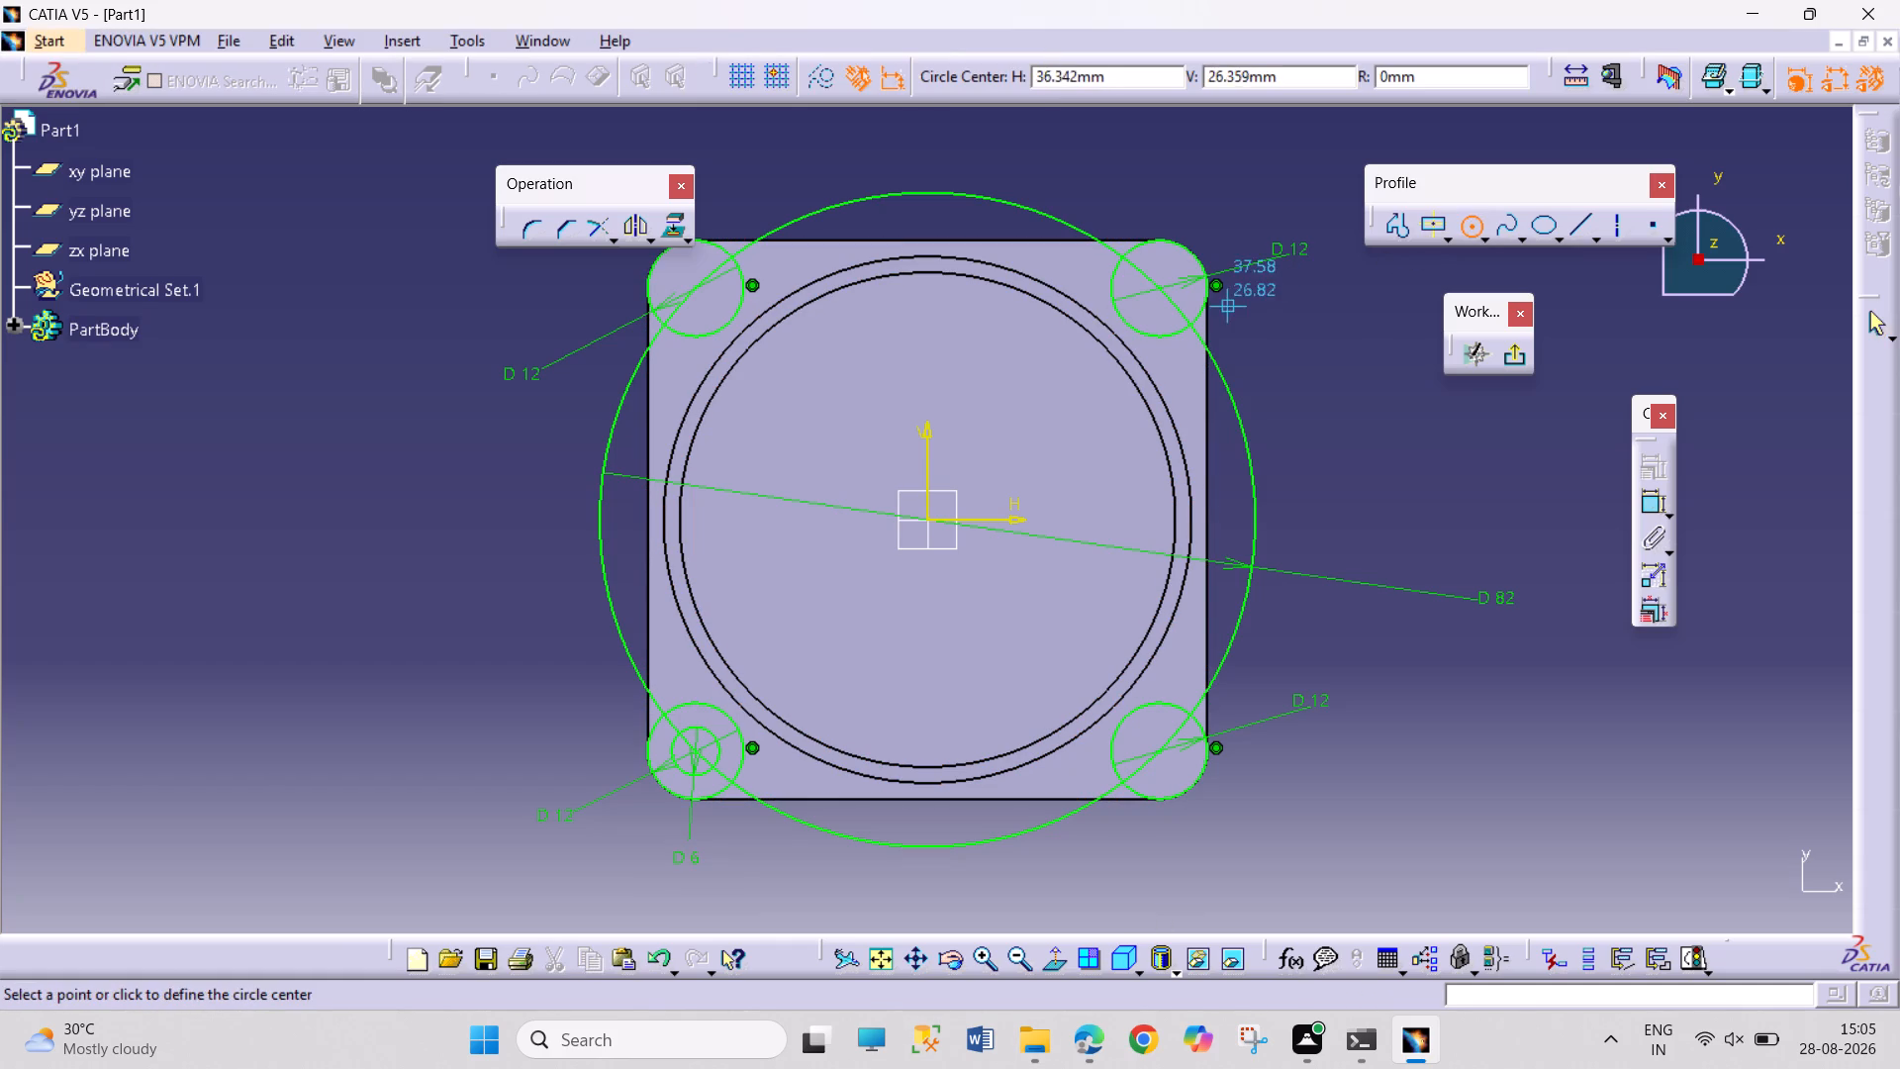
pyautogui.moveTo(1161, 288); pyautogui.dragTo(1176, 309)
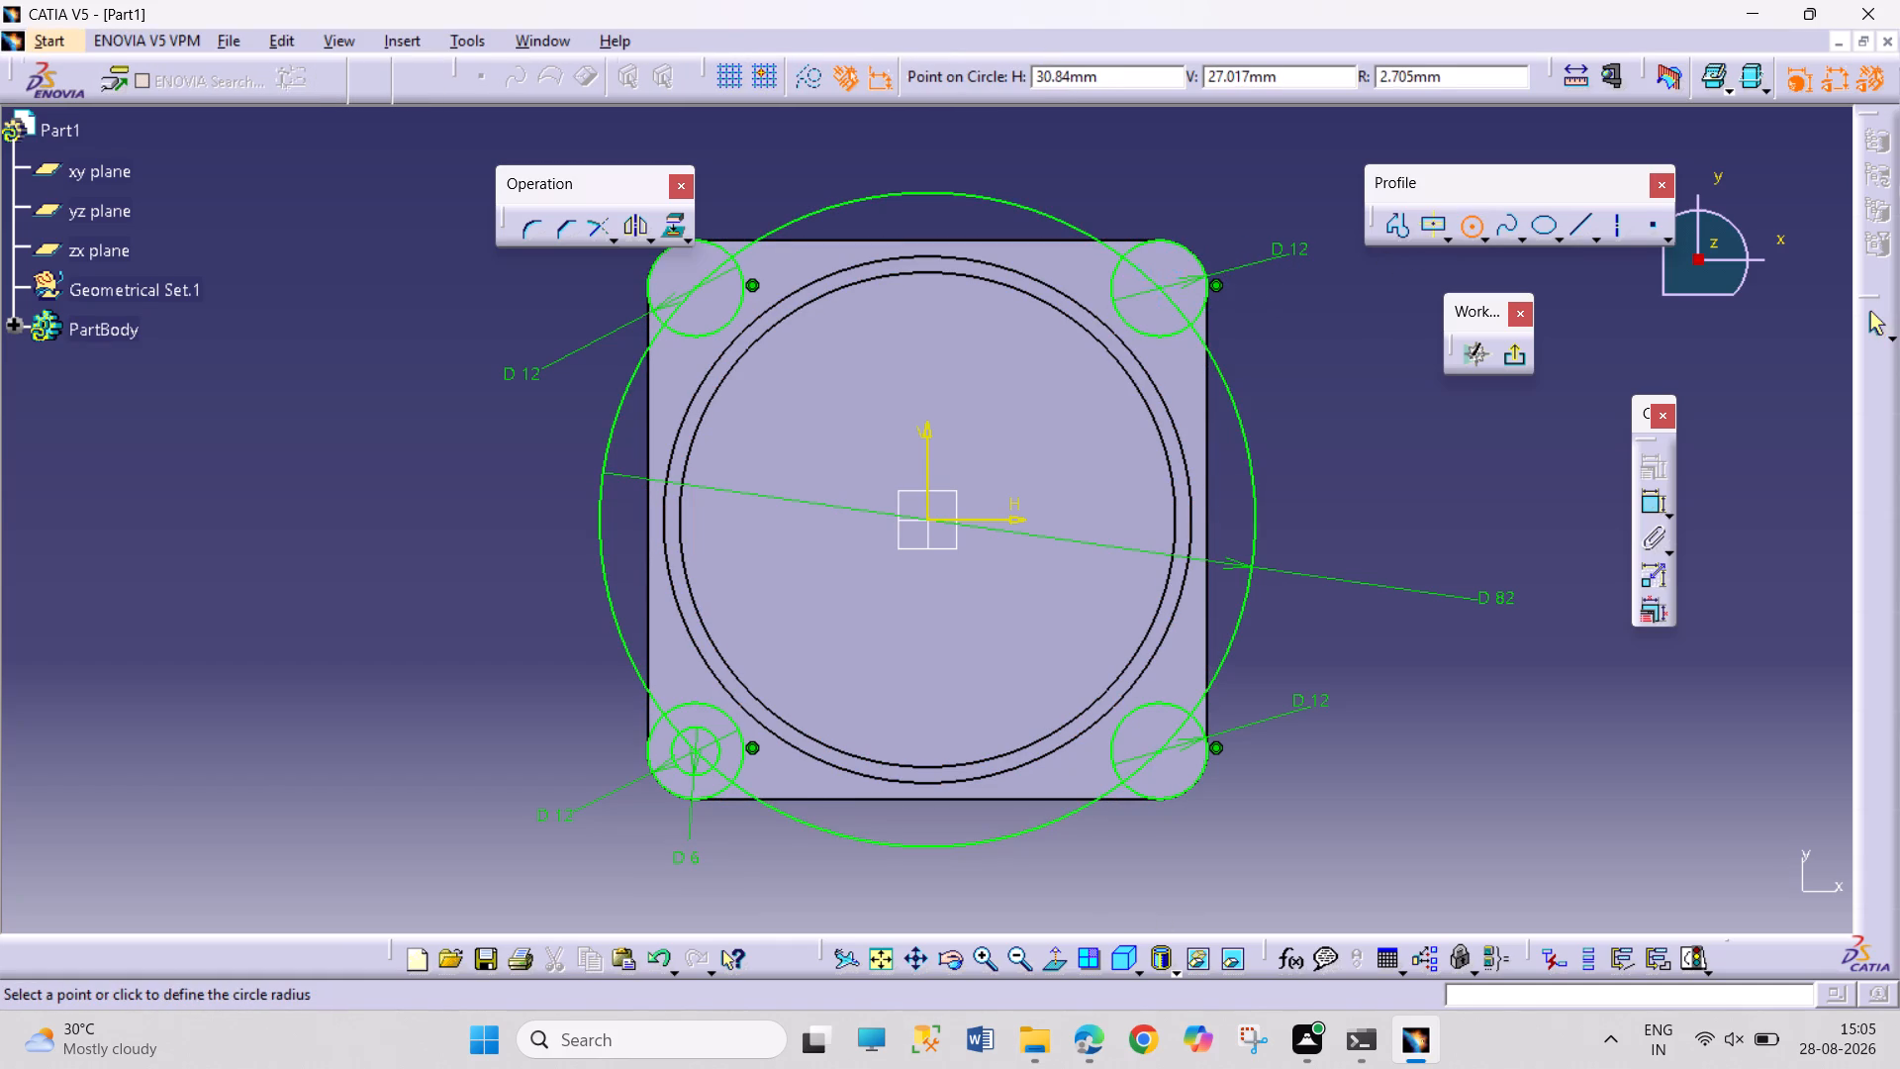
pyautogui.moveTo(1176, 309); pyautogui.dragTo(1177, 309)
pyautogui.click(1177, 309)
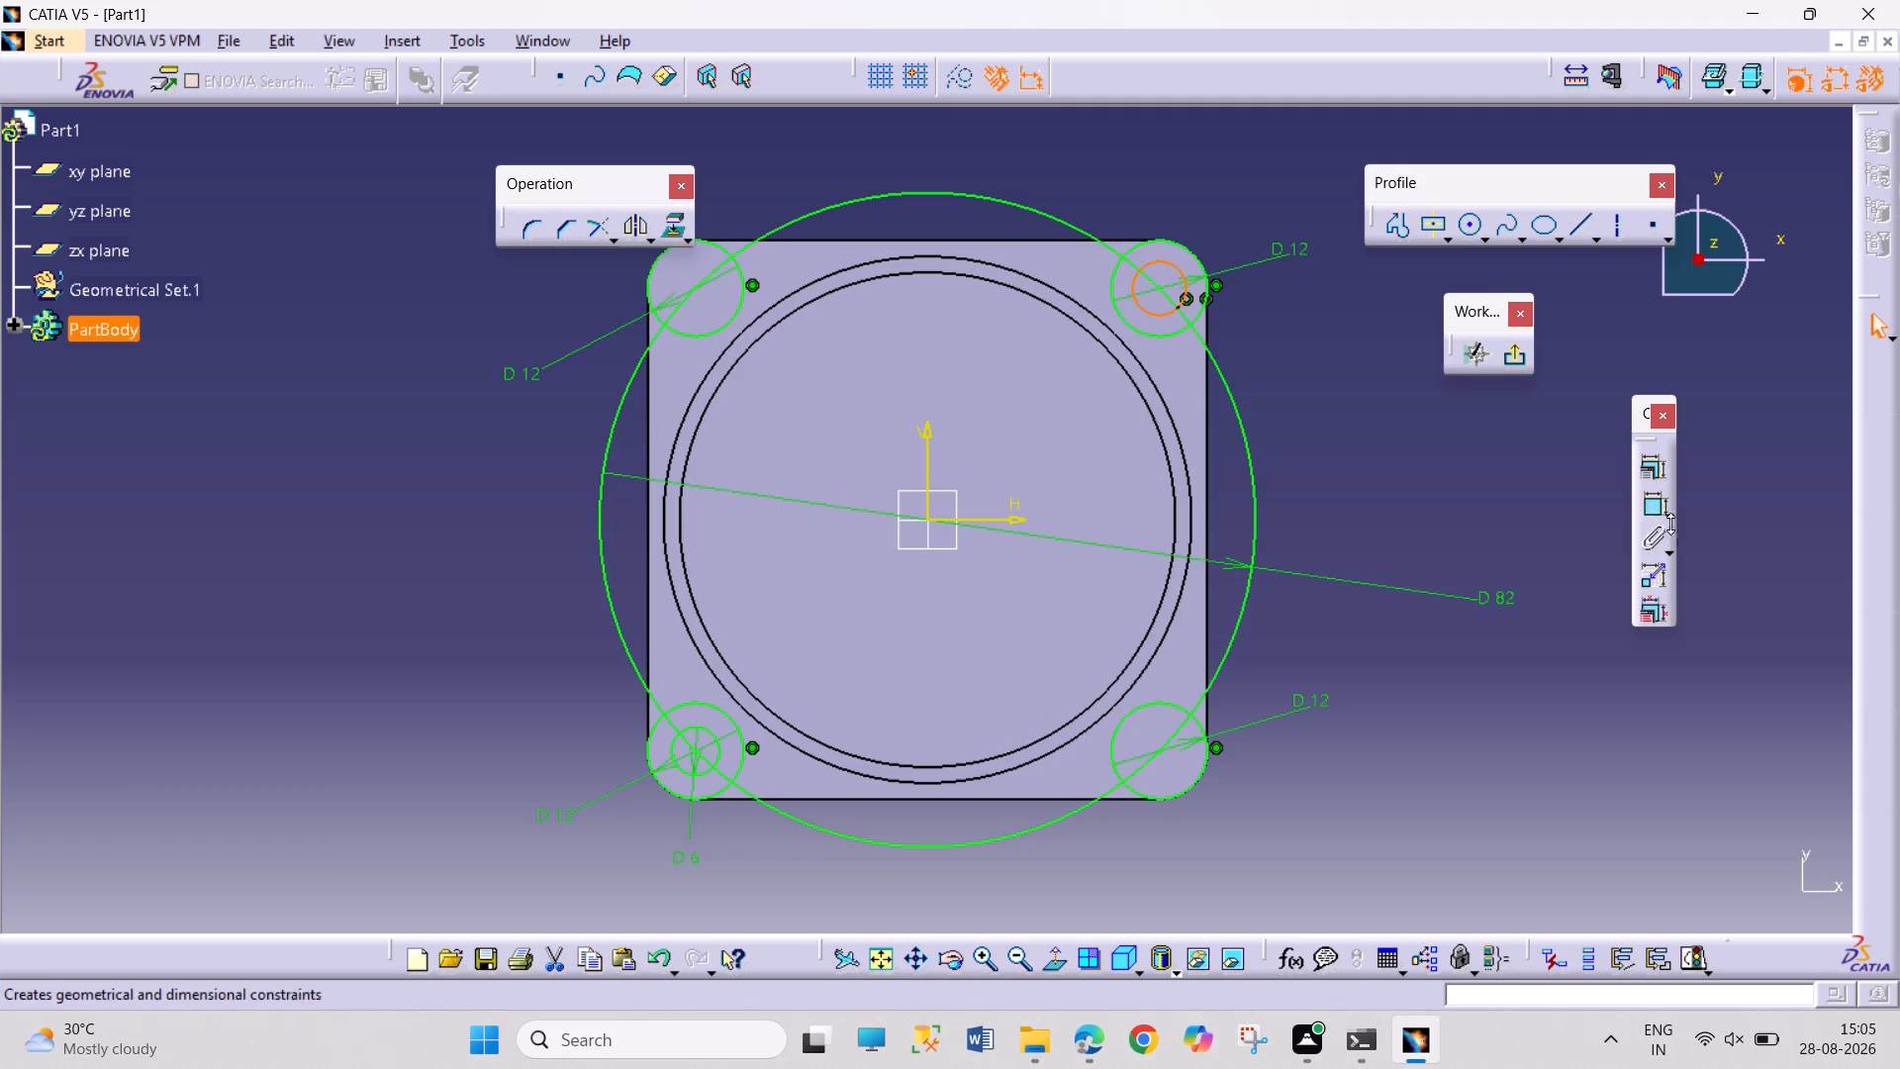
pyautogui.click(1651, 507)
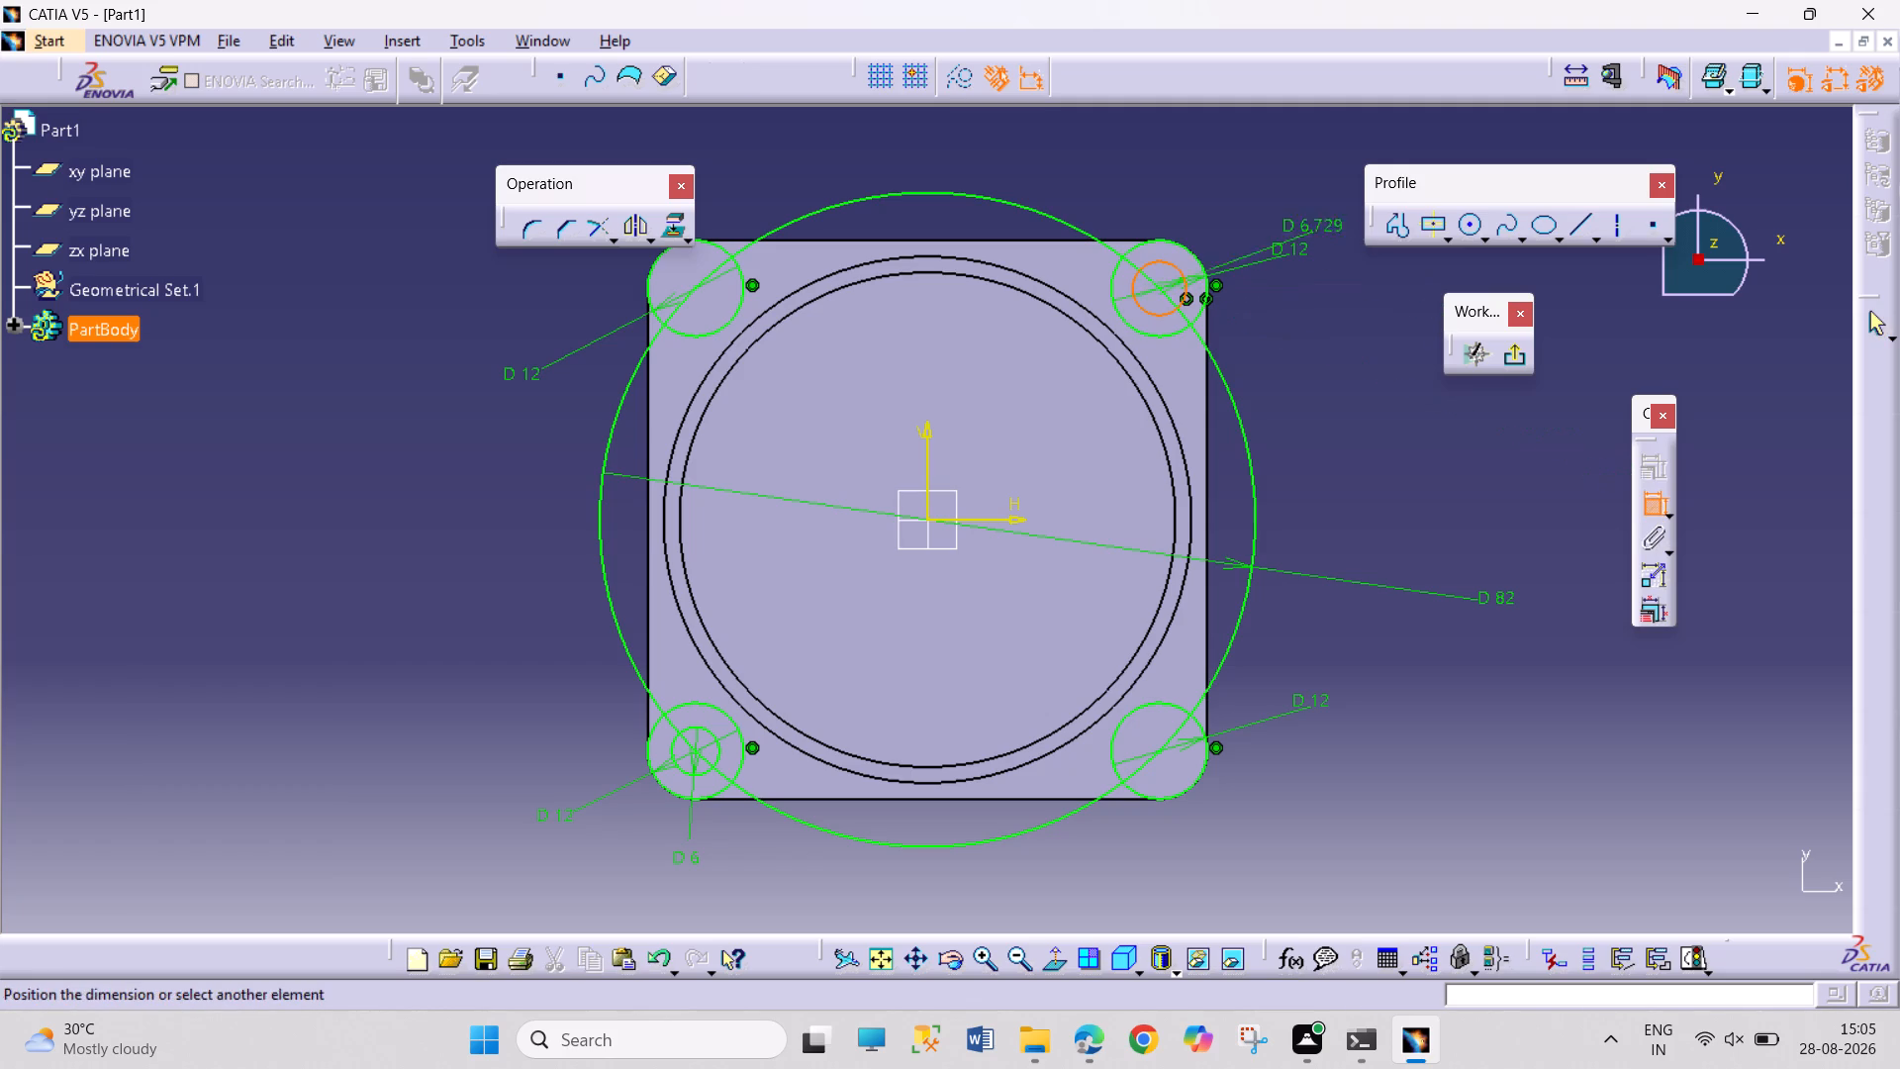
pyautogui.click(1214, 234)
pyautogui.doubleClick(1229, 227)
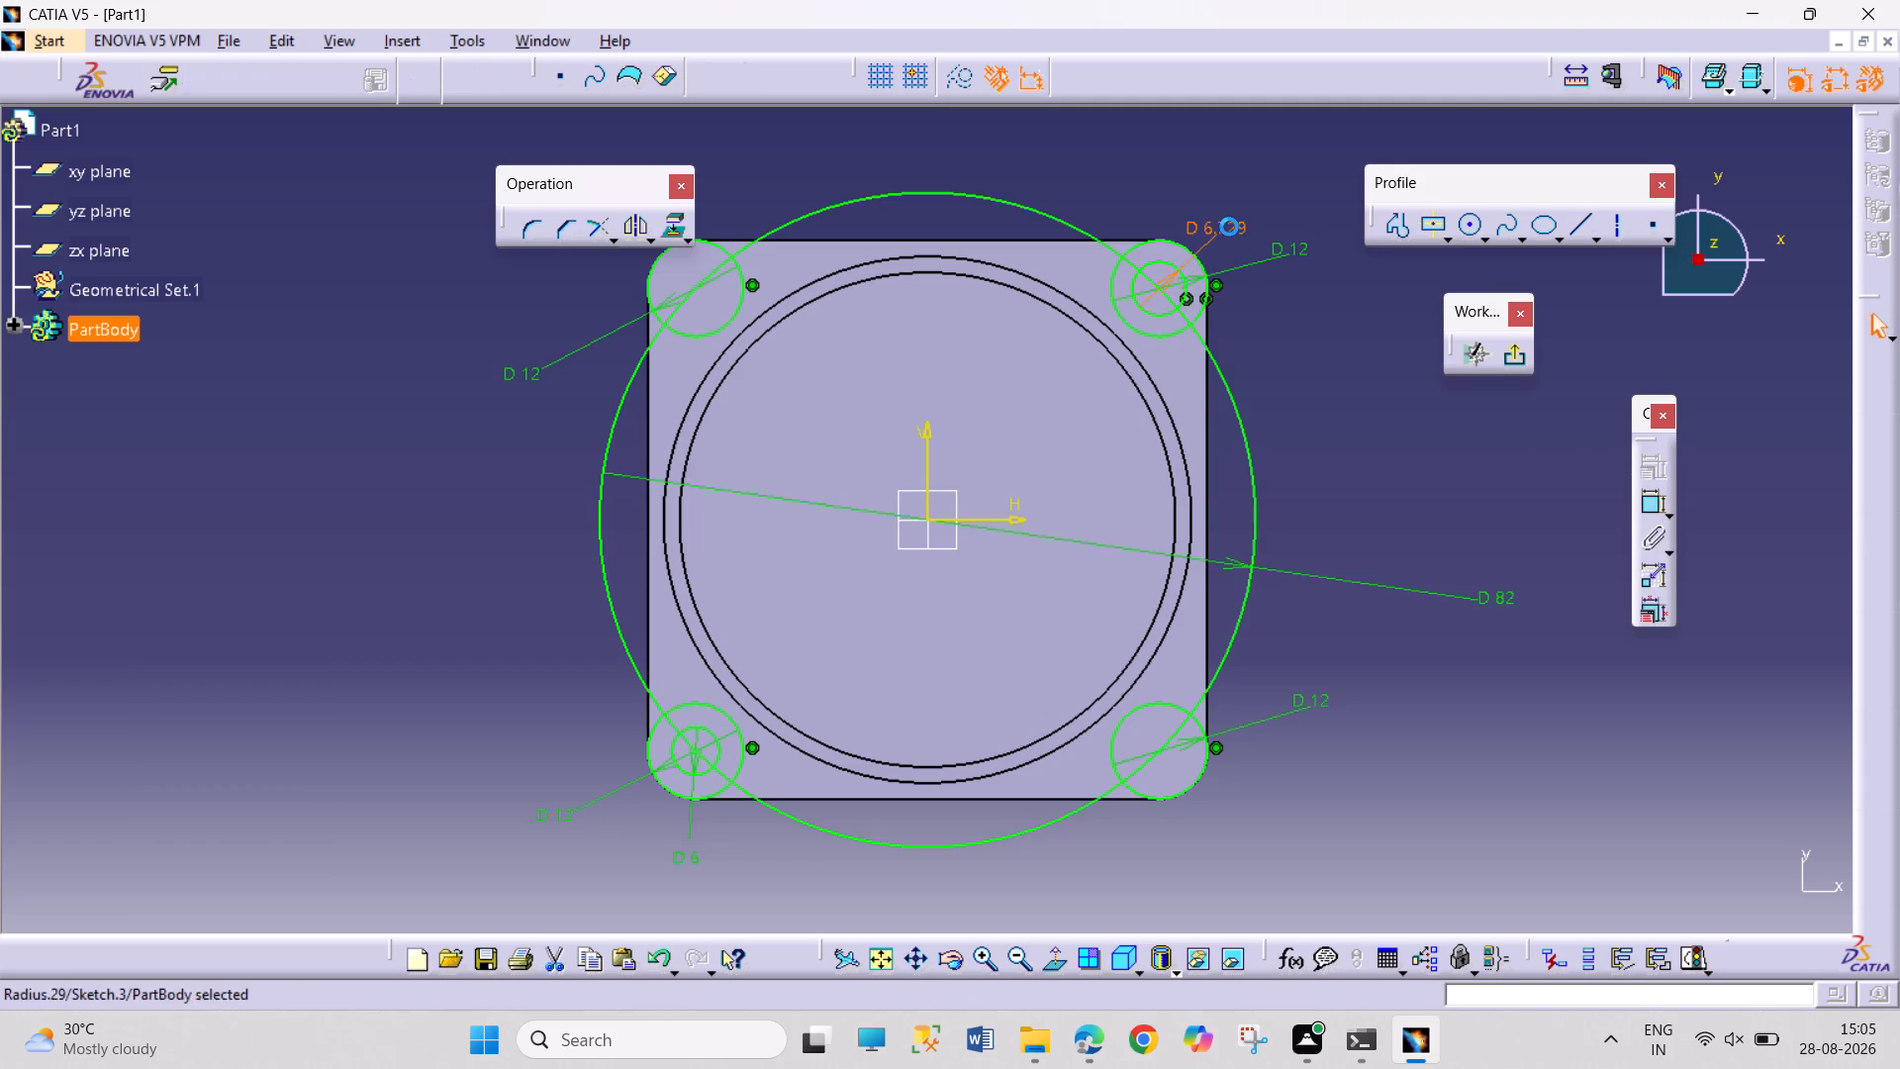
pyautogui.press('6')
pyautogui.press('Return')
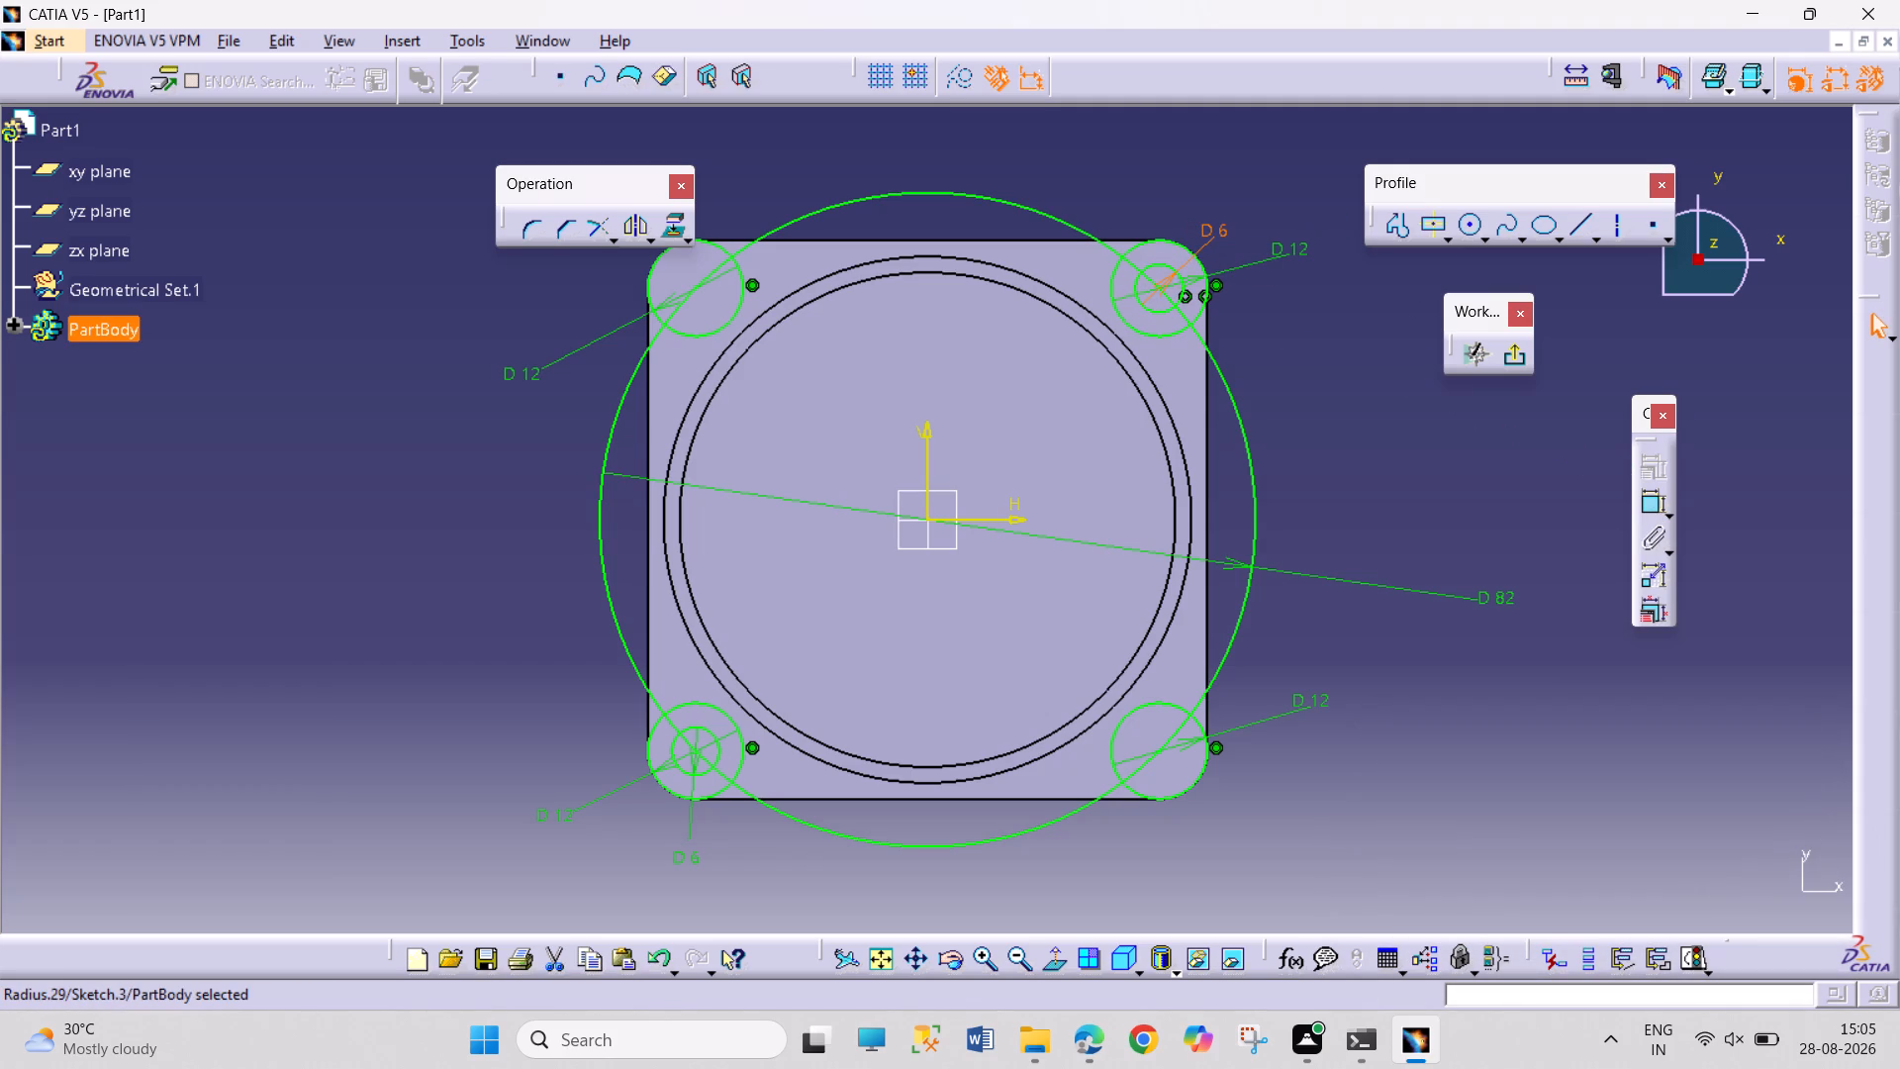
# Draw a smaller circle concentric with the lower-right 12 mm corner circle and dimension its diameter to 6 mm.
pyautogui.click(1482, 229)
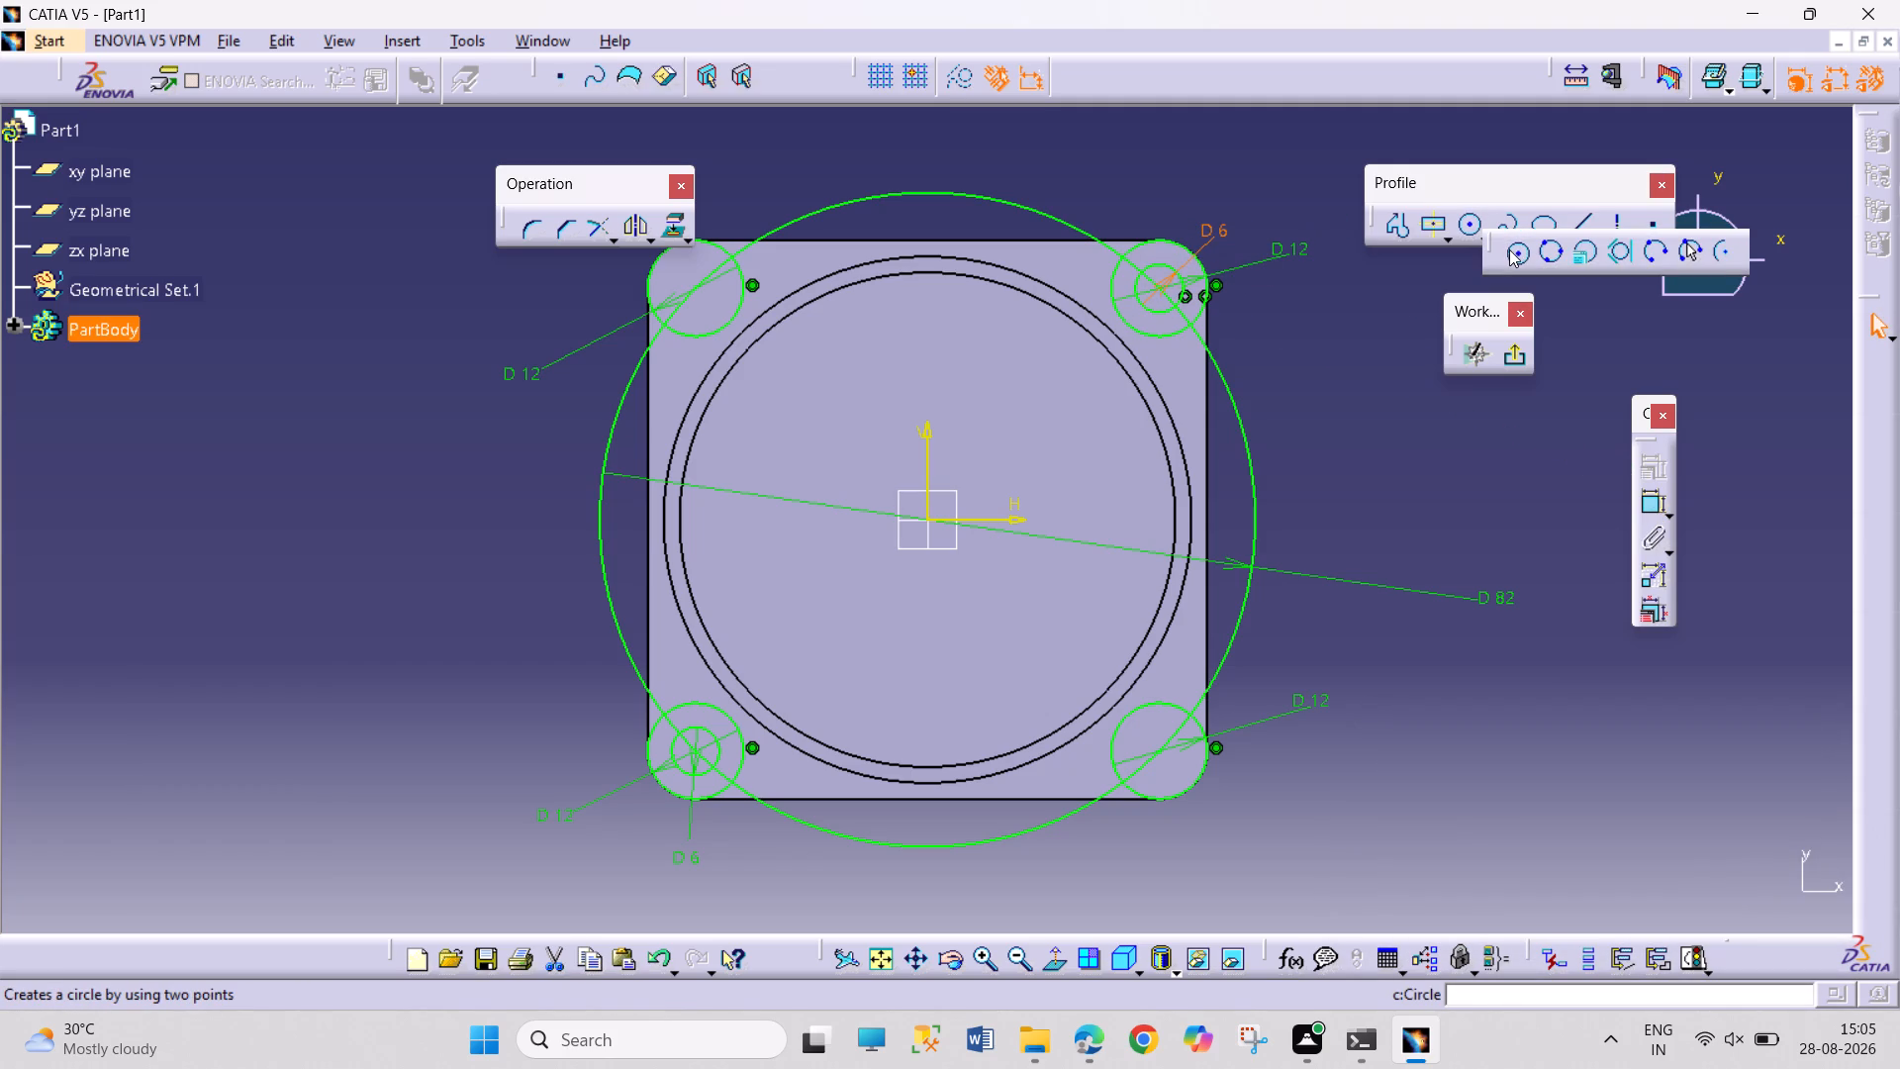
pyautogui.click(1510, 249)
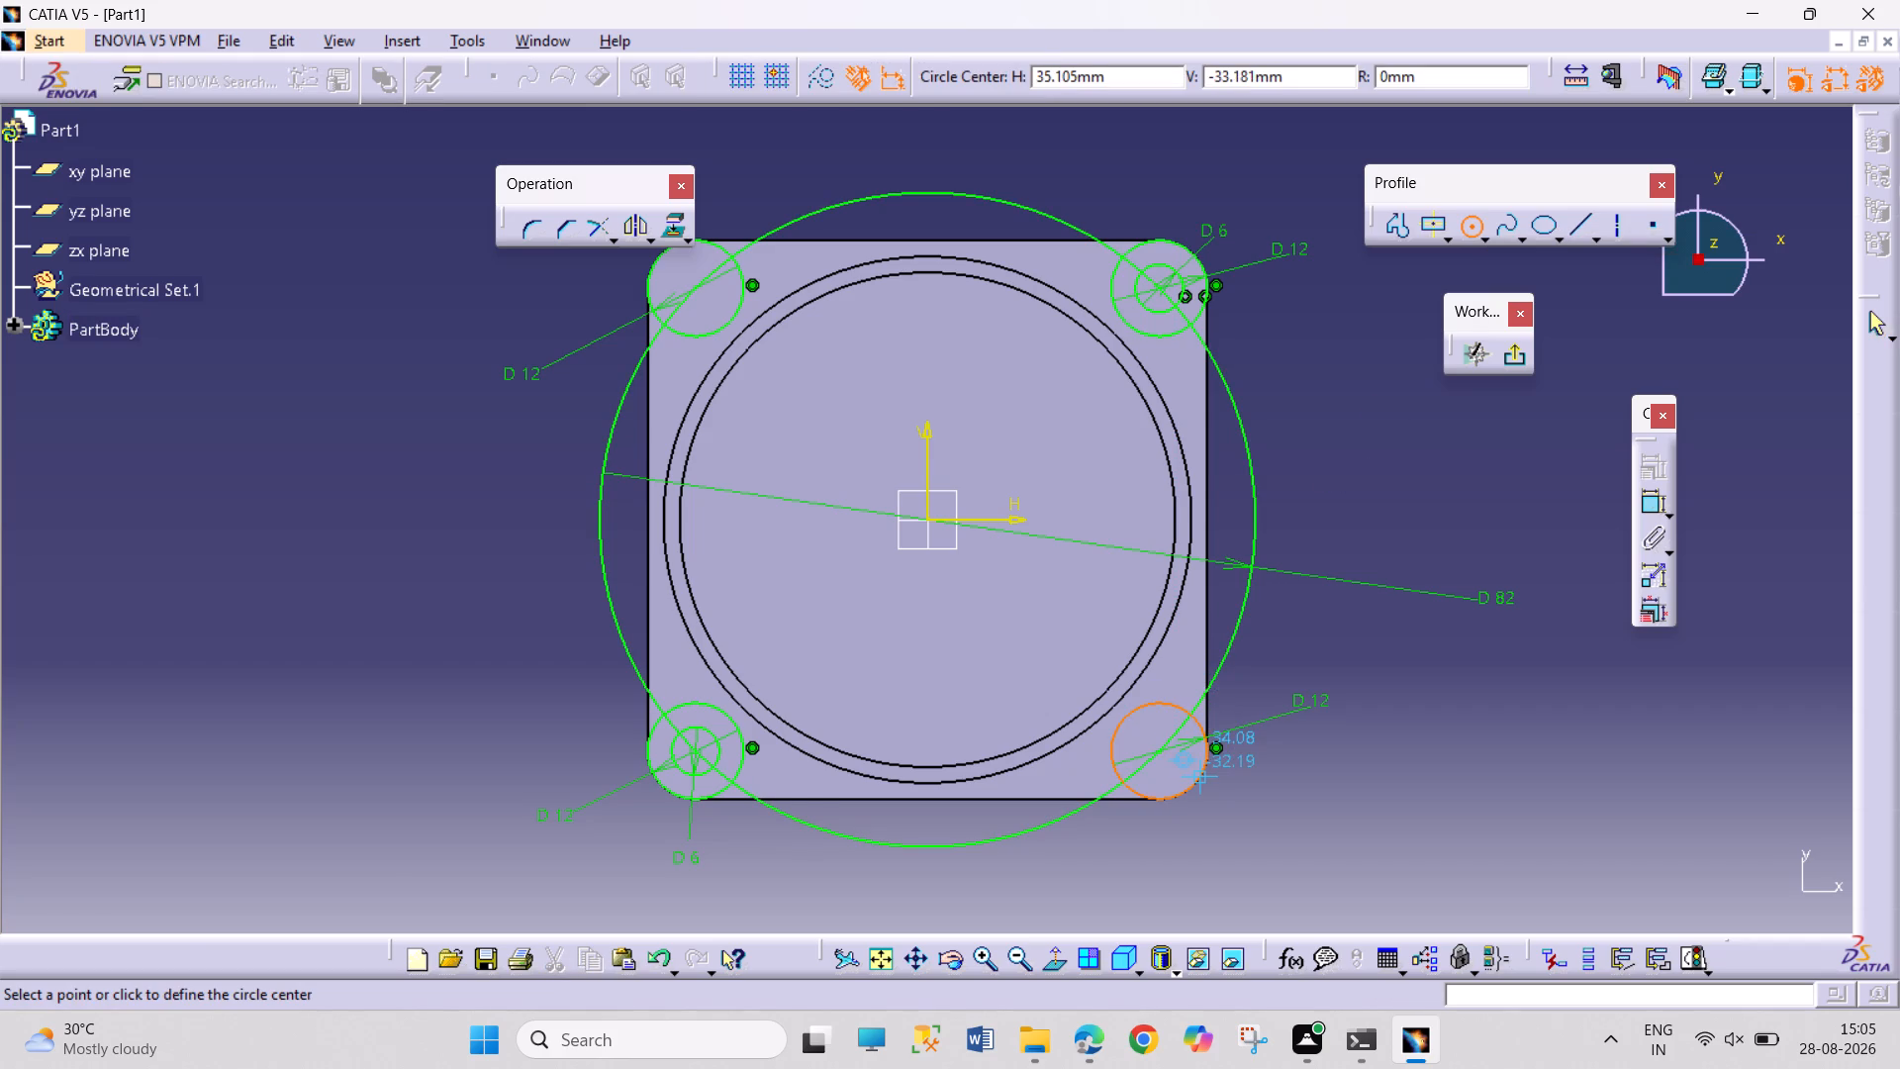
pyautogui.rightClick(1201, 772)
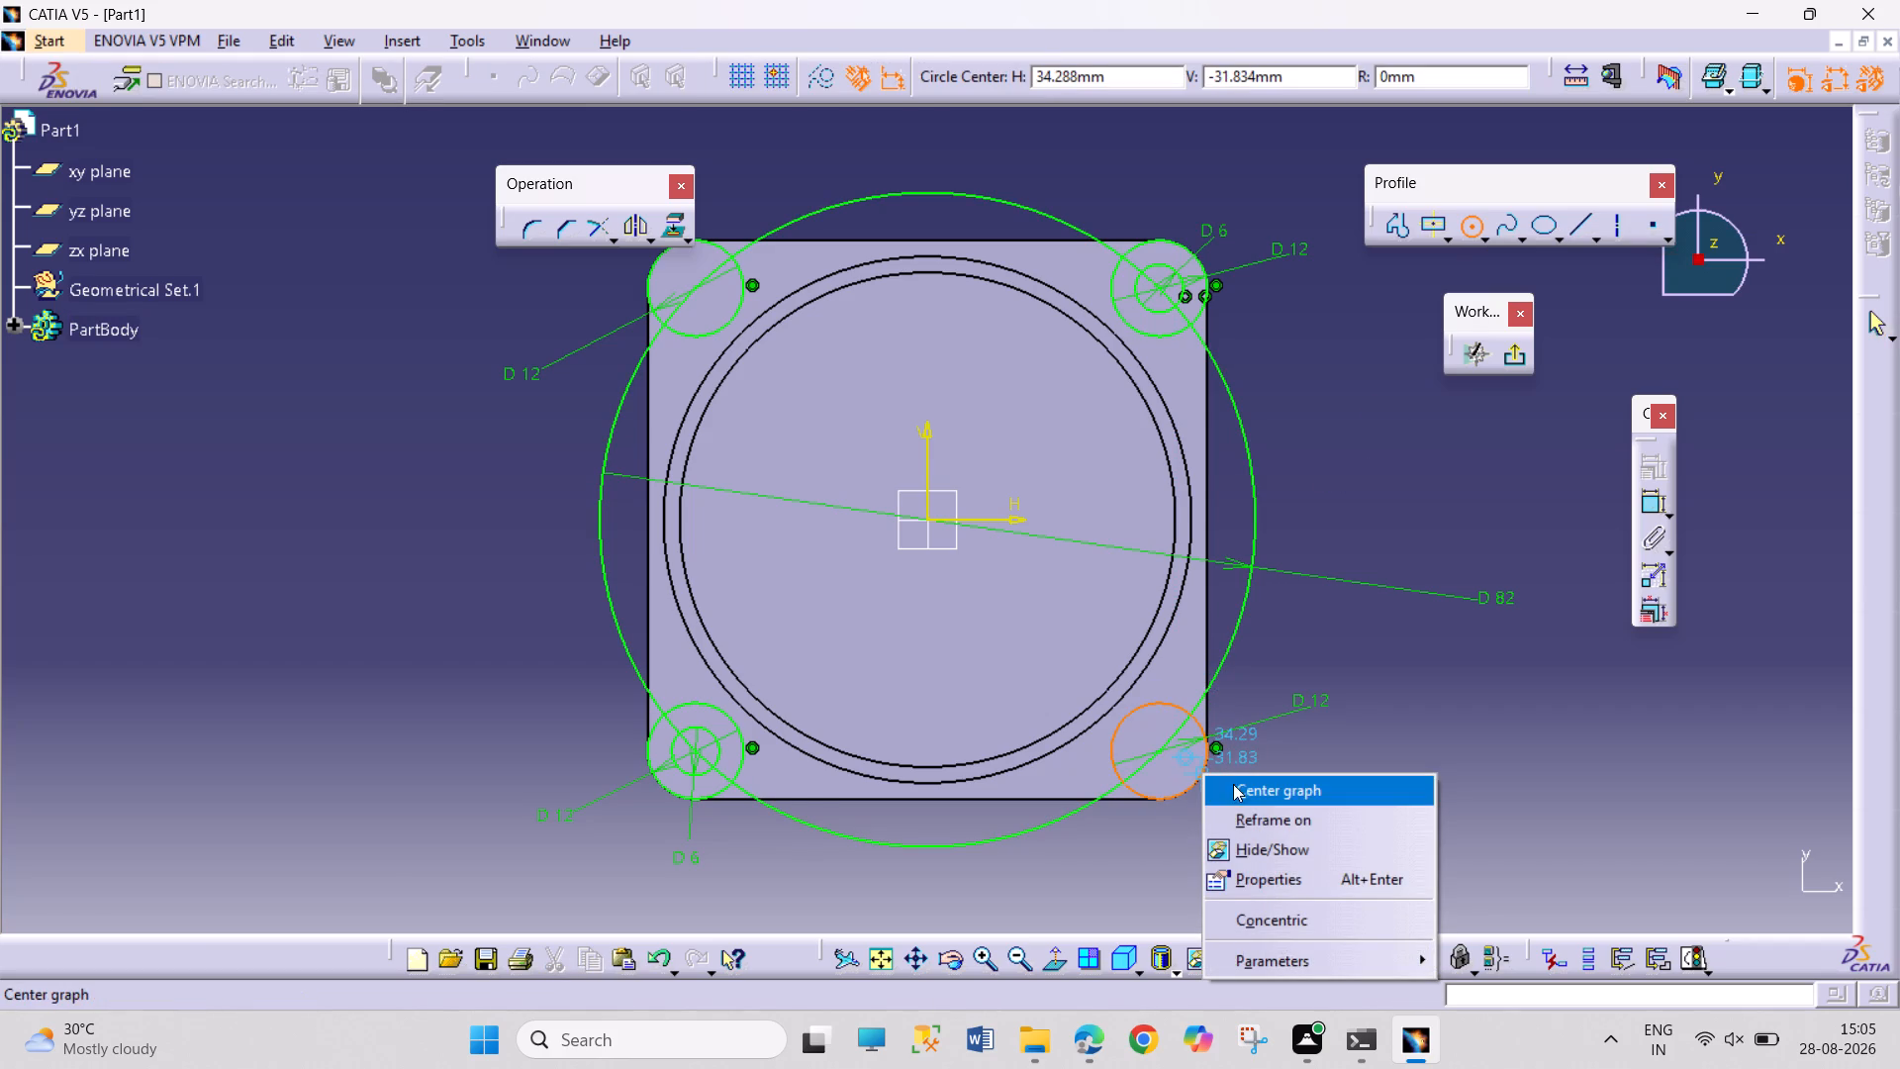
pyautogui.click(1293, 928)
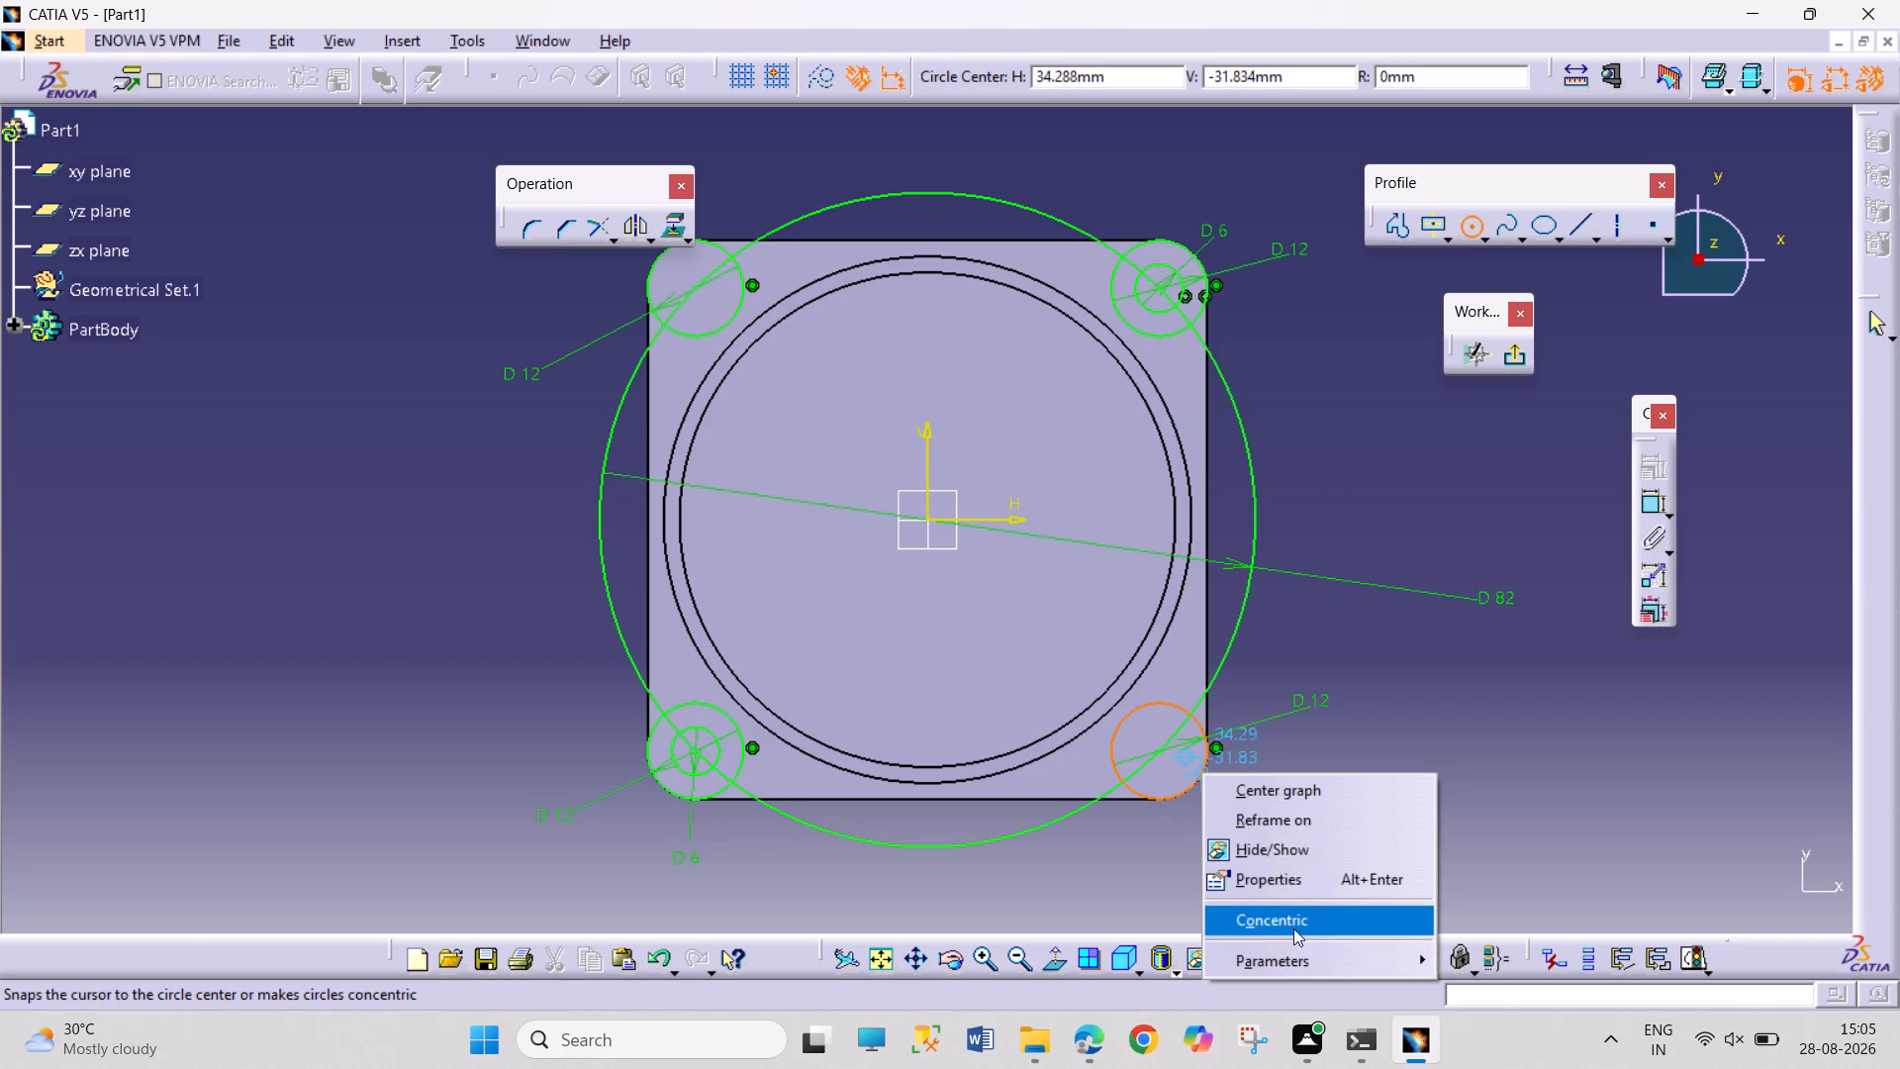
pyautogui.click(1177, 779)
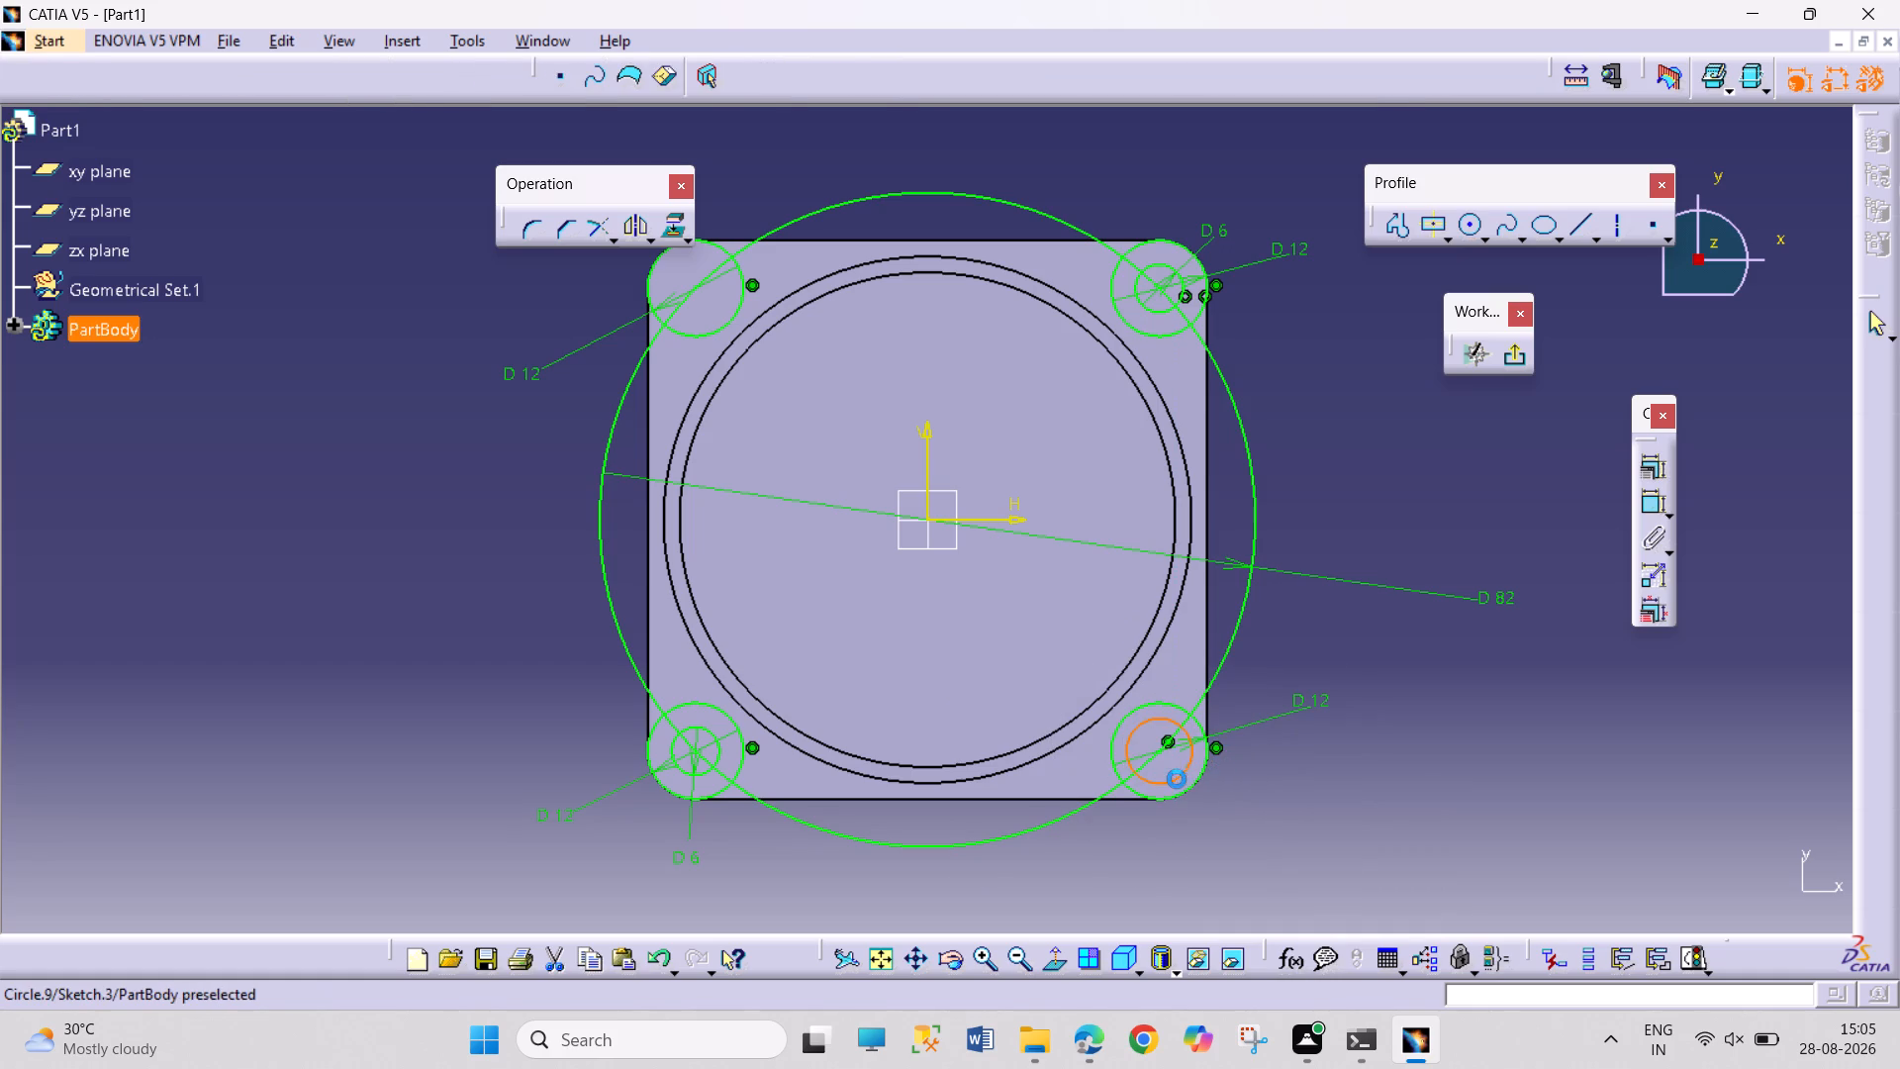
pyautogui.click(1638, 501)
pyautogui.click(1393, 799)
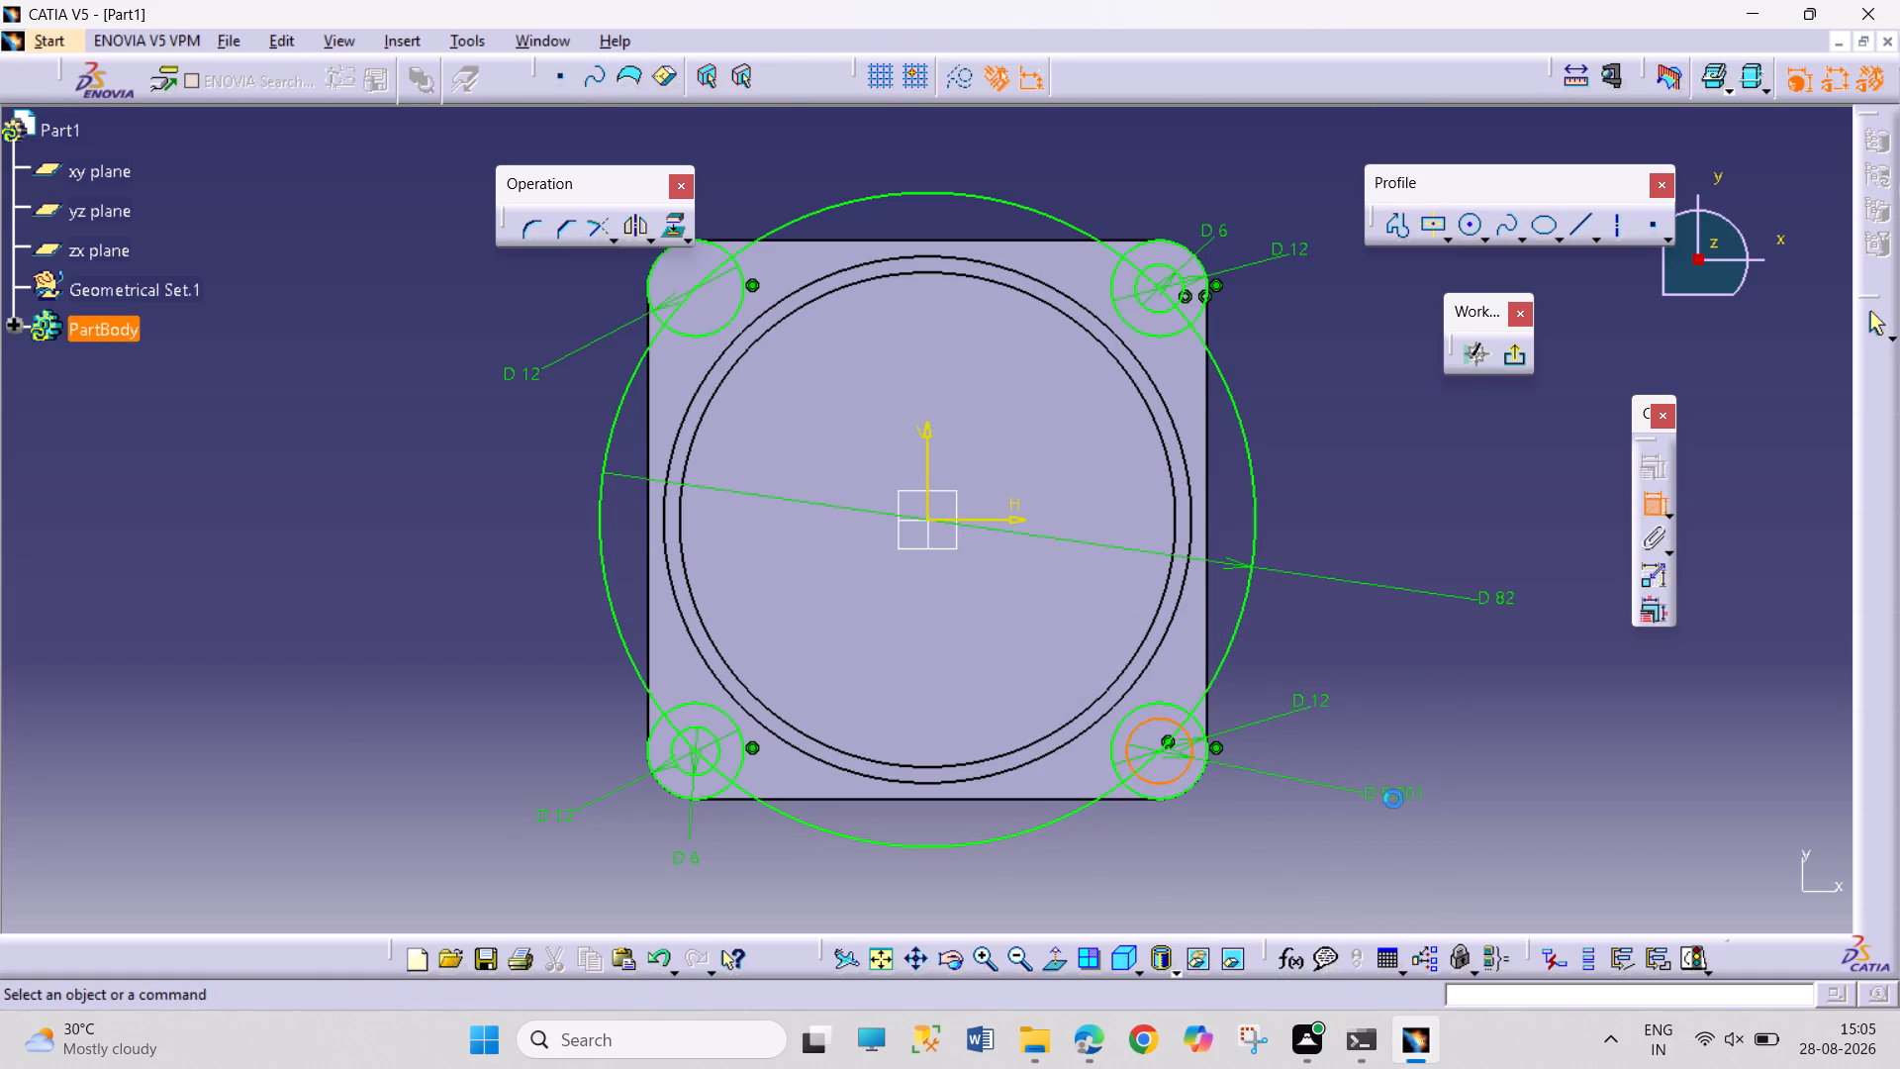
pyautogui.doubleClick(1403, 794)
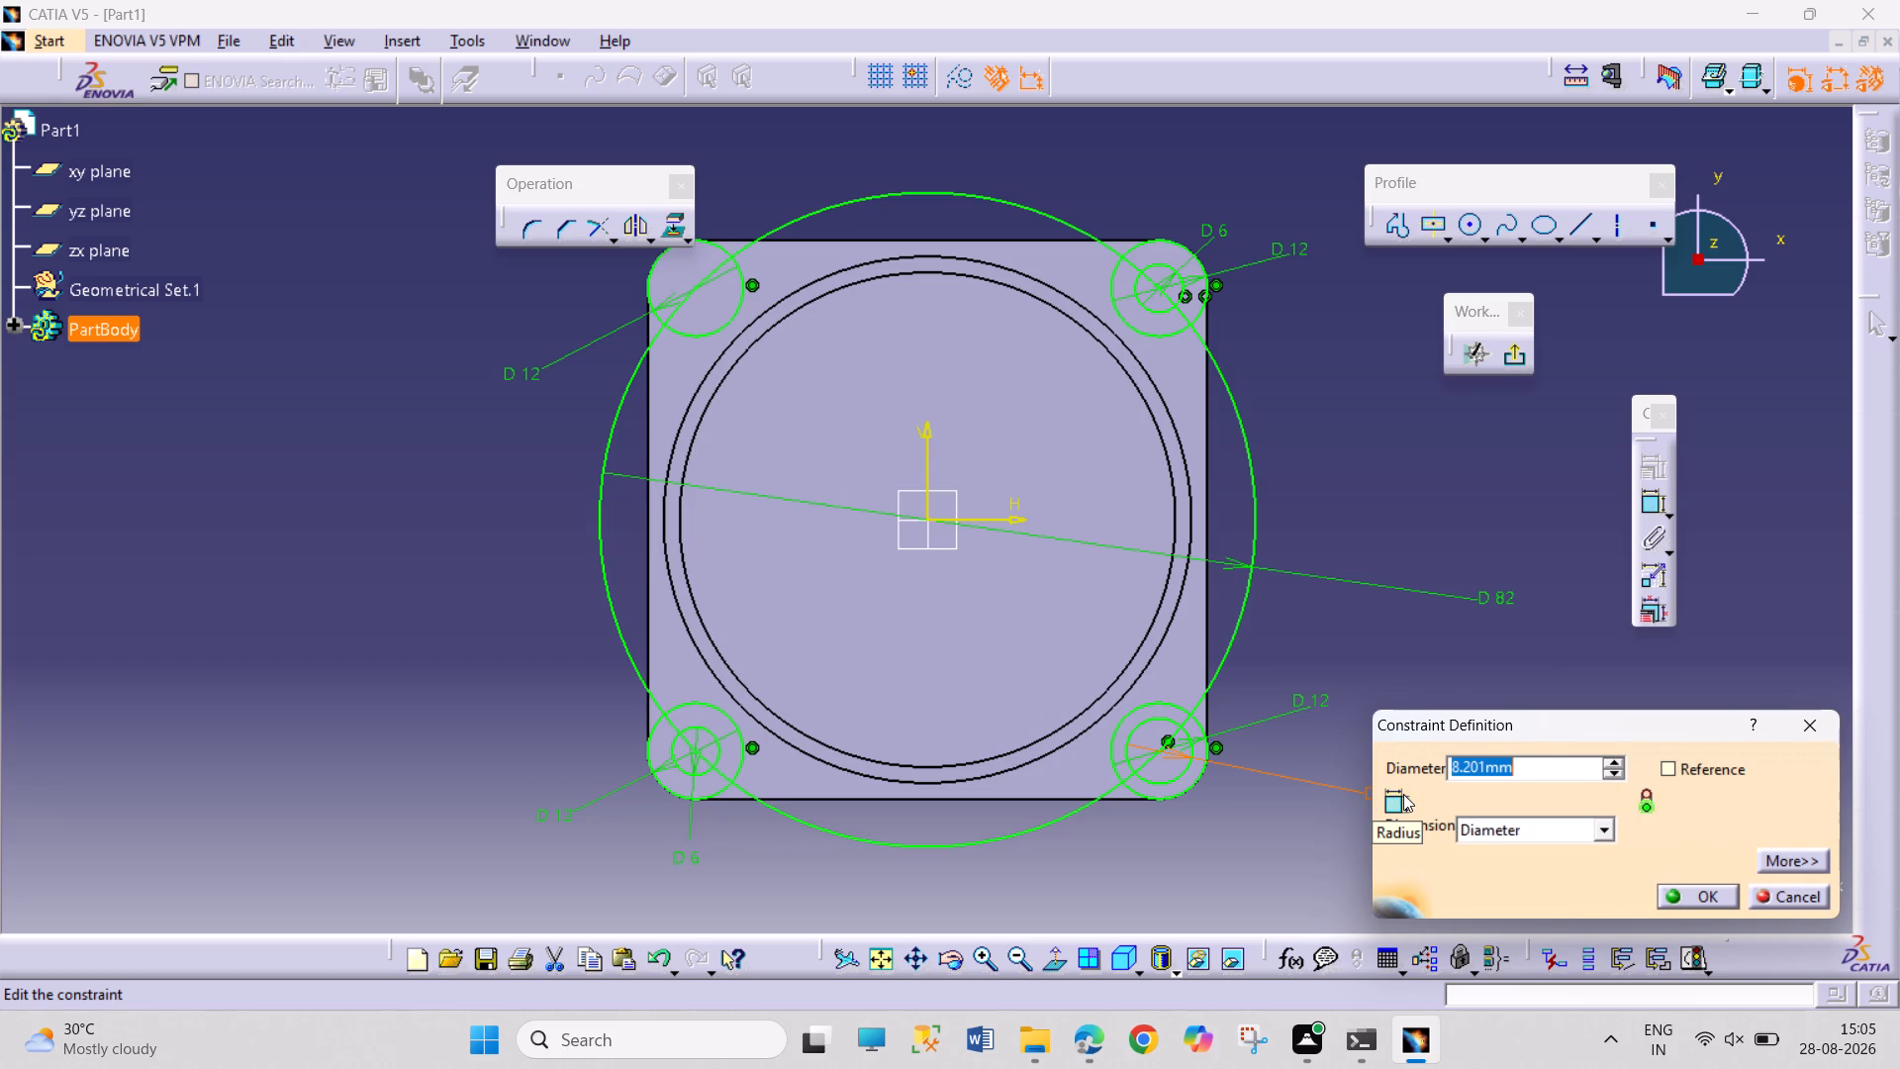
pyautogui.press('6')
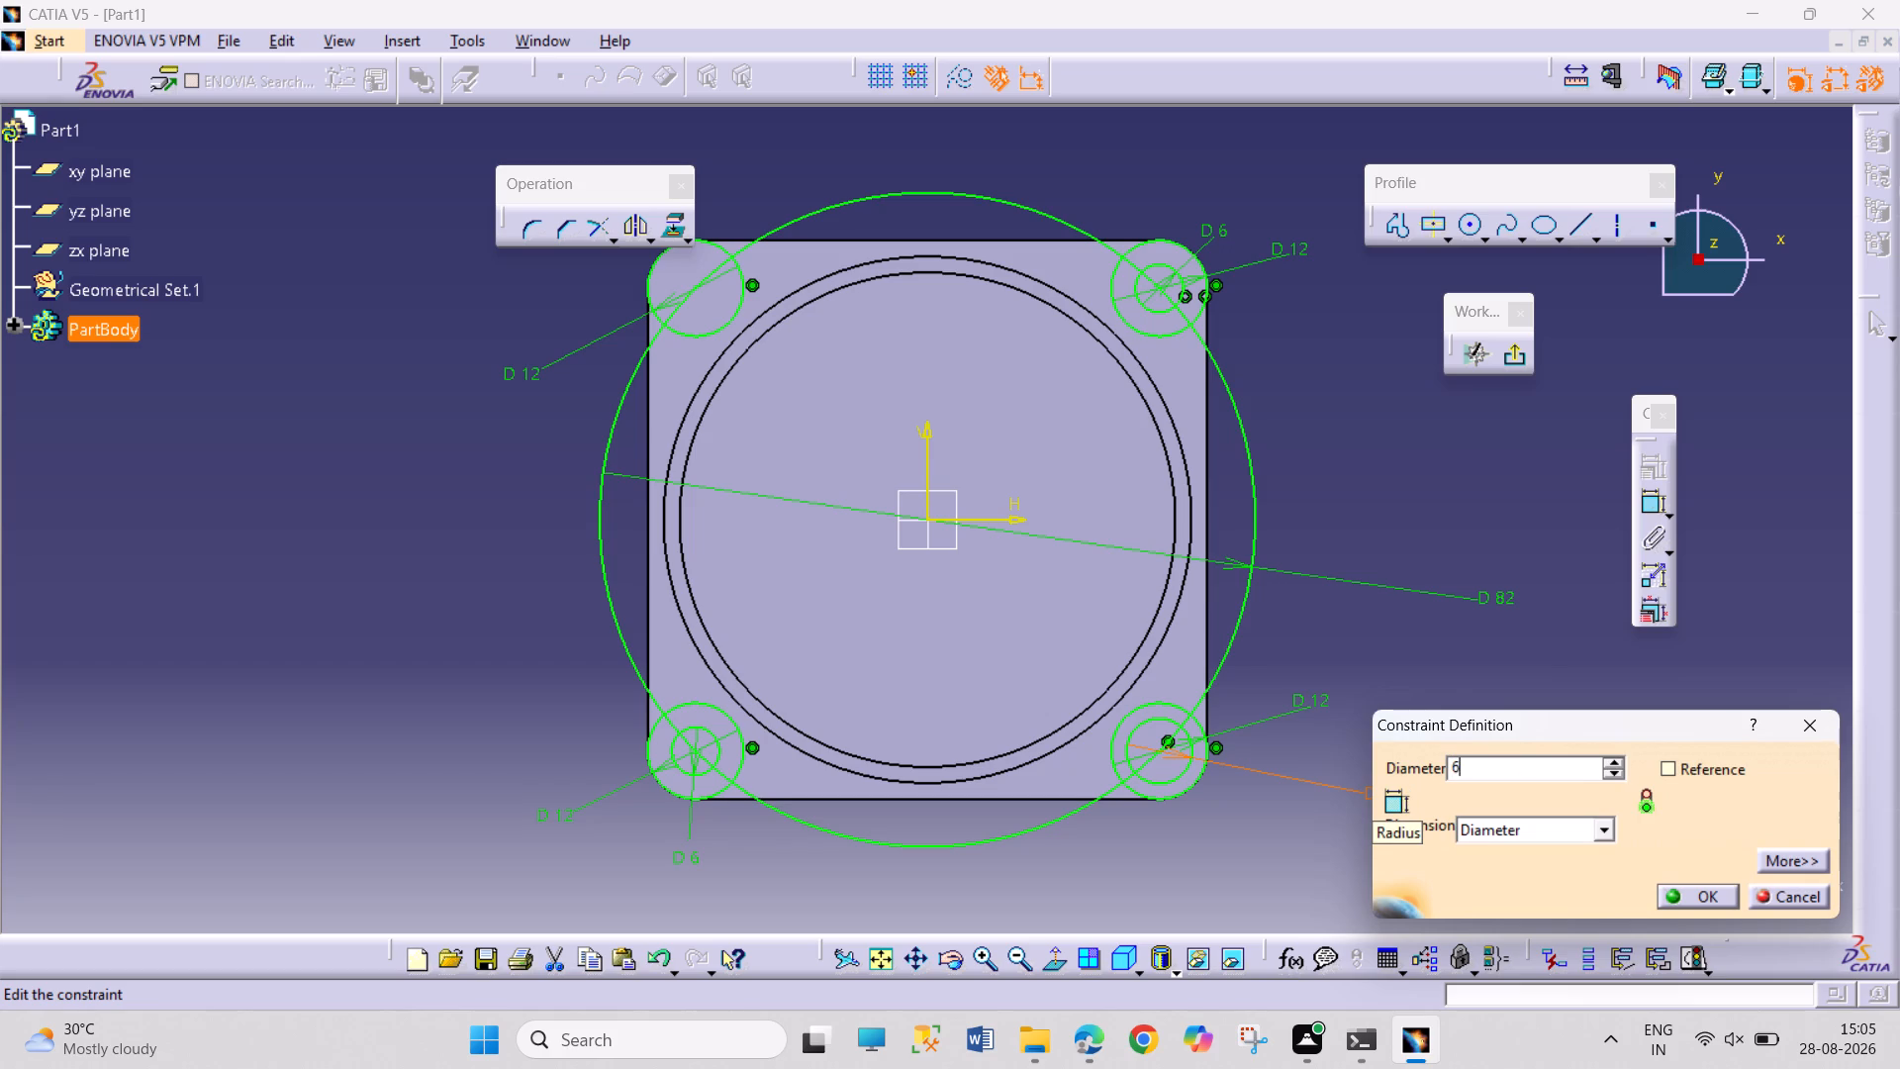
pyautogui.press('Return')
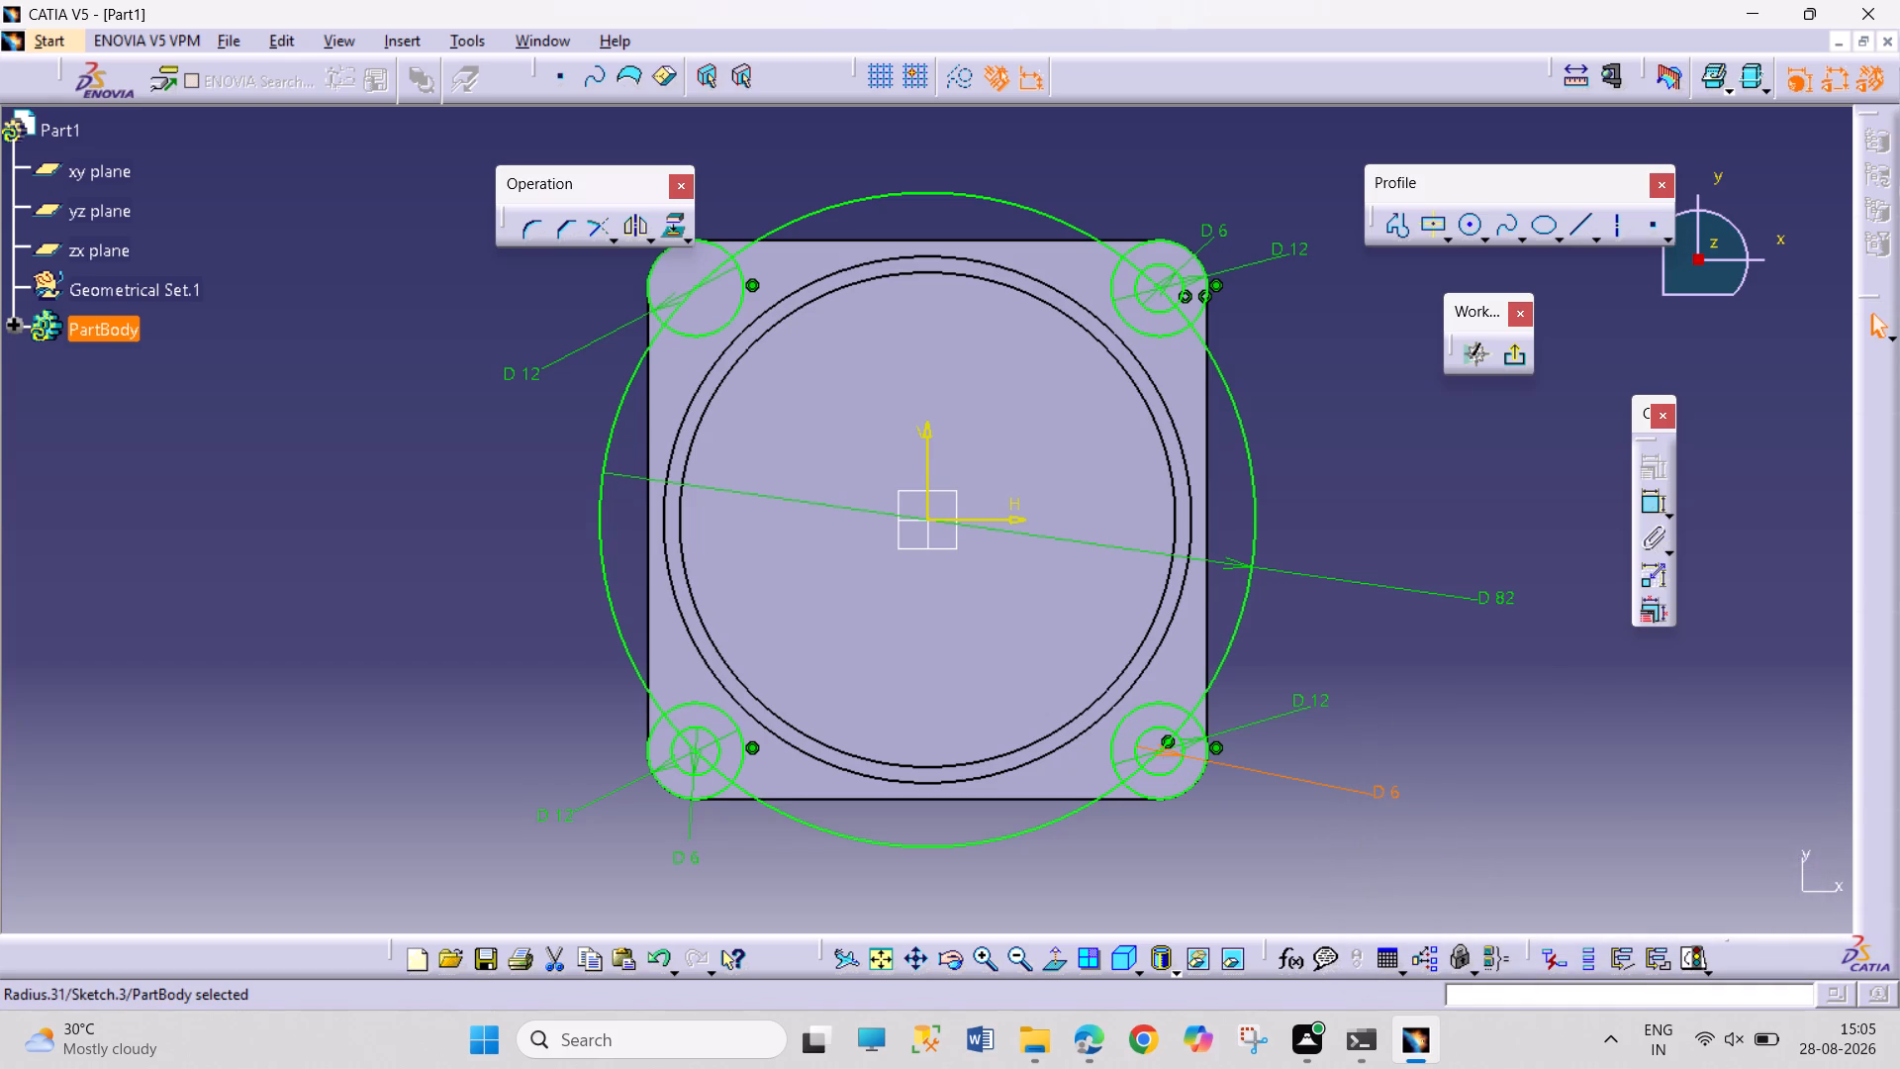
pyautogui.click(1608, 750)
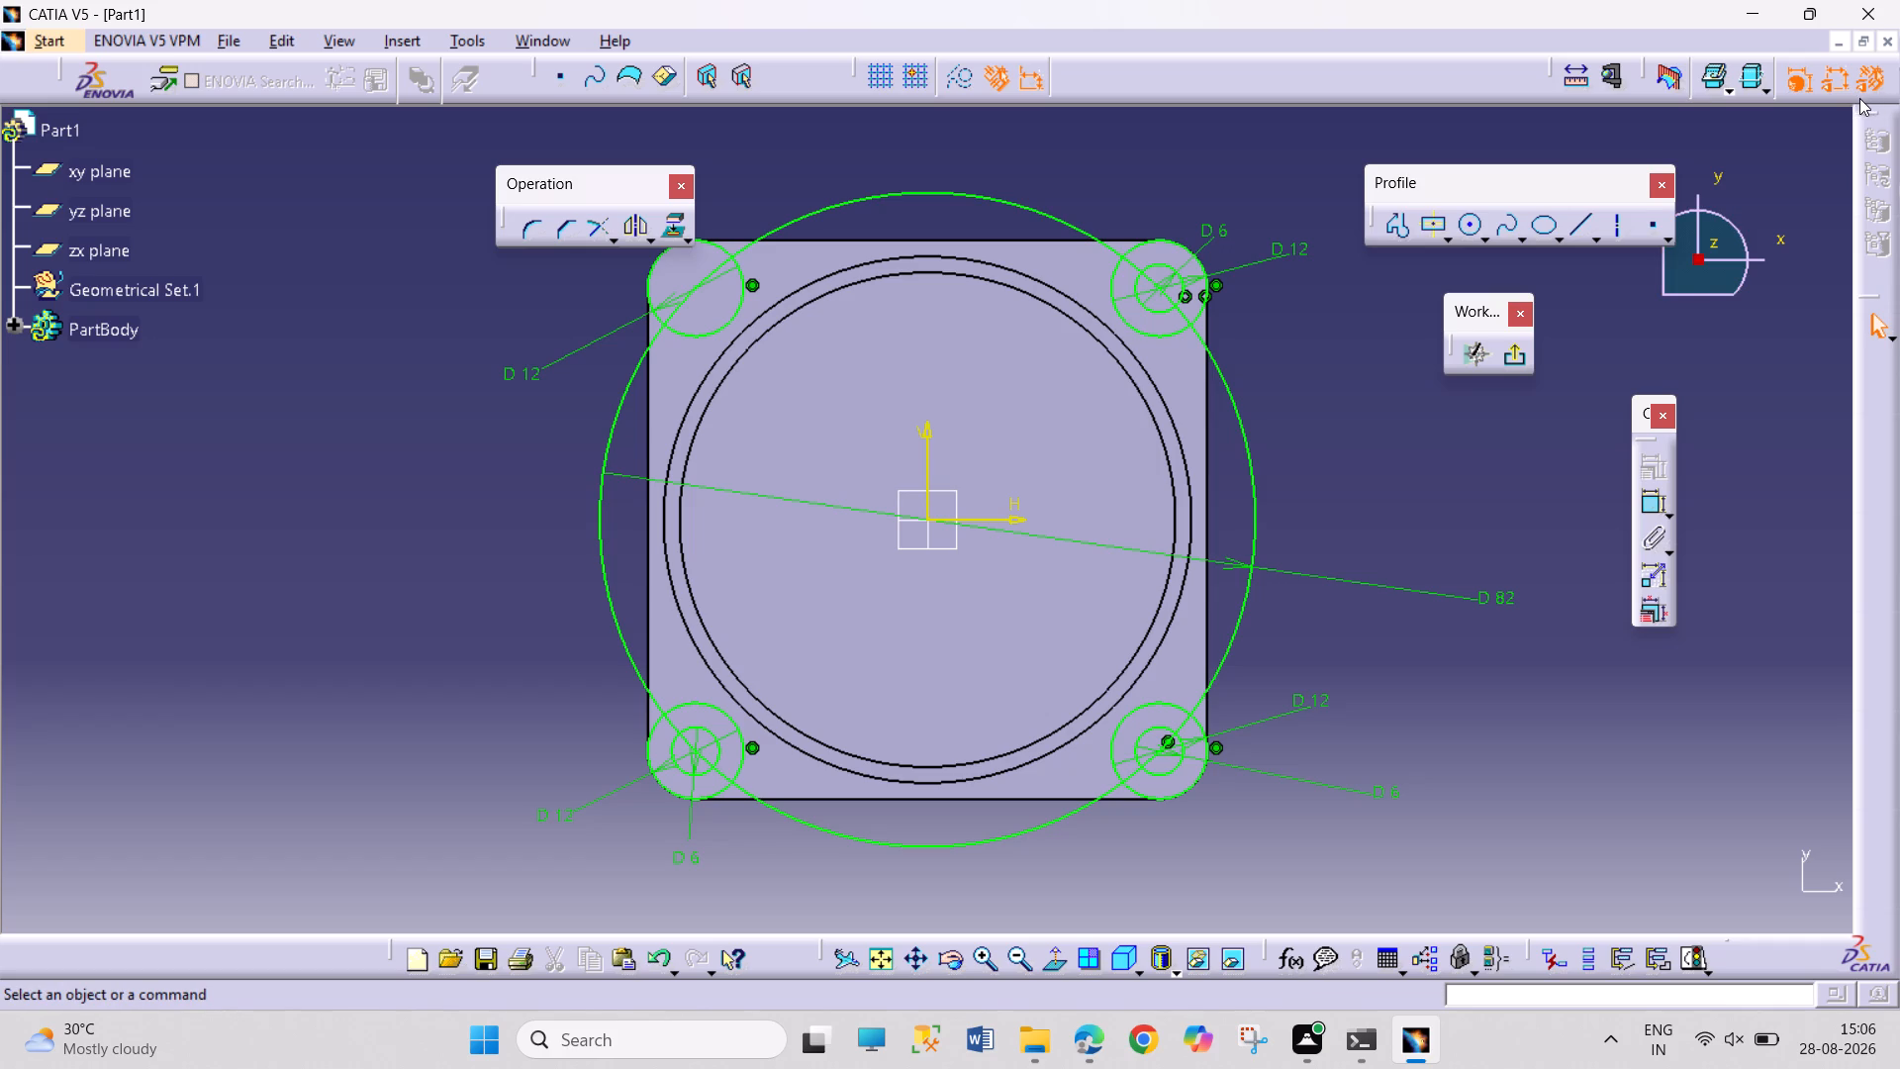
# Close the current housing part without saving it.
pyautogui.click(1886, 49)
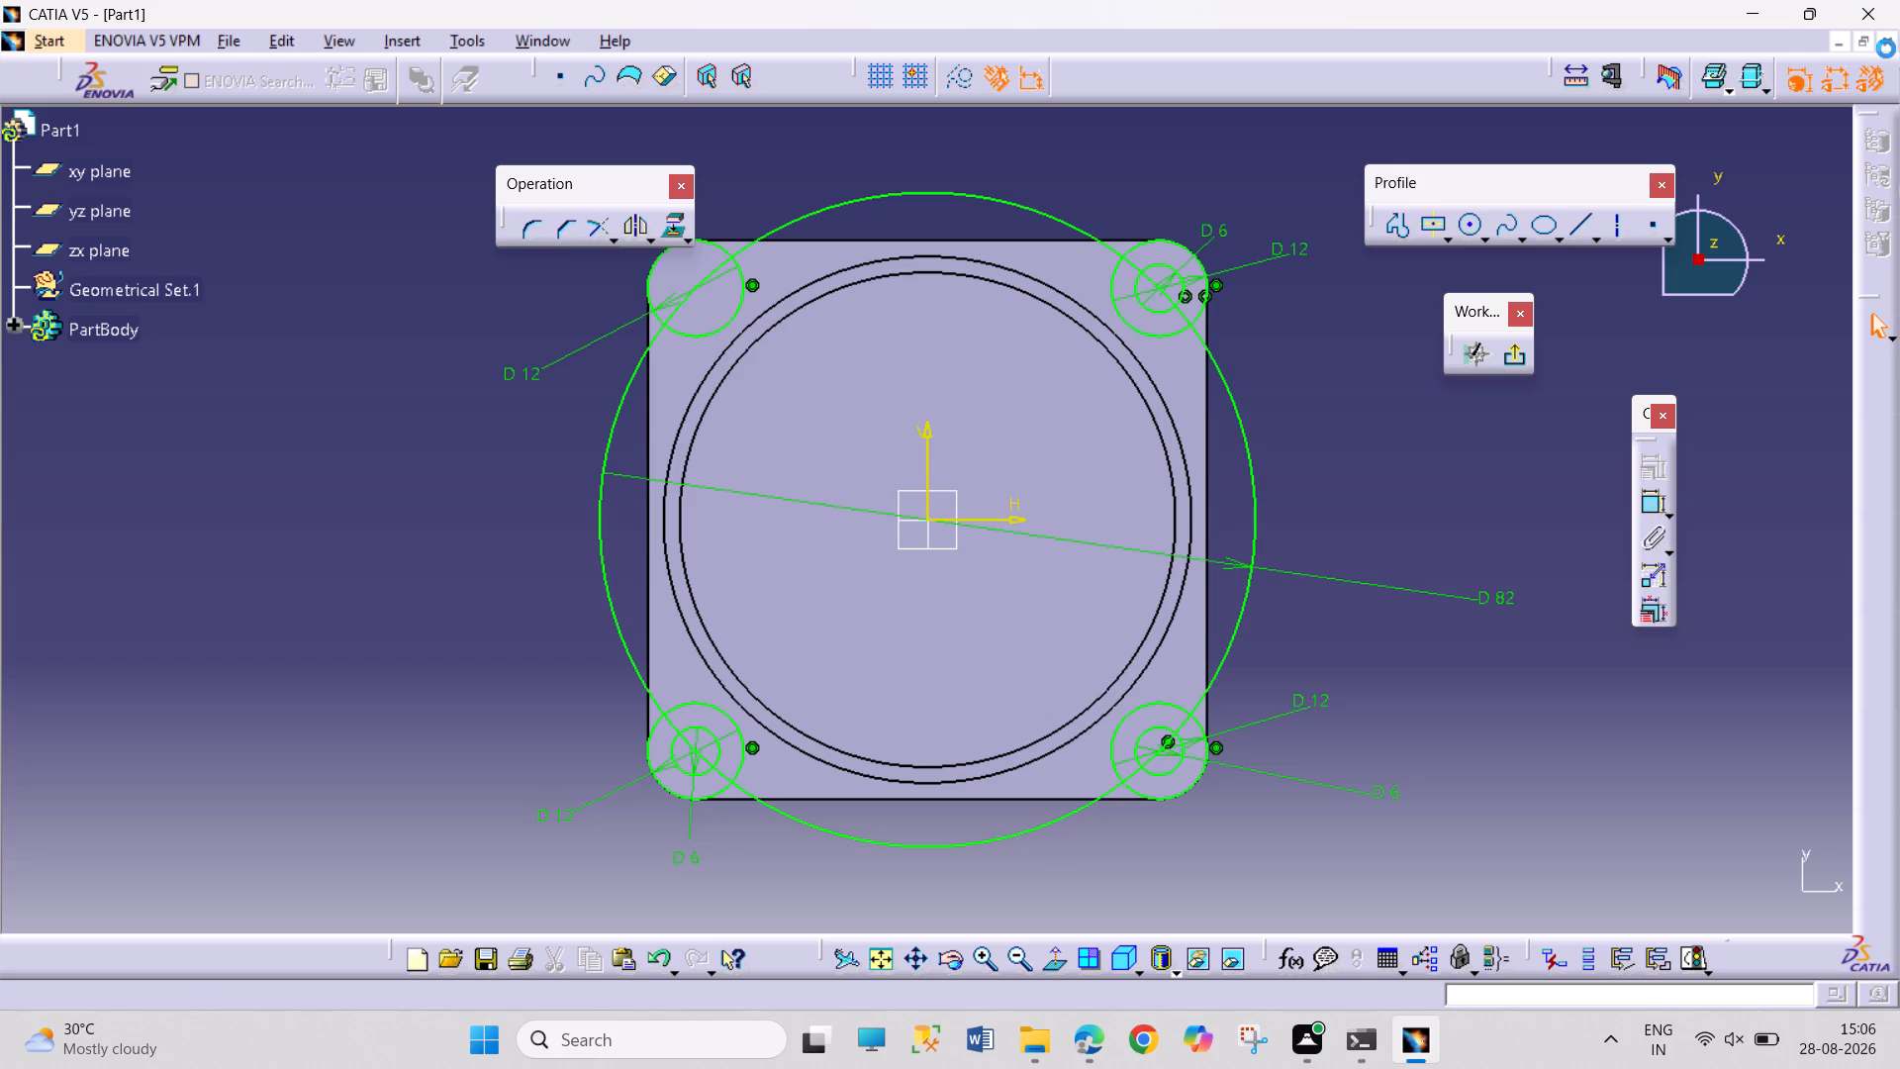
pyautogui.click(1024, 574)
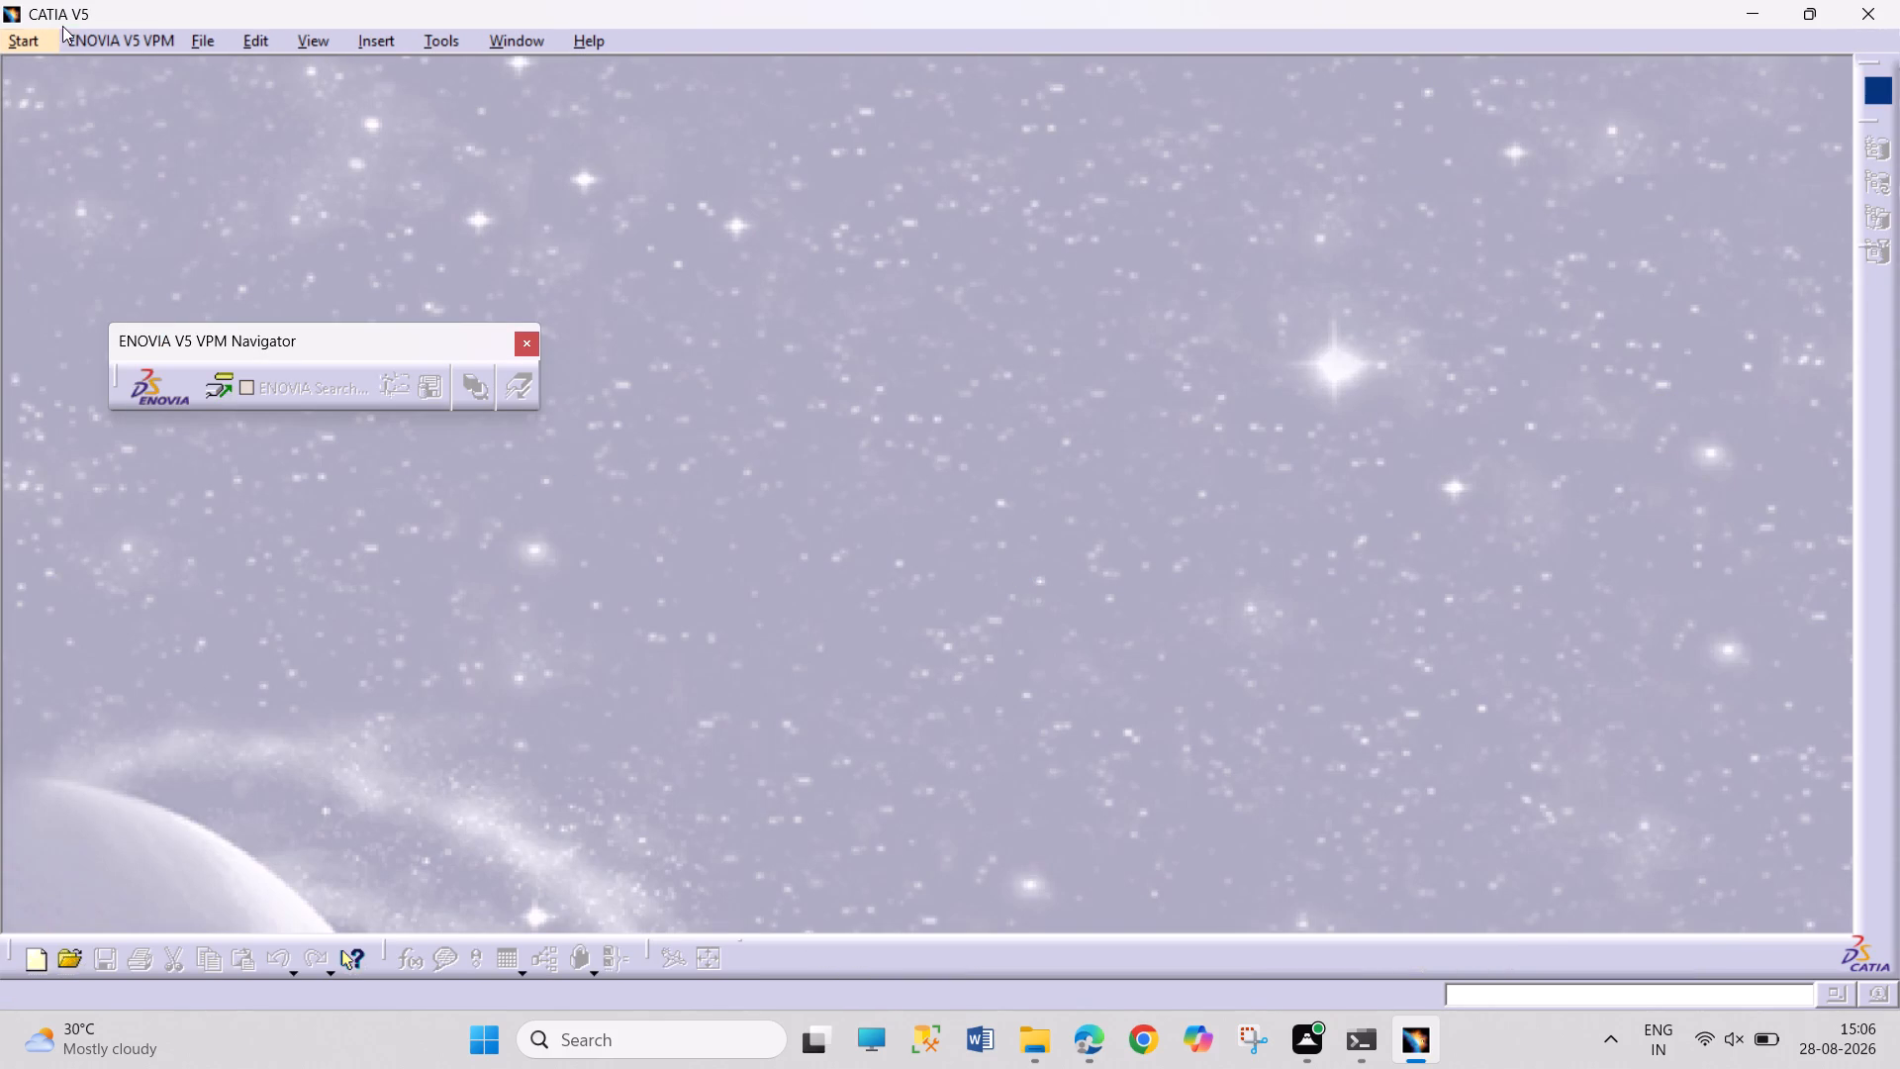
# Create a new empty part in the Part Design workbench.
pyautogui.click(45, 54)
pyautogui.click(46, 40)
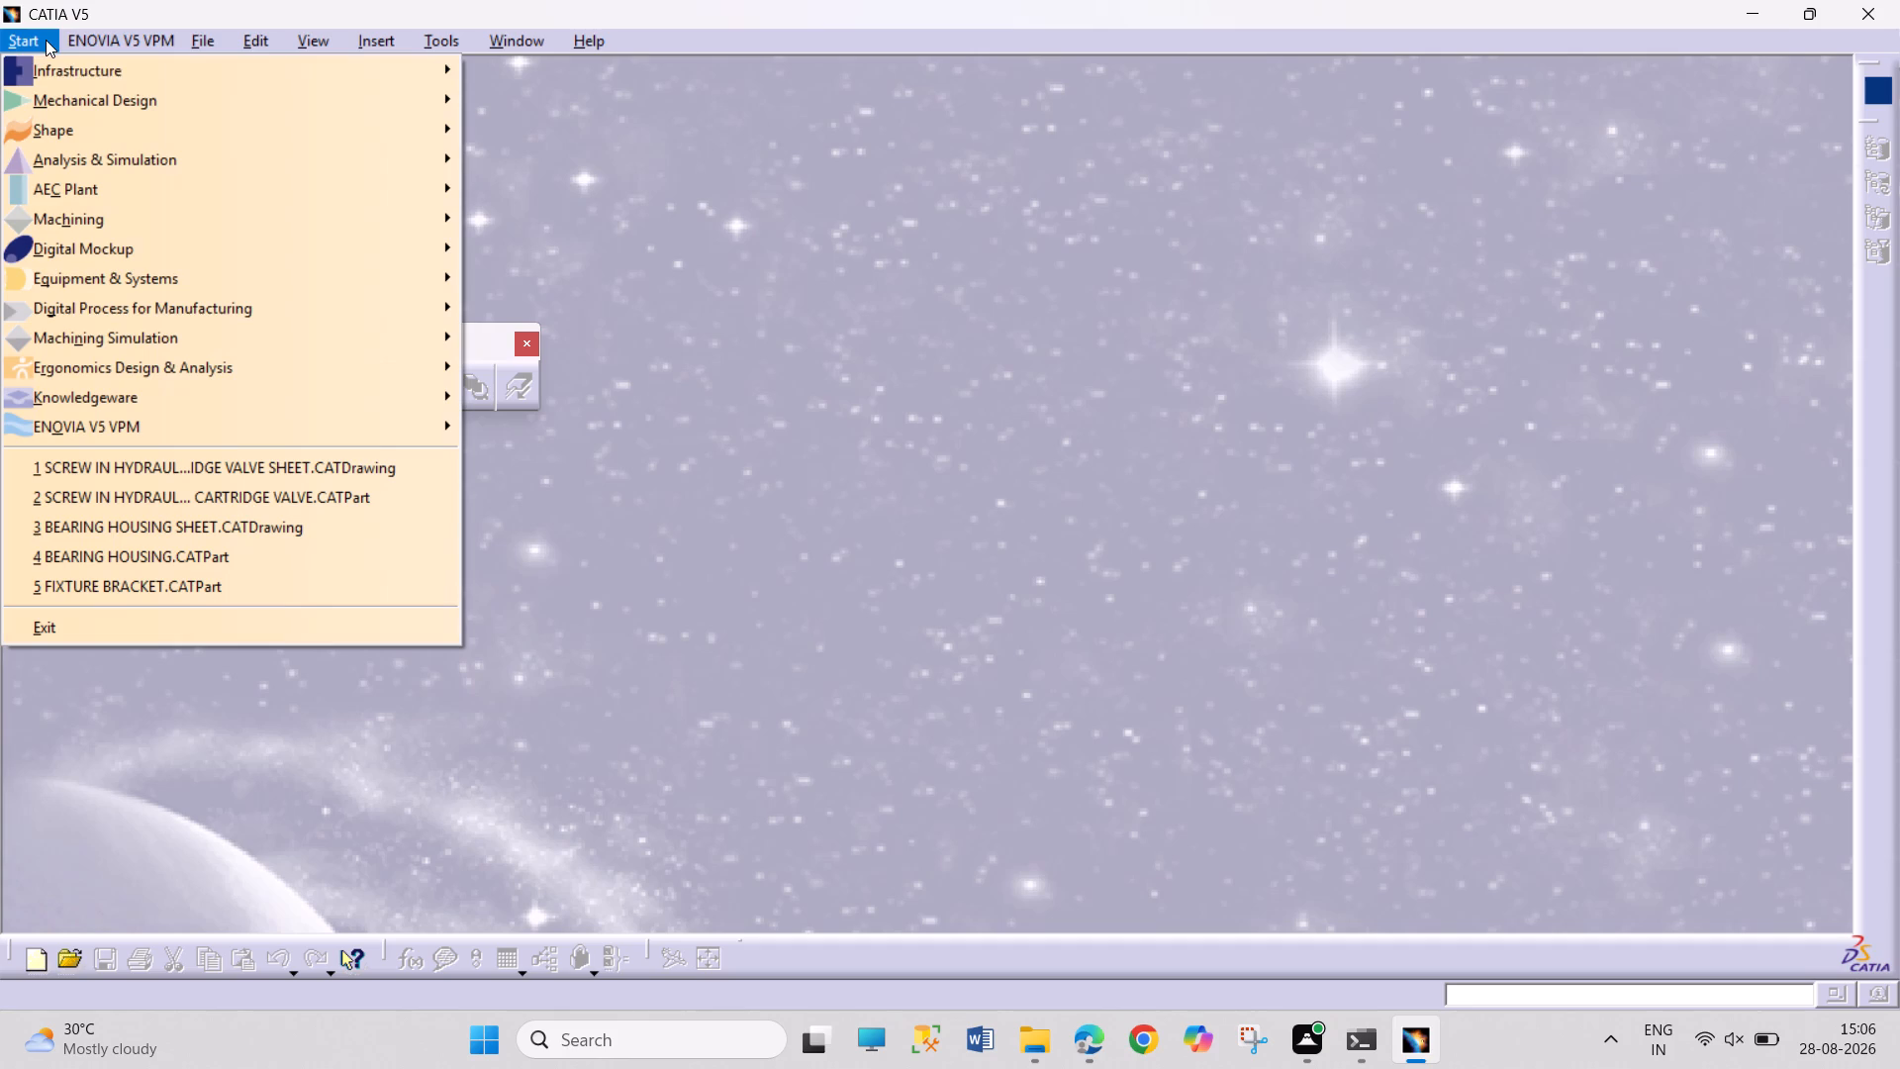
pyautogui.click(180, 99)
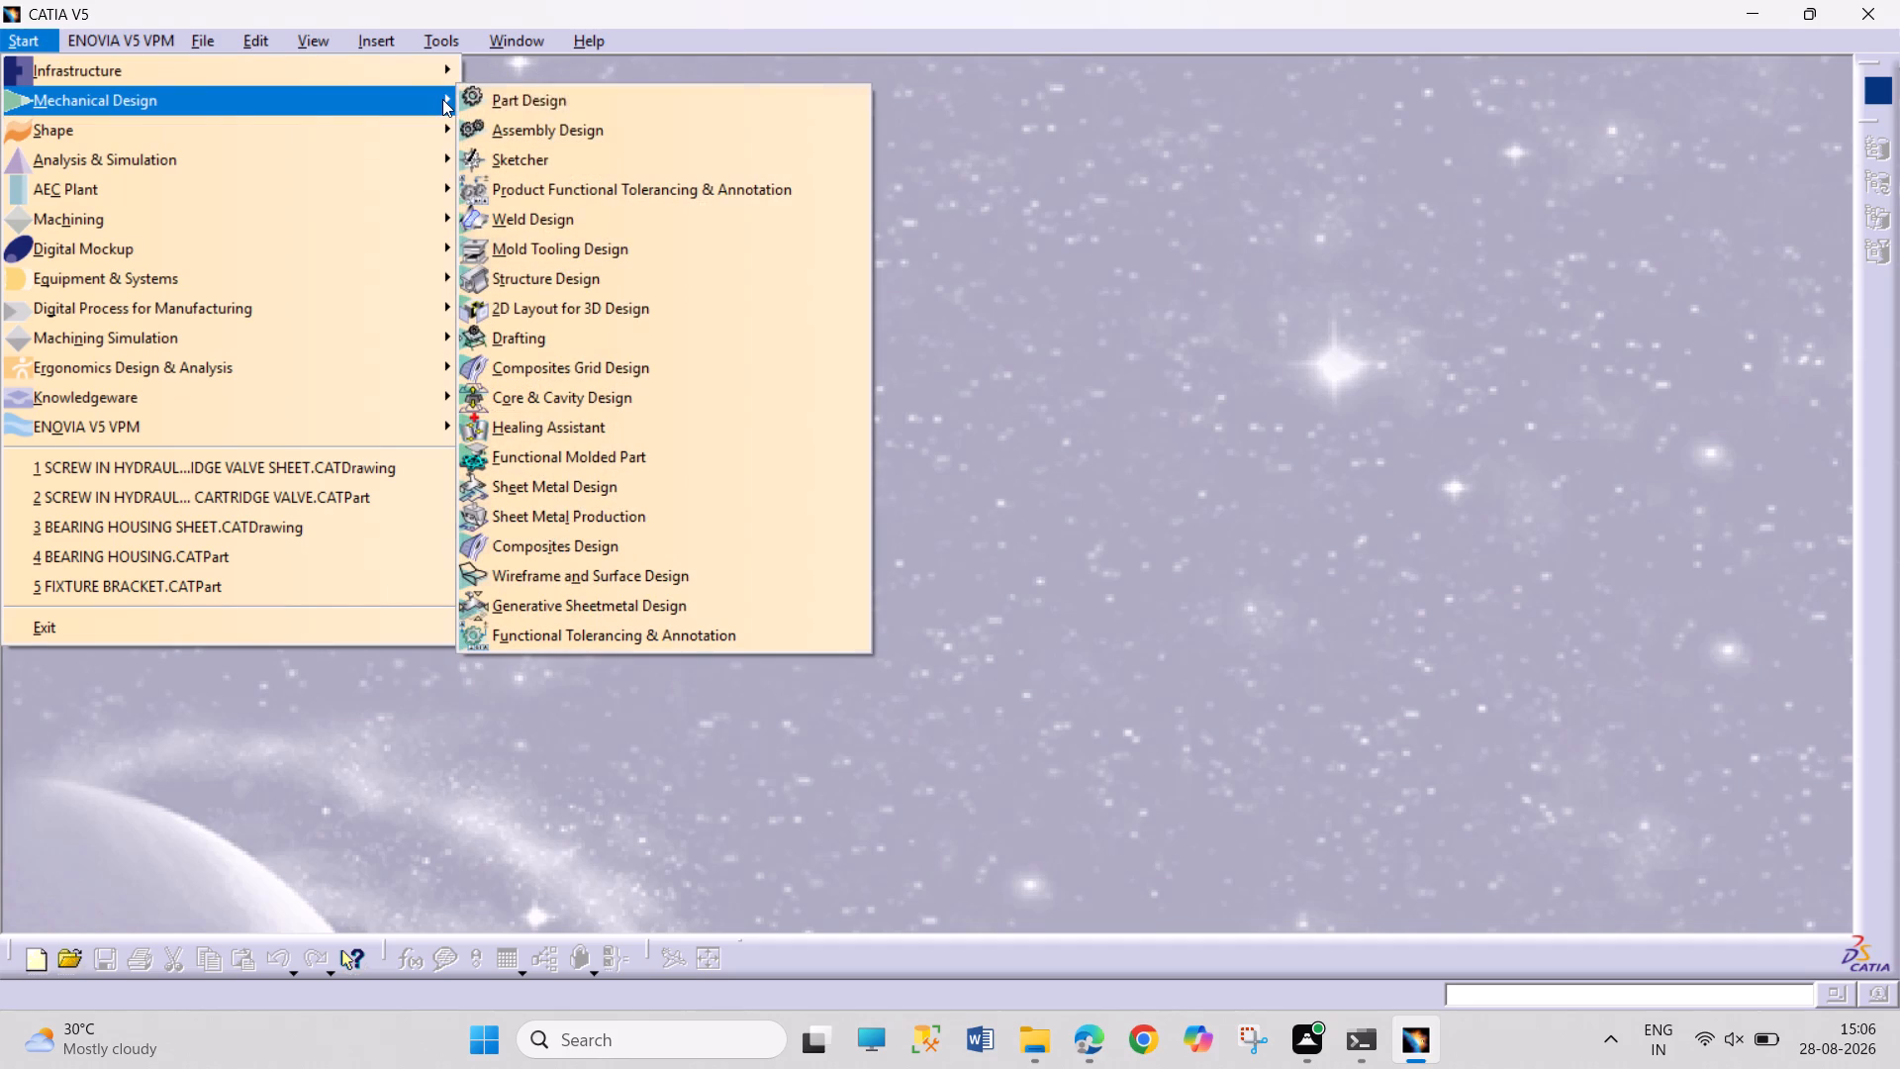
pyautogui.click(487, 96)
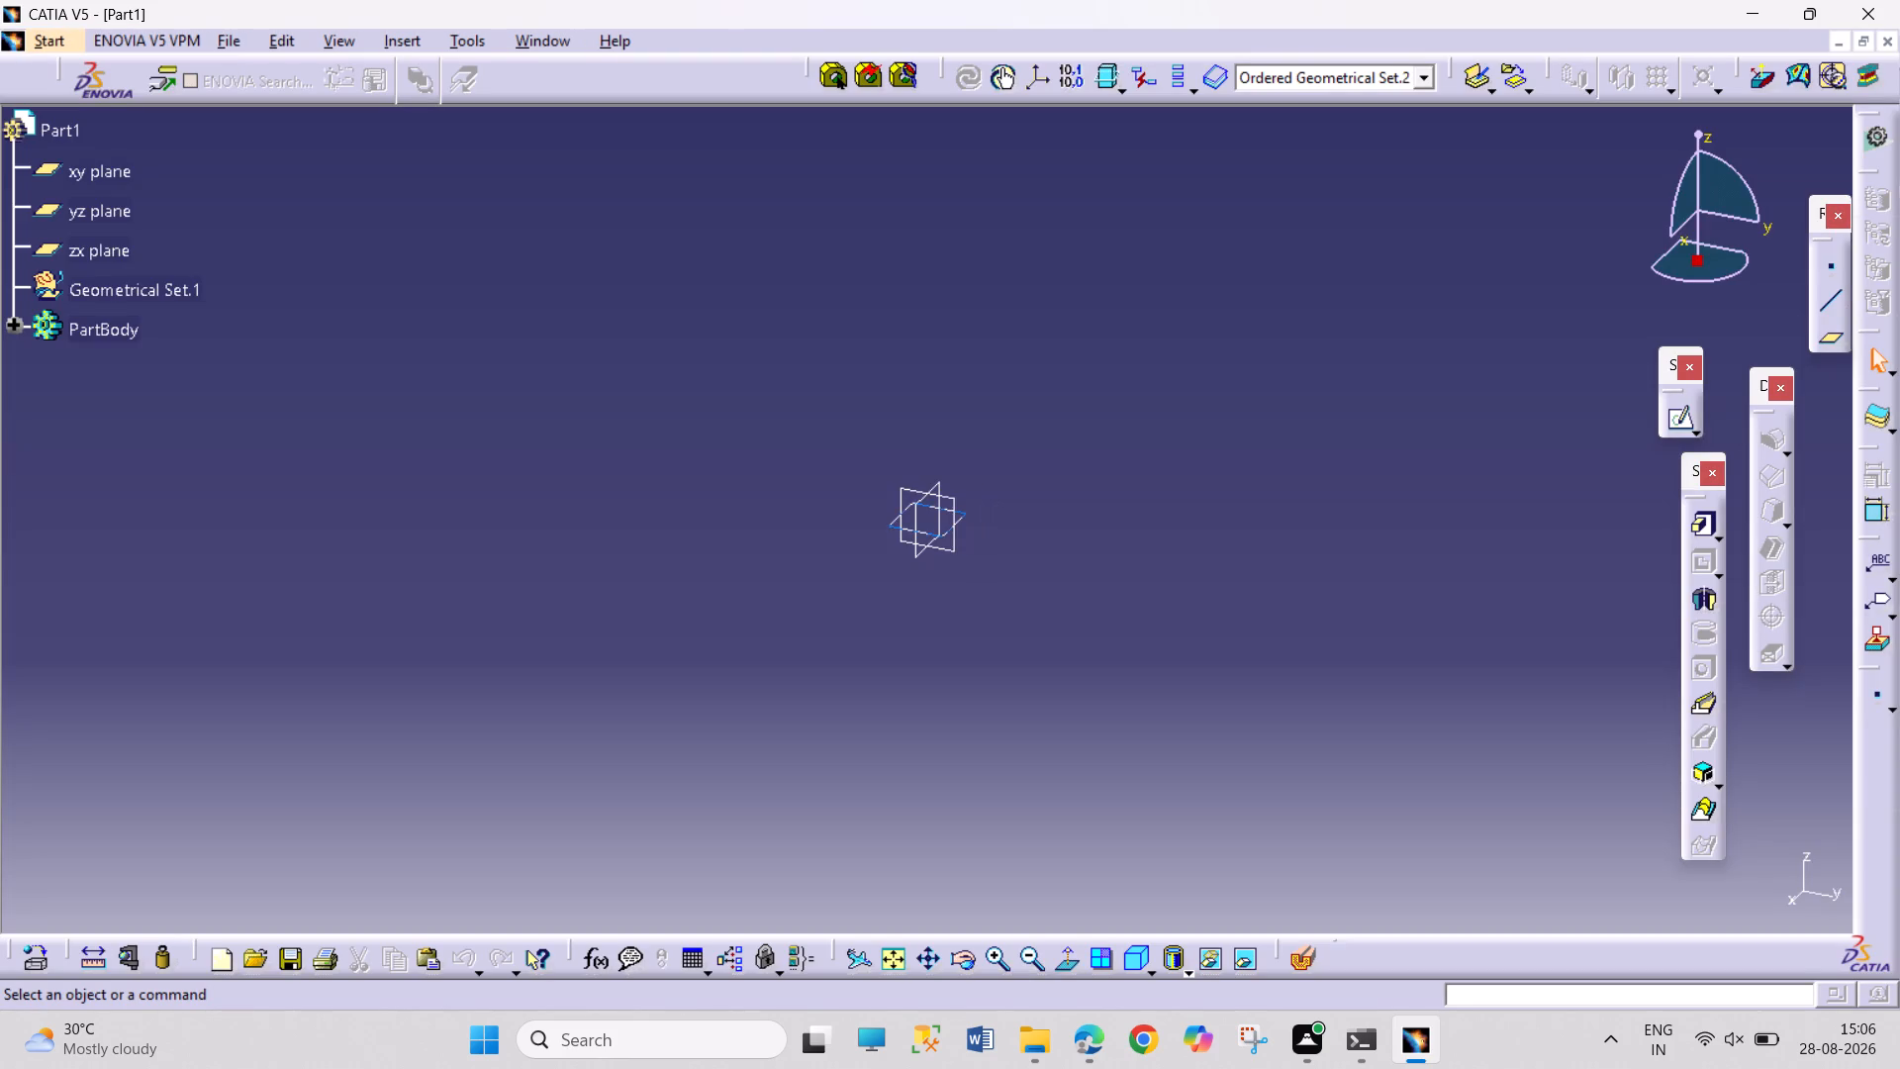
# Select the xy plane and start recording a macro in the CATScript language, named FLANGED HOUSING.CATScript.
pyautogui.click(968, 514)
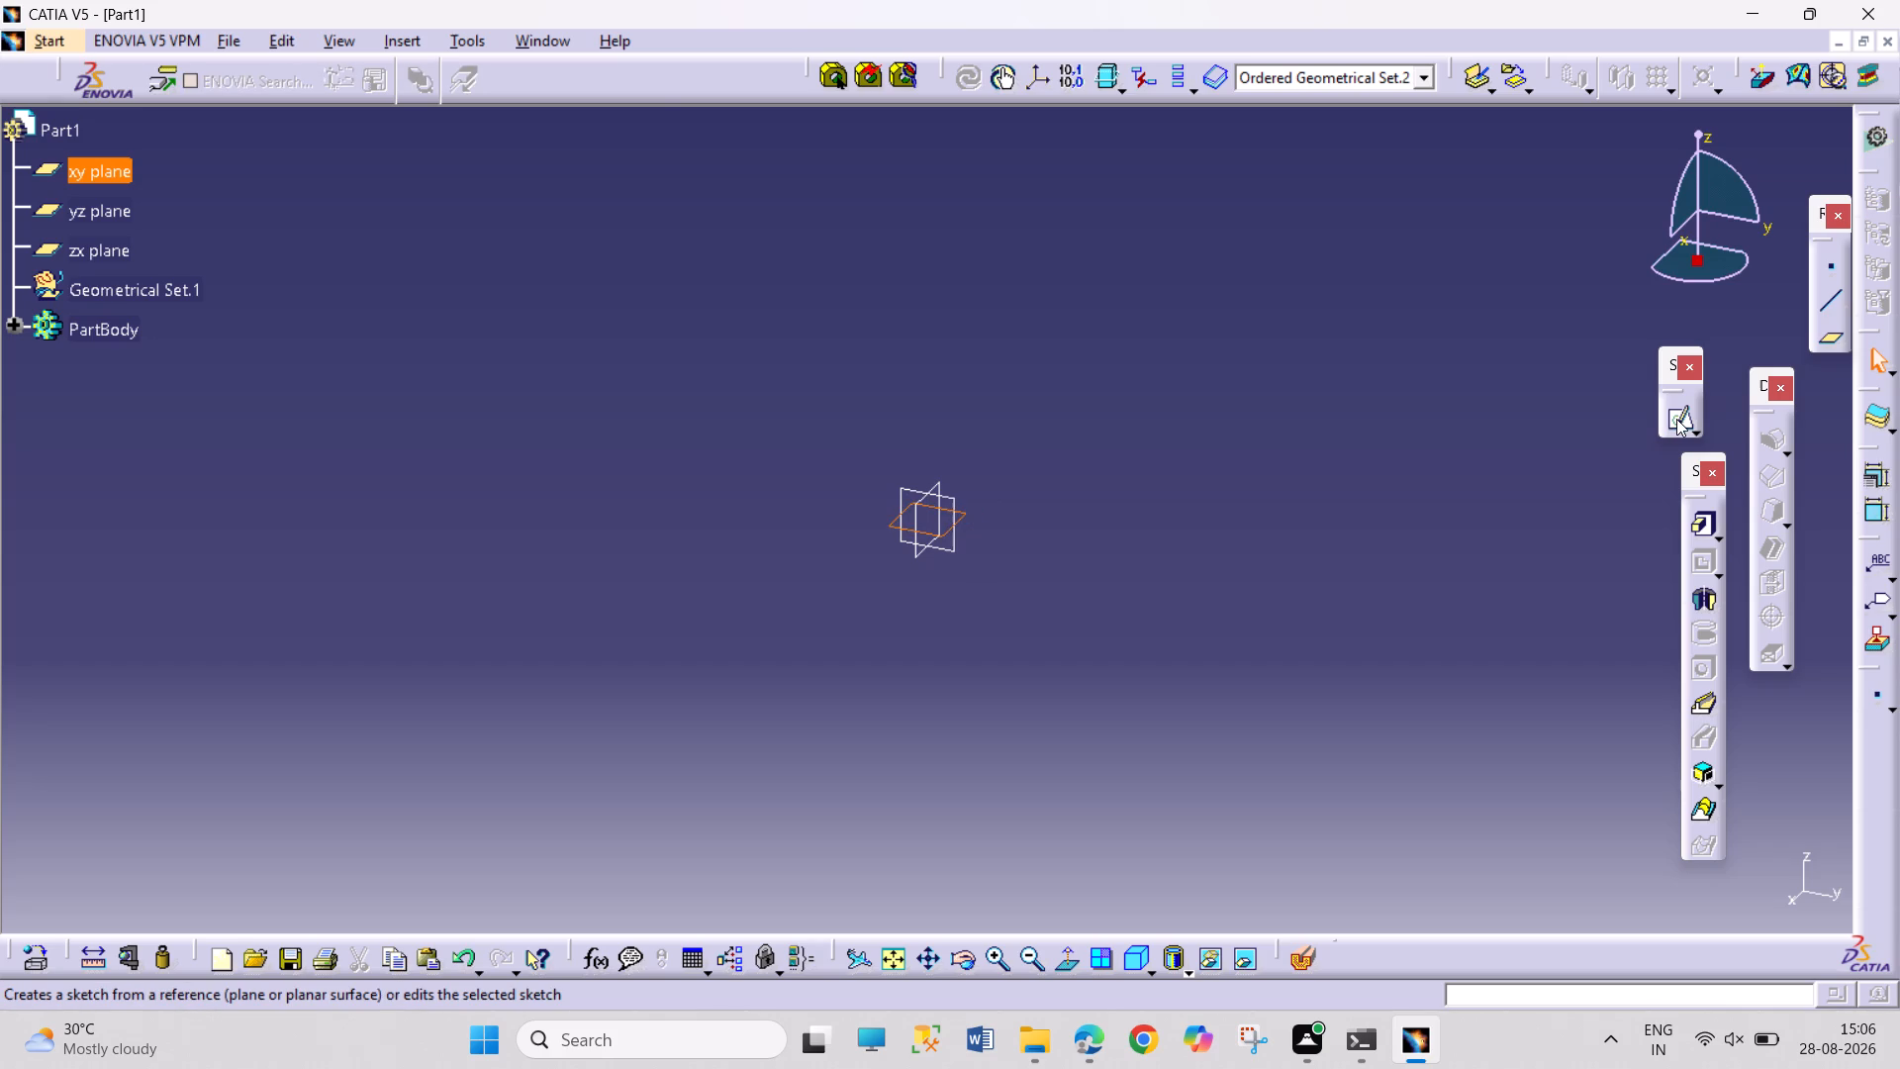
pyautogui.click(460, 41)
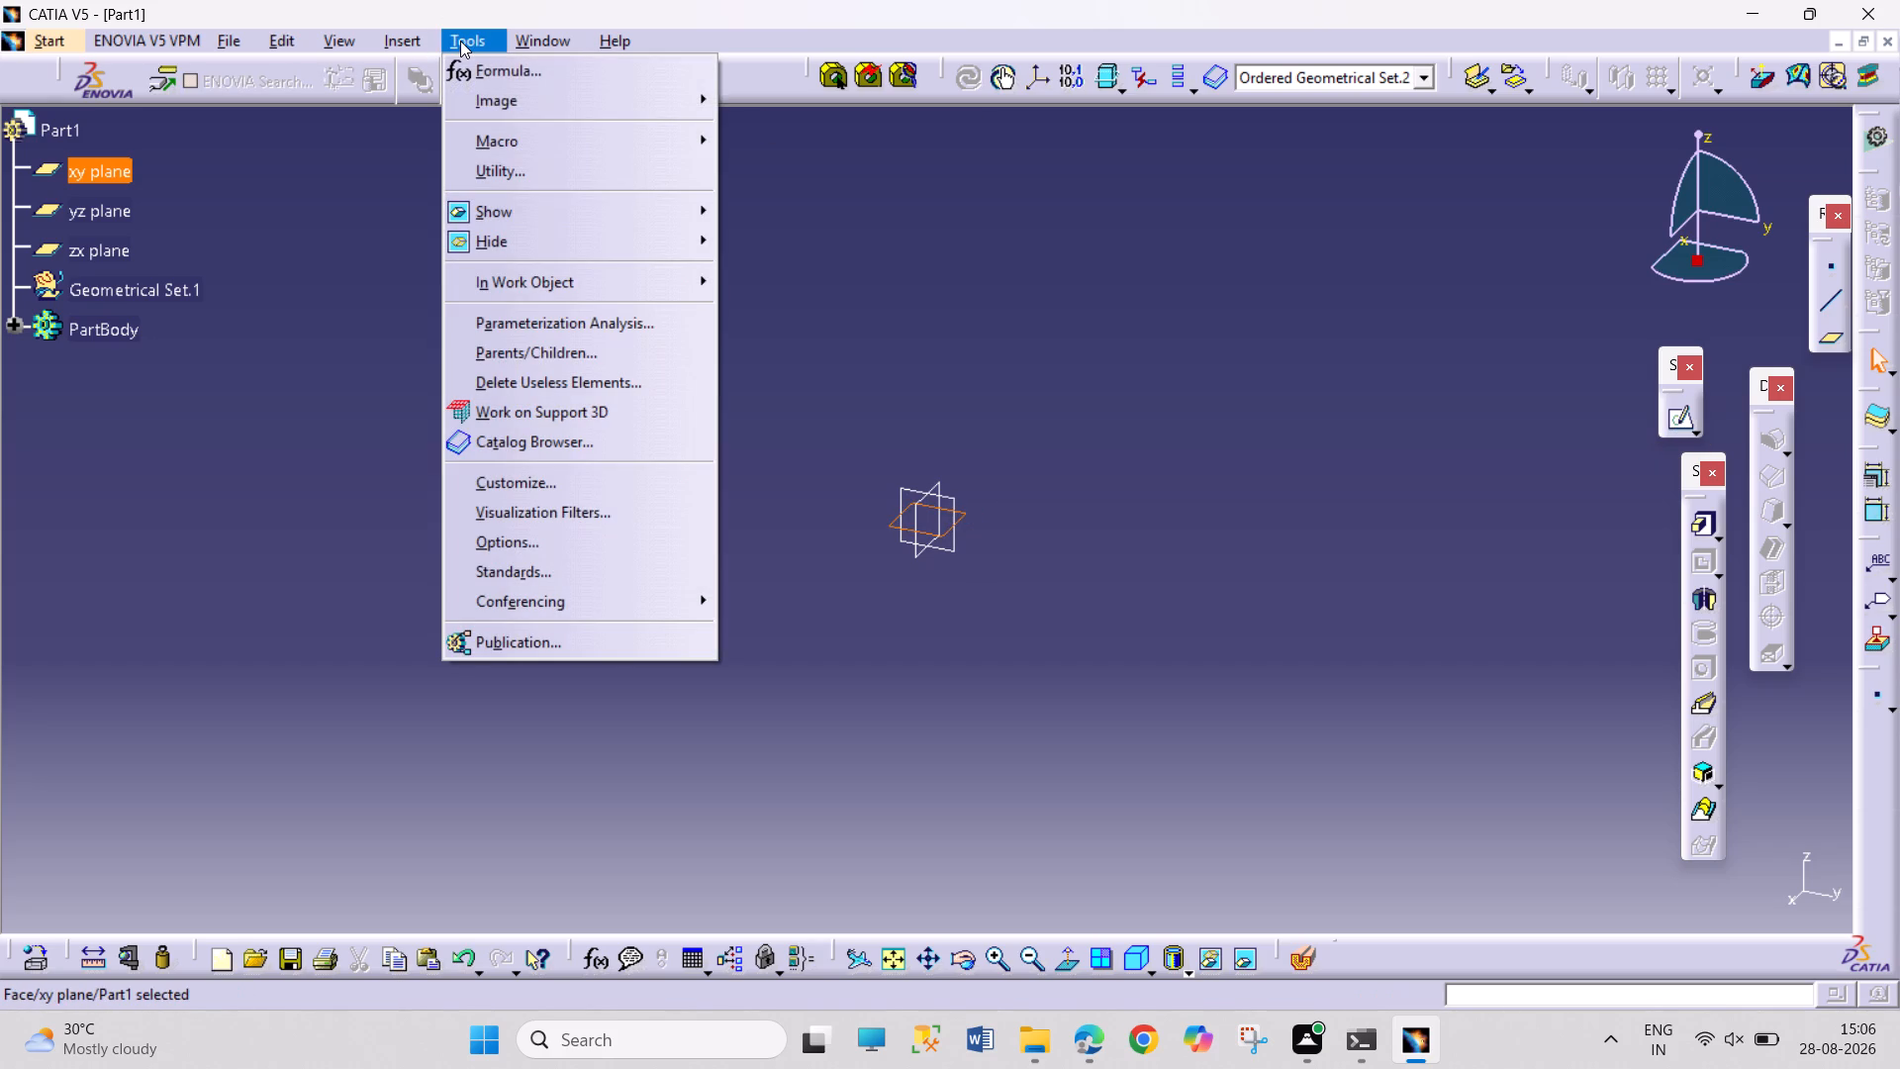
pyautogui.click(540, 132)
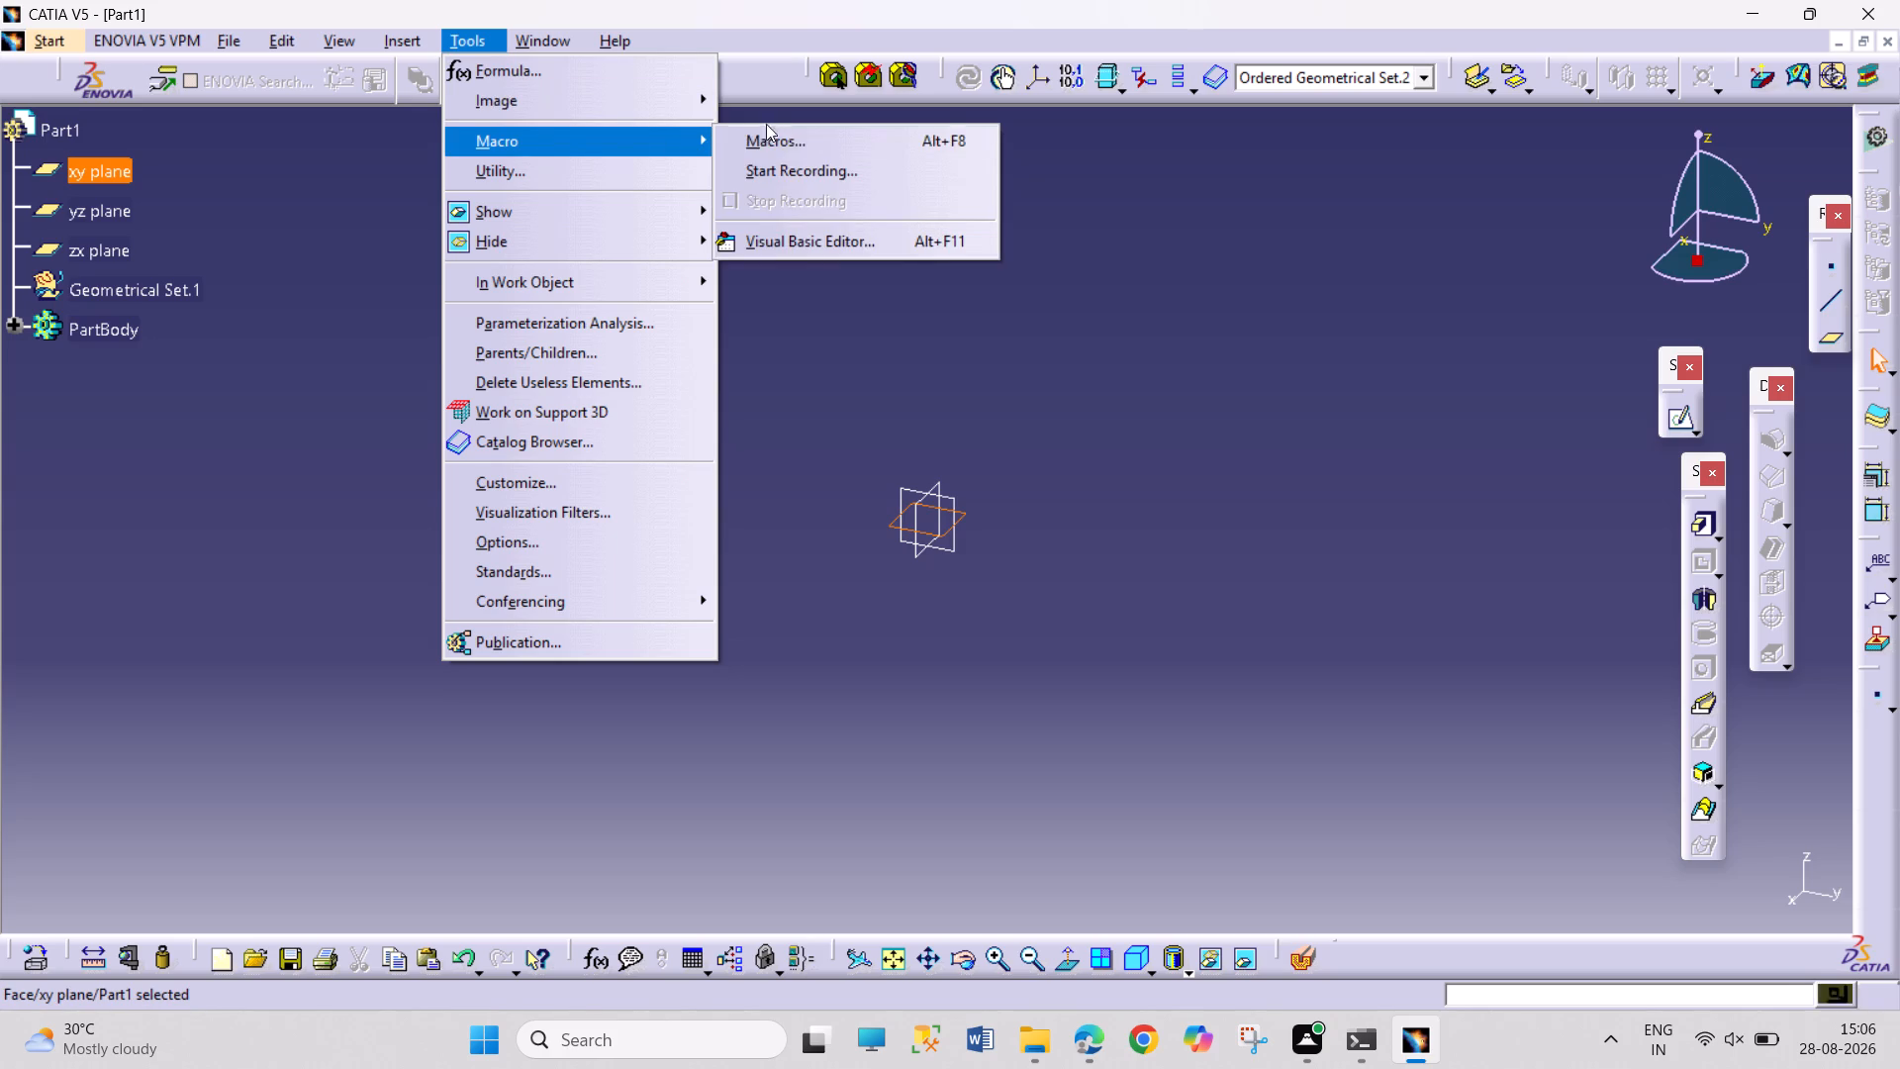
pyautogui.click(881, 169)
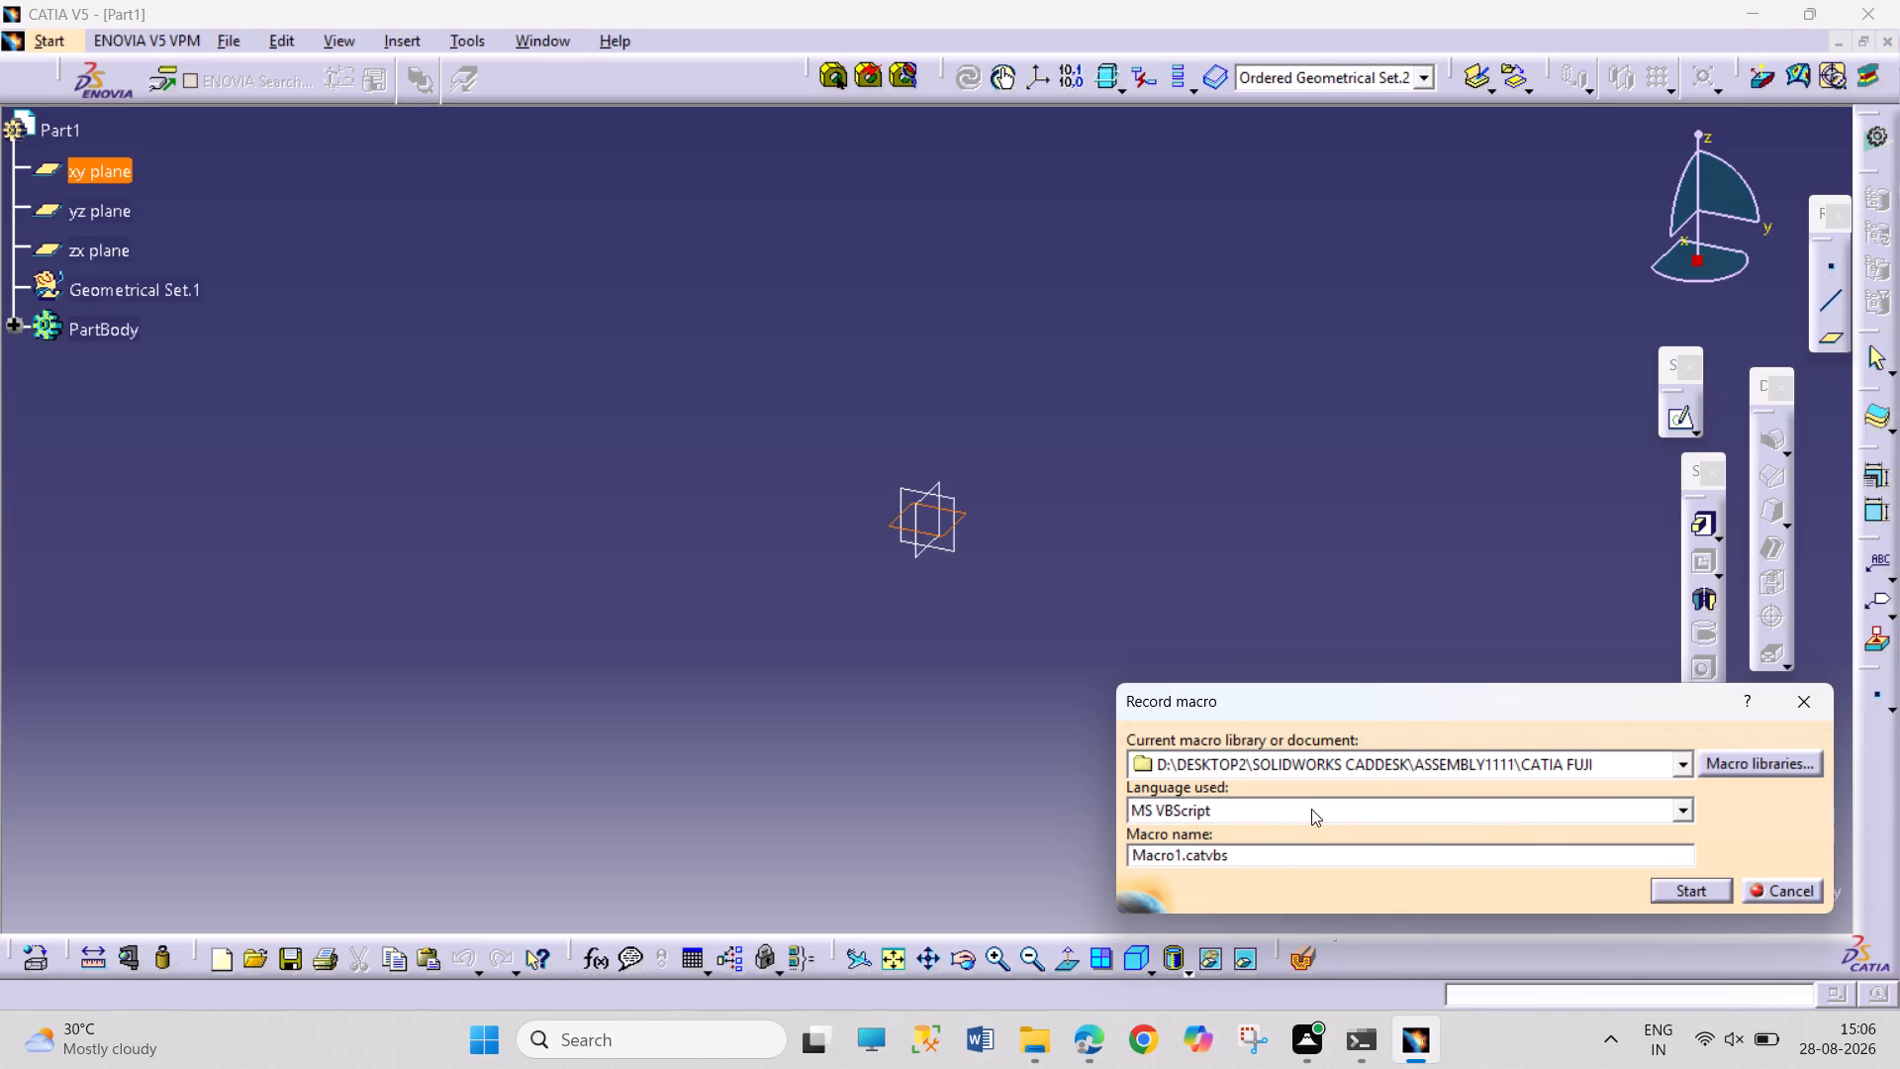
pyautogui.click(1690, 800)
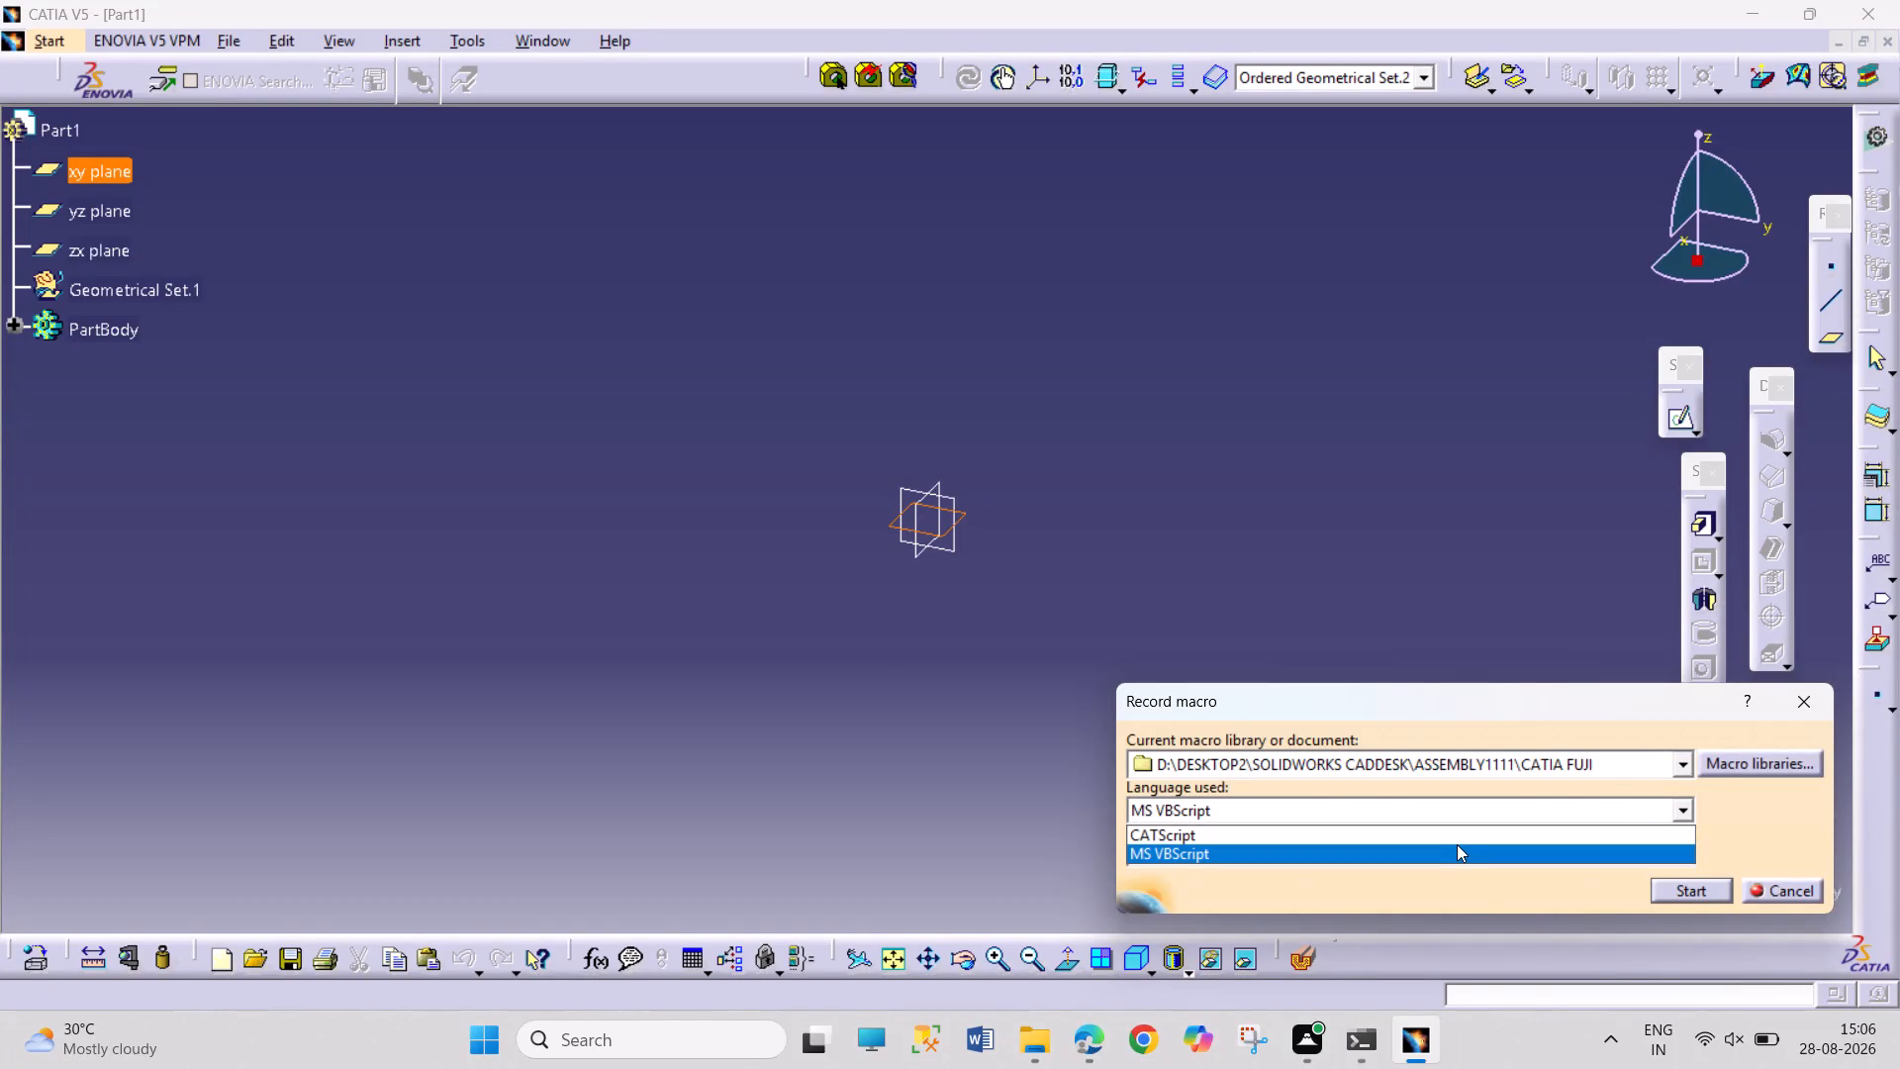
pyautogui.click(1448, 819)
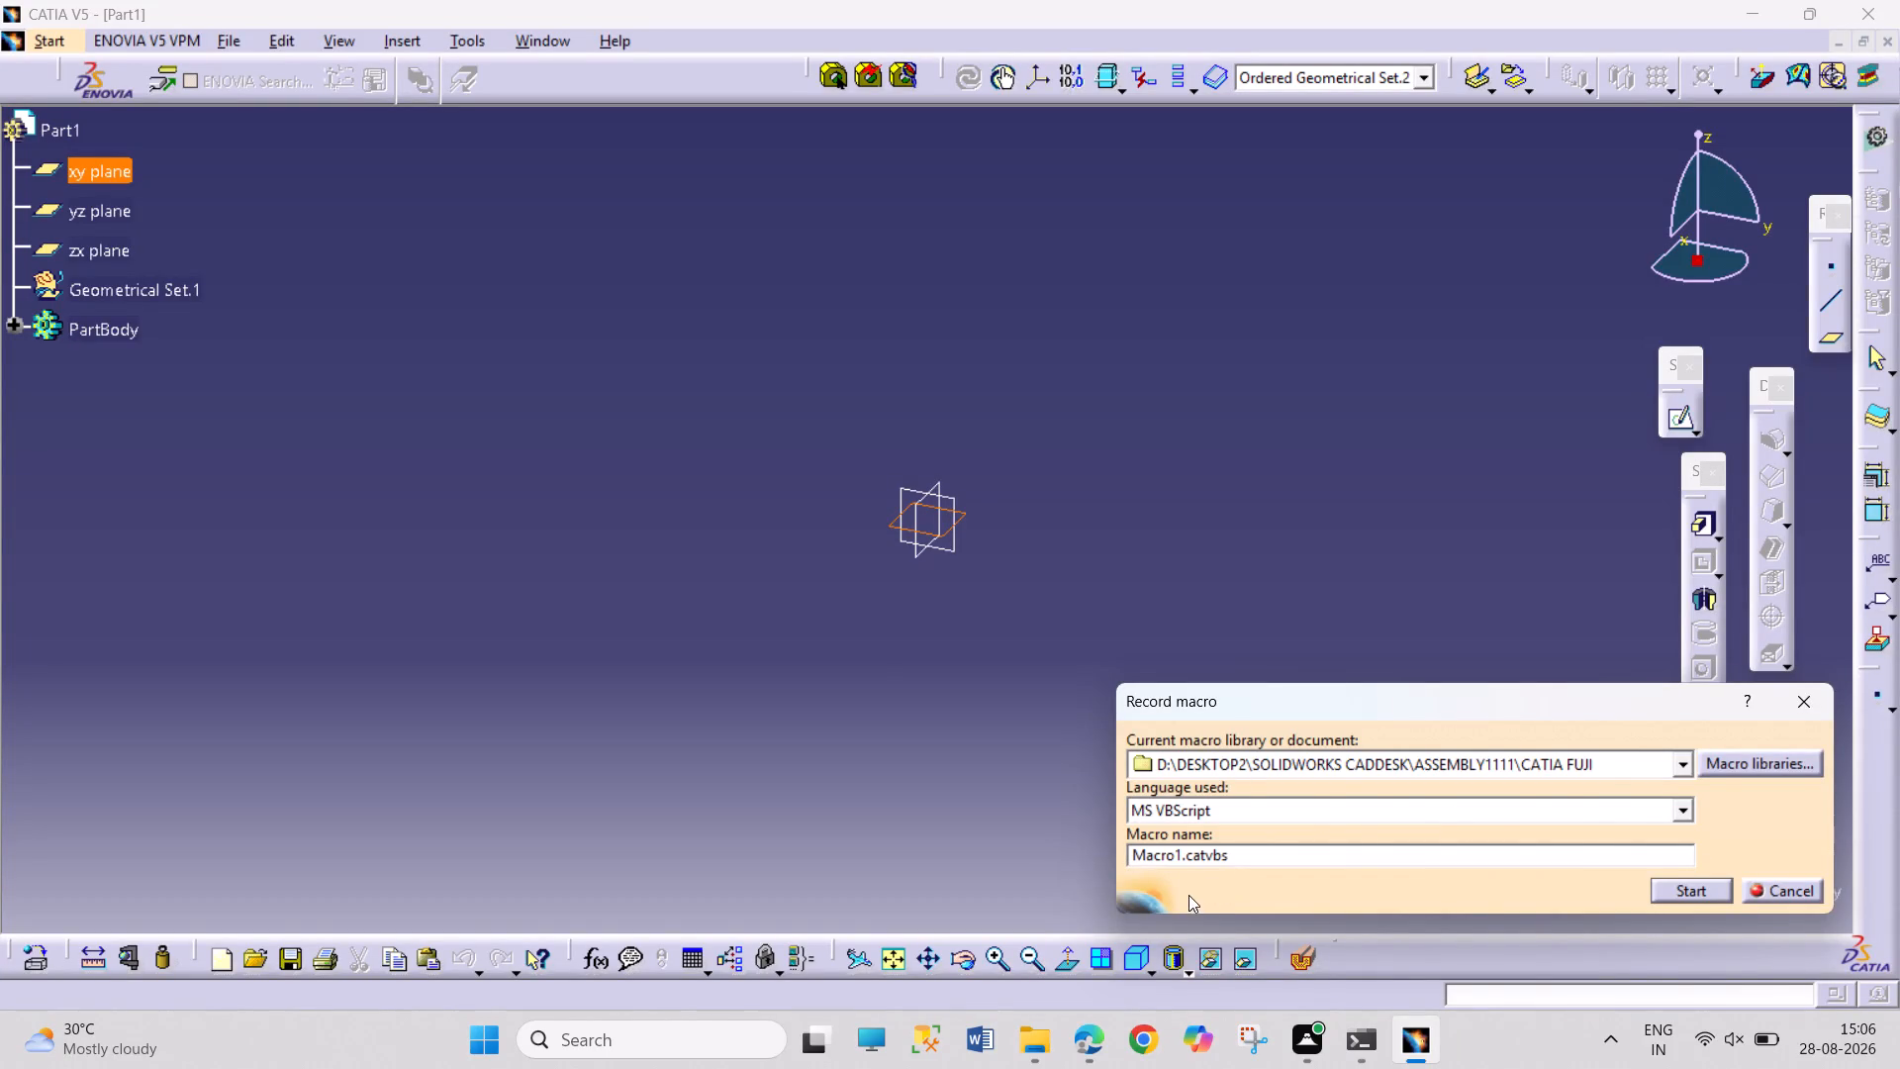
pyautogui.click(1683, 804)
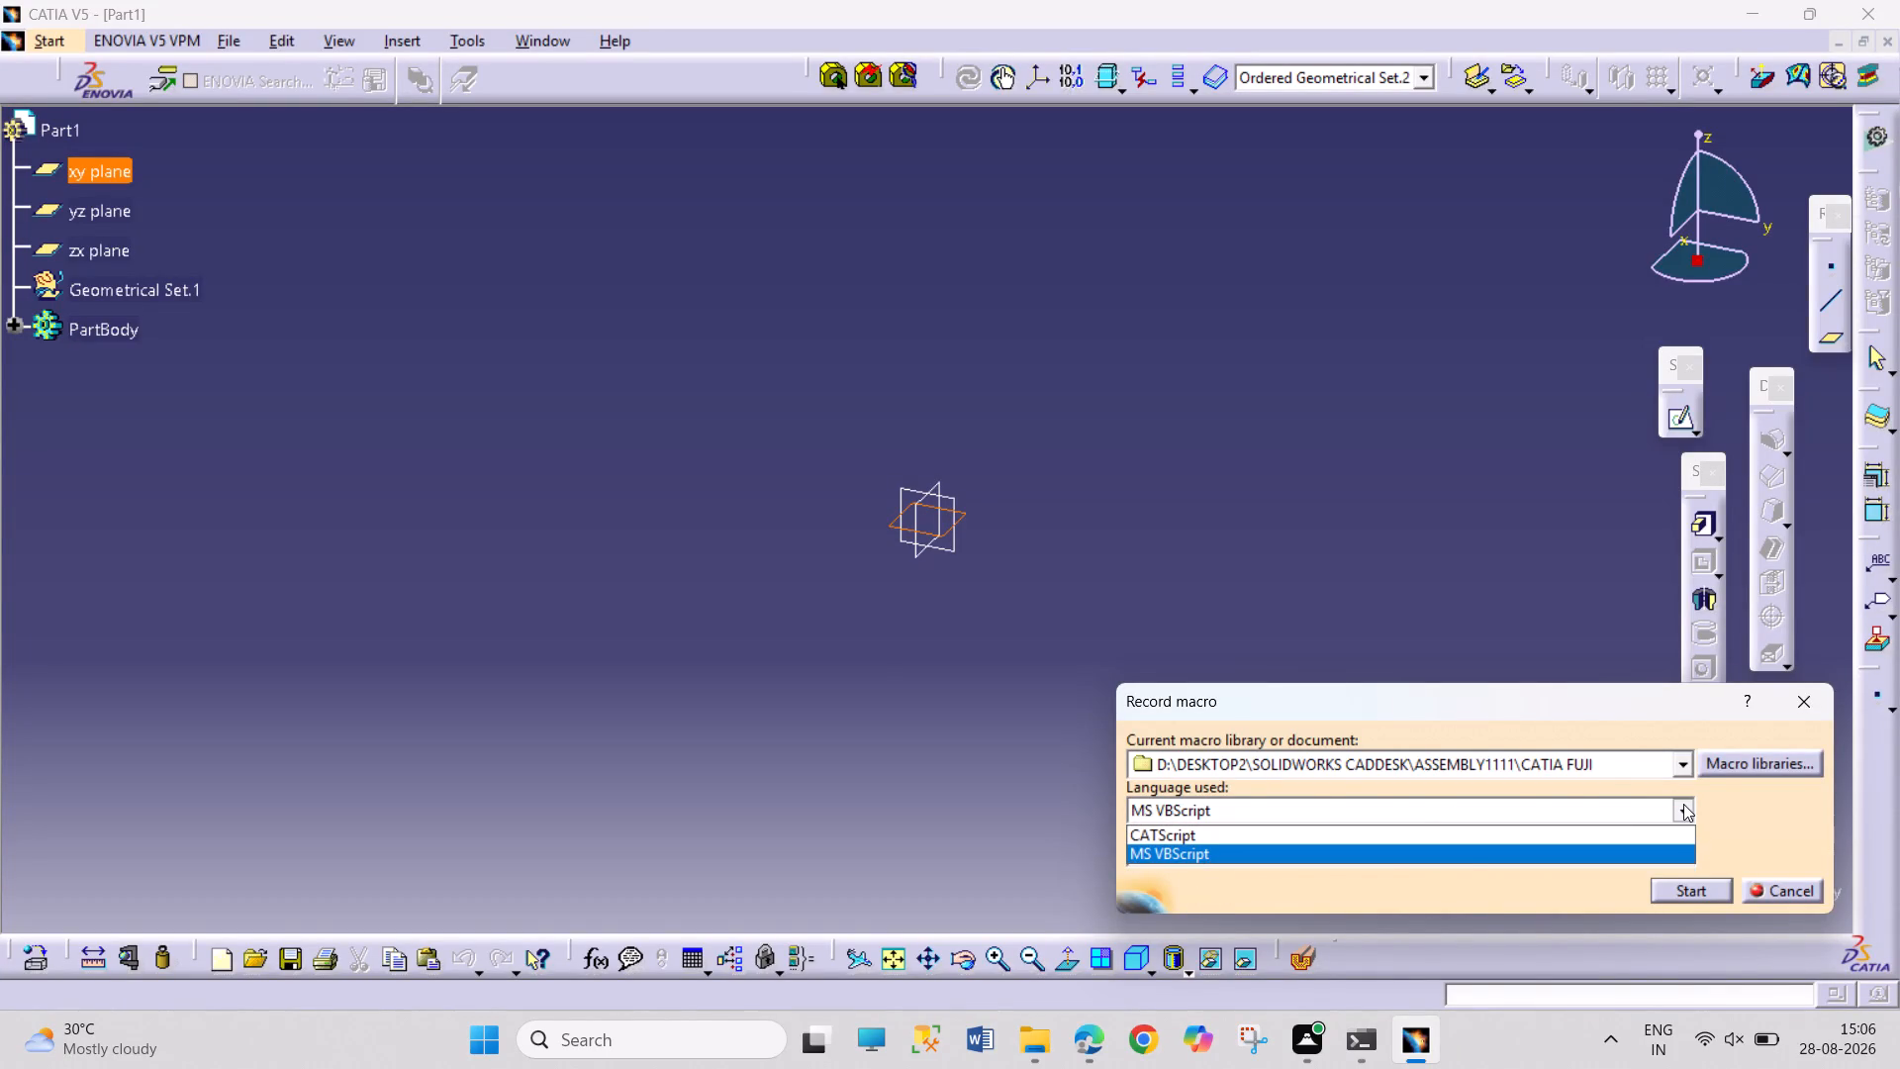
pyautogui.click(1322, 840)
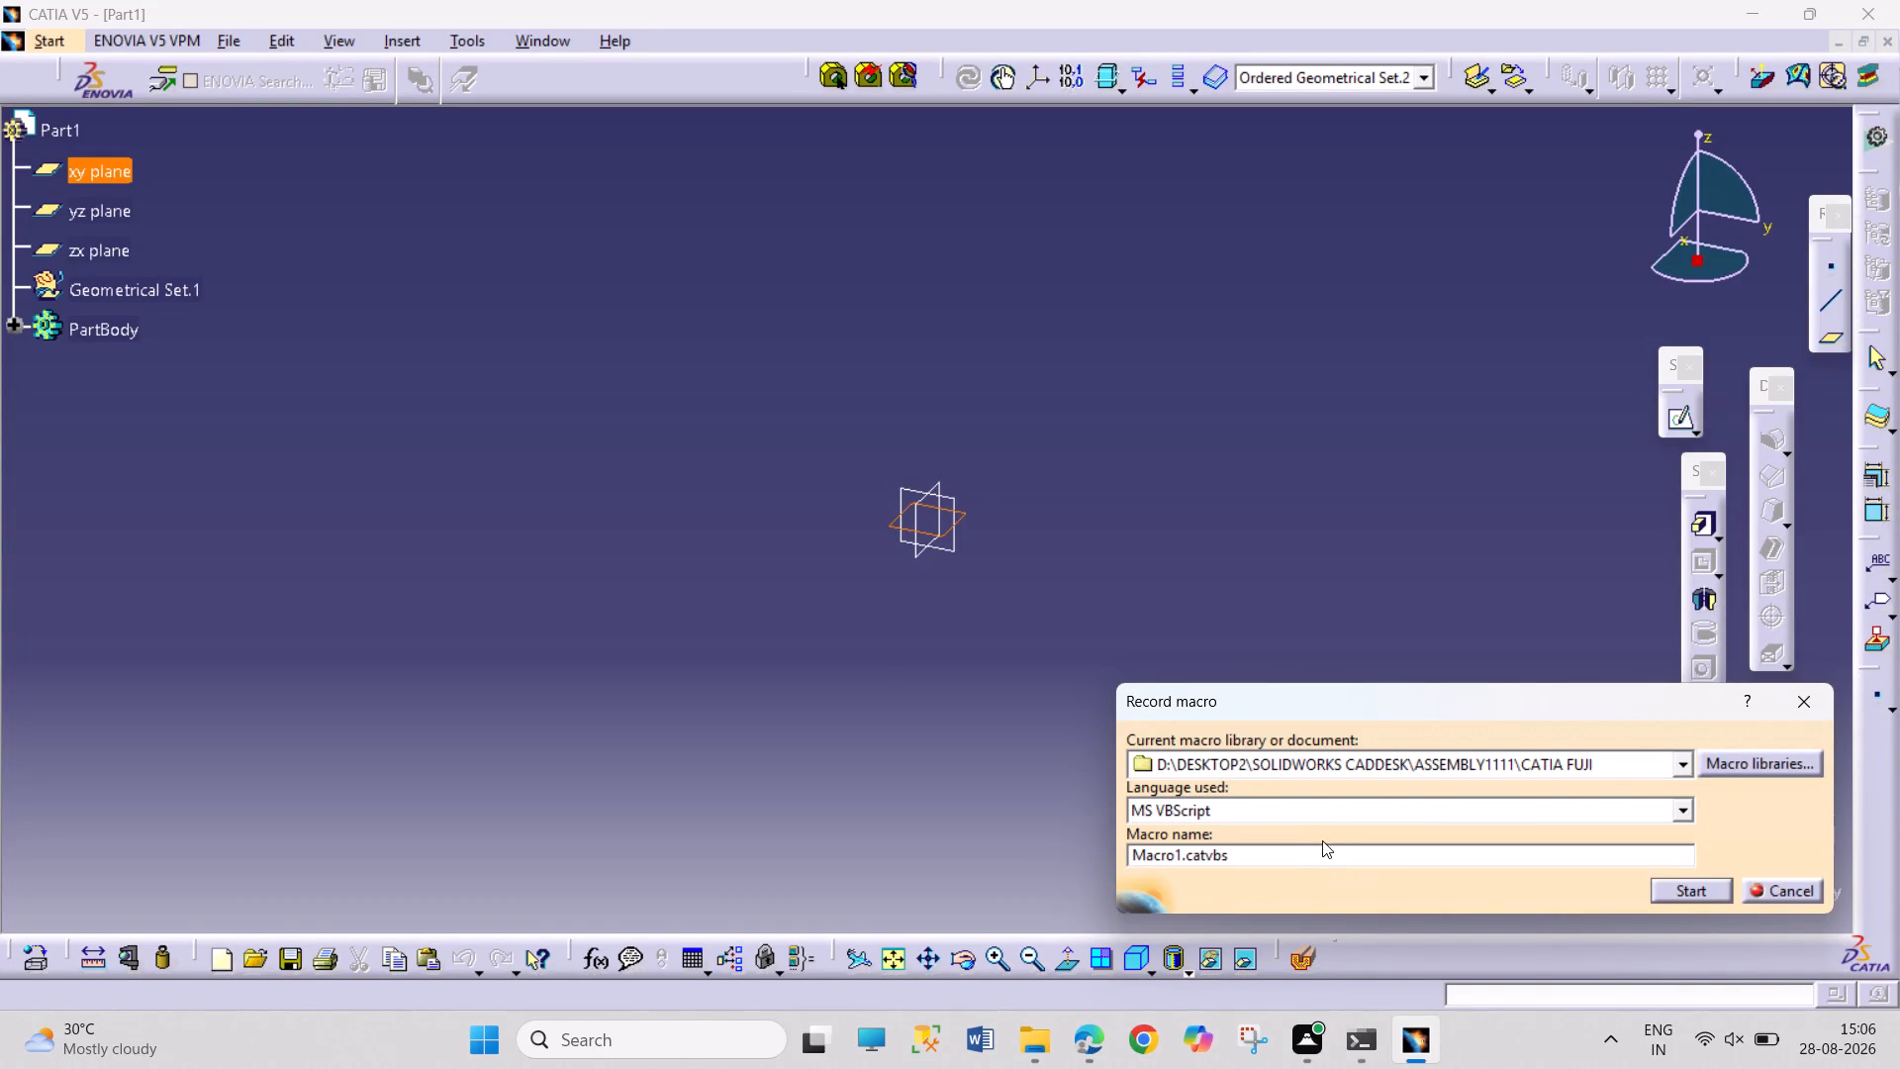
pyautogui.moveTo(1186, 856); pyautogui.dragTo(1172, 859)
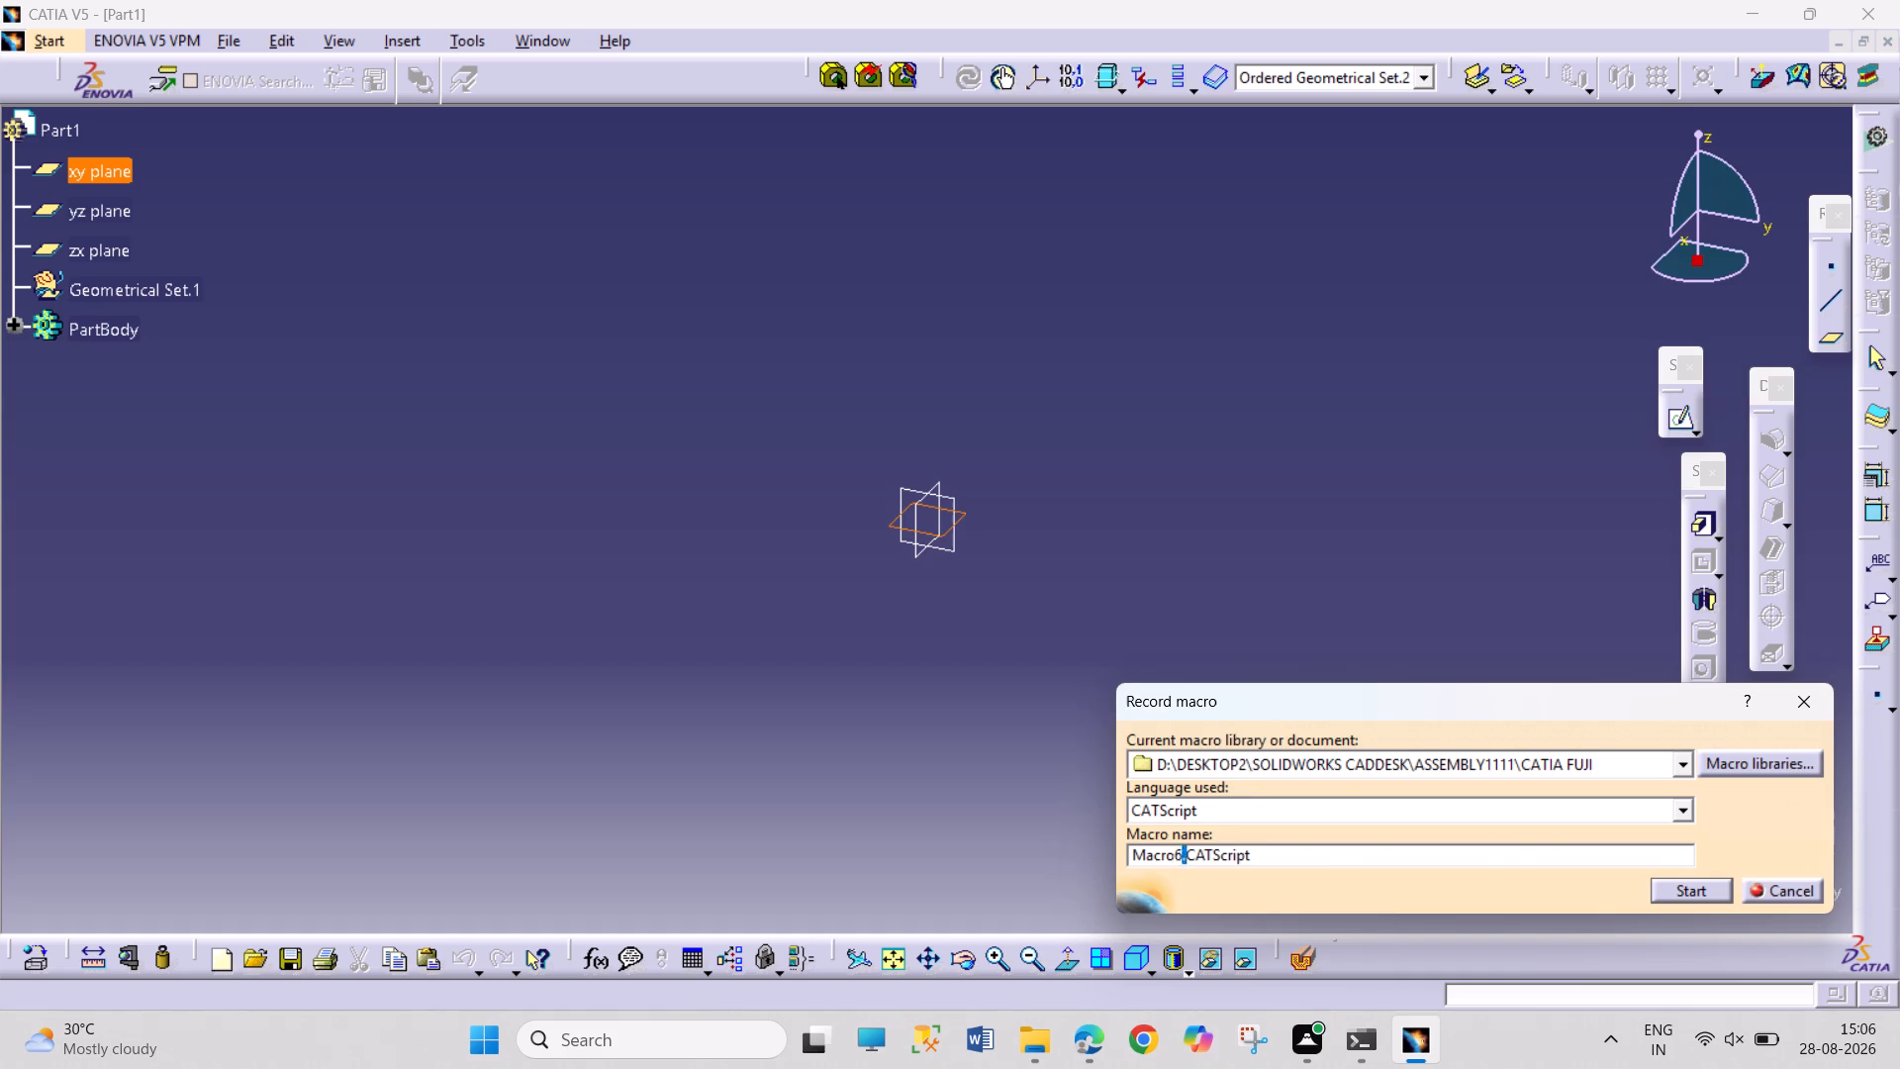
pyautogui.moveTo(1172, 859); pyautogui.dragTo(1059, 889)
pyautogui.write('FLANGED')
pyautogui.press('space')
pyautogui.write('HOUS')
pyautogui.write('ING')
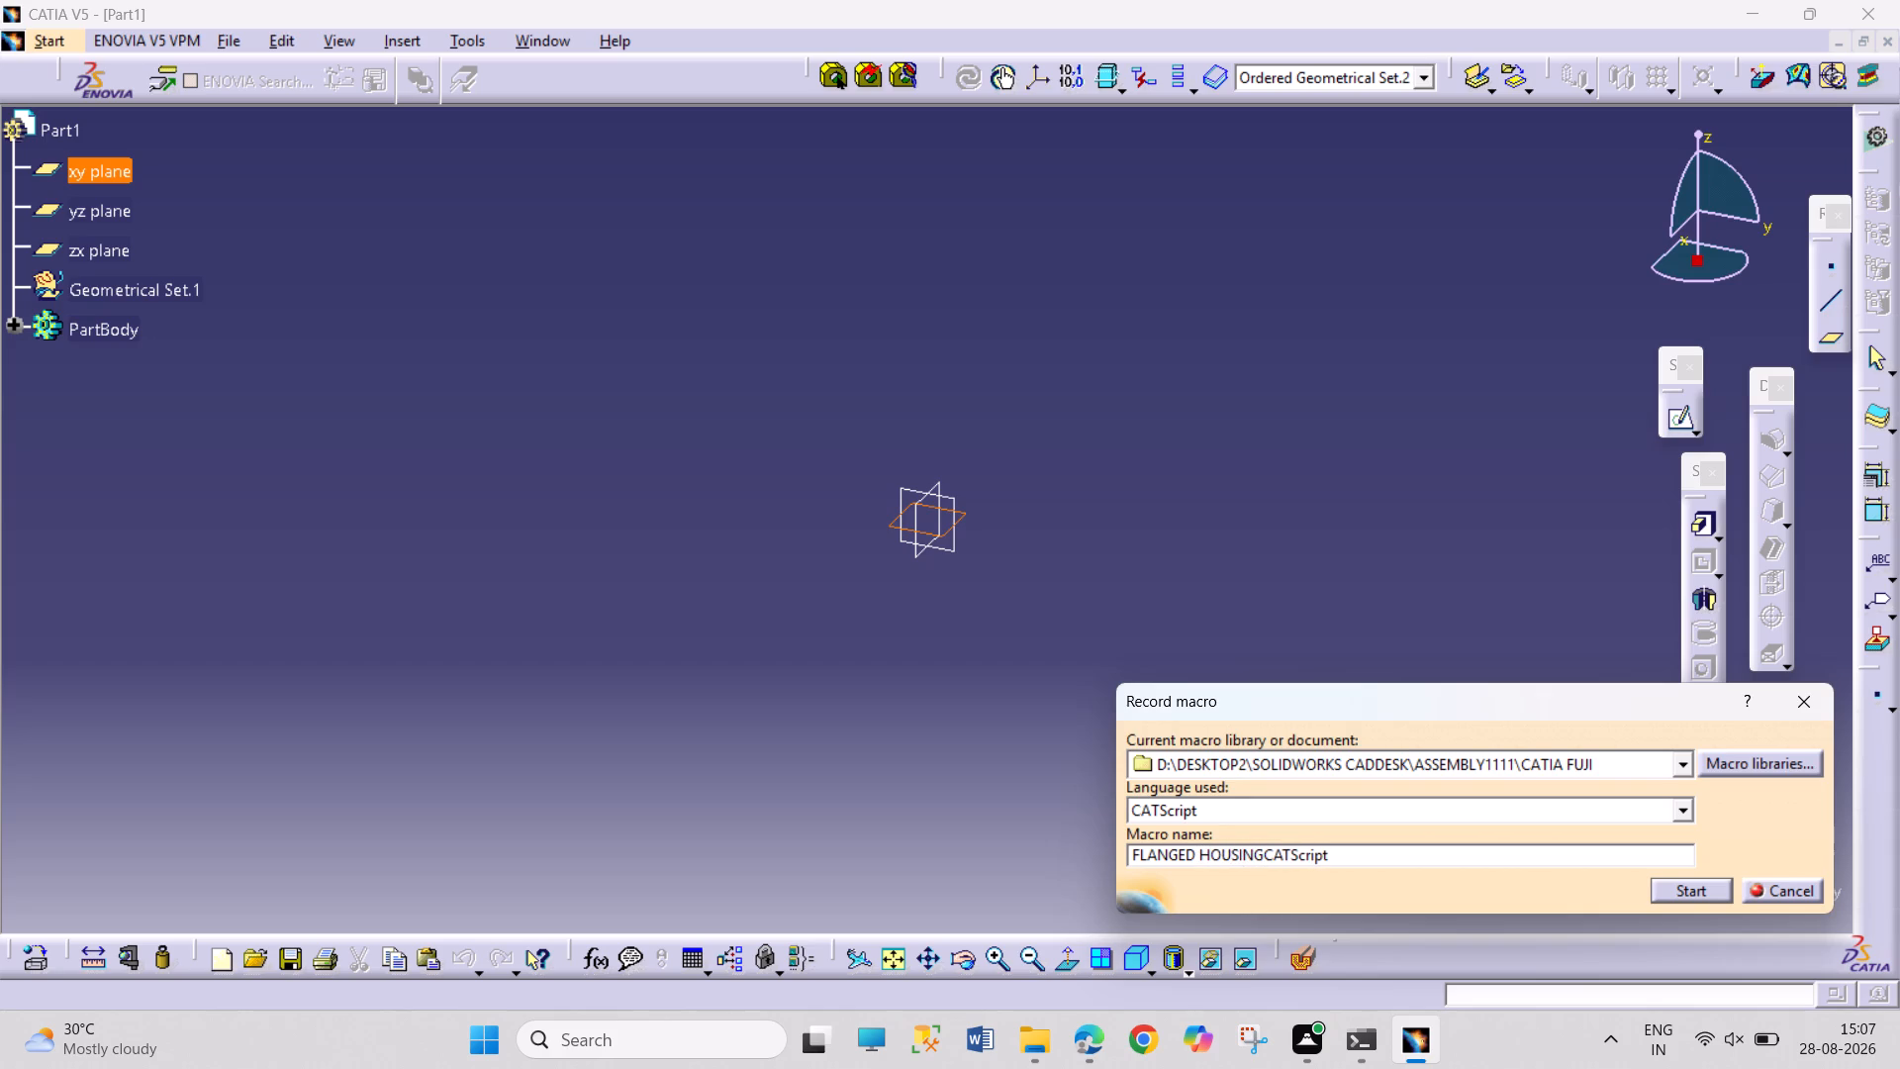
pyautogui.press('.')
pyautogui.press('Return')
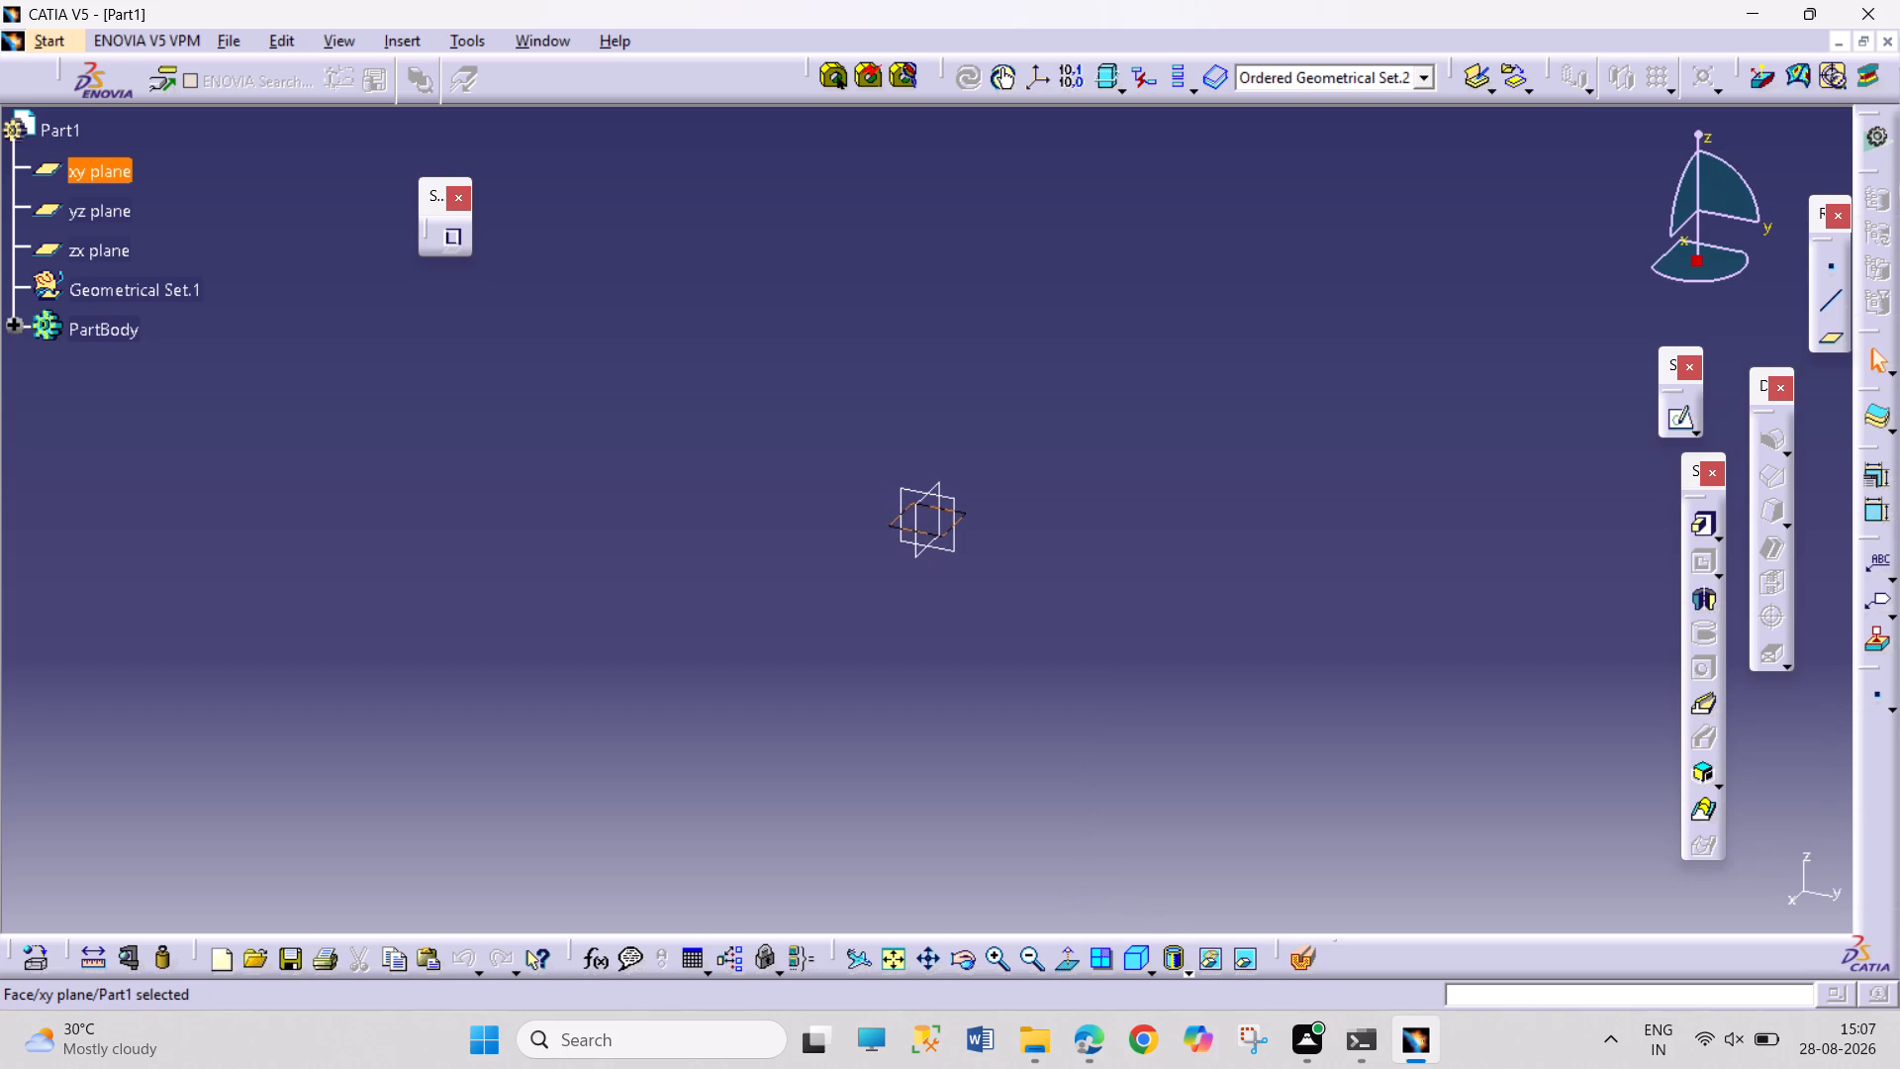
# Open a sketch on the xy plane and draw a rectangle centred on the origin, about 134 mm wide and 137 mm high.
pyautogui.click(1682, 410)
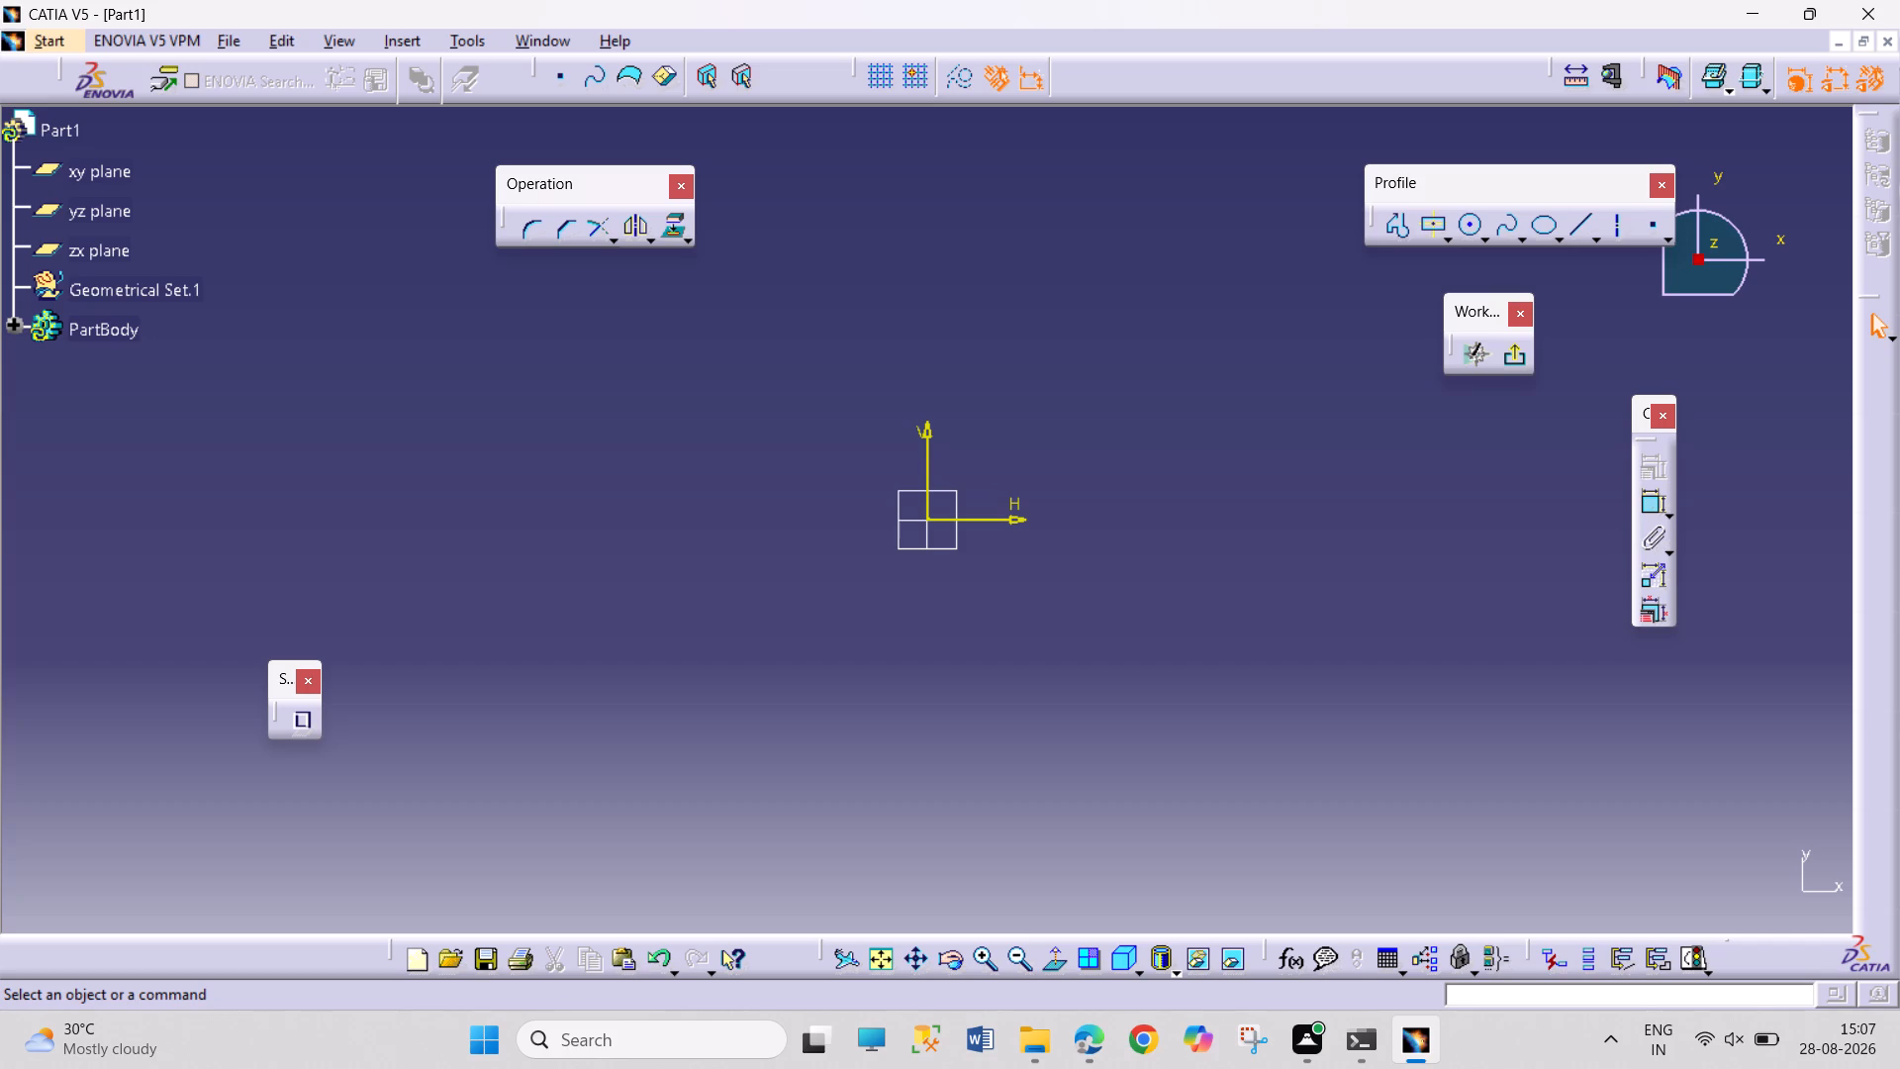
pyautogui.click(1429, 221)
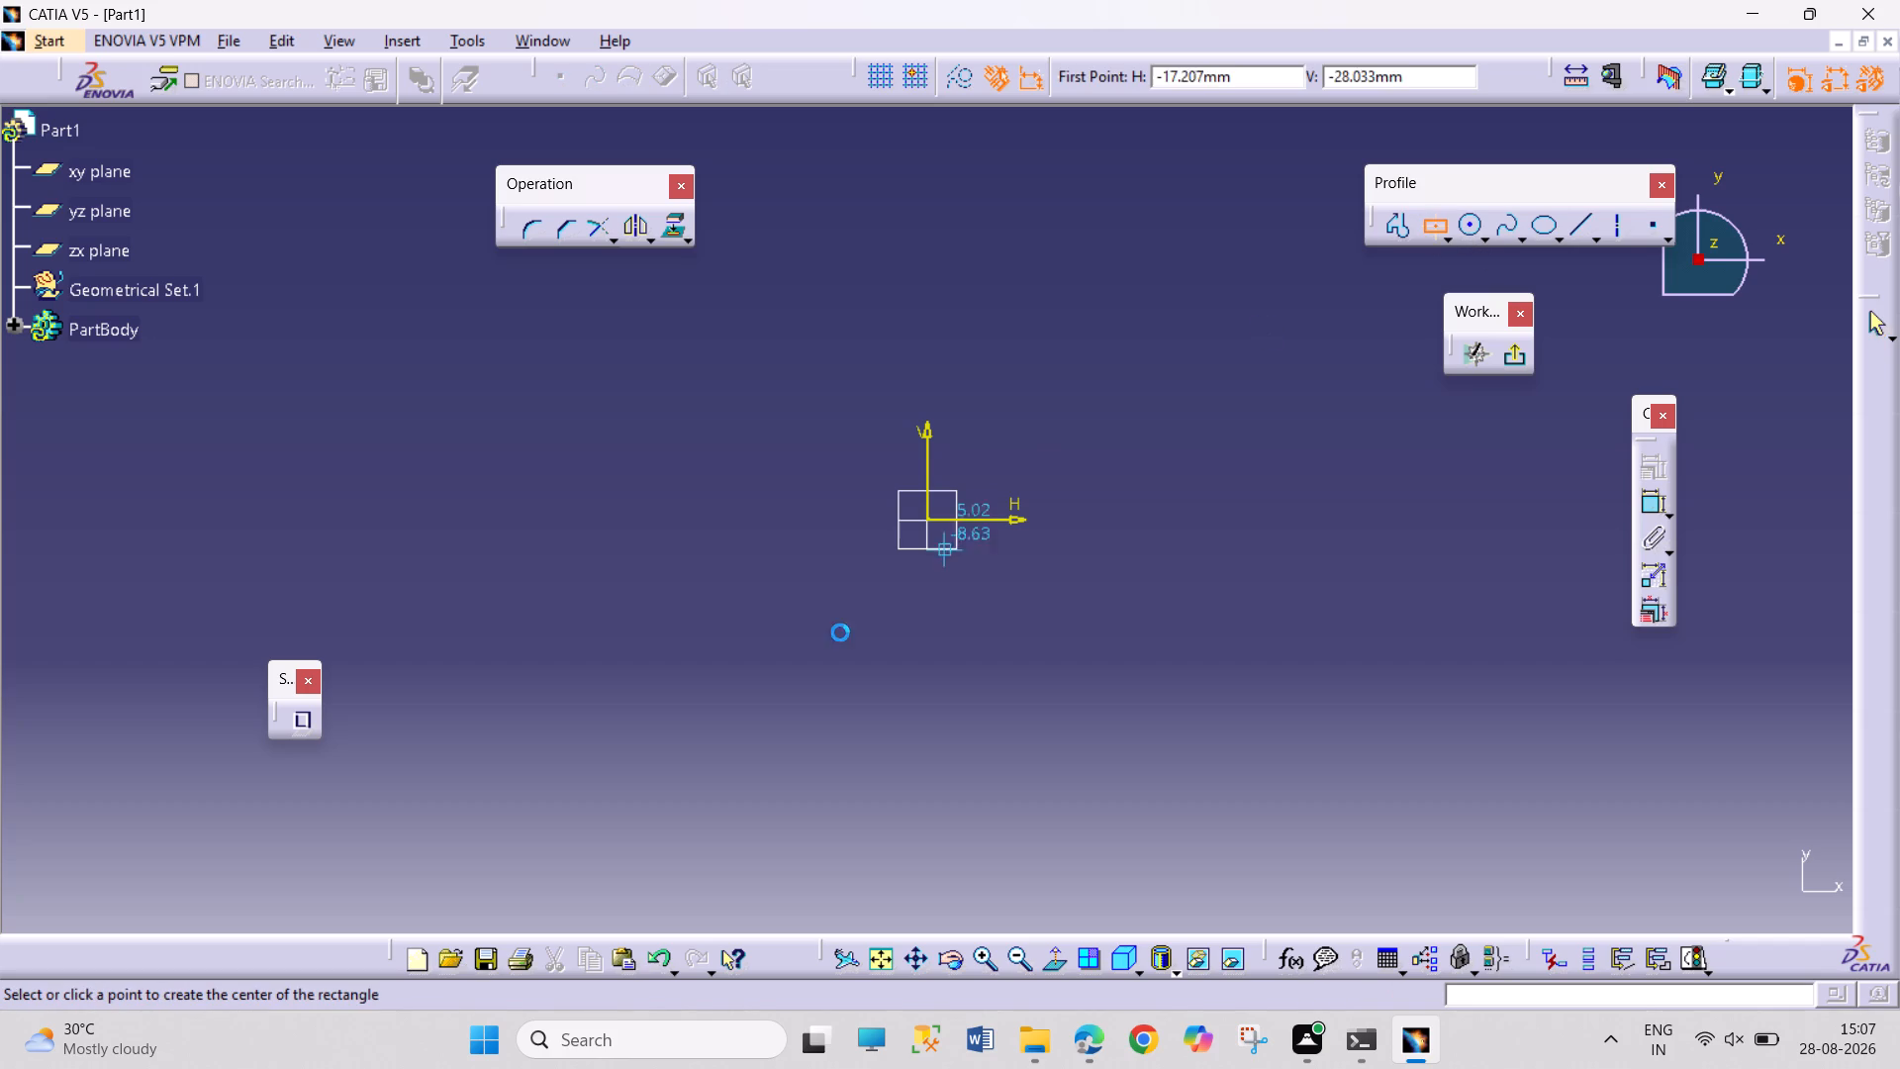
pyautogui.moveTo(928, 525); pyautogui.dragTo(922, 542)
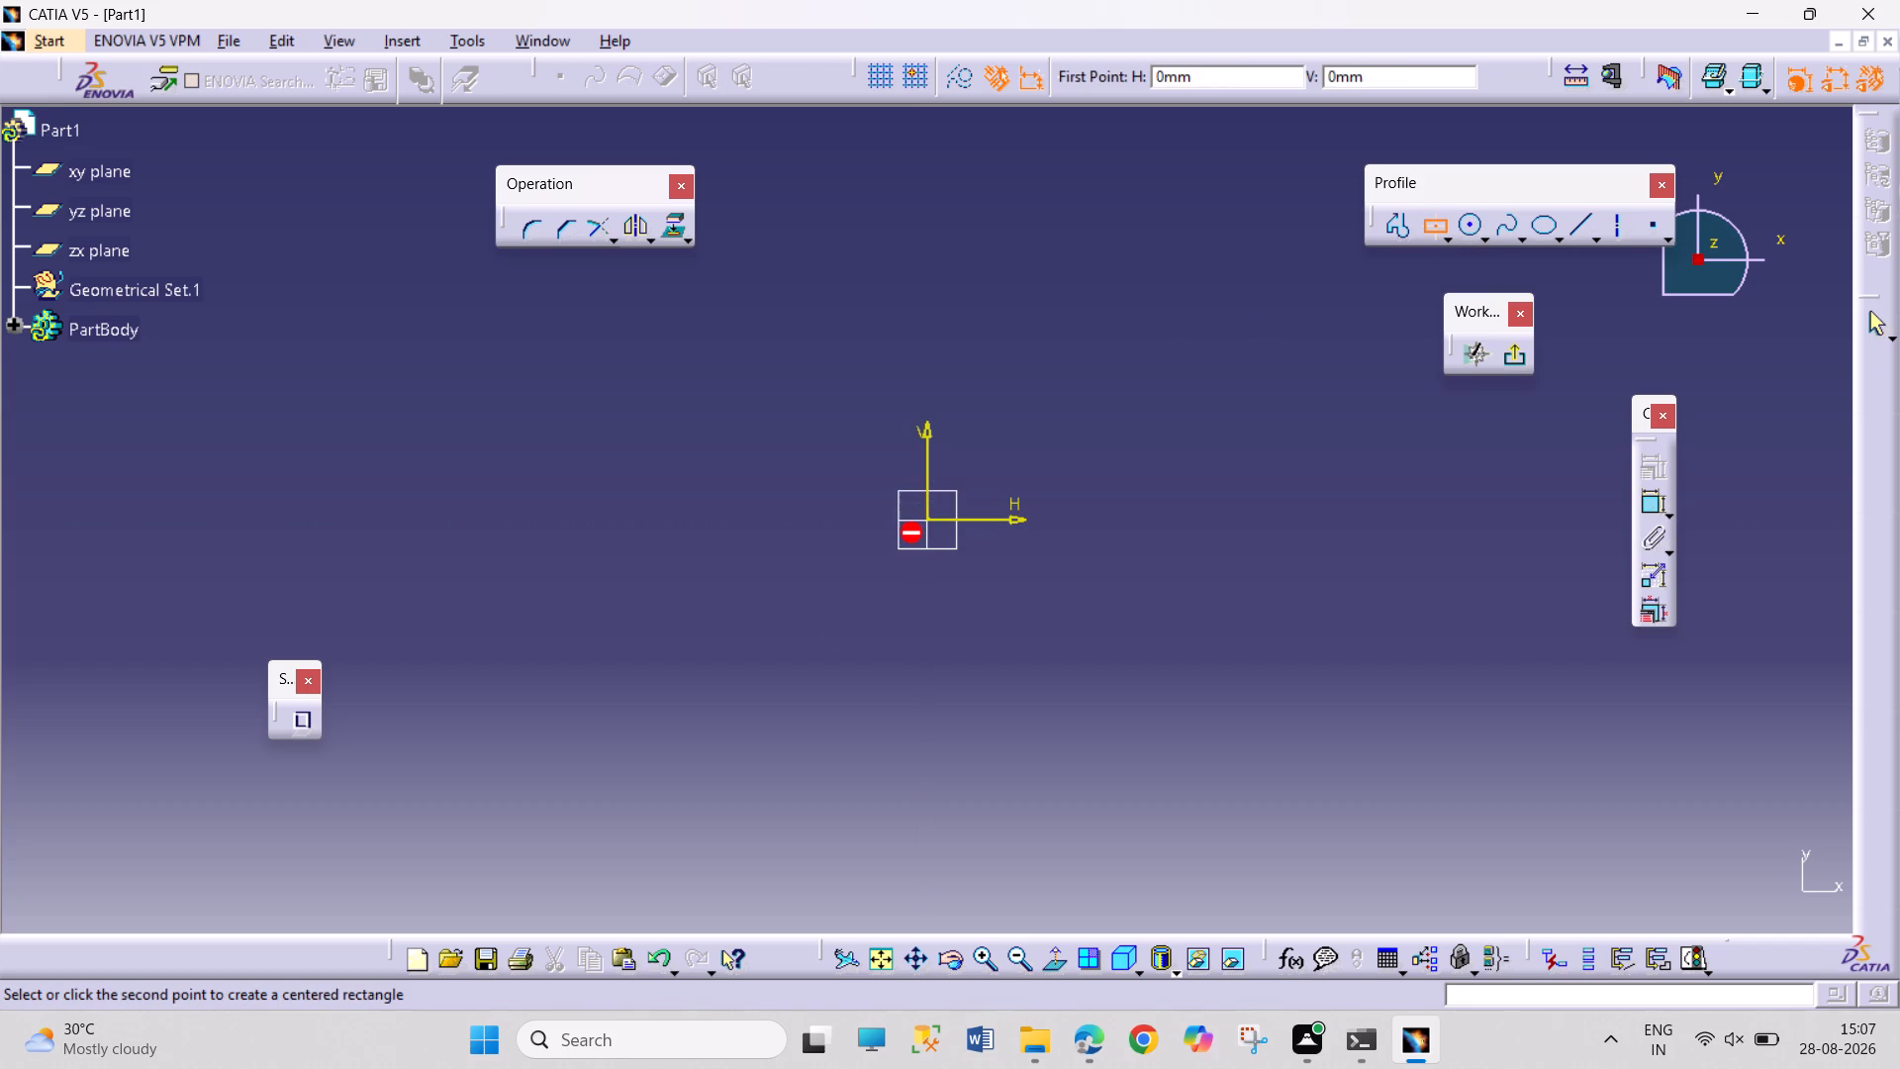
pyautogui.click(1158, 755)
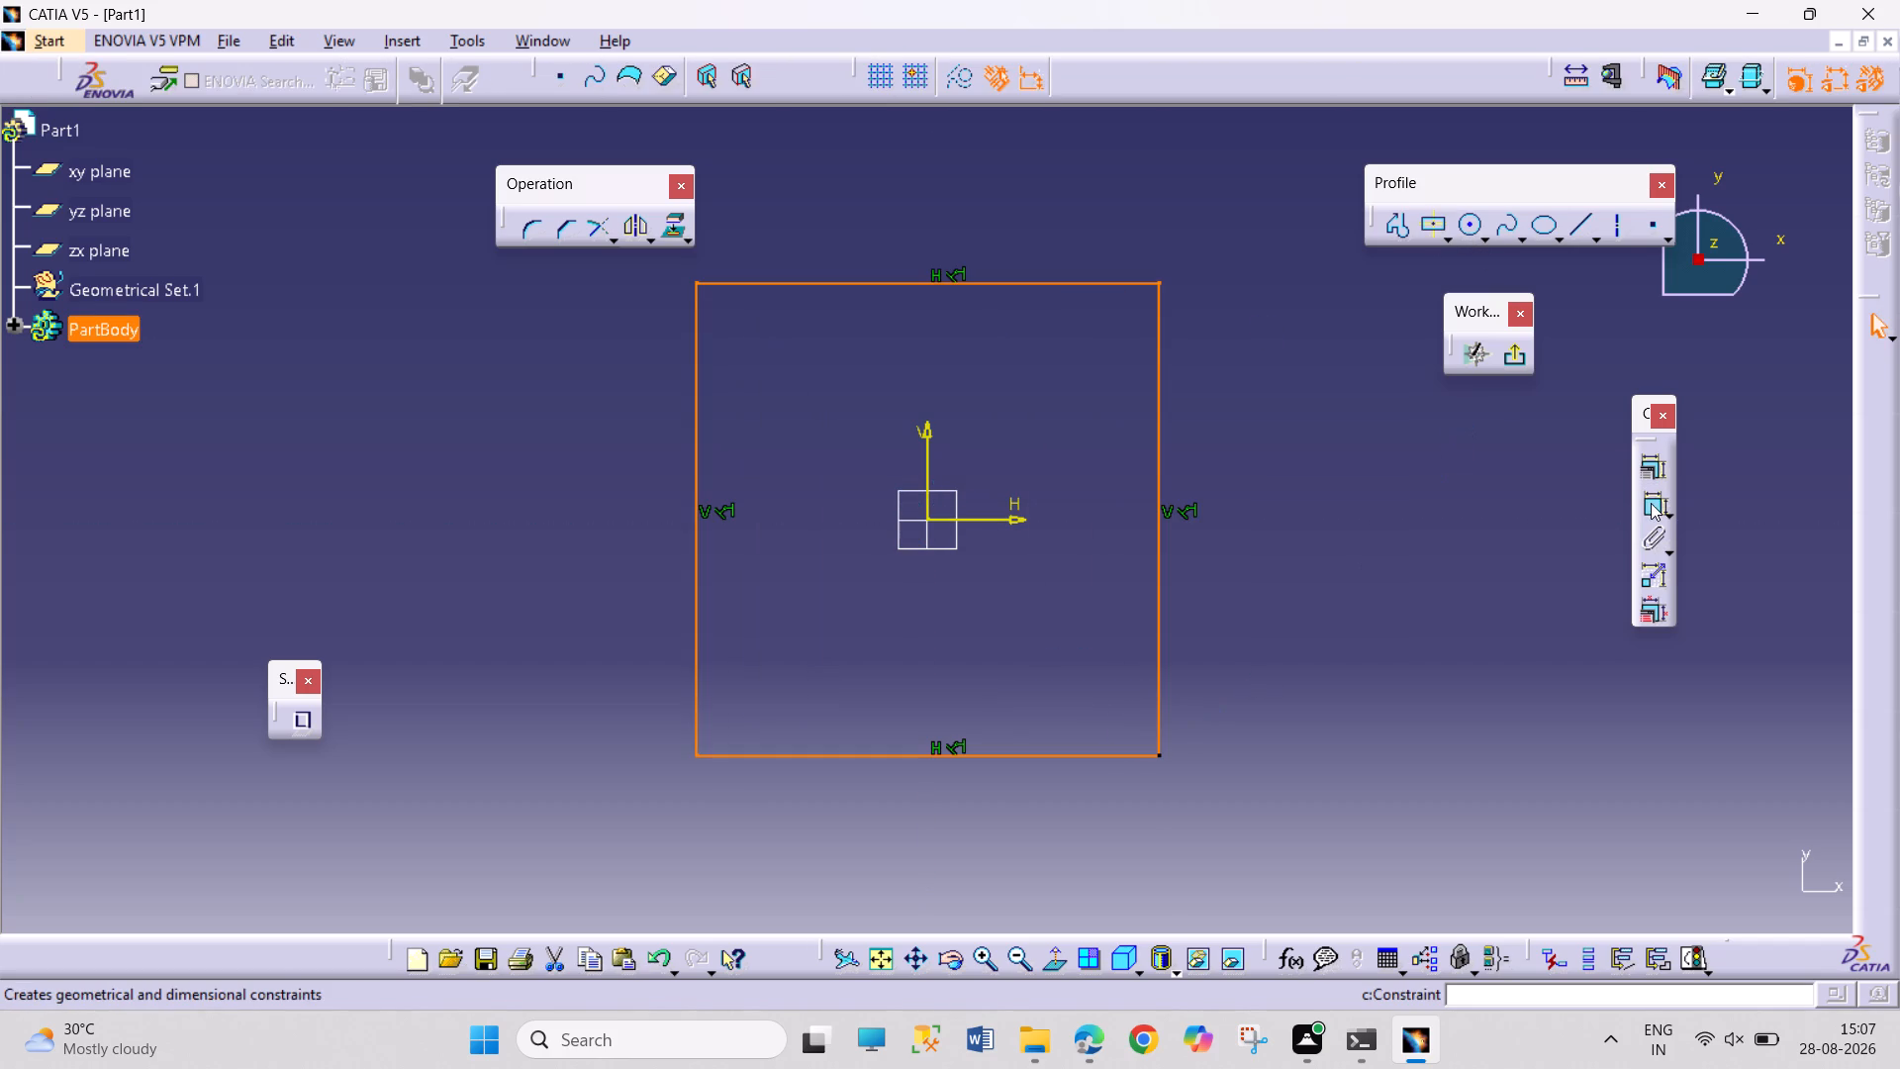
# Dimension the centred rectangle's height and width, placing the height beside it and shifting the width label along the bottom edge.
pyautogui.click(1651, 503)
pyautogui.click(1160, 549)
pyautogui.click(1314, 574)
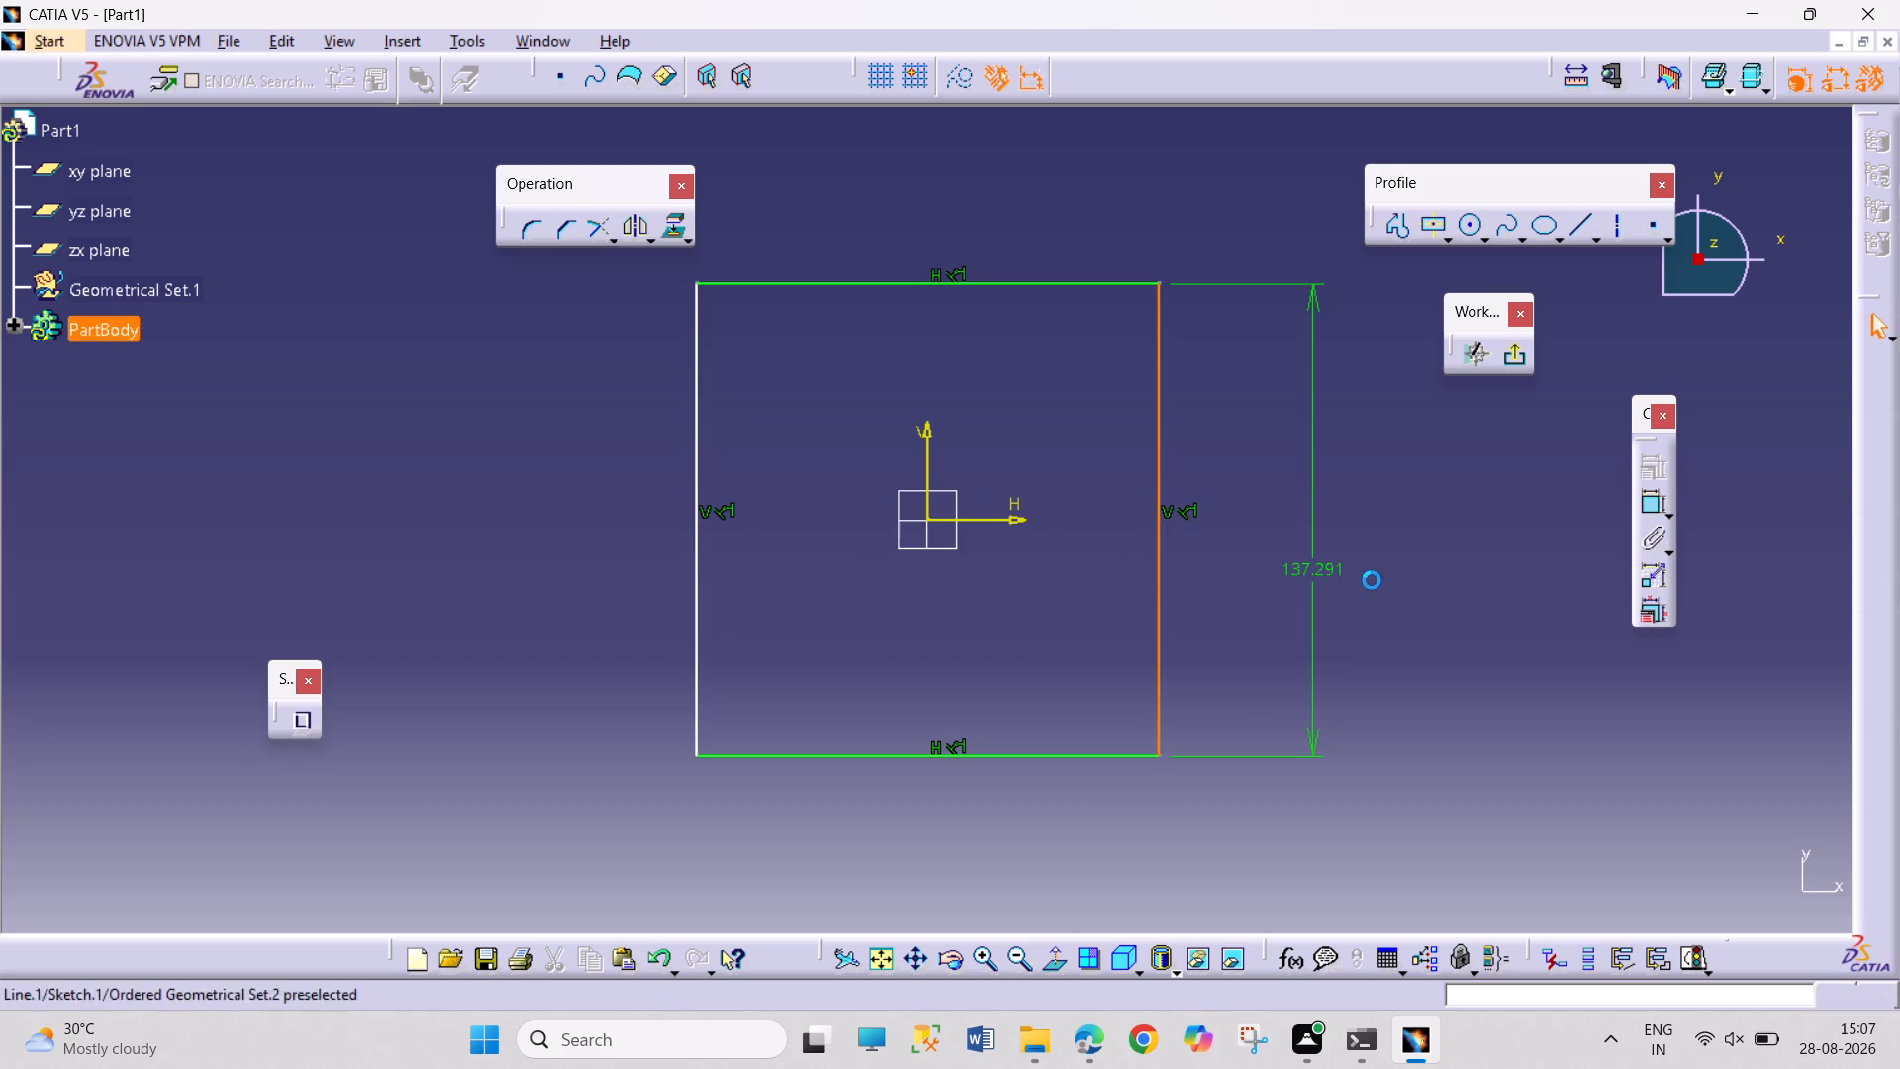
pyautogui.click(1649, 506)
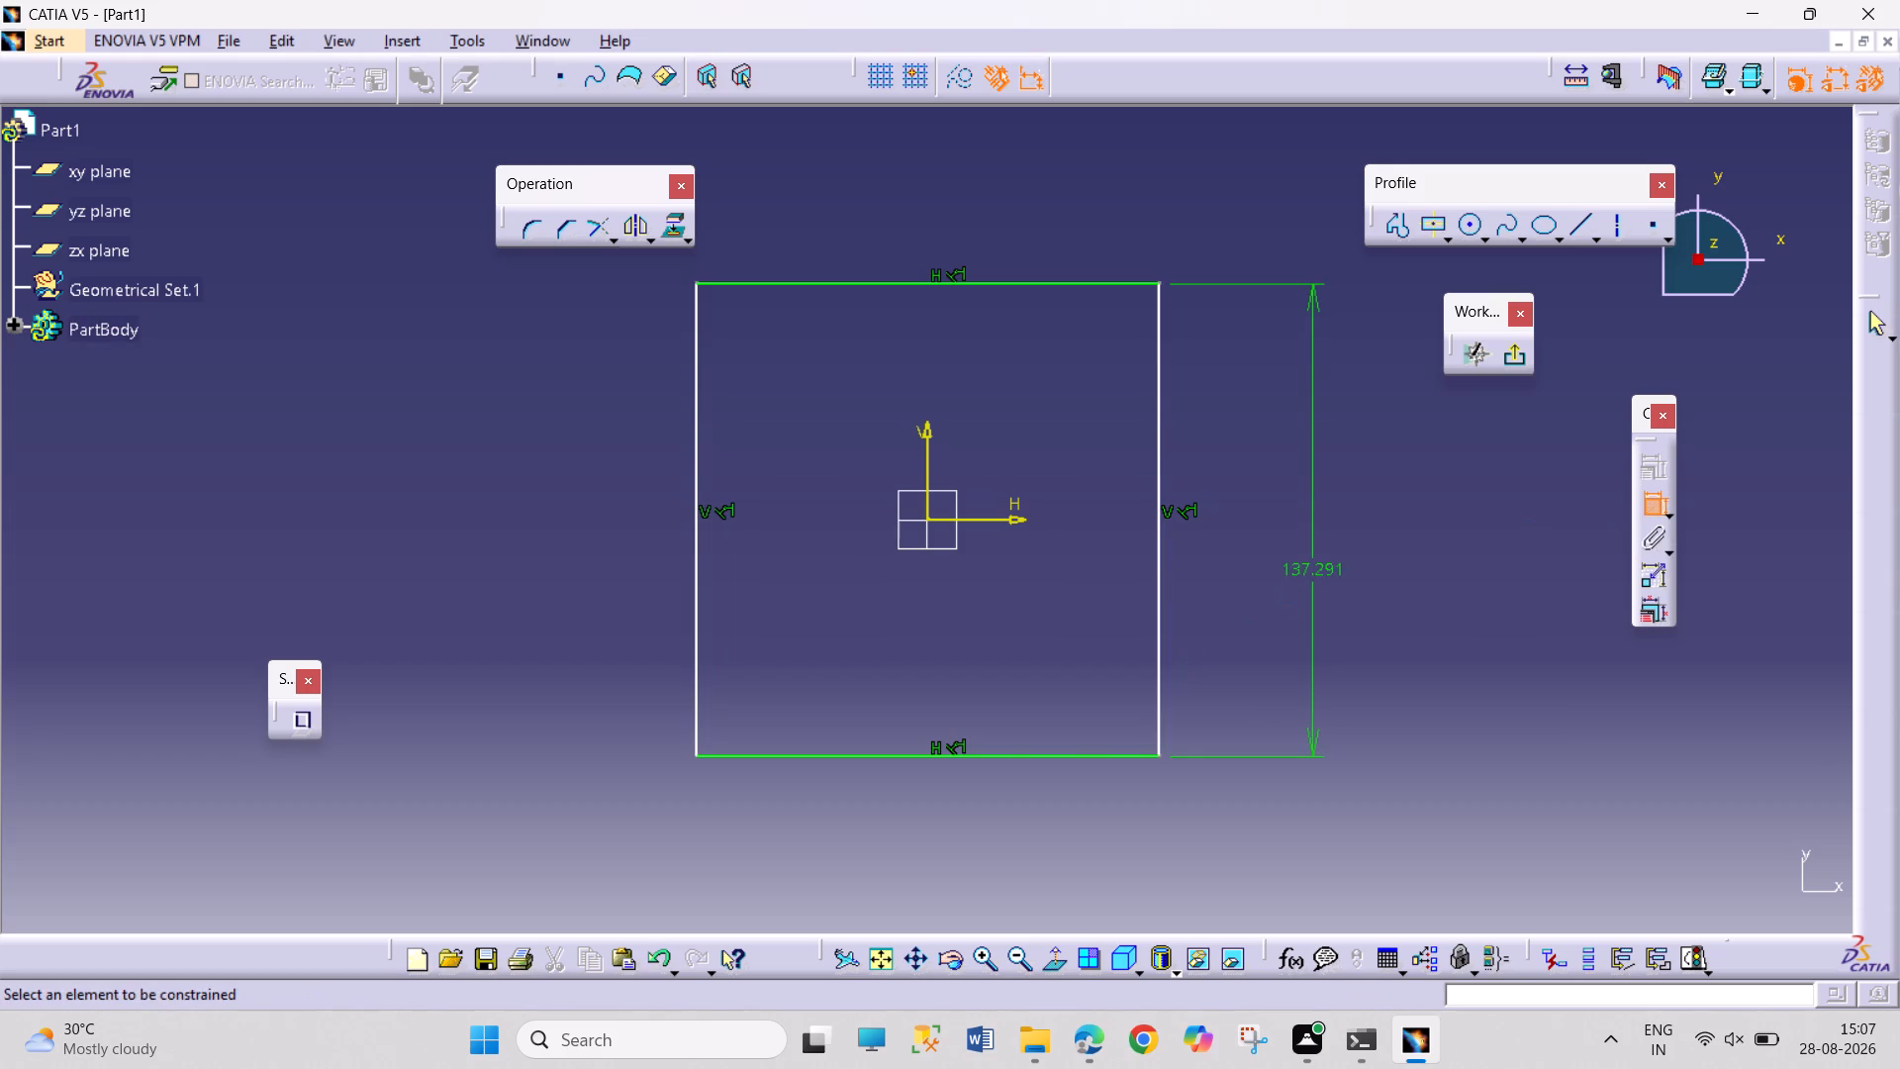
pyautogui.click(1092, 755)
pyautogui.click(1062, 822)
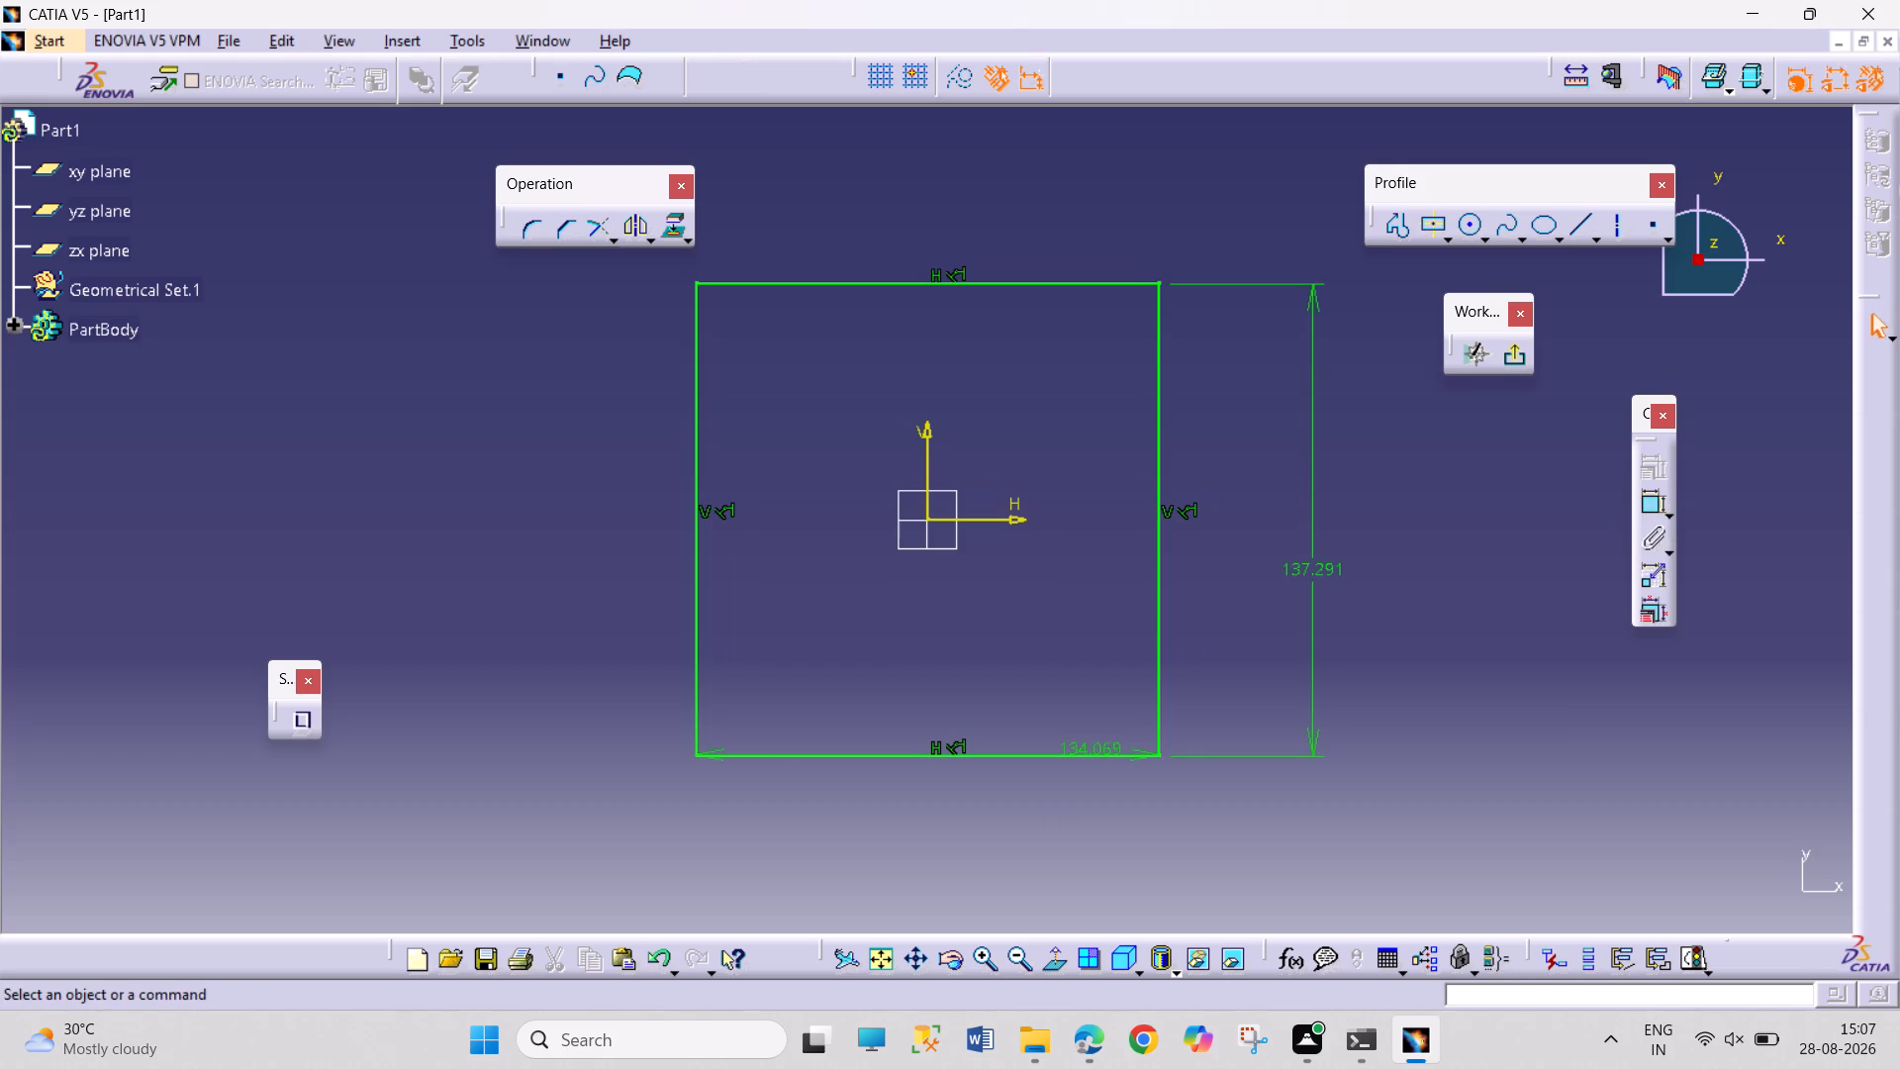
pyautogui.moveTo(1092, 741); pyautogui.dragTo(1051, 879)
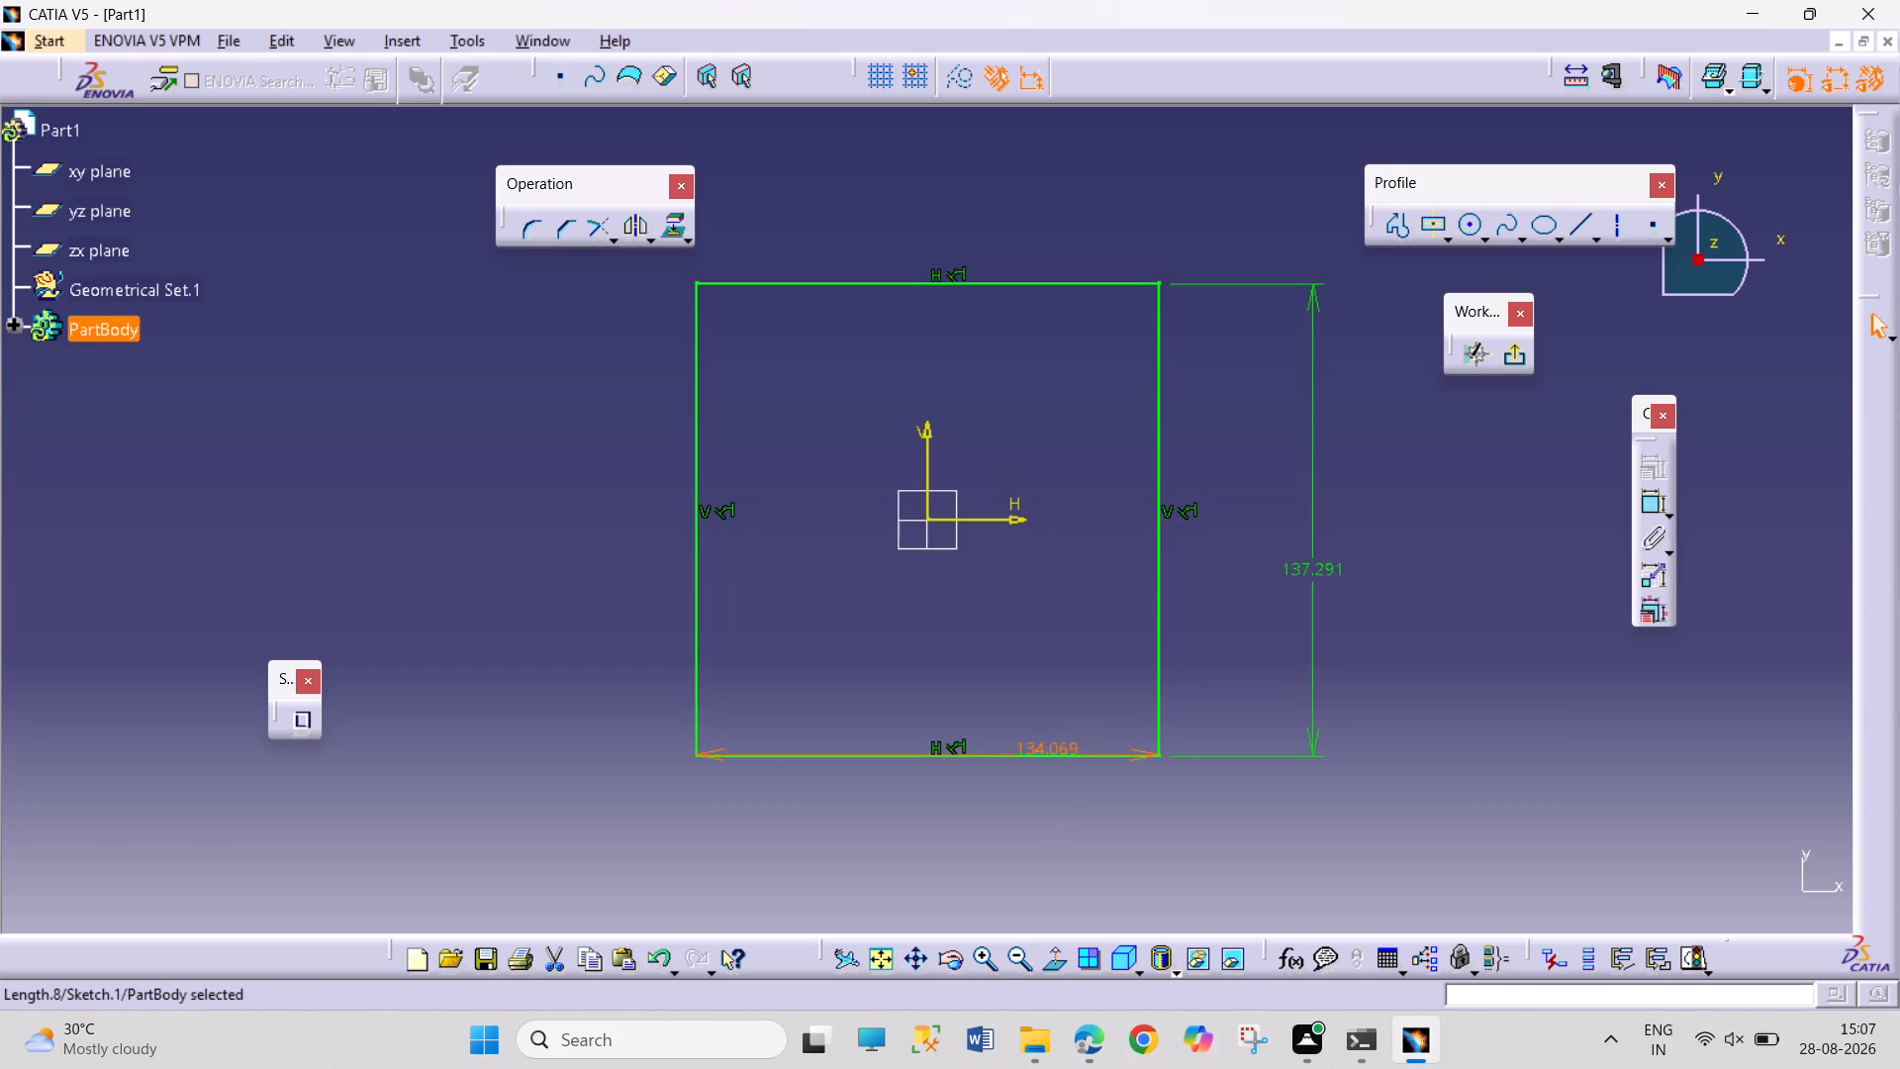
# Set the centred rectangle's width and height to 70 mm each.
pyautogui.moveTo(1051, 879); pyautogui.dragTo(1057, 683)
pyautogui.doubleClick(1049, 743)
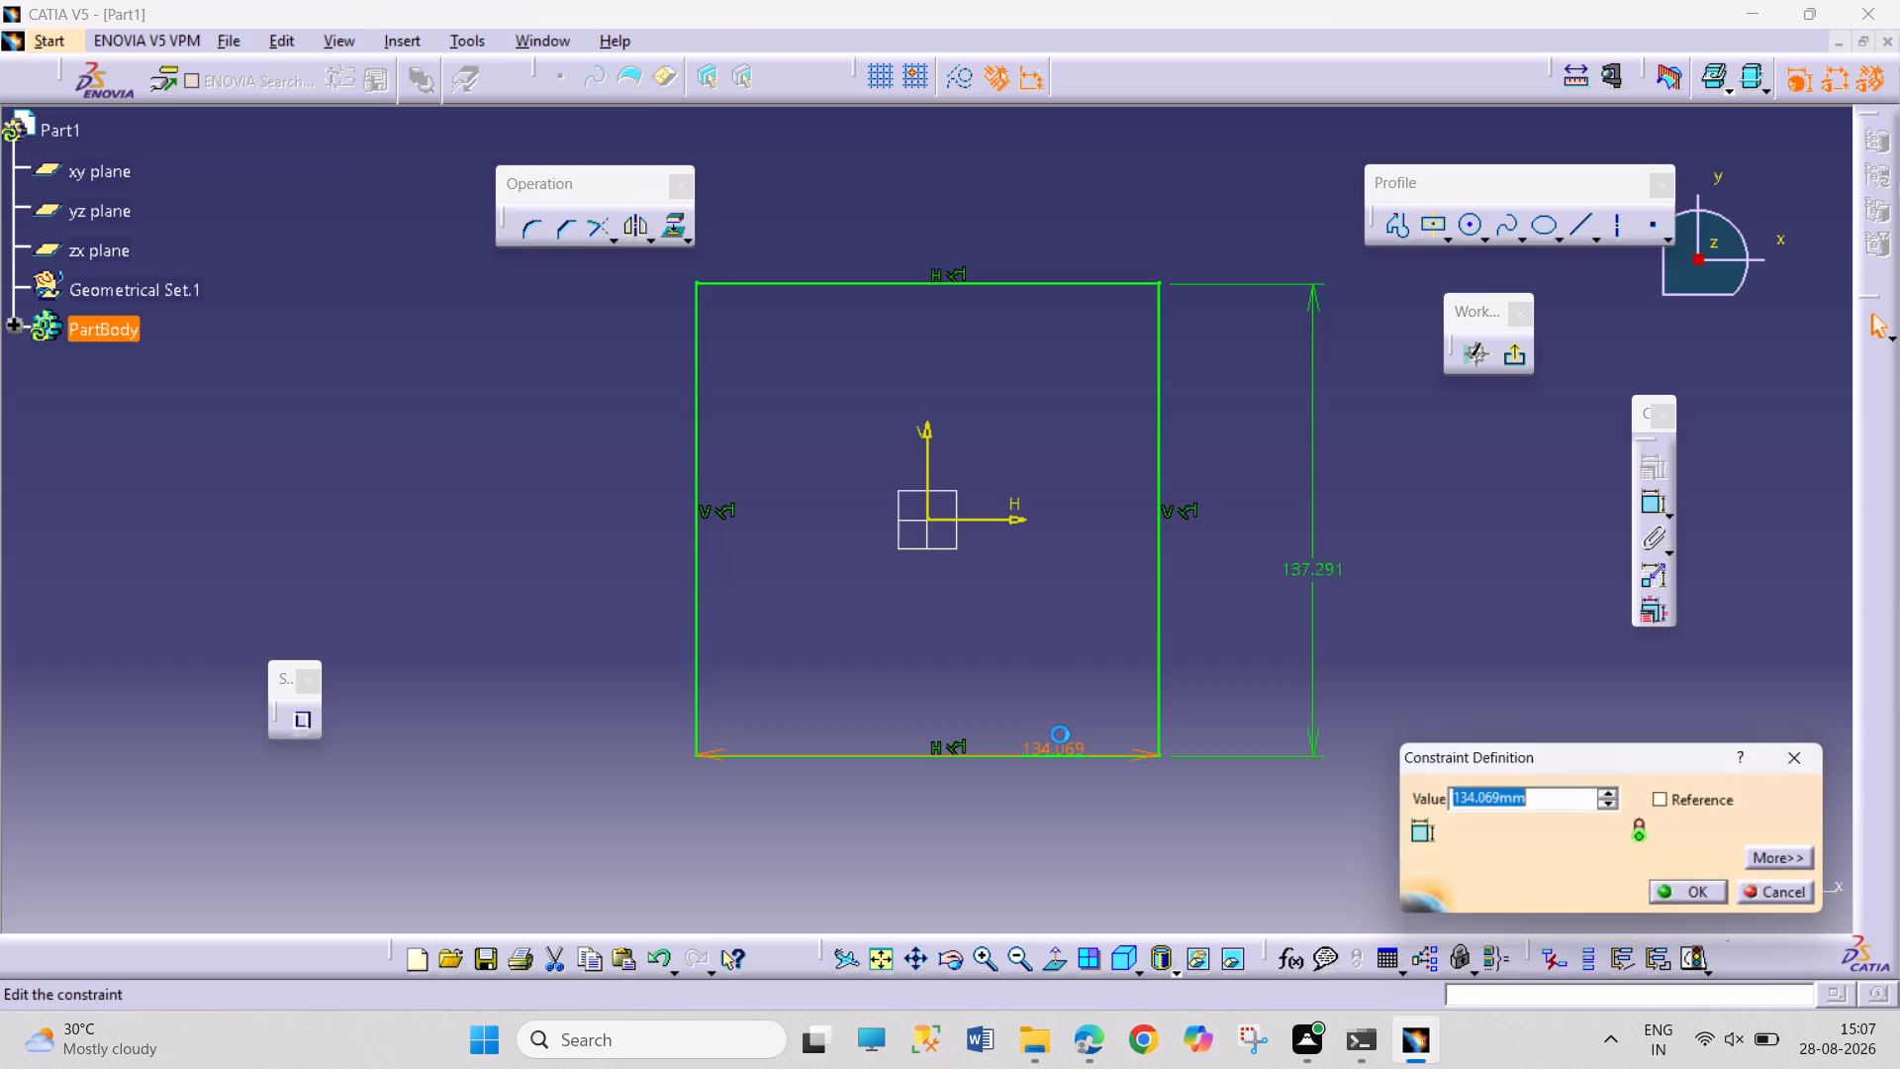
pyautogui.write('70')
pyautogui.press('Return')
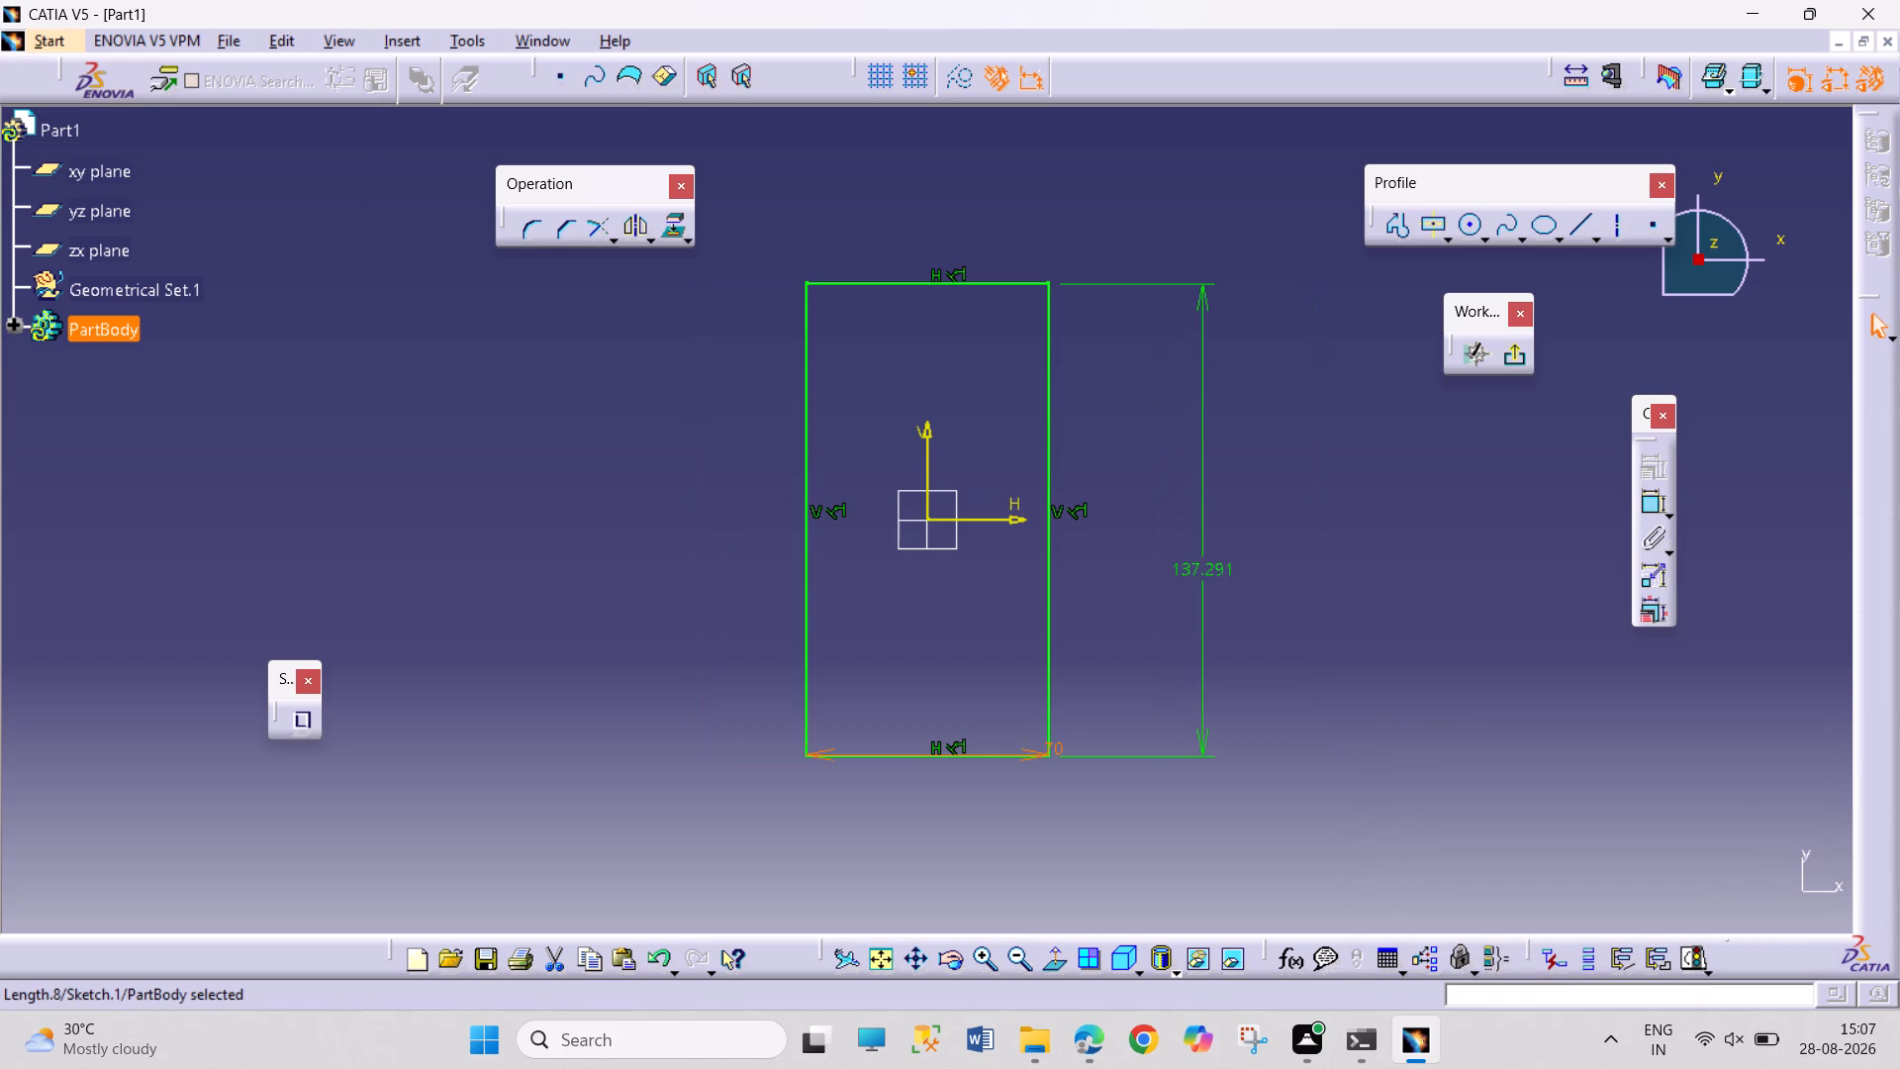
pyautogui.doubleClick(1205, 573)
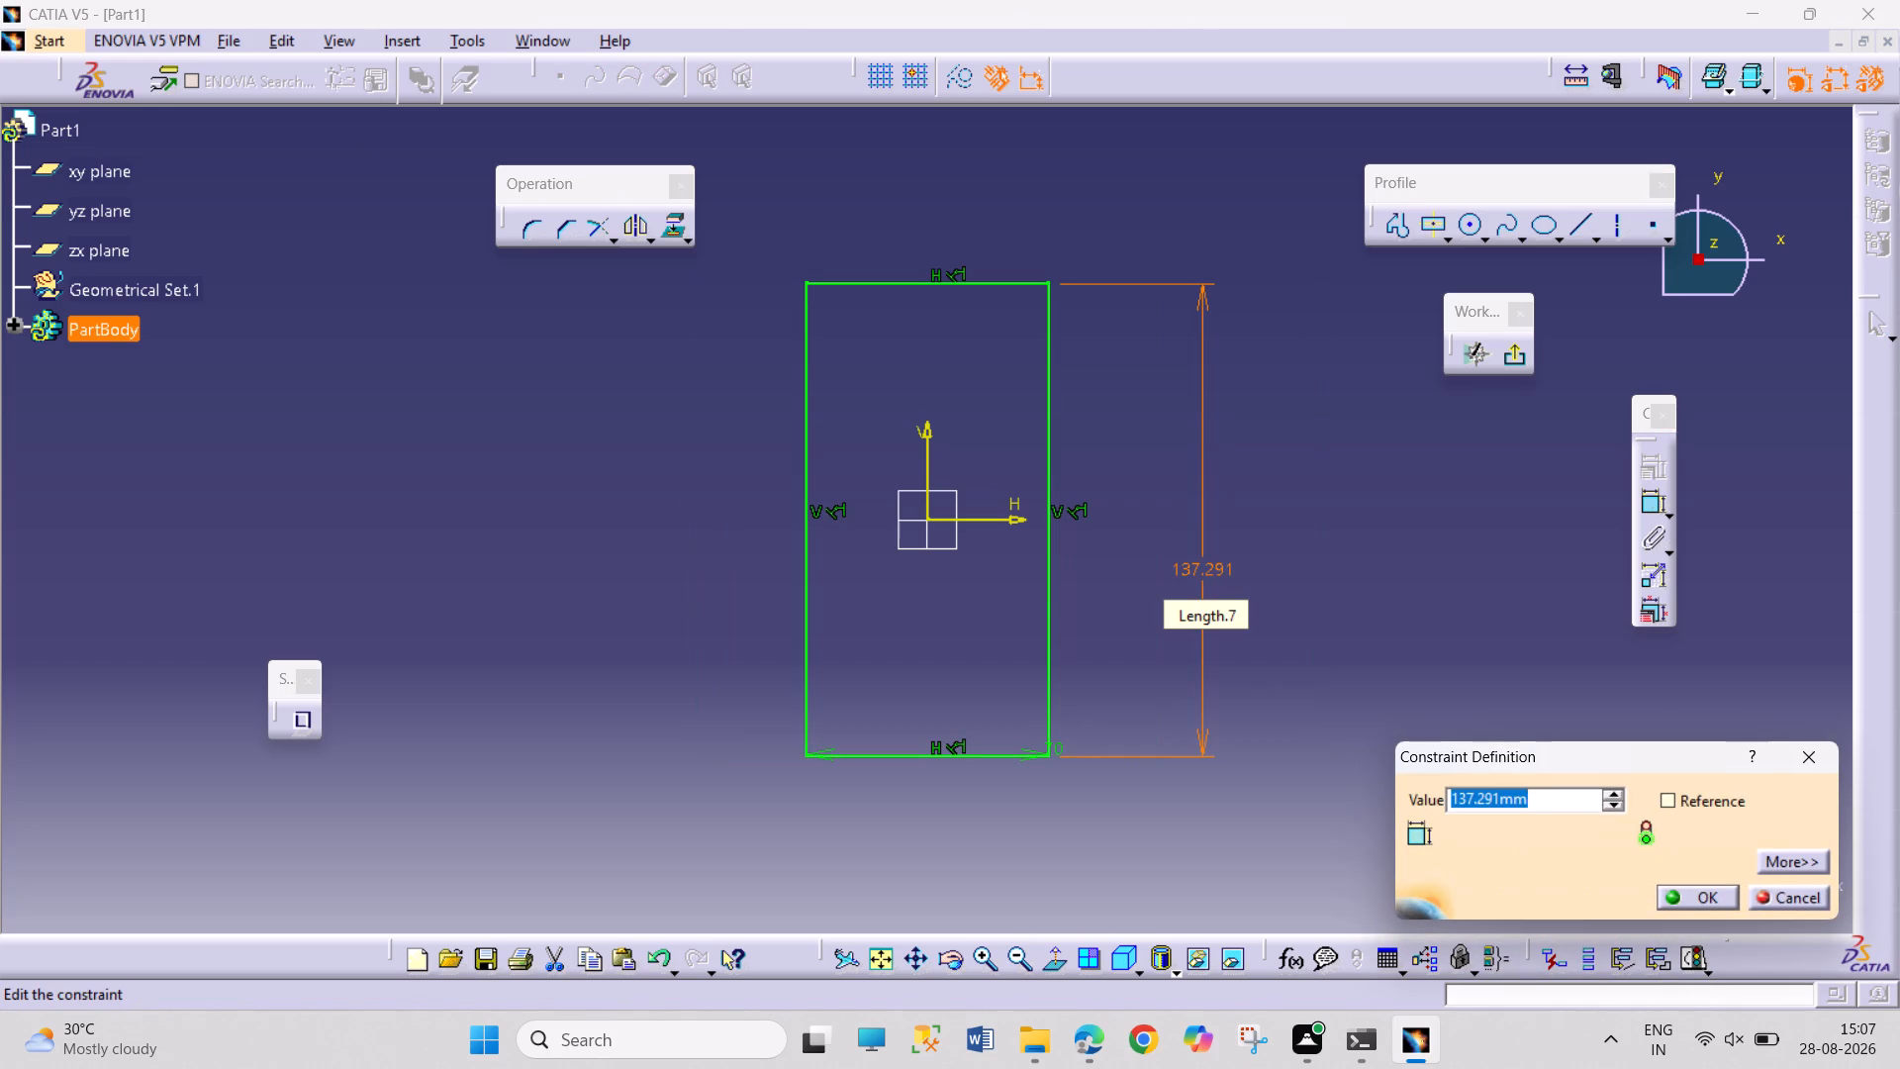
pyautogui.write('70')
pyautogui.press('Return')
pyautogui.click(1138, 723)
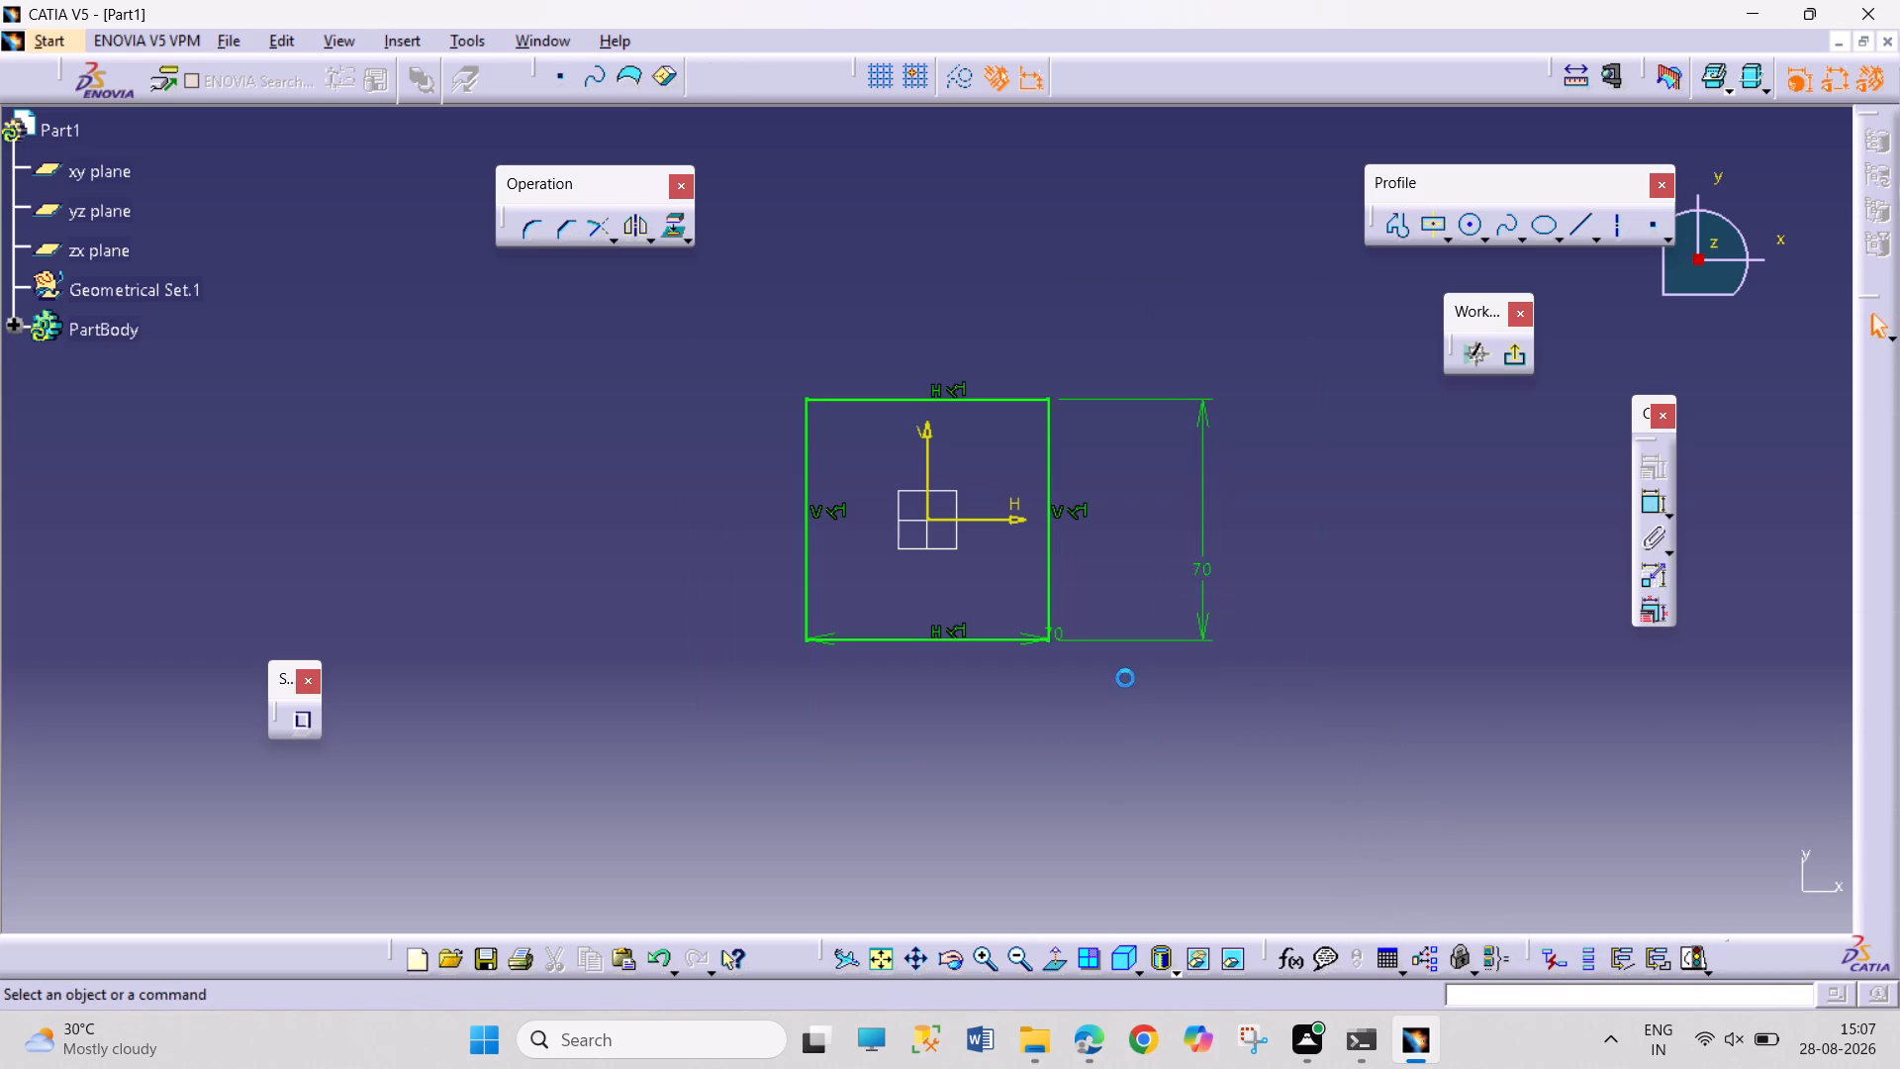
# Shift the width dimension's label along the bottom edge until it sits outside the rectangle on the negative H side.
pyautogui.moveTo(1058, 633); pyautogui.dragTo(1041, 668)
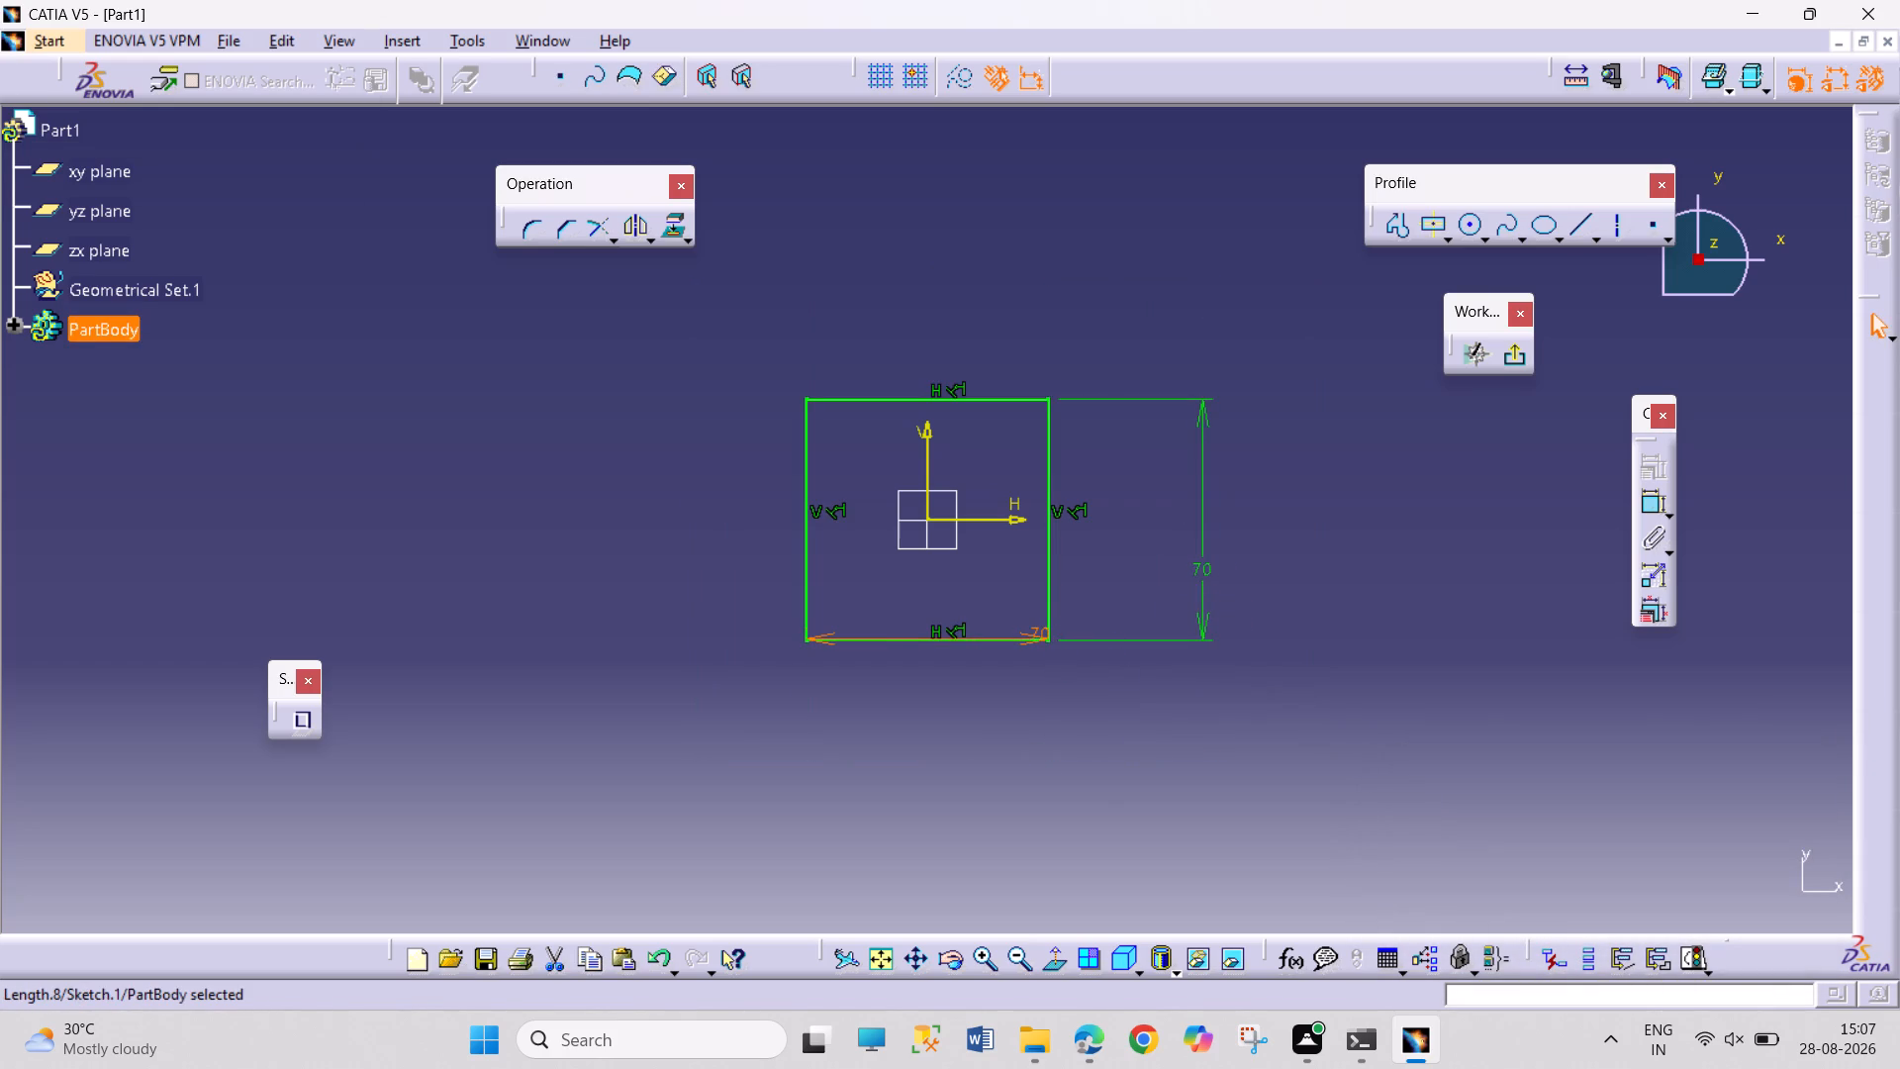
pyautogui.moveTo(1024, 645); pyautogui.dragTo(870, 541)
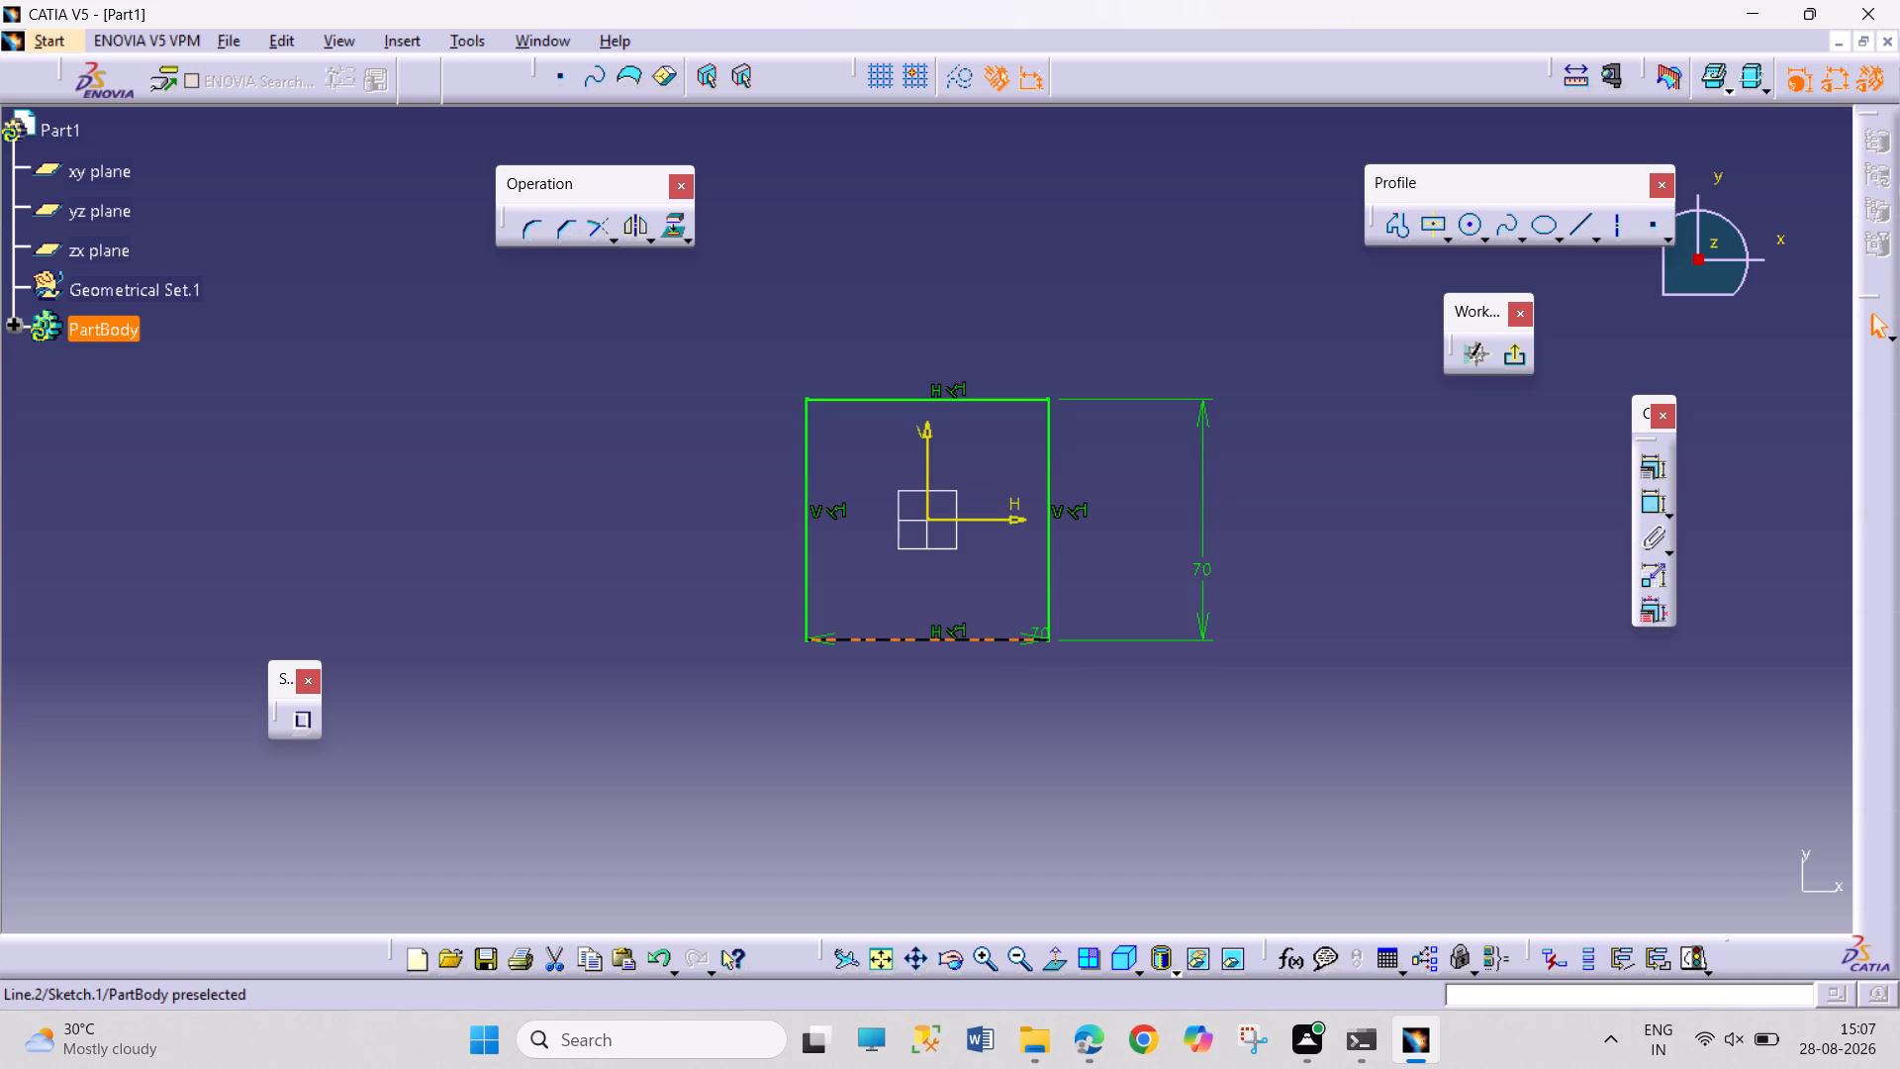
pyautogui.moveTo(870, 541); pyautogui.dragTo(841, 552)
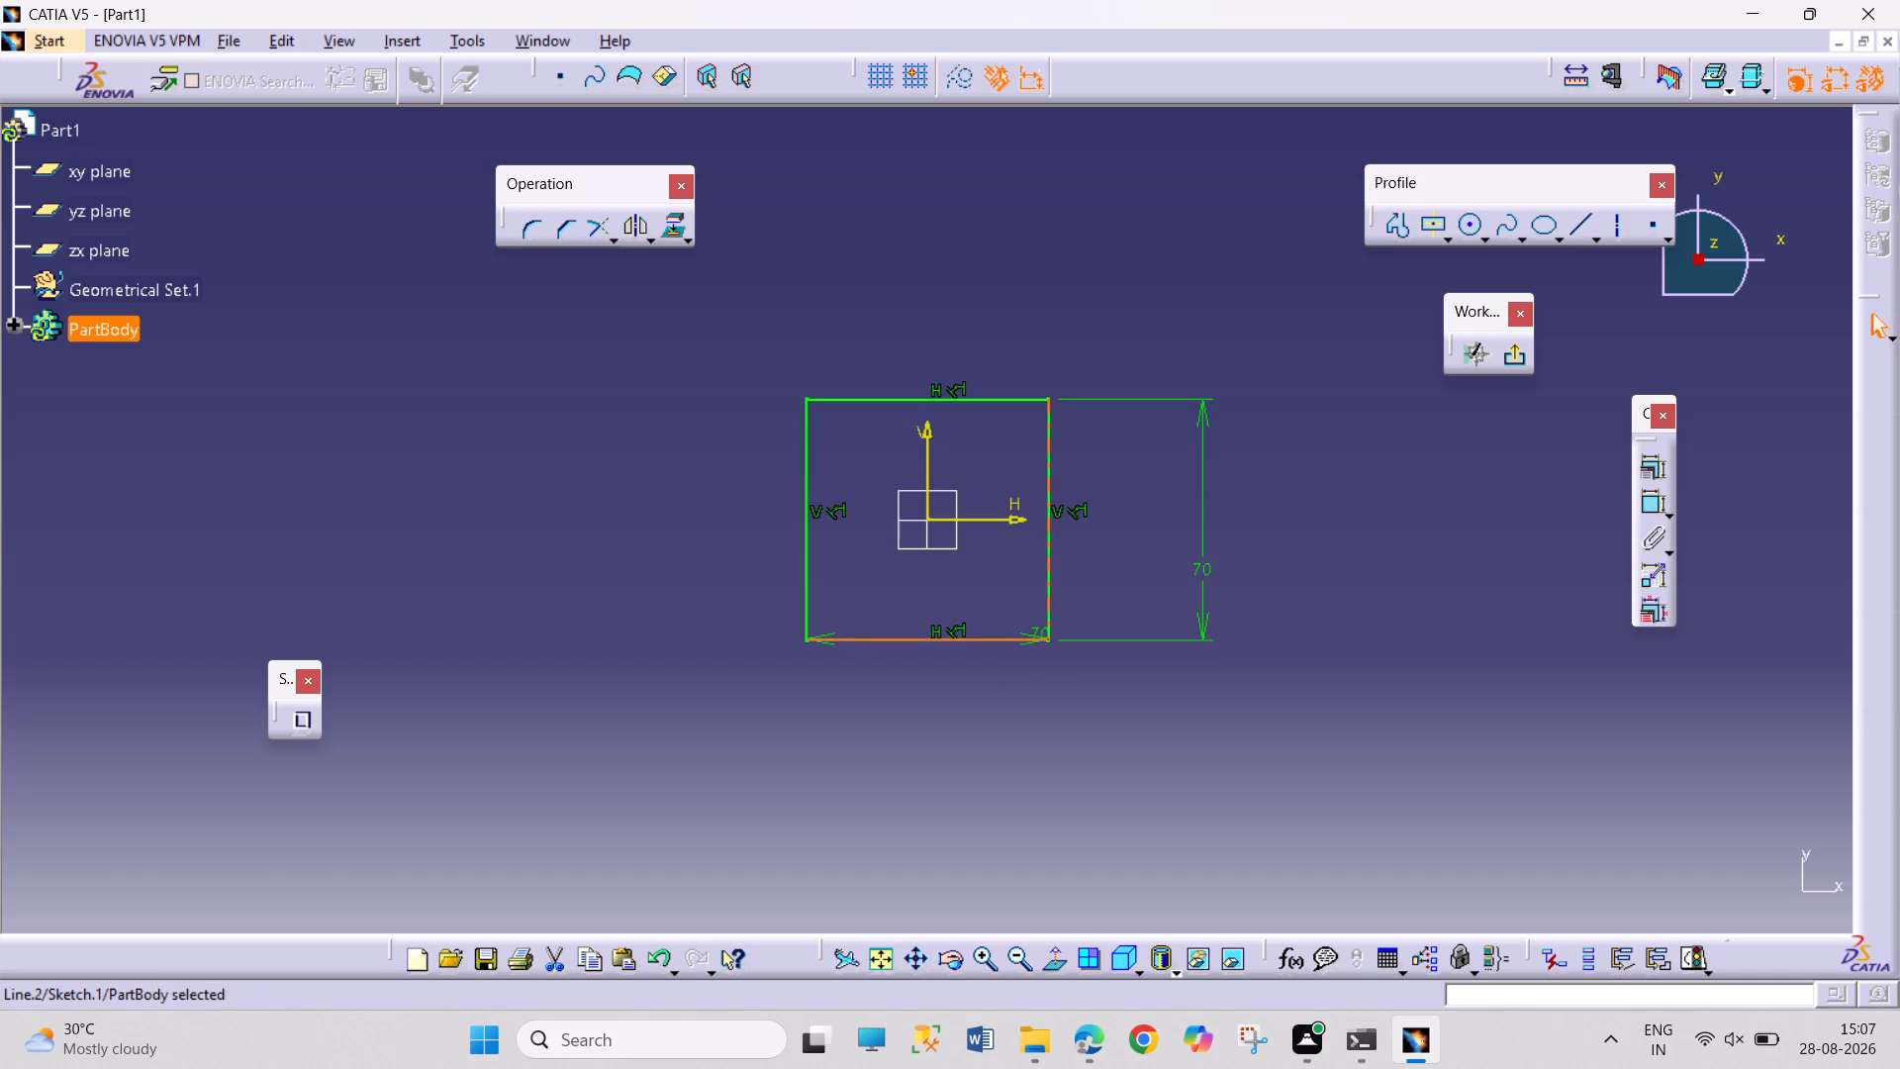
pyautogui.moveTo(1037, 628); pyautogui.dragTo(752, 595)
pyautogui.moveTo(1029, 811); pyautogui.dragTo(1032, 822)
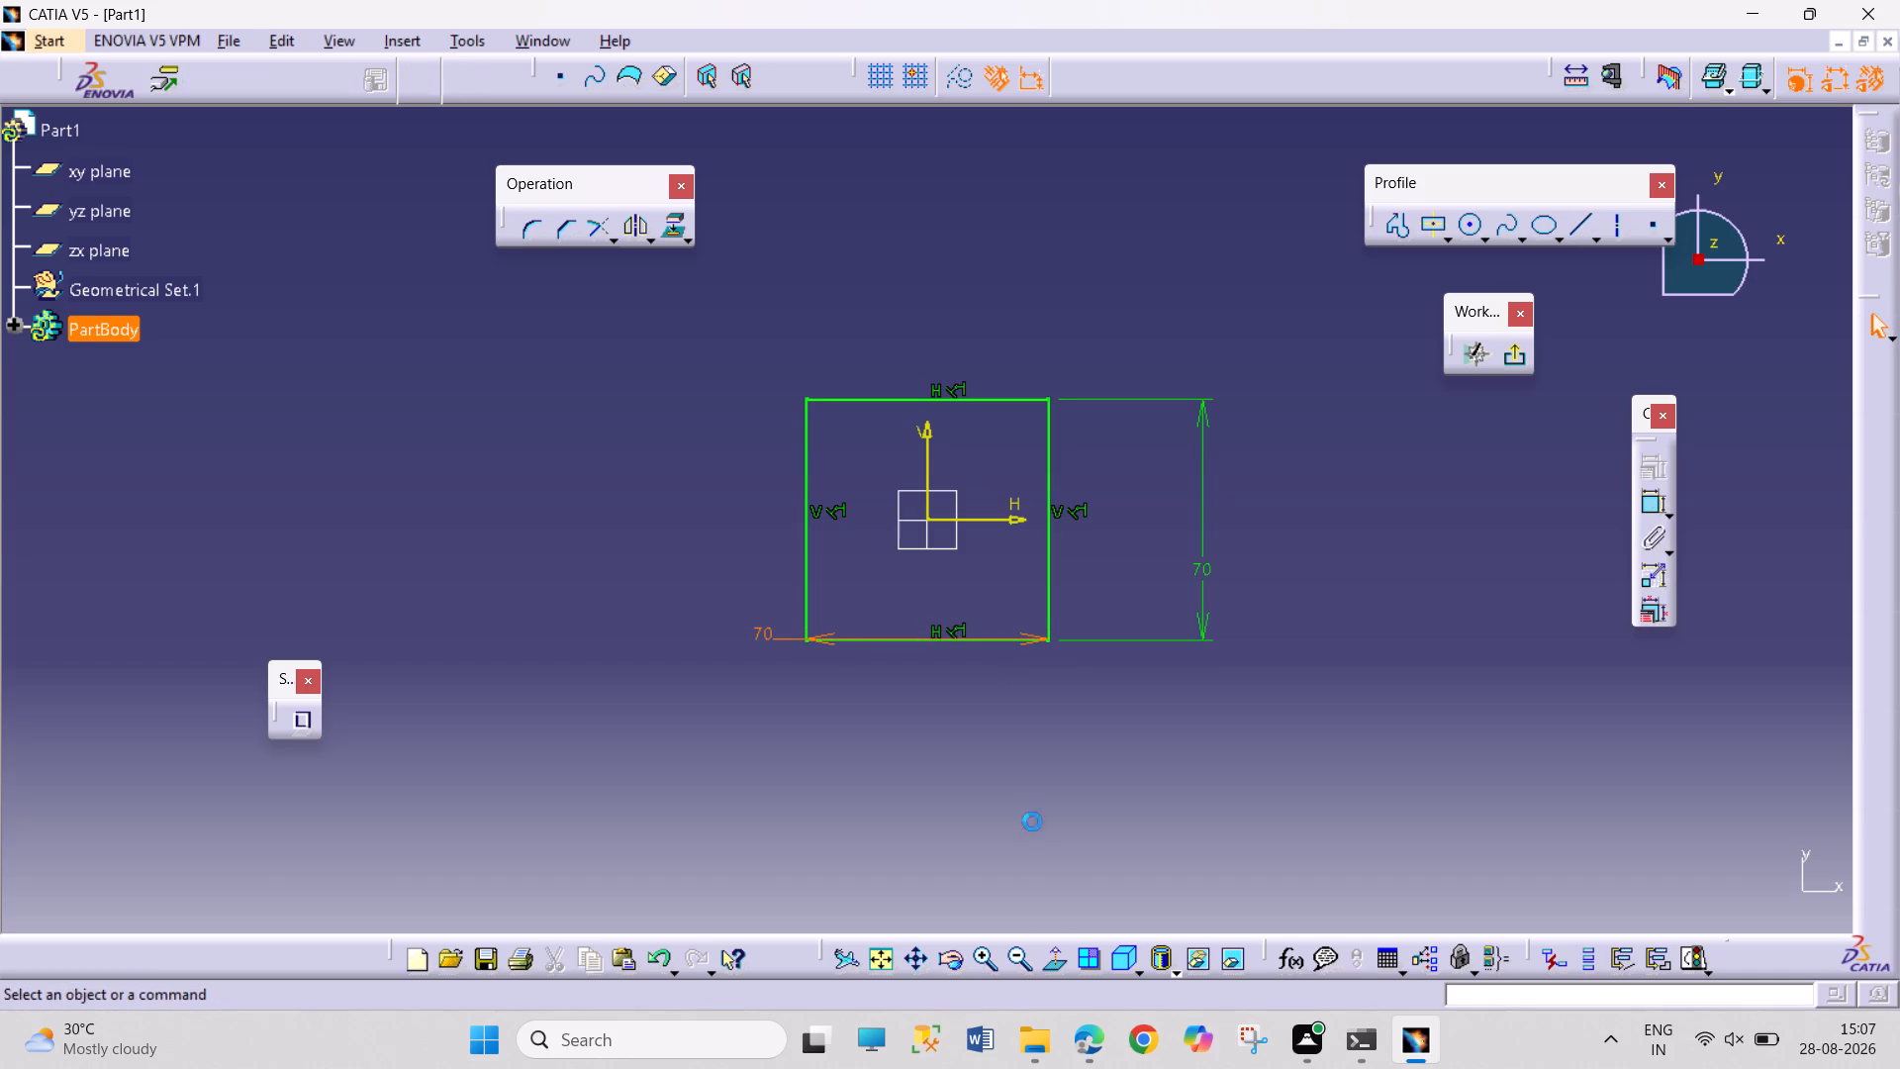
pyautogui.moveTo(1032, 822); pyautogui.dragTo(1037, 845)
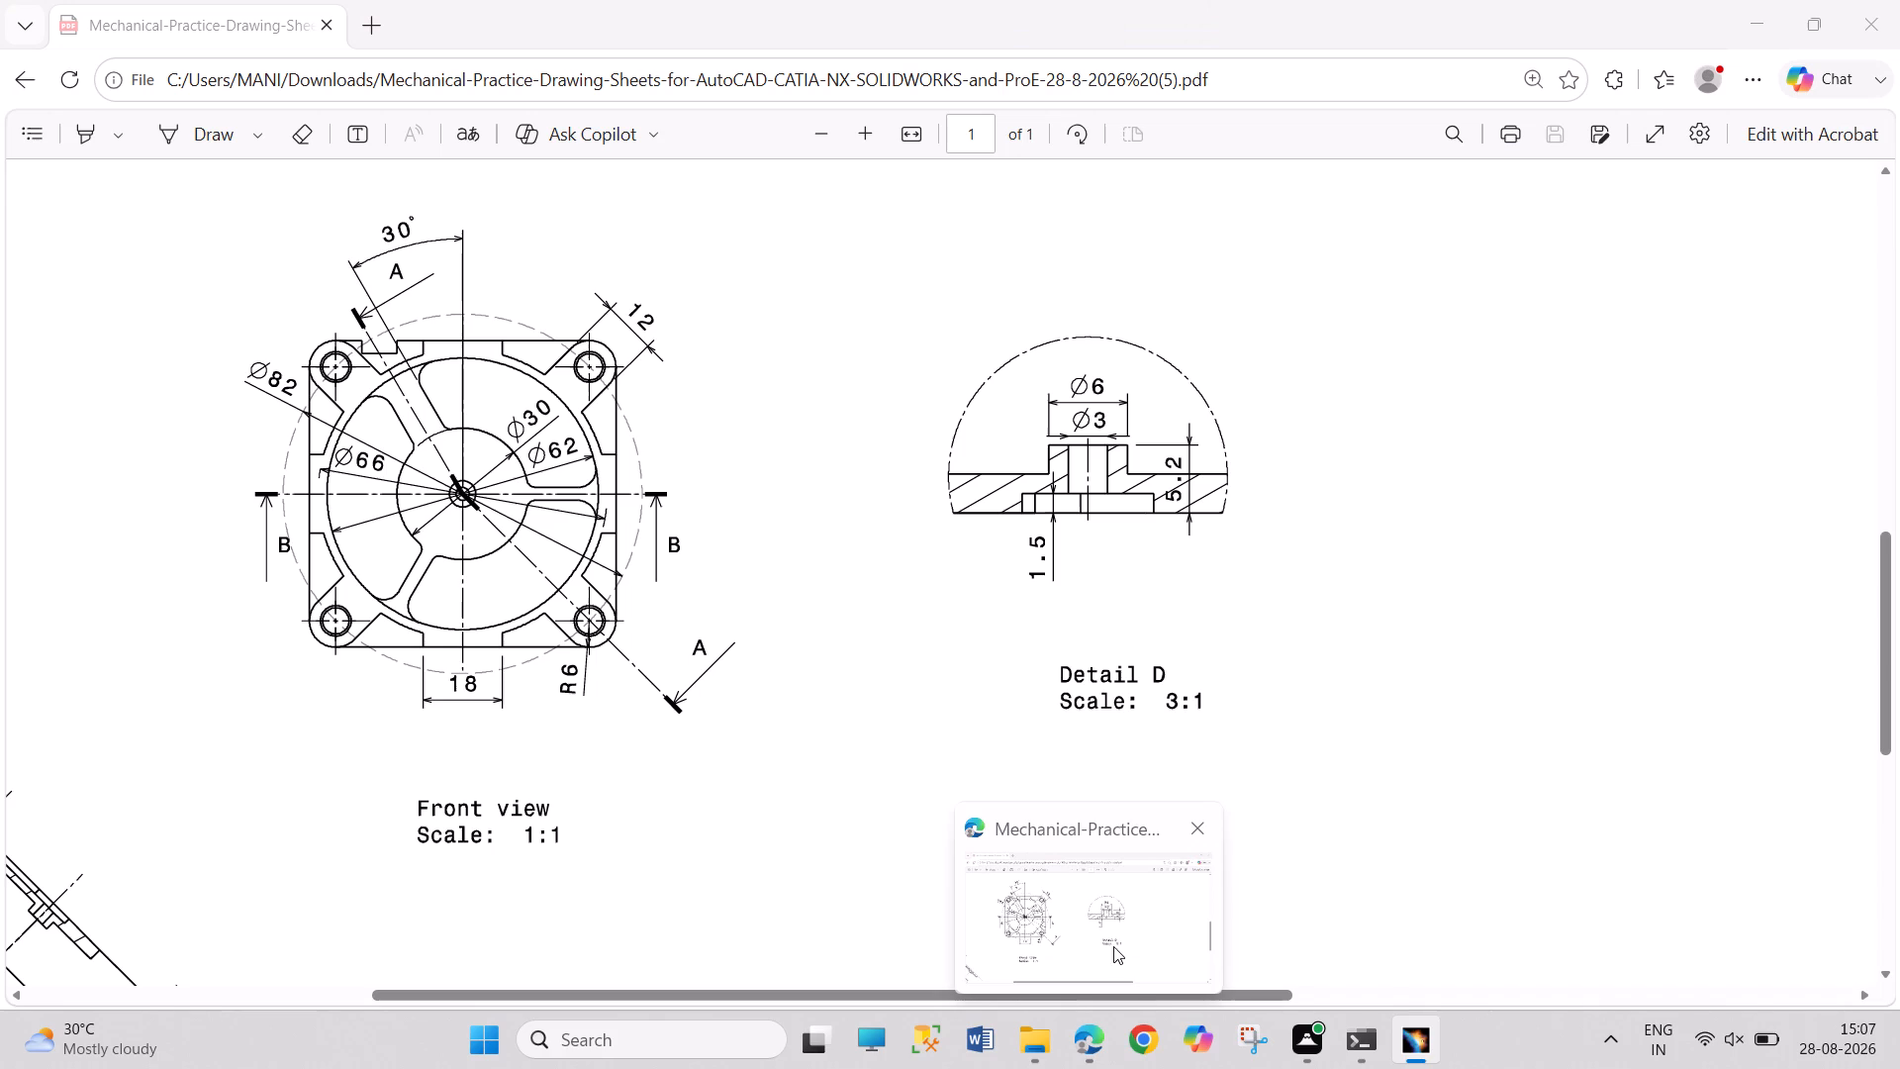
# Check the base thickness in the PDF drawing, leave the sketch and pad the square profile 3 mm.
pyautogui.click(1120, 931)
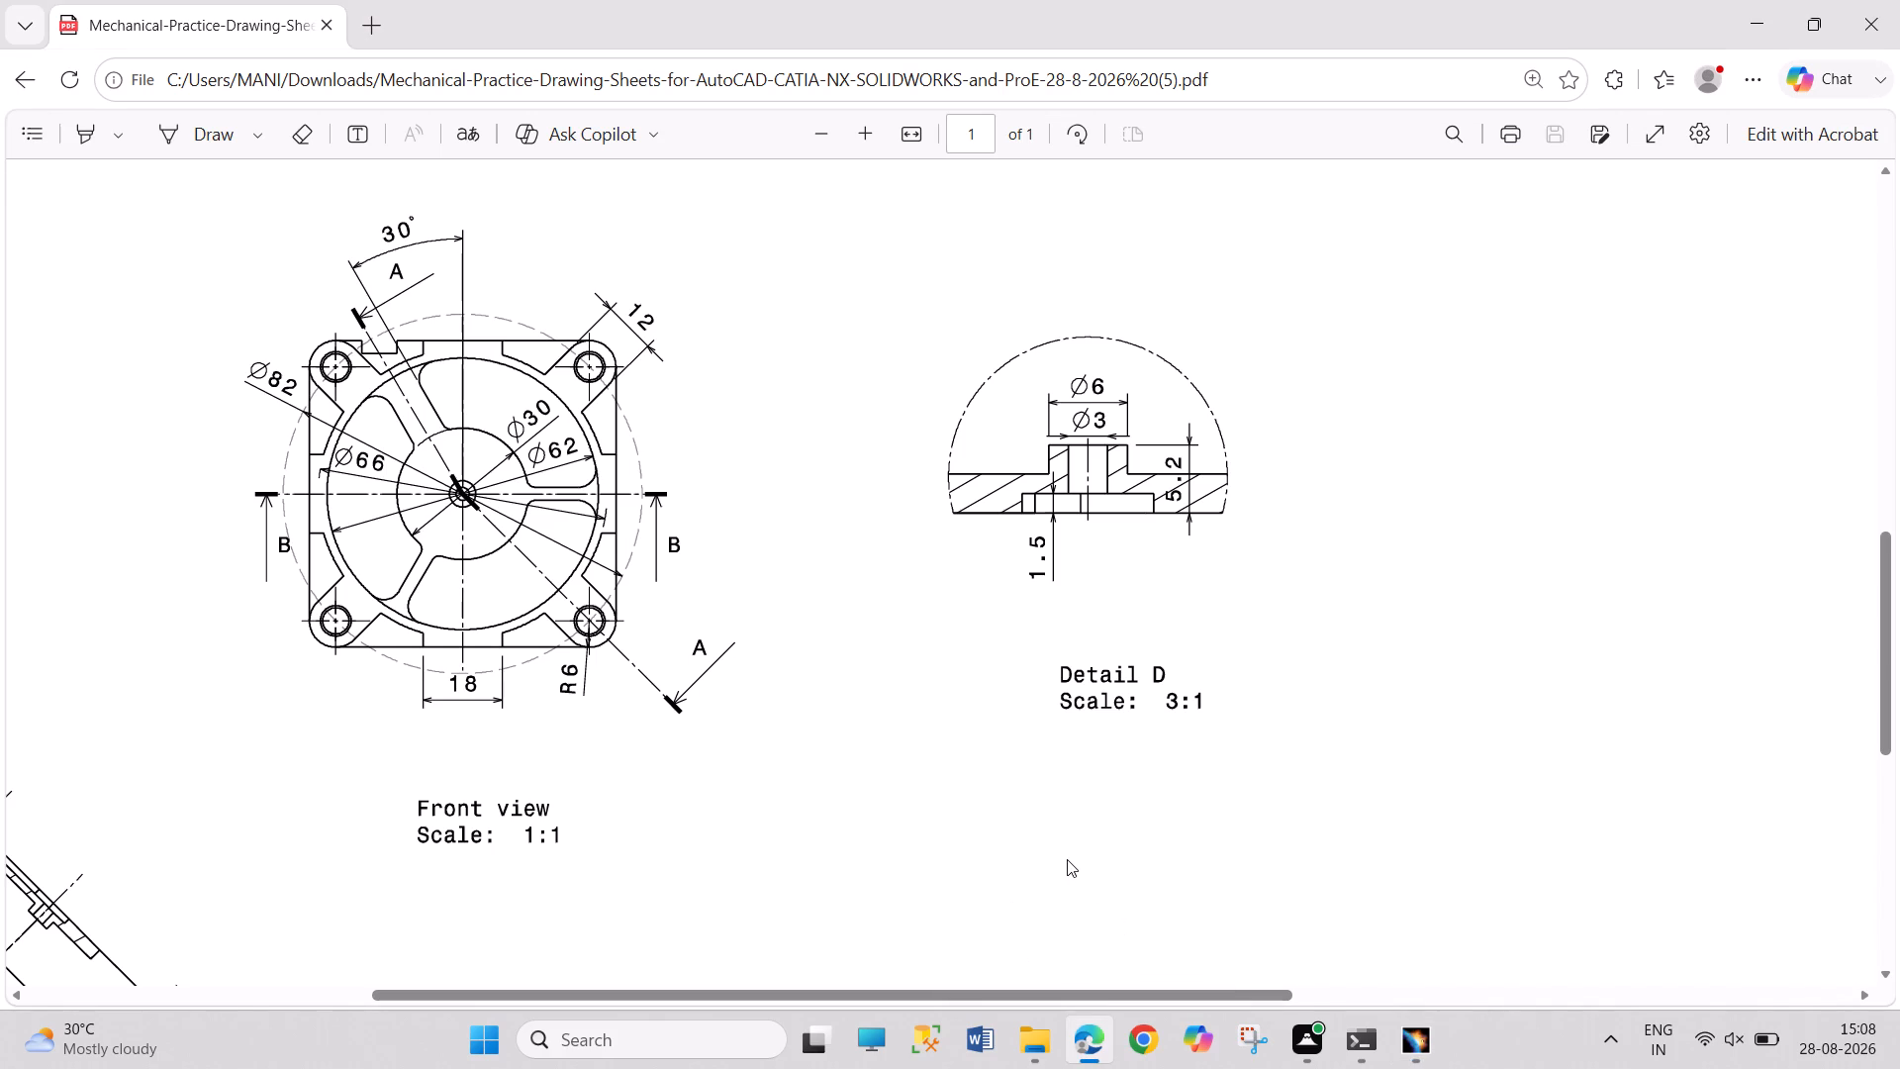
pyautogui.scroll(7, 1067, 859)
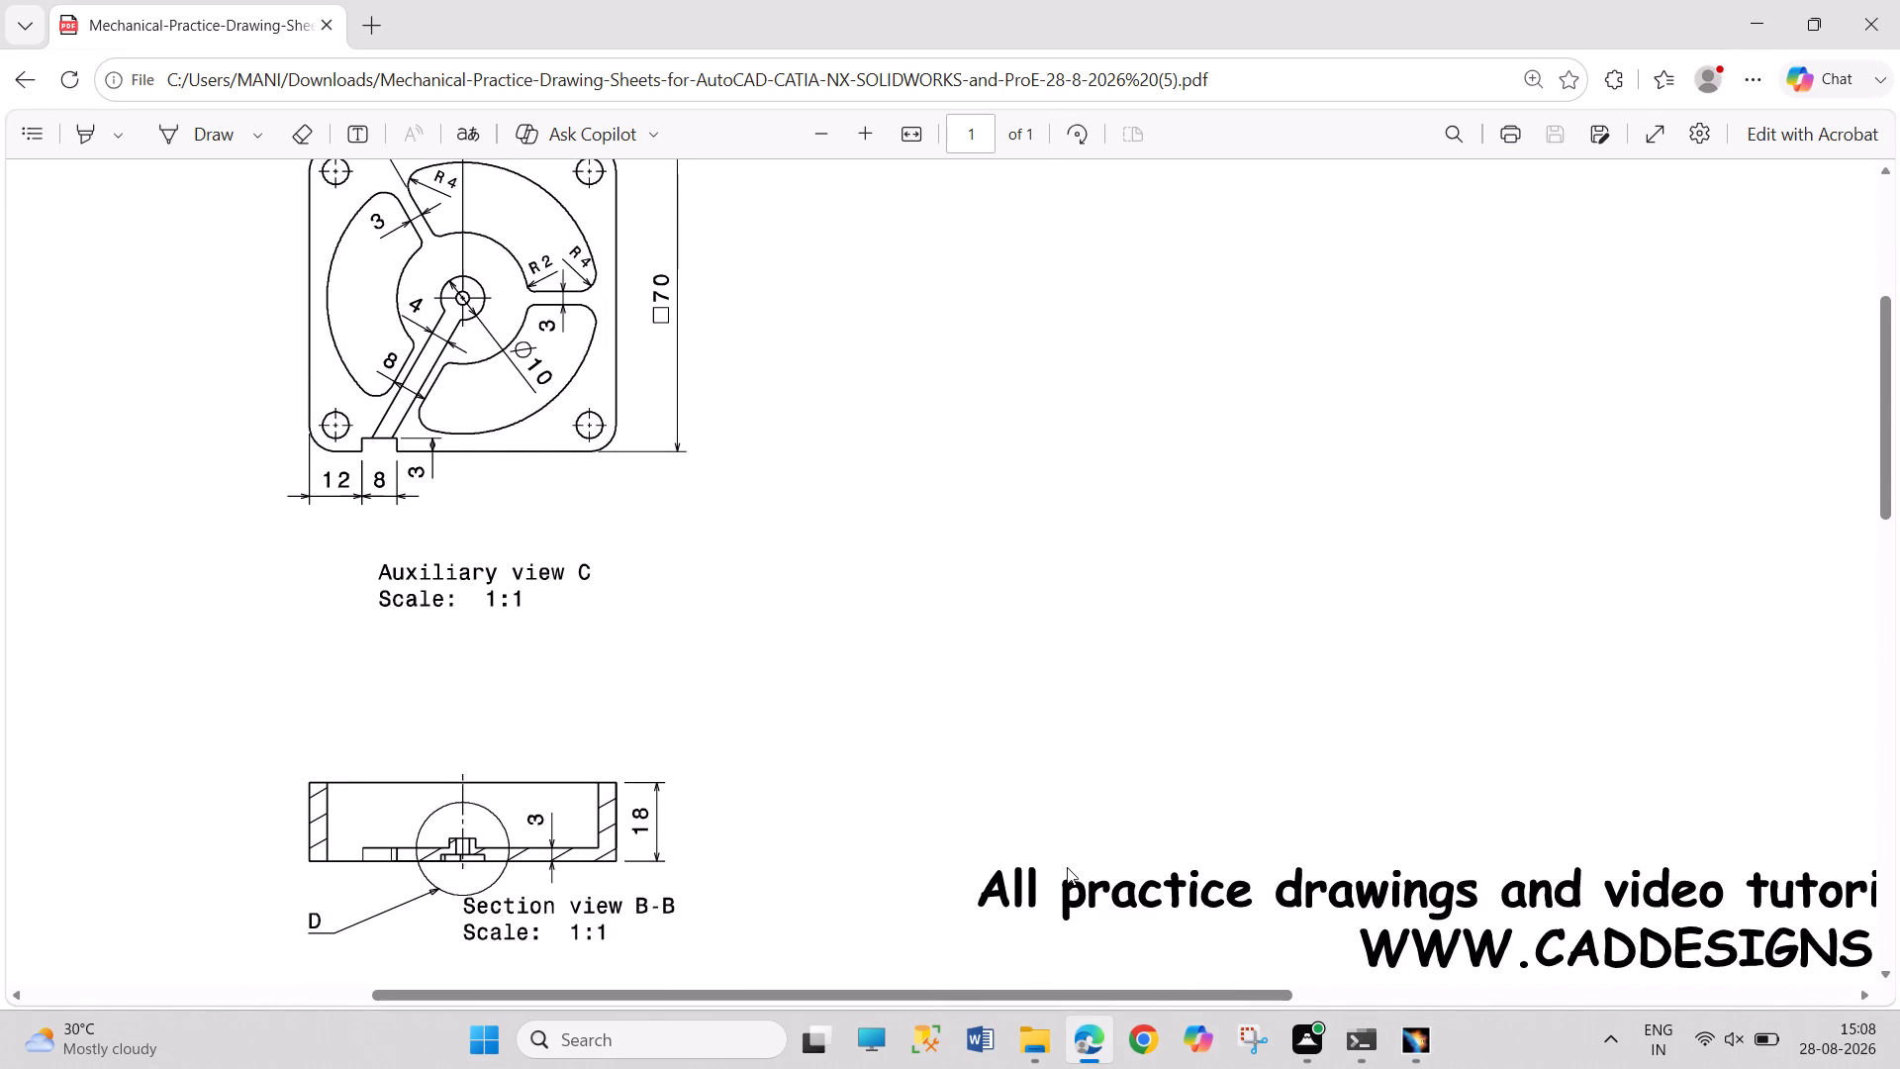
pyautogui.click(1395, 1048)
pyautogui.click(1516, 356)
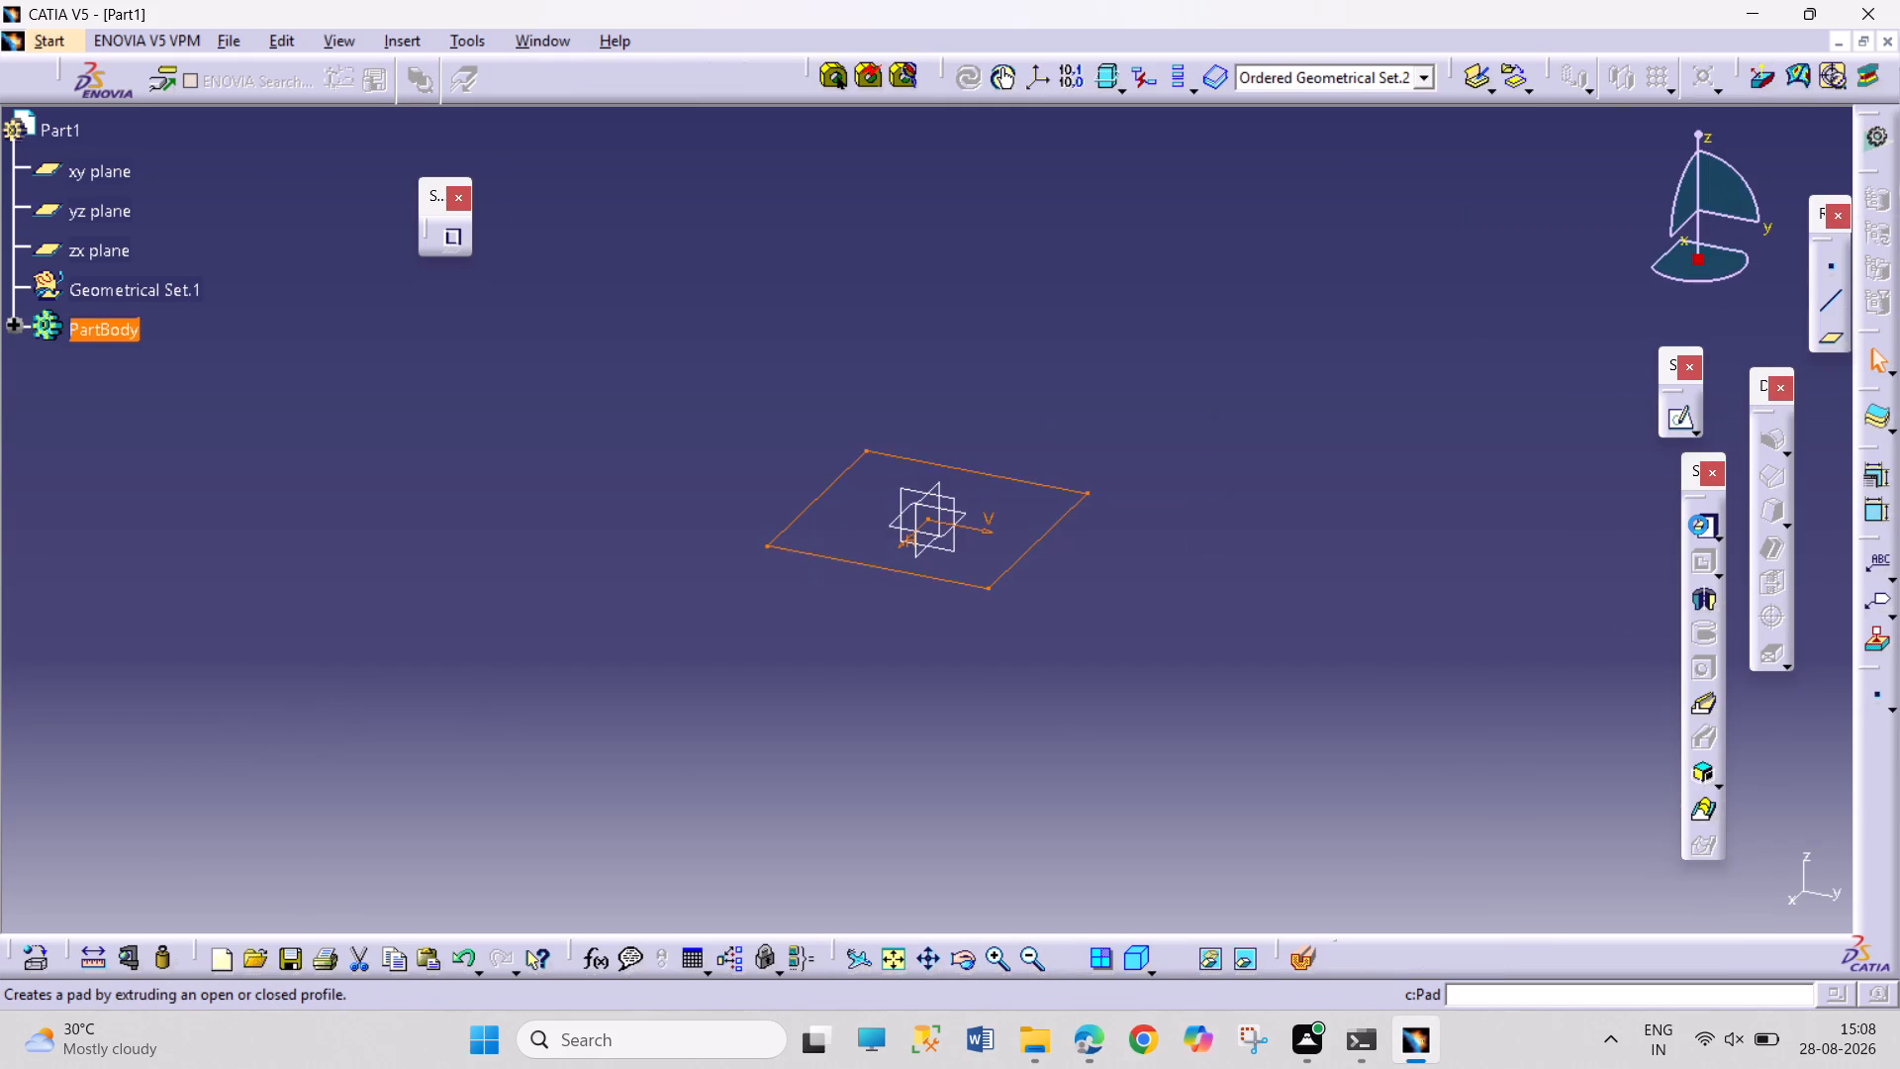
pyautogui.click(1698, 525)
pyautogui.moveTo(1155, 571); pyautogui.dragTo(1167, 568)
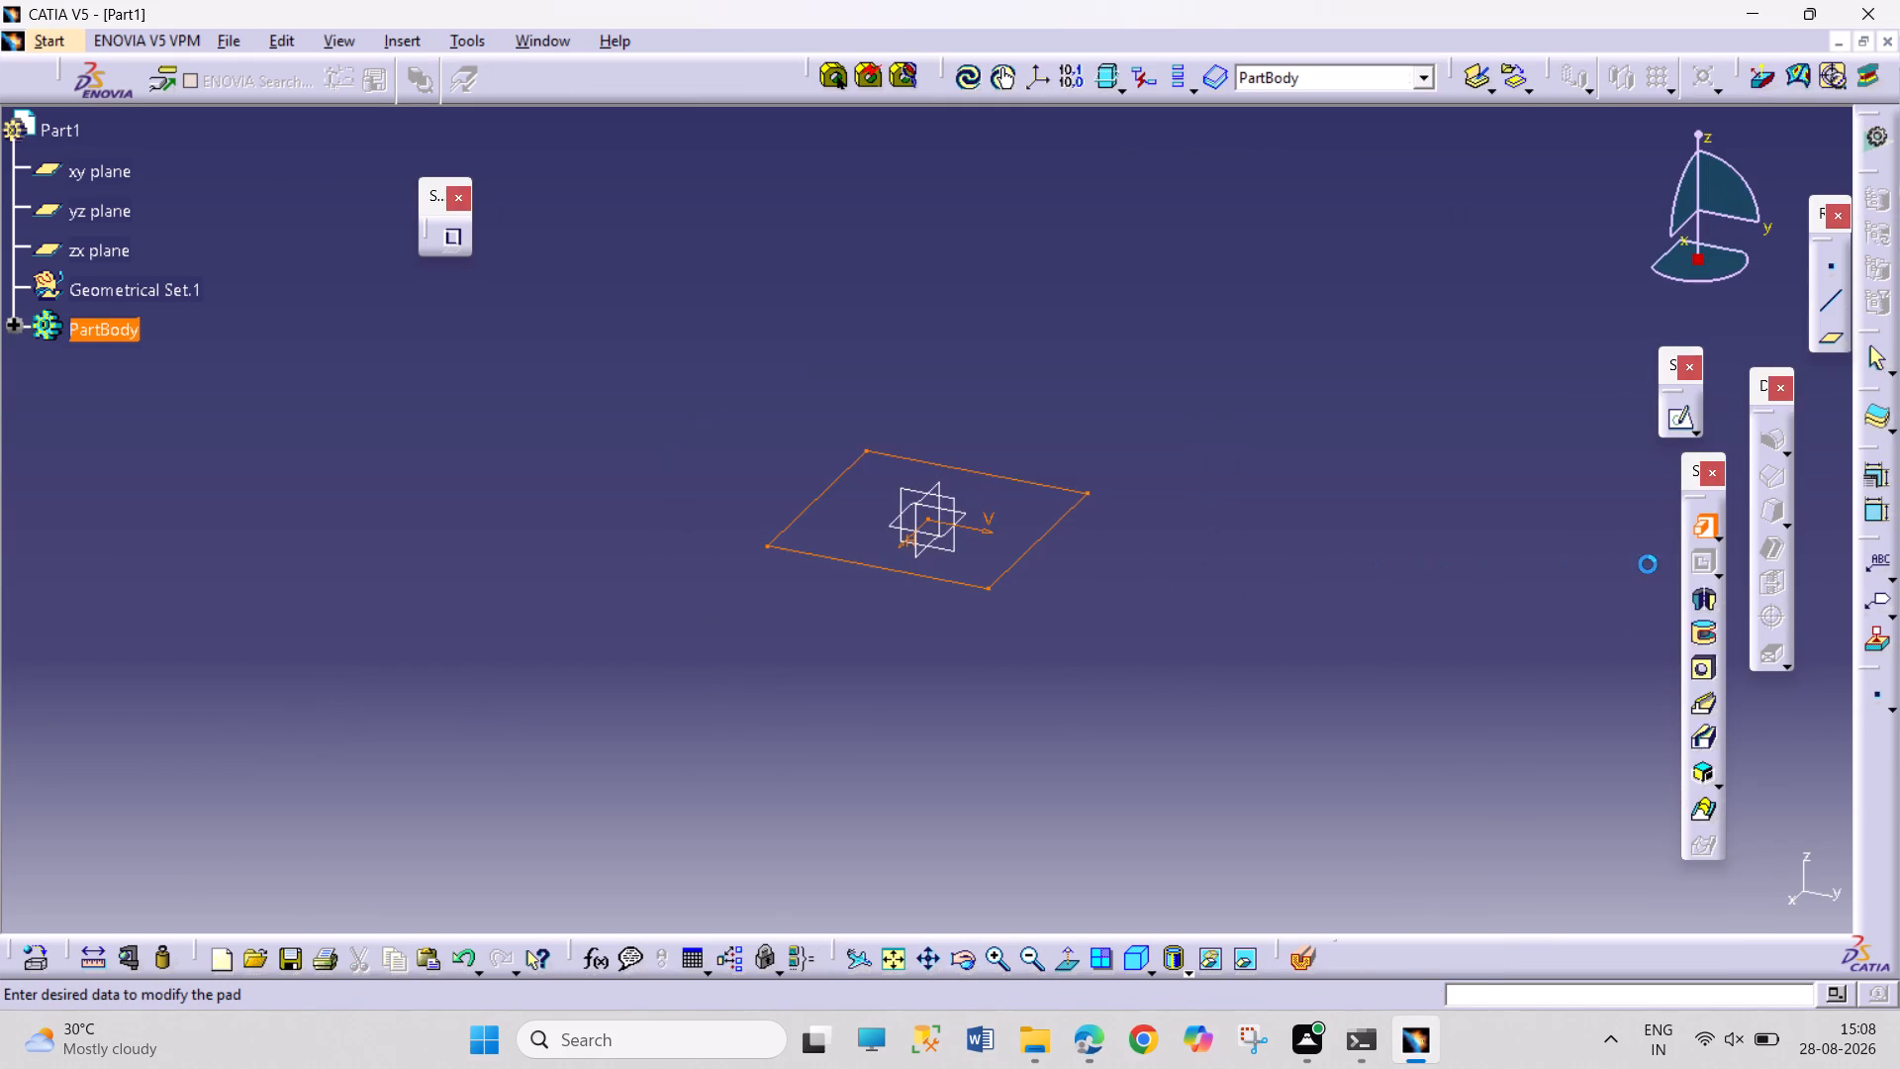
pyautogui.press('3')
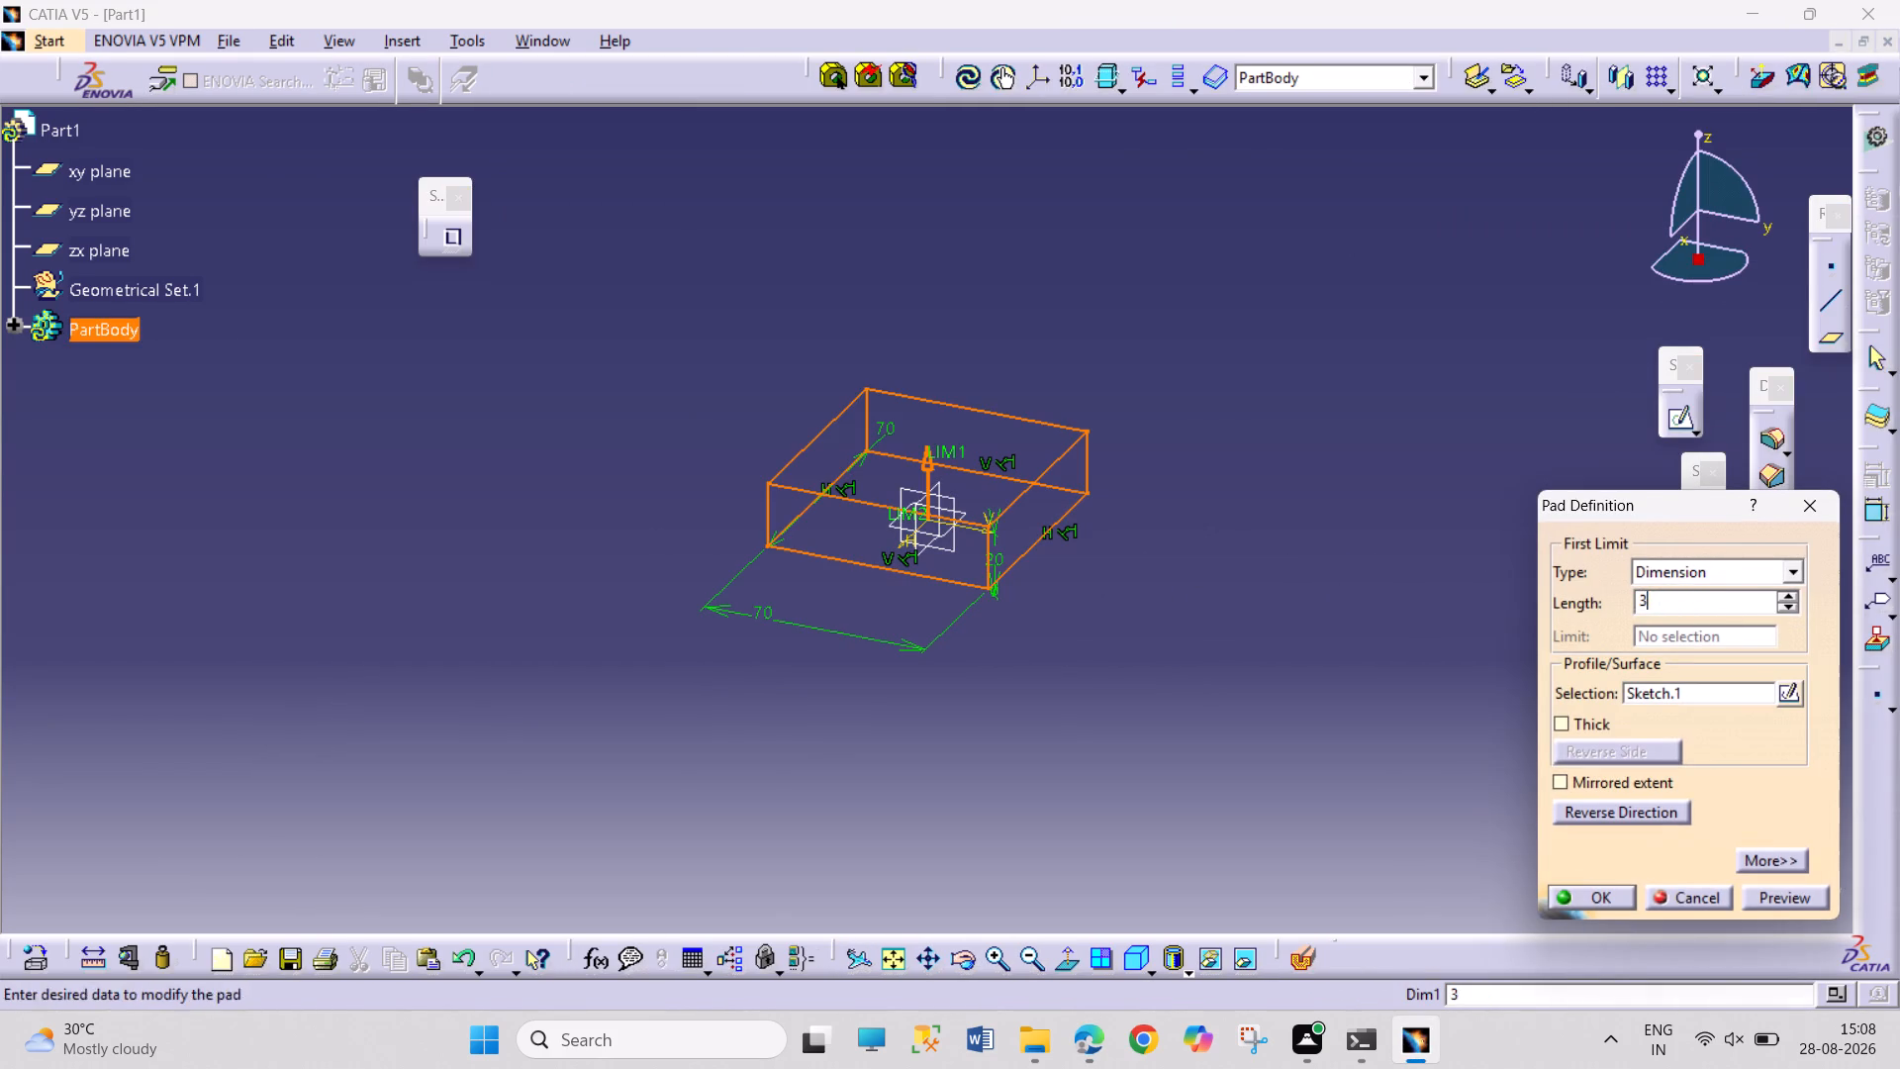
pyautogui.press('Return')
pyautogui.click(1037, 822)
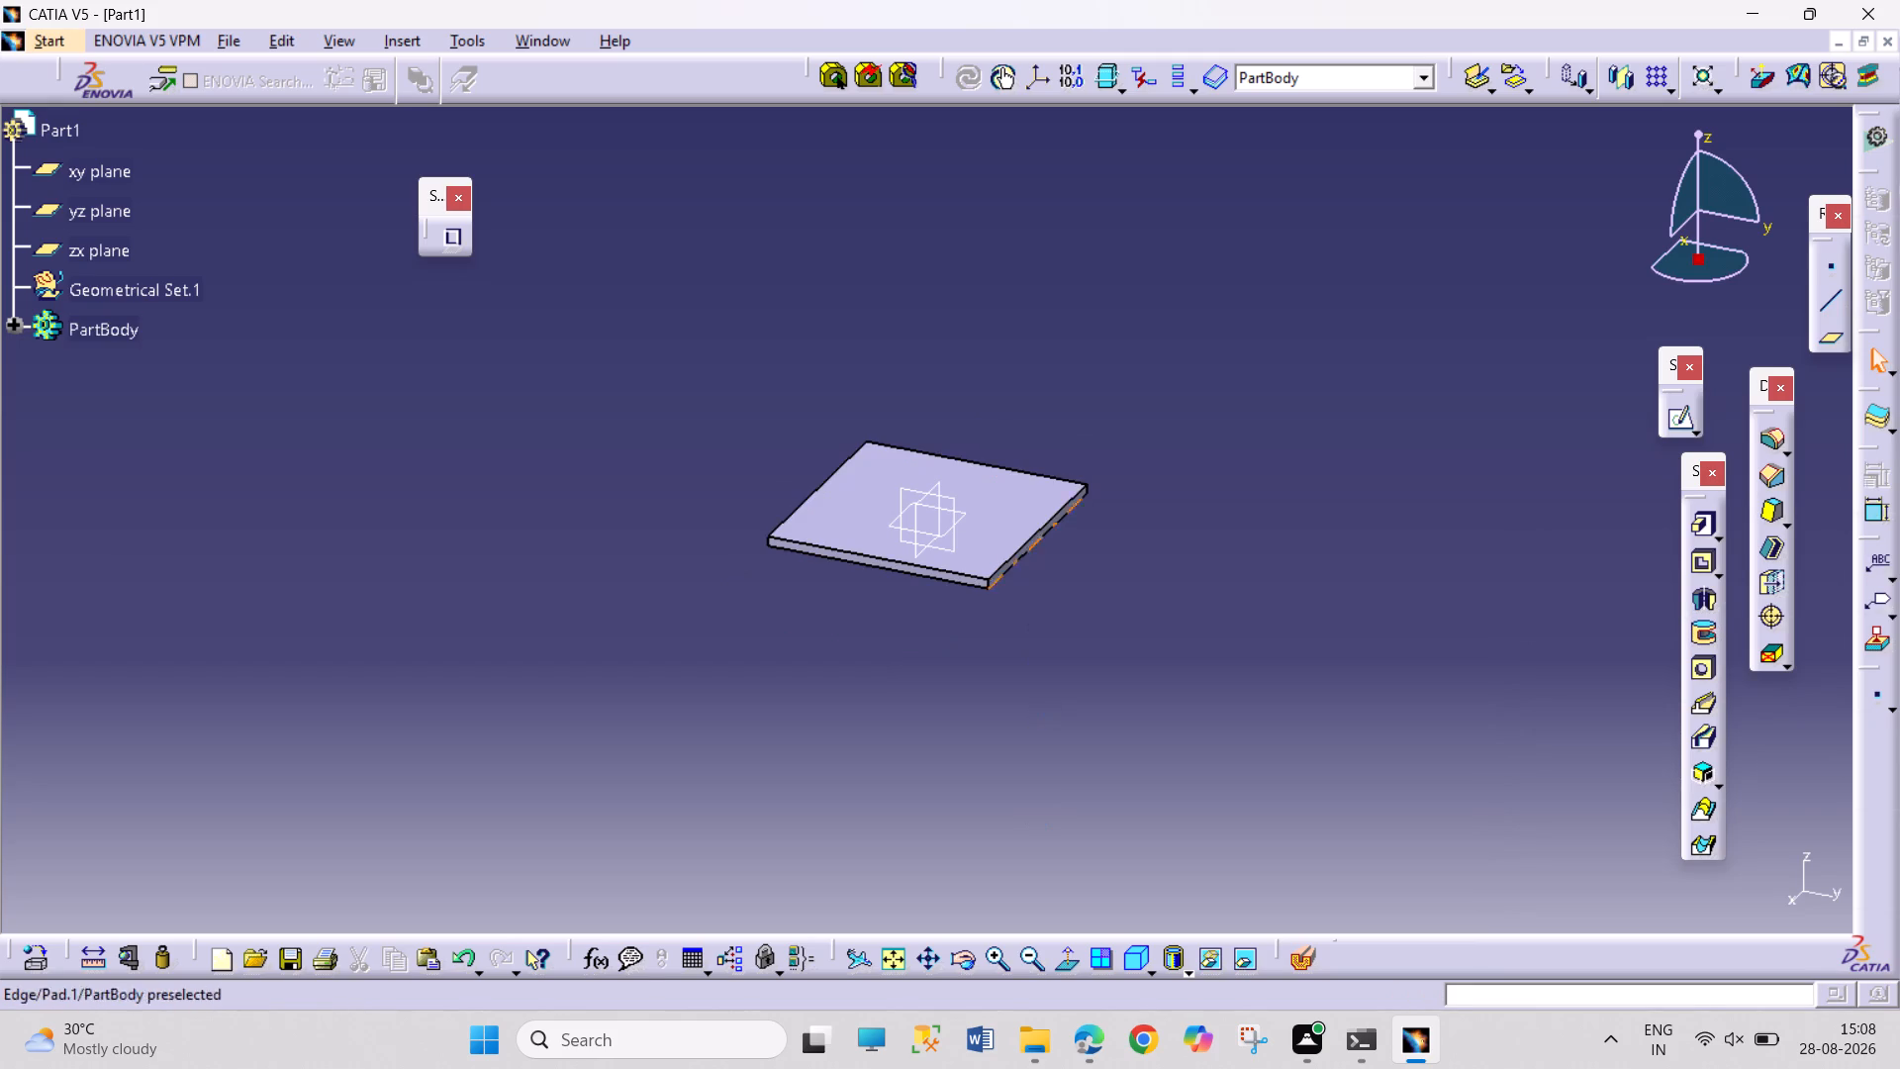
# Open a sketch on the plate's top face, draw an origin-centred circle about 50 mm in diameter and dimension its diameter.
pyautogui.click(1011, 514)
pyautogui.click(1673, 419)
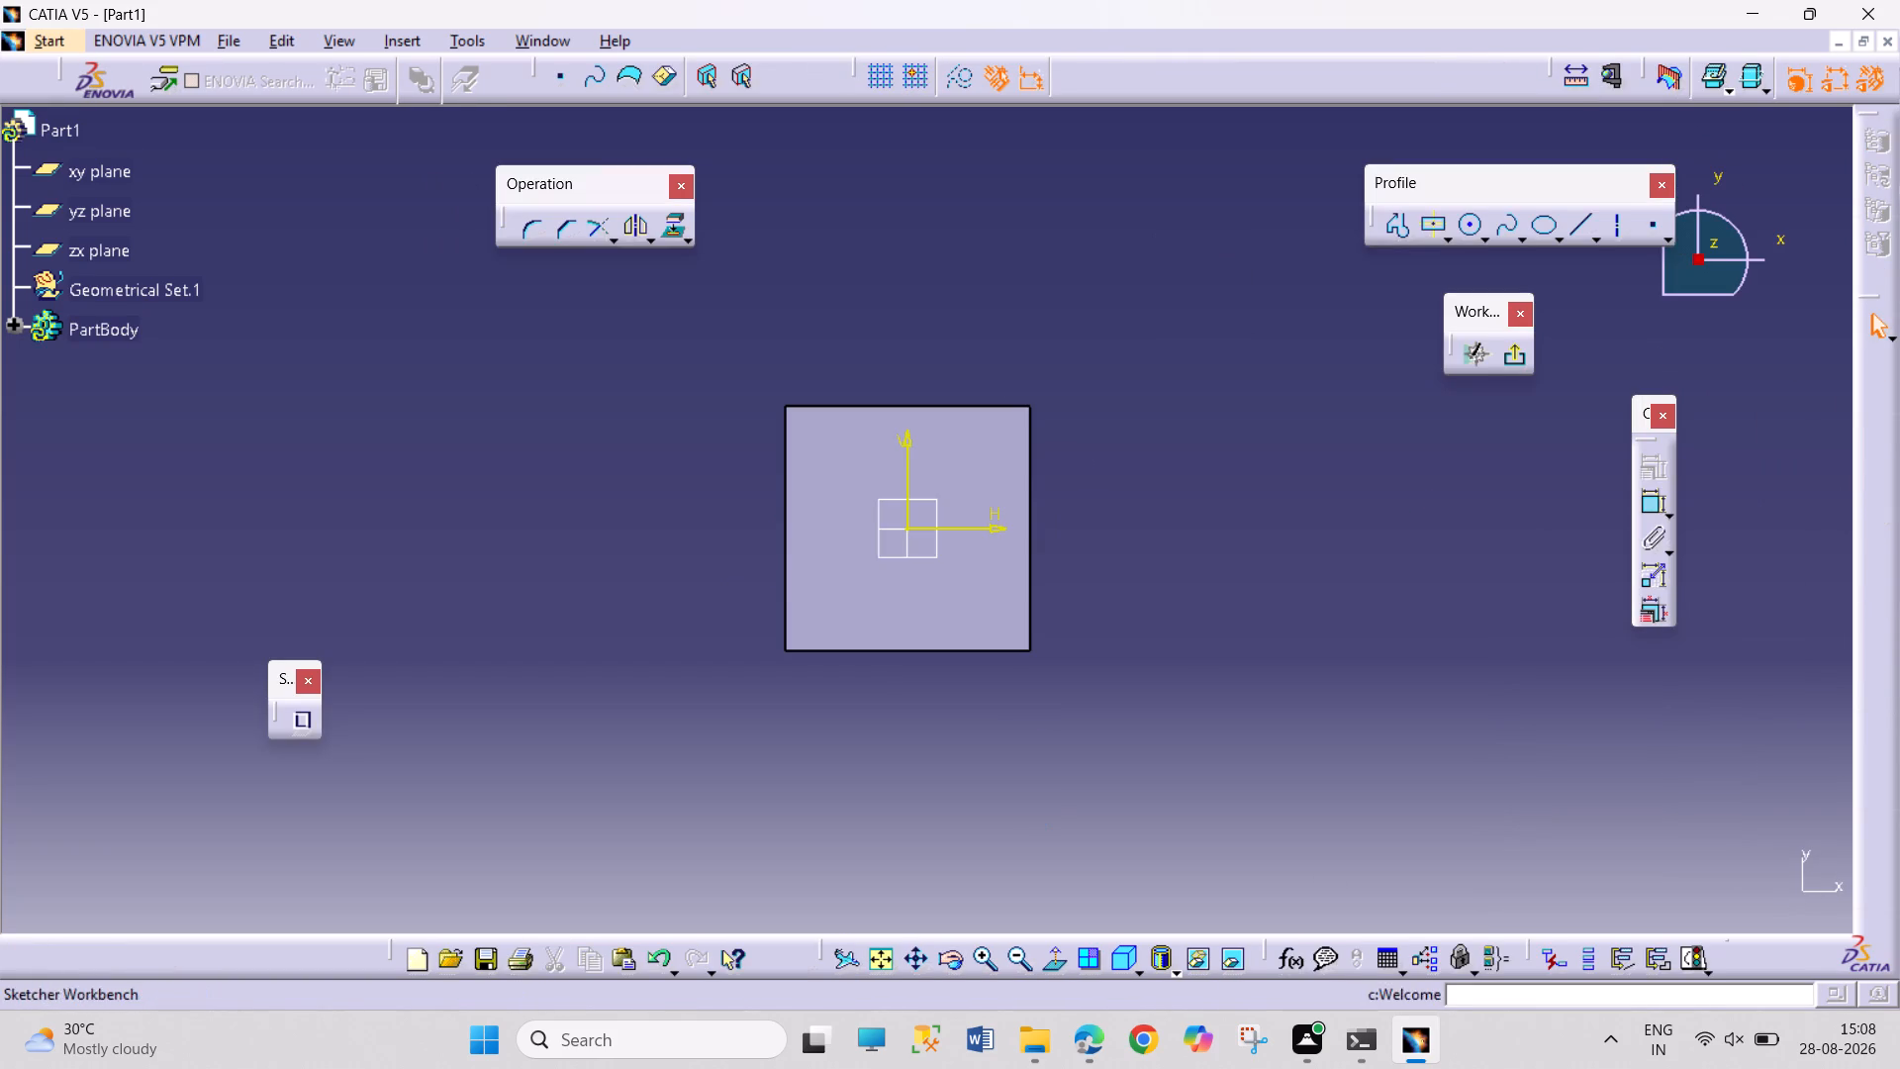
pyautogui.click(883, 965)
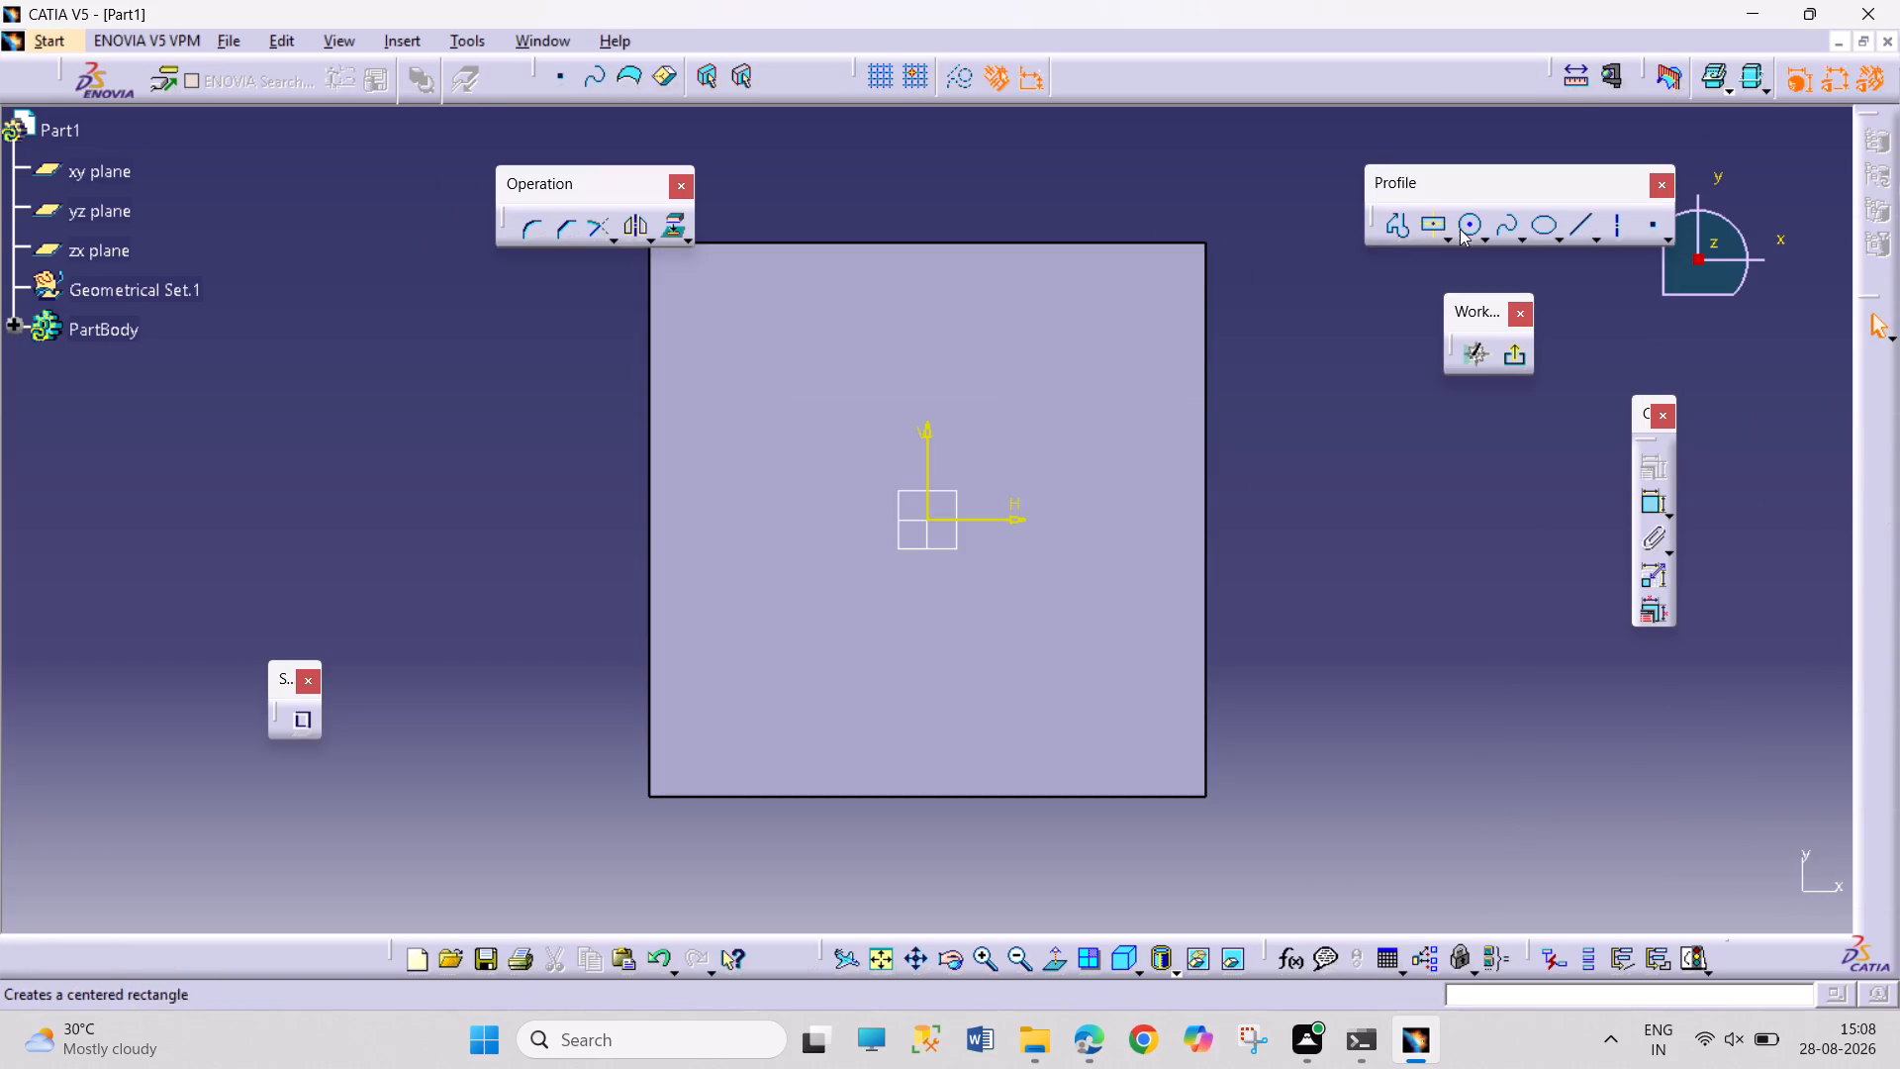
pyautogui.click(1472, 225)
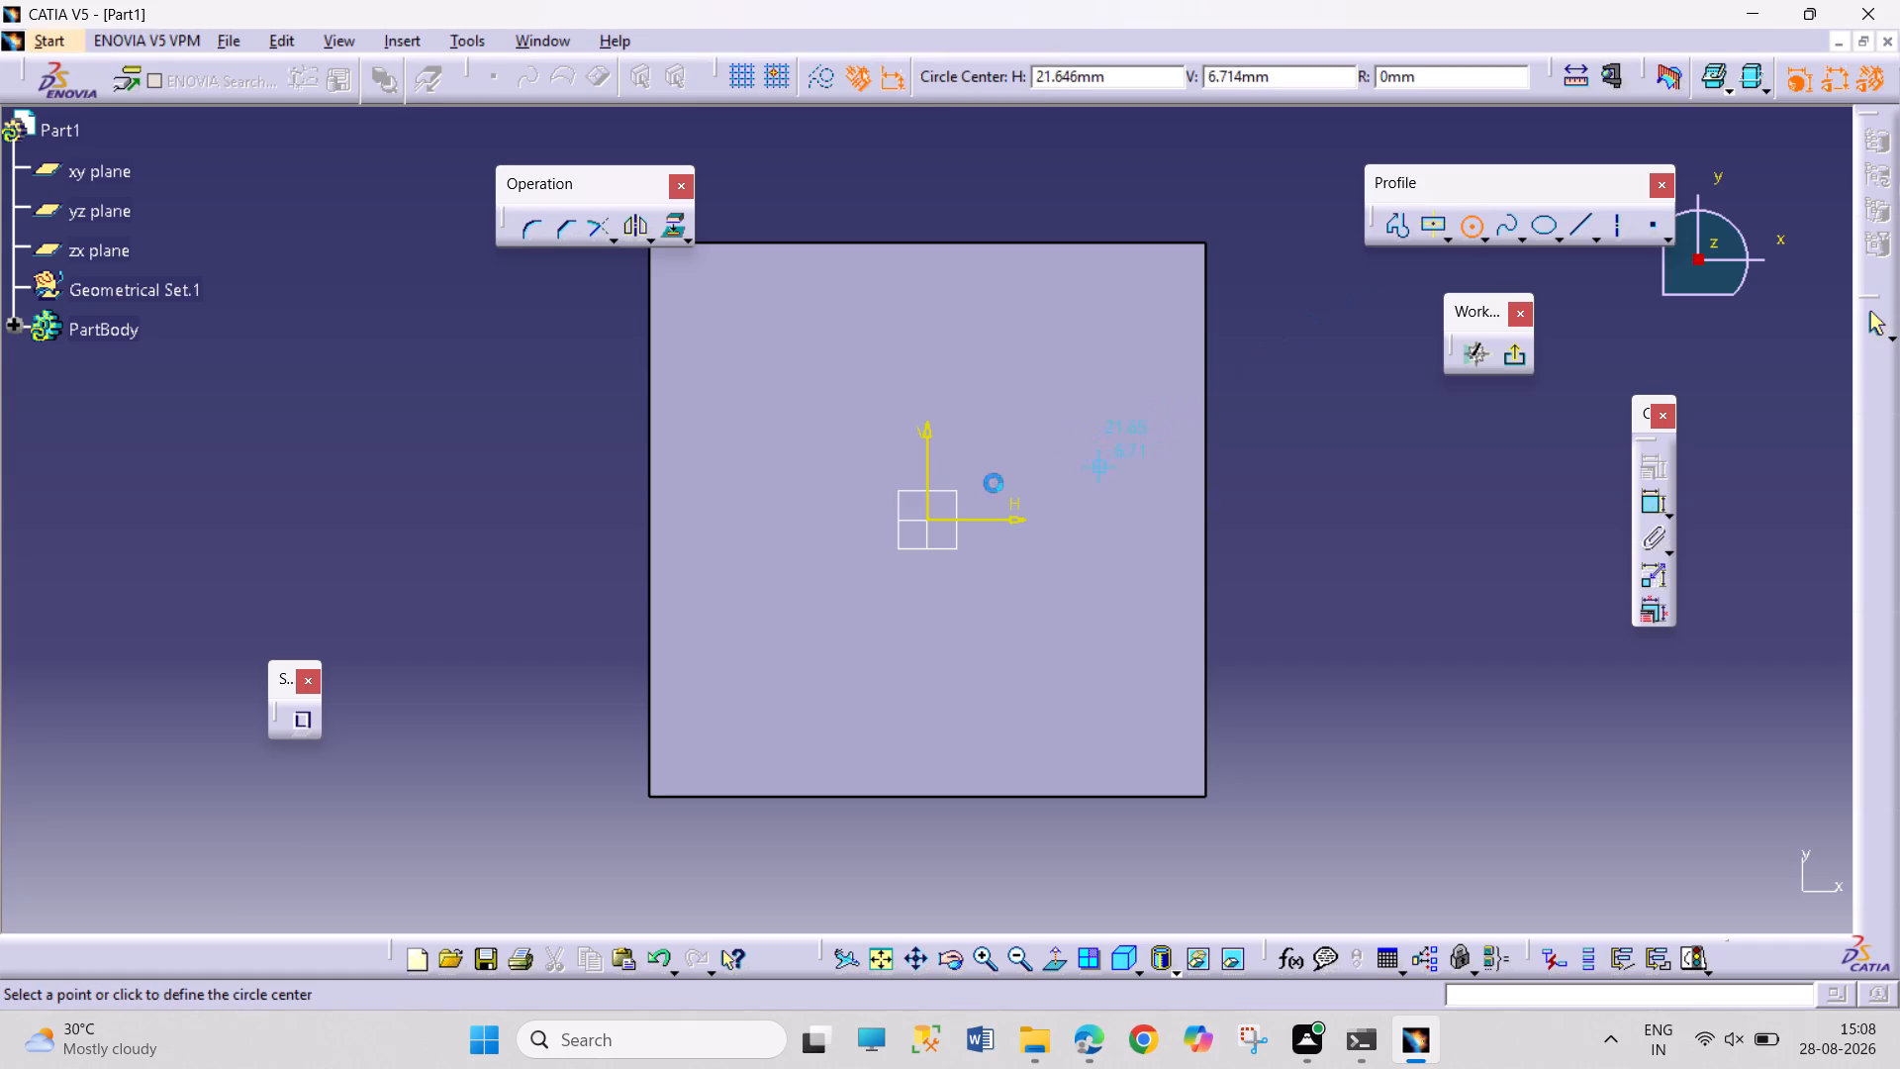
pyautogui.moveTo(930, 517); pyautogui.dragTo(937, 533)
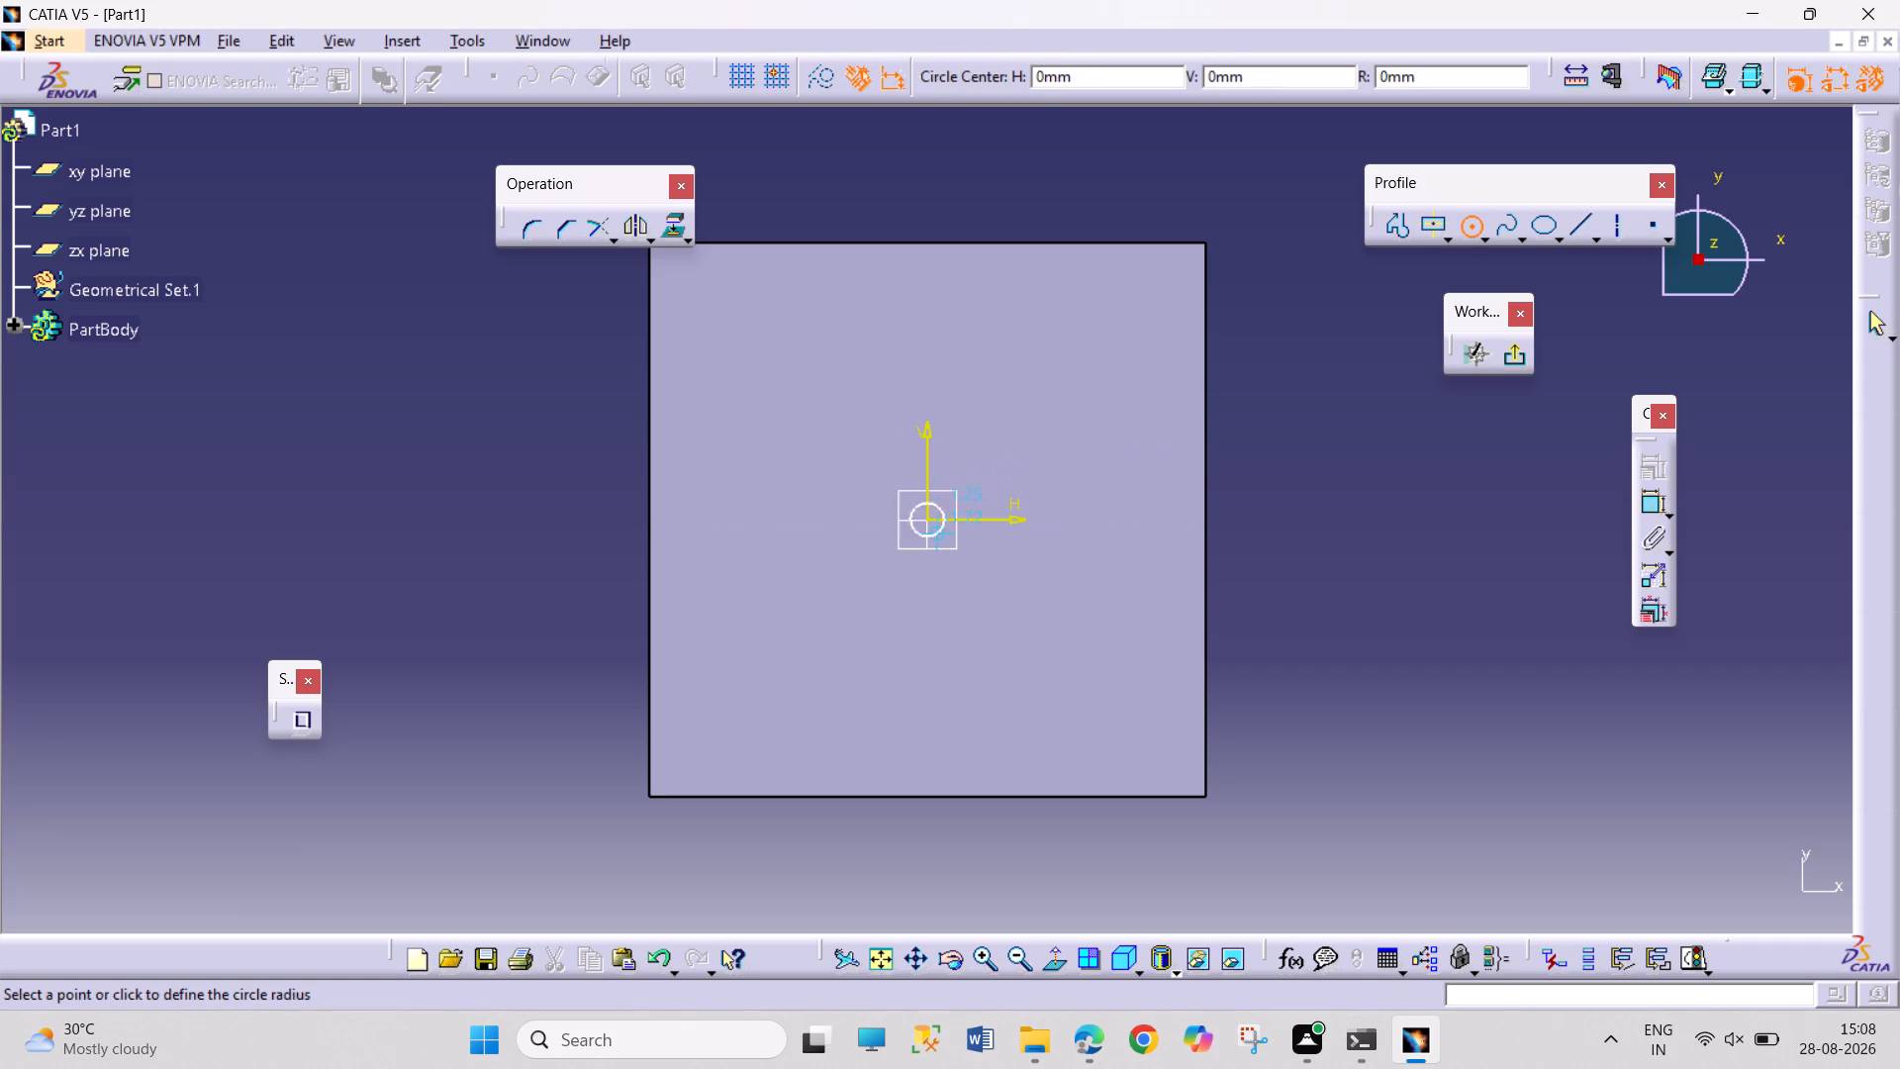
pyautogui.click(1063, 666)
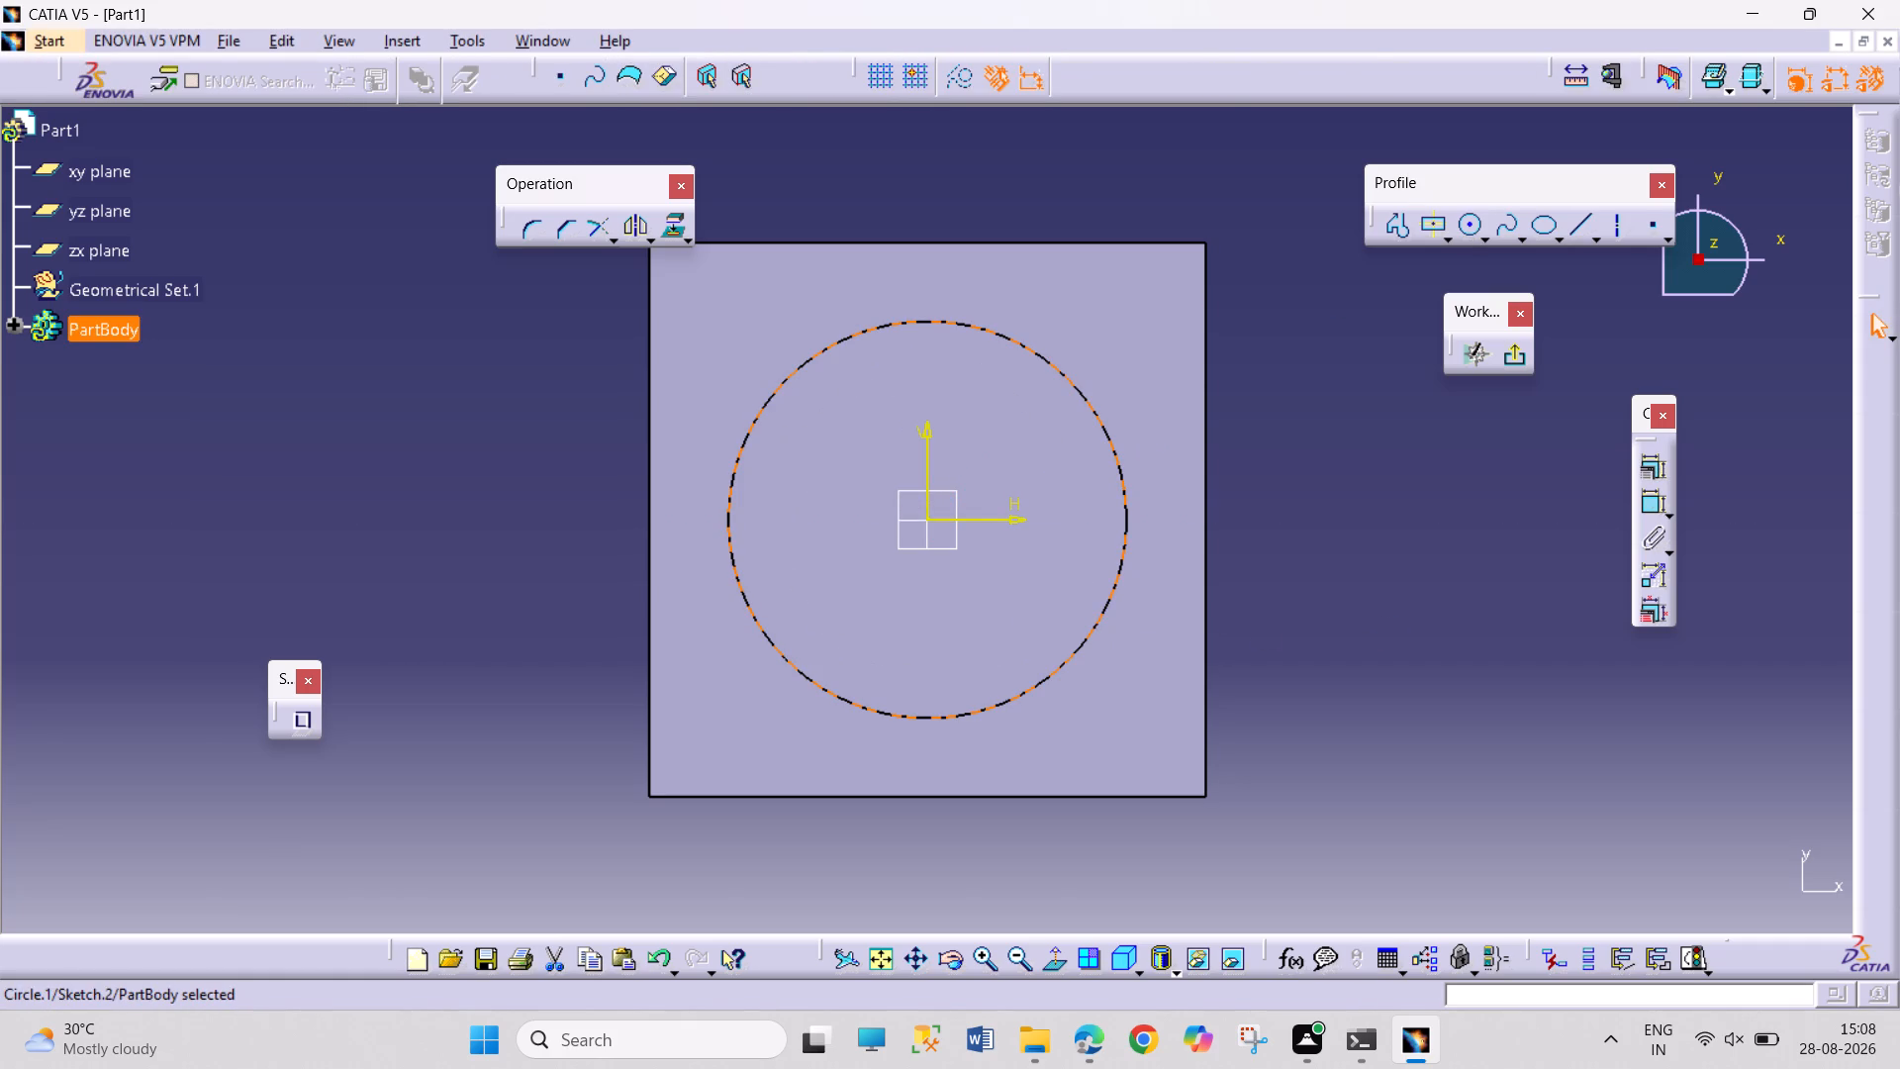
pyautogui.click(1648, 509)
pyautogui.click(1421, 535)
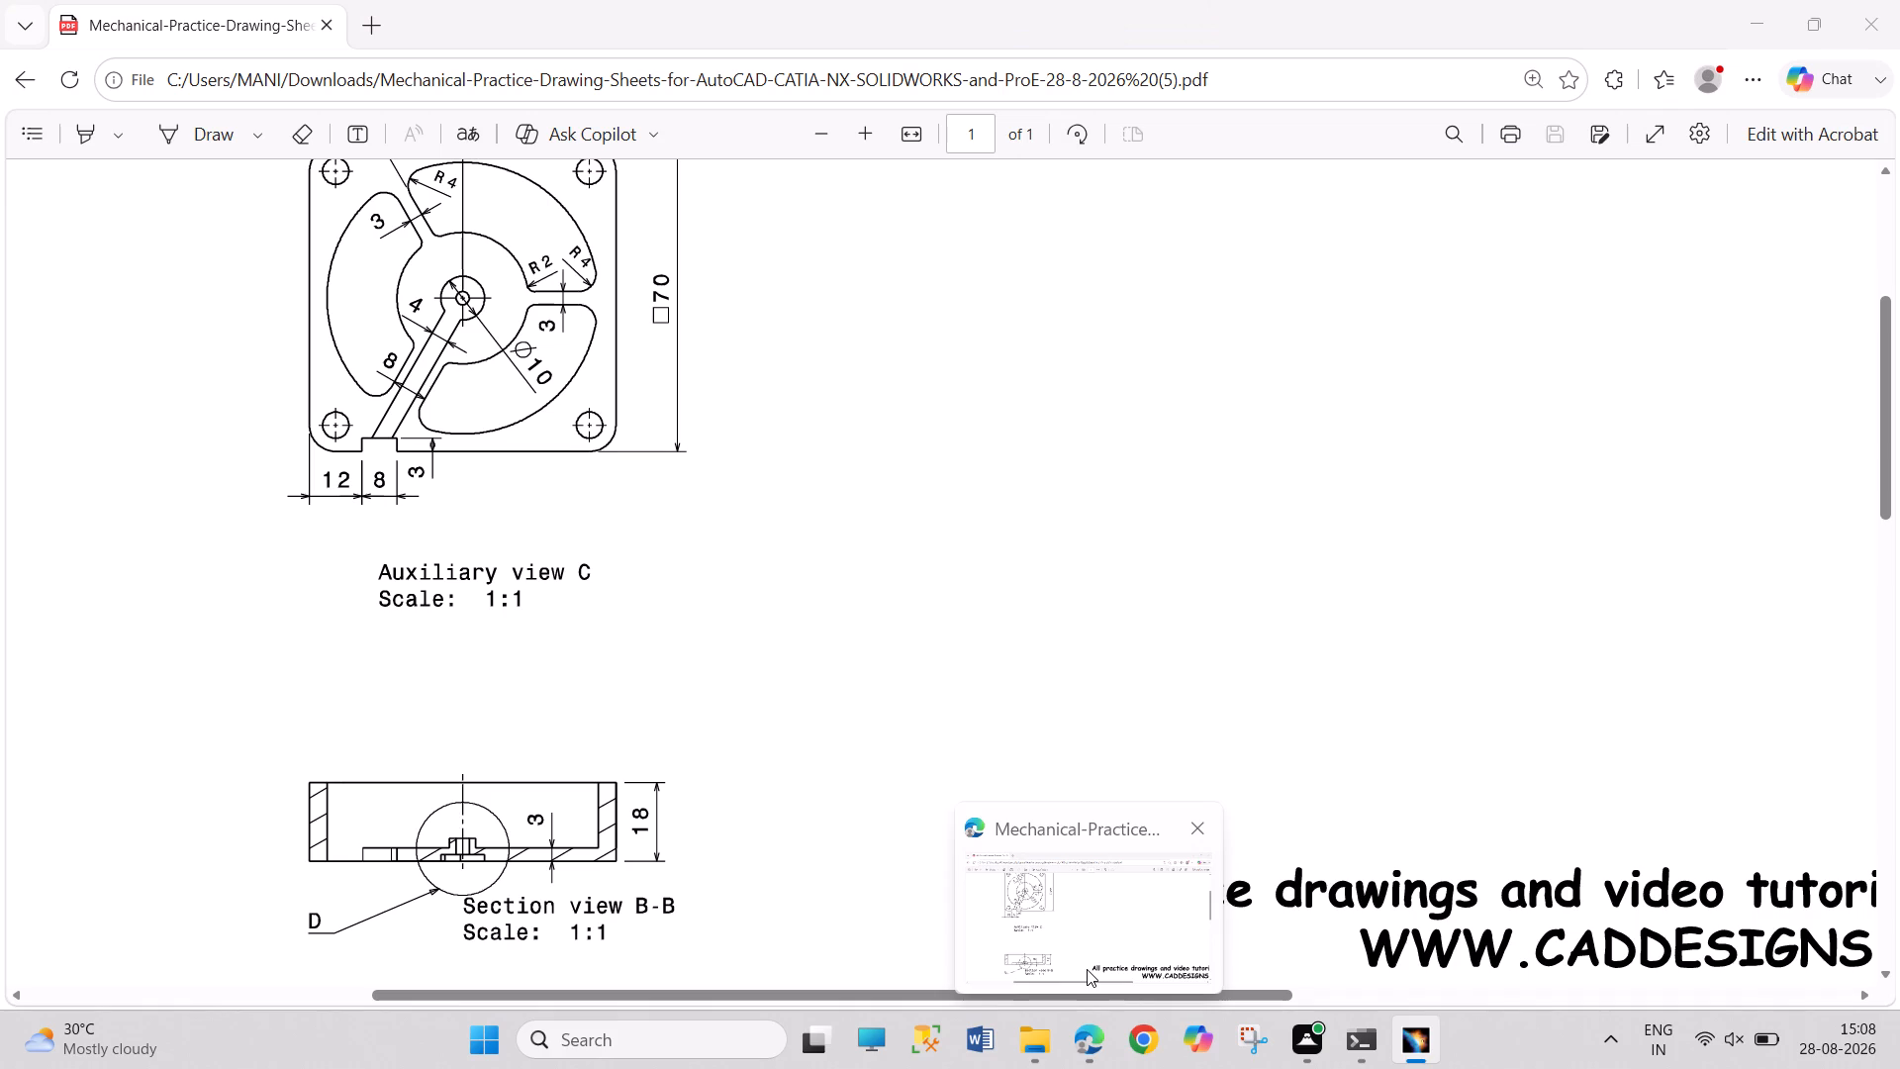
# Check the ring diameters and wall height in the PDF drawing and set the circle's diameter to 62 mm.
pyautogui.click(1087, 969)
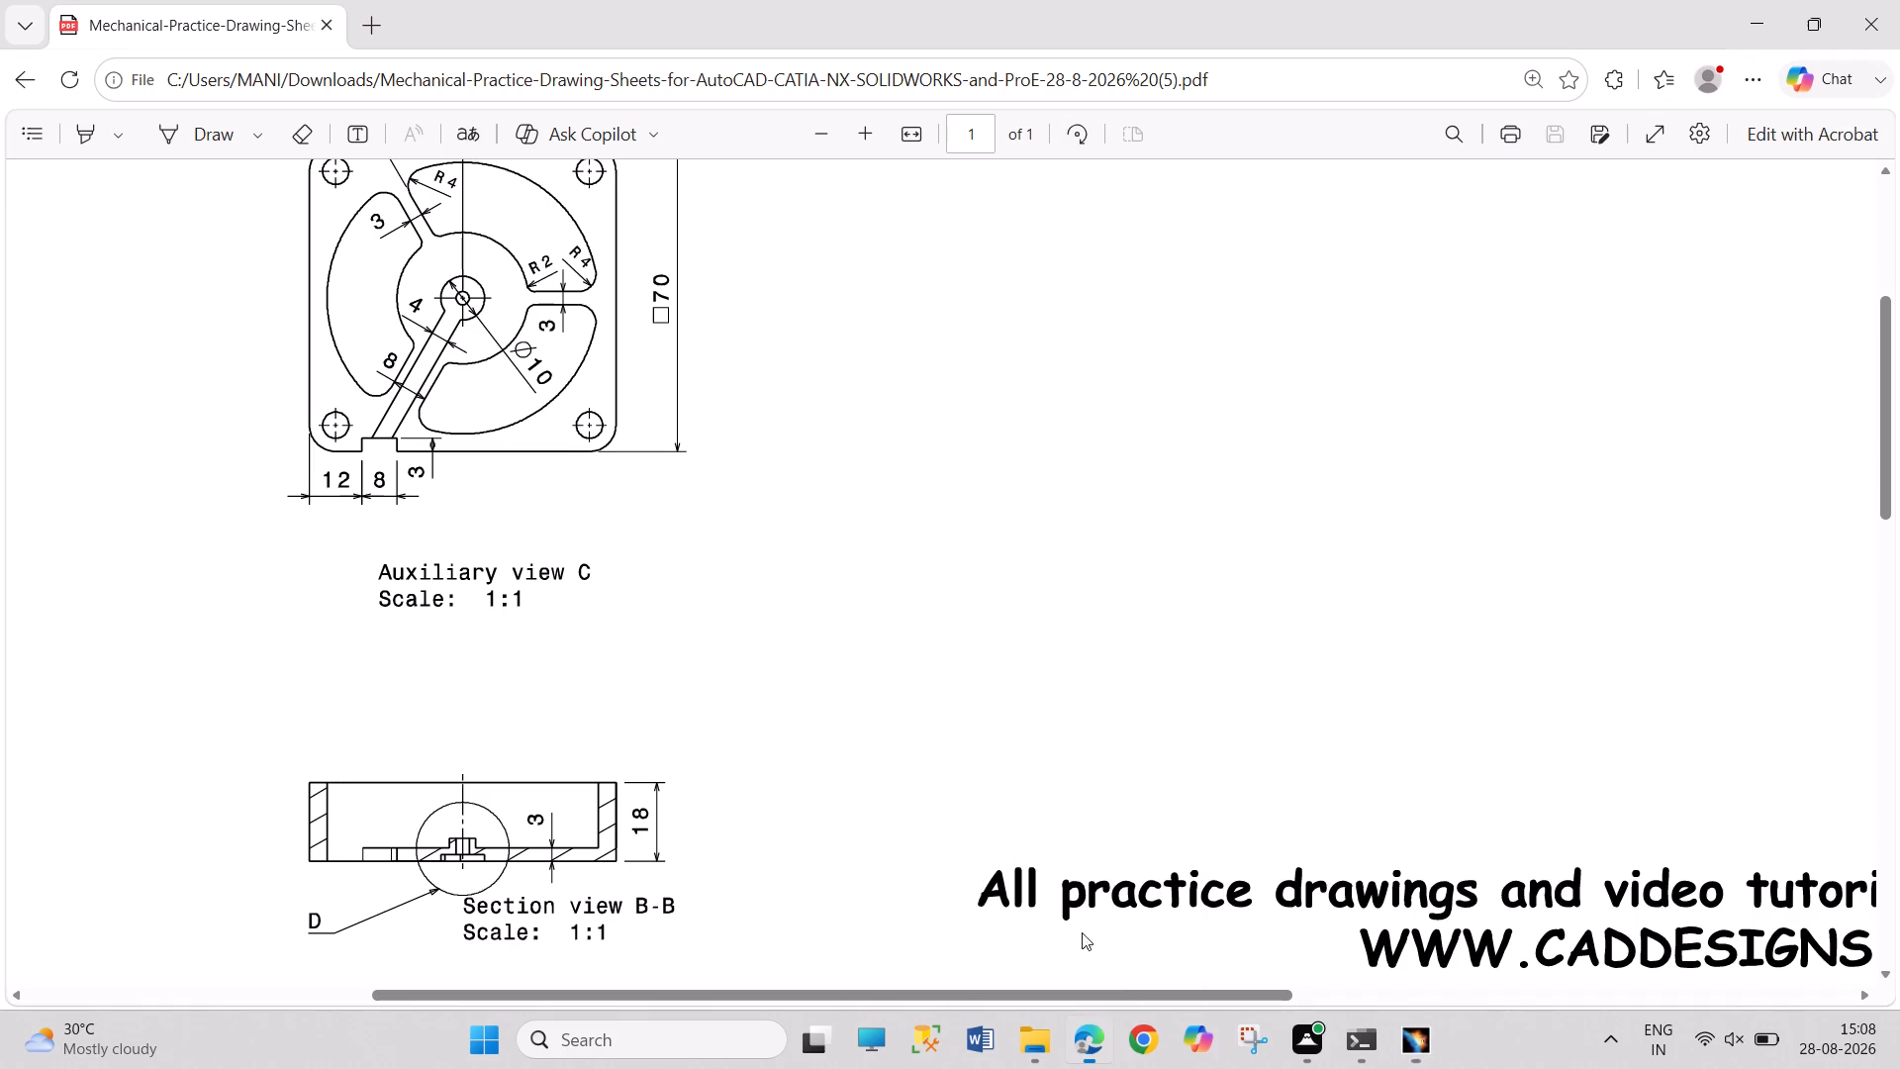
pyautogui.scroll(9, 1072, 910)
pyautogui.scroll(-5, 1072, 909)
pyautogui.scroll(1, 1071, 911)
pyautogui.scroll(-4, 1071, 911)
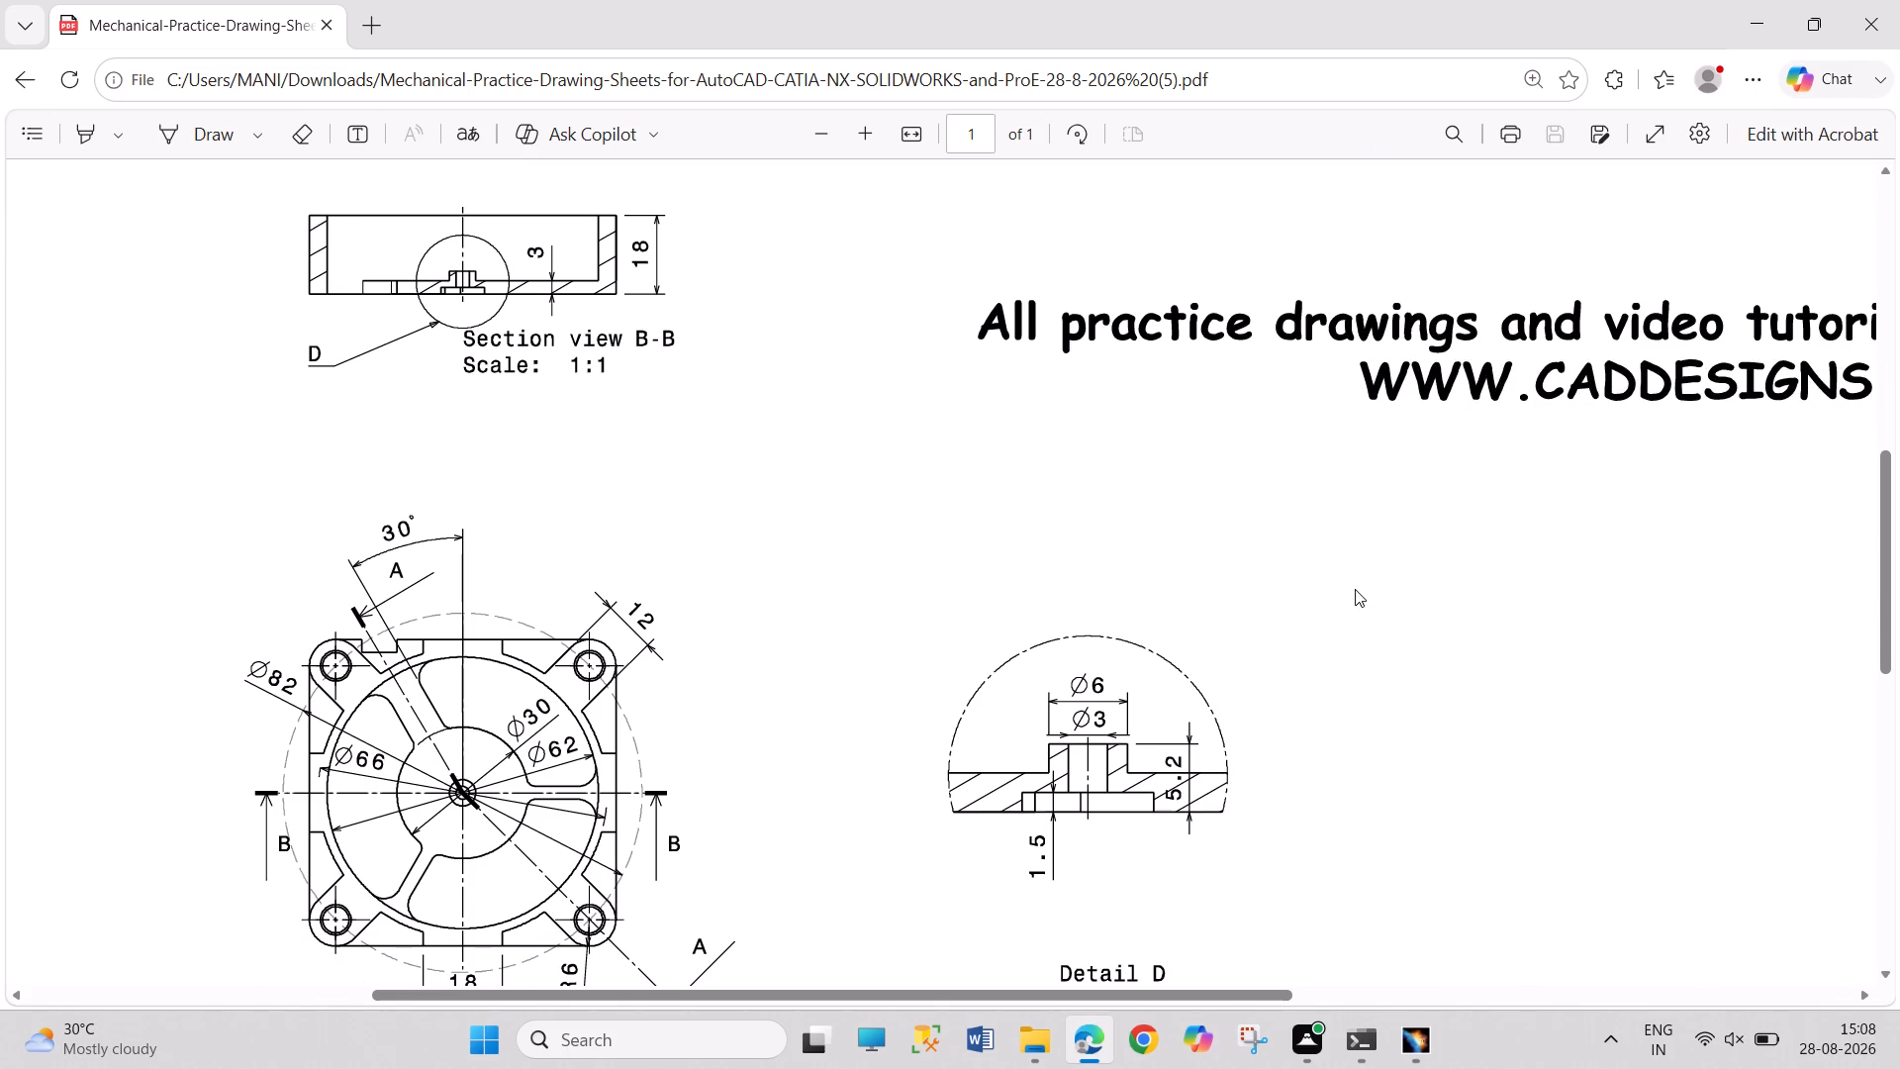
pyautogui.scroll(4, 1313, 760)
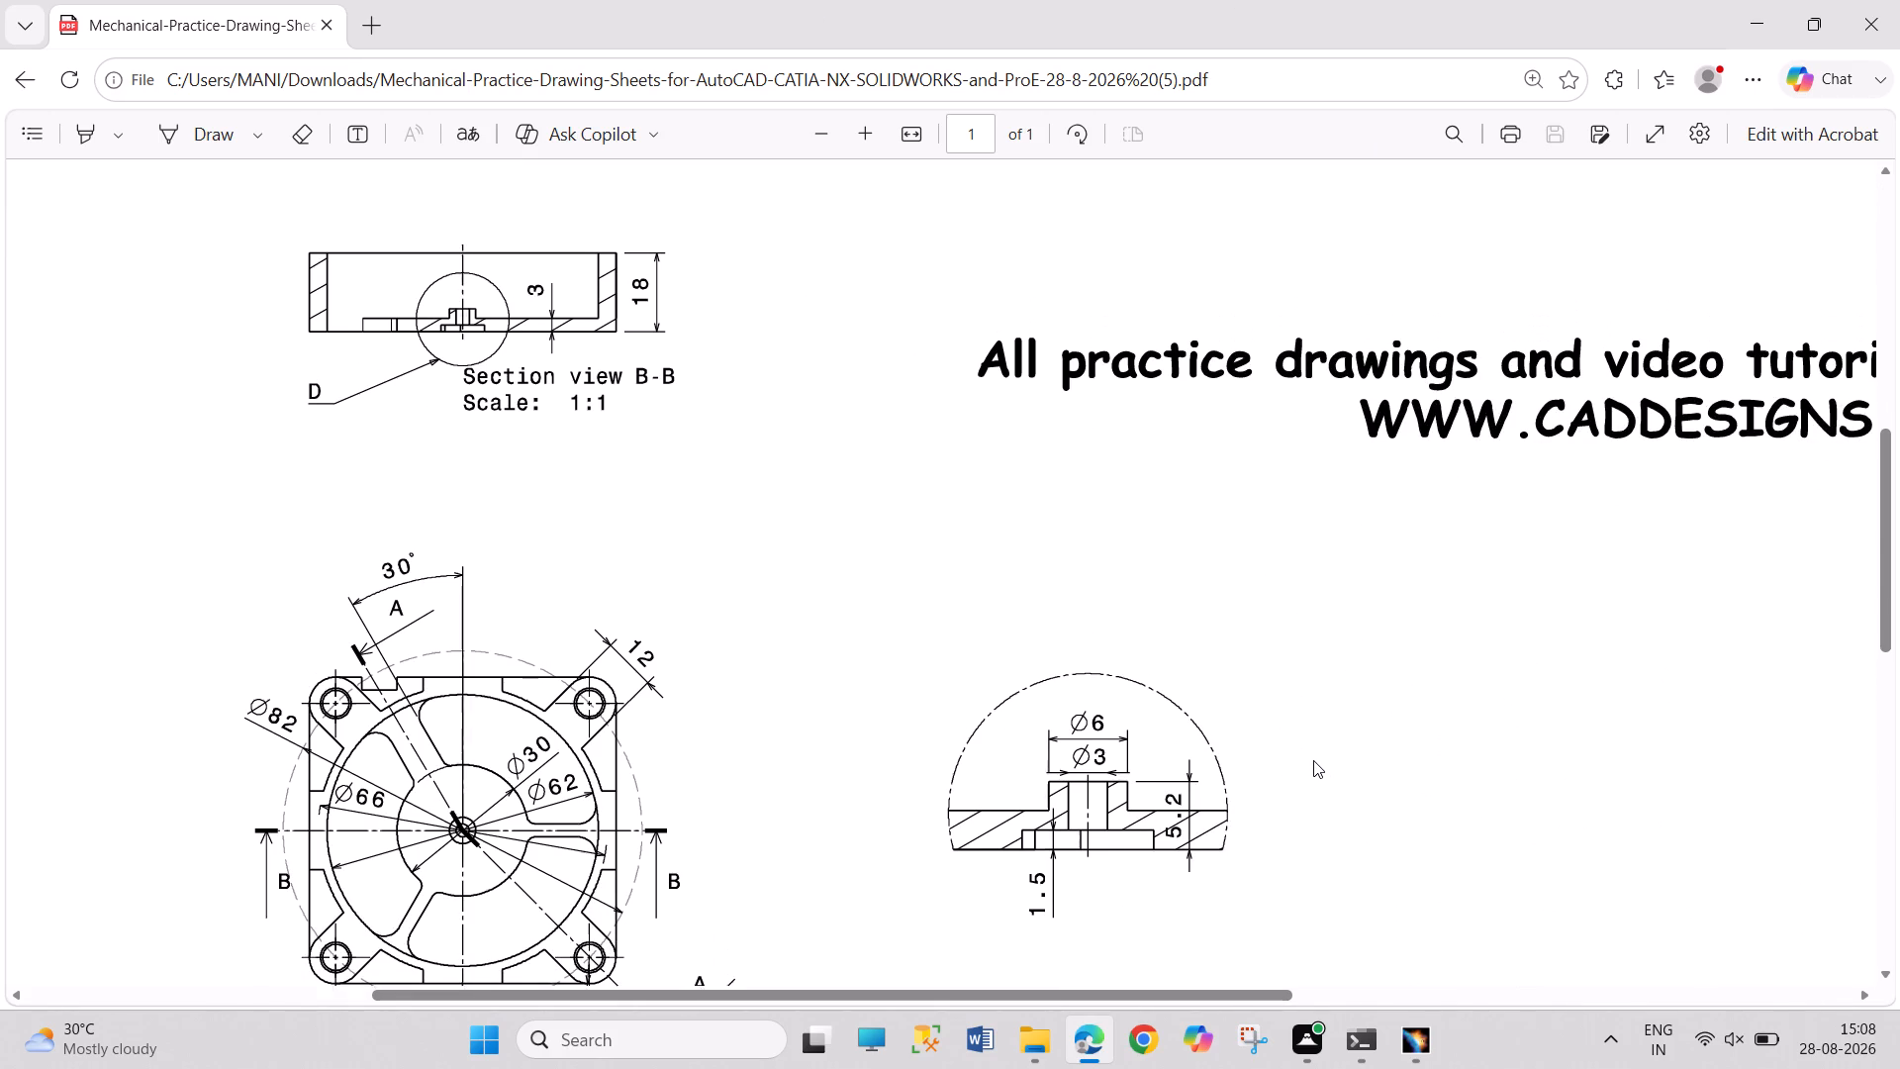
pyautogui.click(1420, 1033)
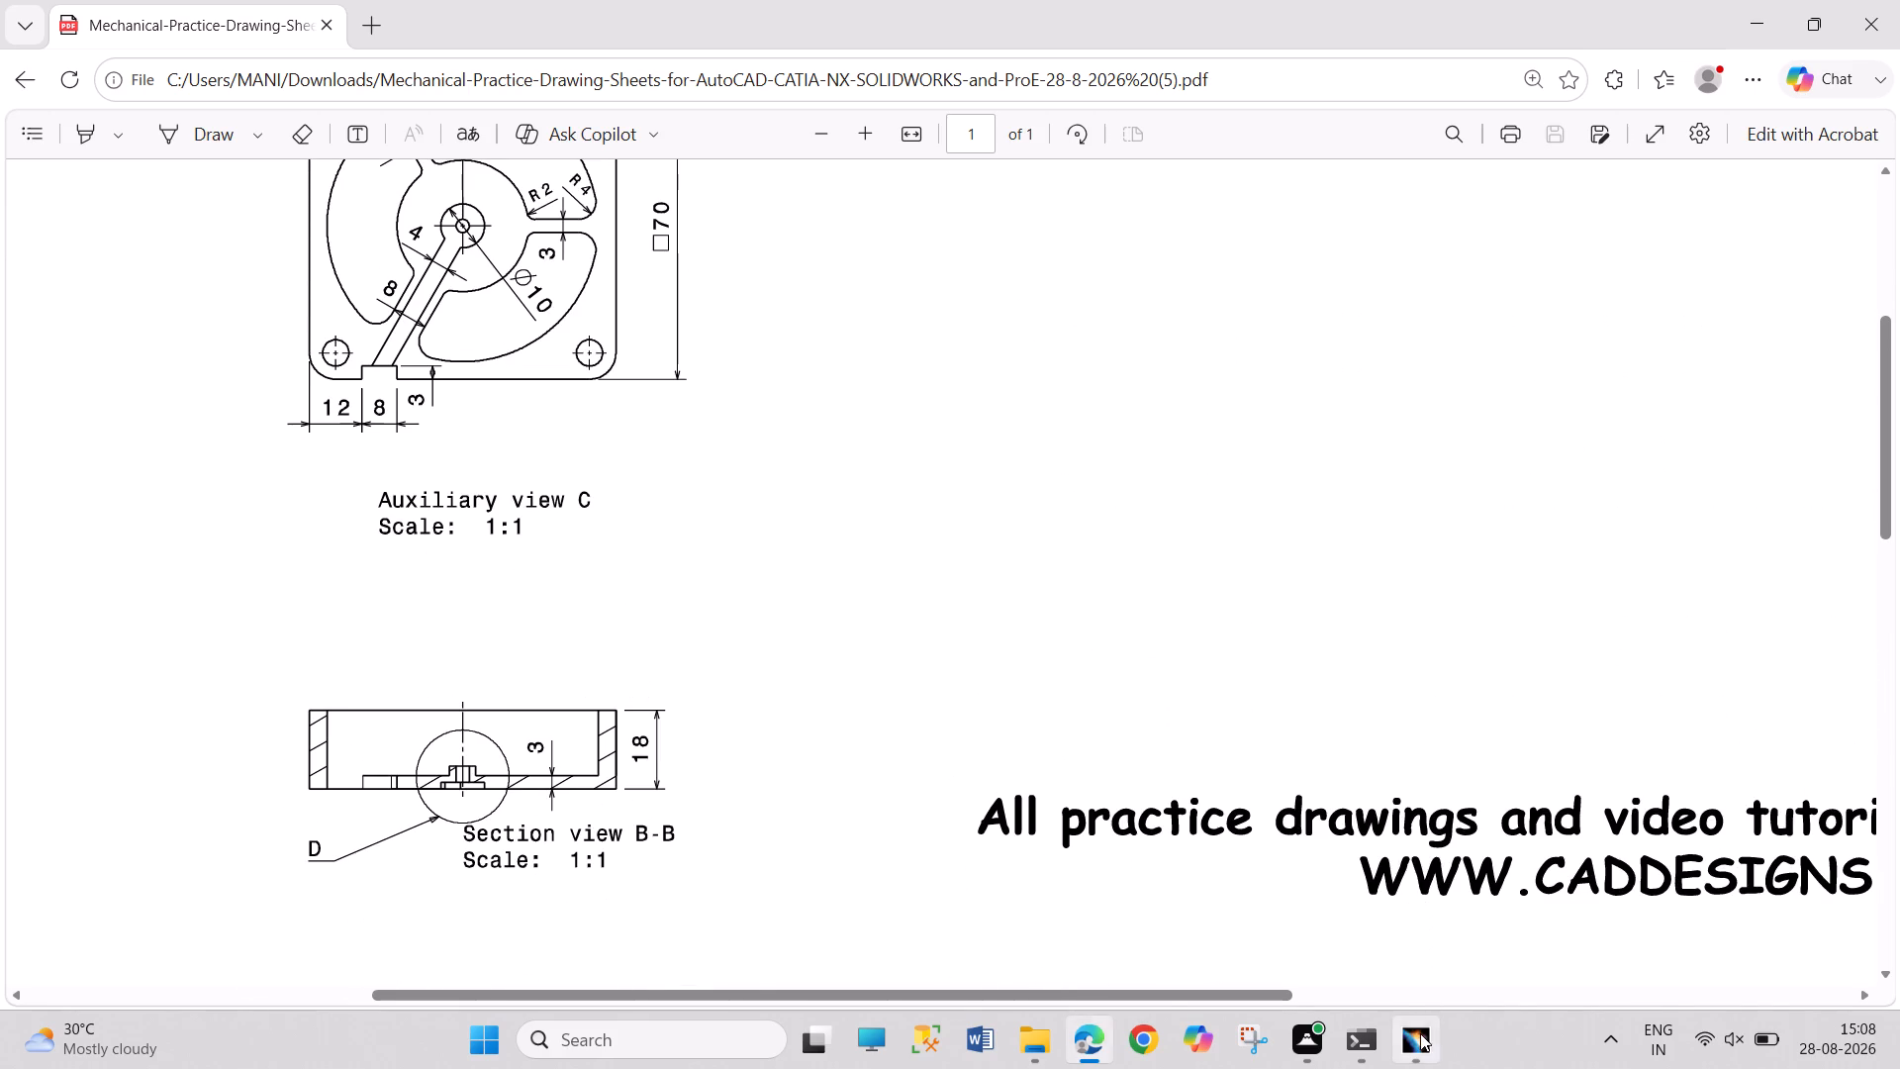
pyautogui.doubleClick(1442, 525)
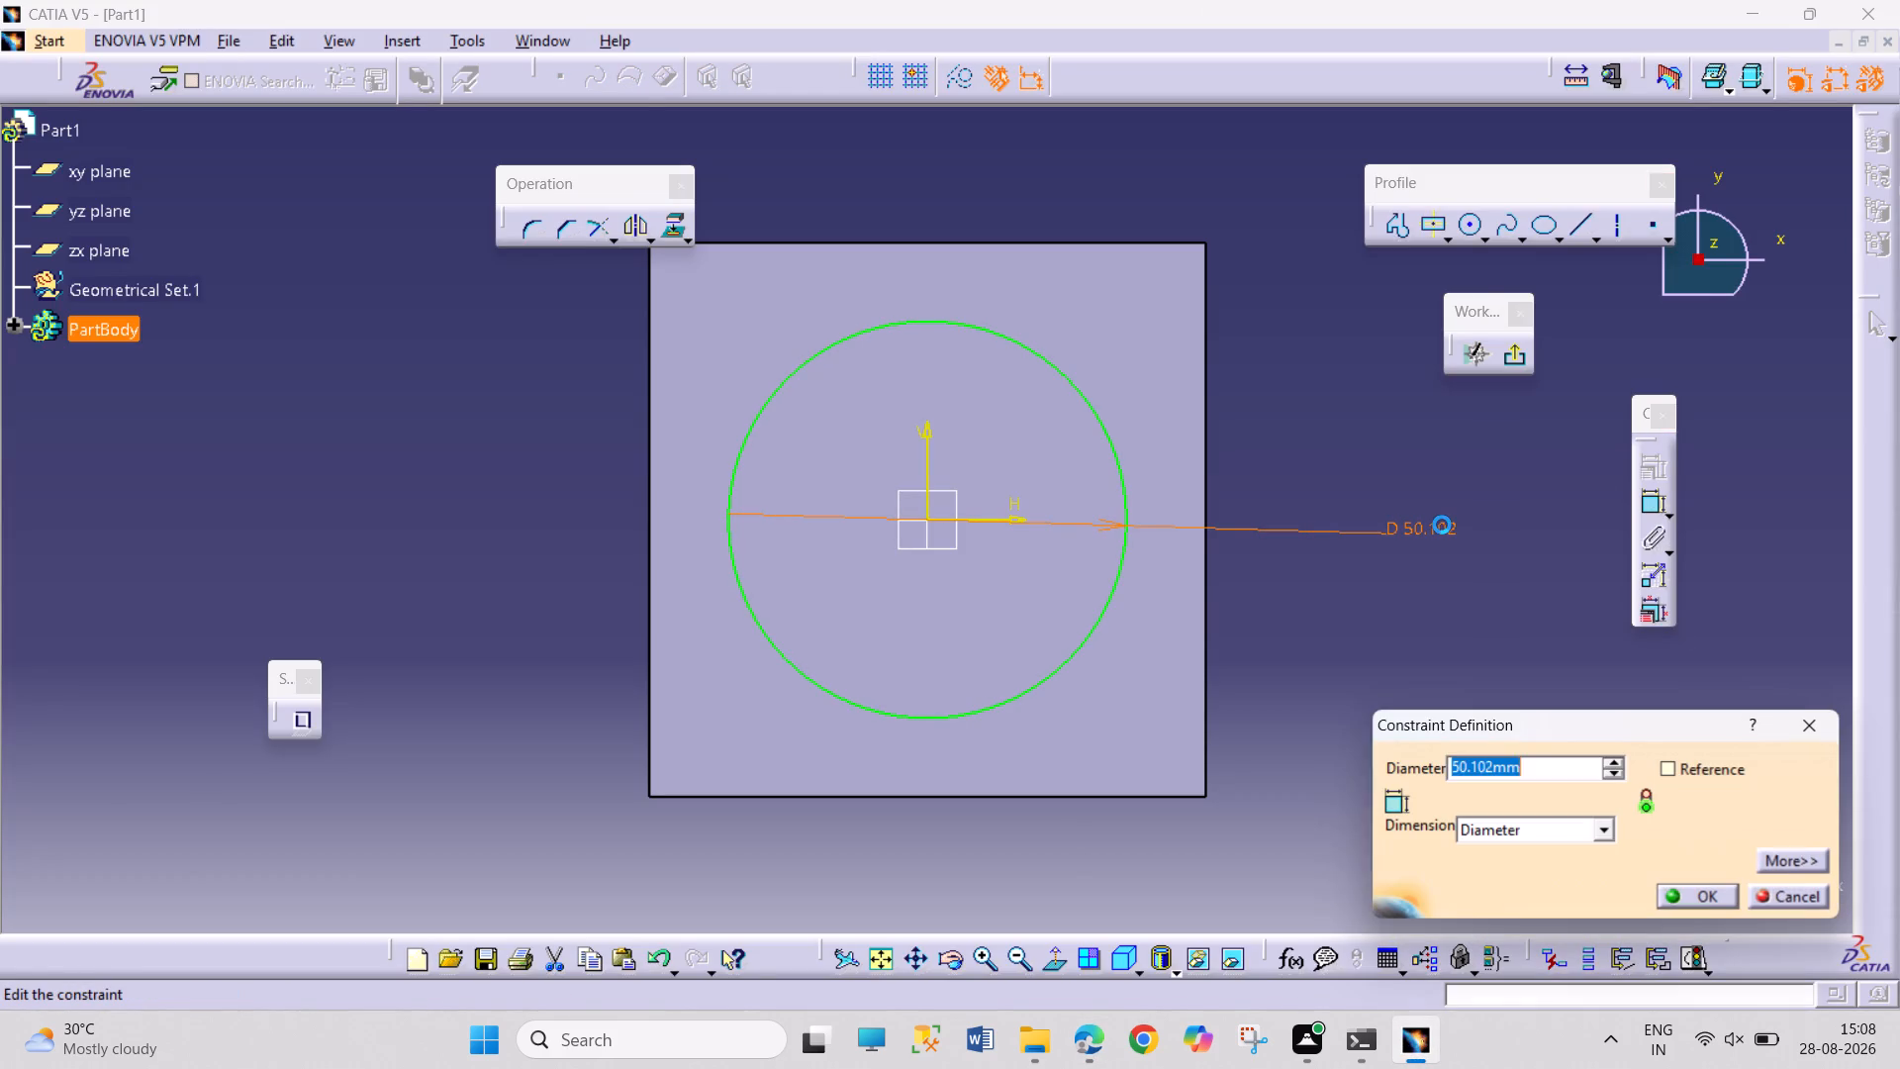
pyautogui.write('62')
pyautogui.press('Return')
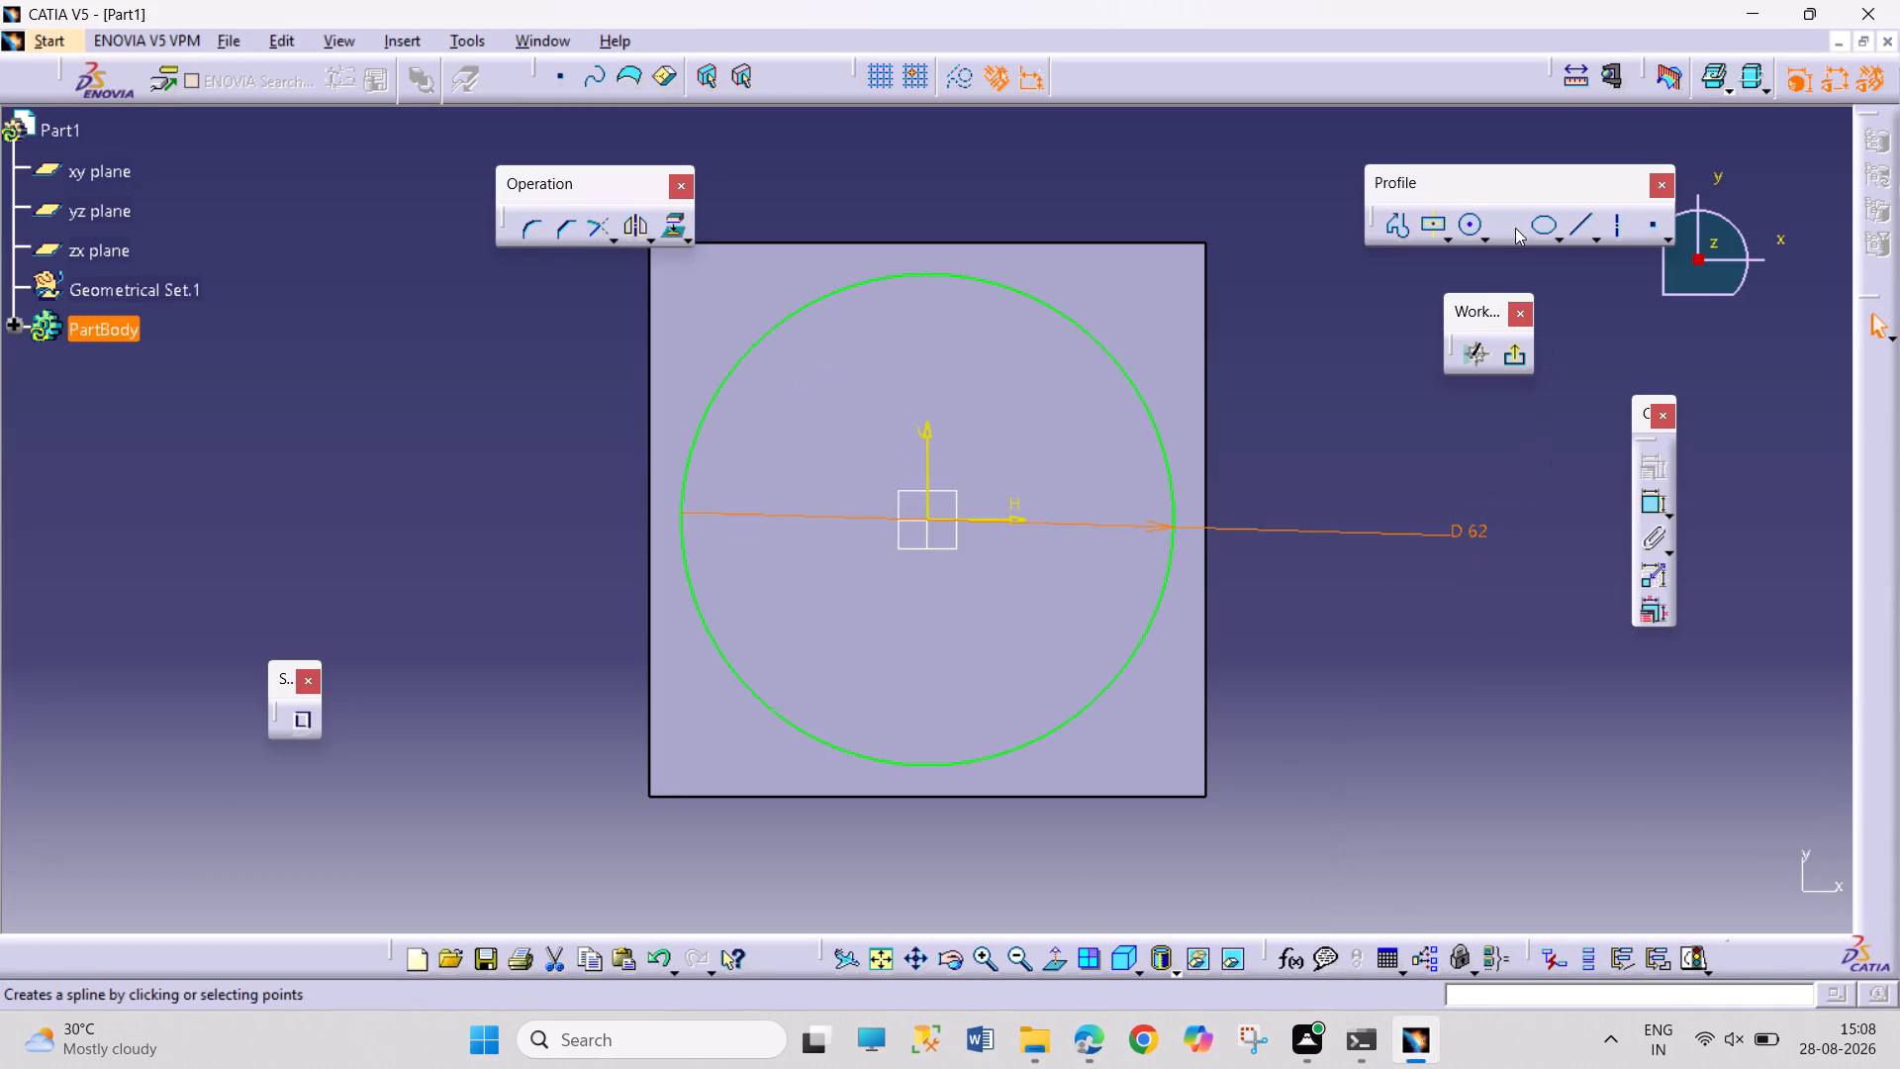
# Draw a second circle centred on the origin, dimension its diameter as 66 mm and leave the sketch.
pyautogui.click(1463, 228)
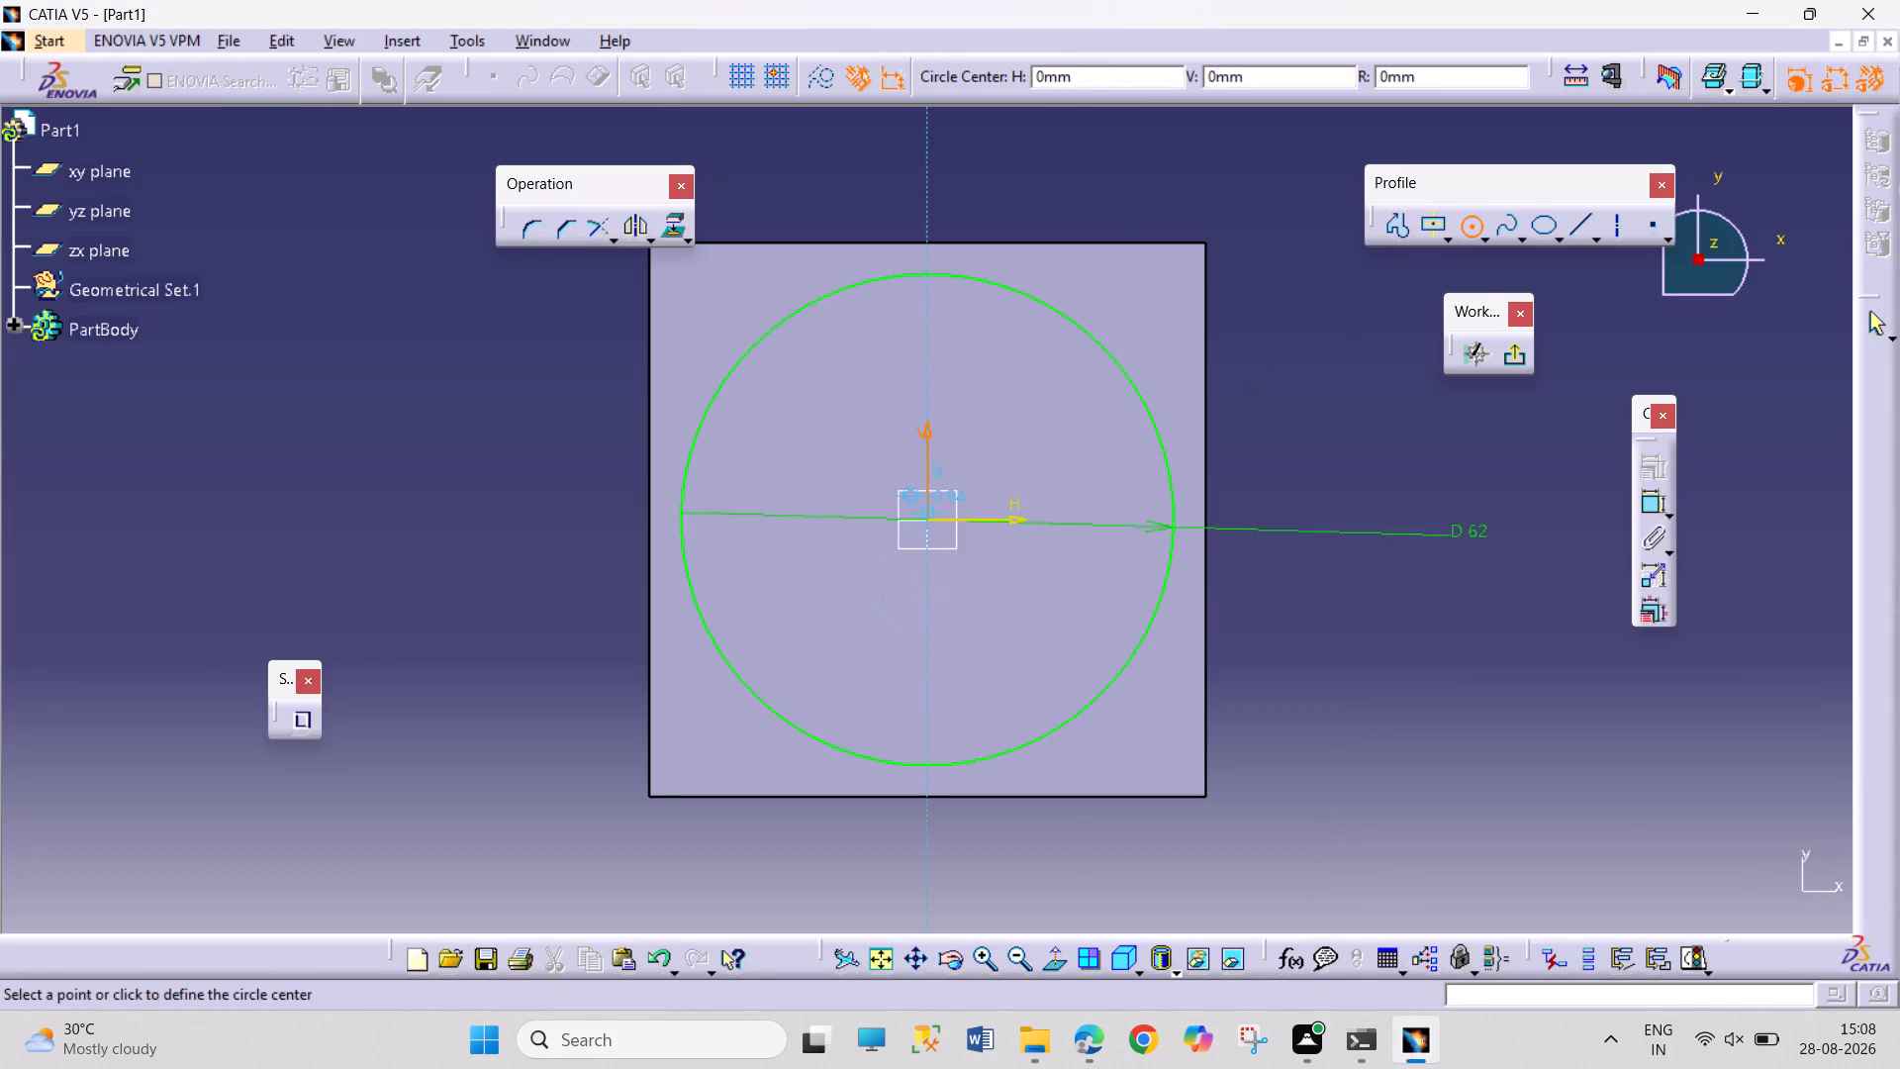
pyautogui.moveTo(931, 518); pyautogui.dragTo(933, 534)
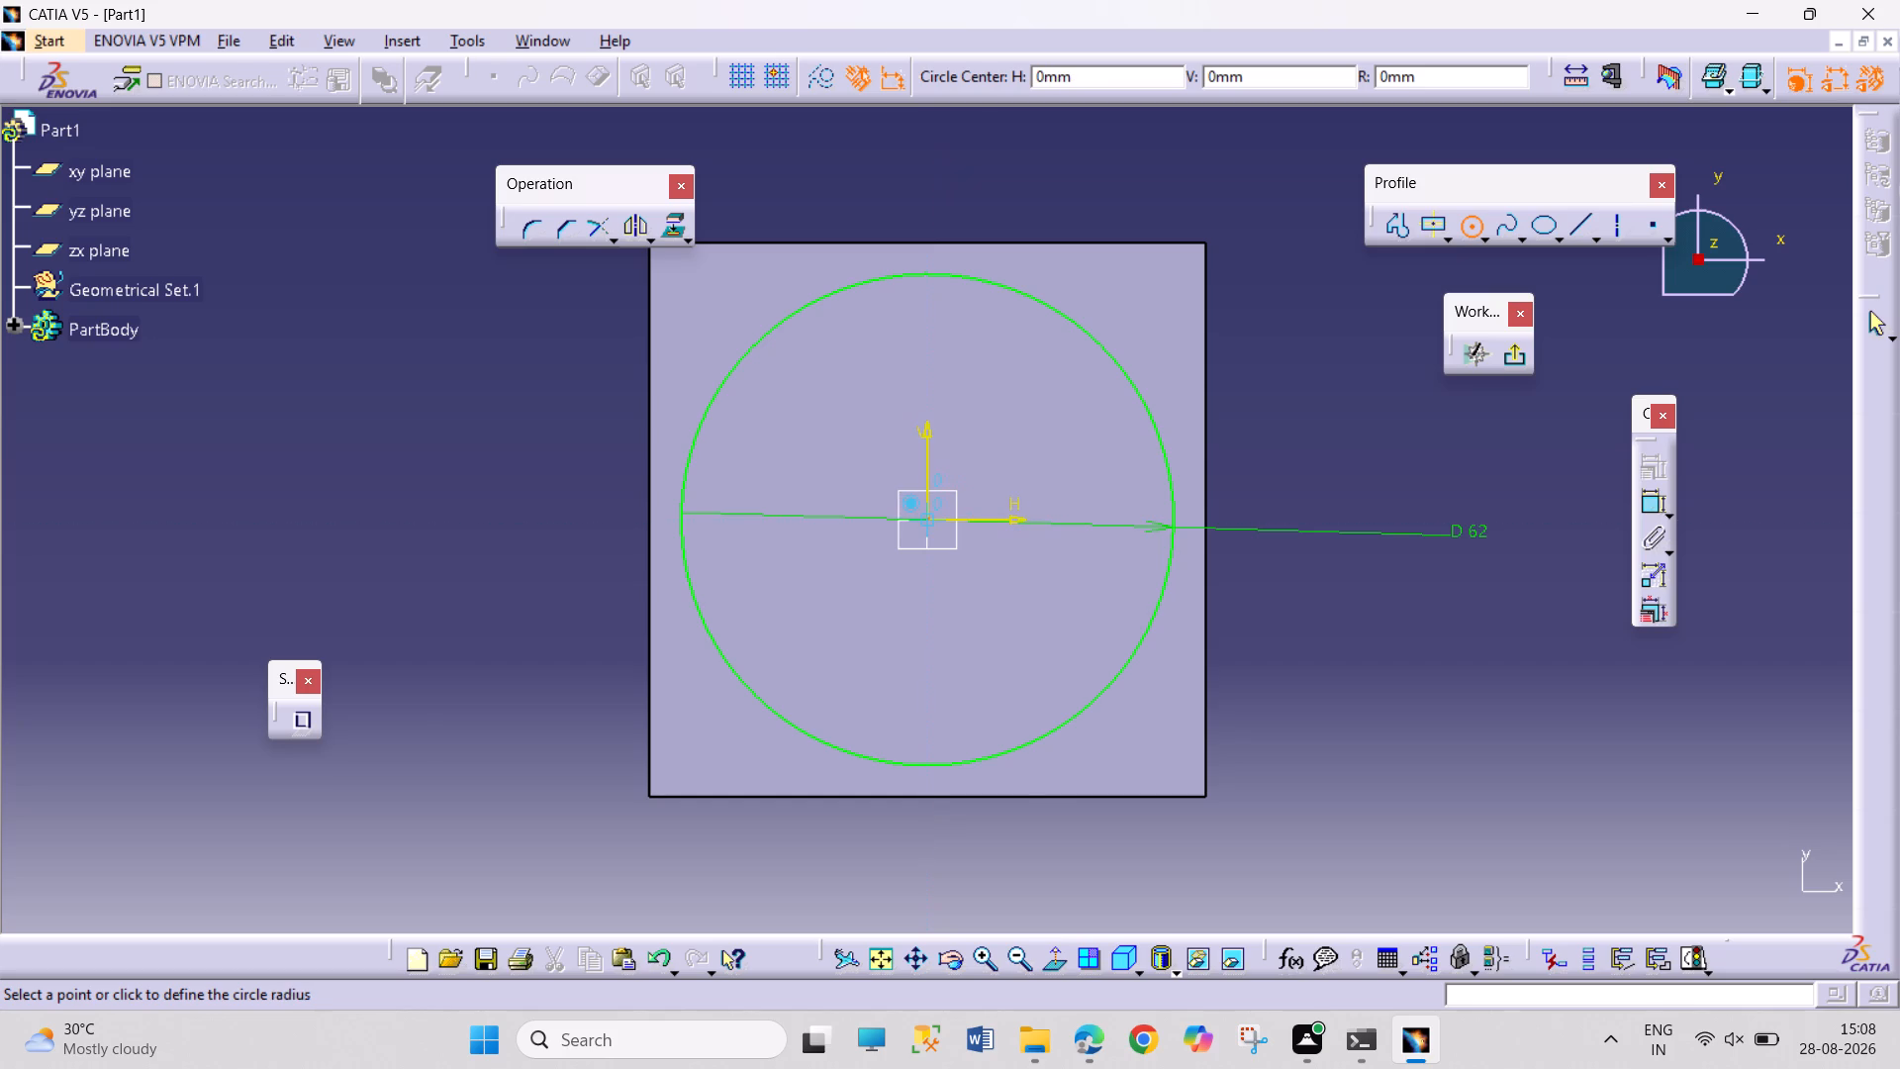
pyautogui.click(1050, 792)
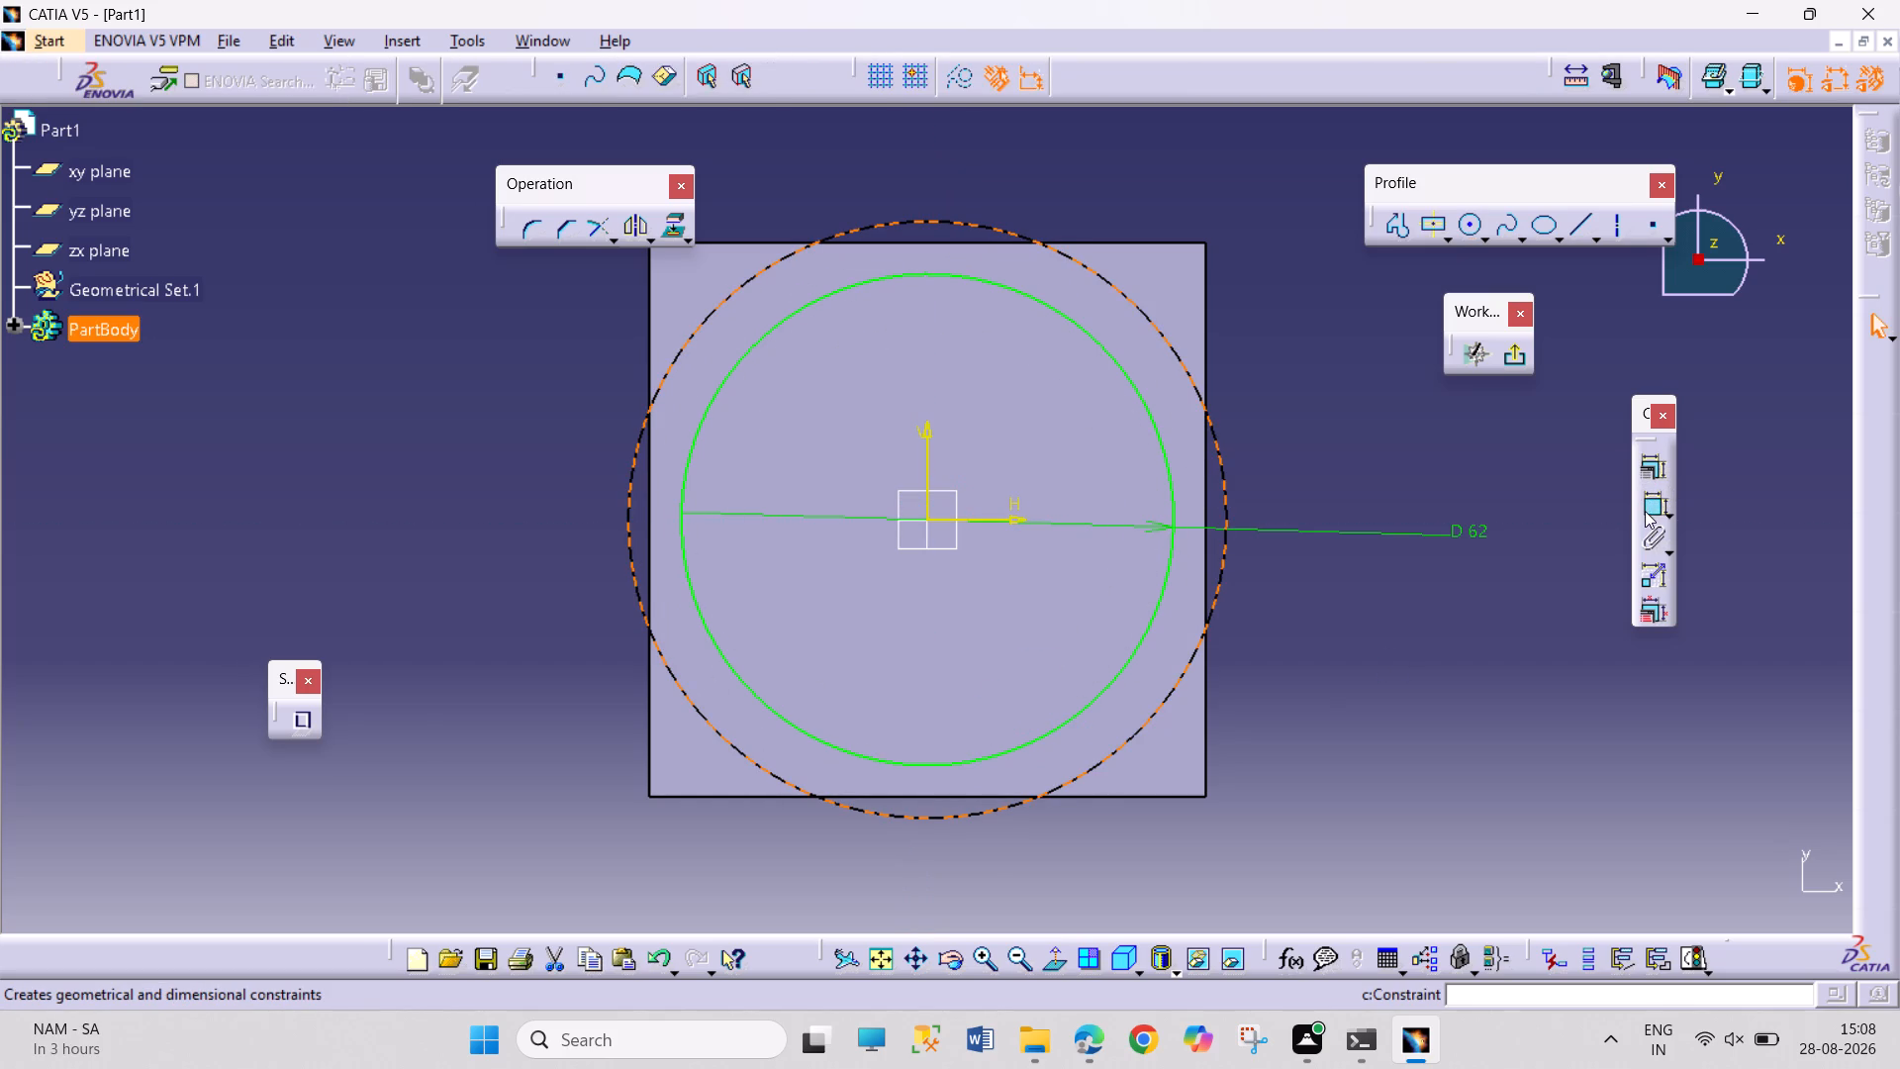
pyautogui.click(1646, 511)
pyautogui.click(1452, 625)
pyautogui.doubleClick(1463, 614)
pyautogui.write('66')
pyautogui.press('Return')
pyautogui.click(1516, 349)
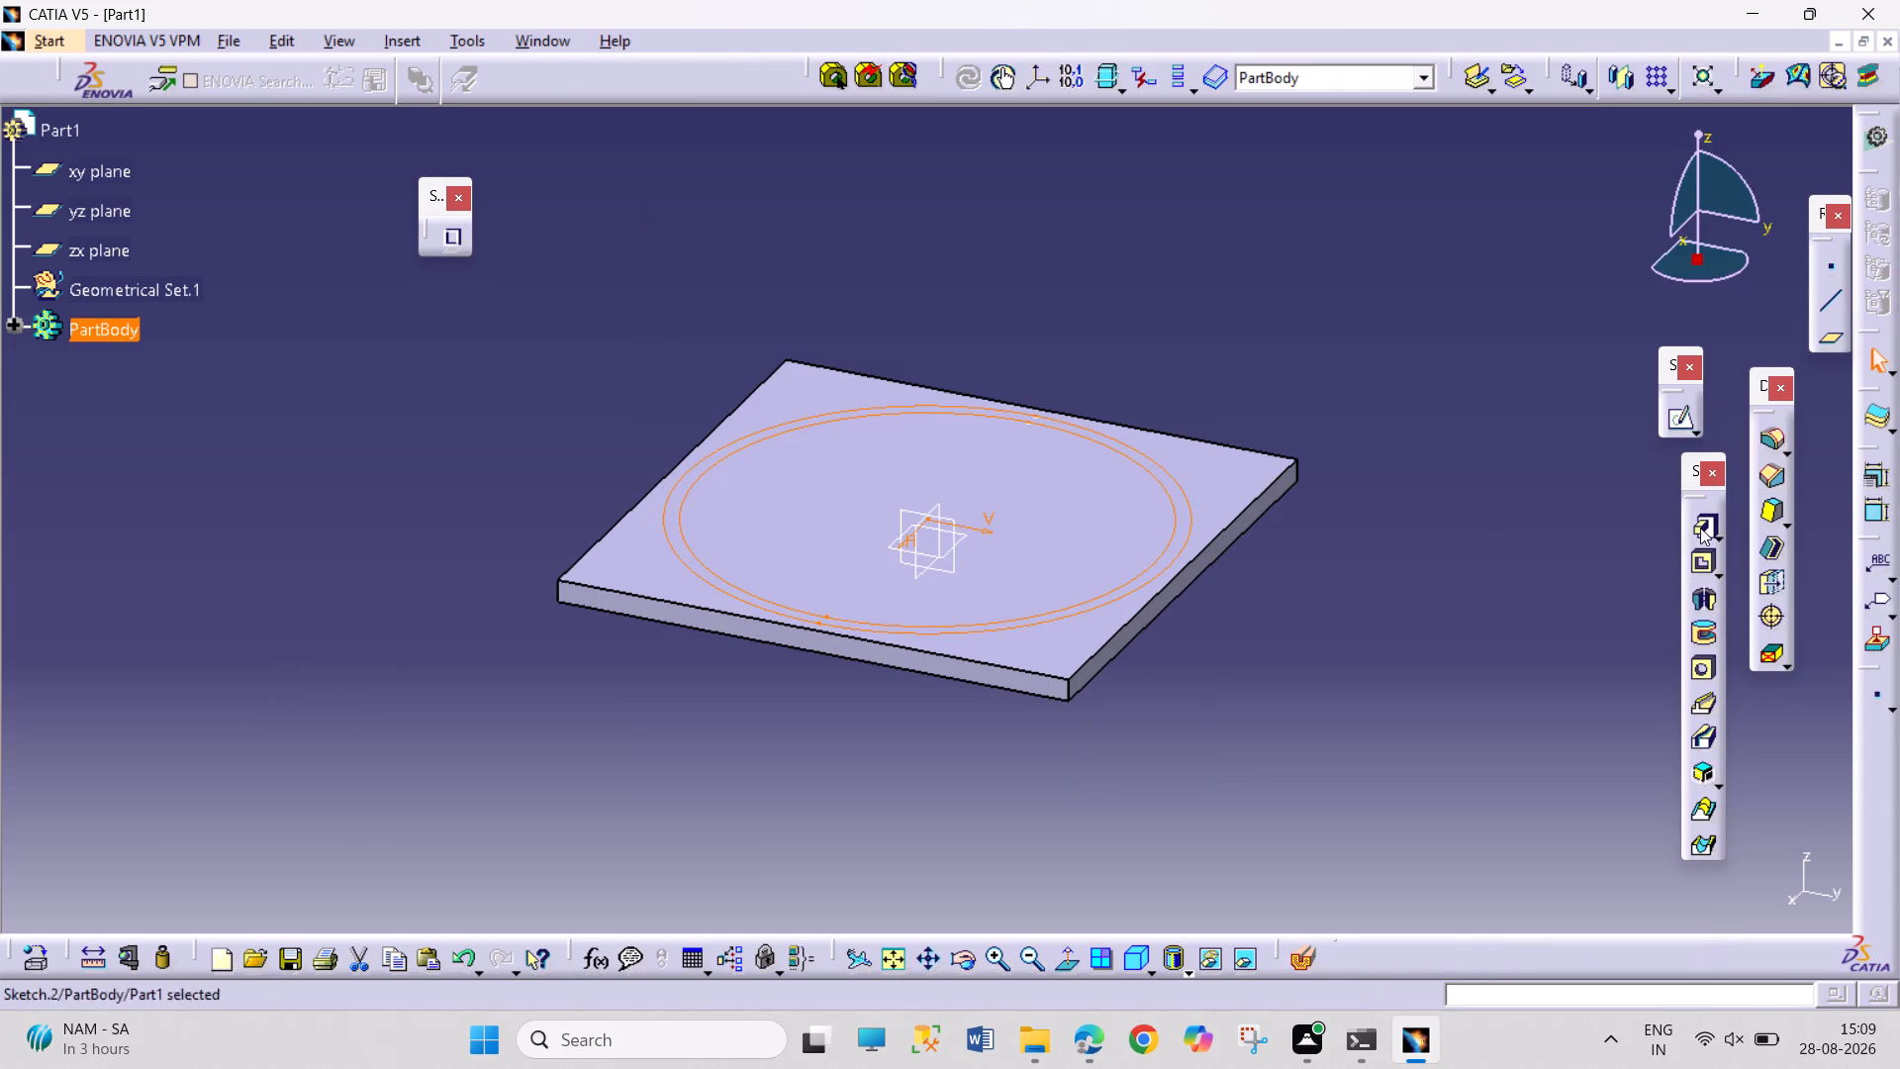
# Pad the two-circle ring profile 15 mm upward from the plate.
pyautogui.click(1700, 528)
pyautogui.write('15')
pyautogui.press('Return')
pyautogui.click(1428, 629)
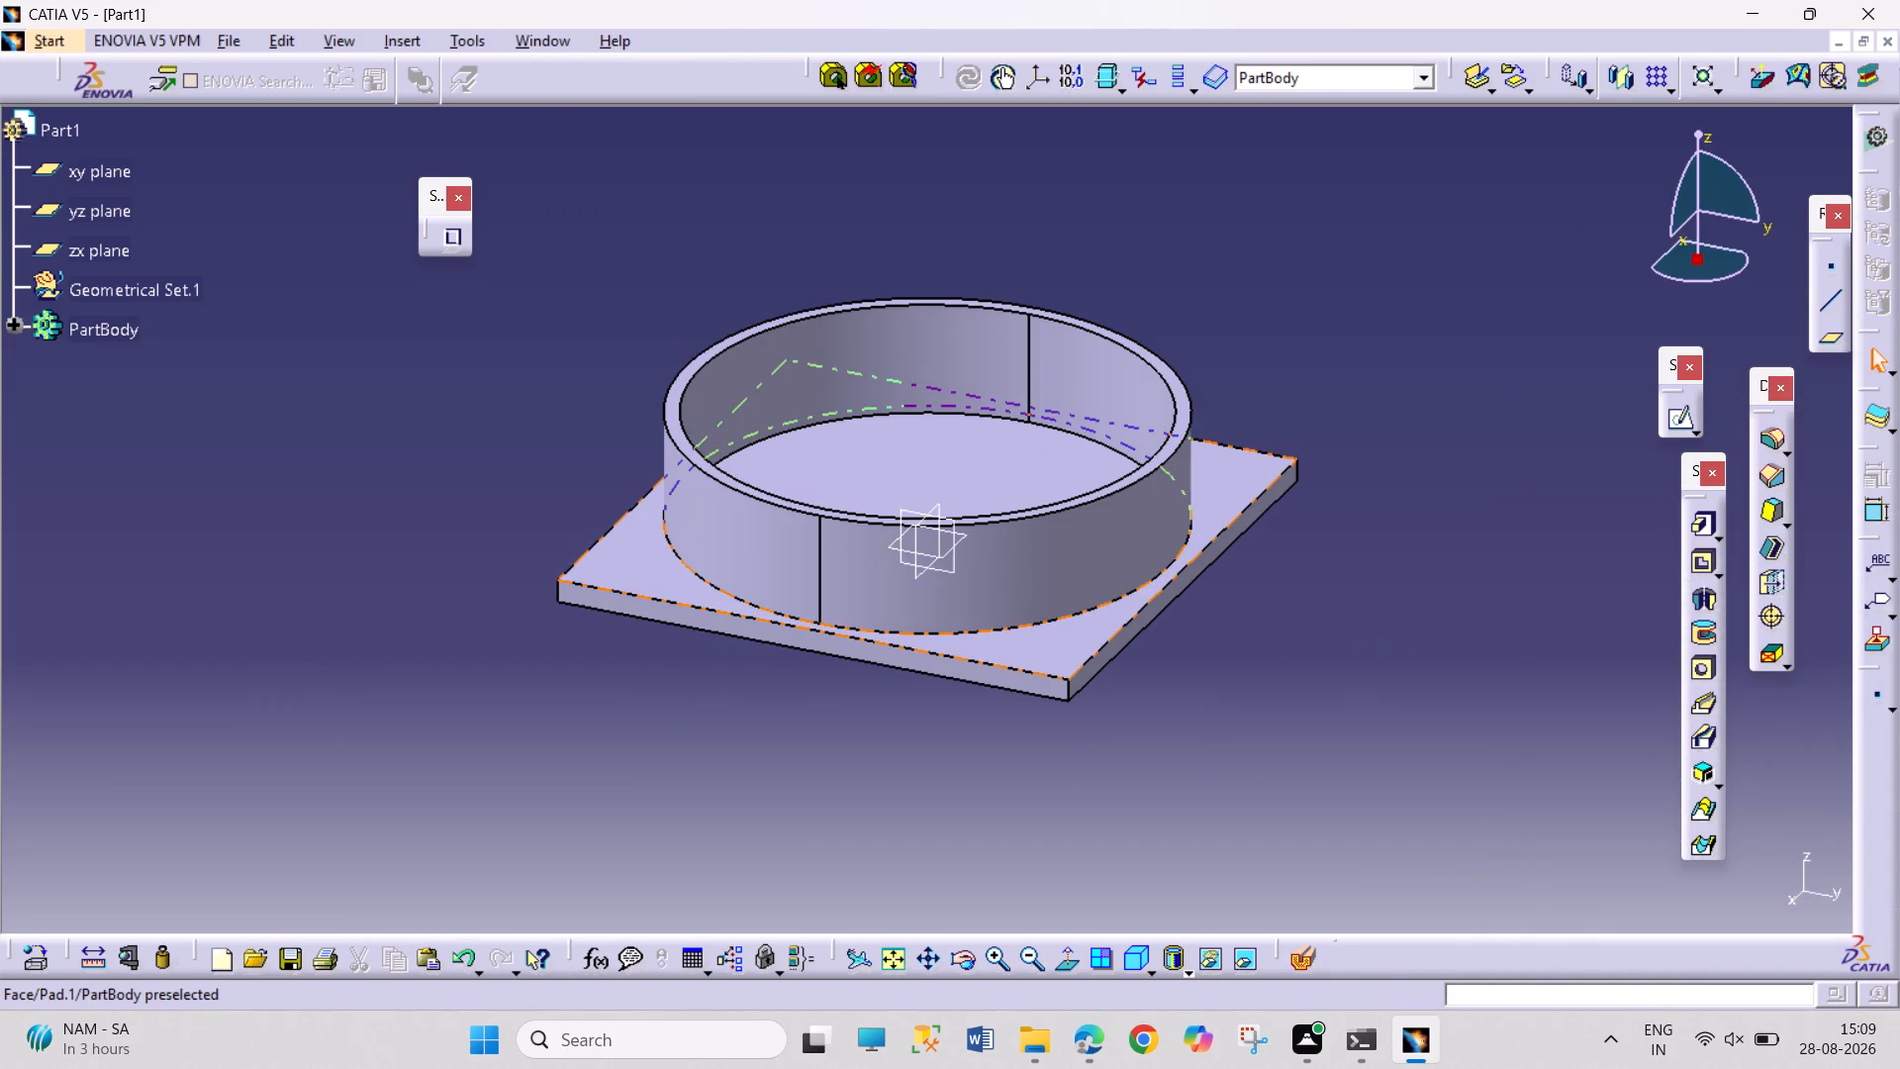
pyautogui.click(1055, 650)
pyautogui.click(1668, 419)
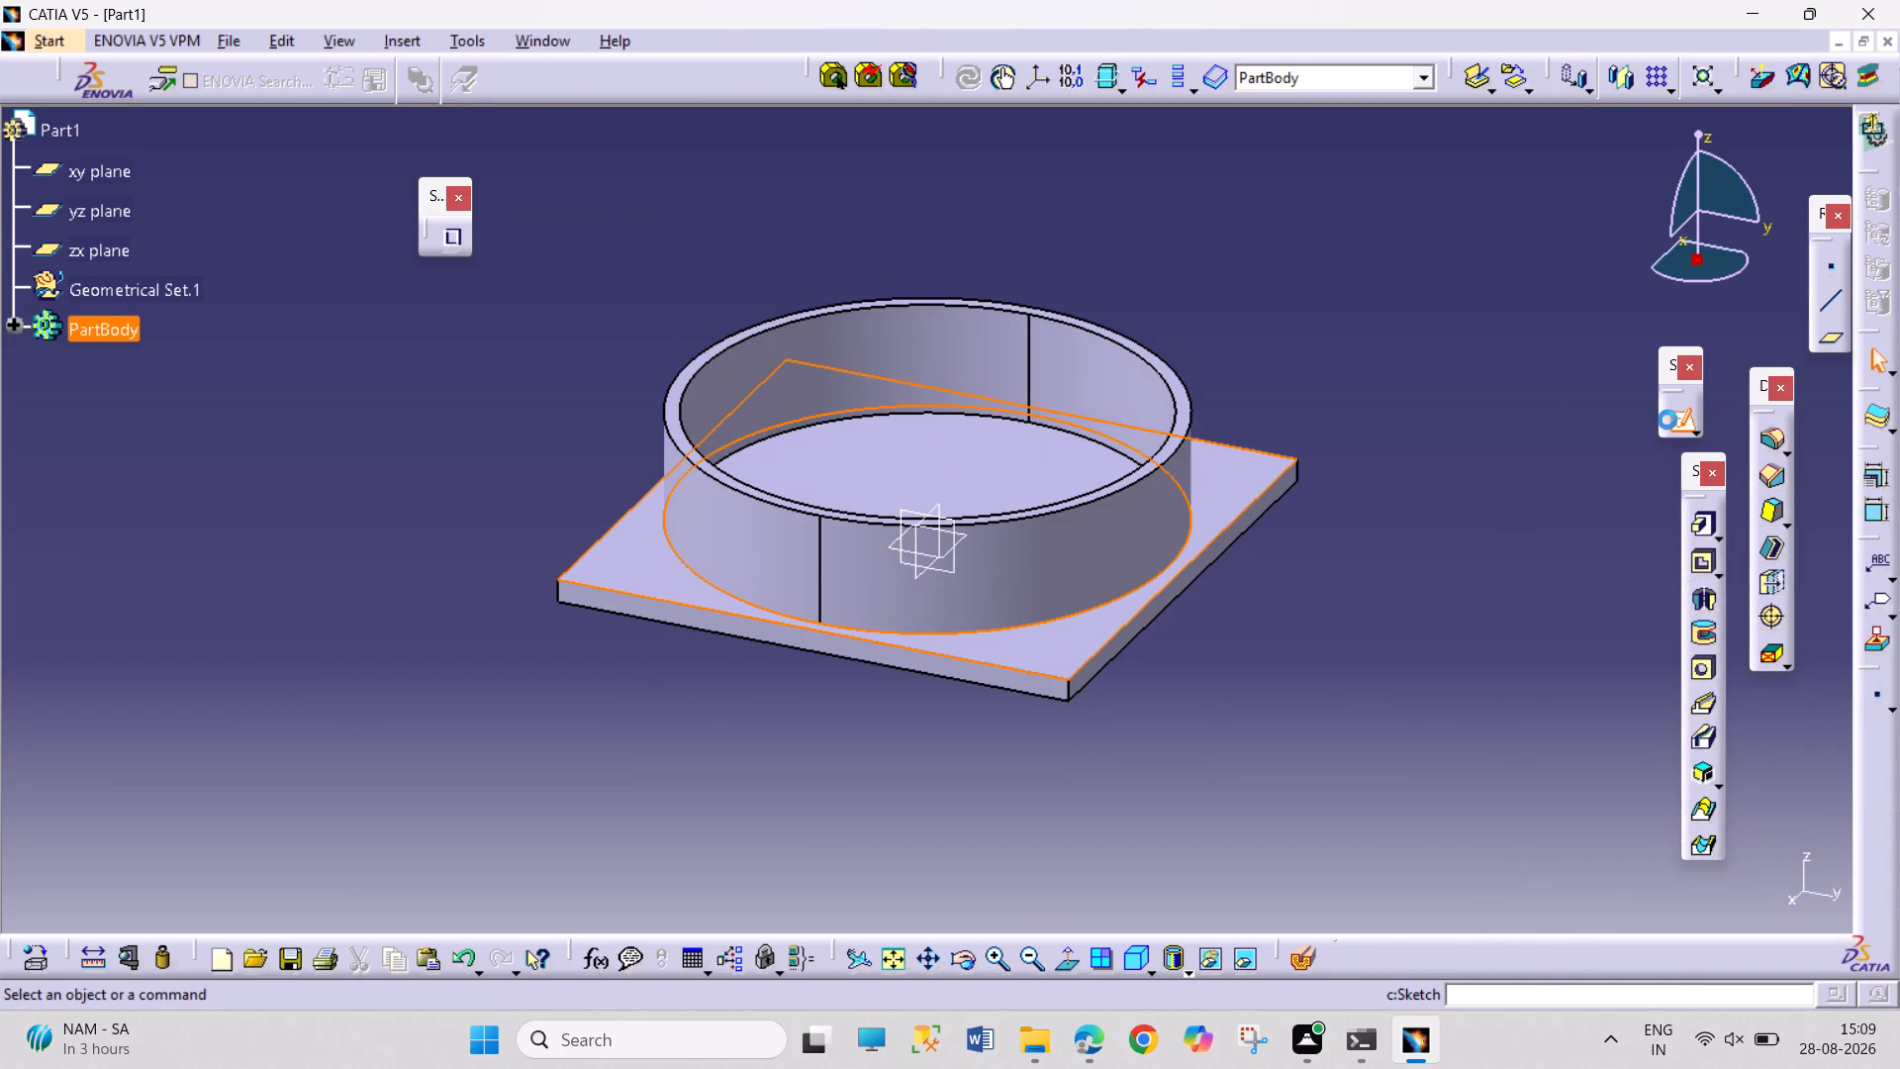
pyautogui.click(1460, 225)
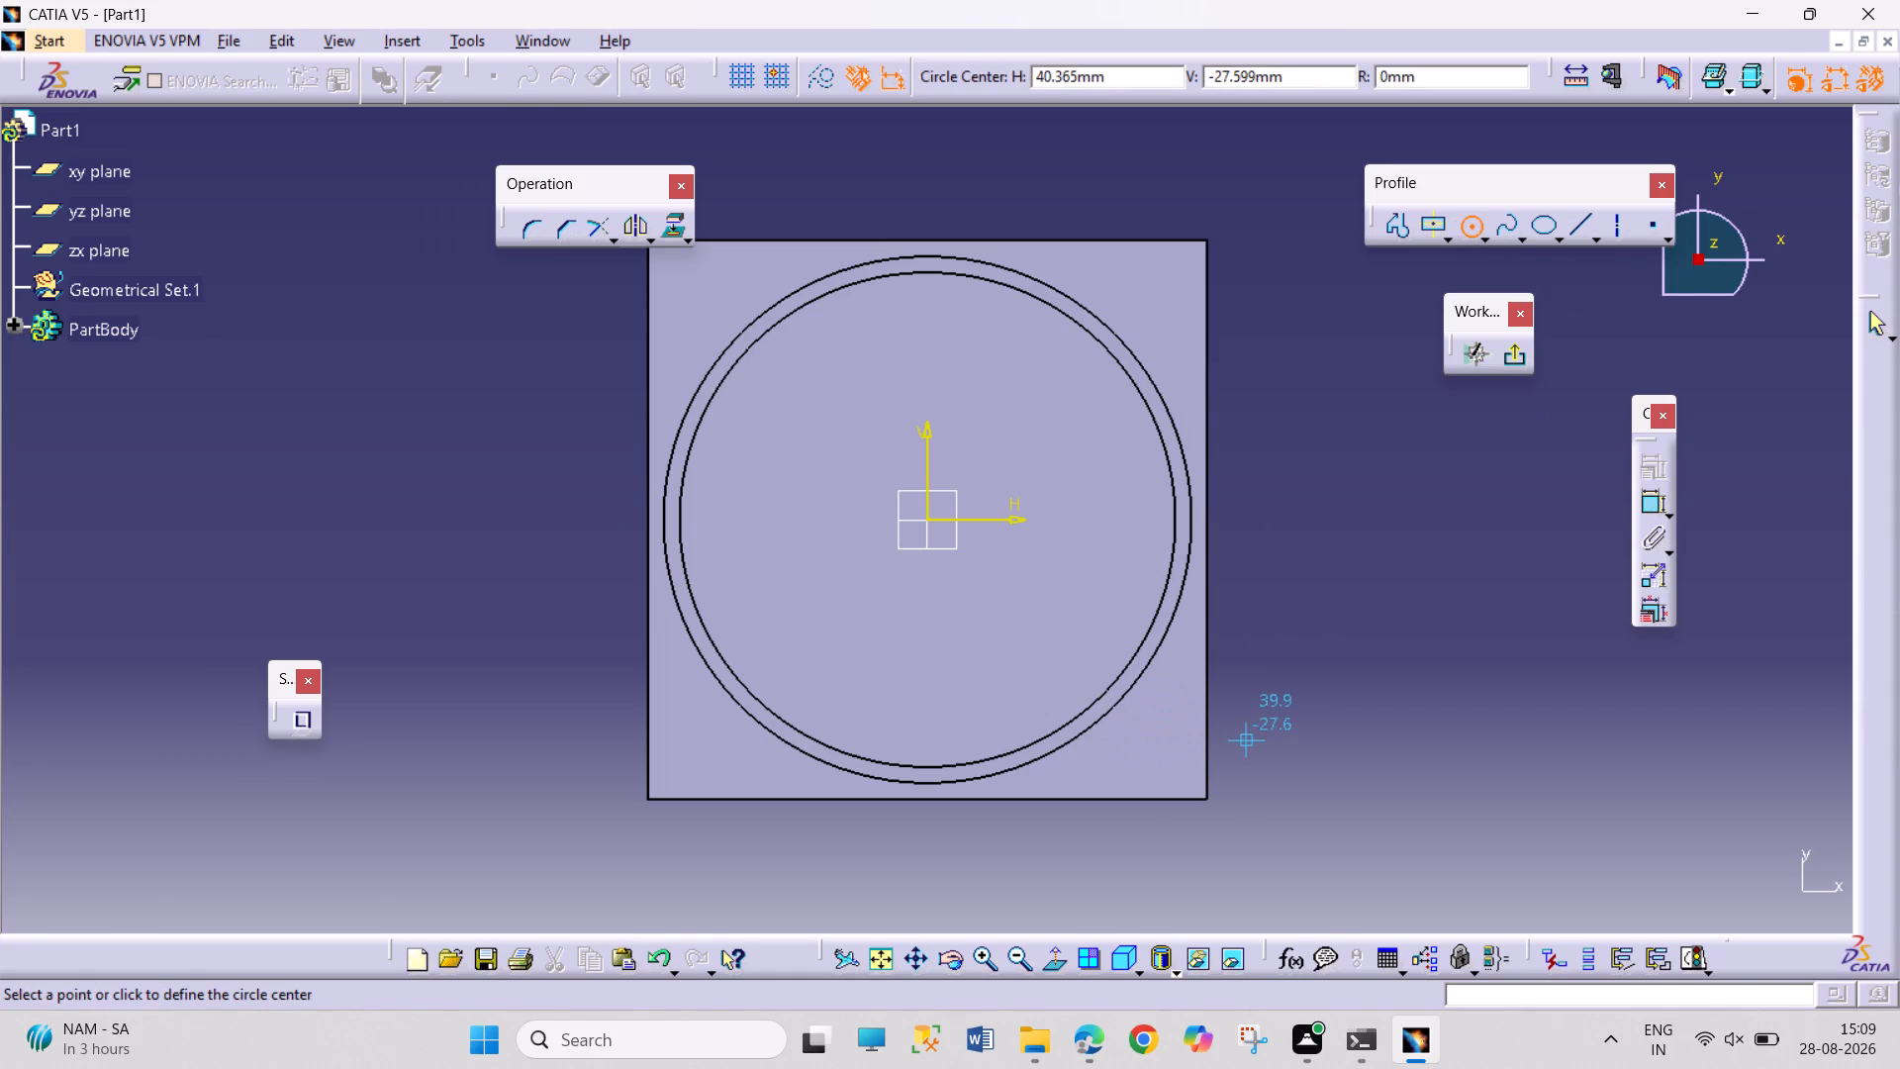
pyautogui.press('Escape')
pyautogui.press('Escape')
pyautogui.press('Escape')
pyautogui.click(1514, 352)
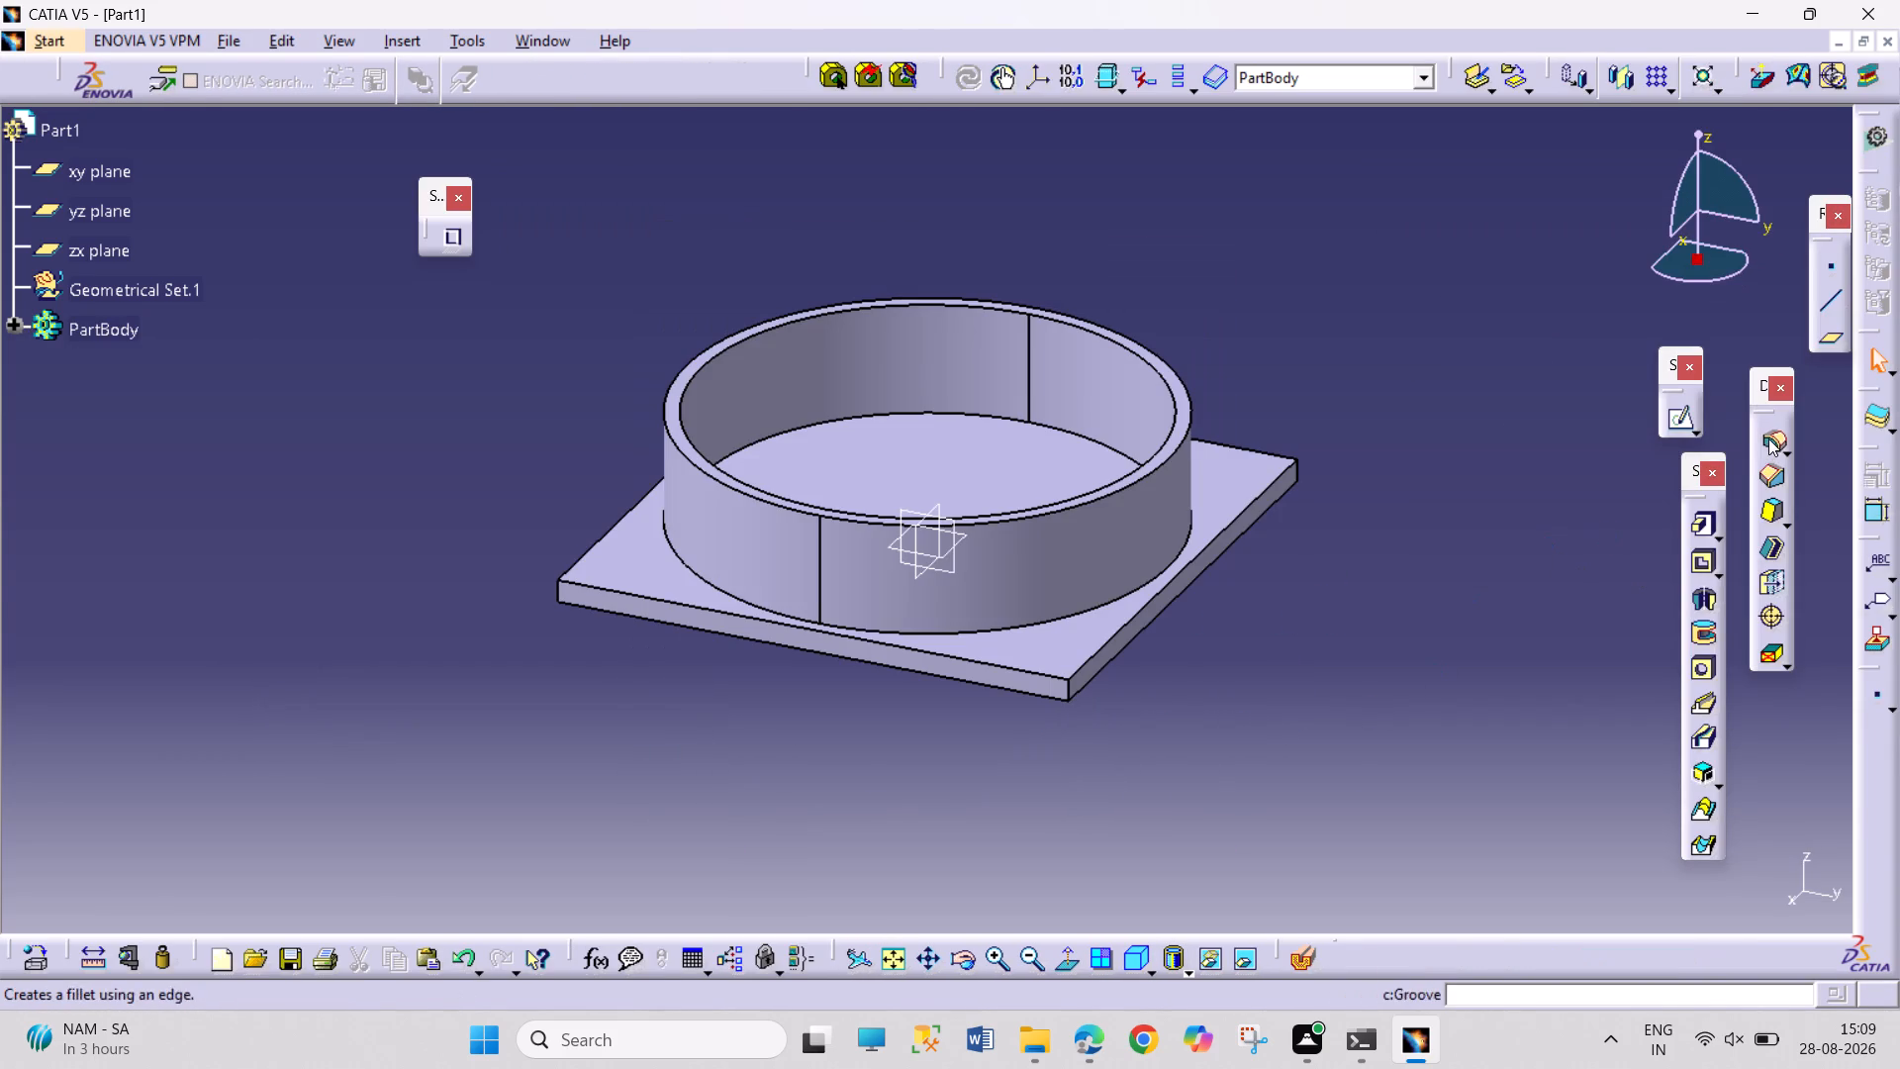
# Fillet the four vertical corner edges of the square plate with a 6 mm radius.
pyautogui.click(1768, 438)
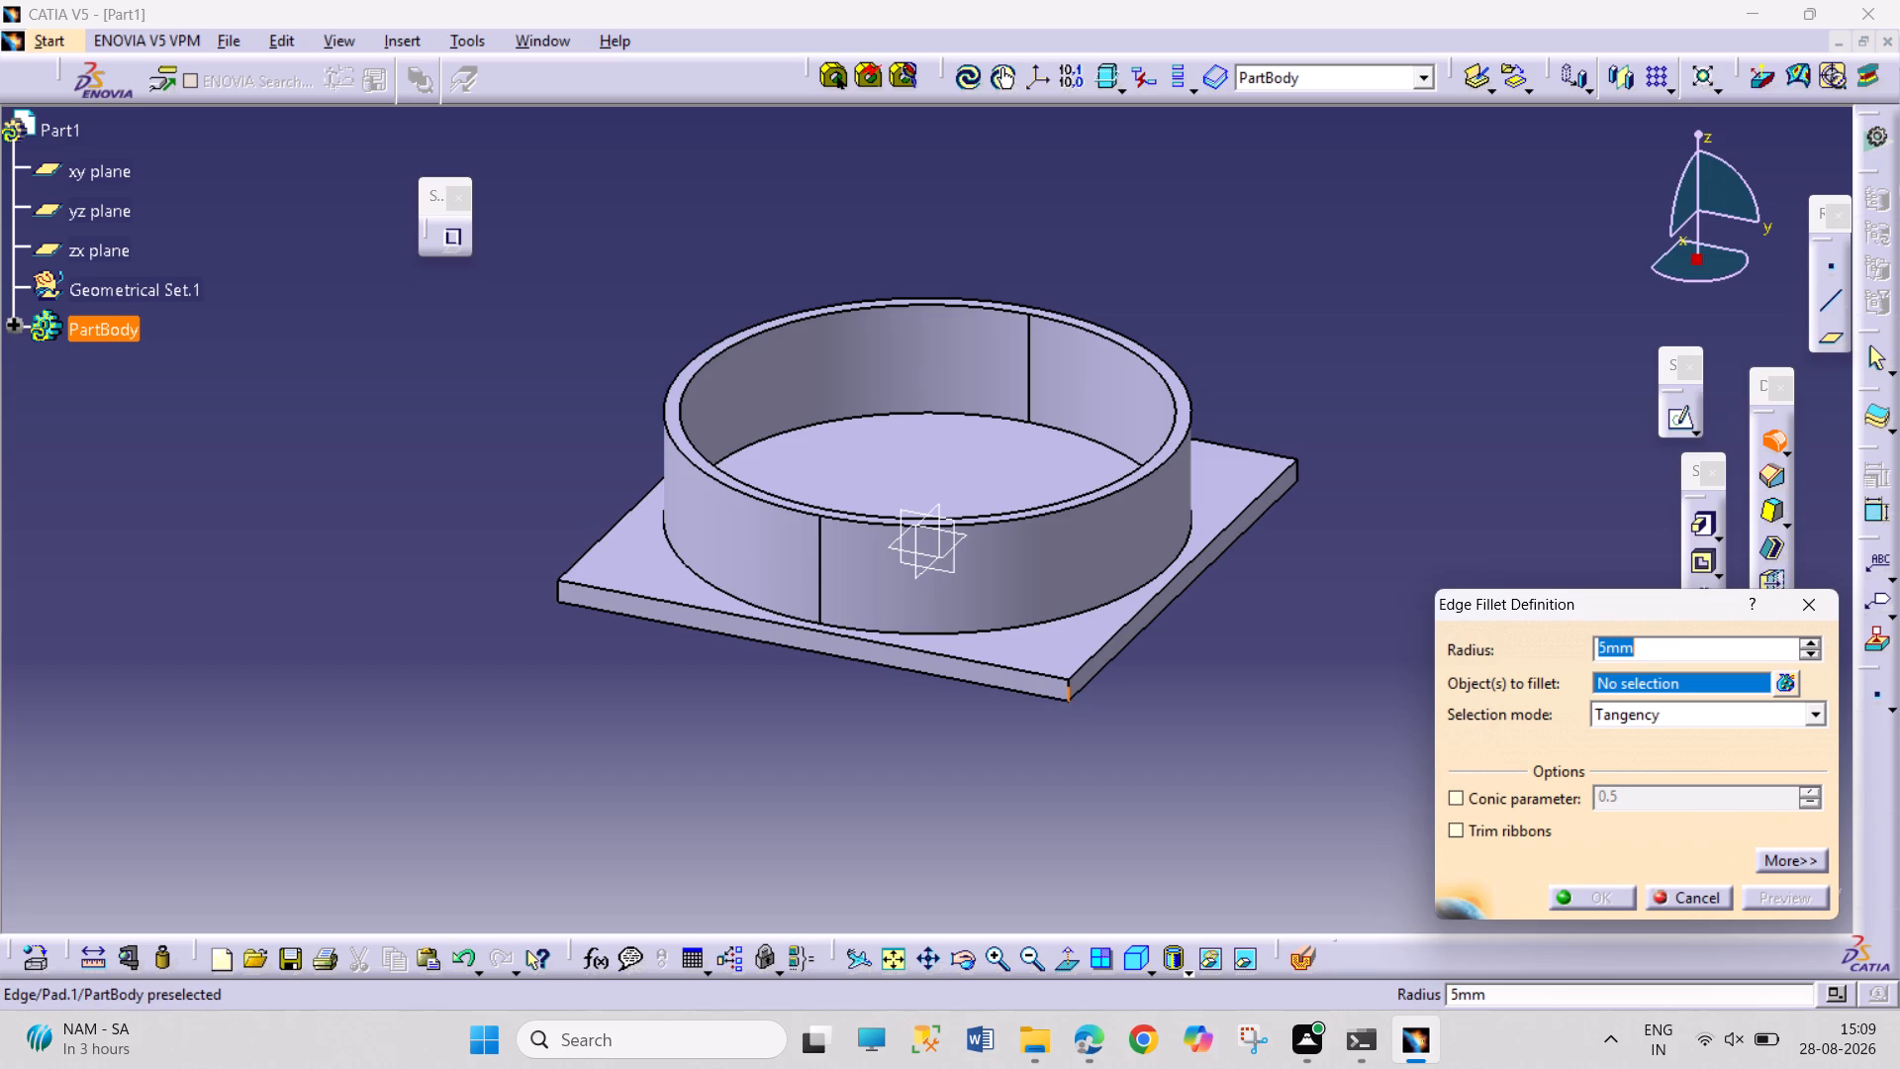
pyautogui.click(1068, 690)
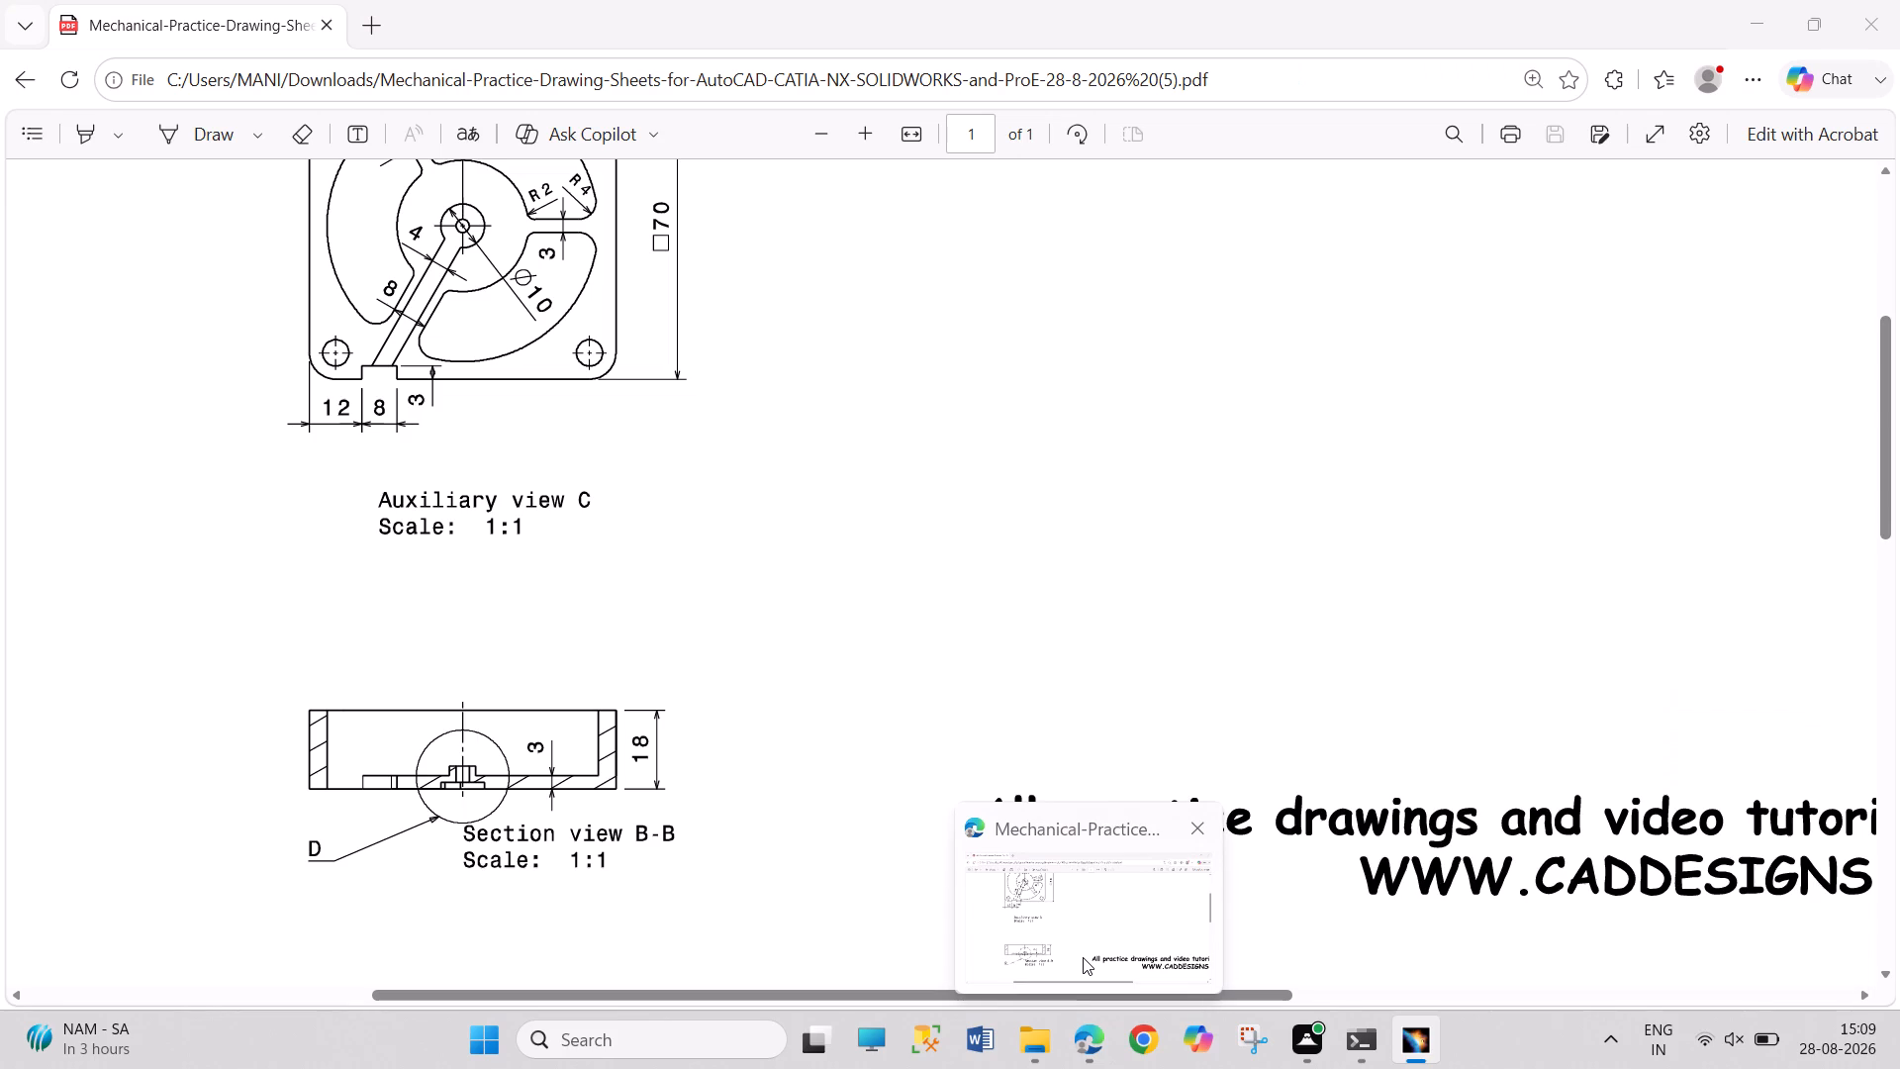
pyautogui.click(1083, 957)
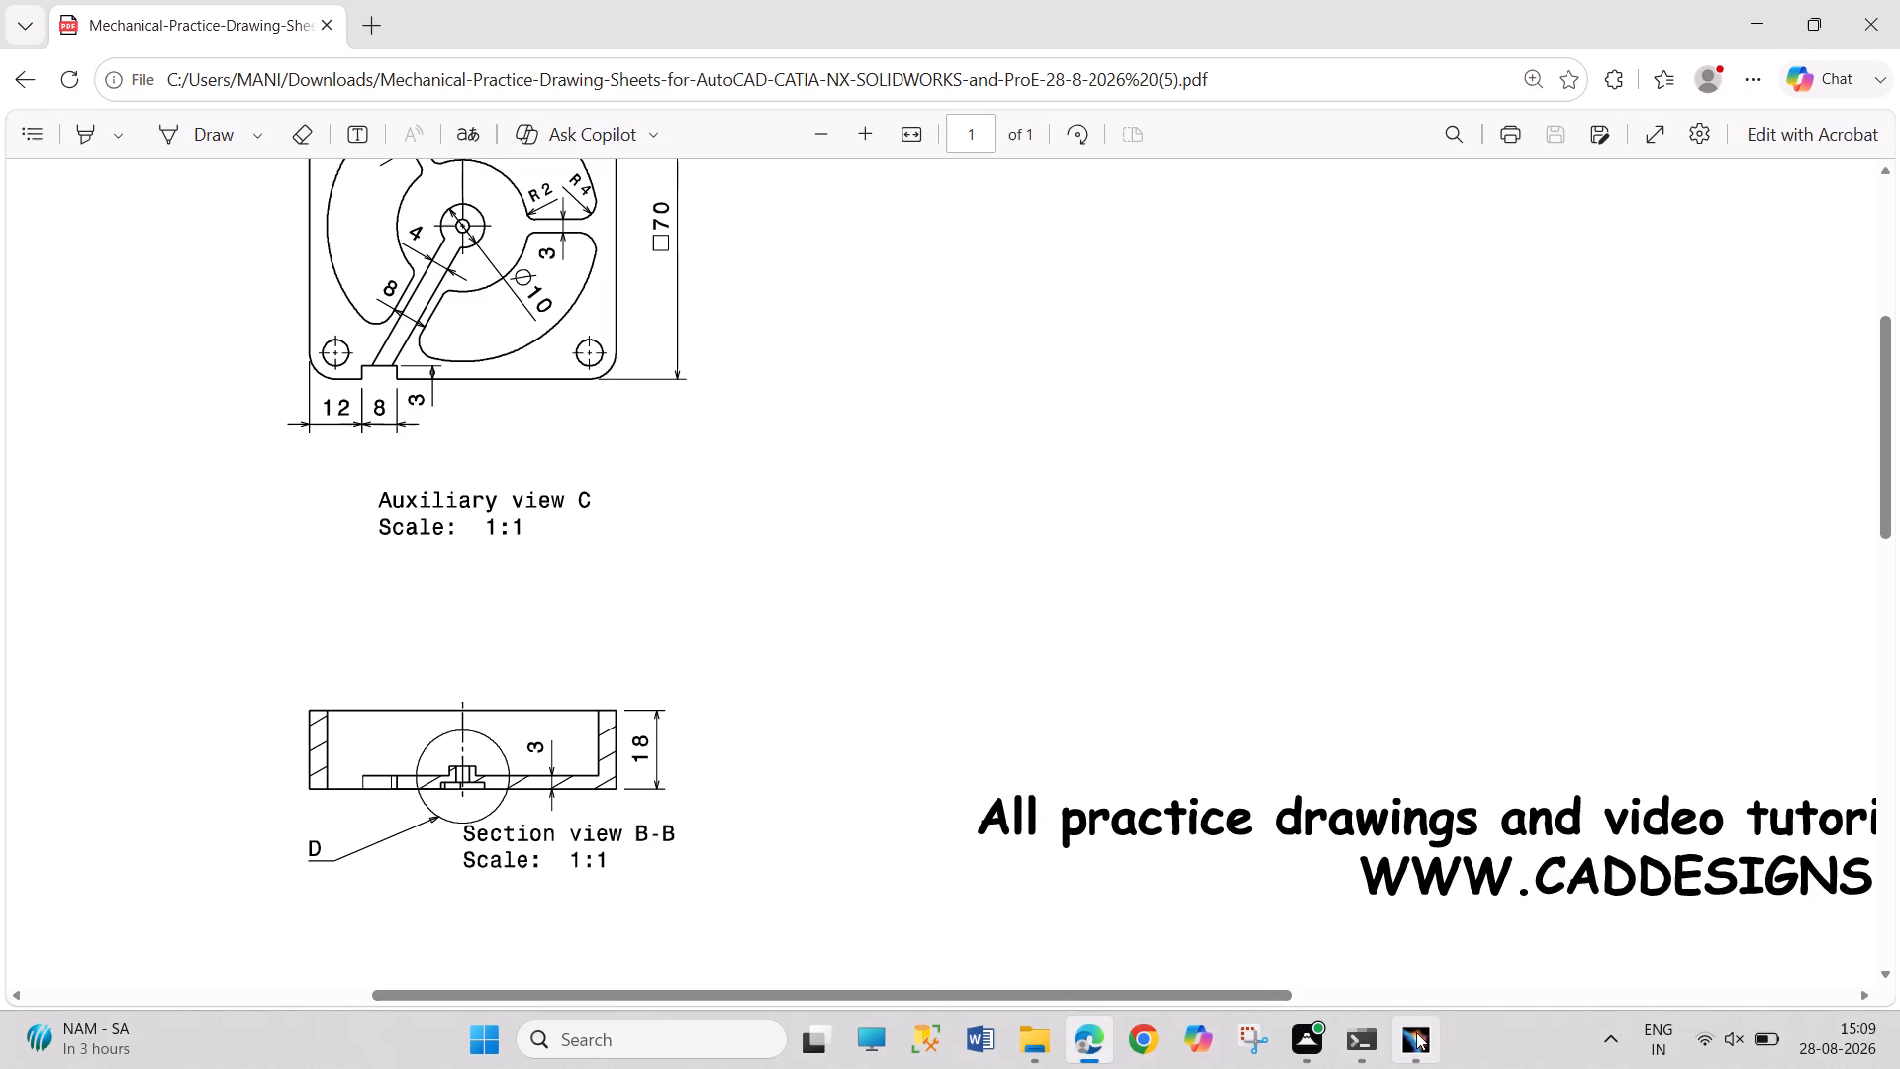
pyautogui.click(1426, 1035)
pyautogui.press('6')
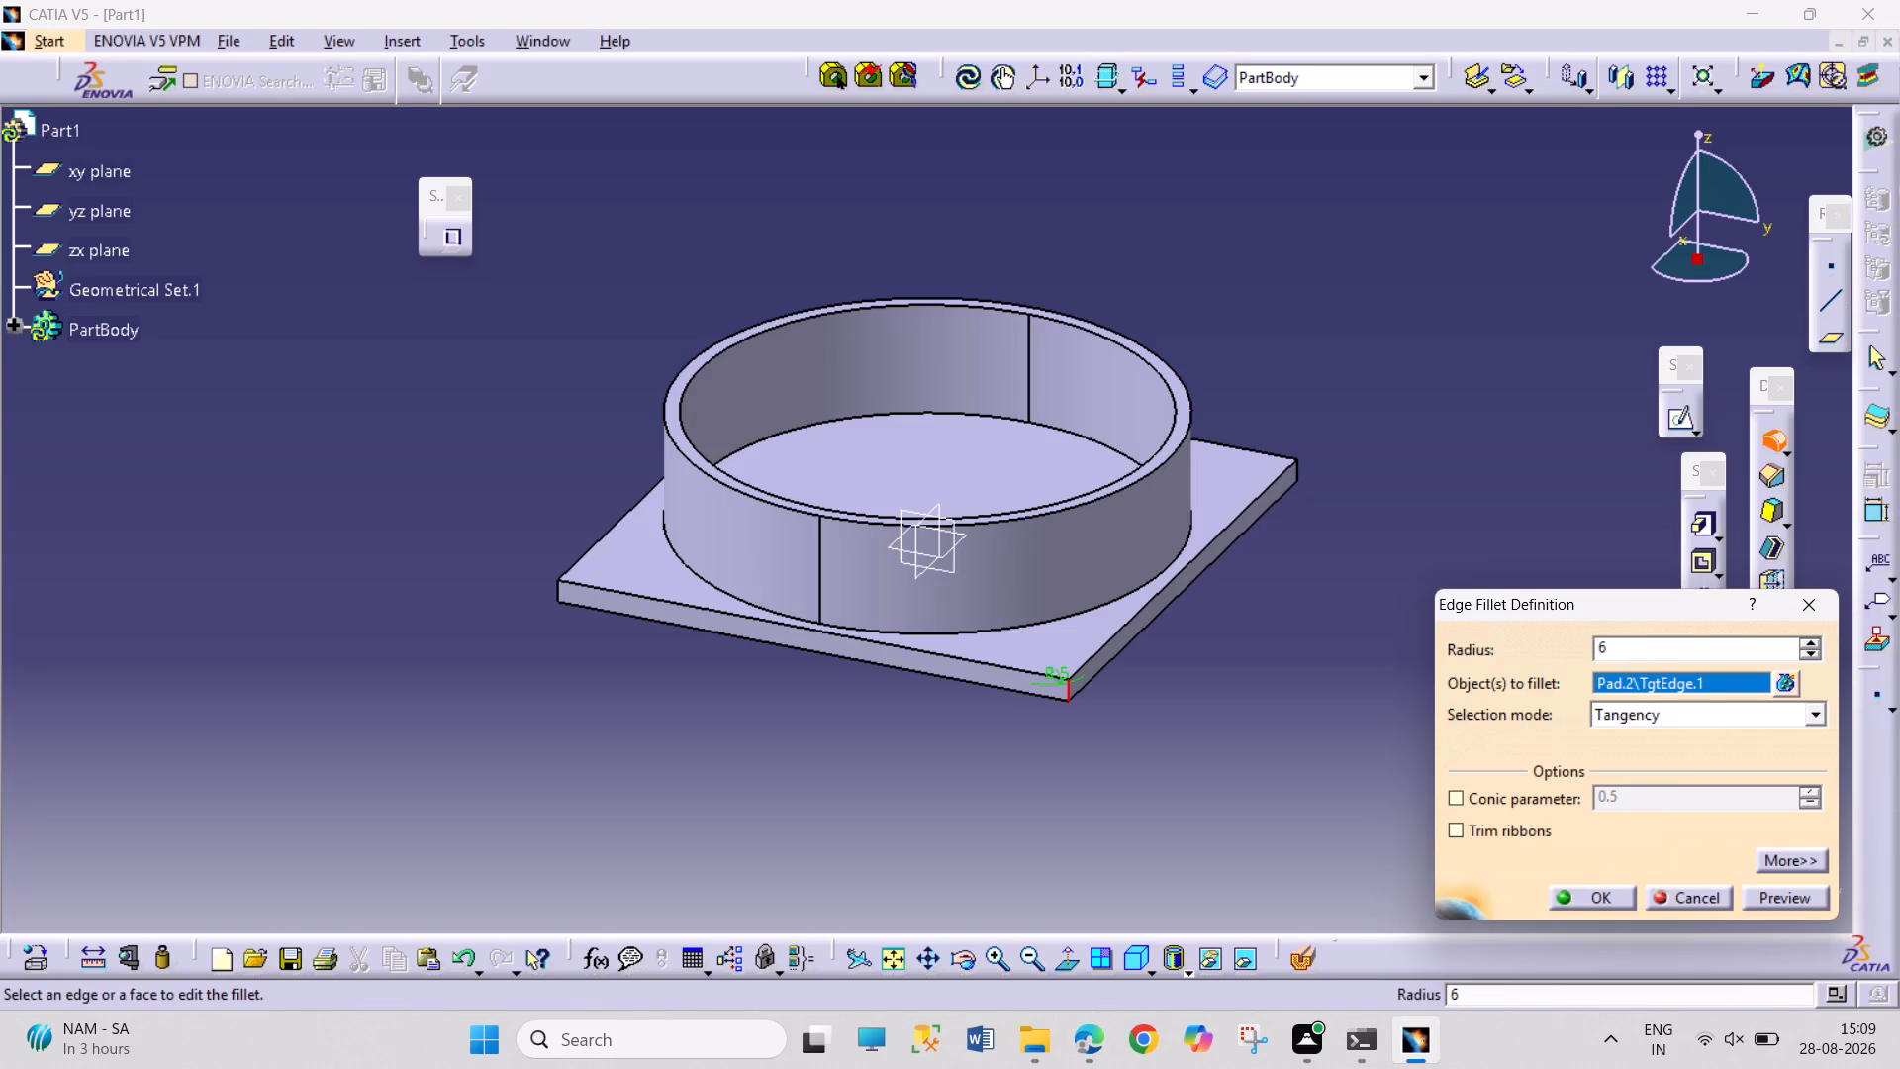
pyautogui.click(945, 954)
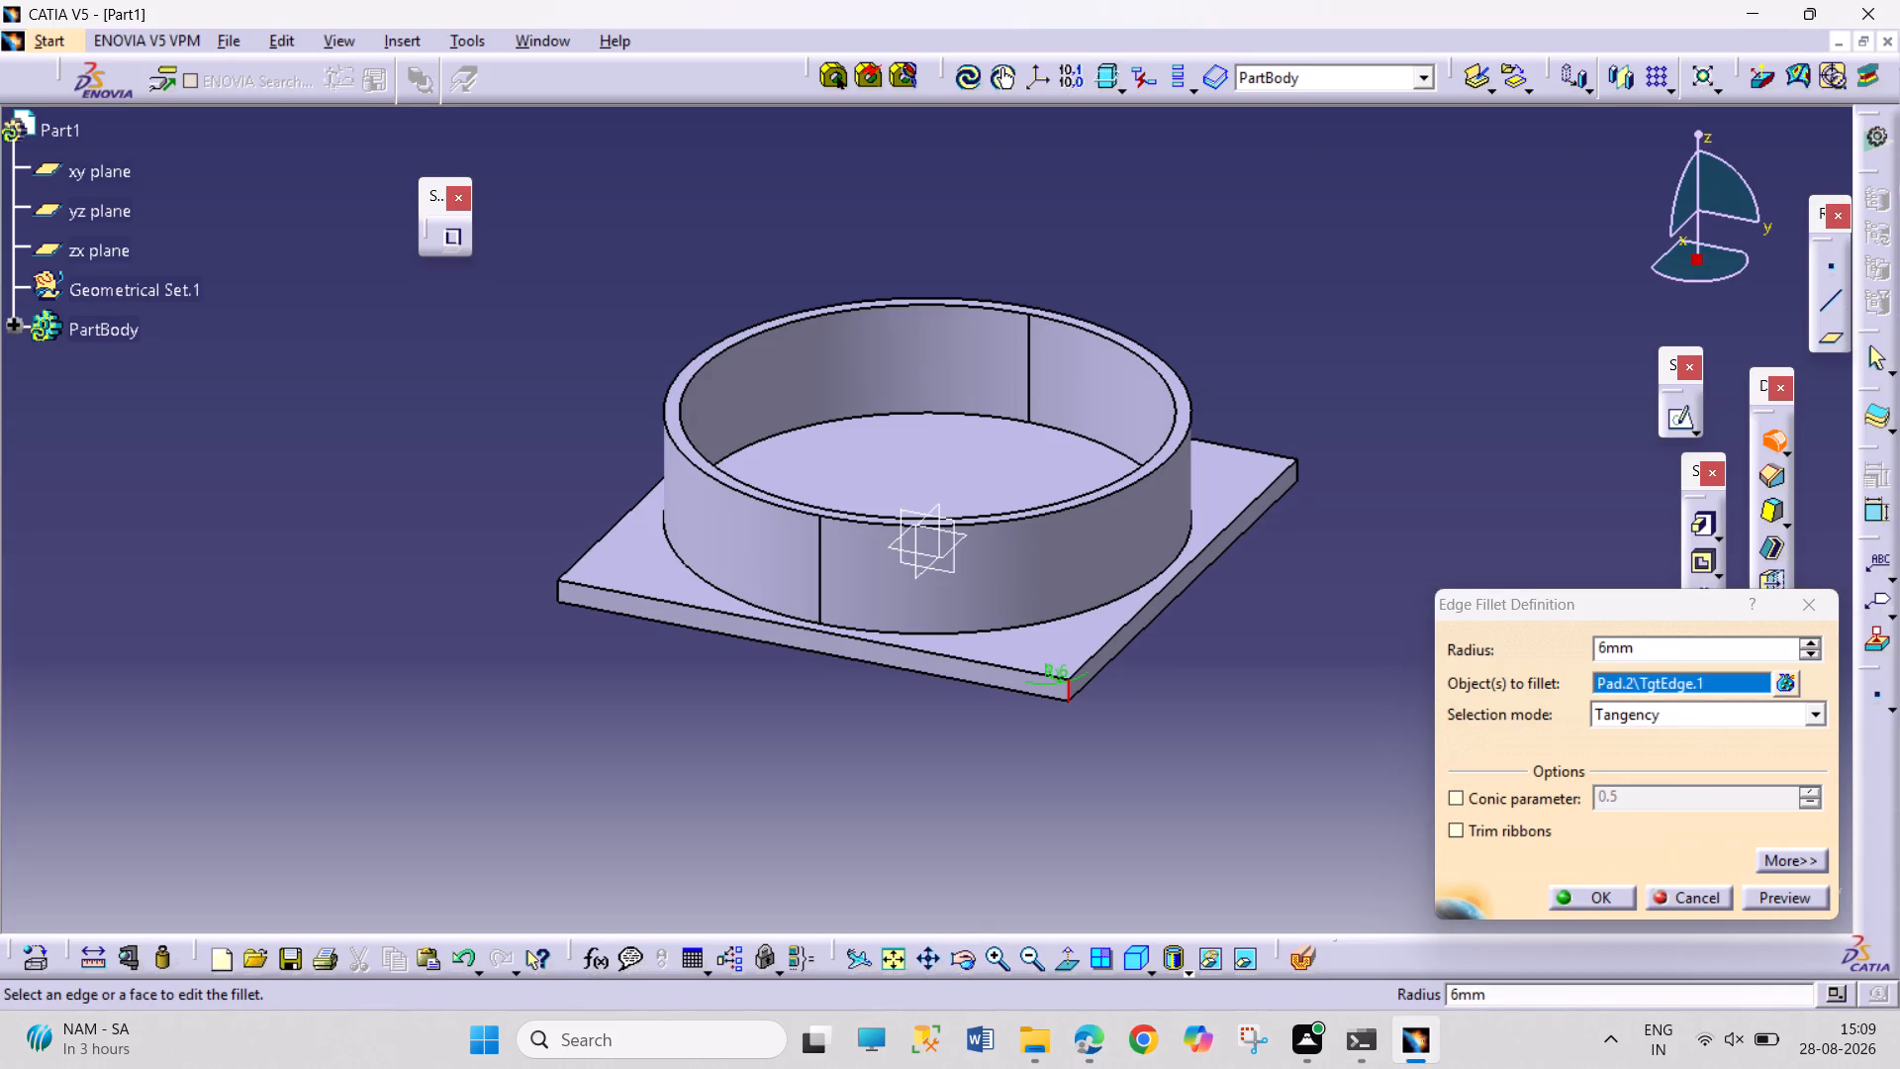
pyautogui.click(971, 947)
pyautogui.moveTo(1270, 714); pyautogui.dragTo(855, 719)
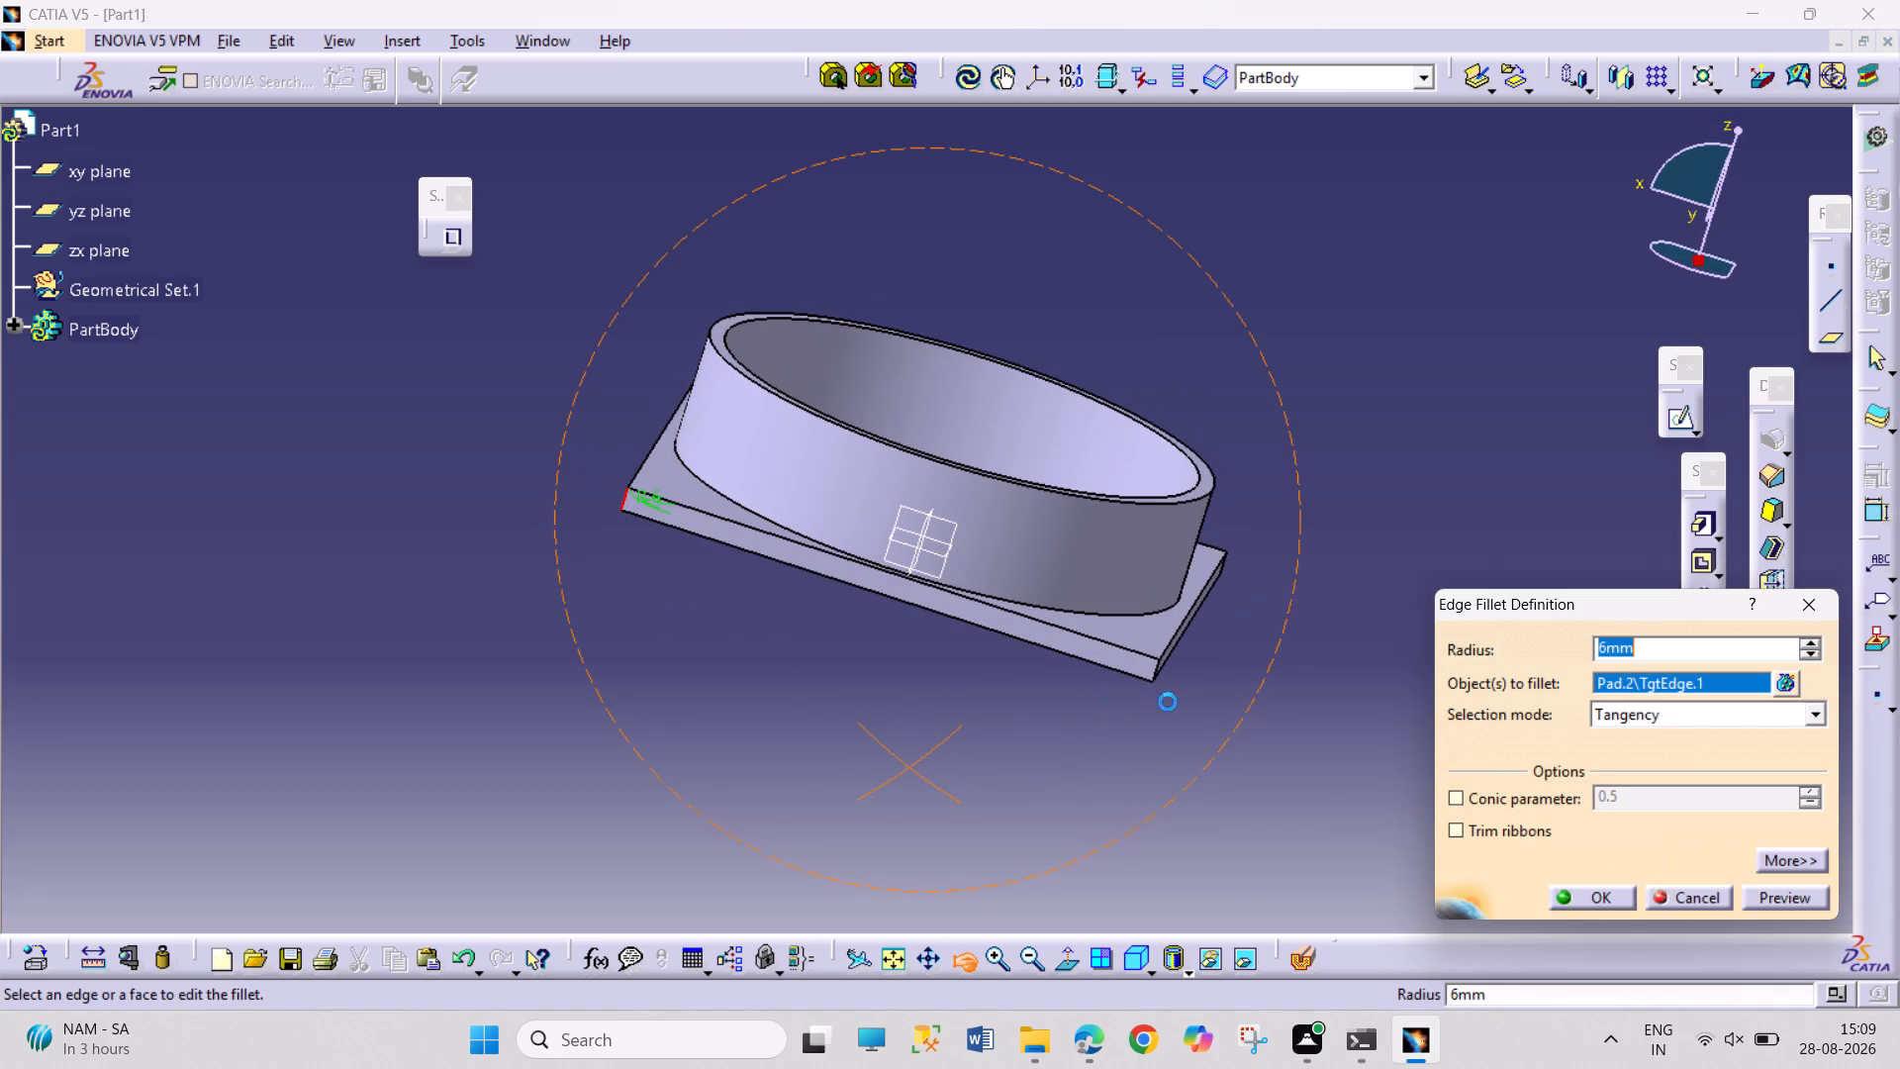
pyautogui.click(1156, 670)
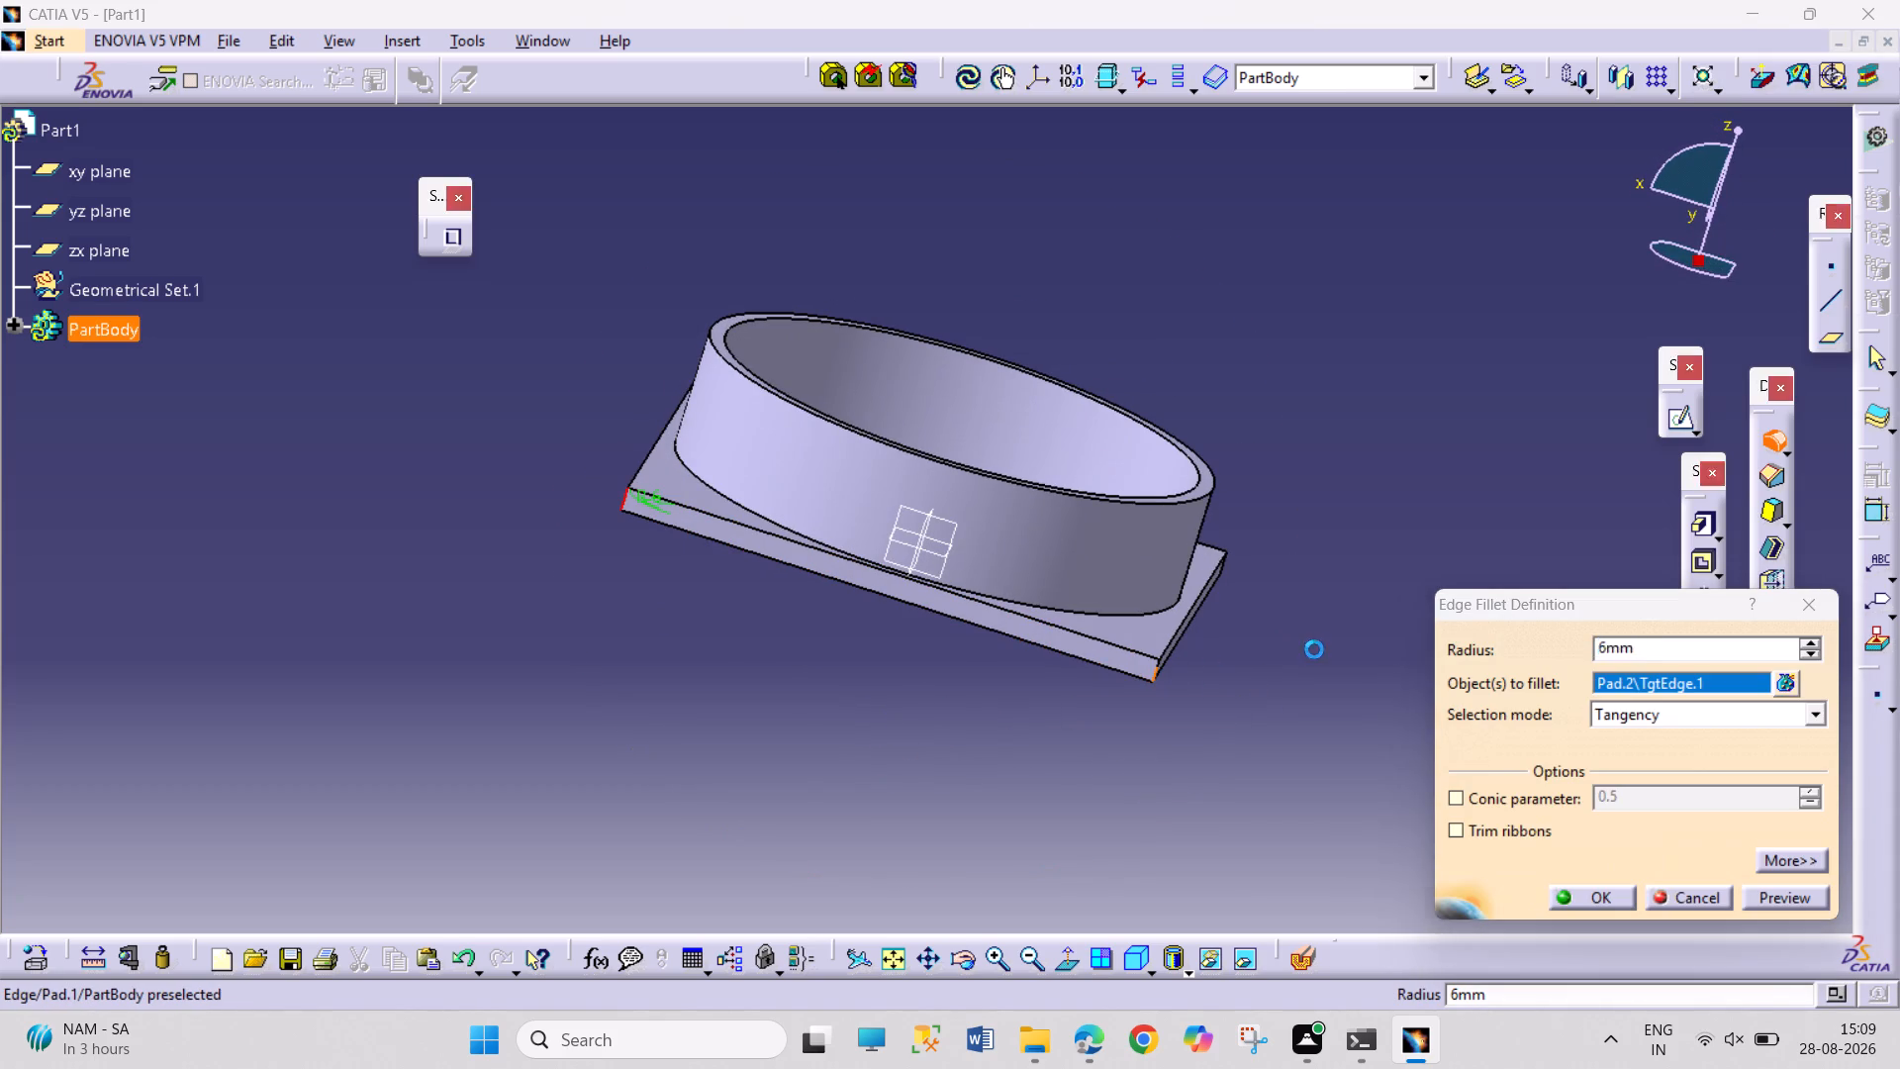
pyautogui.click(975, 963)
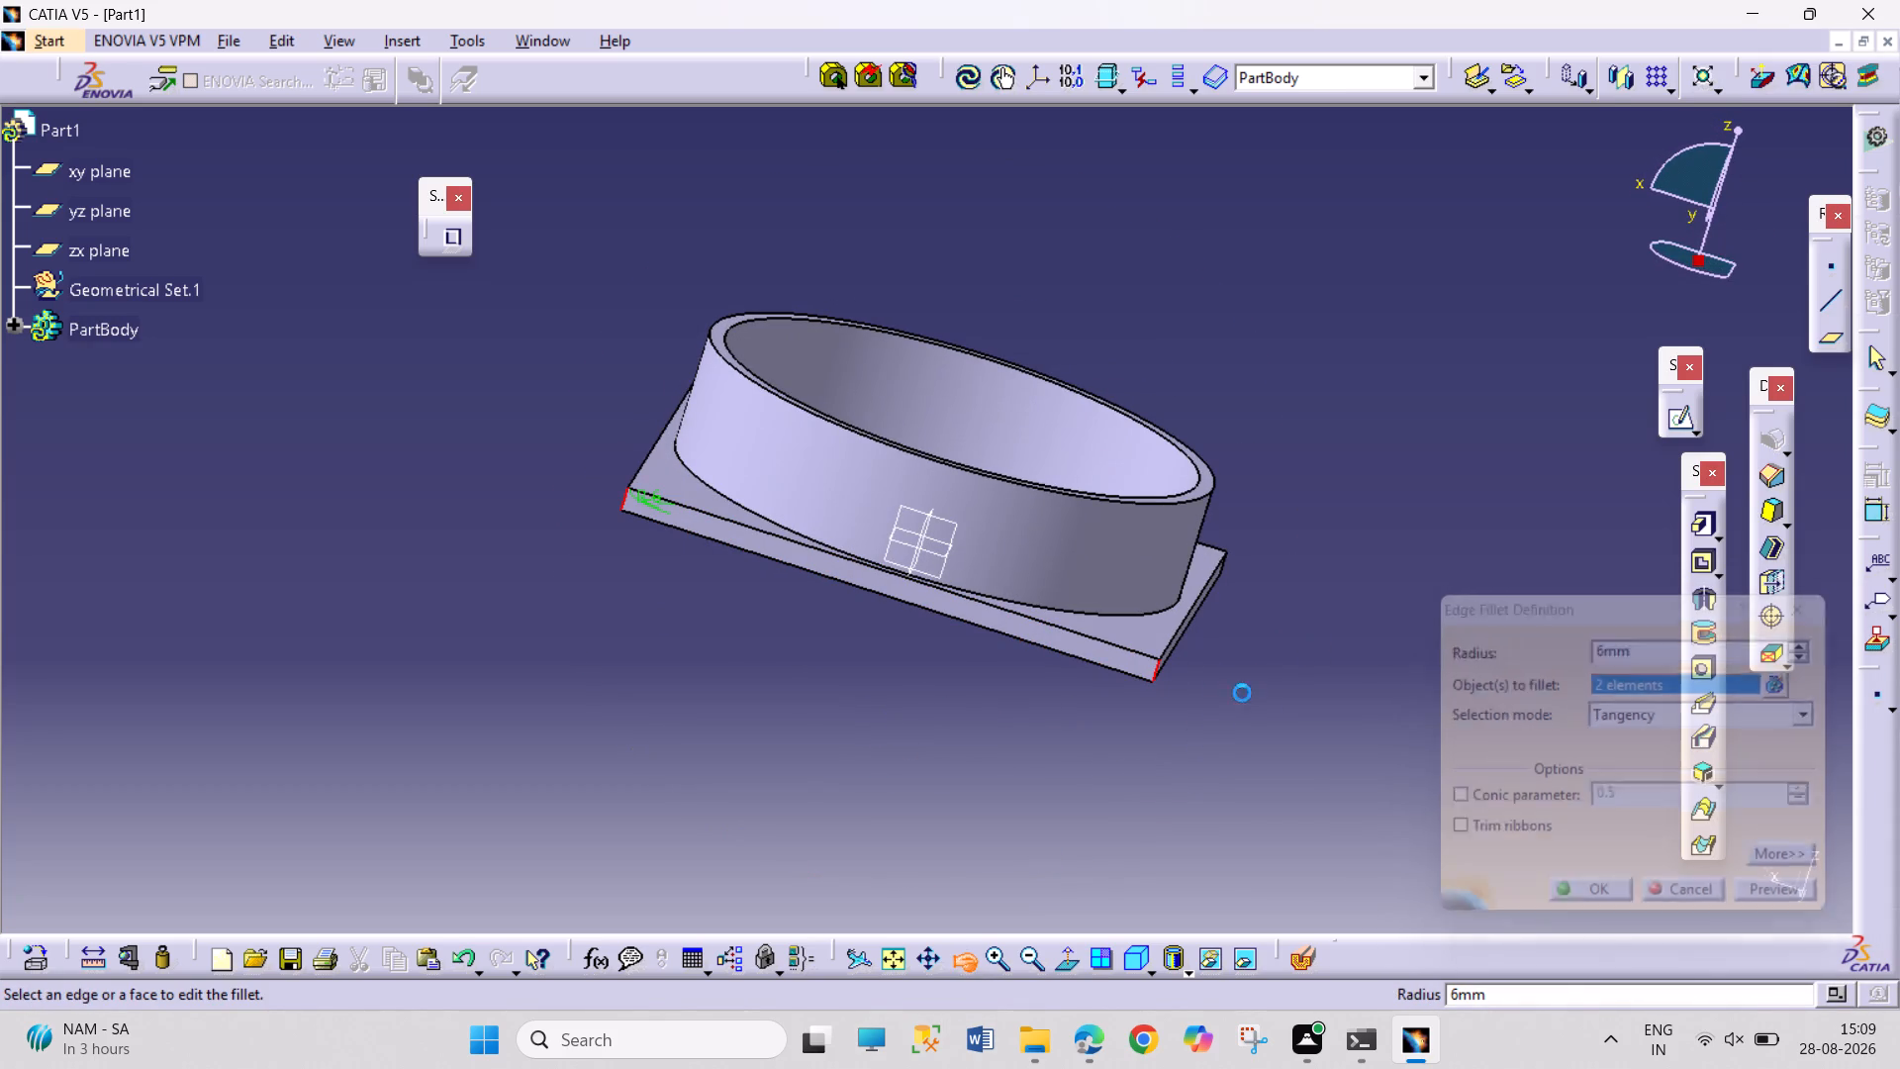
pyautogui.moveTo(1268, 665); pyautogui.dragTo(768, 577)
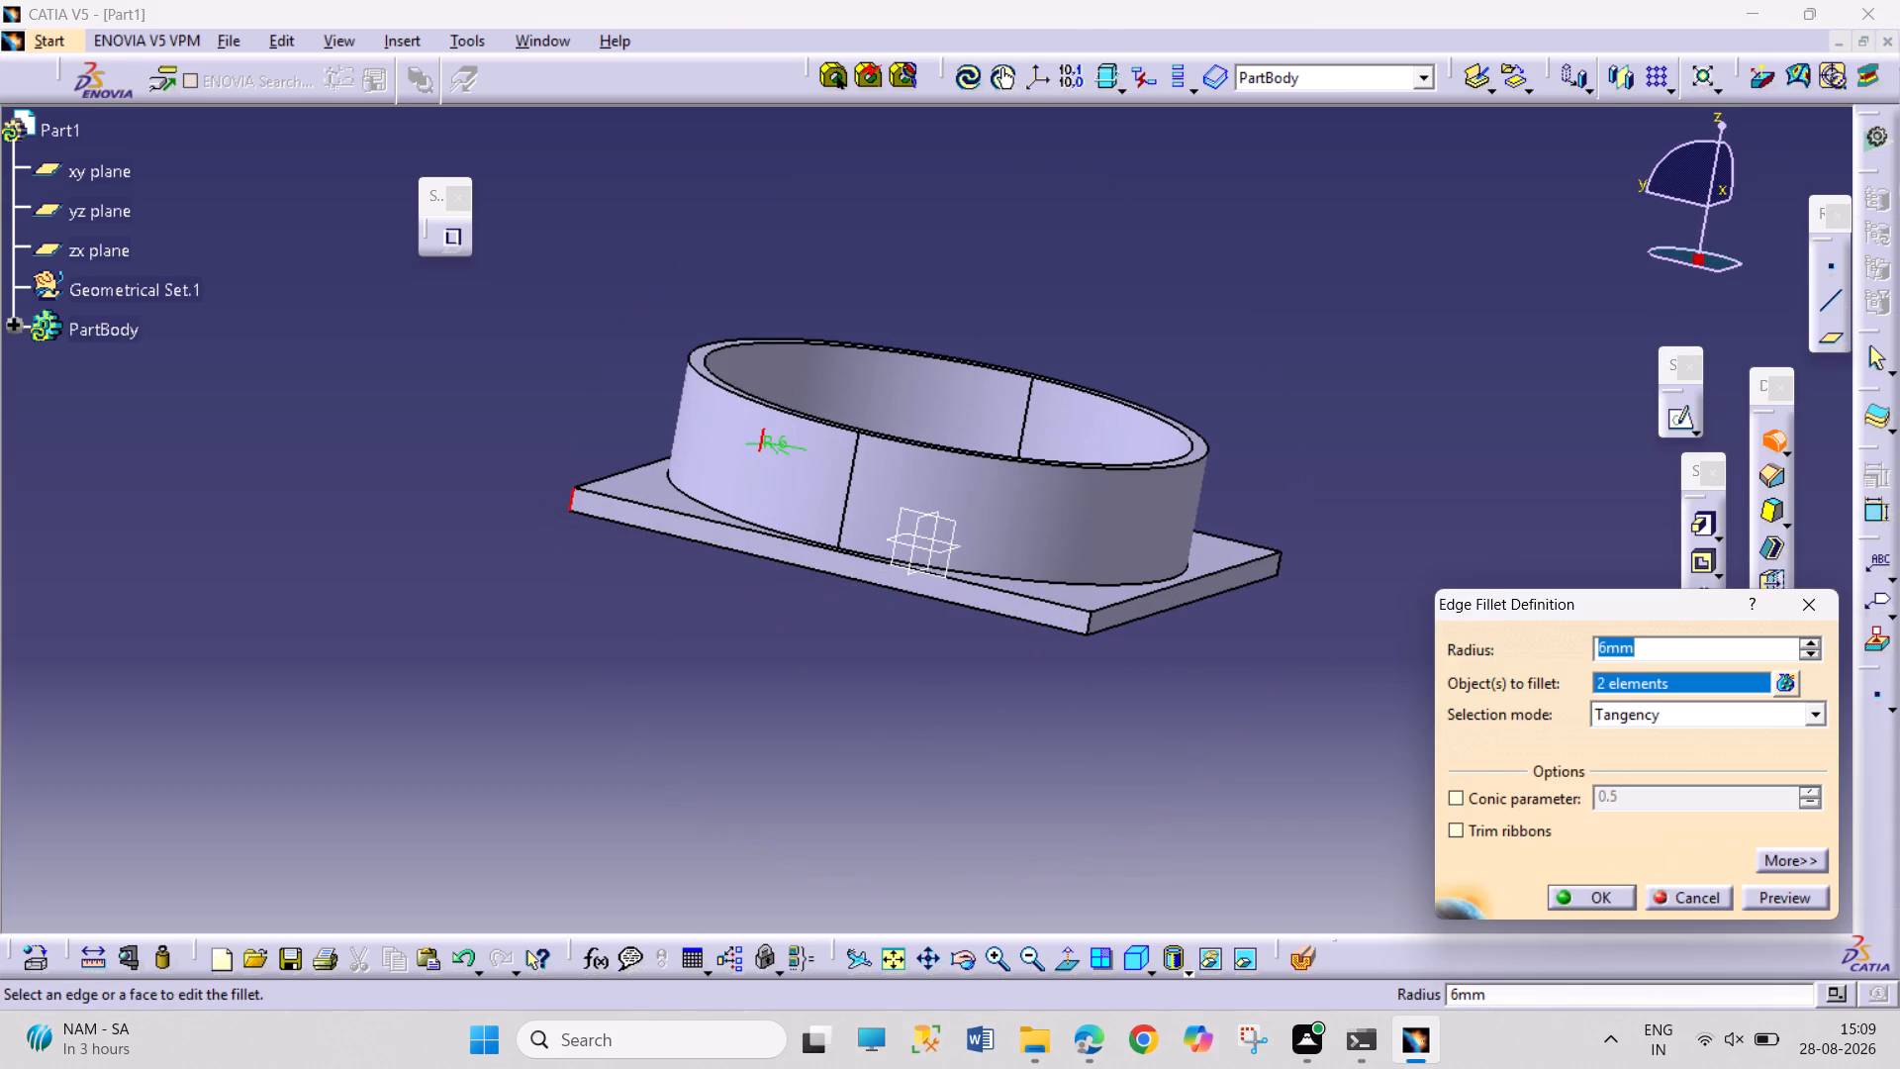
pyautogui.click(1089, 624)
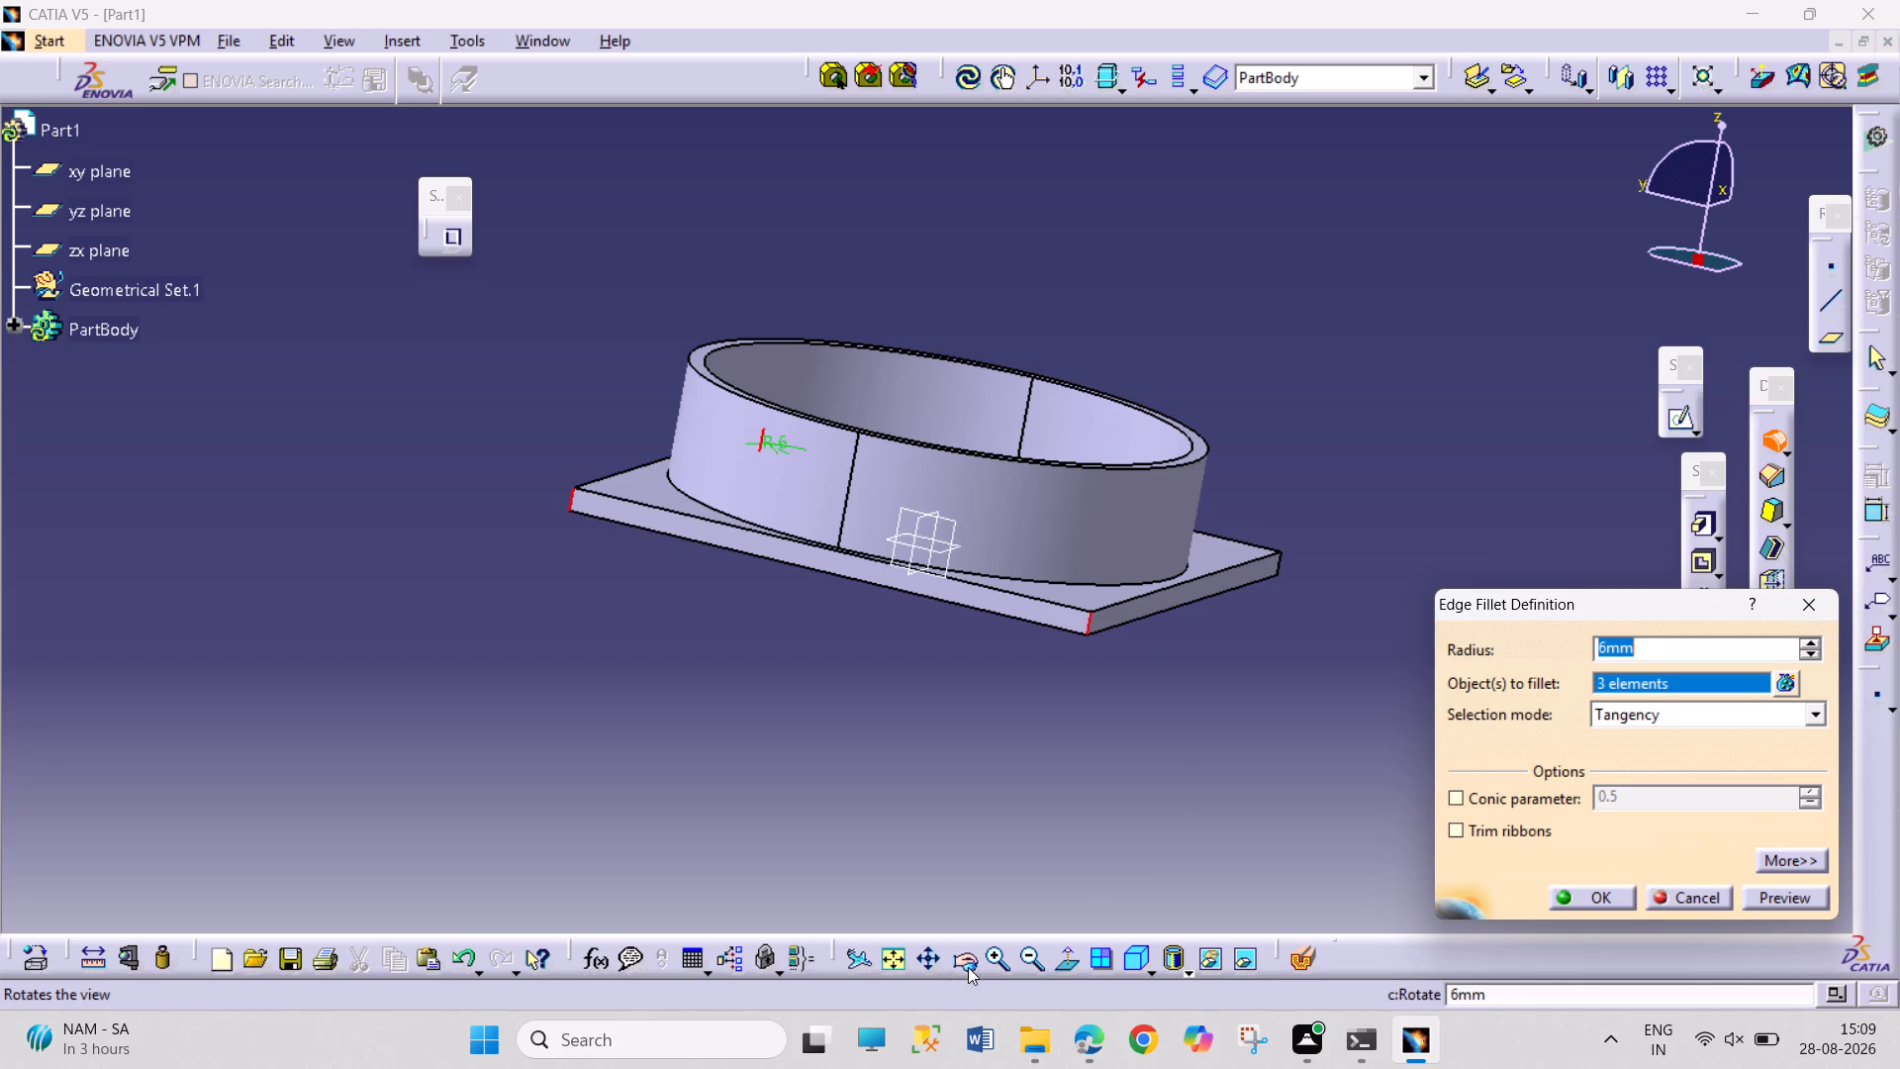
pyautogui.click(973, 956)
pyautogui.moveTo(1328, 597); pyautogui.dragTo(803, 567)
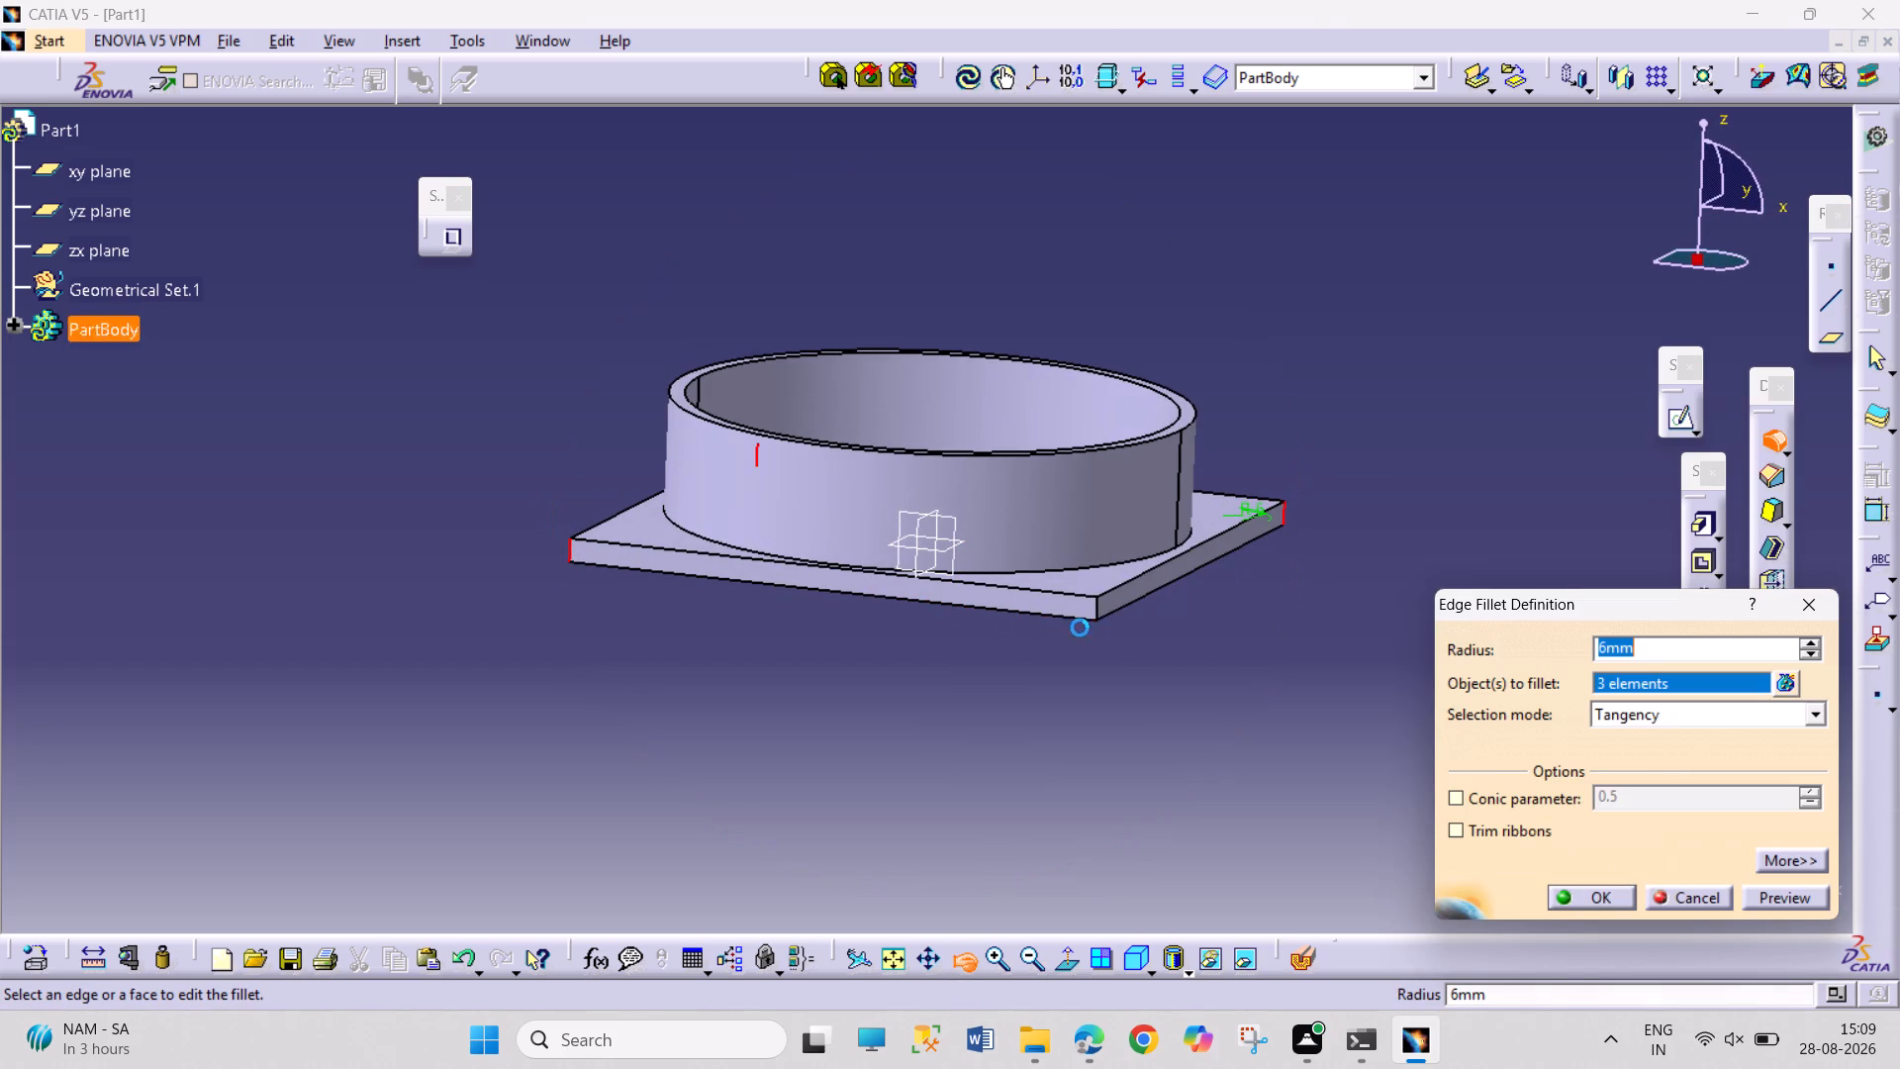
pyautogui.click(1094, 608)
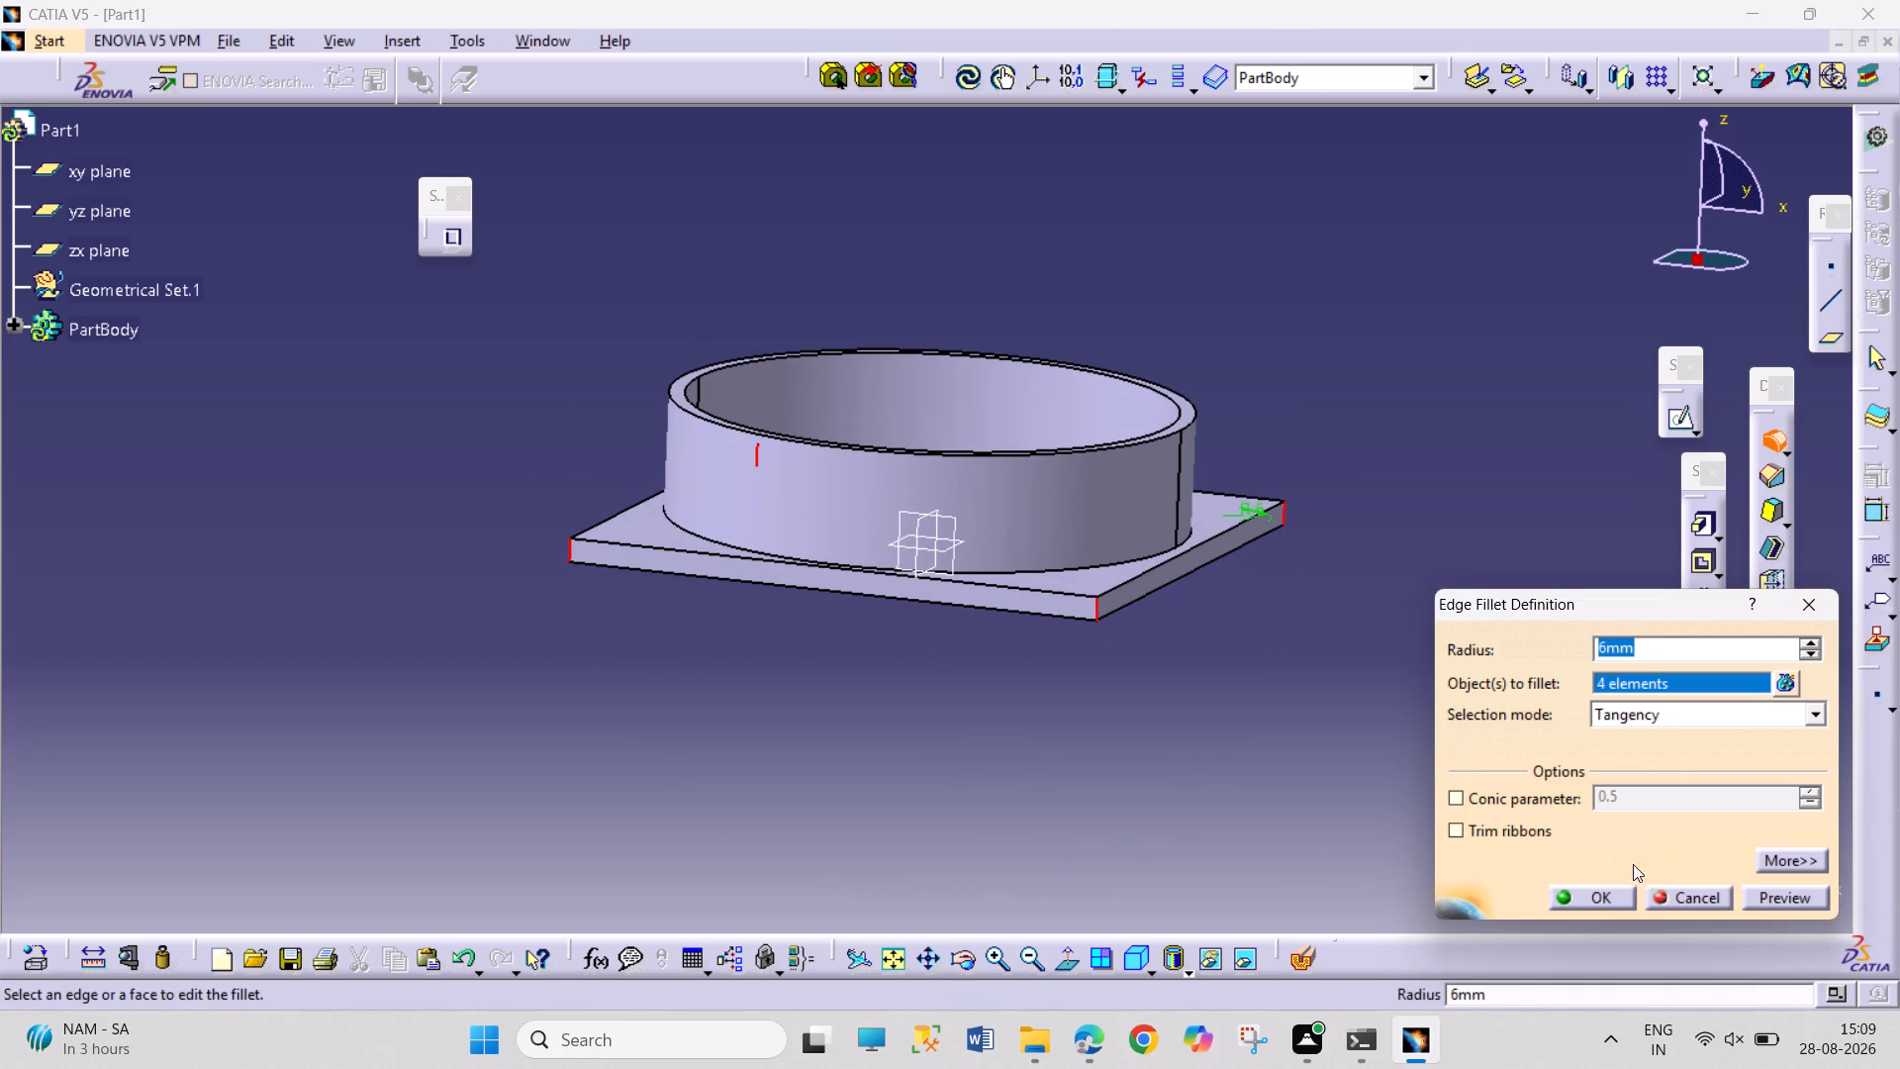
pyautogui.moveTo(1584, 891); pyautogui.dragTo(1579, 882)
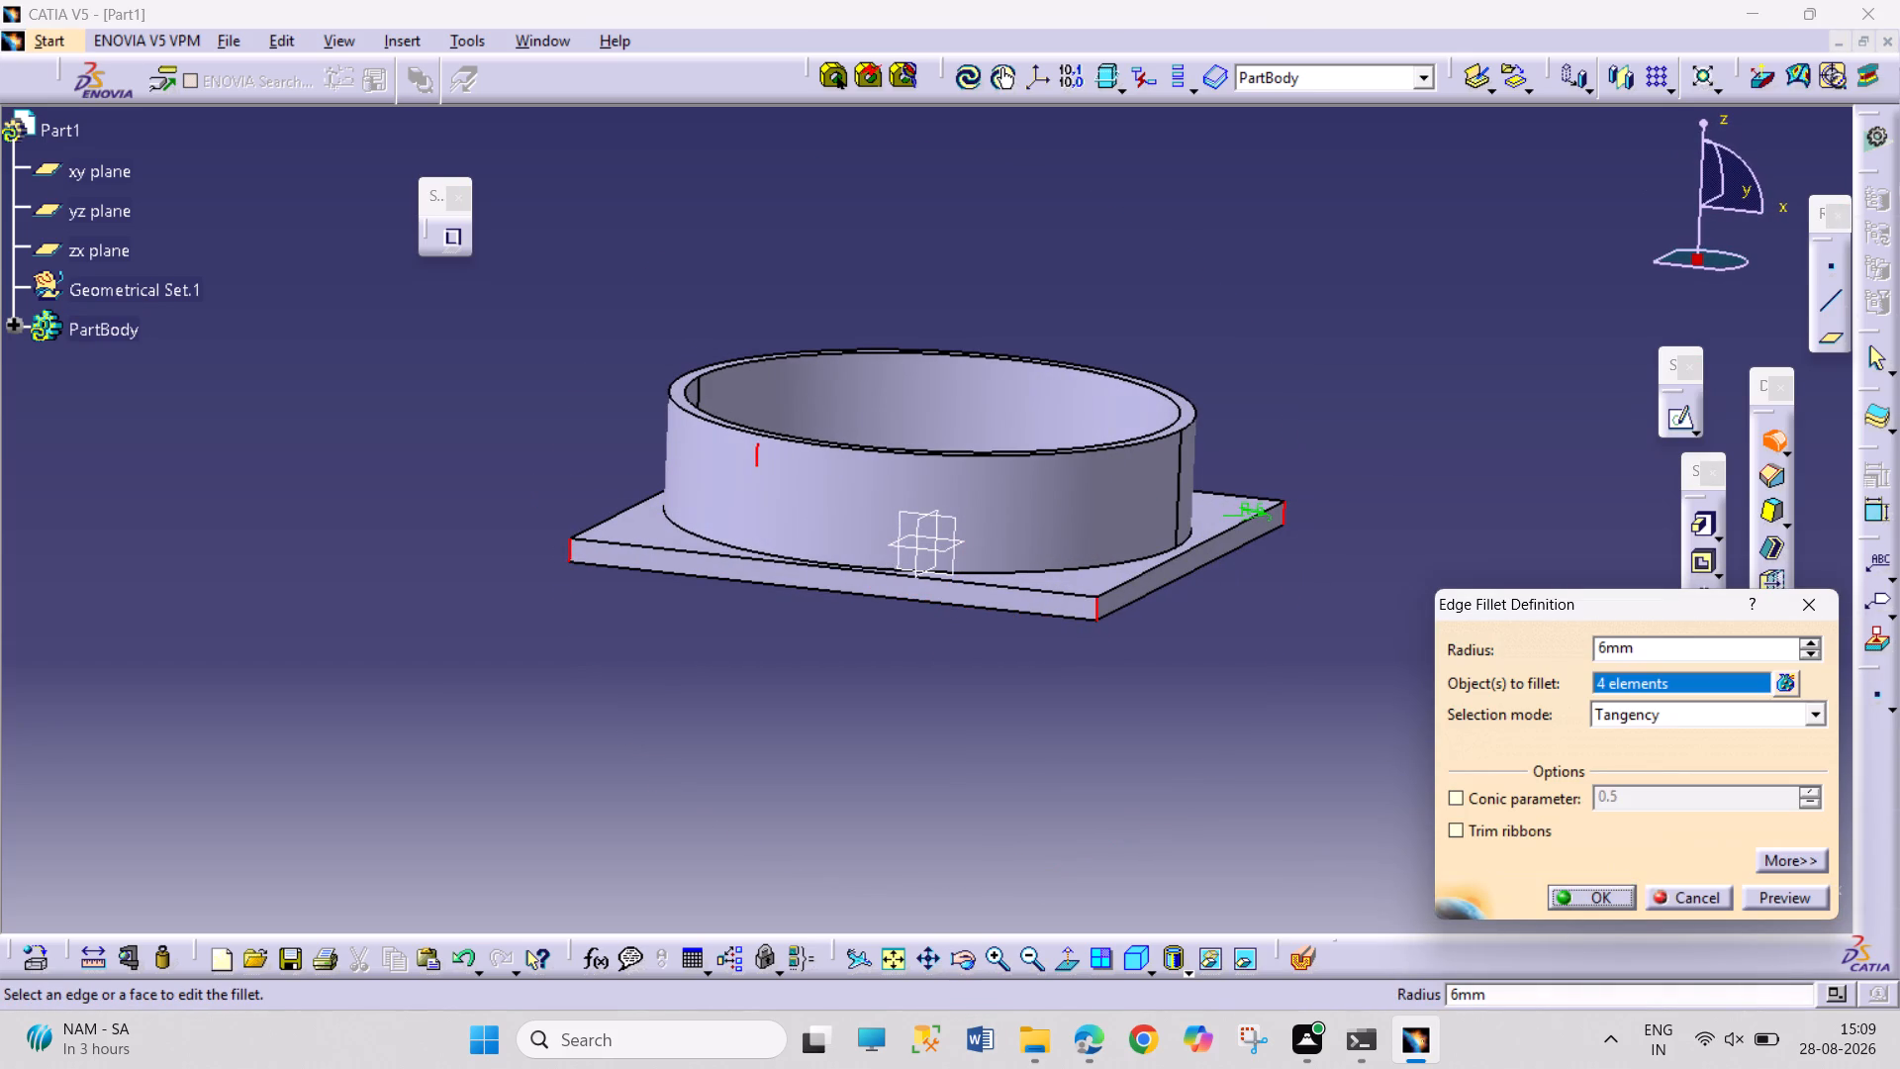
pyautogui.click(1562, 893)
pyautogui.click(1282, 823)
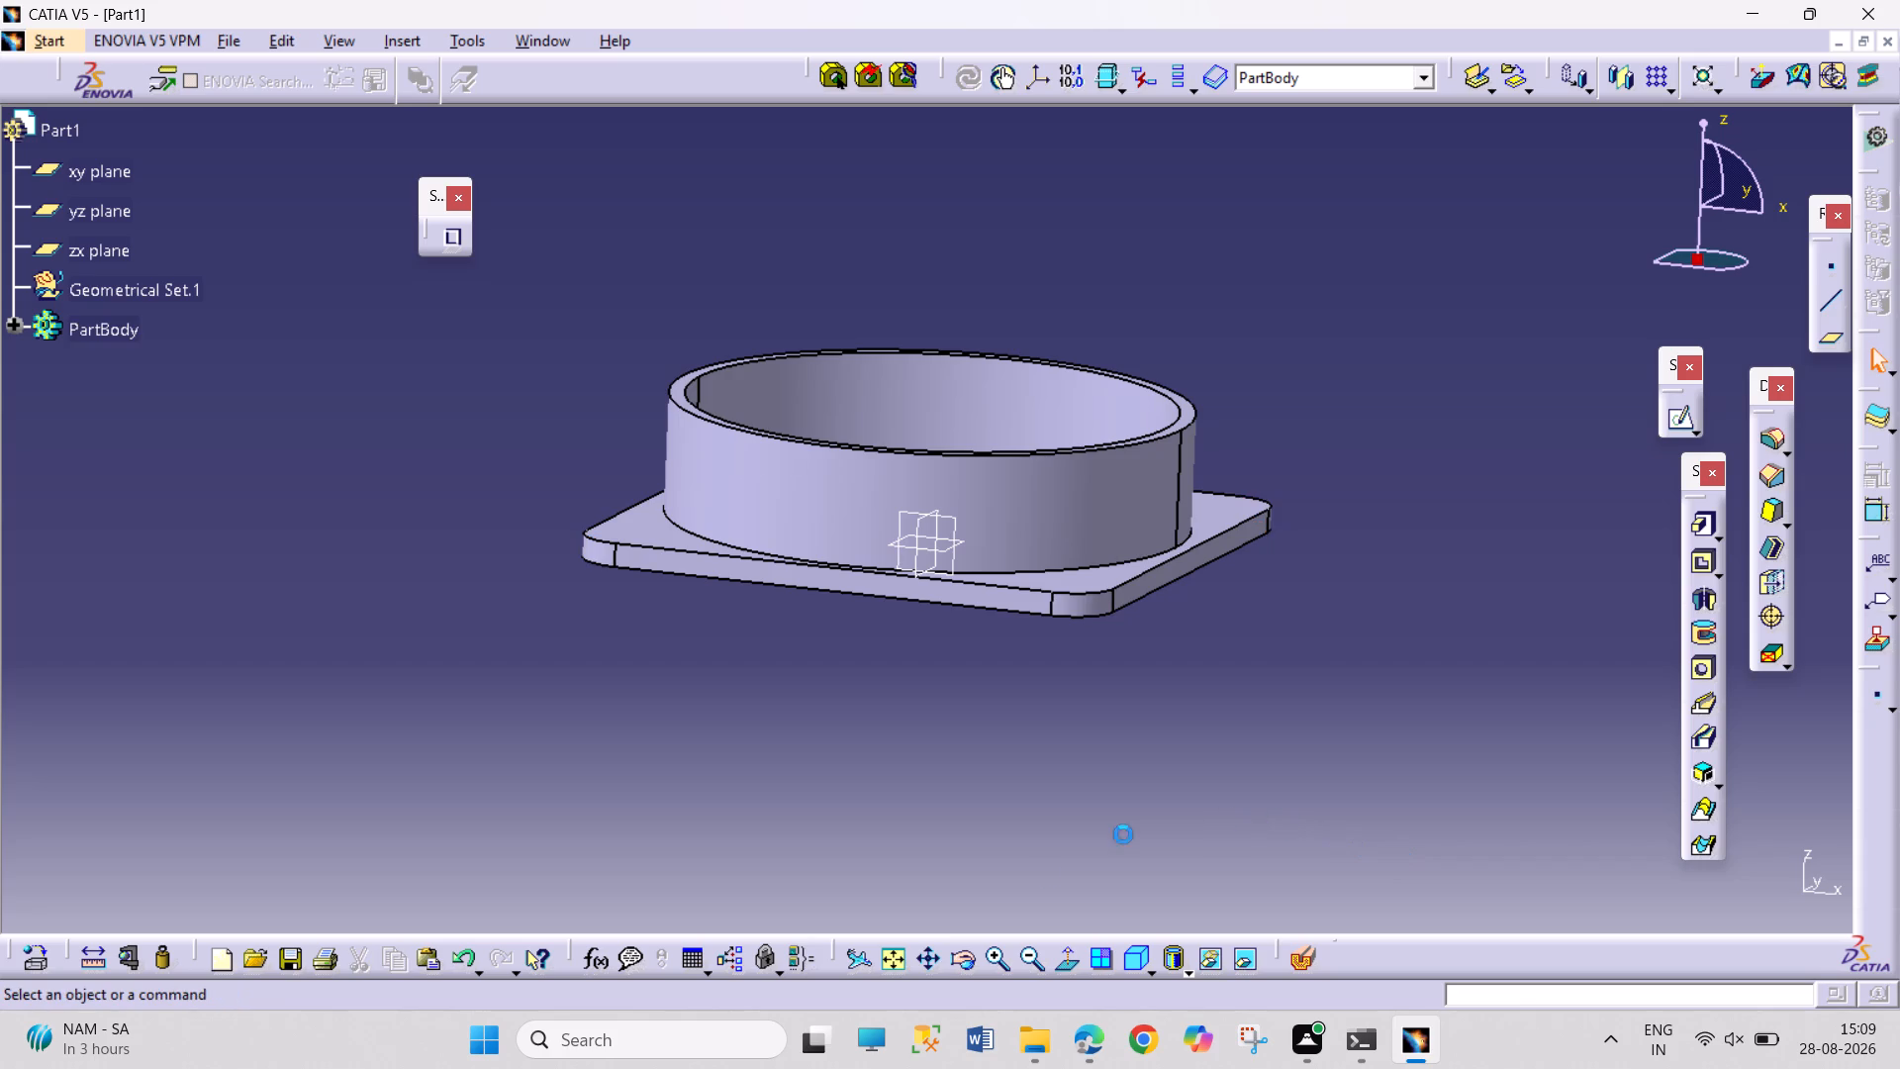
# Open a sketch on the plate's top face and draw a circle about 8 mm in diameter near each of the two +X corners.
pyautogui.click(962, 964)
pyautogui.moveTo(1000, 778); pyautogui.dragTo(1031, 917)
pyautogui.click(1138, 754)
pyautogui.click(1676, 426)
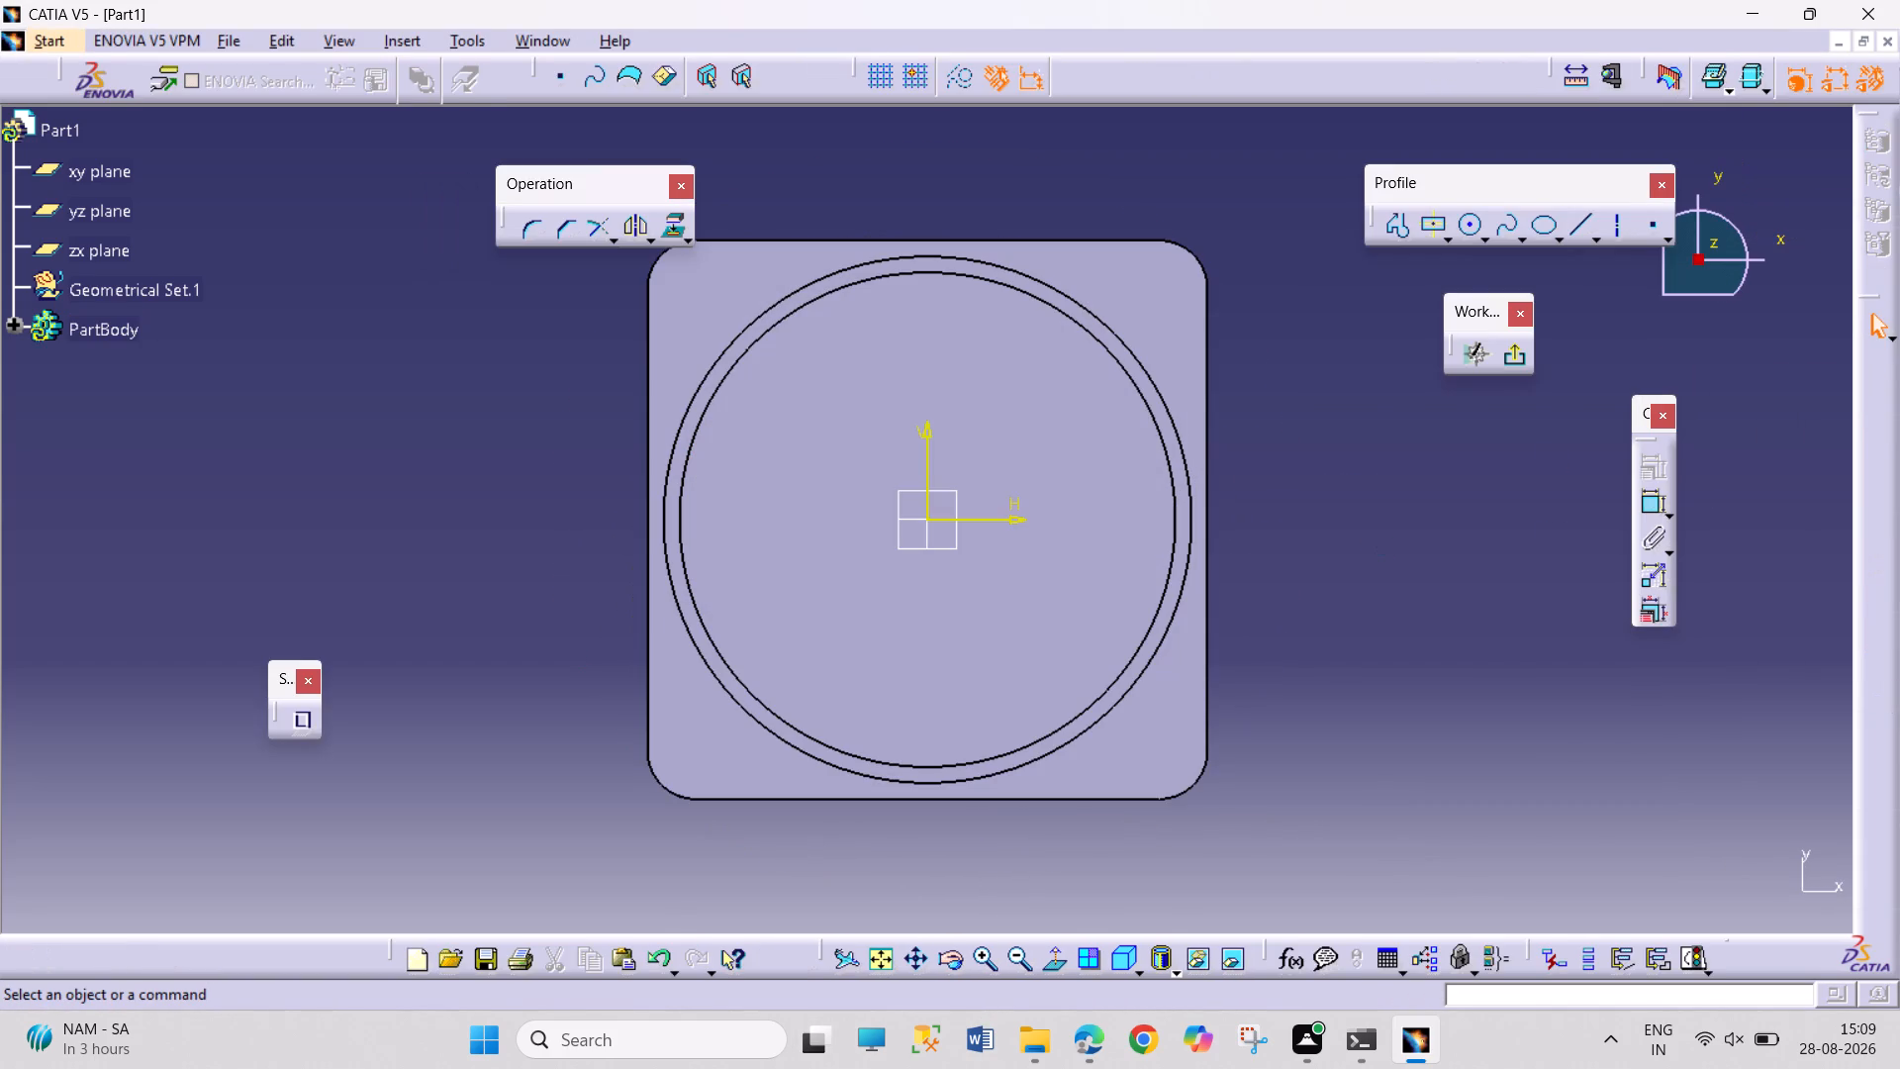
pyautogui.click(1471, 224)
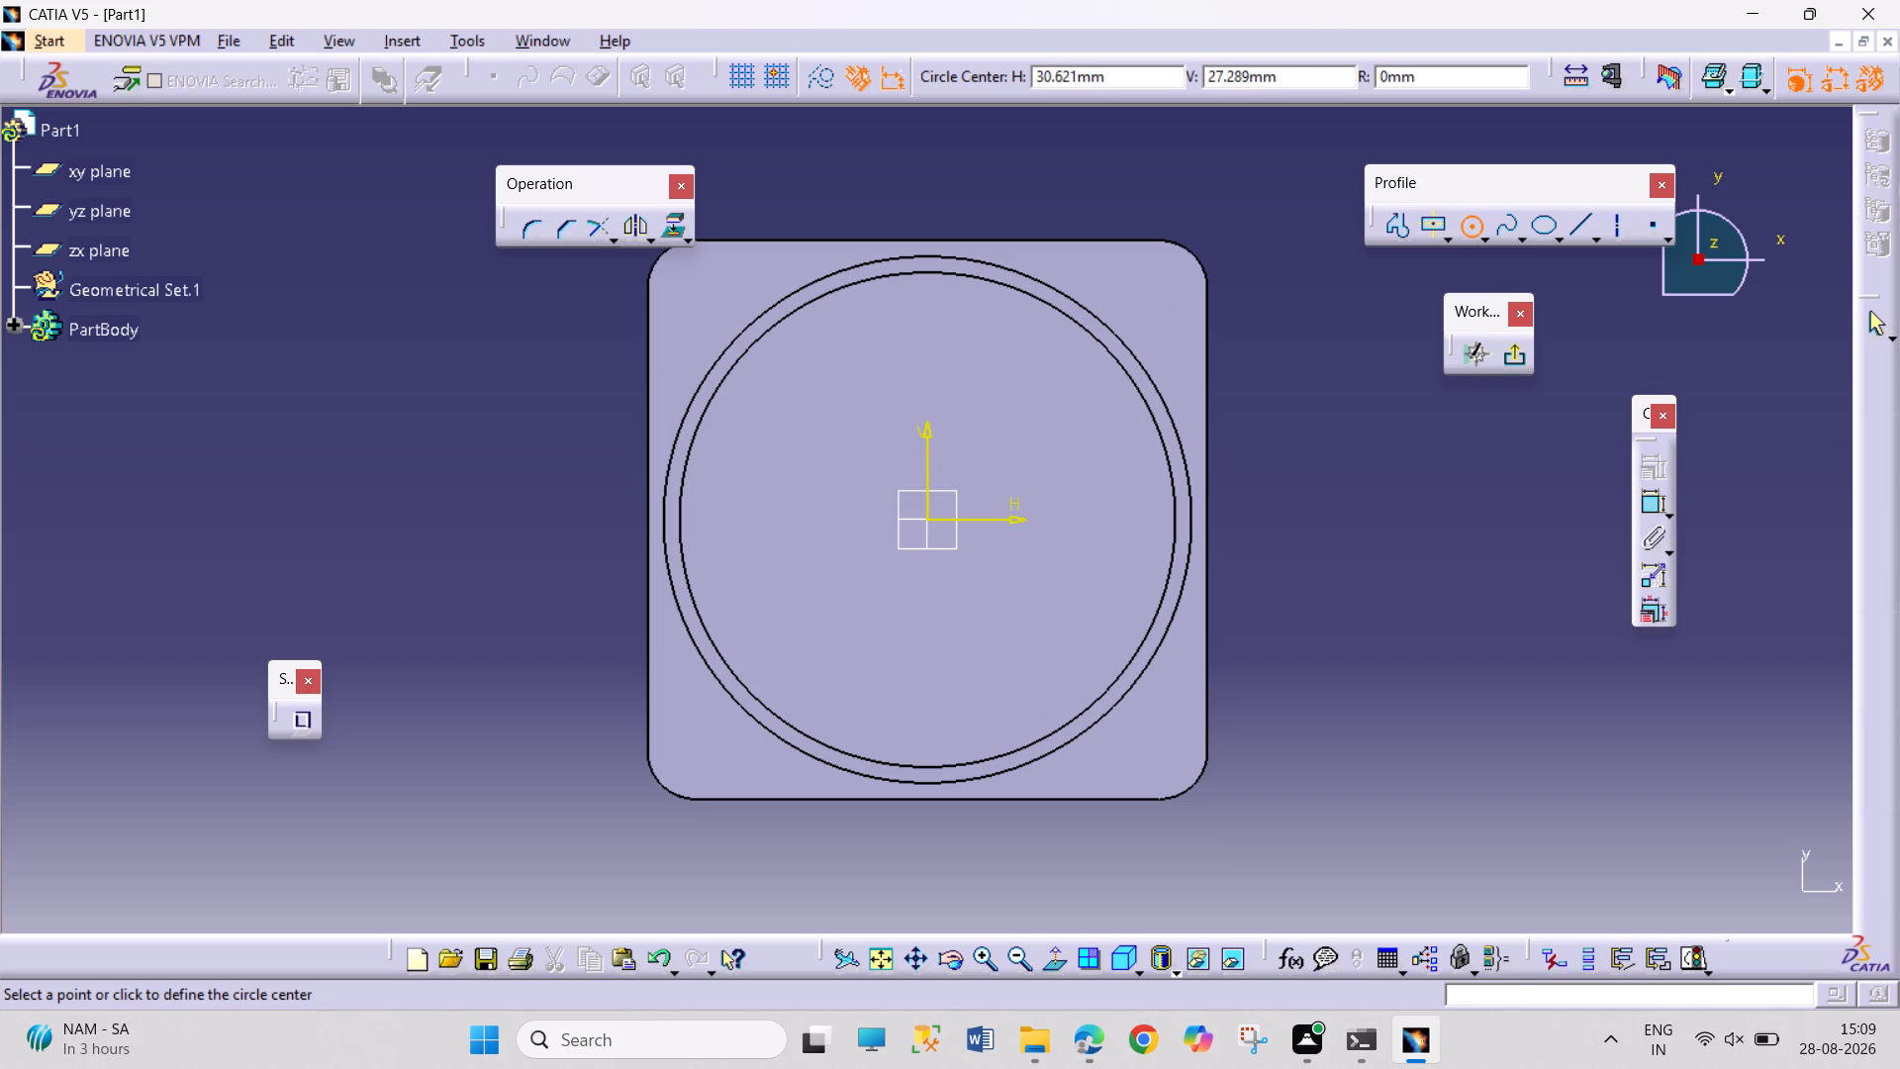
pyautogui.click(1164, 289)
pyautogui.click(1180, 317)
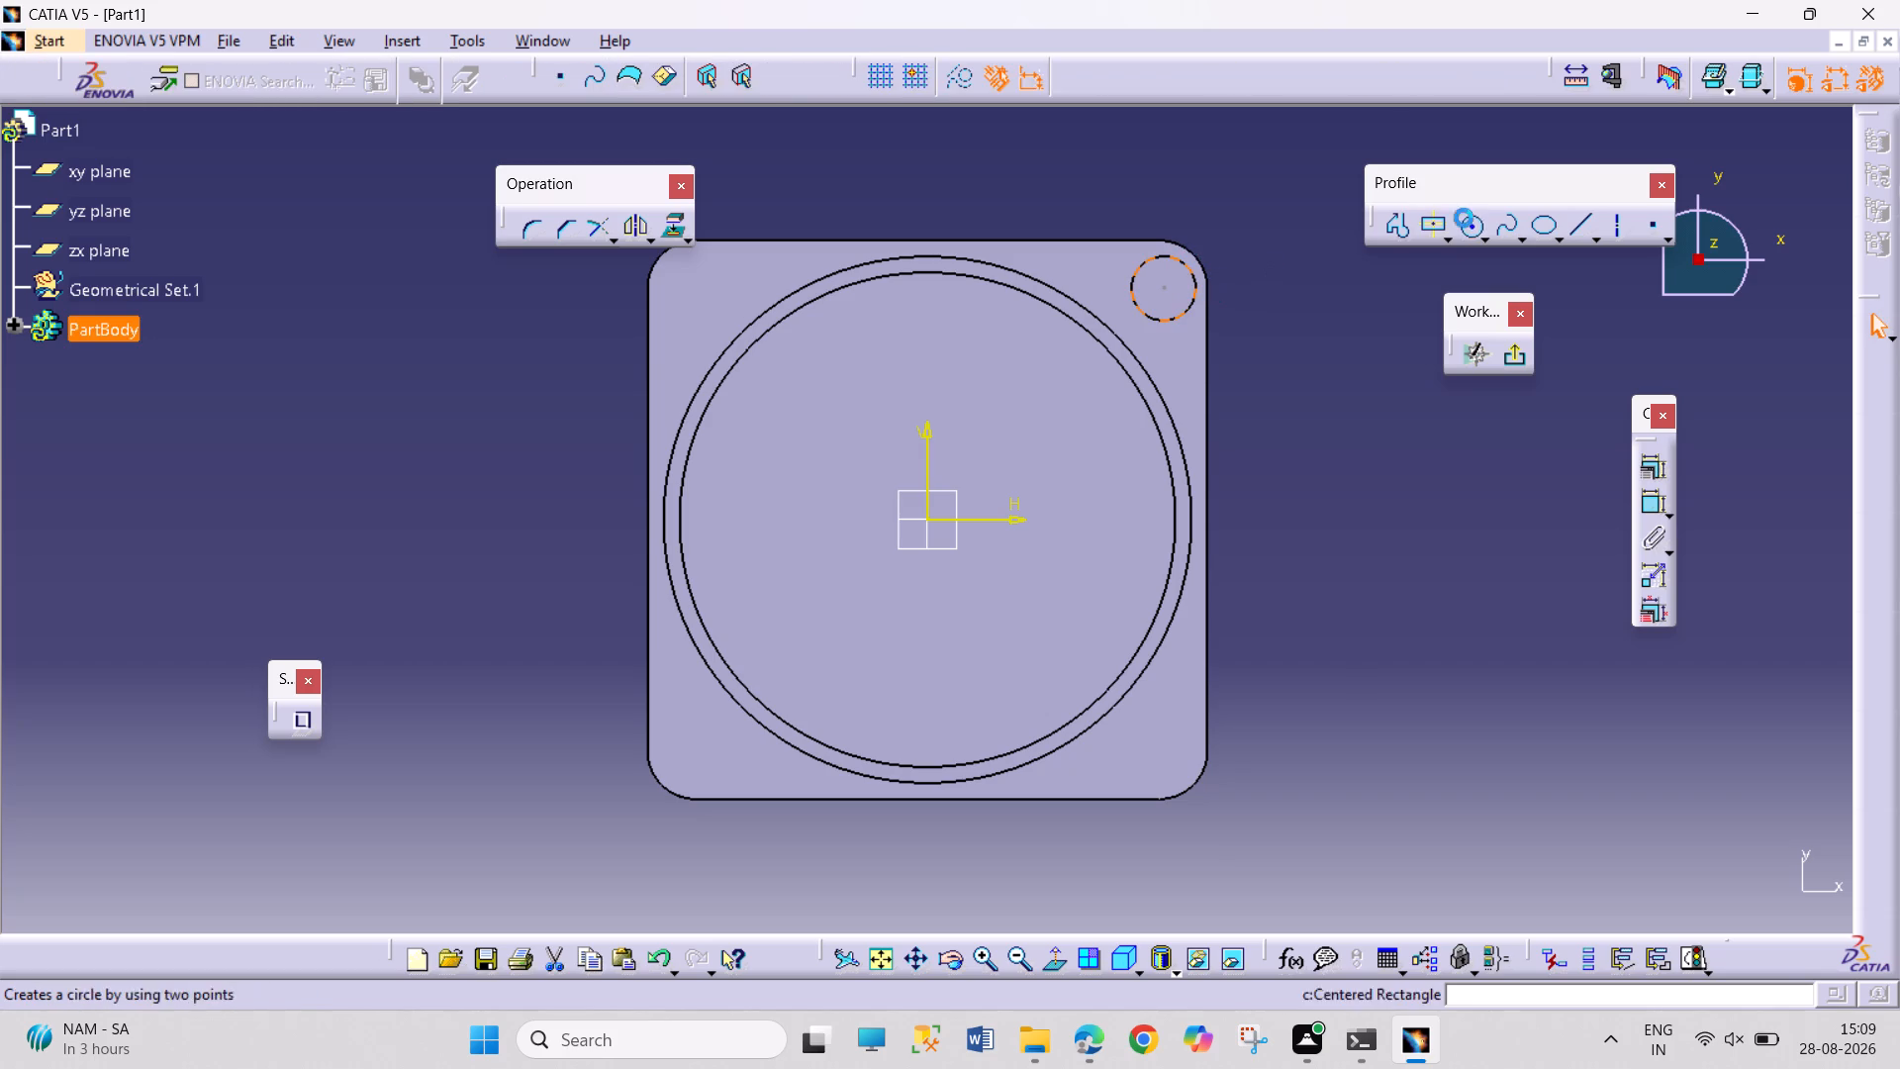
pyautogui.click(1472, 227)
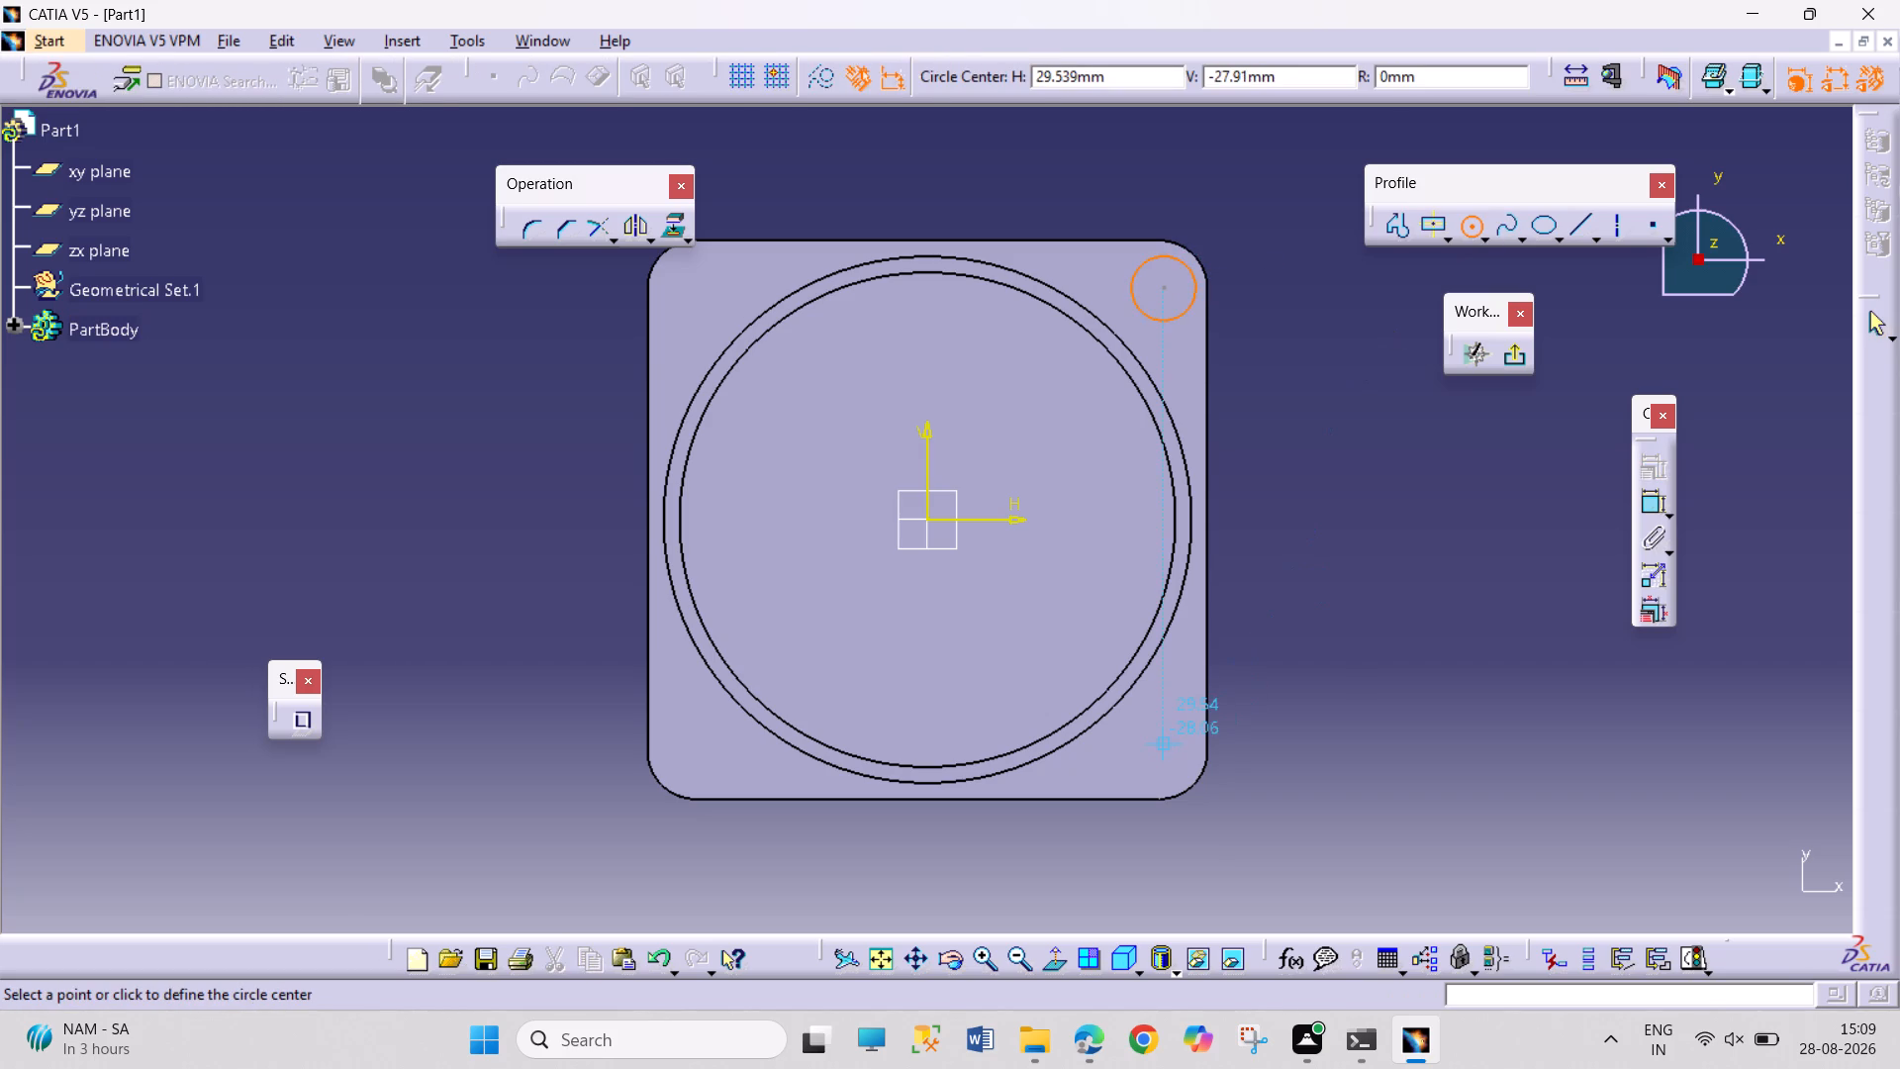
pyautogui.click(1161, 742)
pyautogui.click(1185, 768)
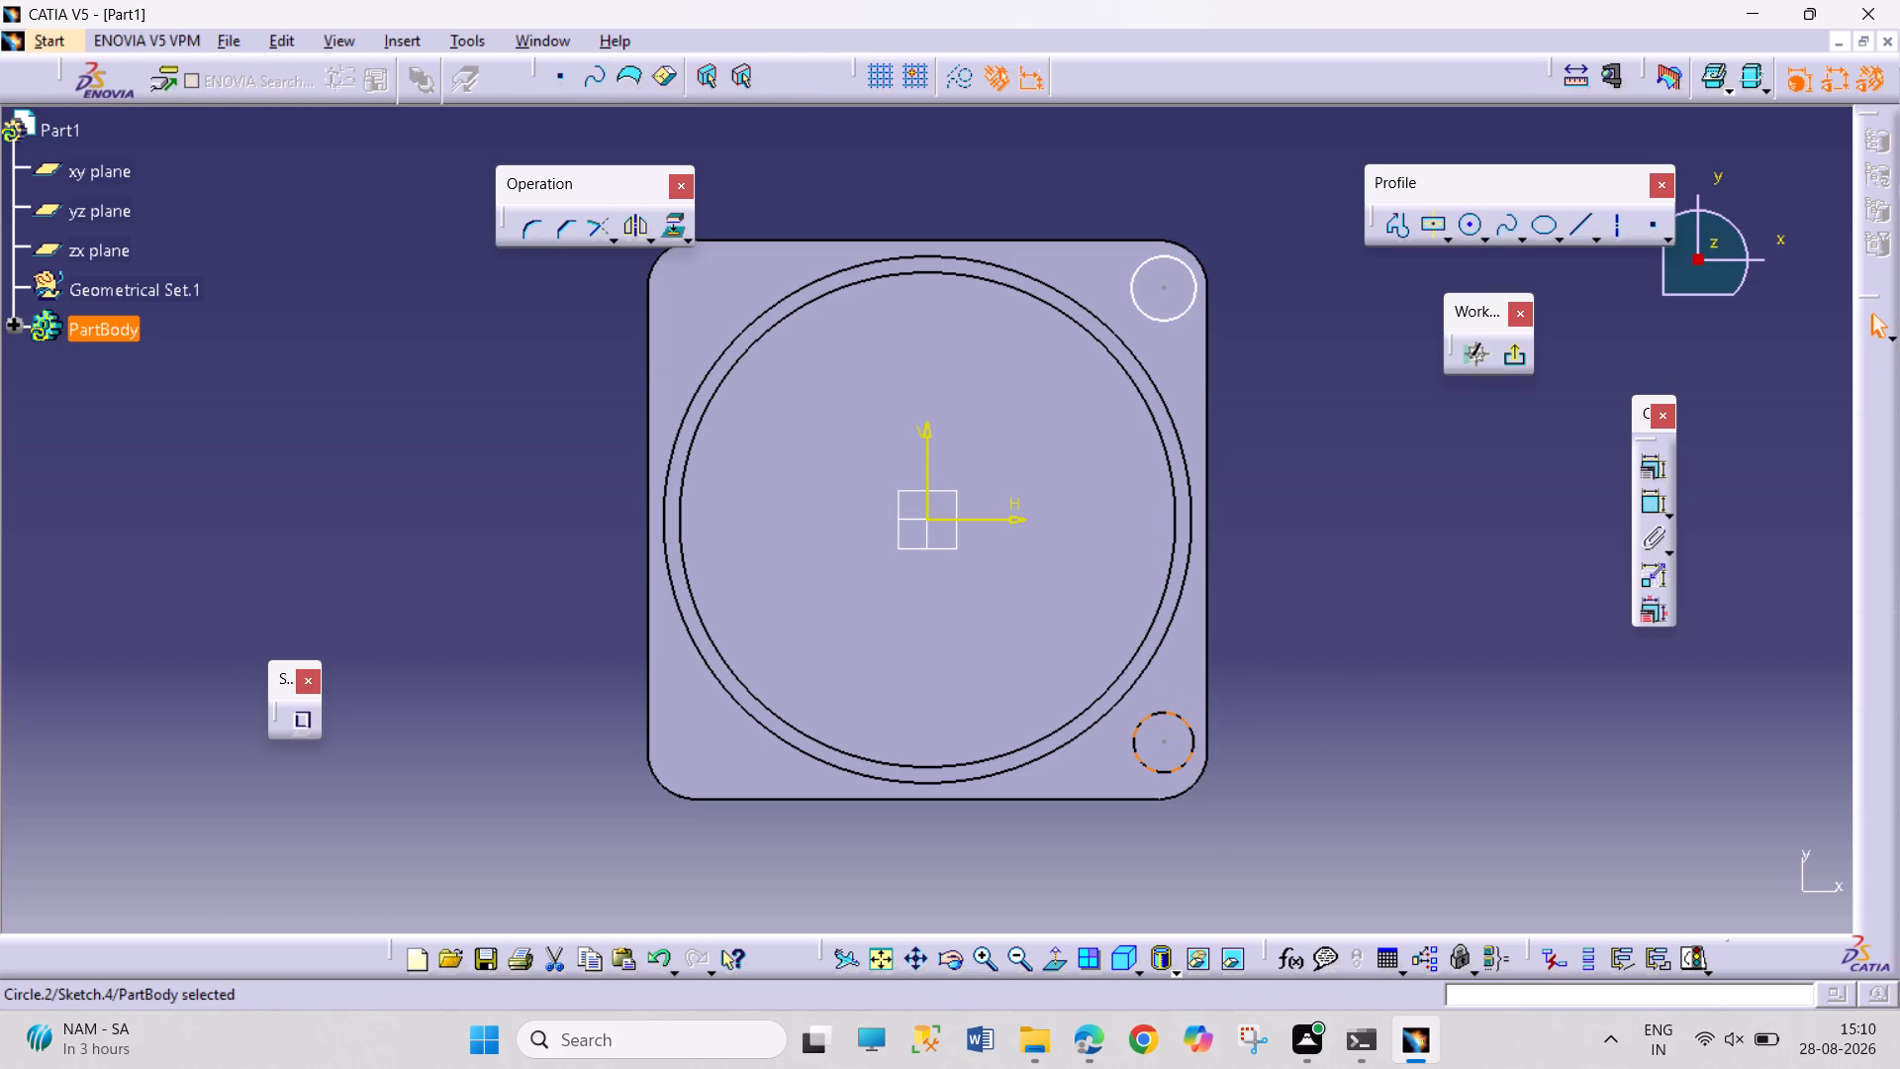
# Mirror both corner circles about the sketch's vertical axis.
pyautogui.keyDown('ctrl'); pyautogui.click(1169, 315); pyautogui.keyUp('ctrl')
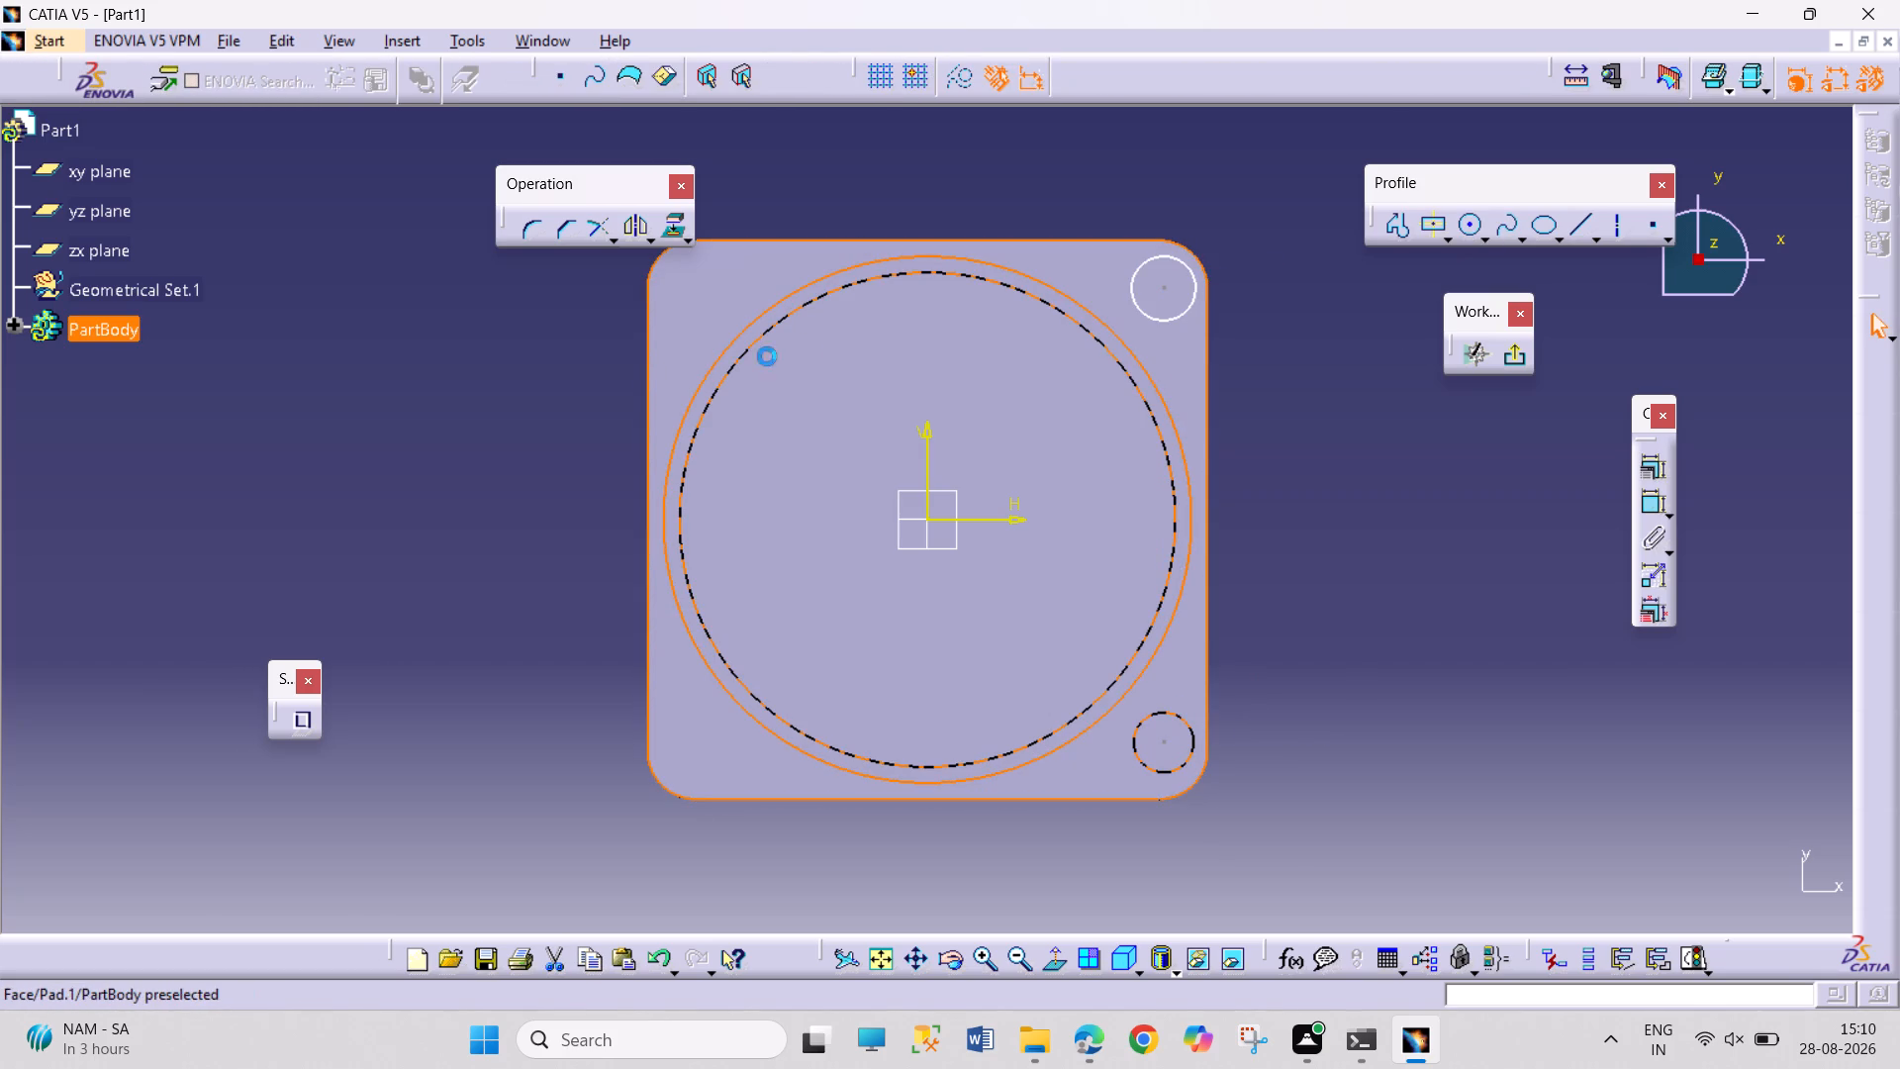
pyautogui.click(1353, 399)
pyautogui.click(1183, 314)
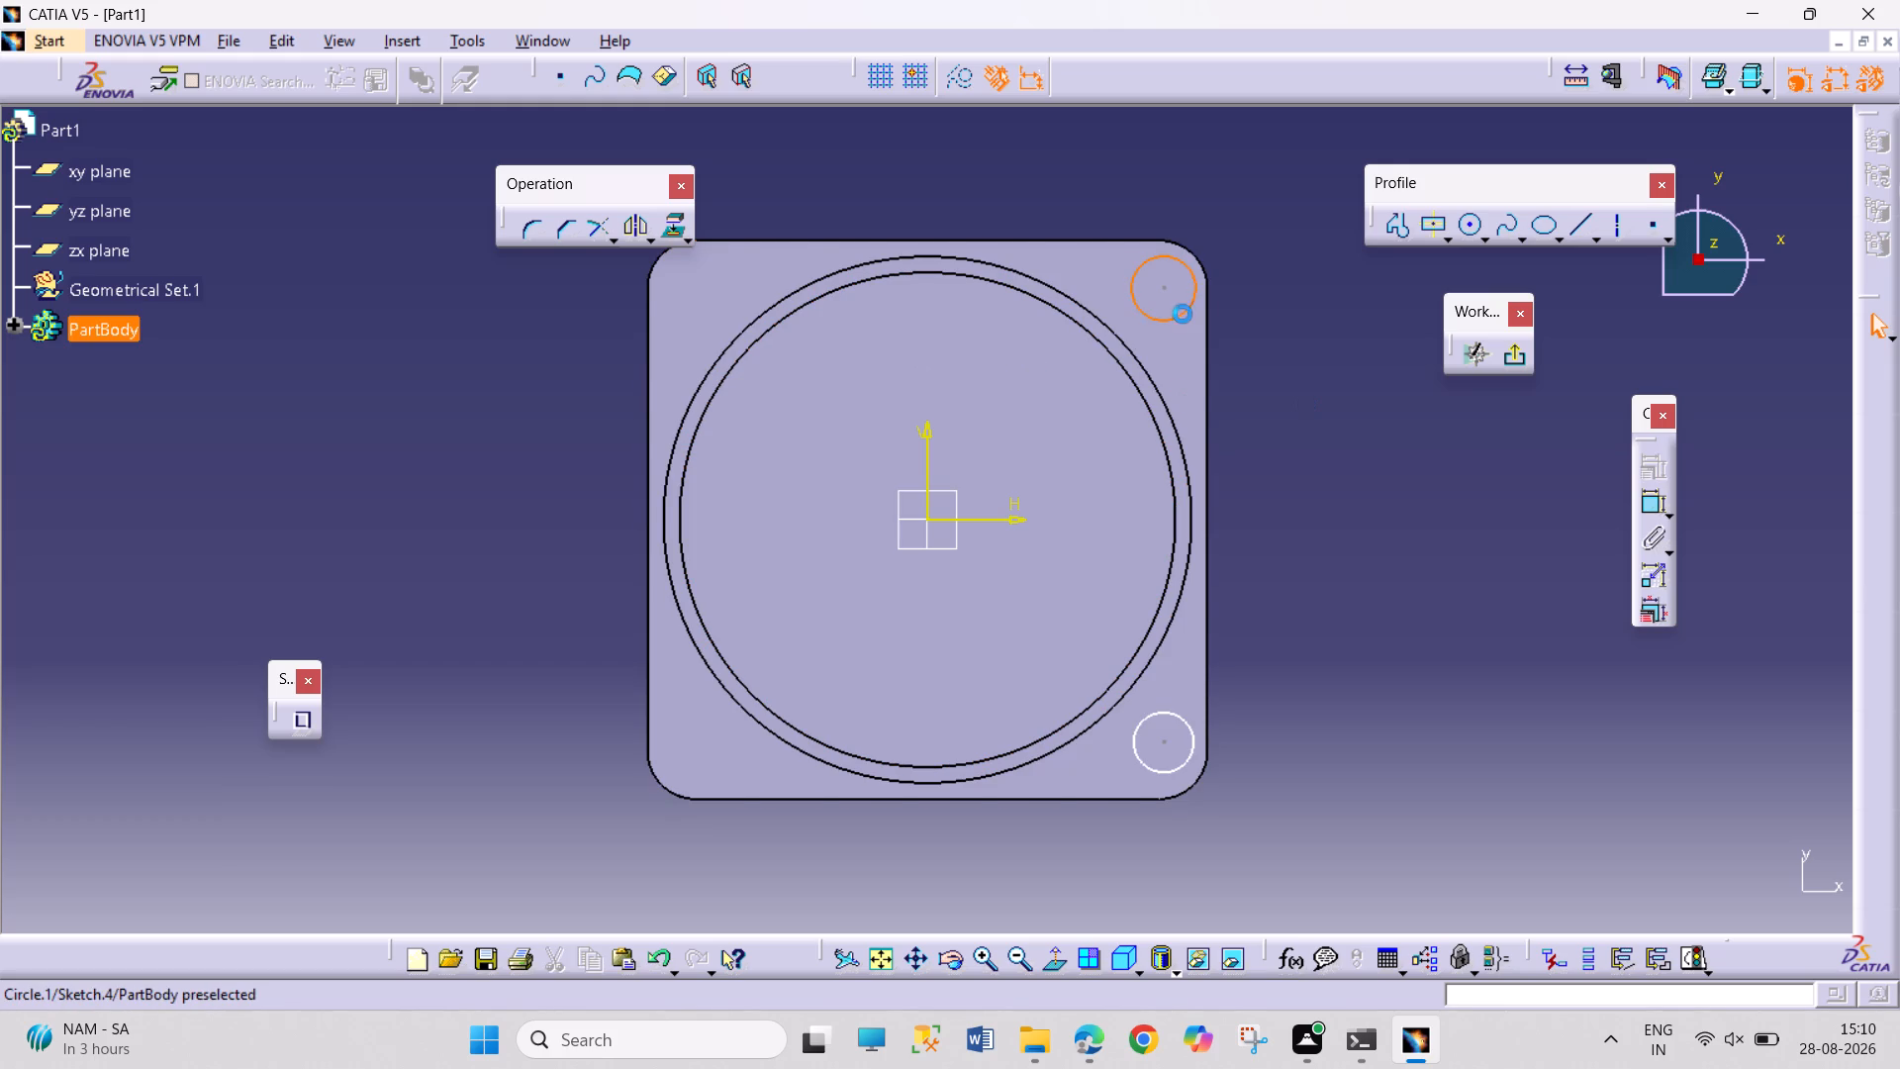
pyautogui.keyDown('ctrl'); pyautogui.click(1183, 716); pyautogui.keyUp('ctrl')
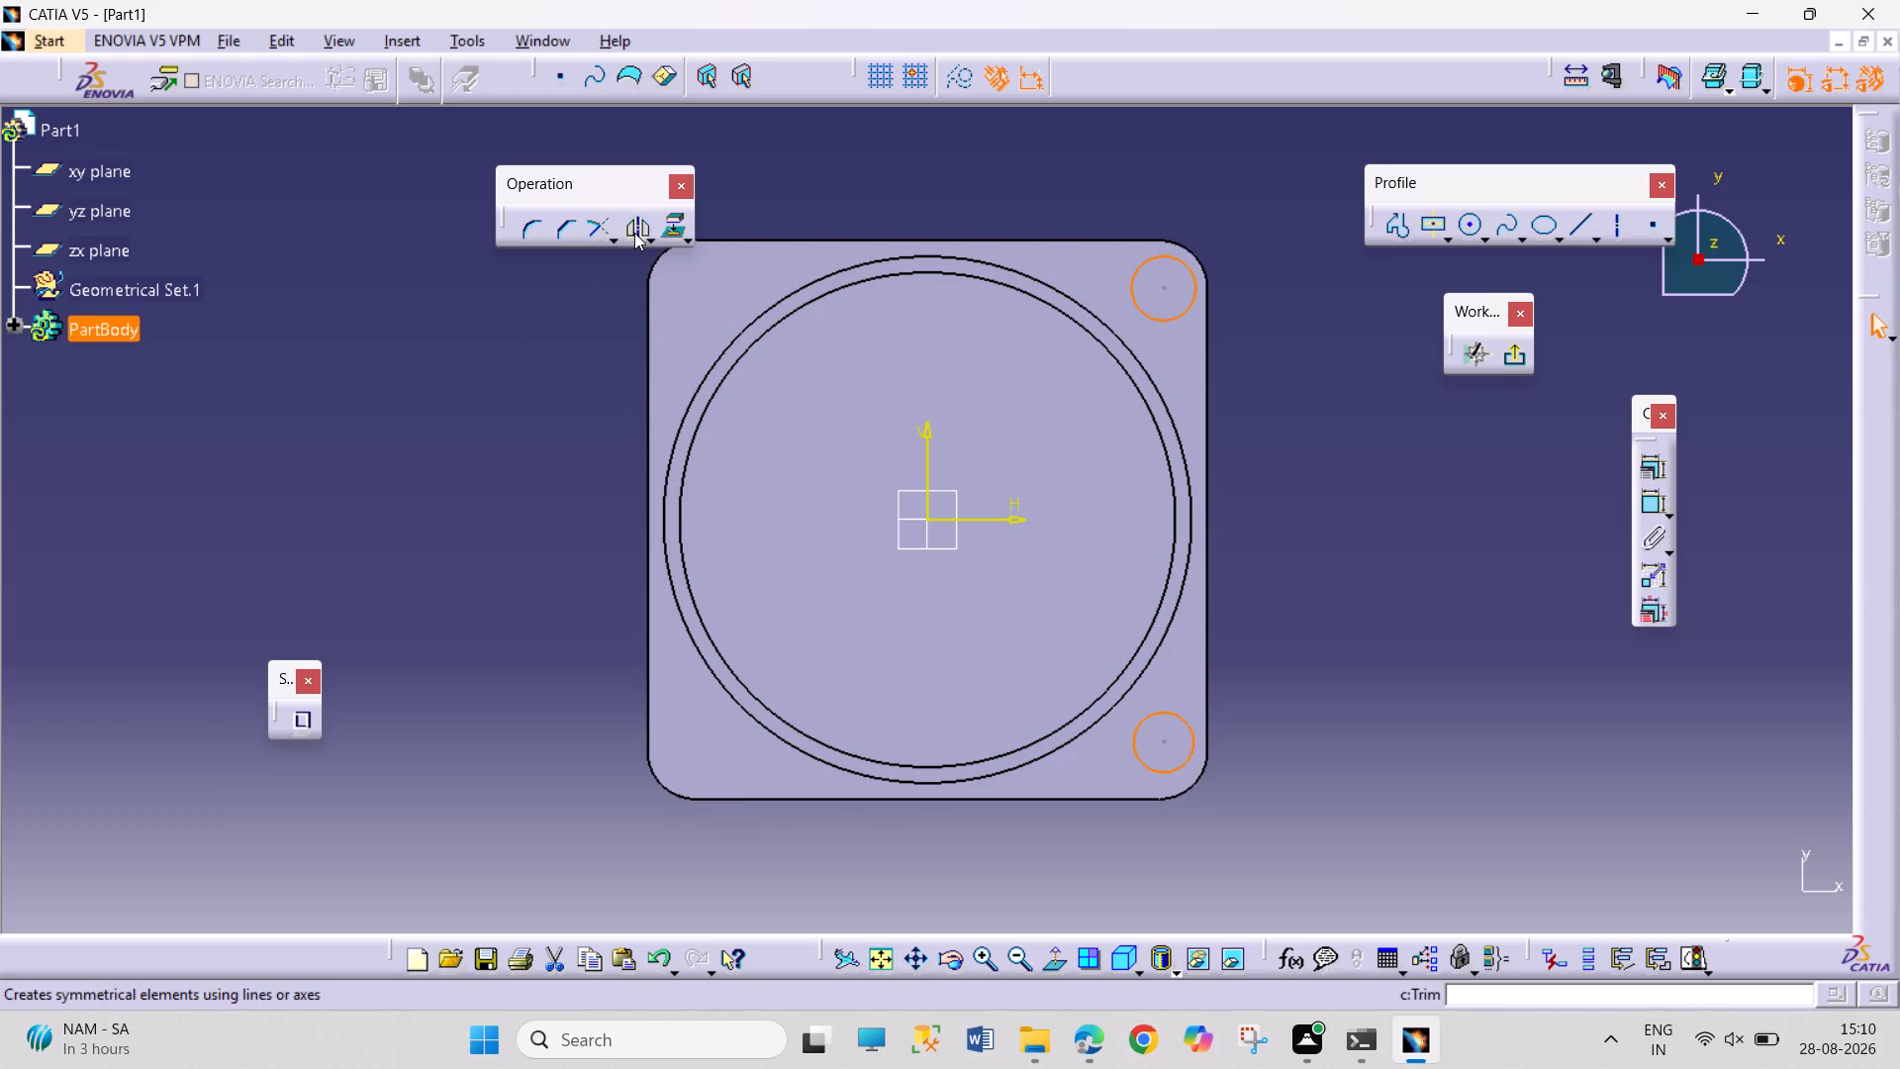
pyautogui.click(635, 233)
pyautogui.click(929, 468)
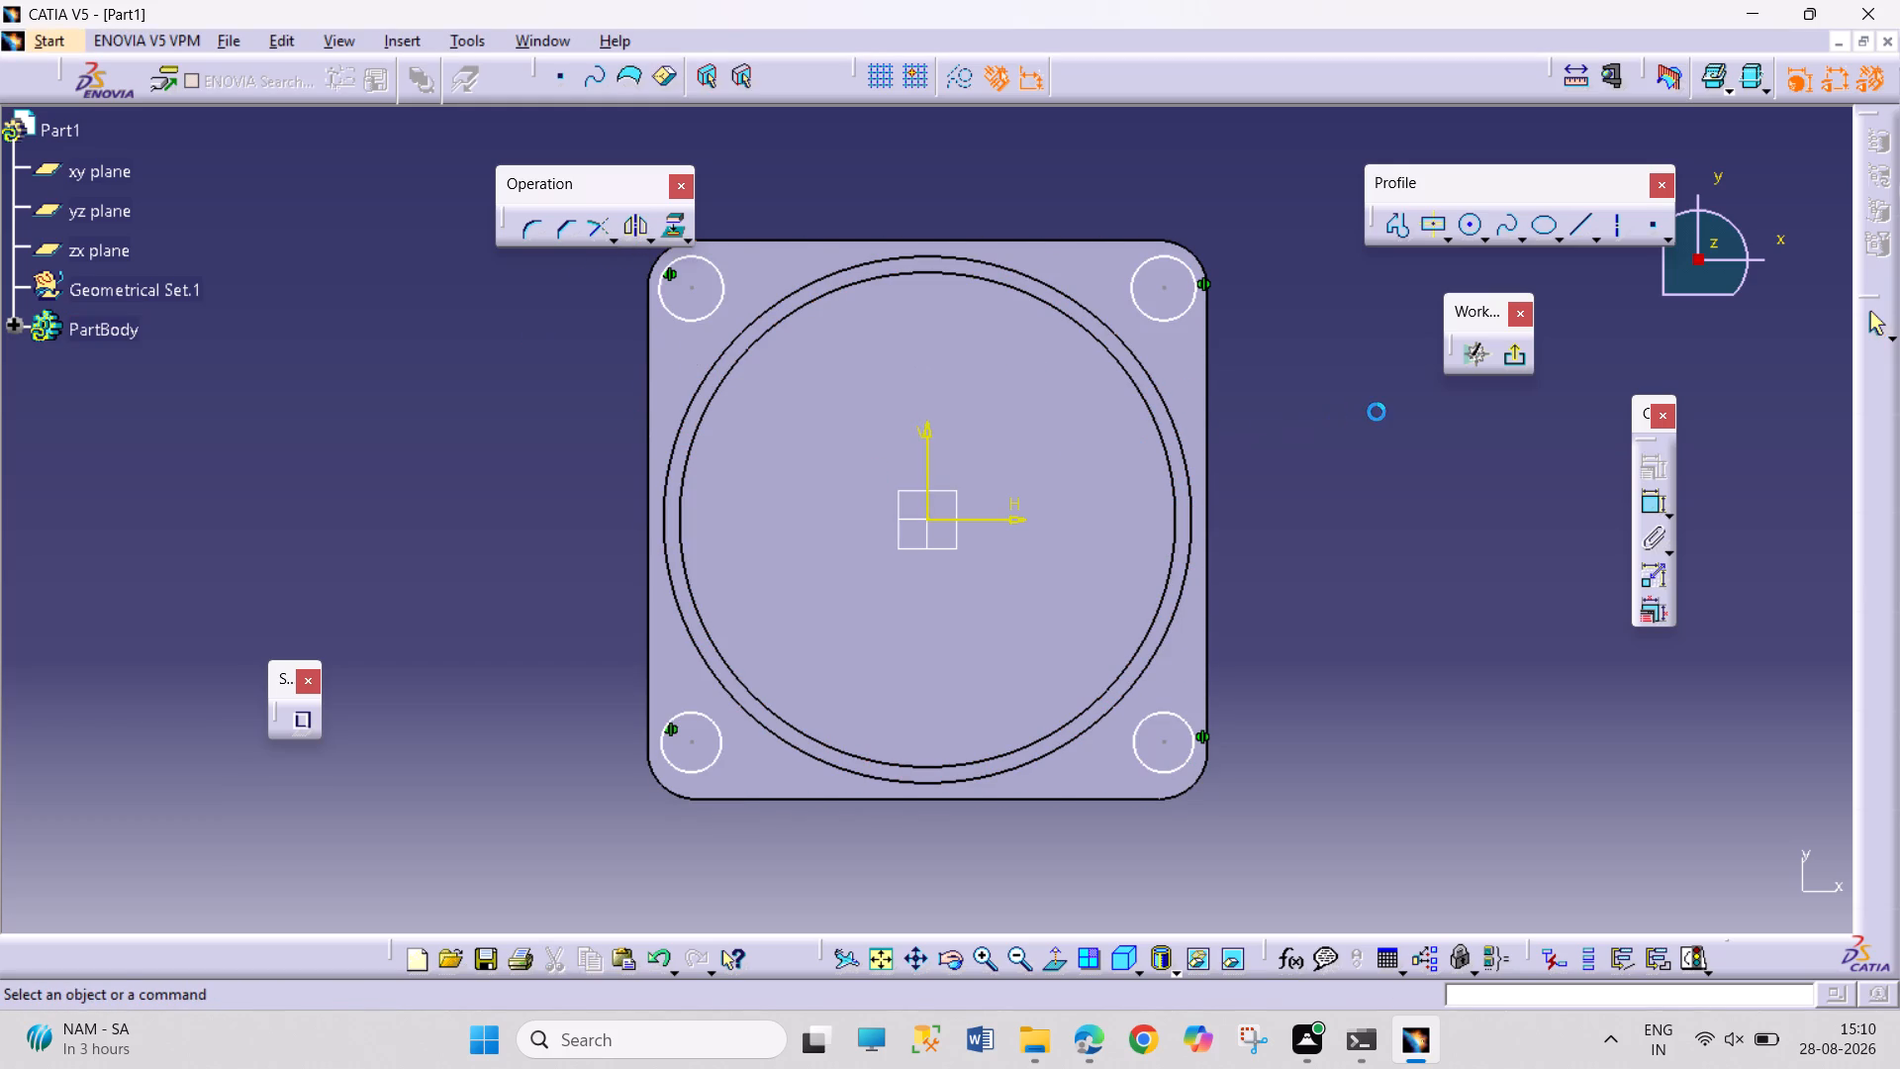
# Dimension the diameter of the circle at the +X +Y corner and set it to 12 mm.
pyautogui.click(1655, 502)
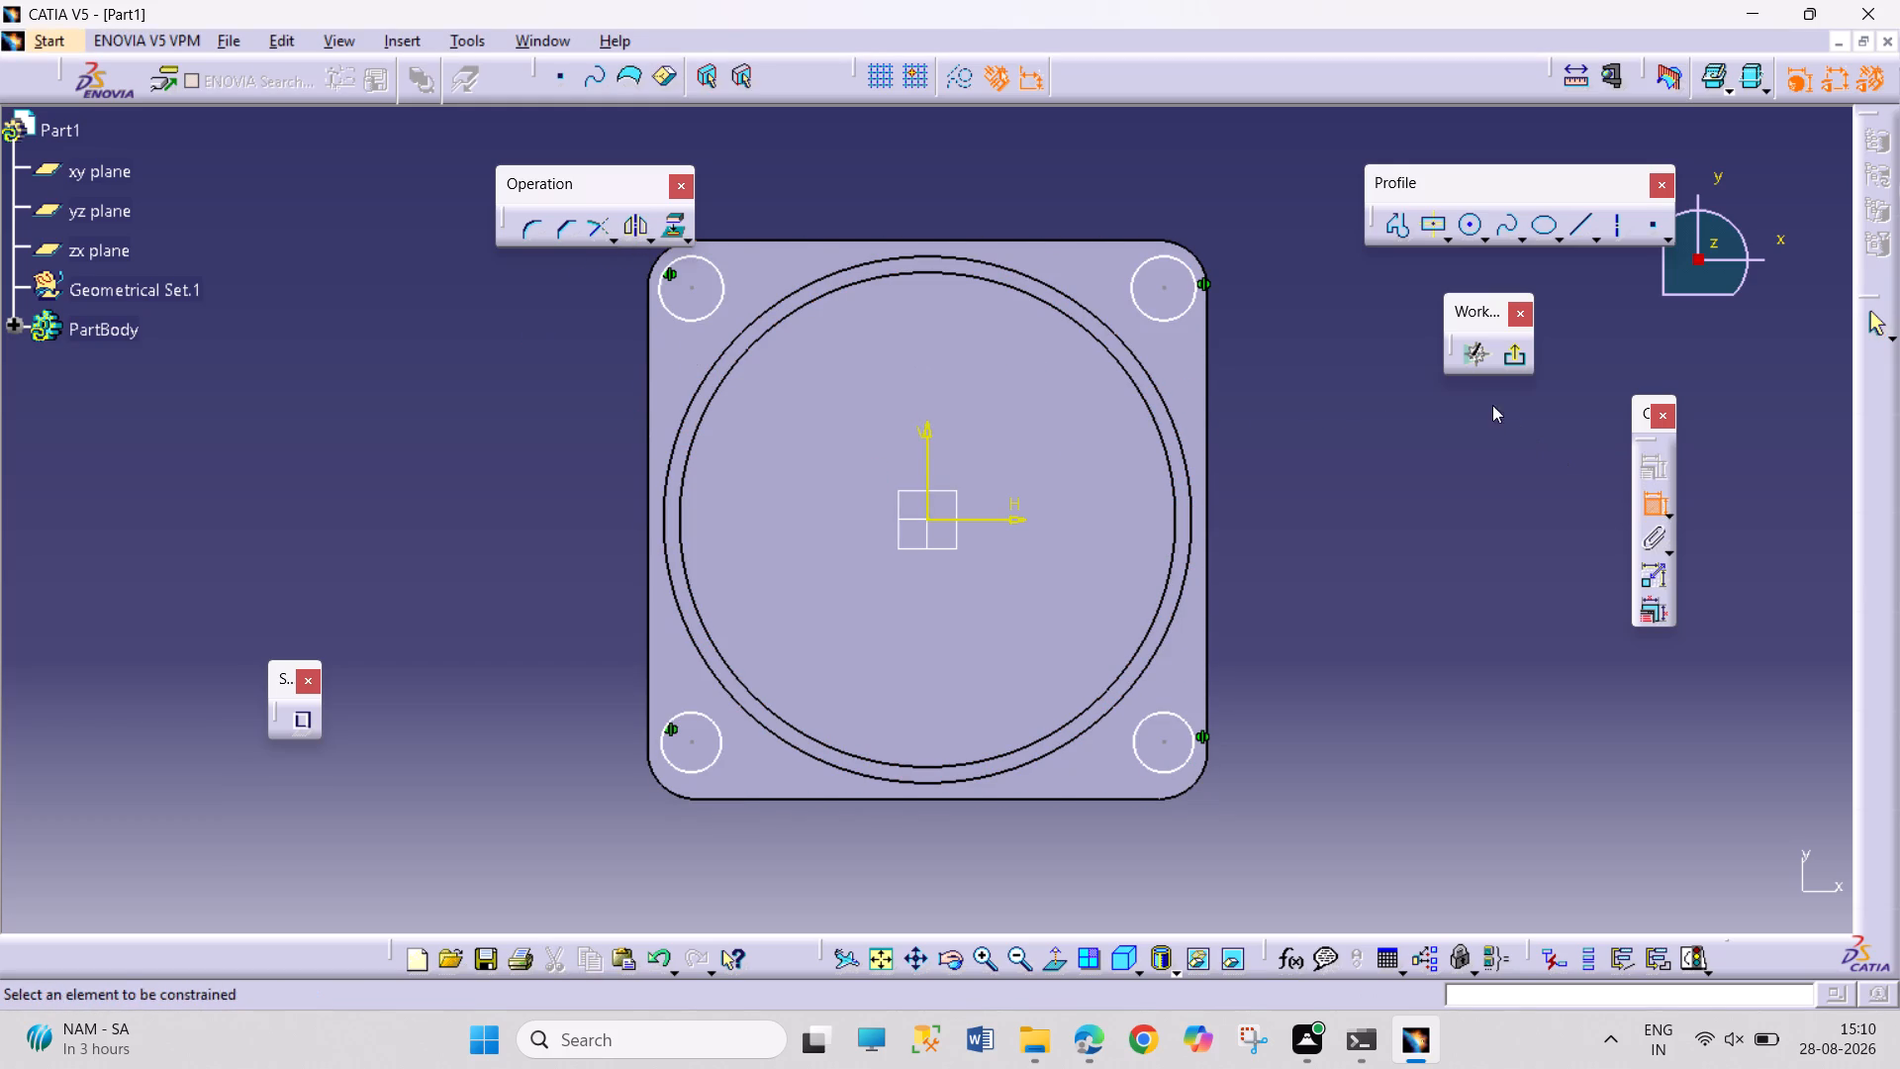
pyautogui.click(1187, 264)
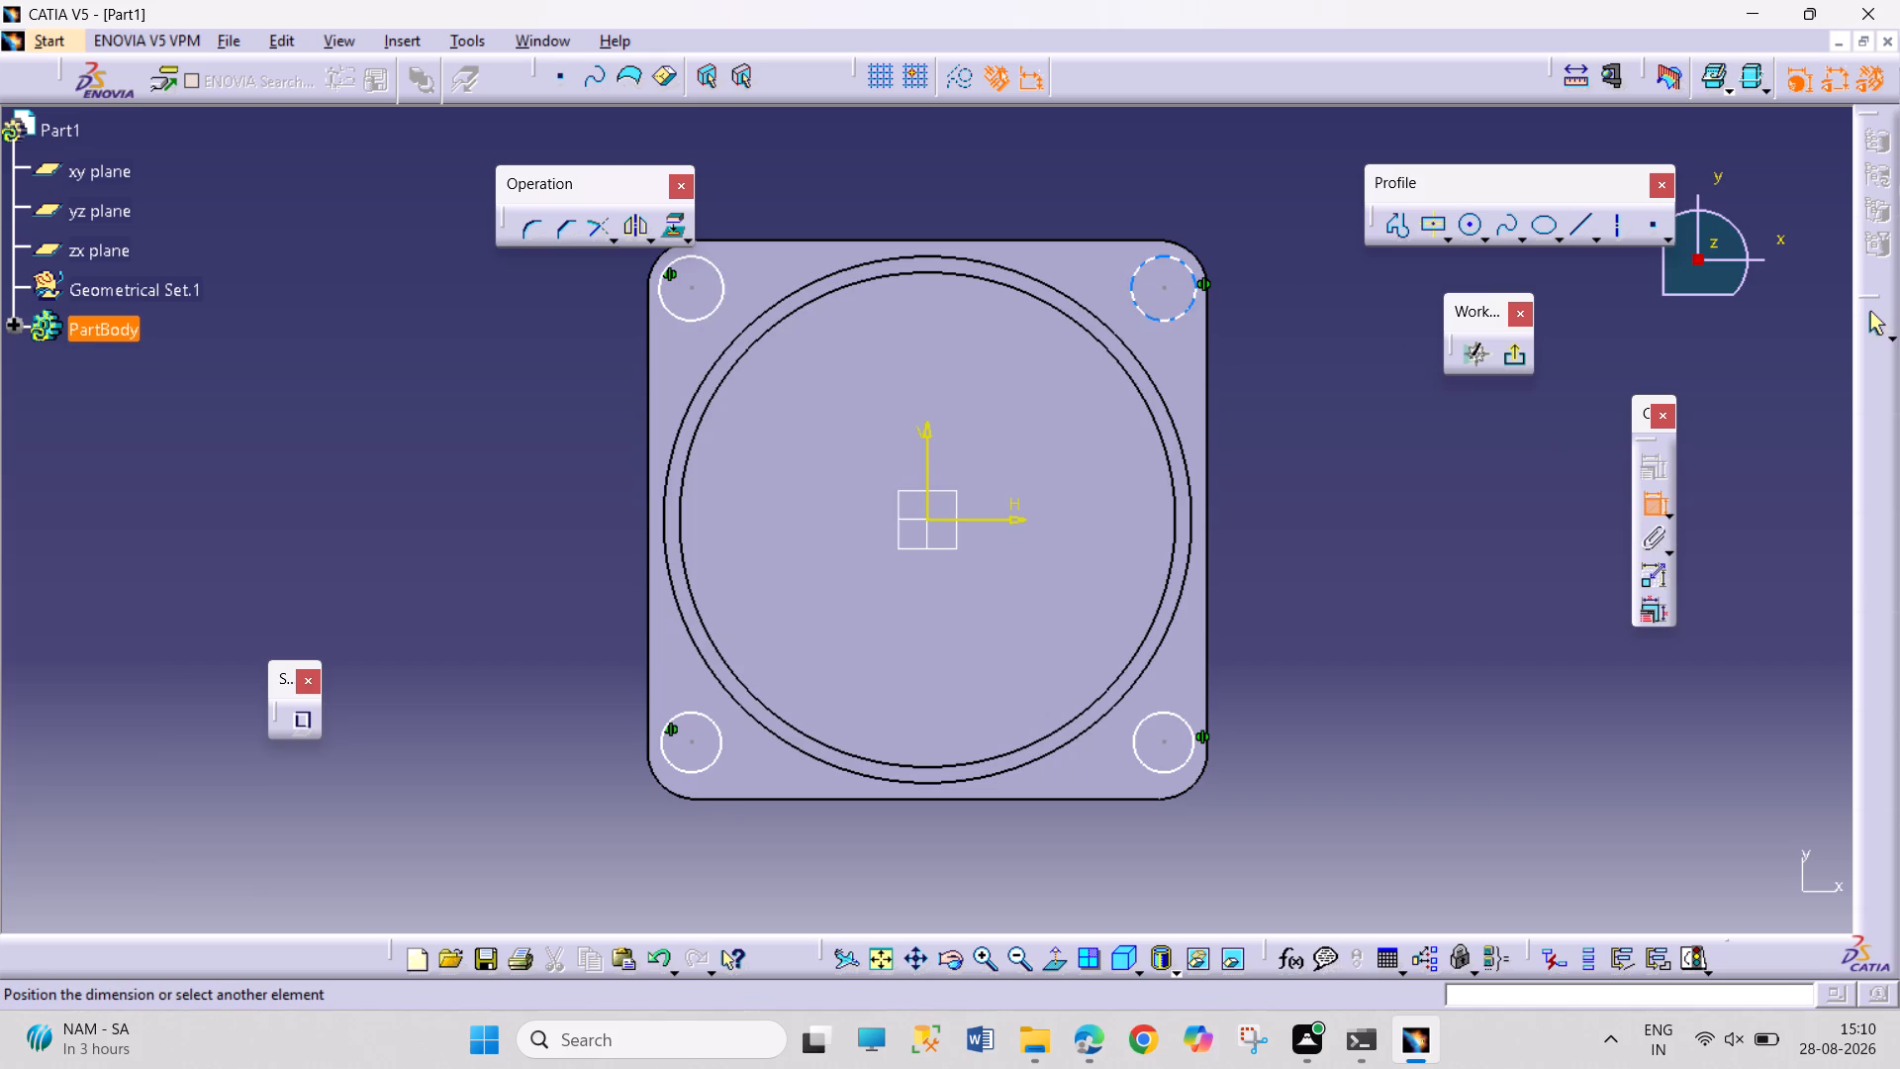
pyautogui.click(1225, 207)
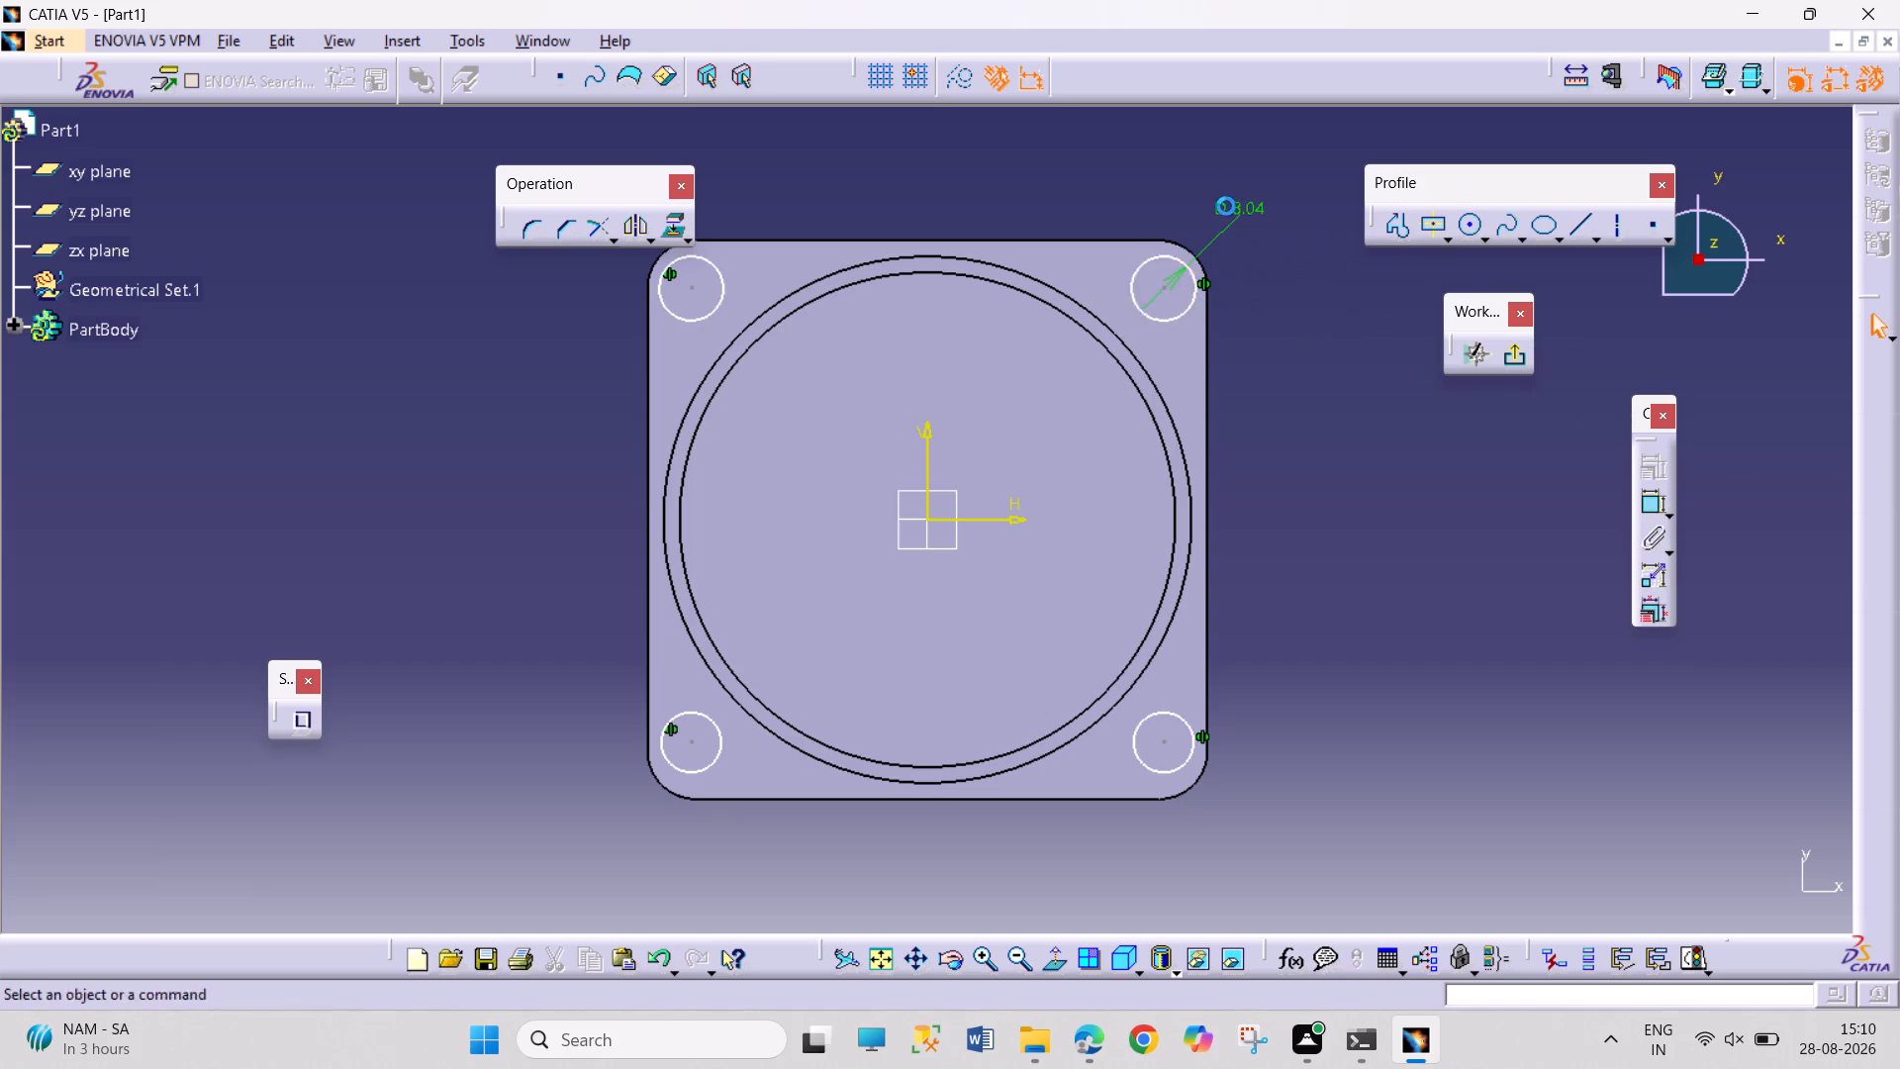
pyautogui.doubleClick(1235, 204)
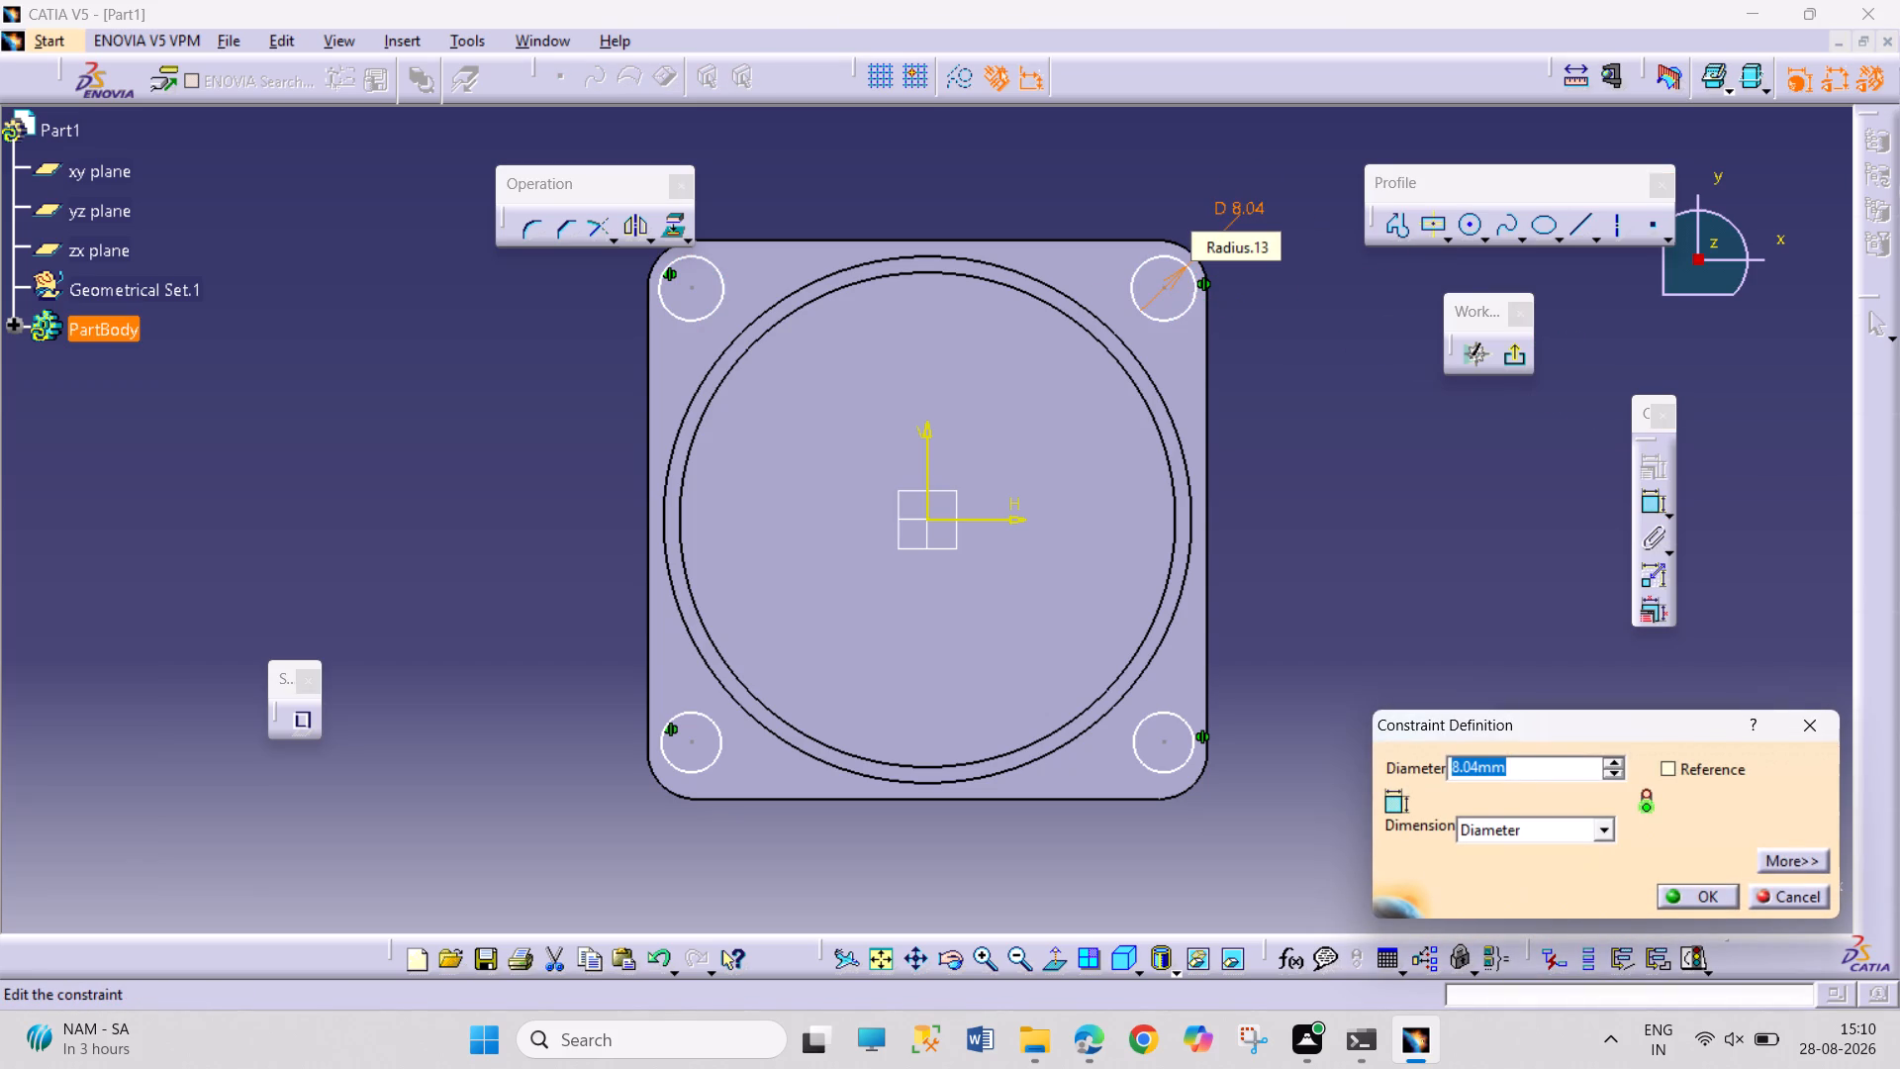
pyautogui.write('12.')
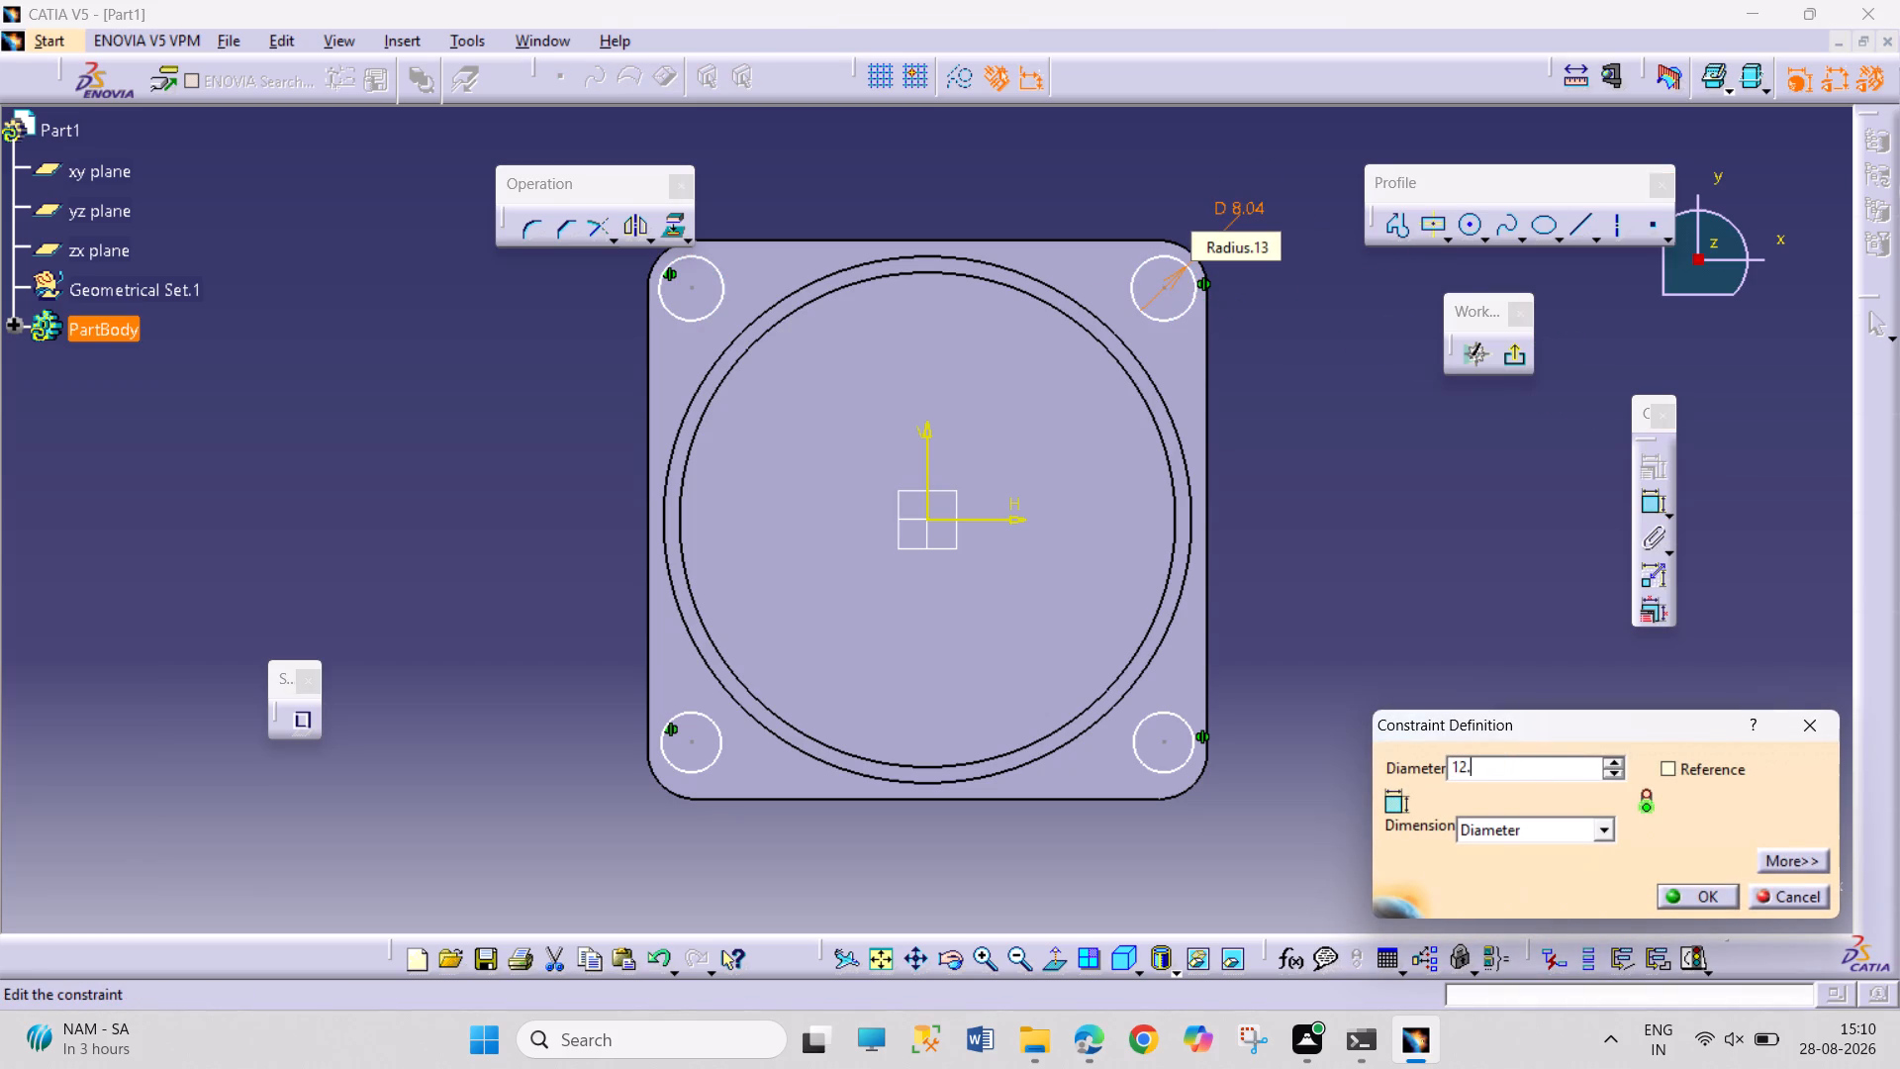
pyautogui.press('Return')
pyautogui.click(1324, 399)
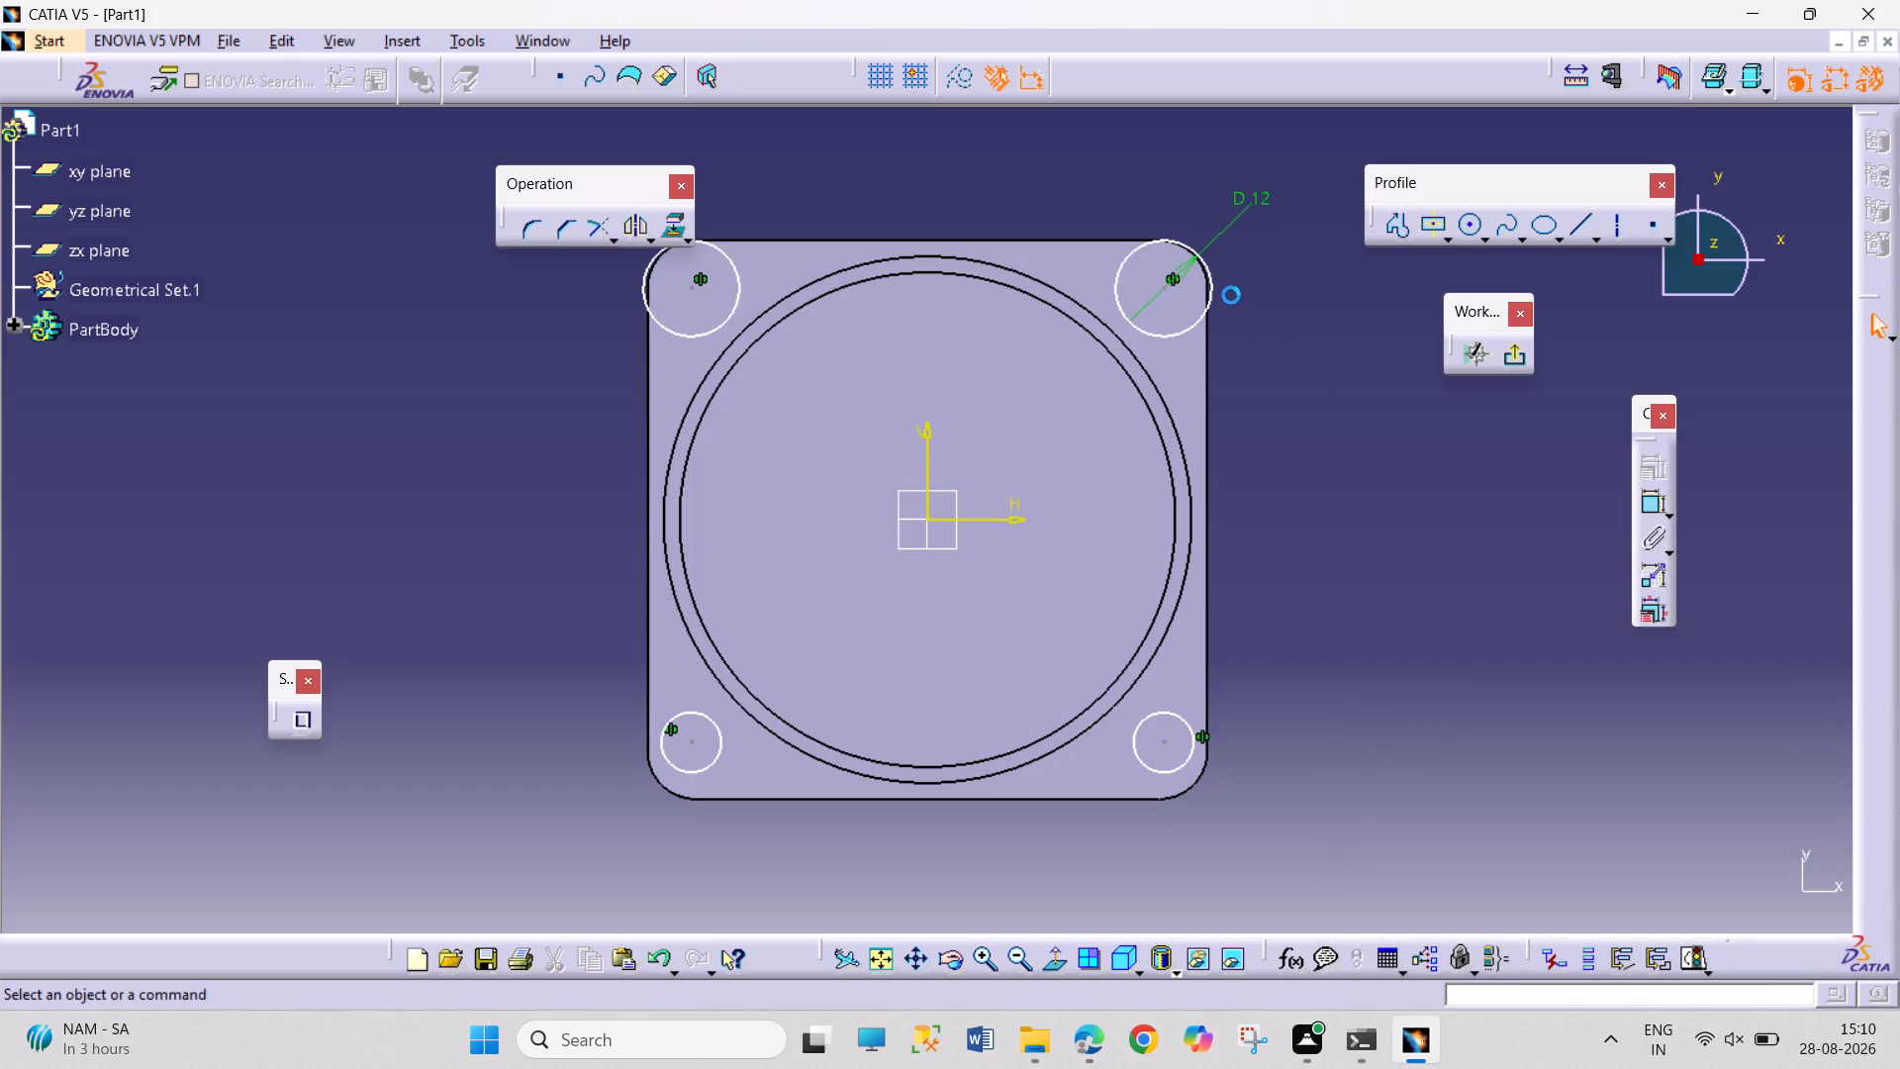
# Make the 12 mm circle concentric with the plate's rounded +X +Y corner edge.
pyautogui.moveTo(1213, 279); pyautogui.dragTo(1263, 368)
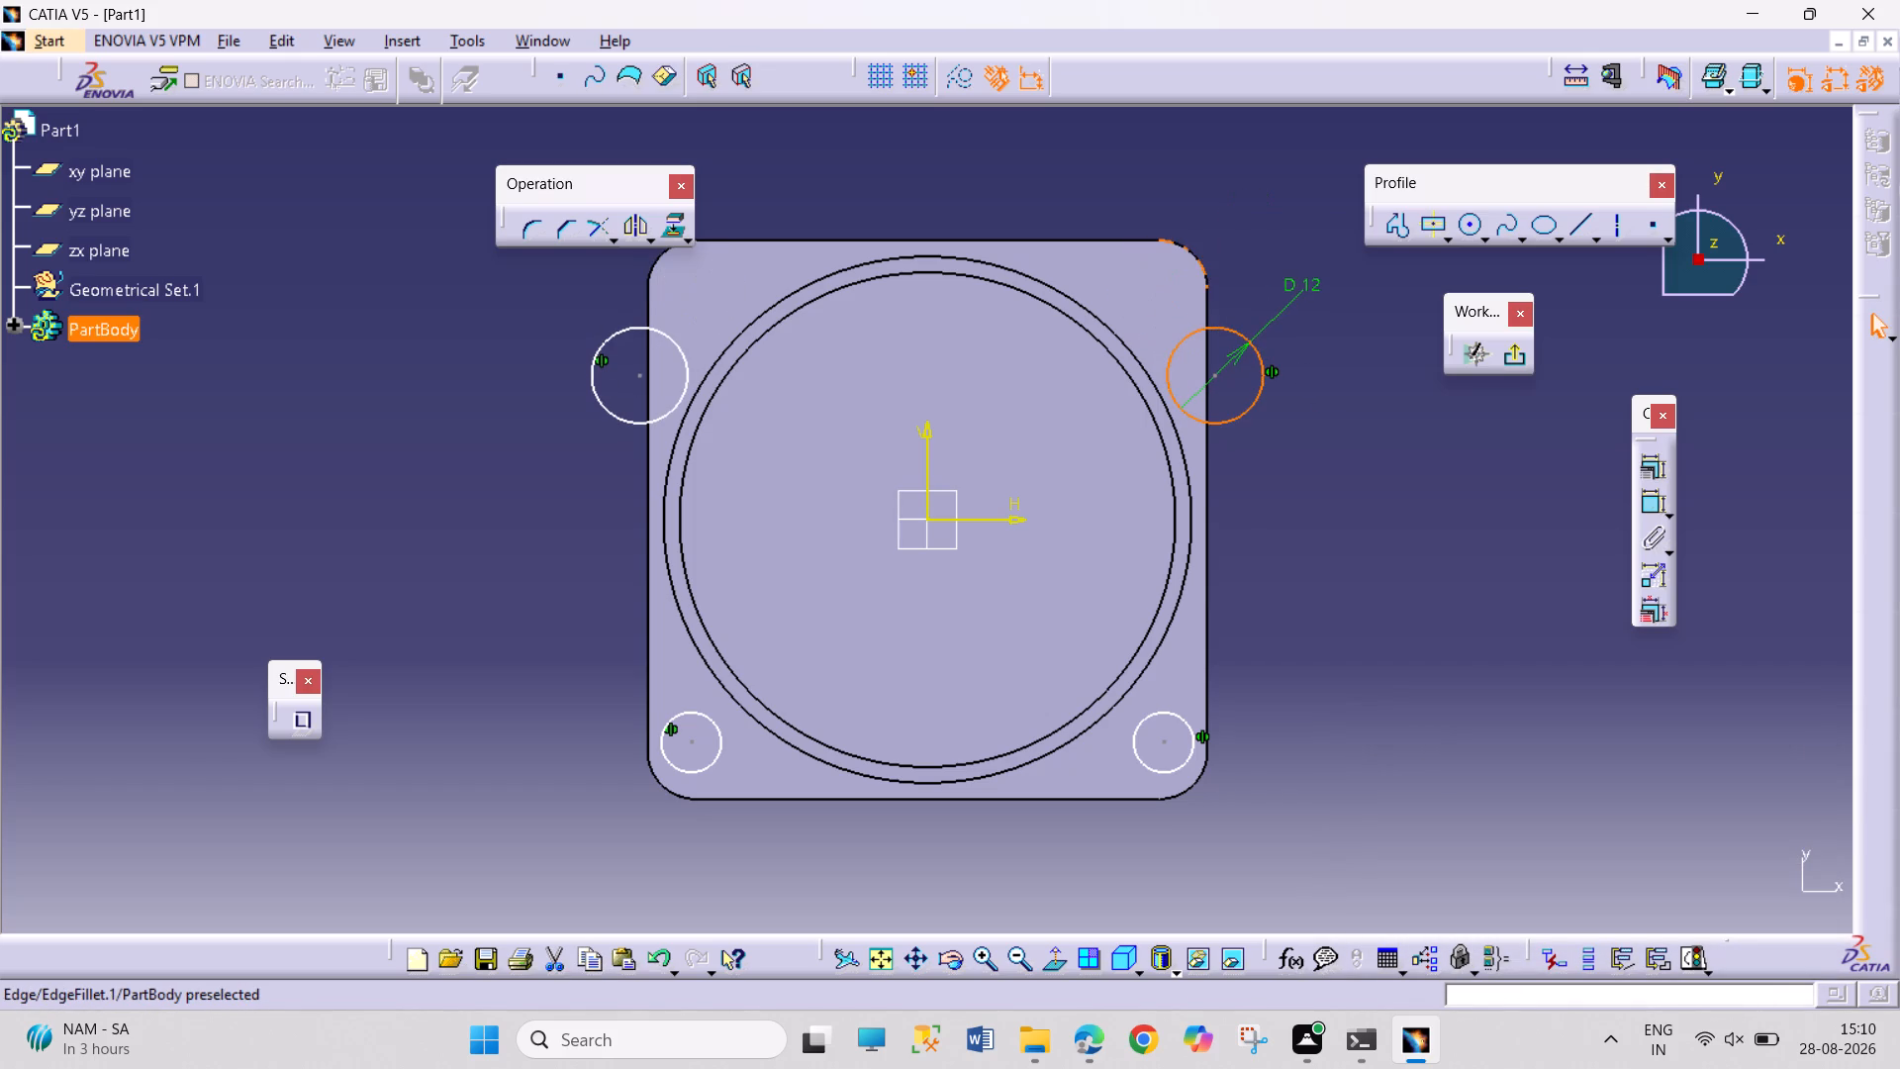
pyautogui.click(1198, 252)
pyautogui.keyDown('ctrl'); pyautogui.click(1258, 354); pyautogui.keyUp('ctrl')
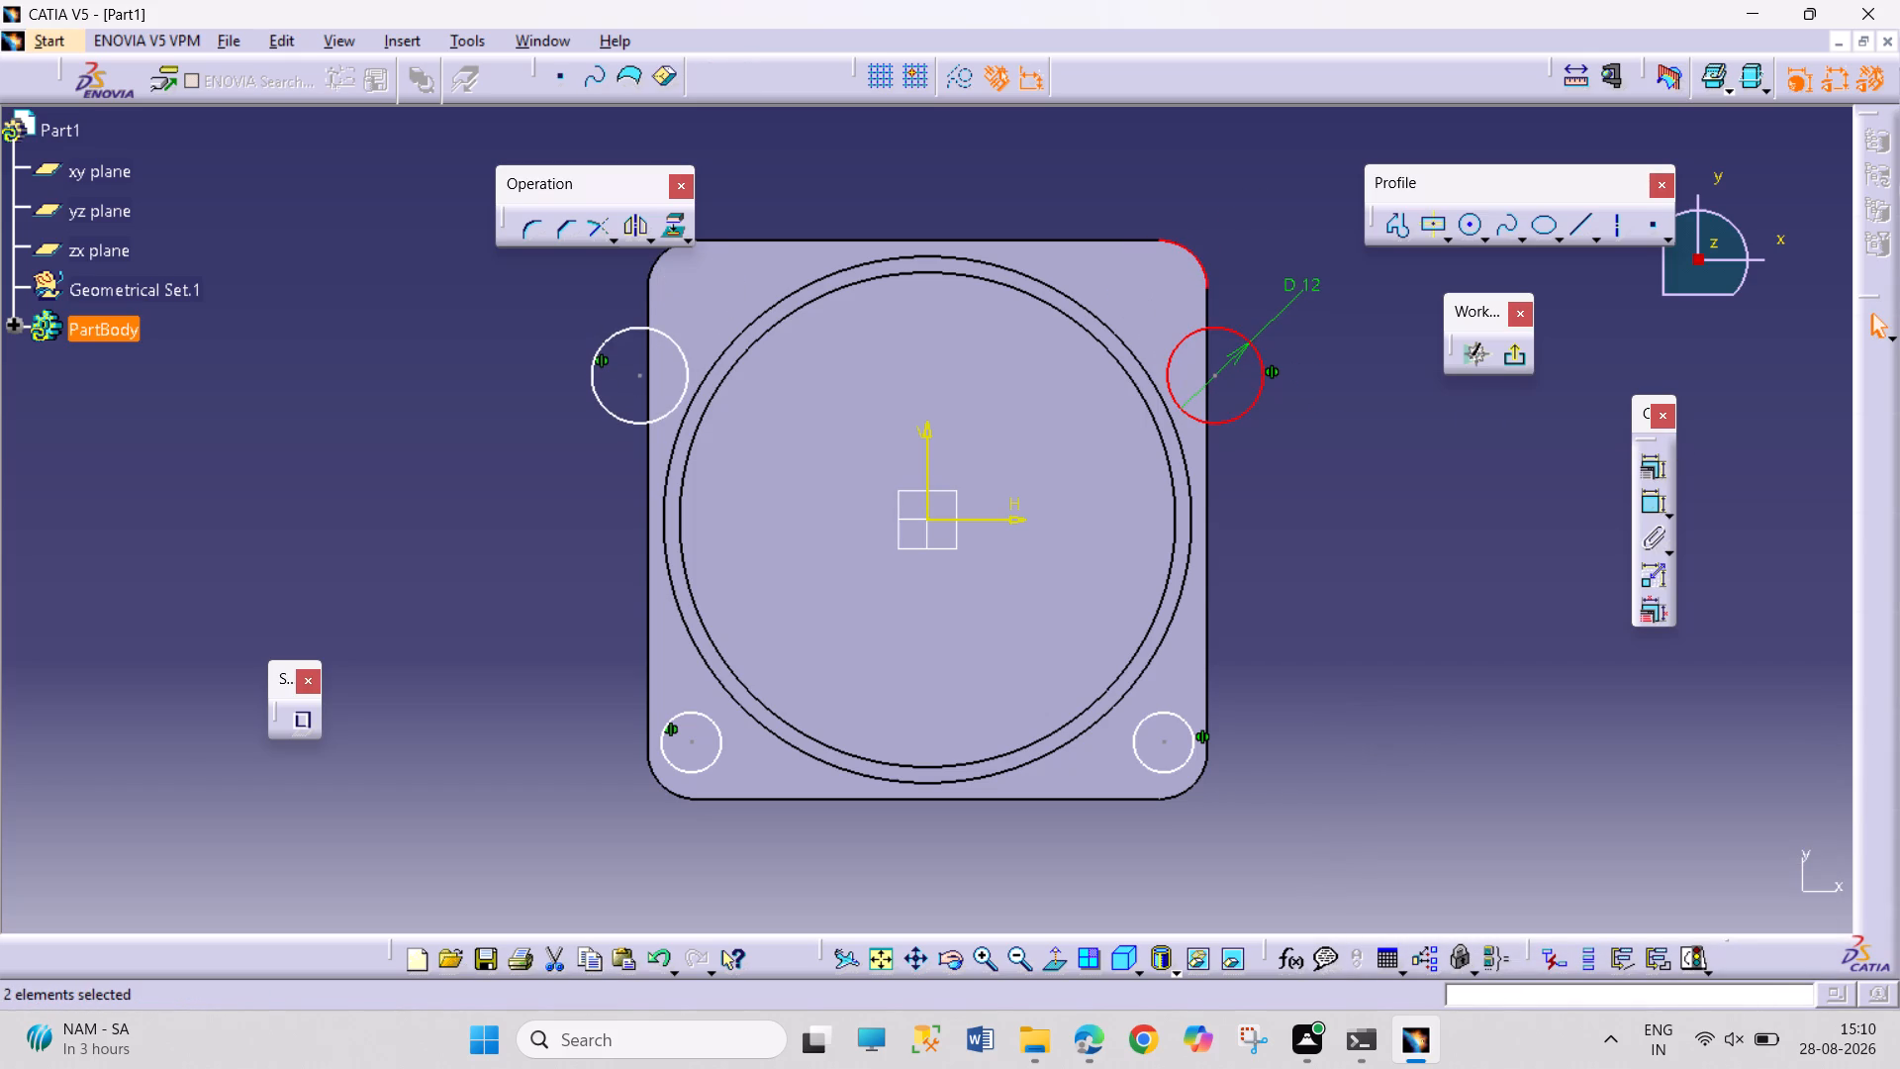
pyautogui.click(1628, 454)
pyautogui.click(1656, 464)
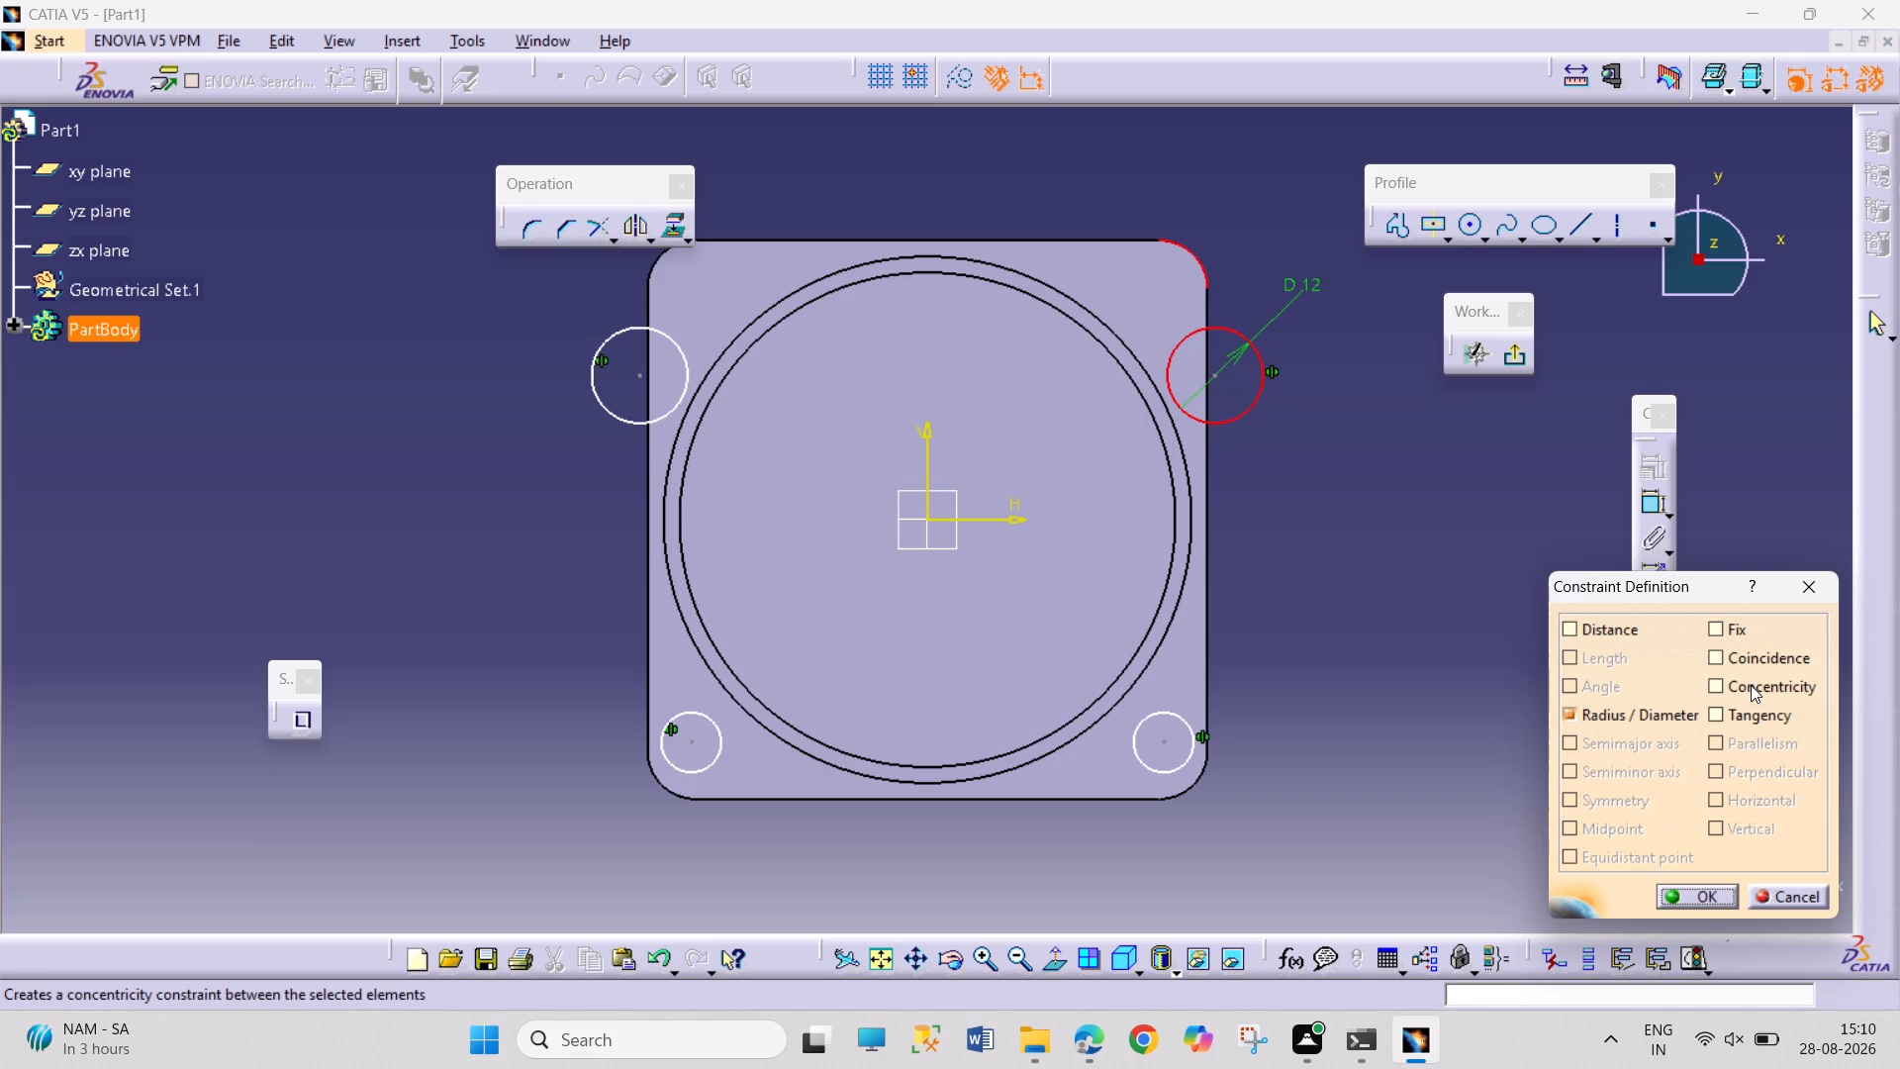
pyautogui.click(1751, 685)
pyautogui.click(1695, 891)
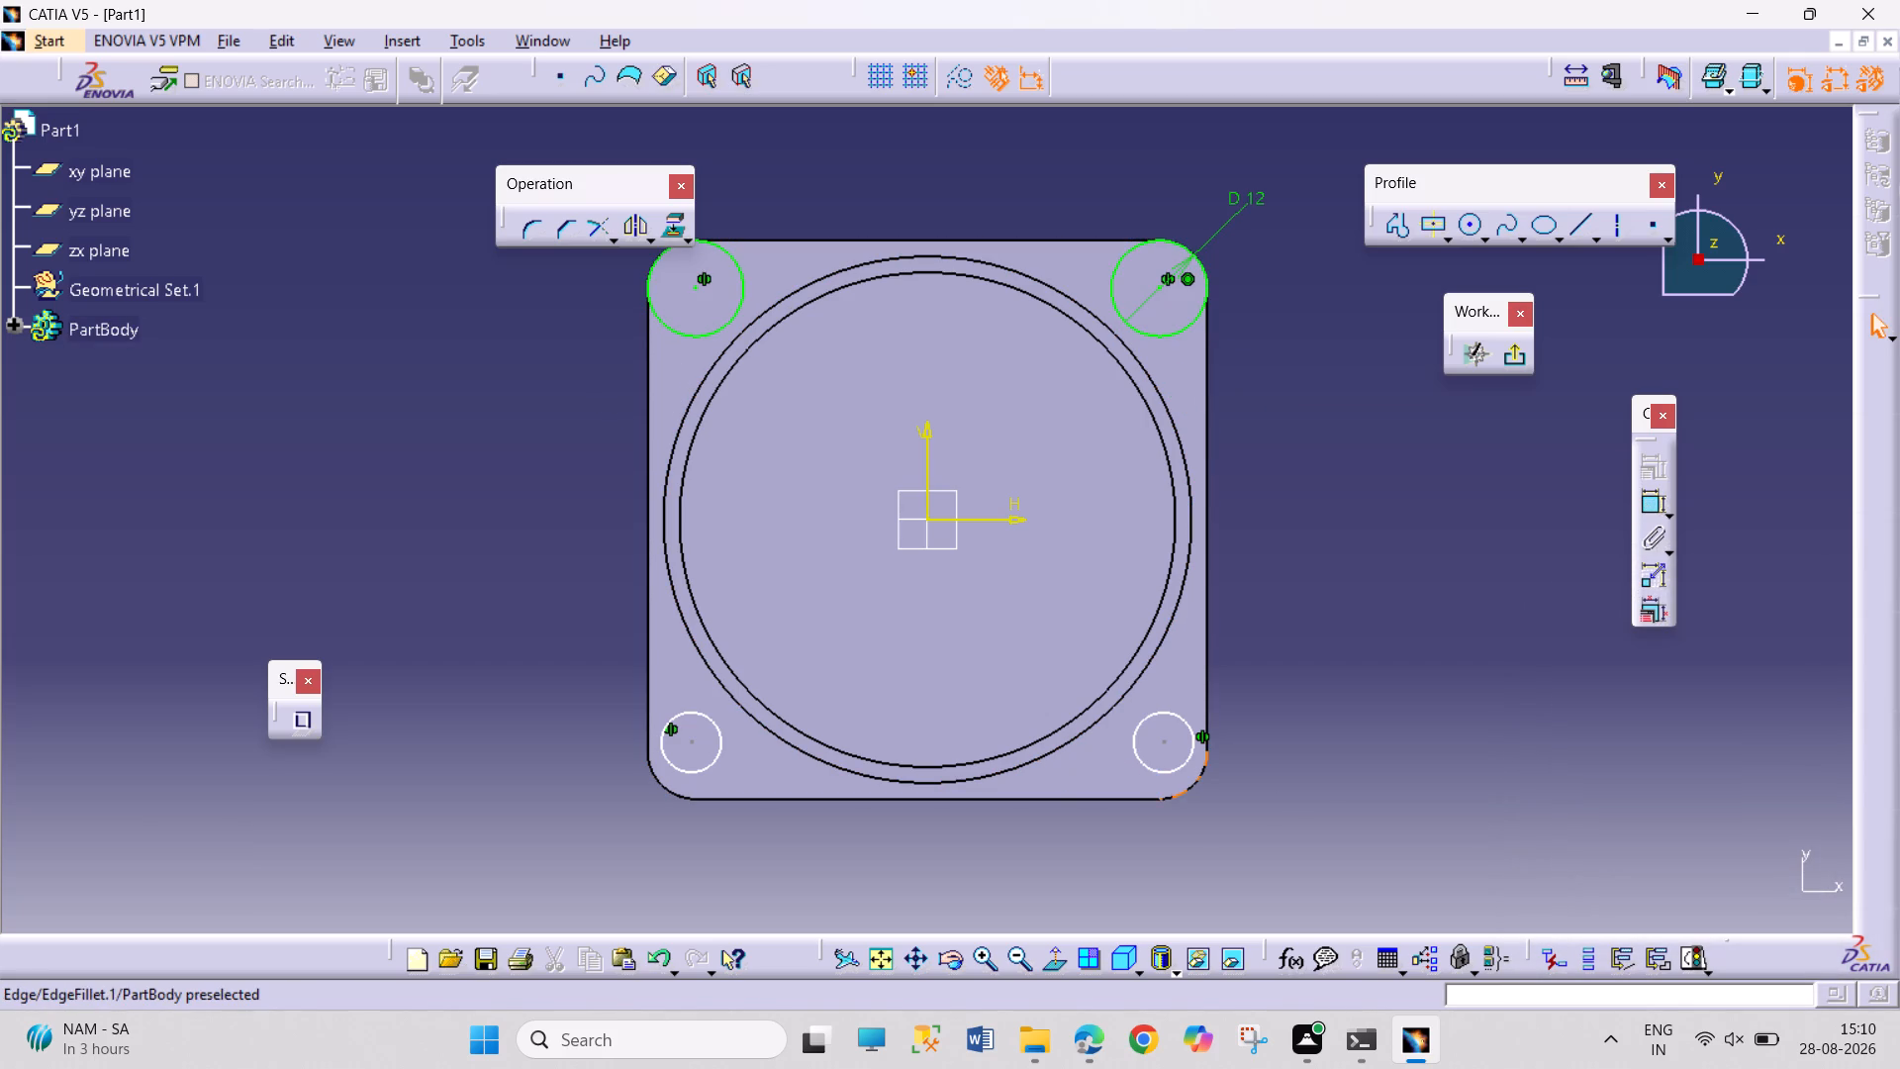
# Make the circle near the +X -Y corner concentric with the plate's rounded edge at that corner.
pyautogui.click(1195, 783)
pyautogui.keyDown('ctrl'); pyautogui.click(1183, 768); pyautogui.keyUp('ctrl')
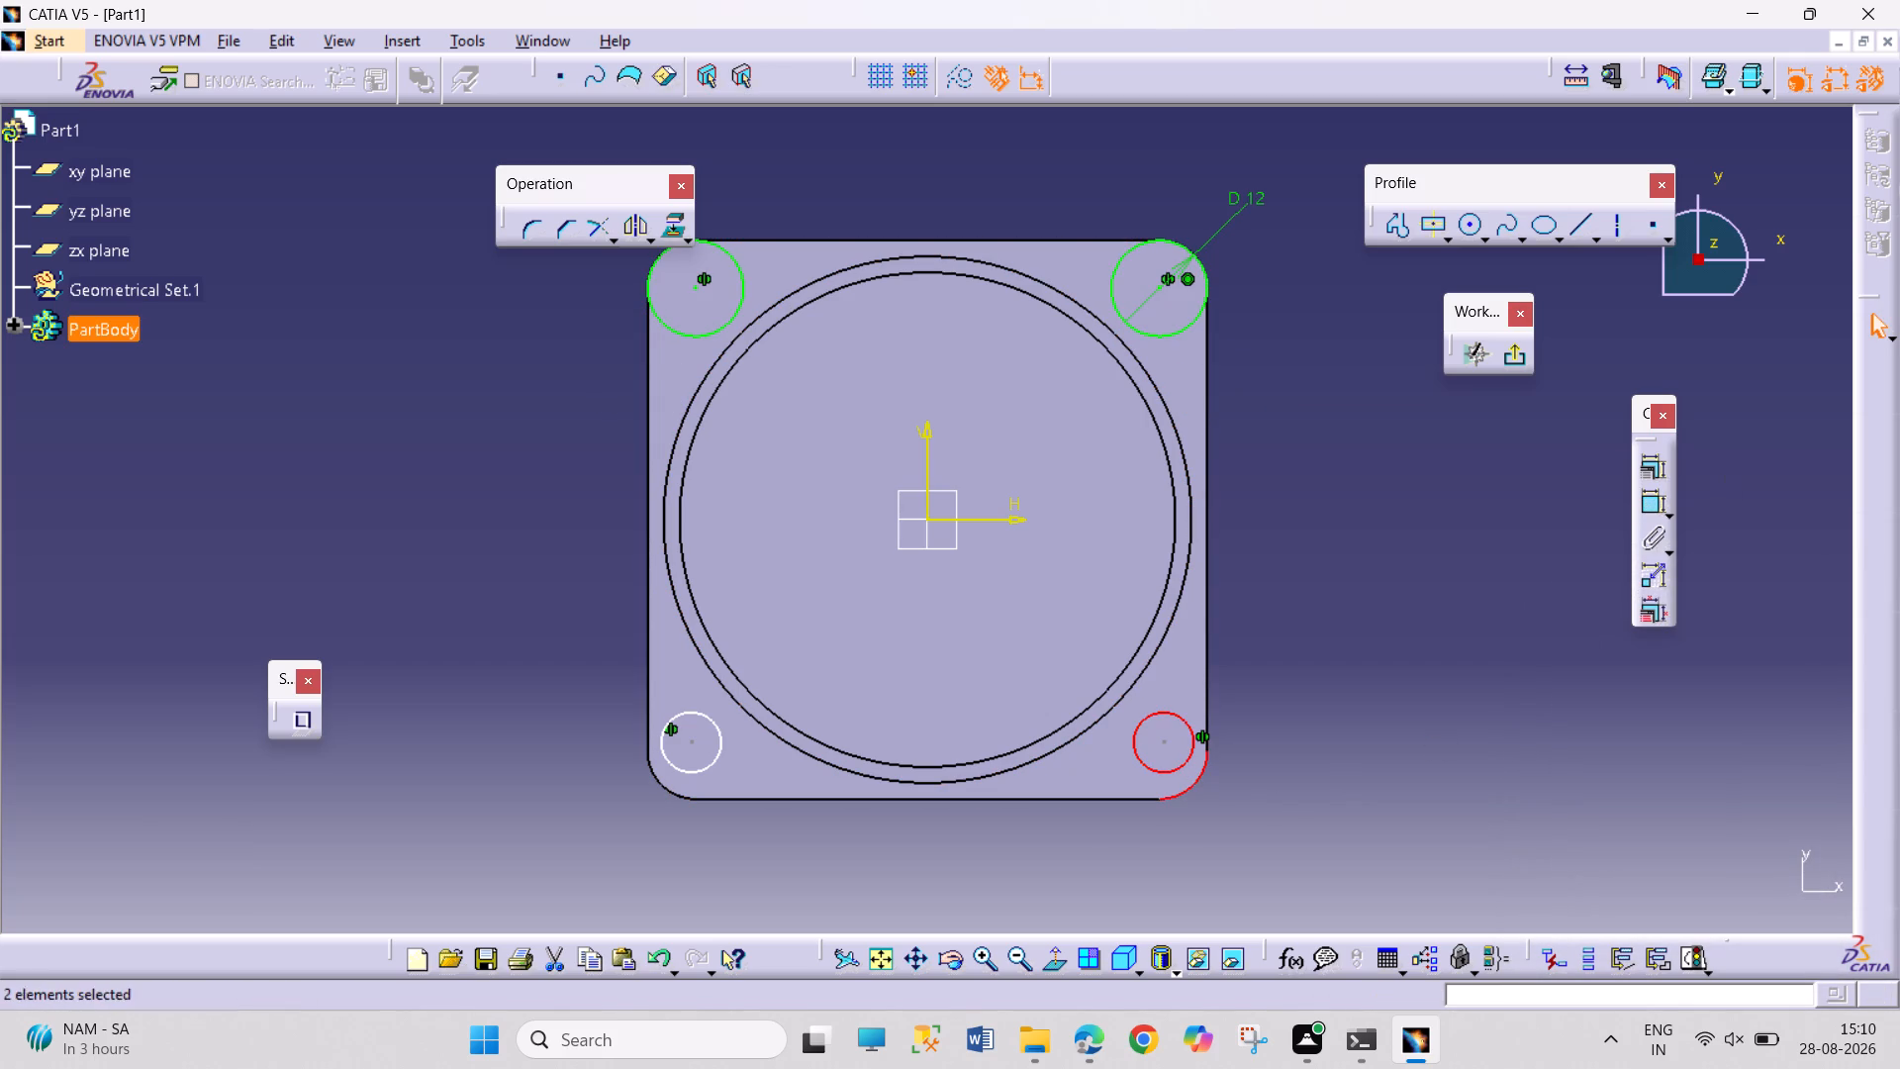
pyautogui.click(1651, 464)
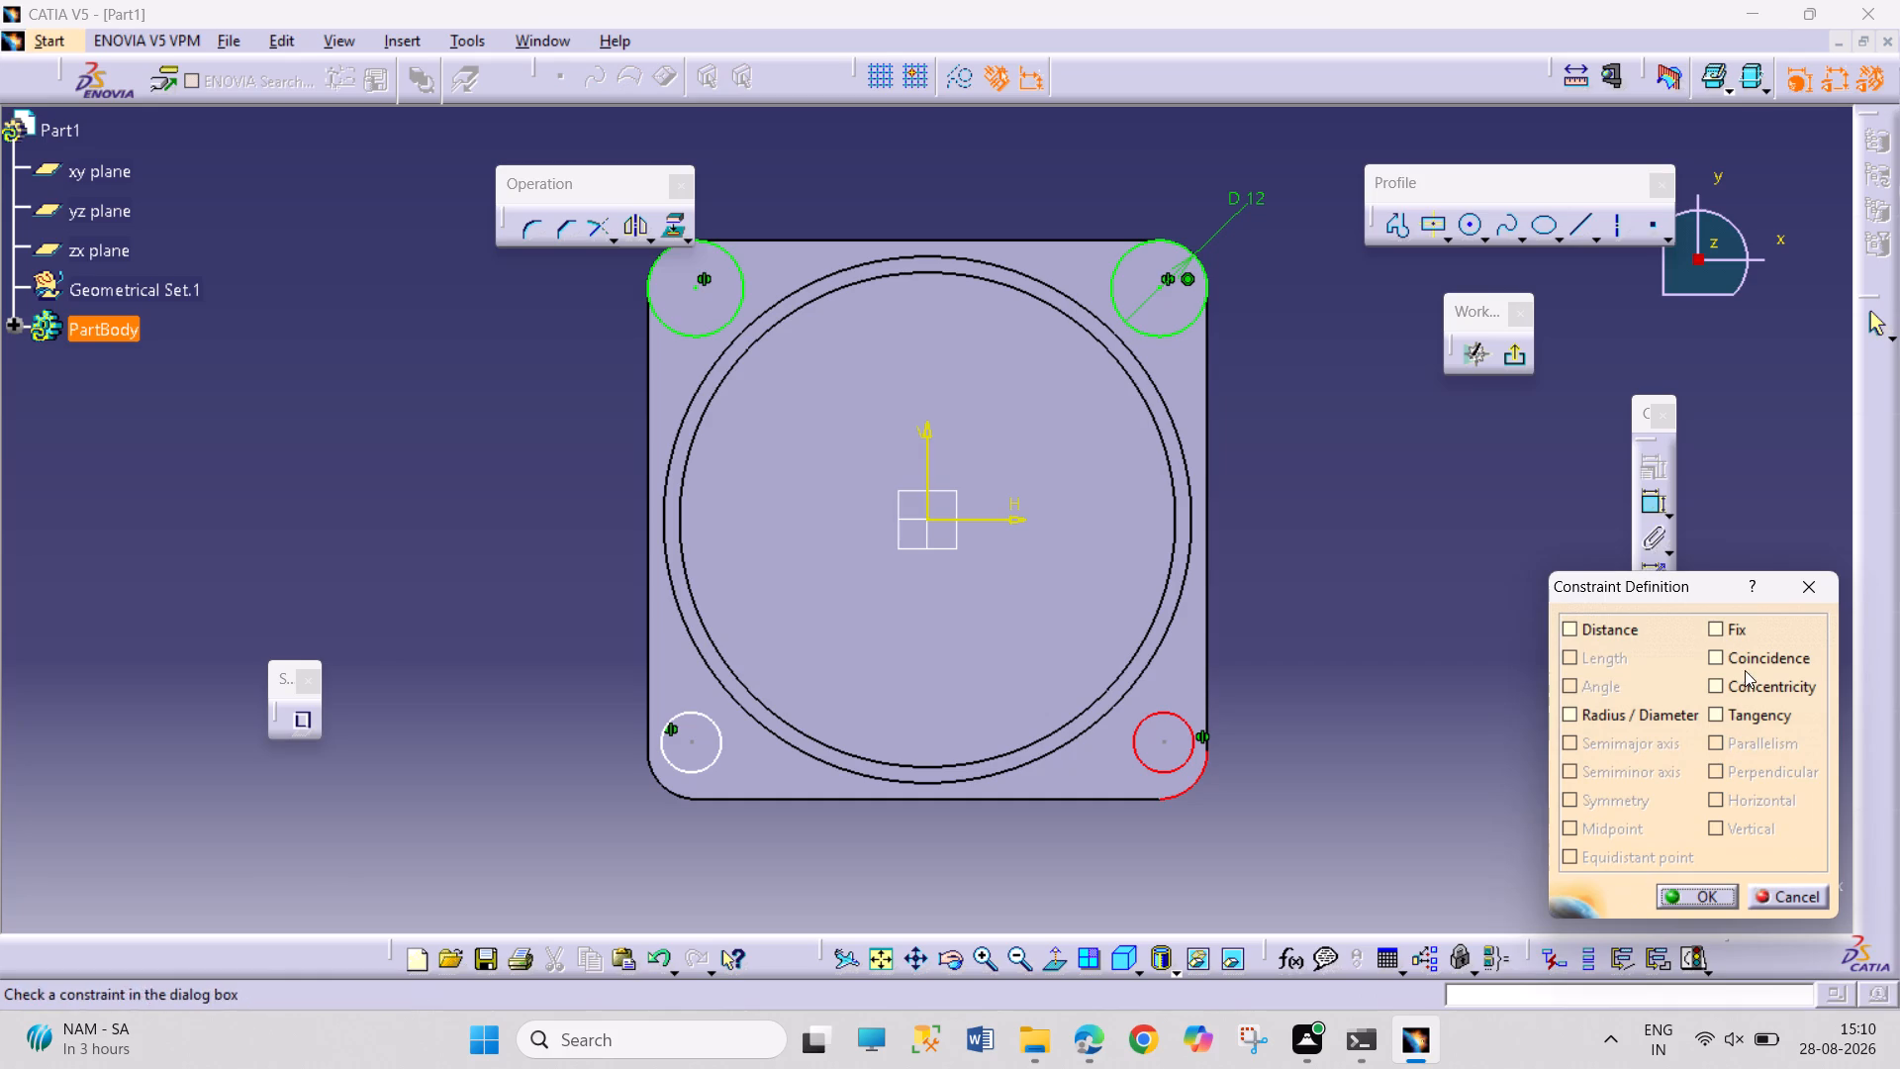
pyautogui.click(1745, 687)
pyautogui.click(1695, 901)
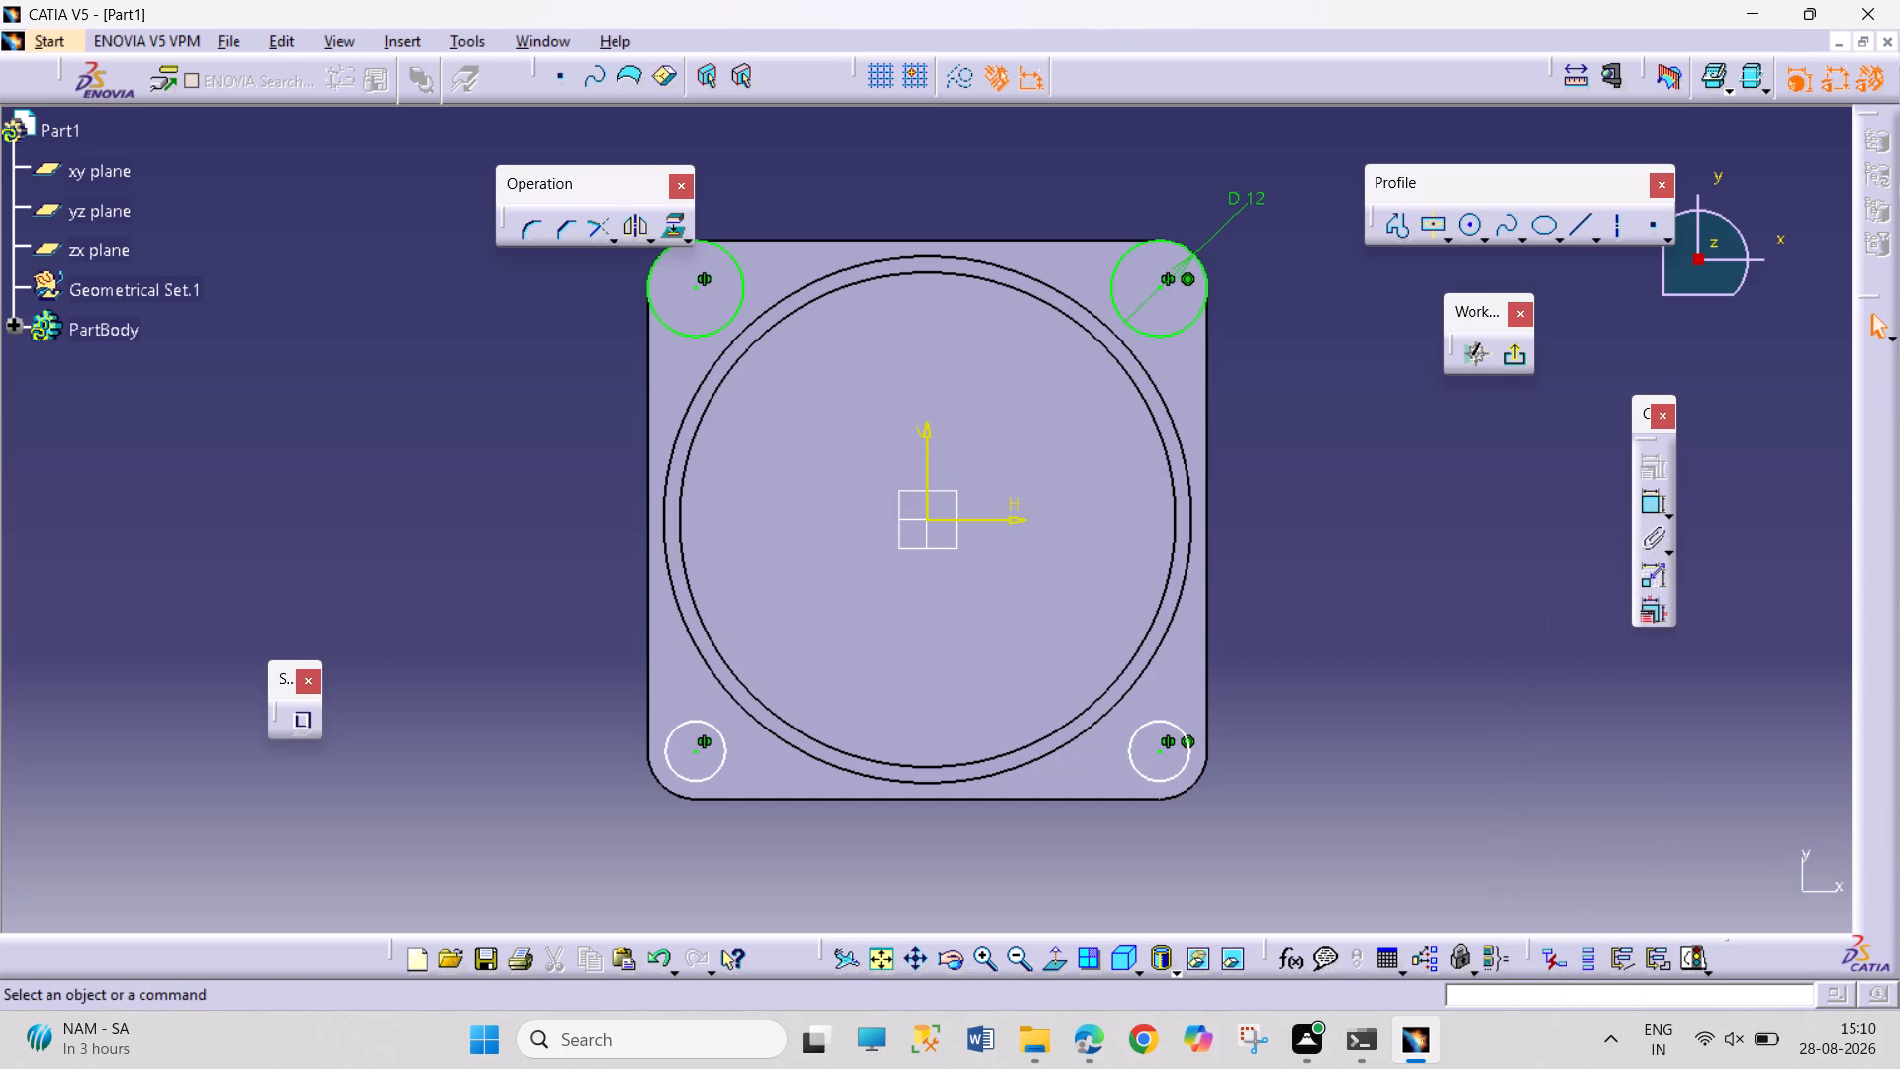
# Dimension the diameter of the circle at the +X -Y corner and set it to 12 mm.
pyautogui.click(1648, 497)
pyautogui.moveTo(1188, 753); pyautogui.dragTo(1201, 754)
pyautogui.click(1414, 734)
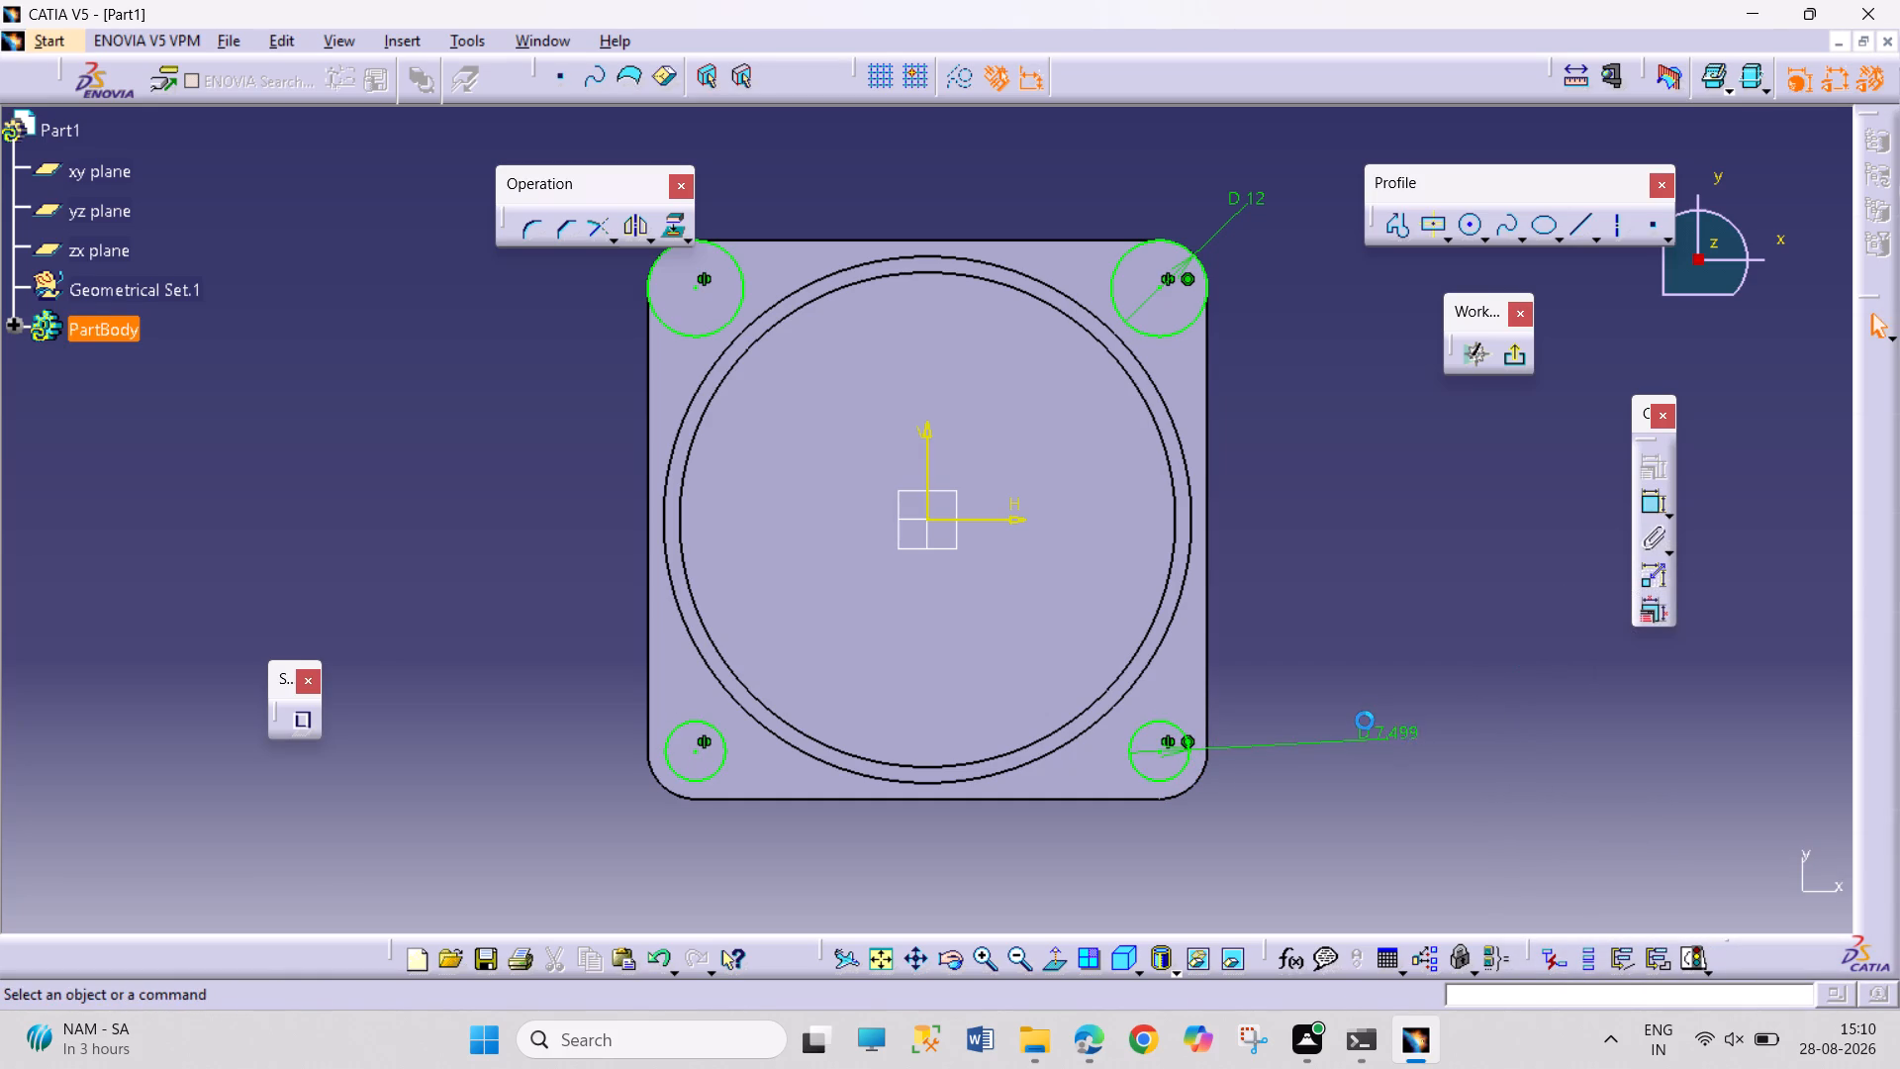
pyautogui.doubleClick(1392, 741)
pyautogui.write('12')
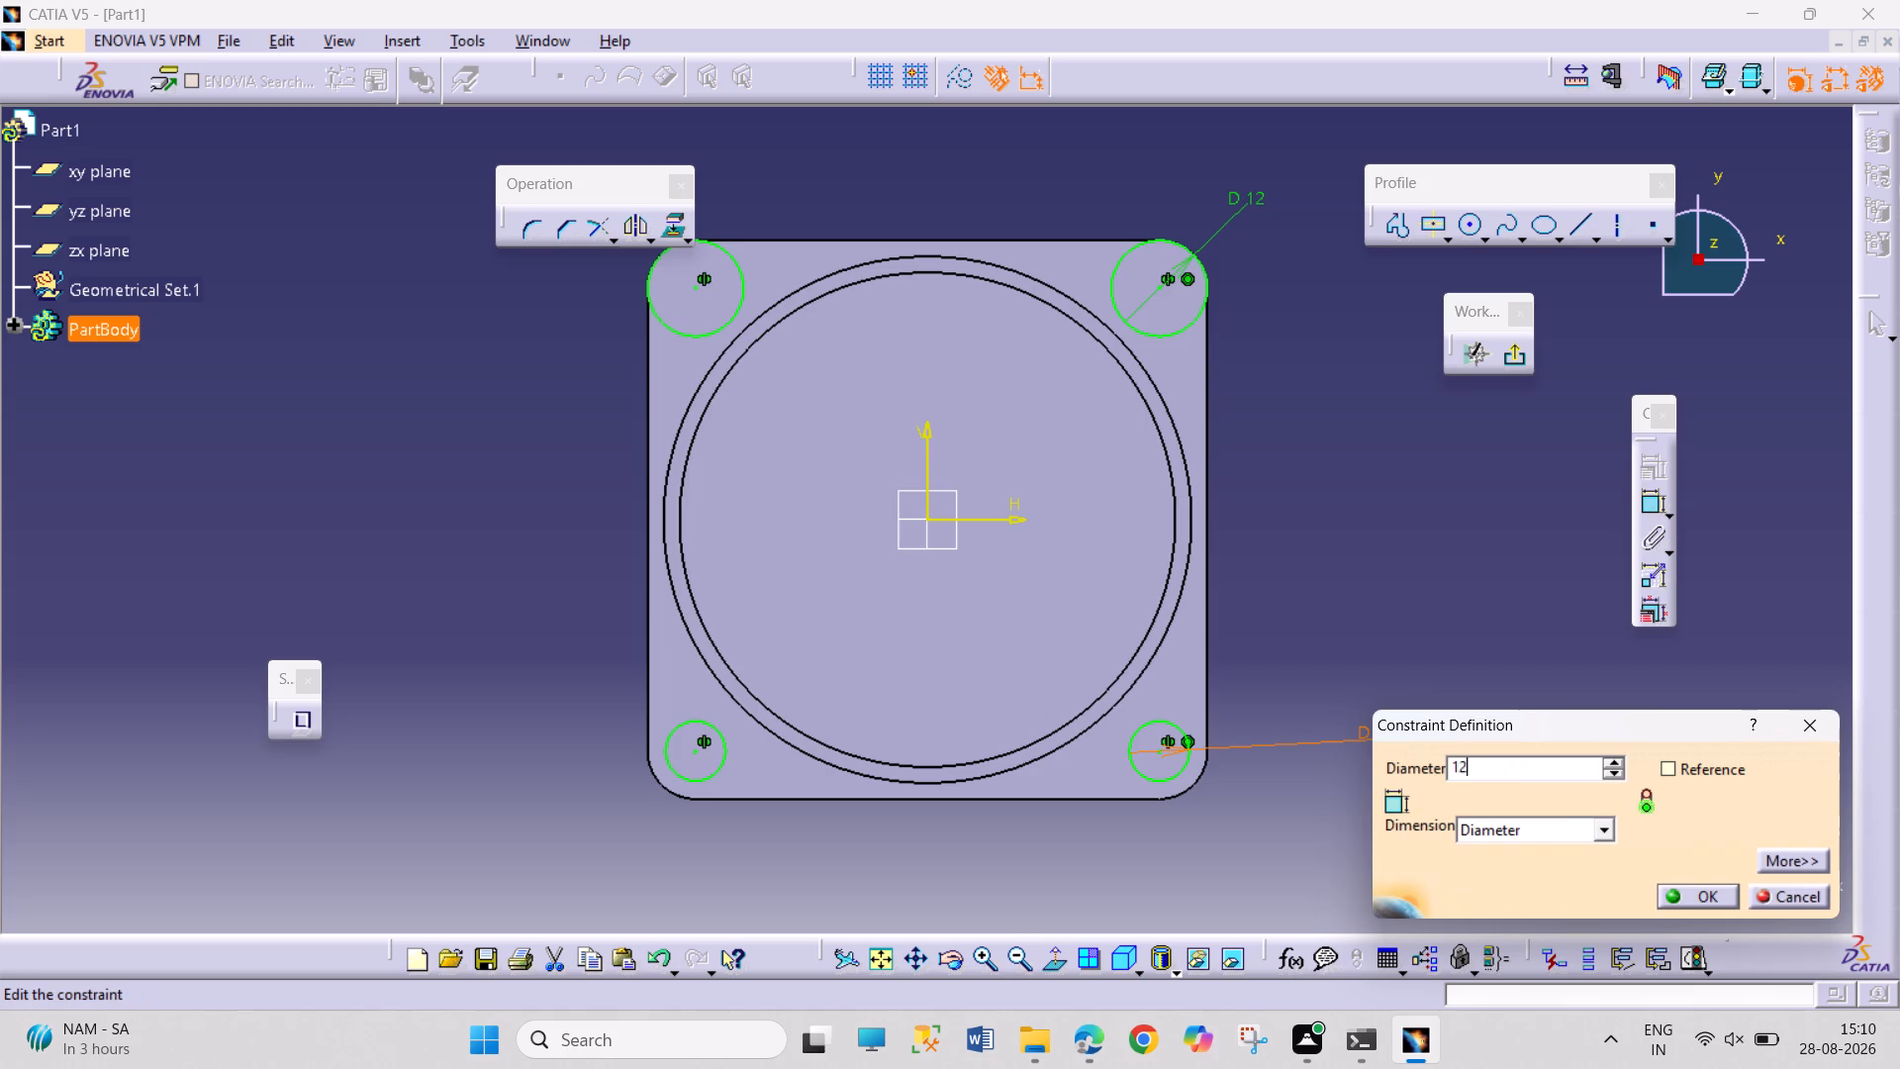
pyautogui.press('Return')
pyautogui.click(1428, 828)
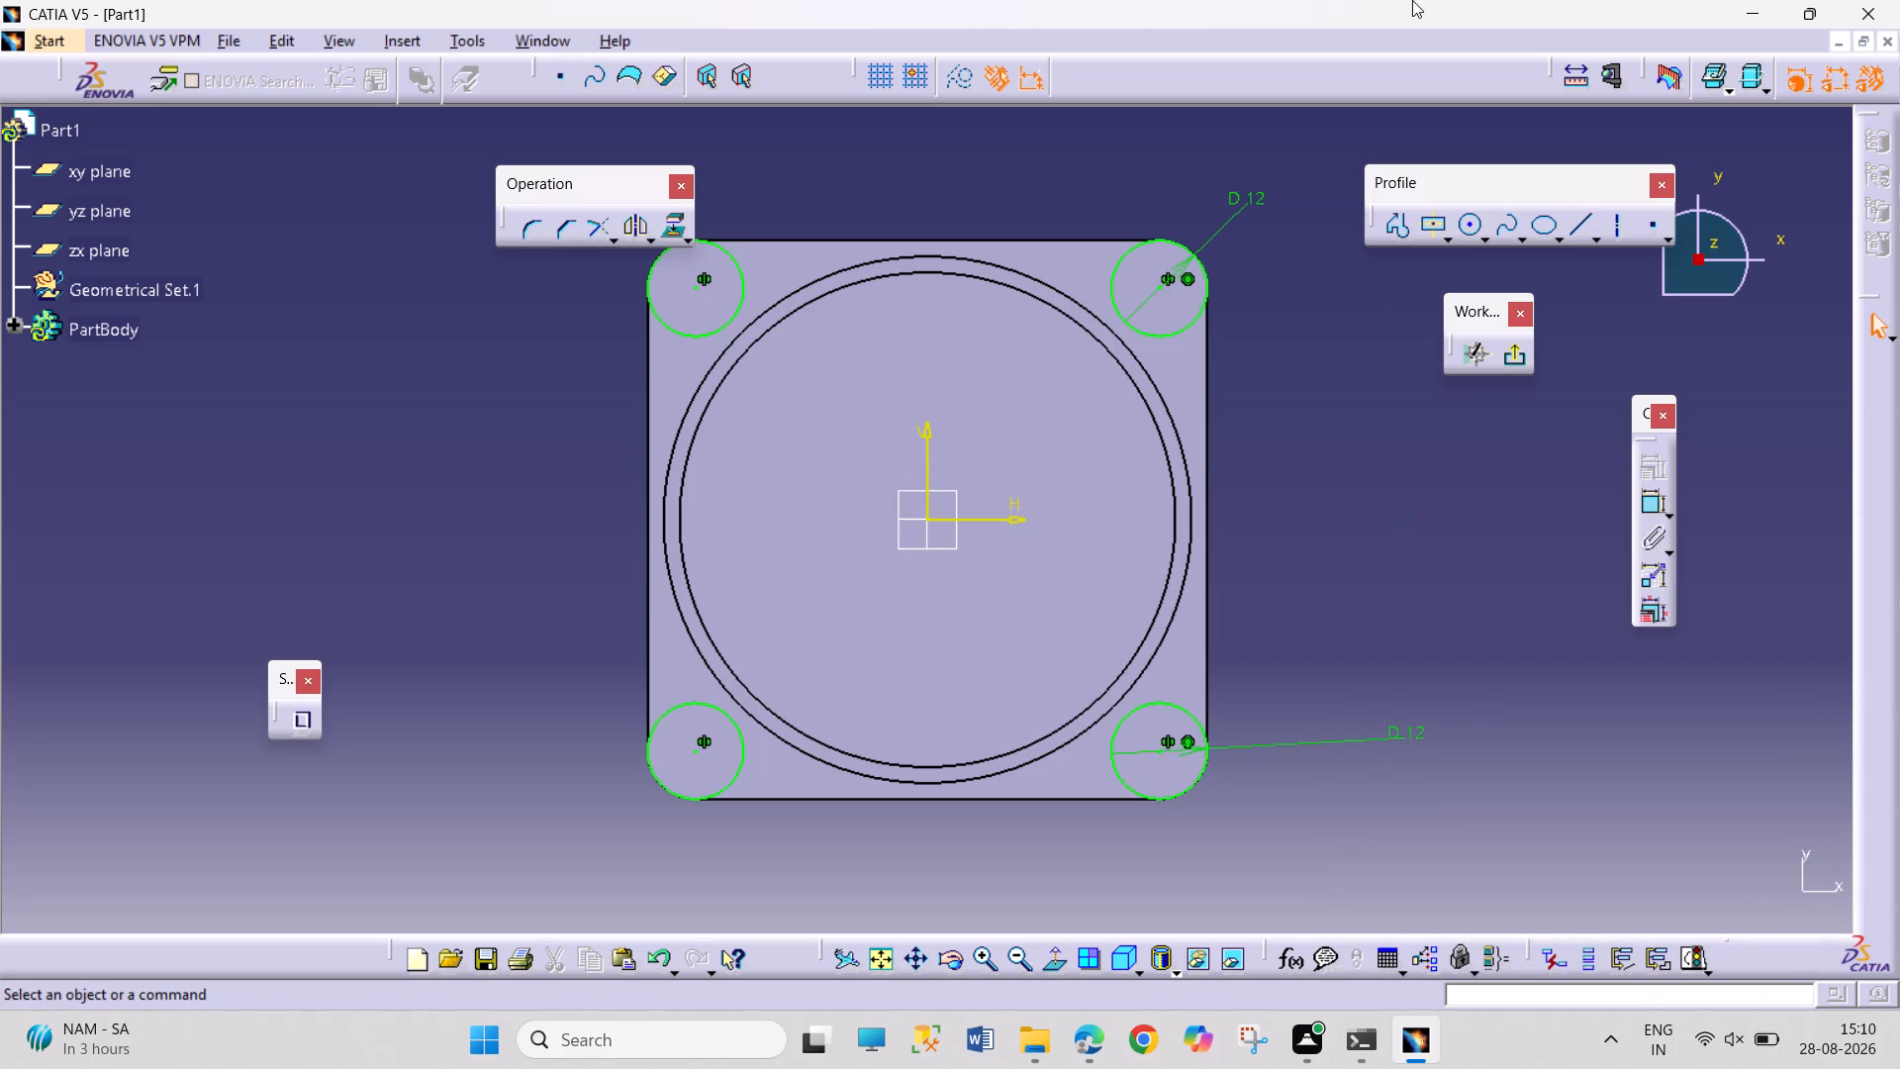
# Draw a circle centred inside the 12 mm circle at the +X +Y corner and set its diameter to 6 mm.
pyautogui.click(1470, 227)
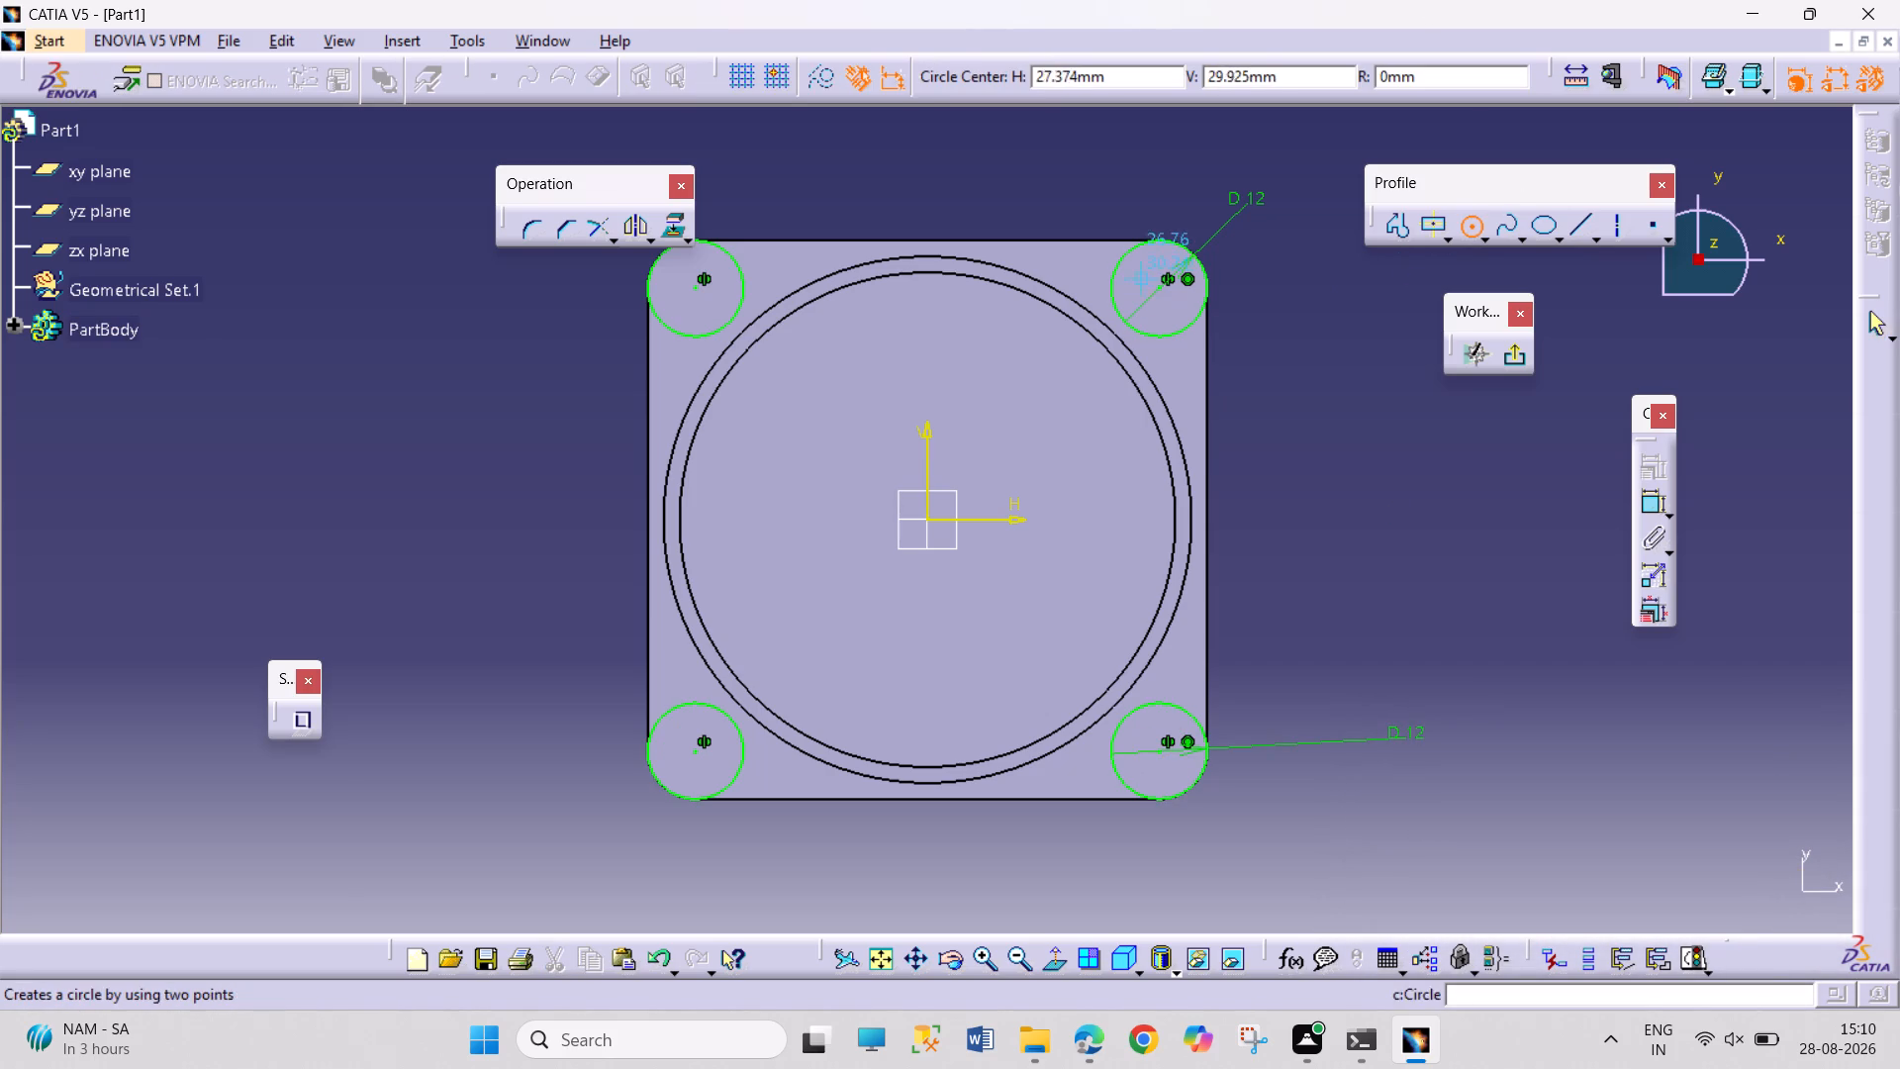
pyautogui.click(1164, 289)
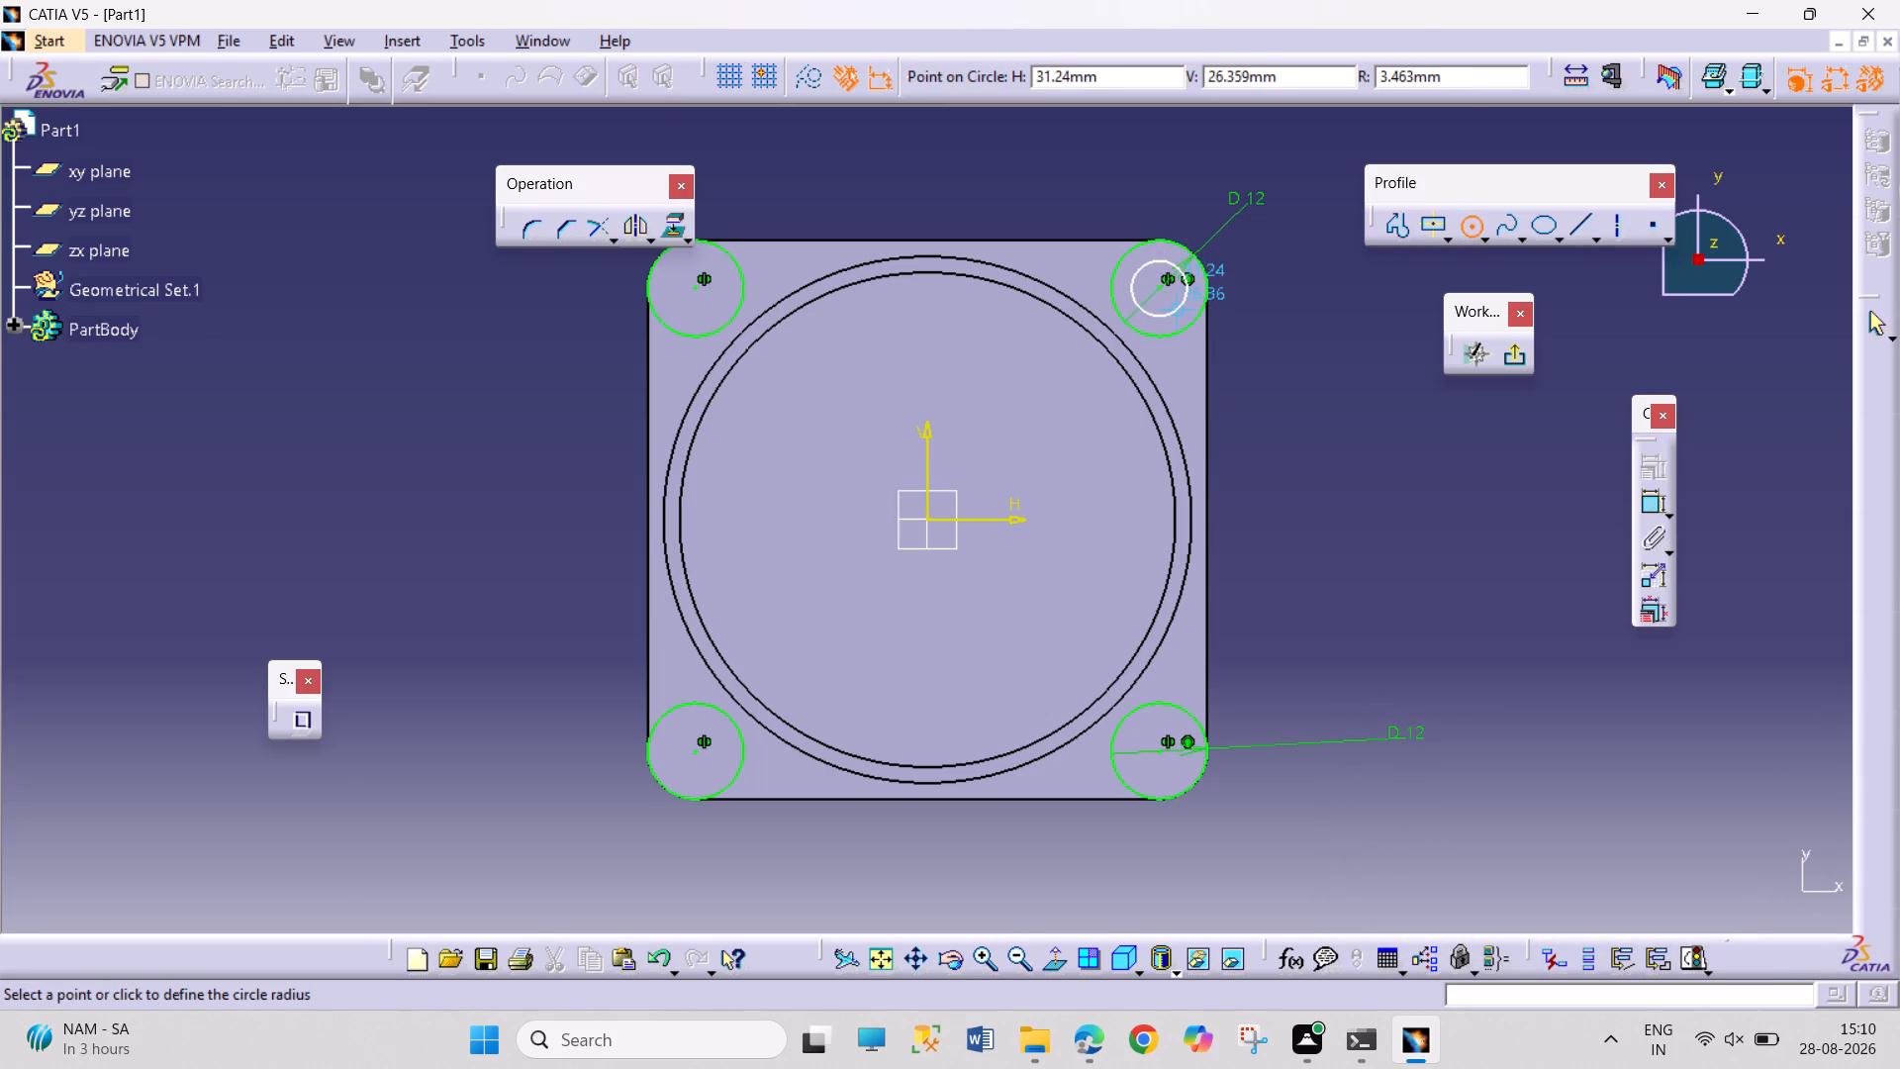
pyautogui.click(1179, 310)
pyautogui.click(1656, 502)
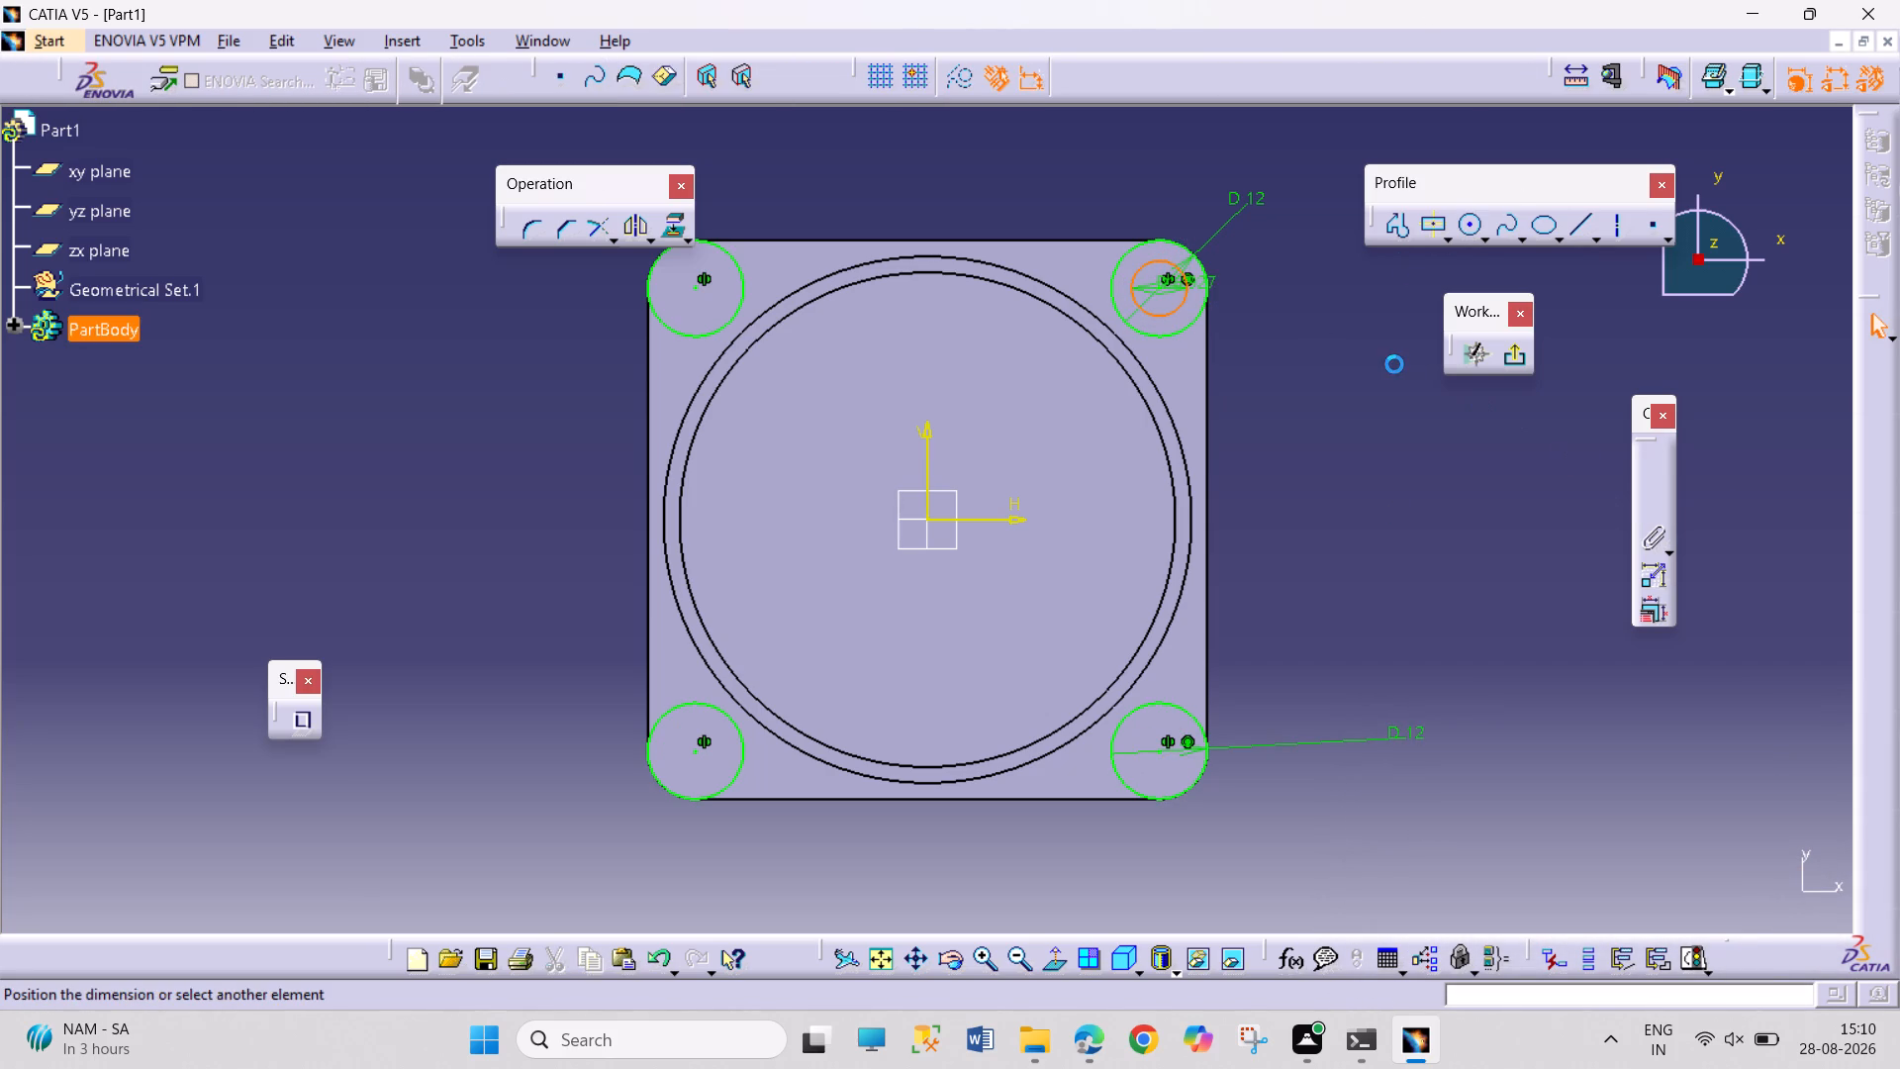
pyautogui.click(1384, 359)
pyautogui.doubleClick(1386, 349)
pyautogui.press('6')
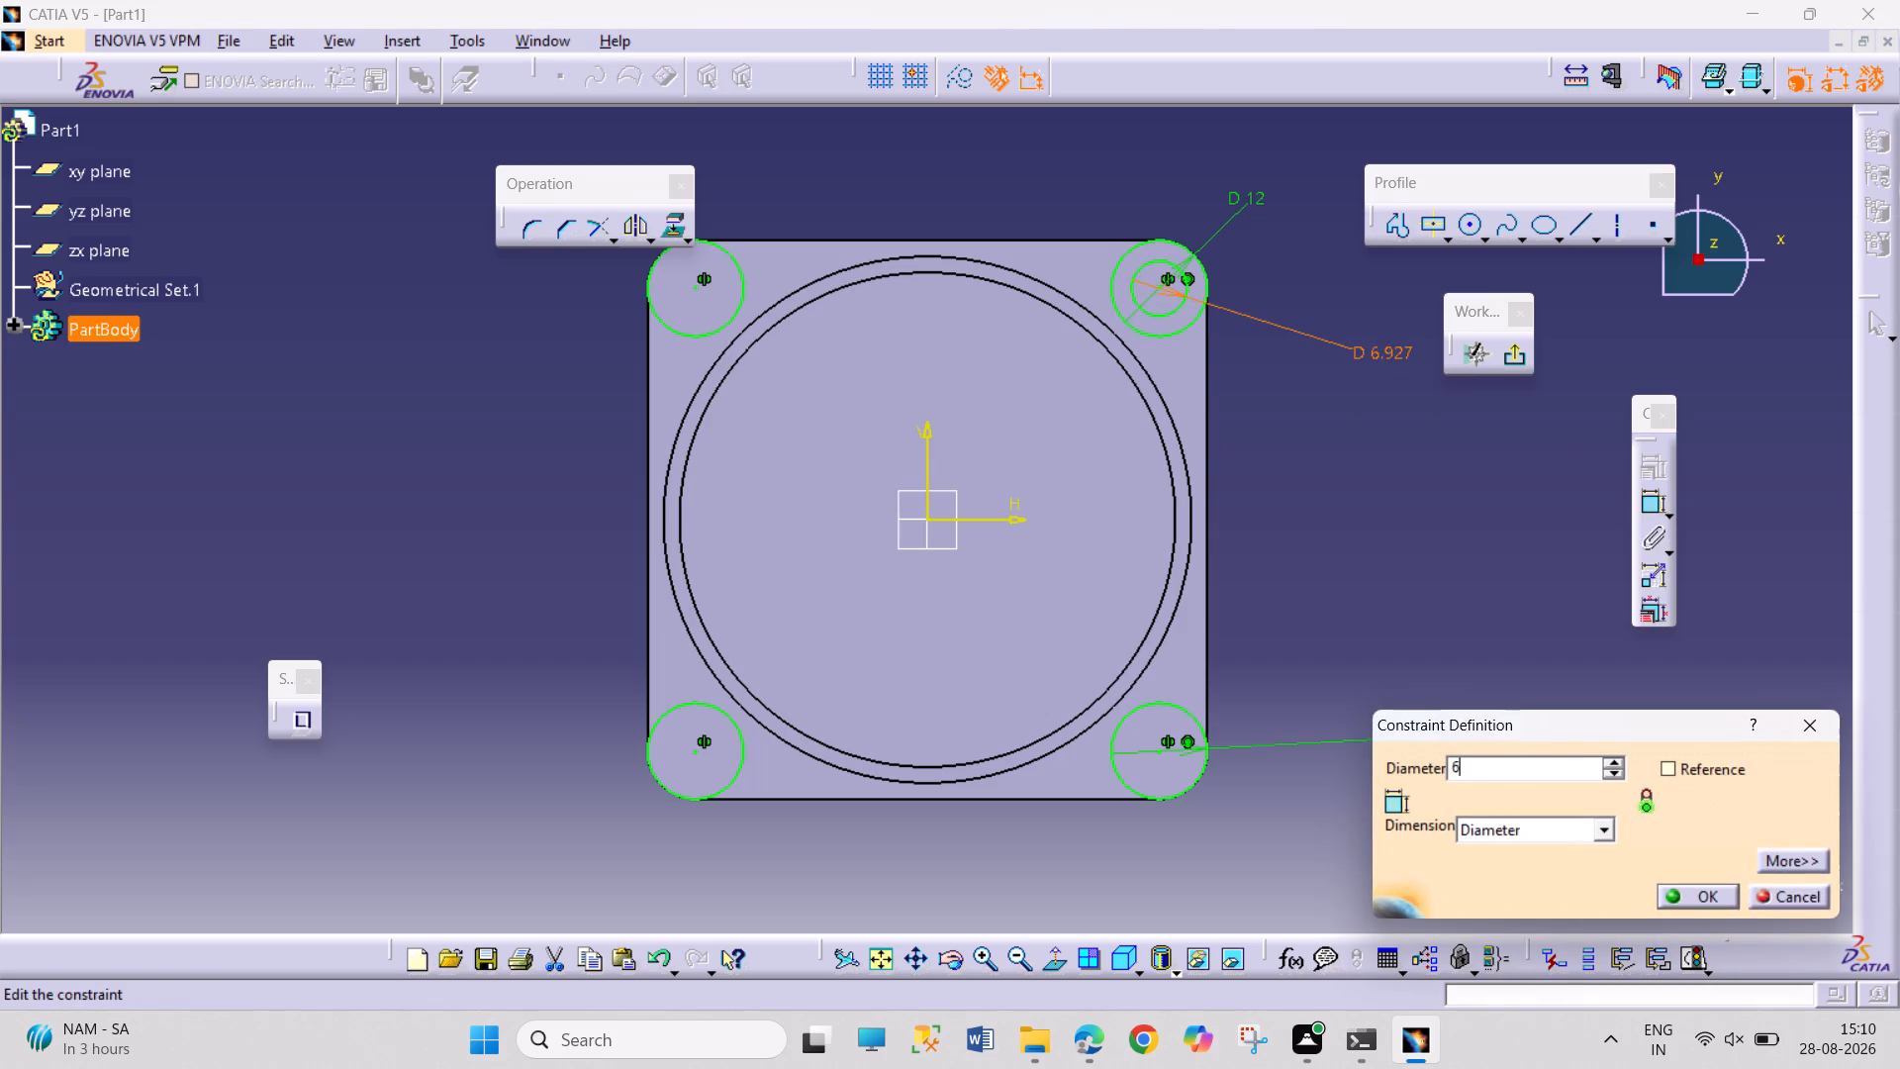
pyautogui.press('Return')
pyautogui.click(1403, 455)
# Draw a circle centred inside the 12 mm circle at the +X -Y corner and set its diameter to 6 mm.
pyautogui.click(1460, 226)
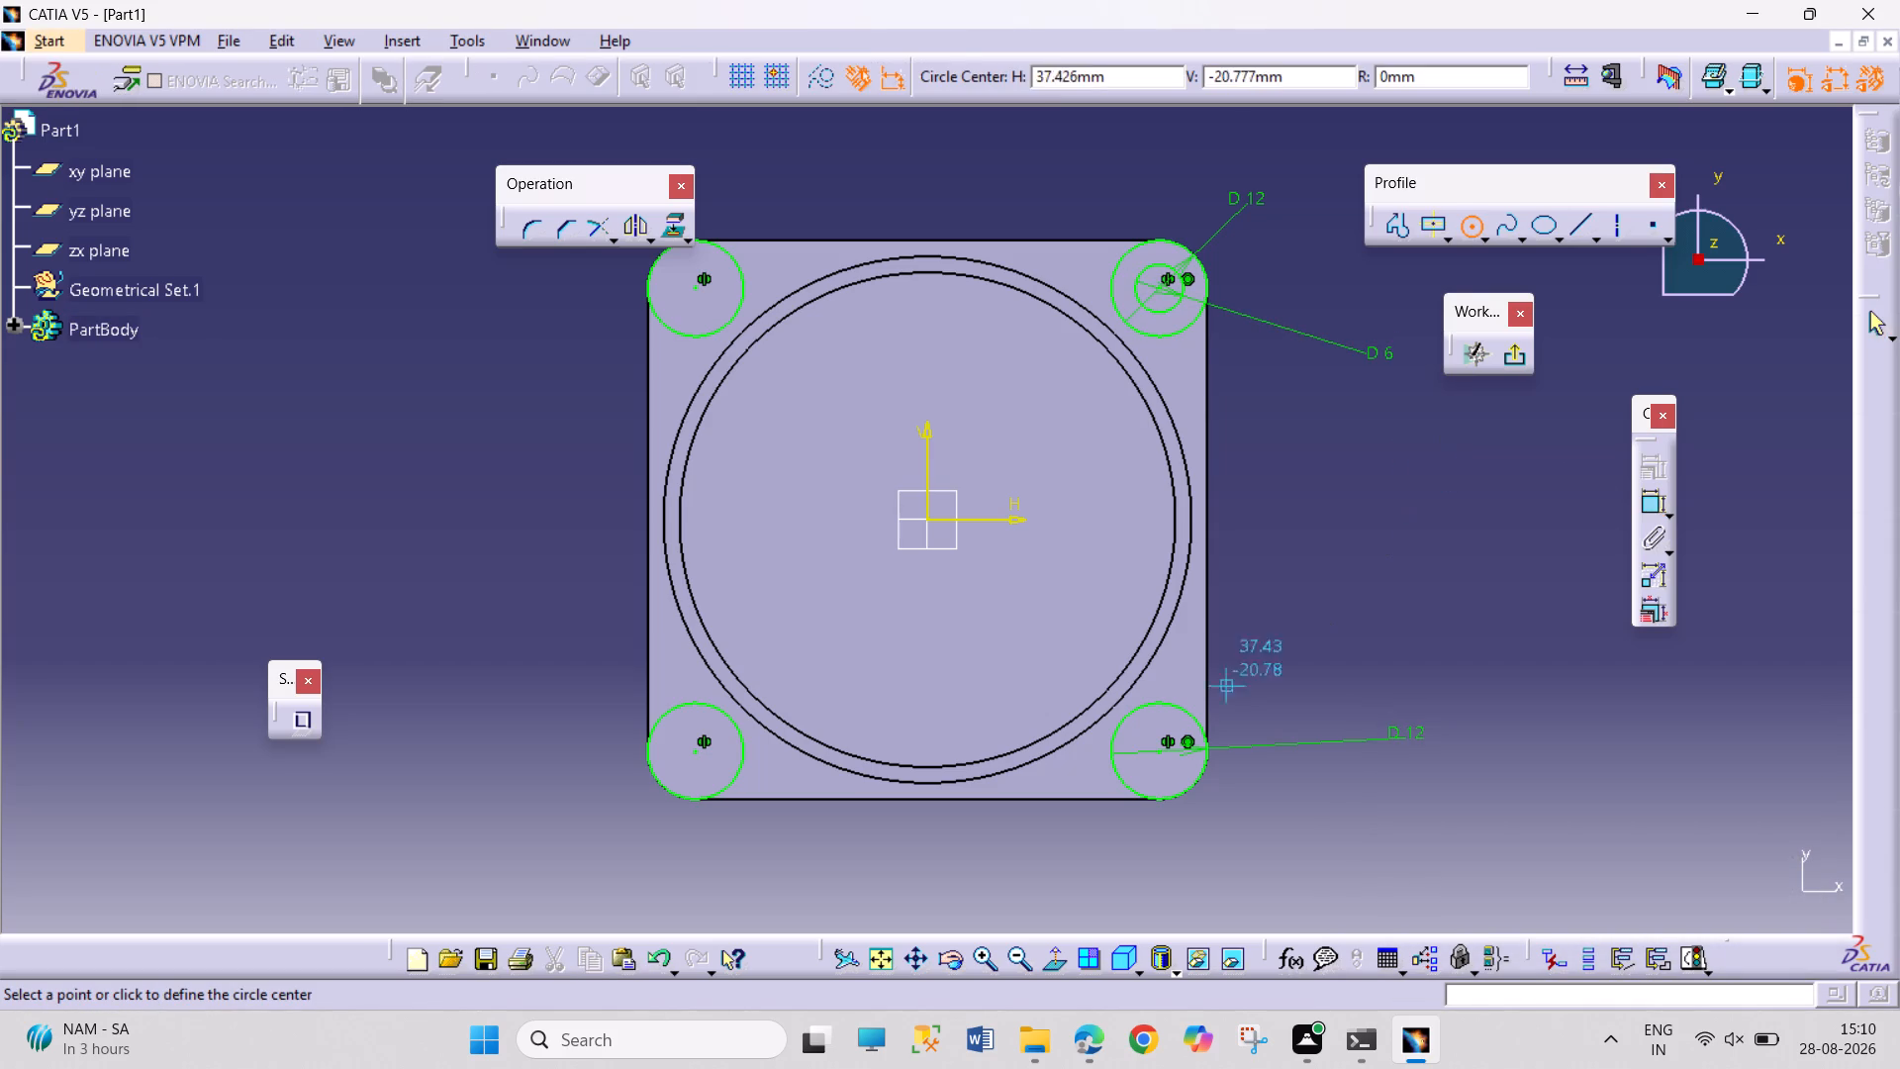
pyautogui.click(1162, 748)
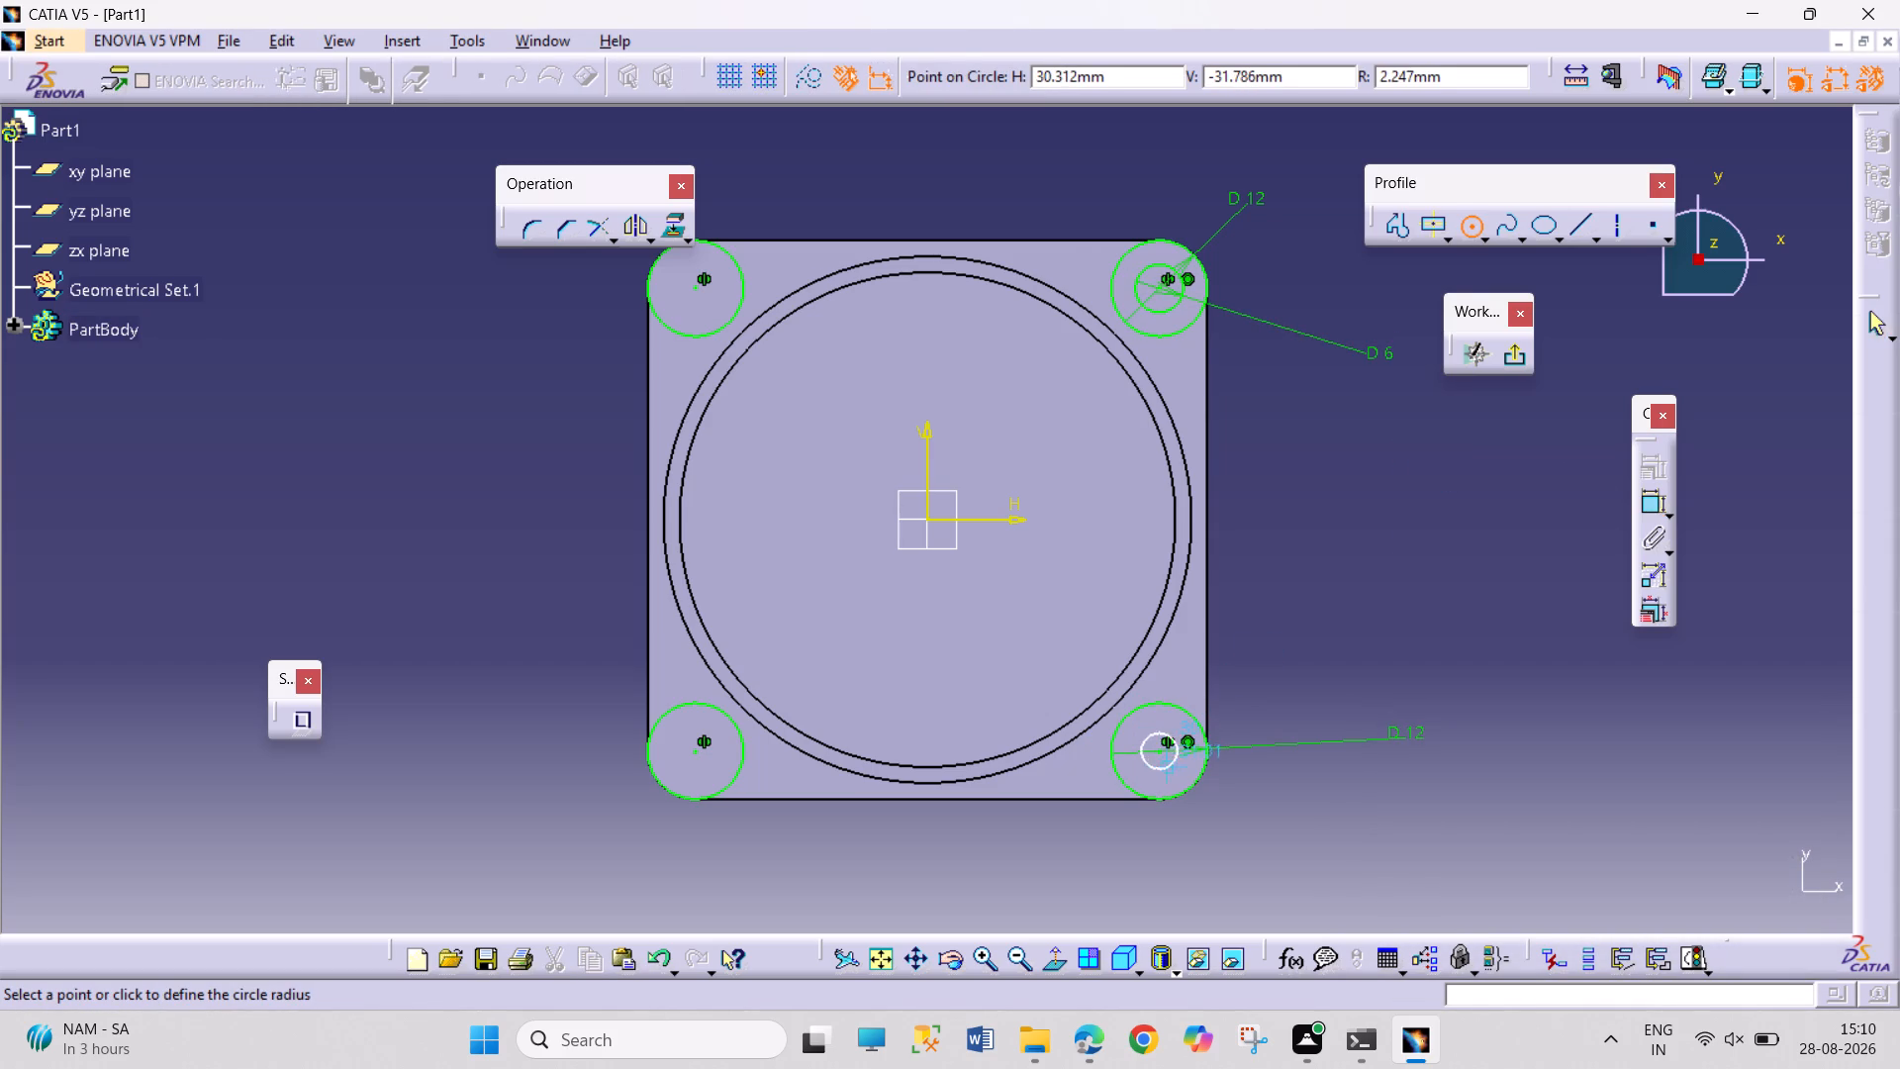
pyautogui.click(1170, 775)
pyautogui.click(1648, 500)
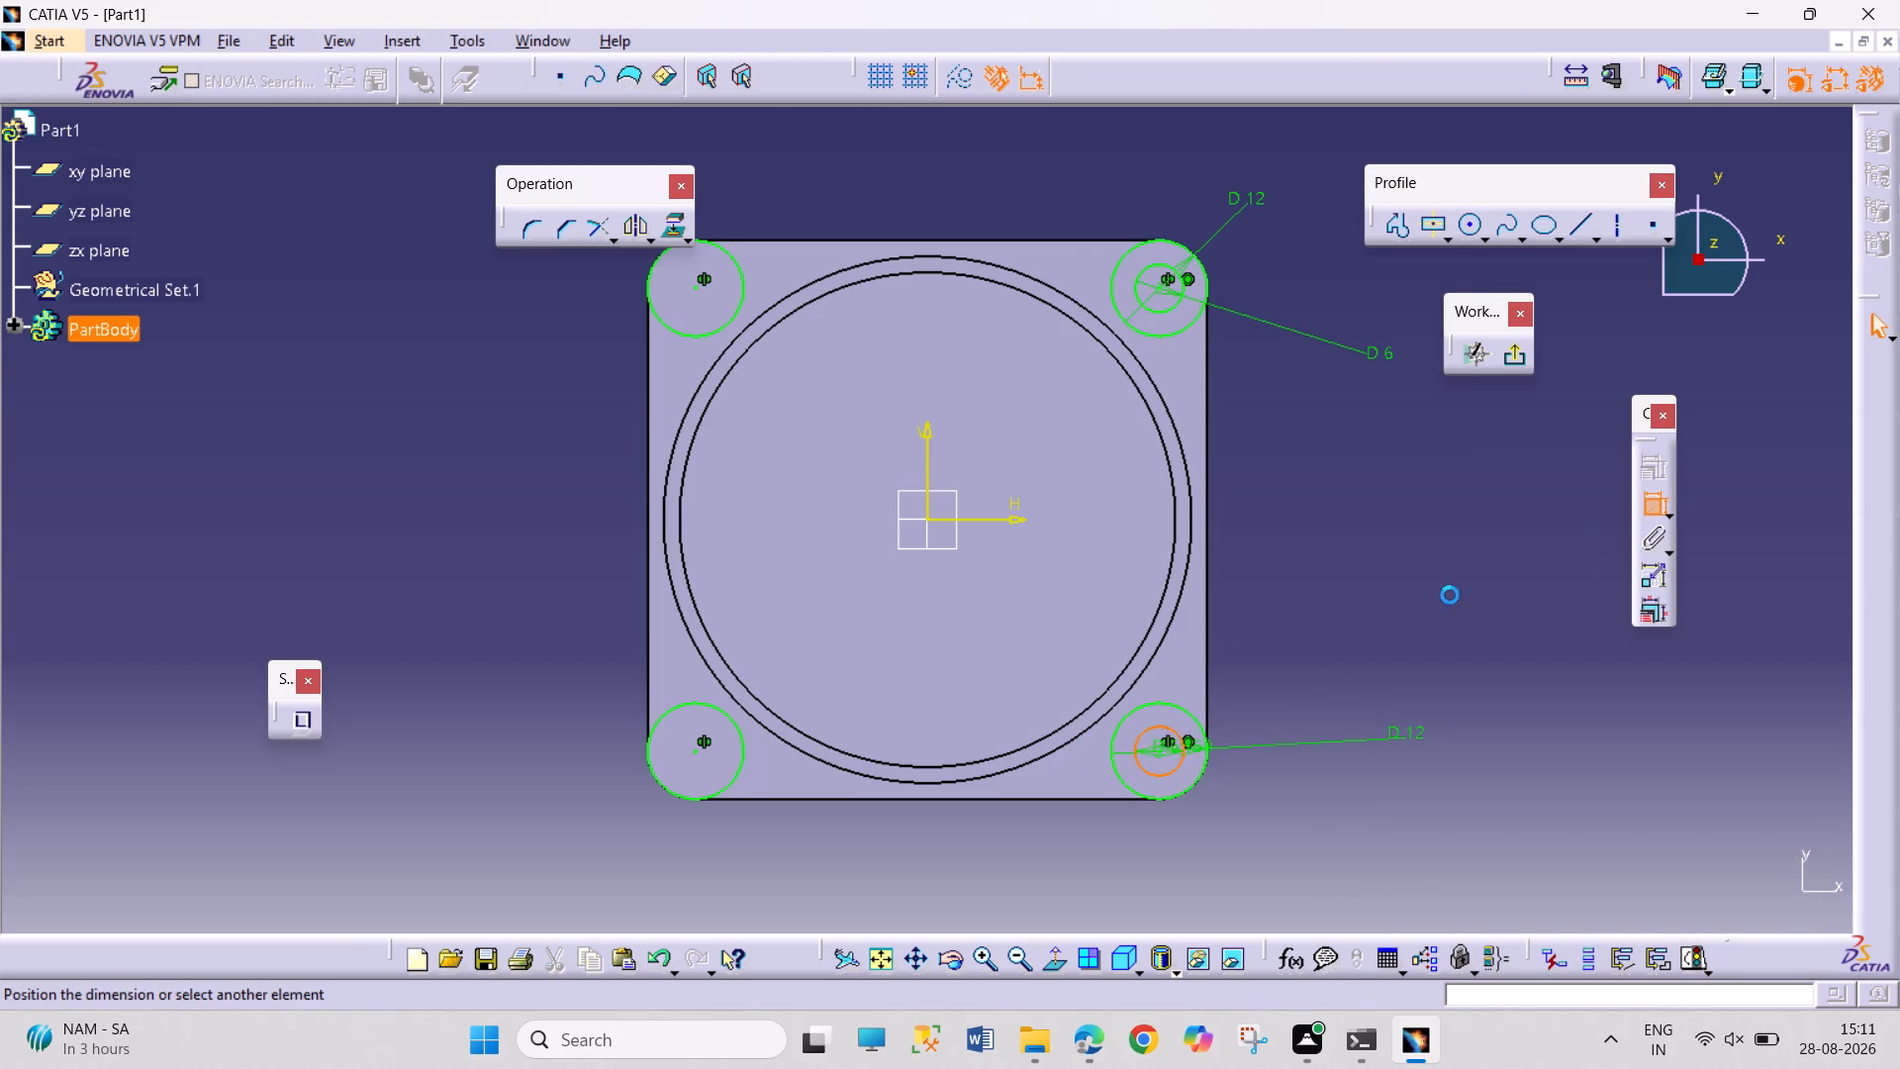
pyautogui.click(1323, 678)
pyautogui.doubleClick(1333, 670)
pyautogui.press('6')
pyautogui.press('Return')
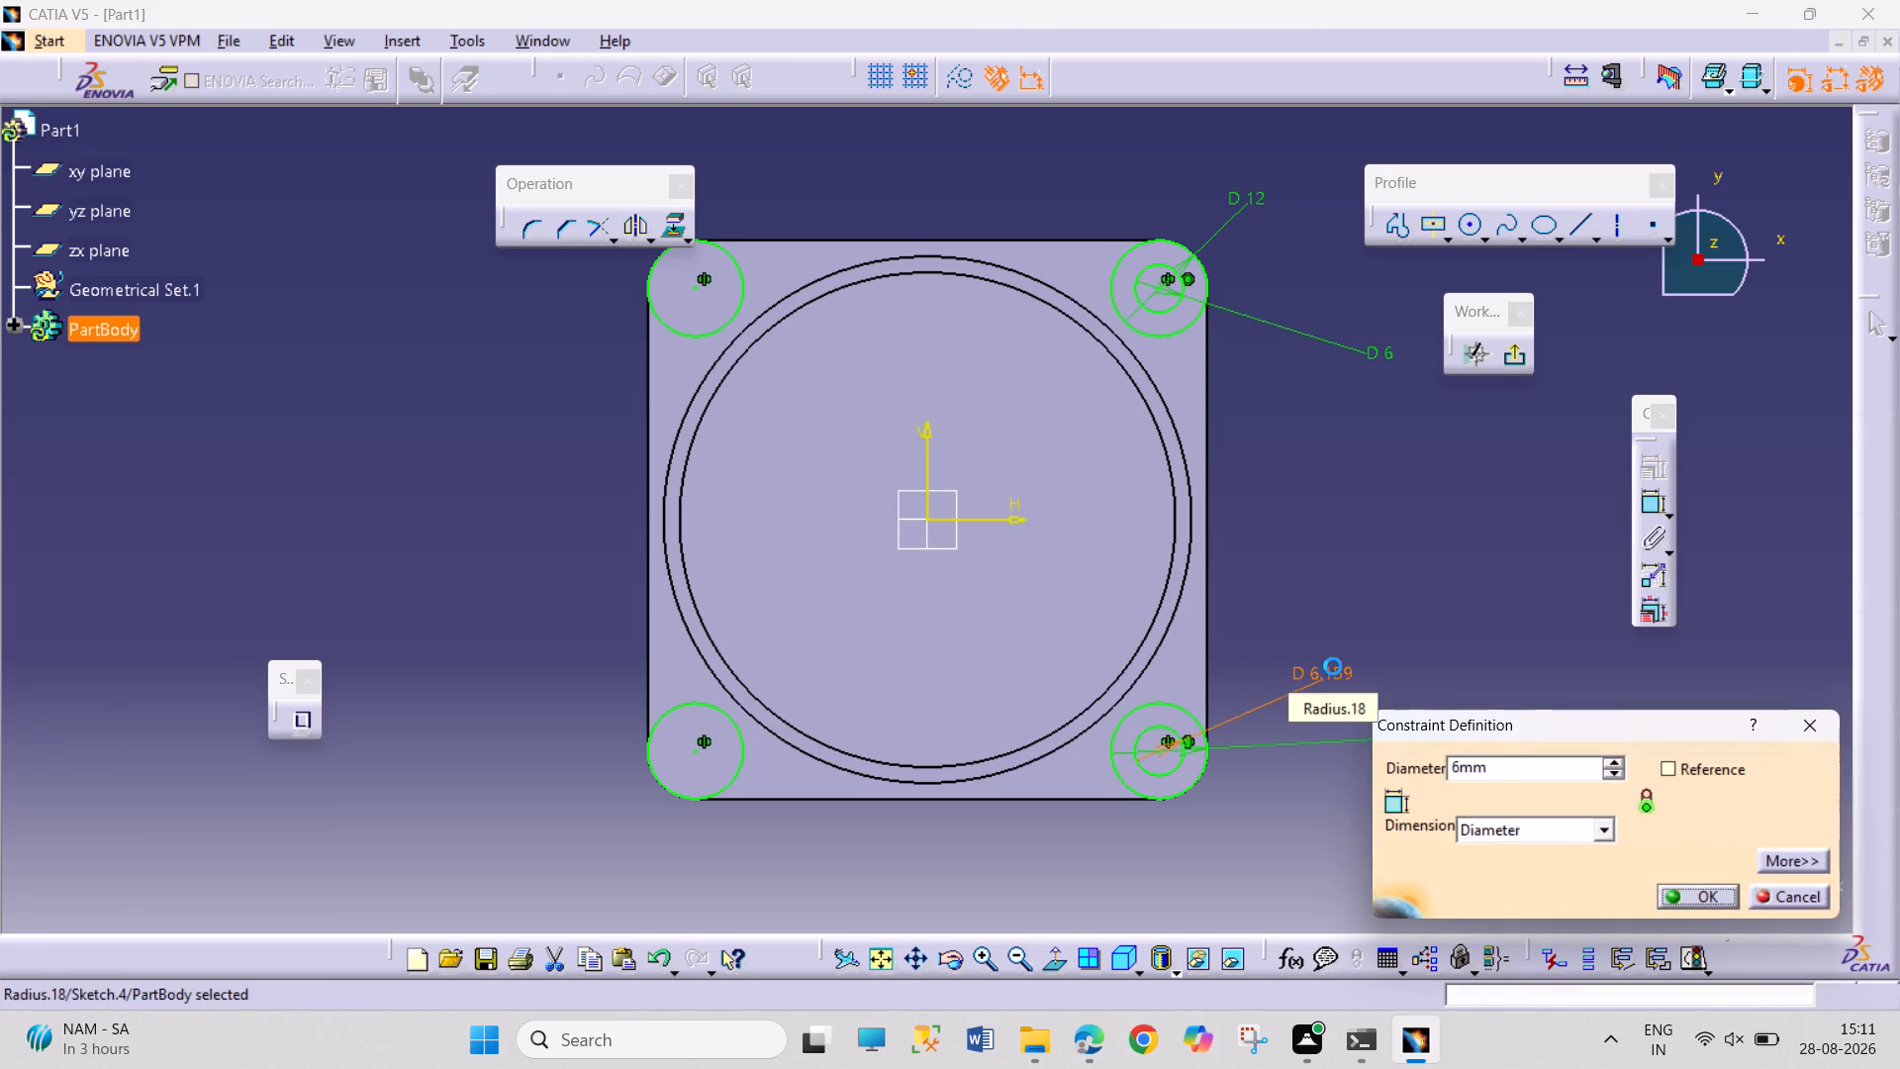
# Mirror both 6 mm circles about the sketch's vertical axis onto the -X corners.
pyautogui.click(1185, 763)
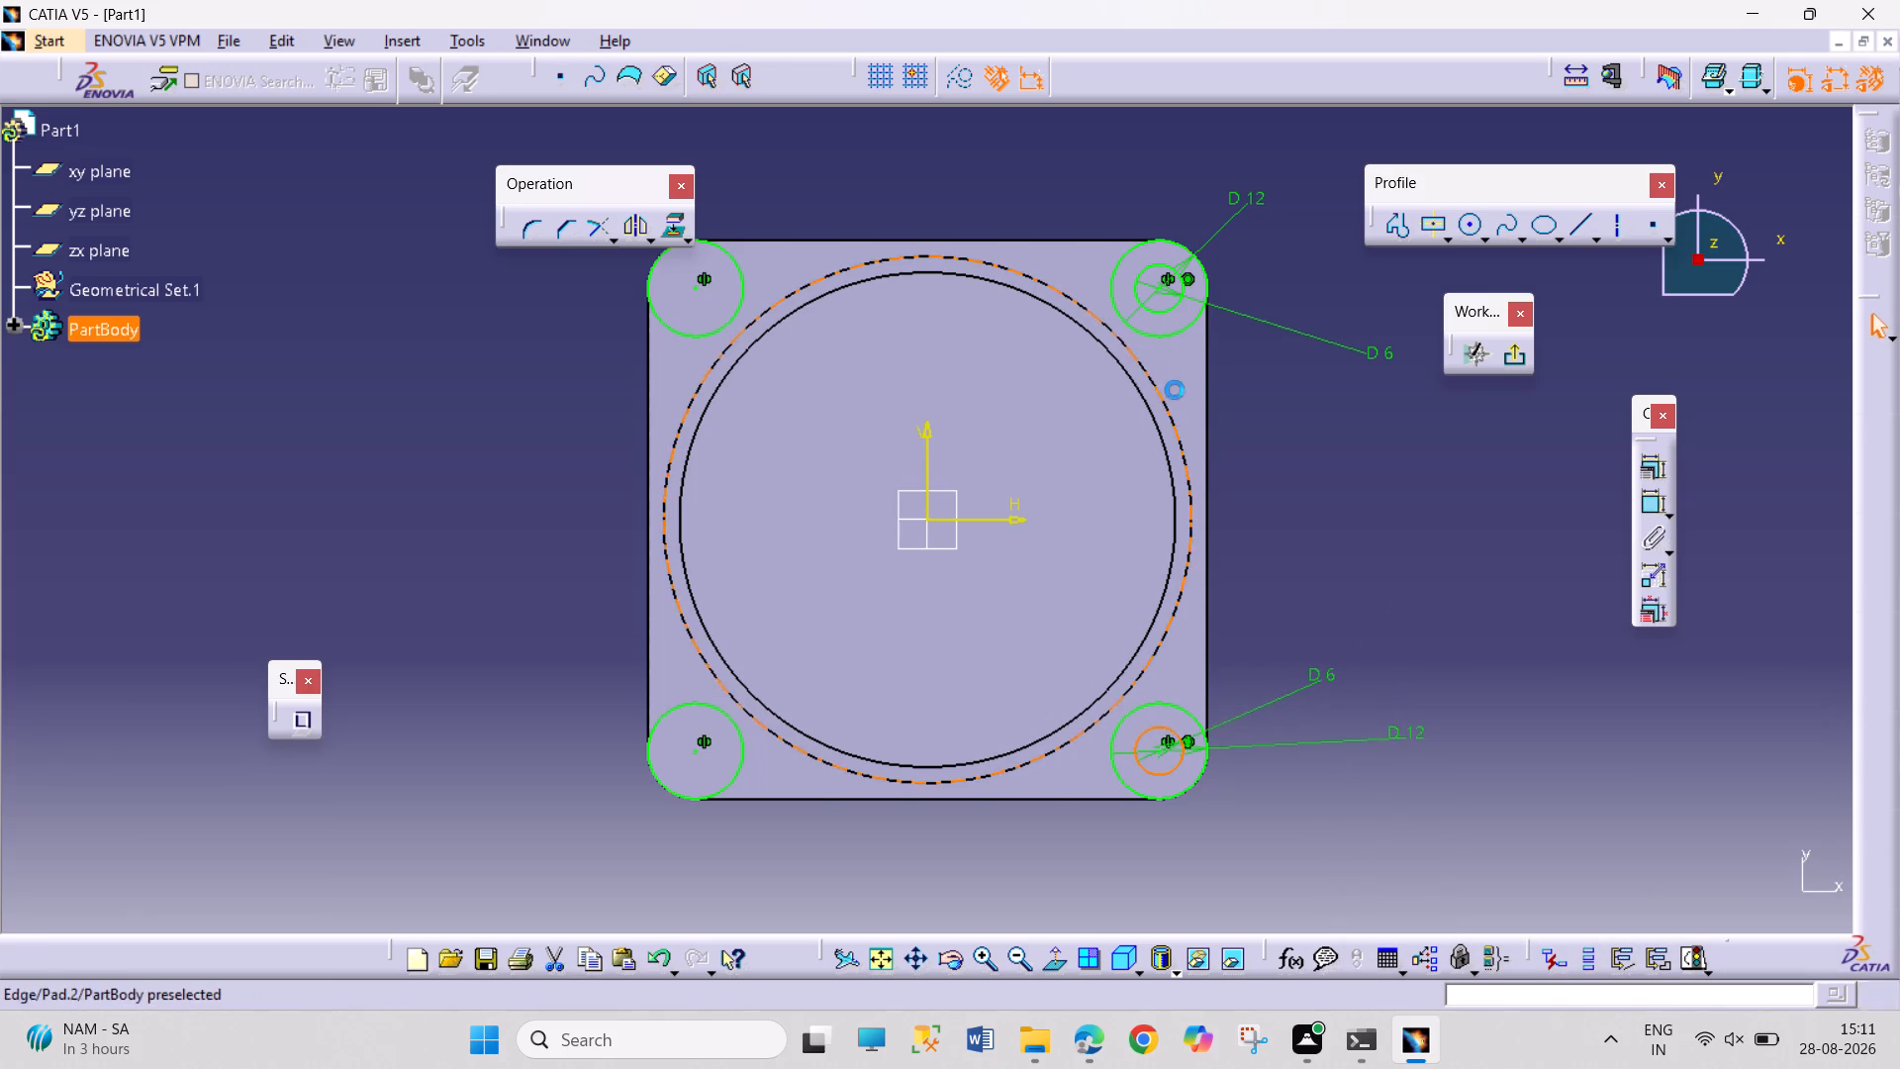
pyautogui.keyDown('ctrl'); pyautogui.click(1181, 305); pyautogui.keyUp('ctrl')
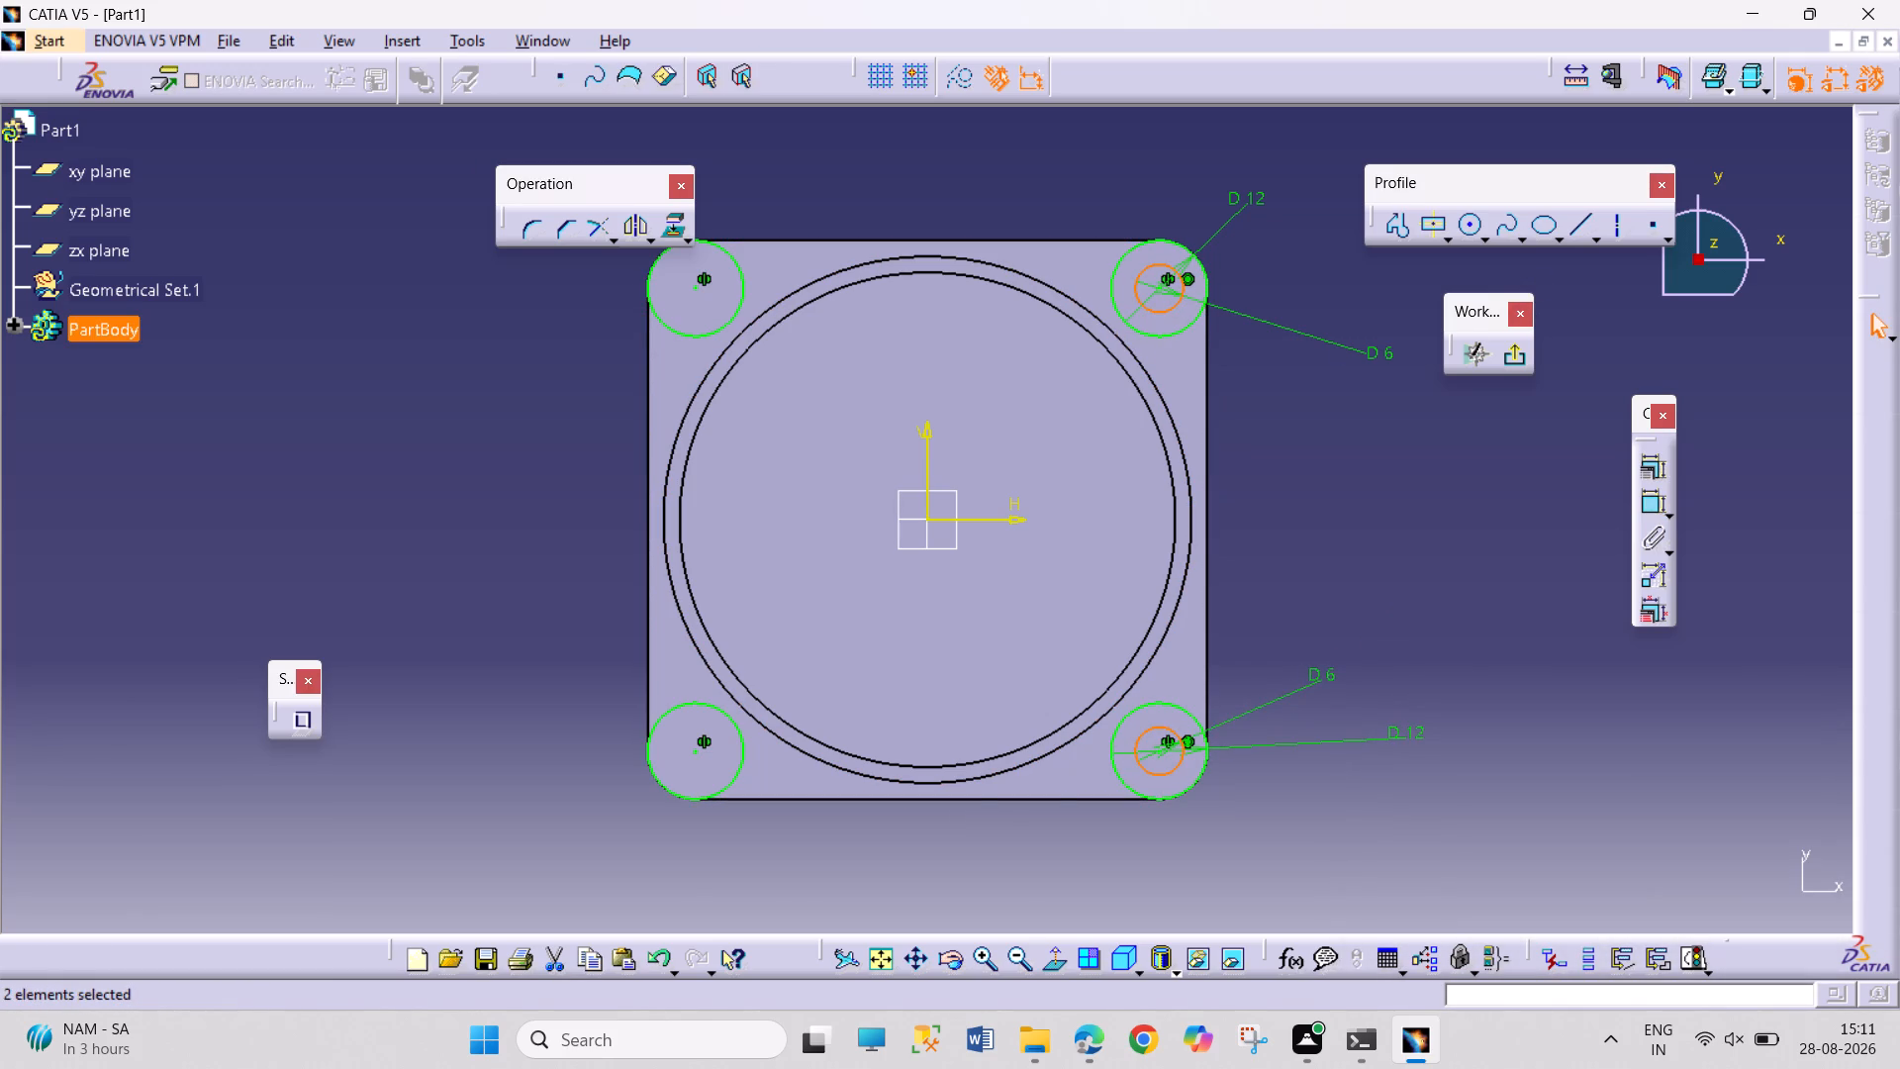
pyautogui.click(638, 228)
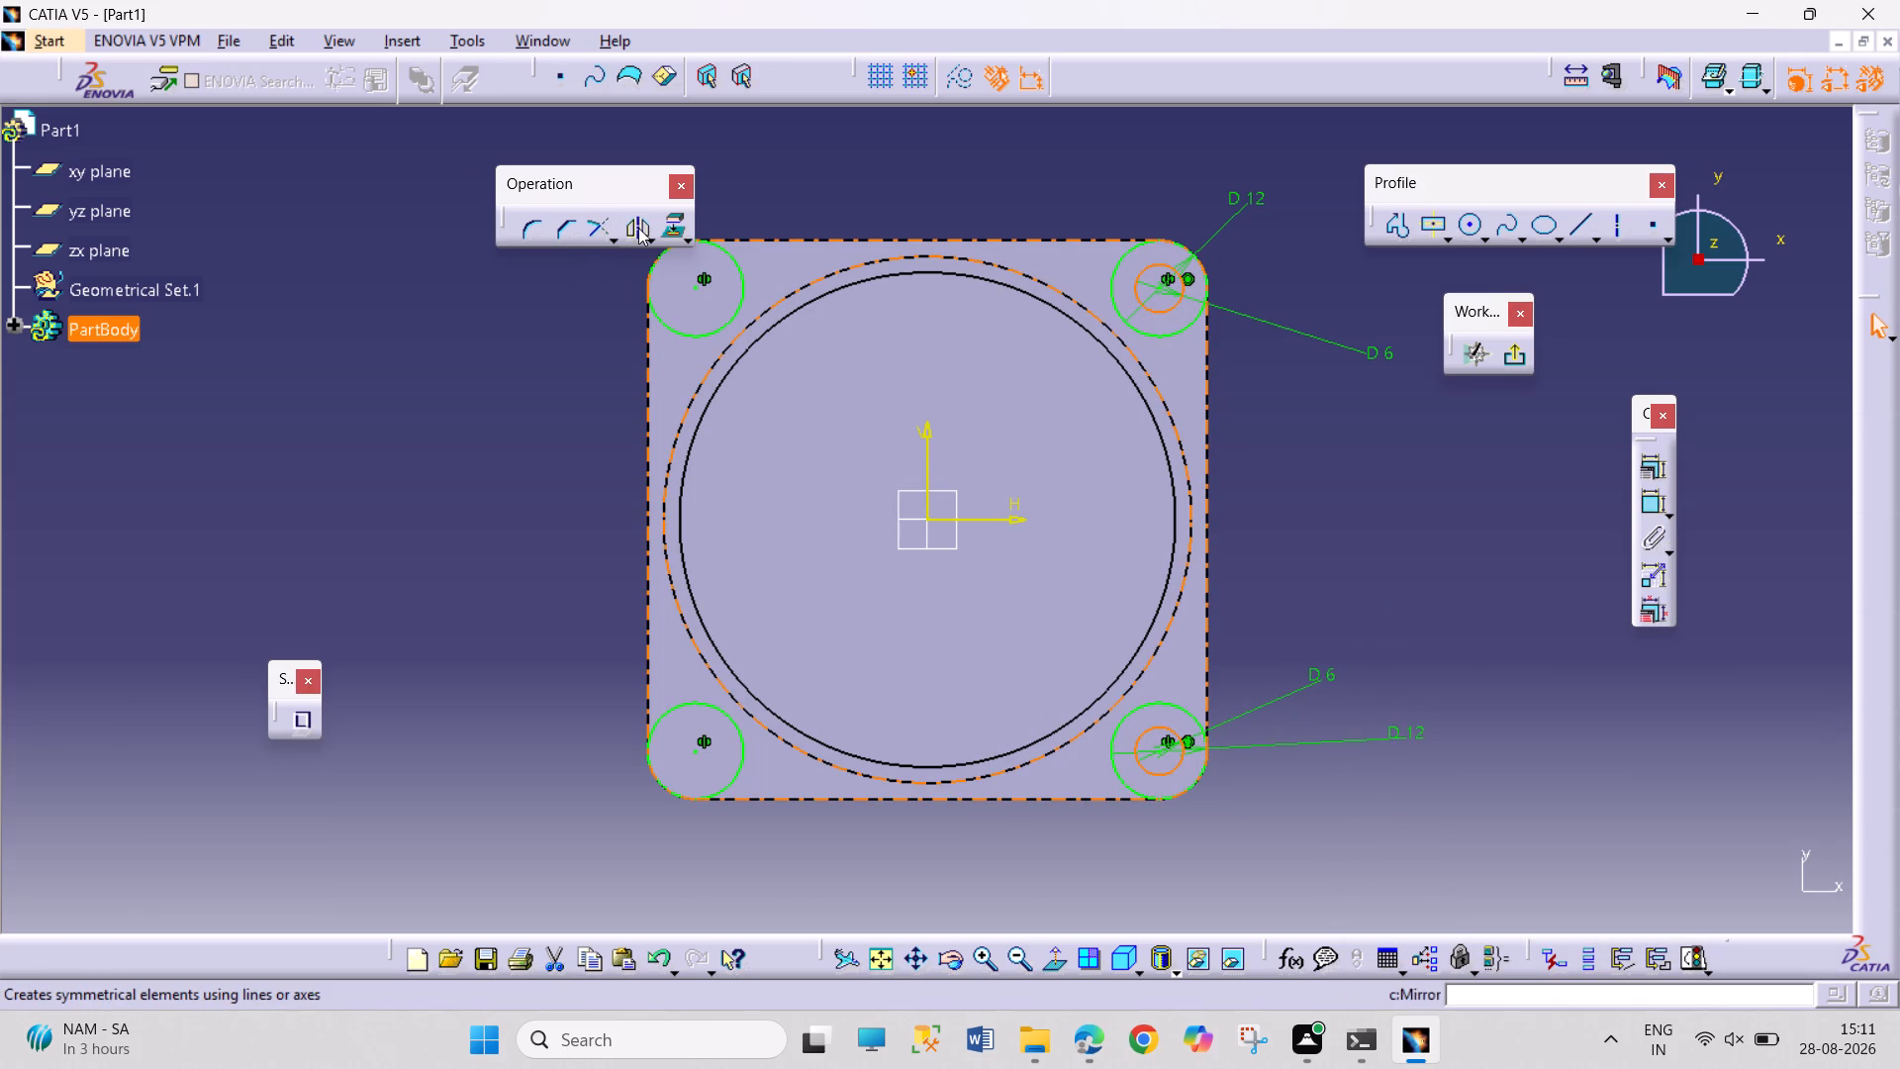
pyautogui.click(929, 450)
pyautogui.click(1329, 554)
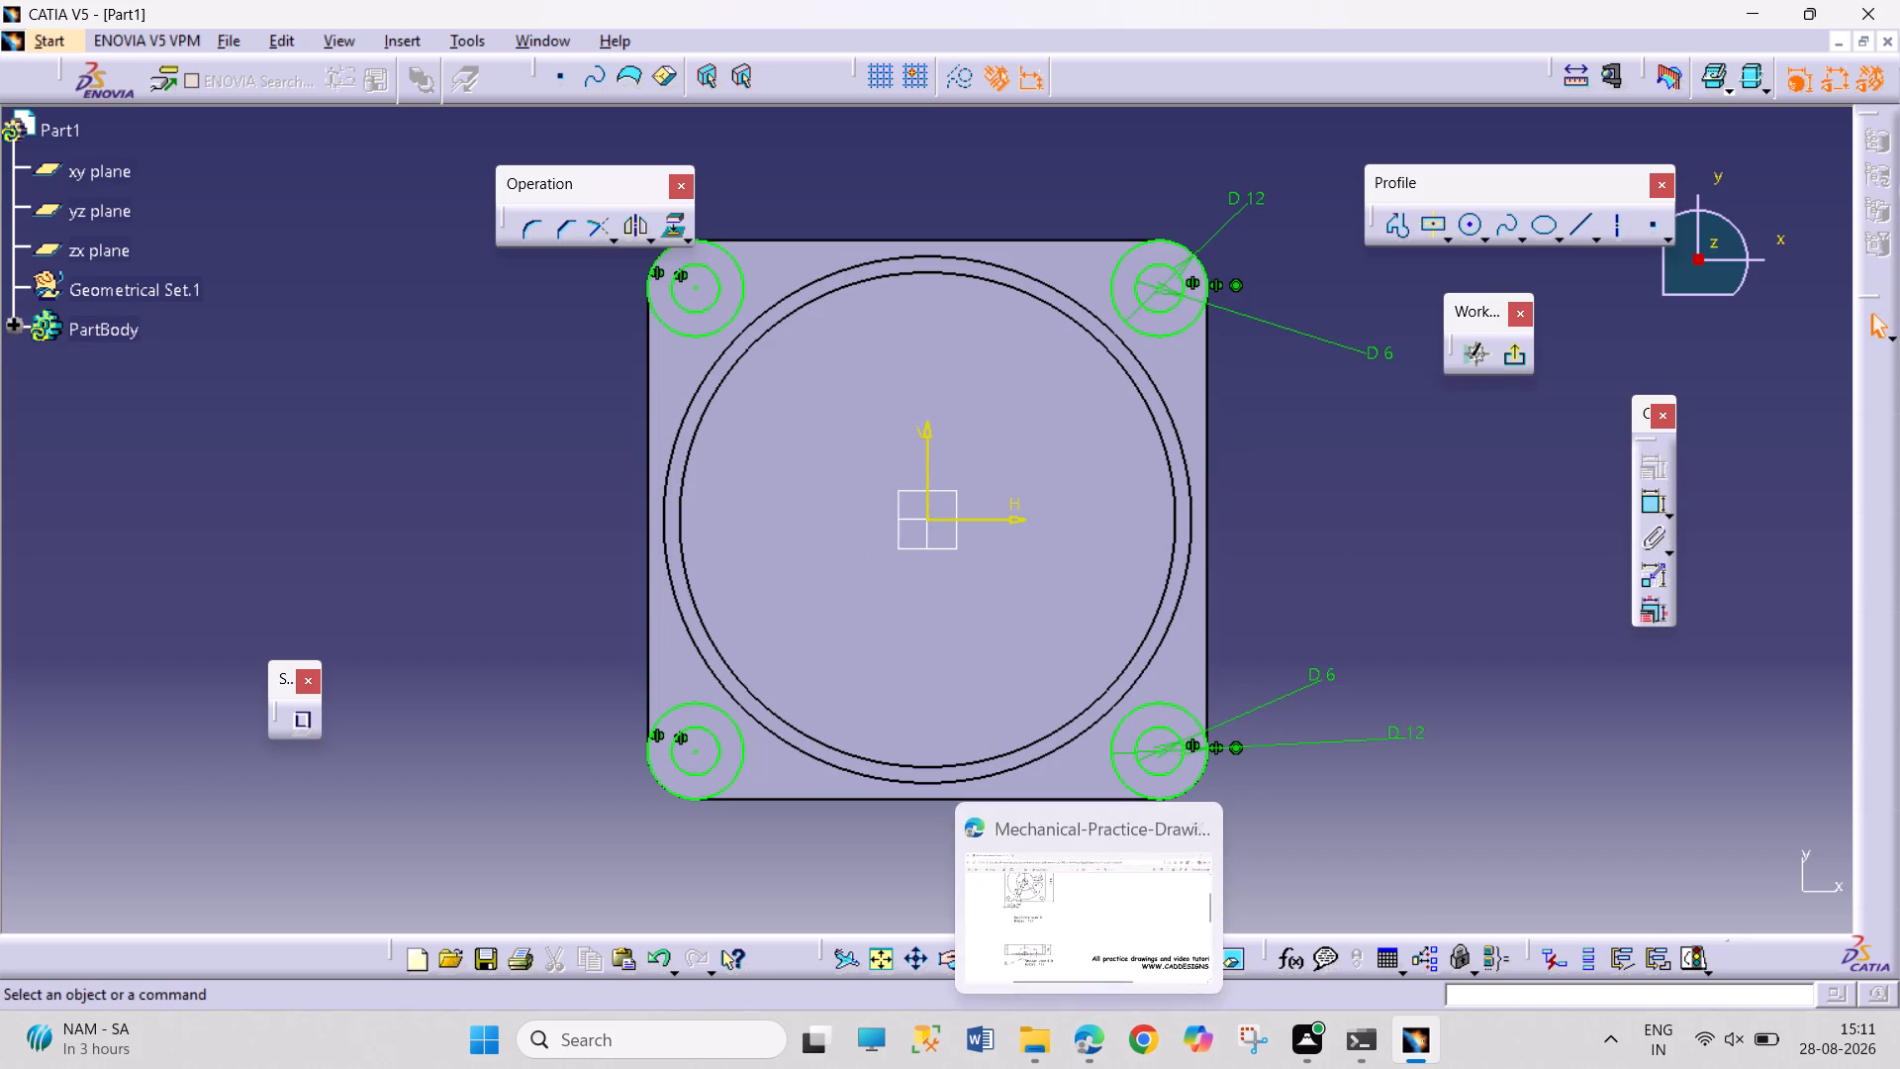
# Exit the sketch and pad the four corner boss rings to a length of 15 mm.
pyautogui.click(1516, 353)
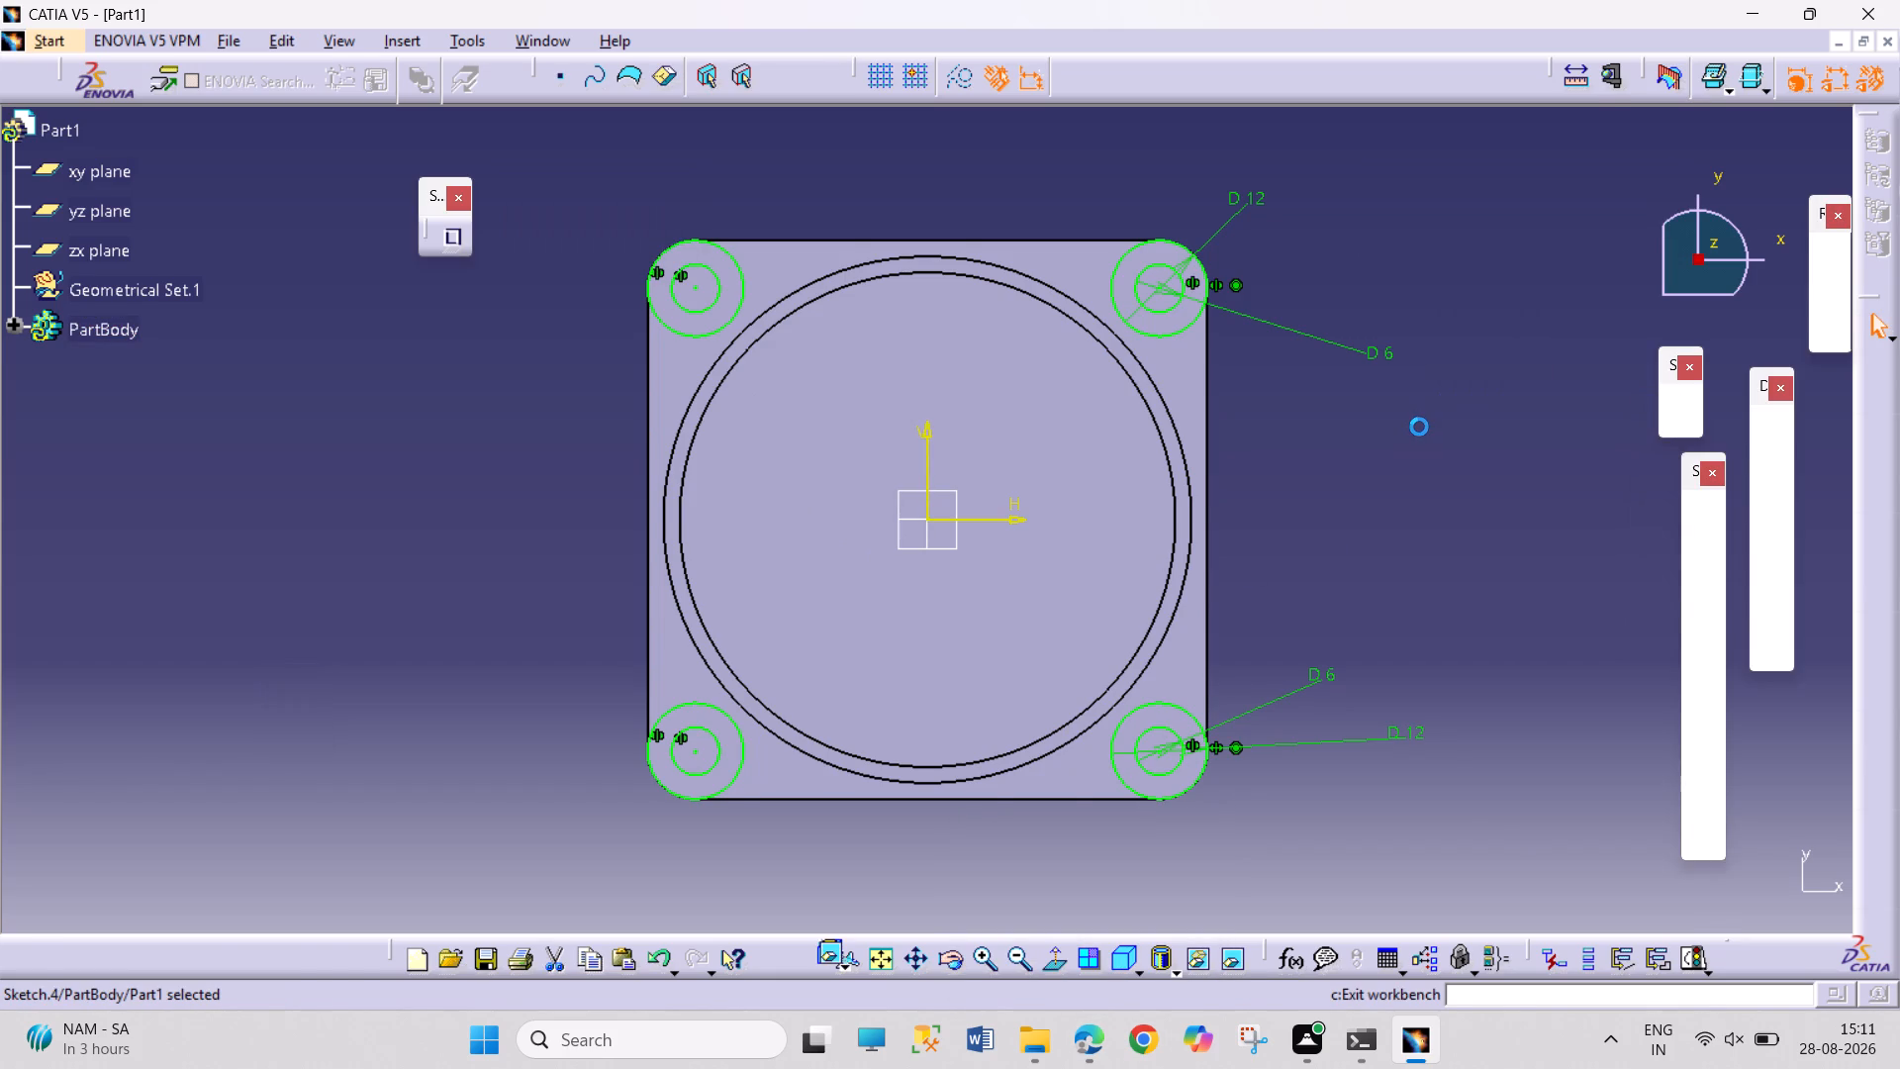
pyautogui.click(1707, 531)
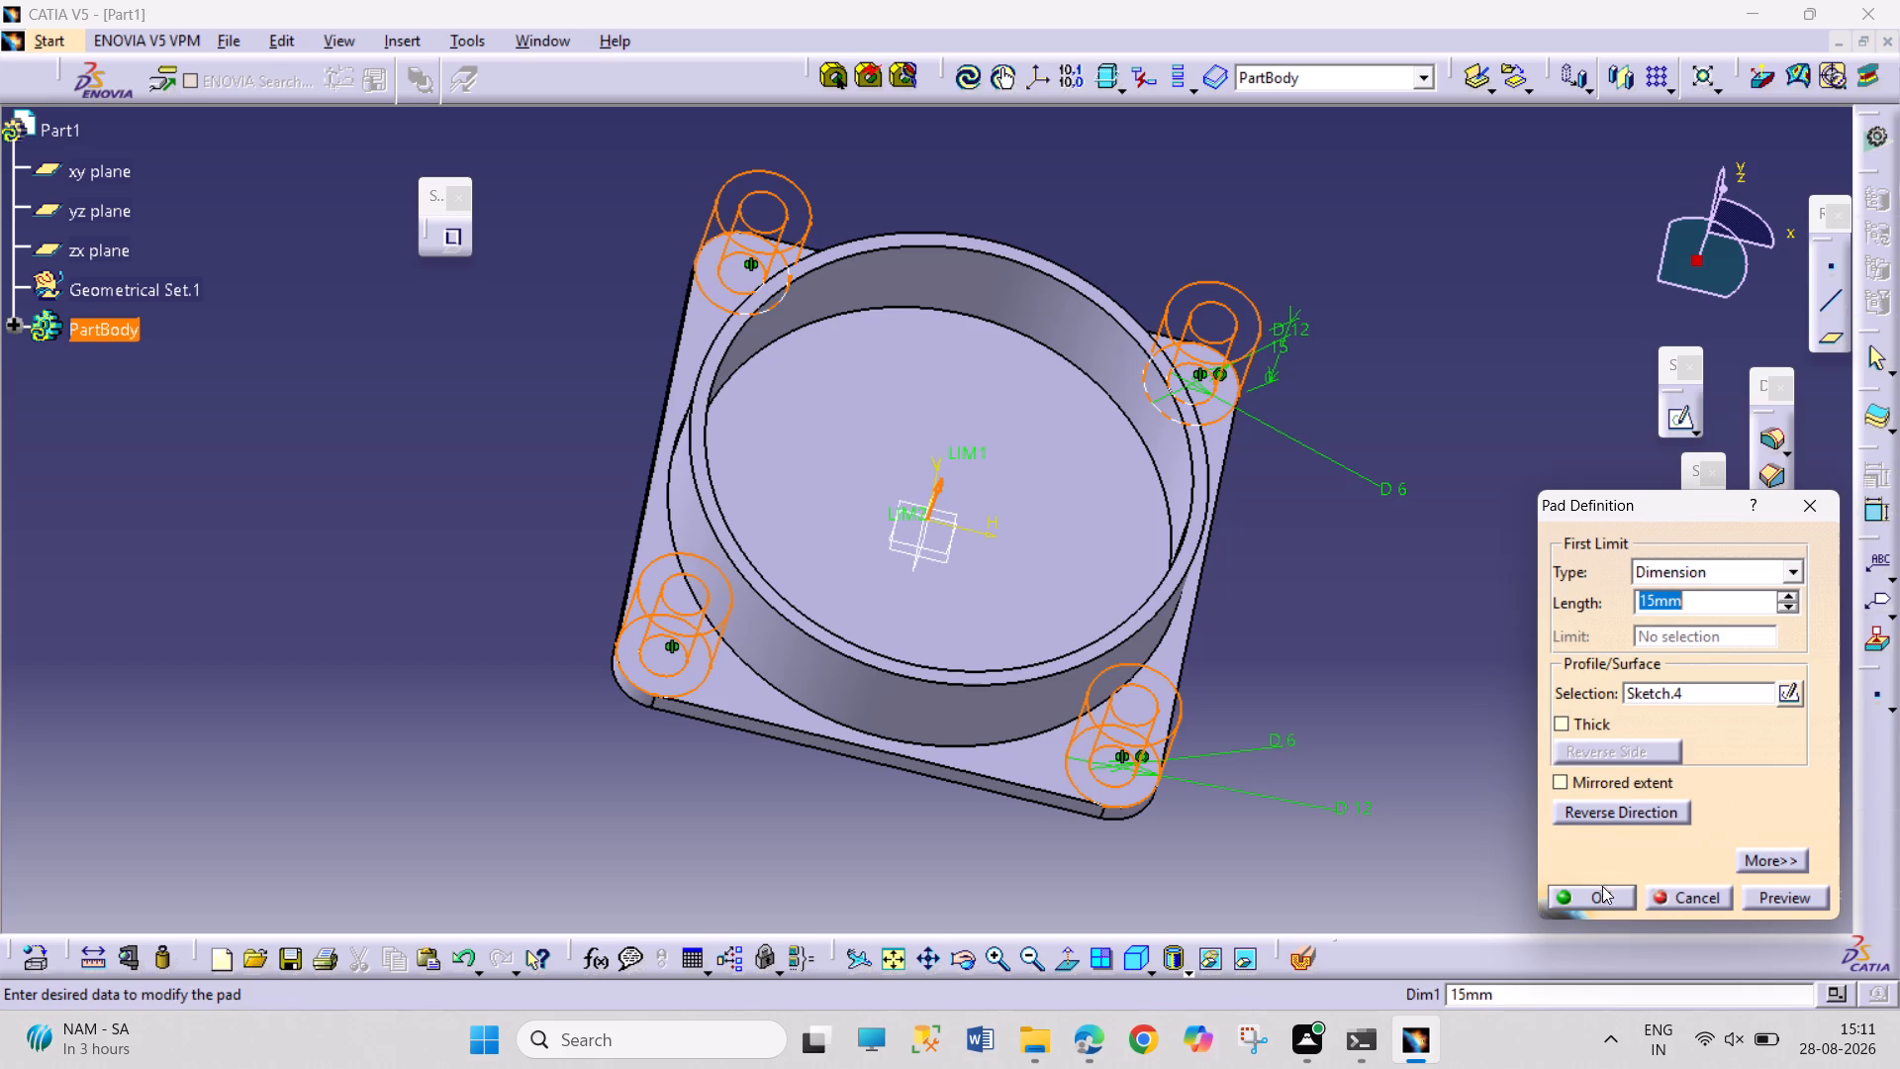
pyautogui.click(1601, 893)
pyautogui.click(1634, 787)
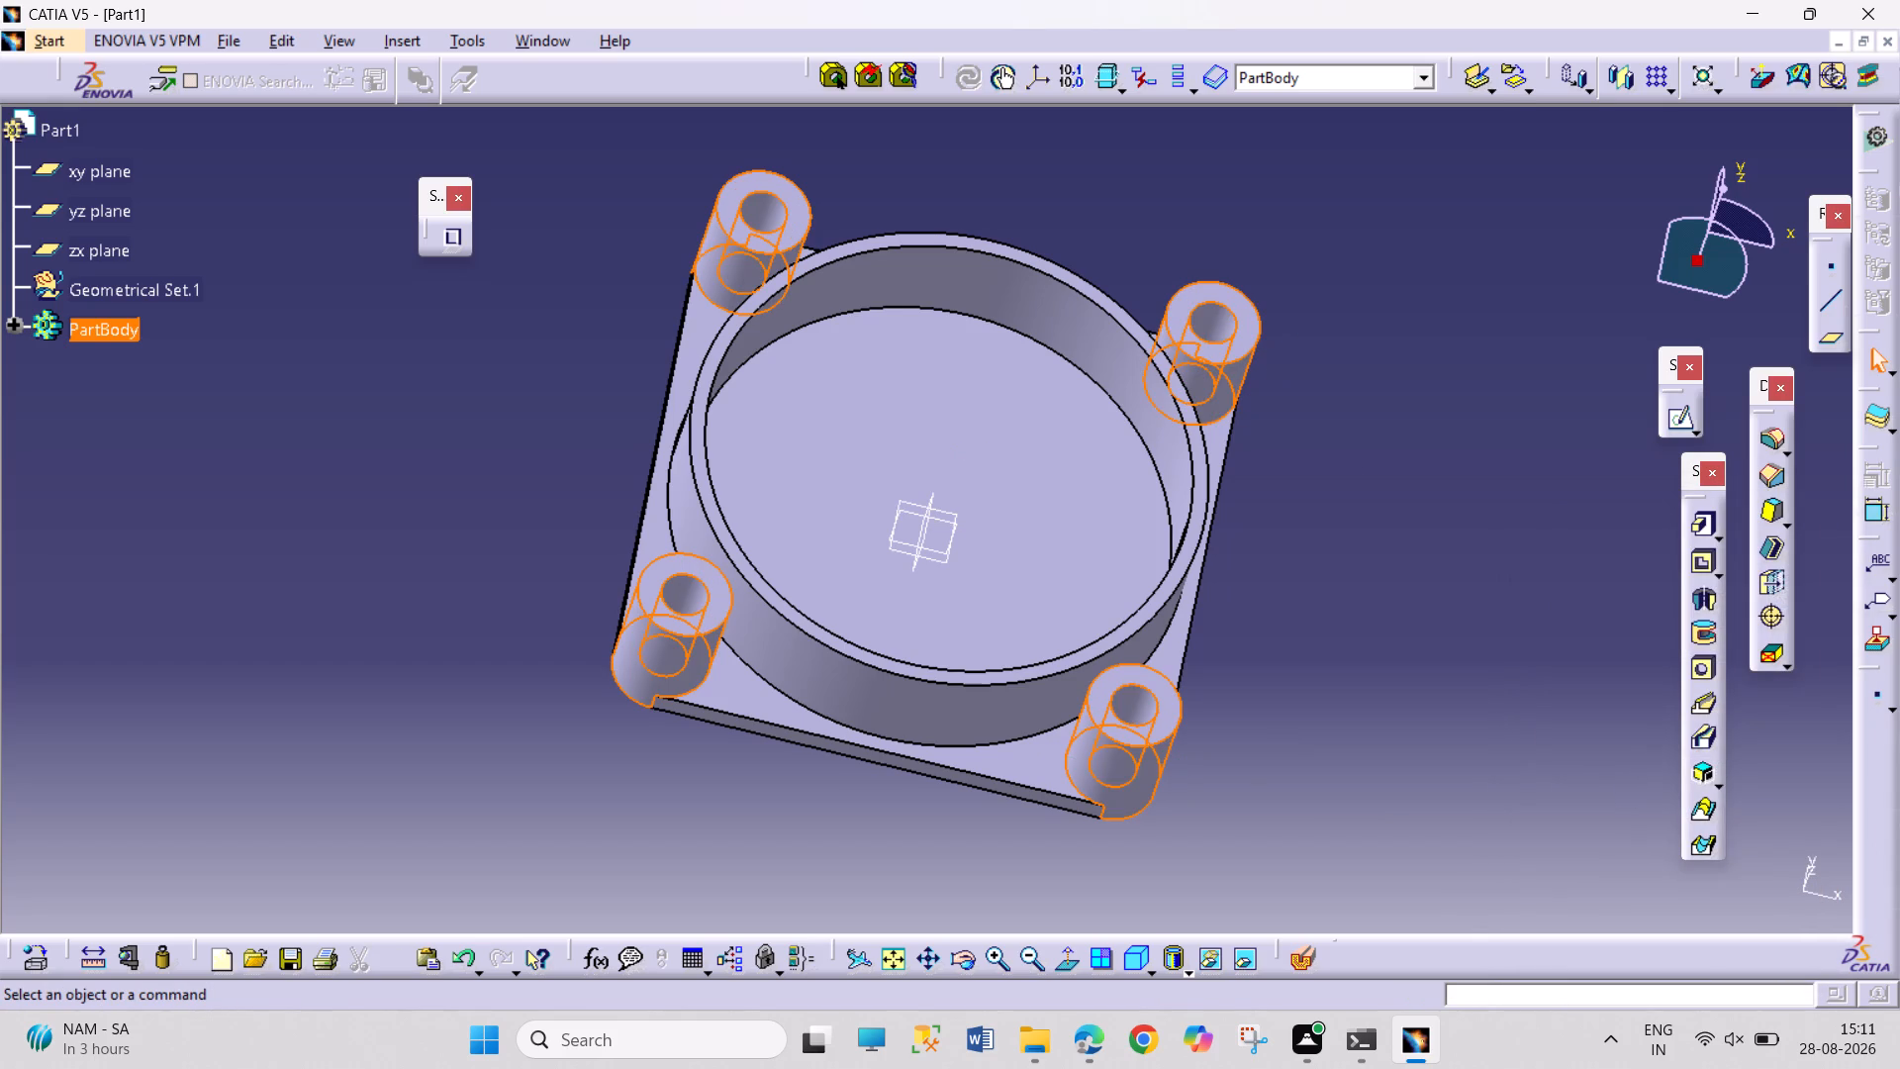
pyautogui.moveTo(1631, 798); pyautogui.dragTo(1579, 886)
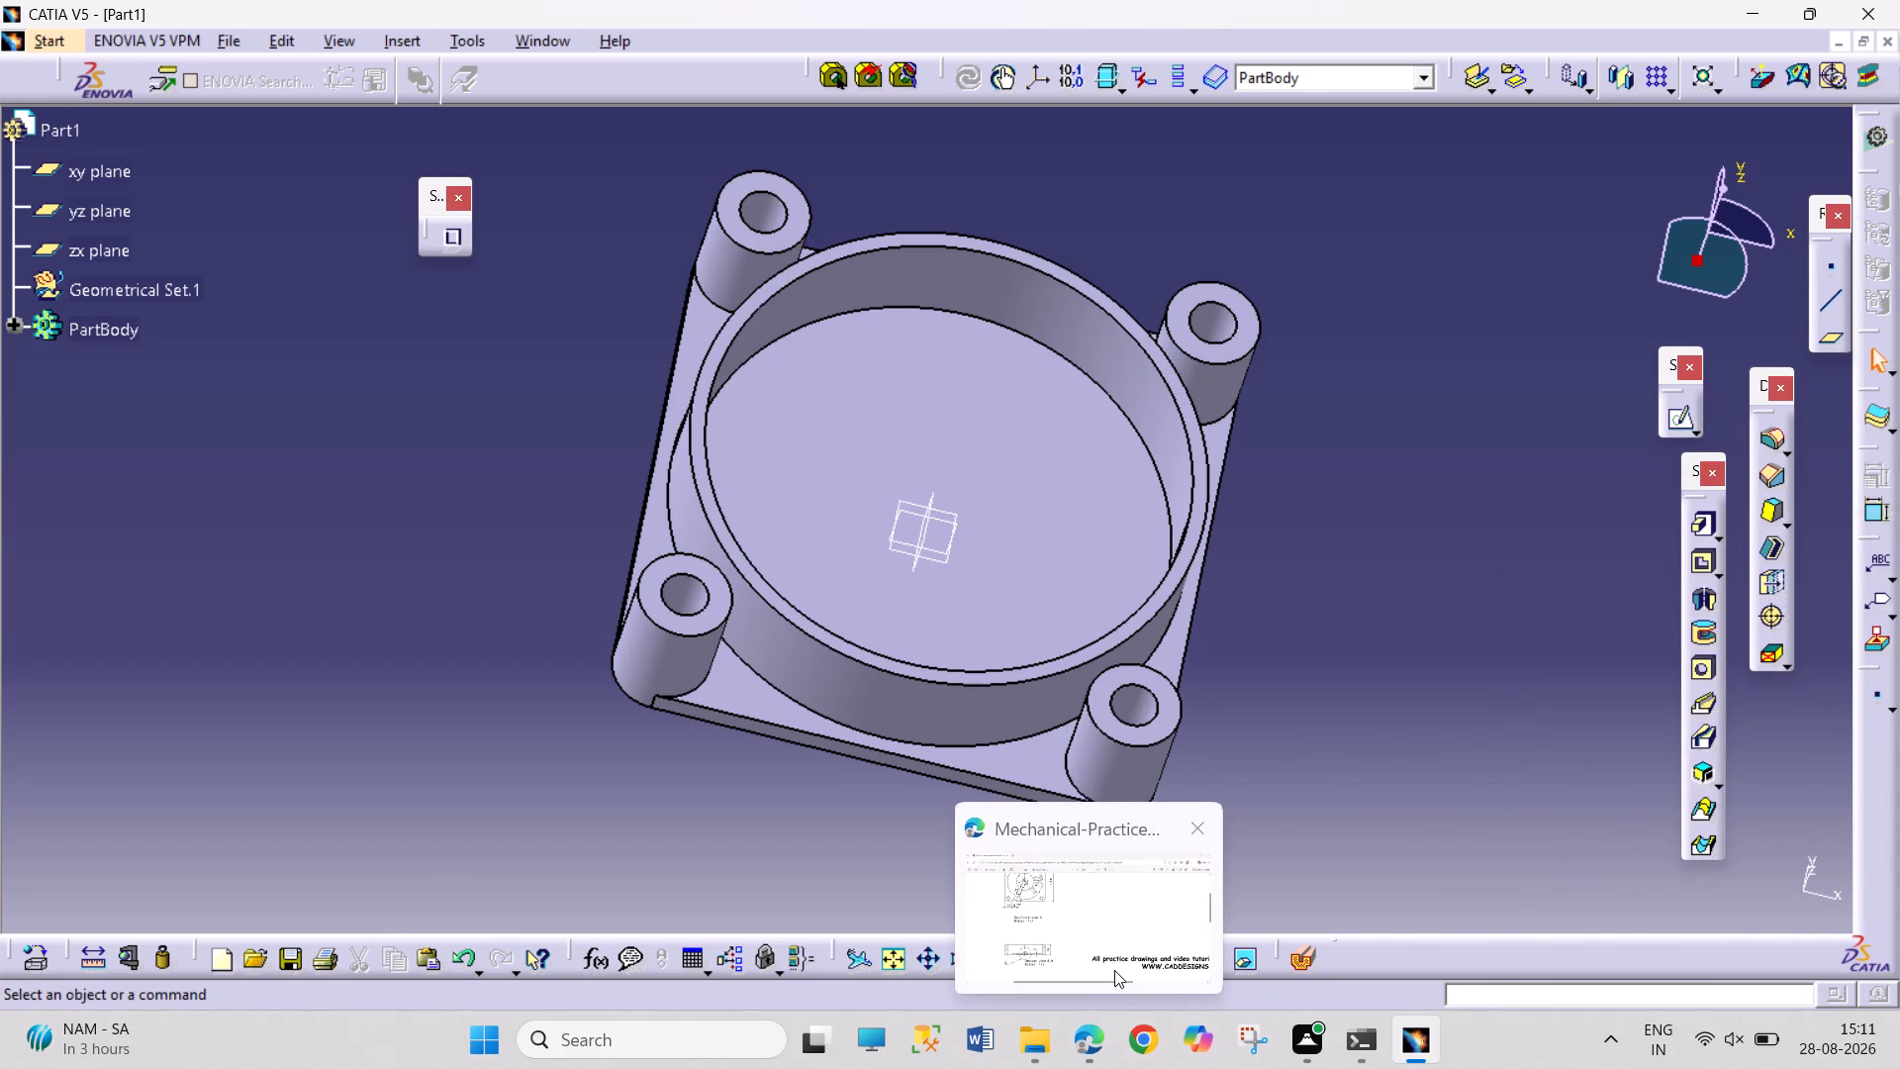
# Check the PDF drawing, reopen the corner boss sketch and join the 12 mm circles at the -X -Y and +X +Y corners with two bi-tangent lines.
pyautogui.click(1114, 970)
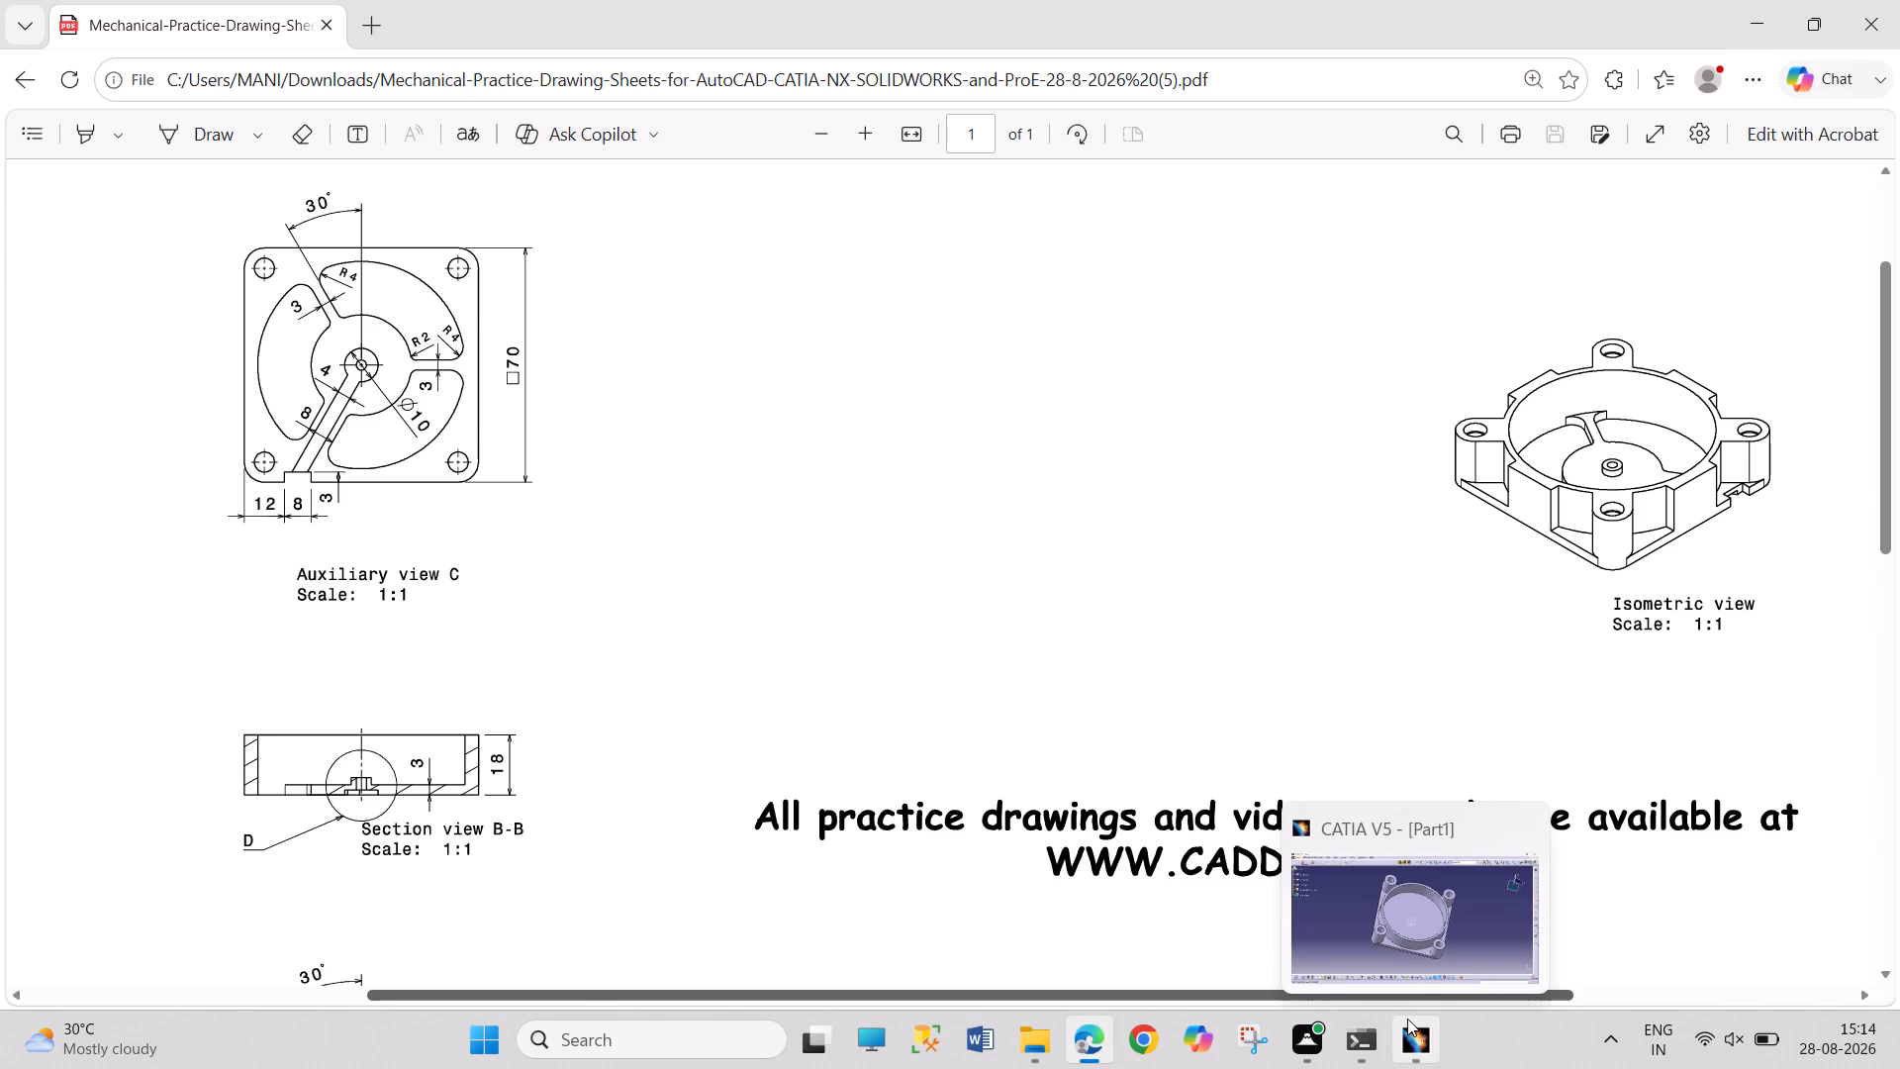
pyautogui.click(1408, 933)
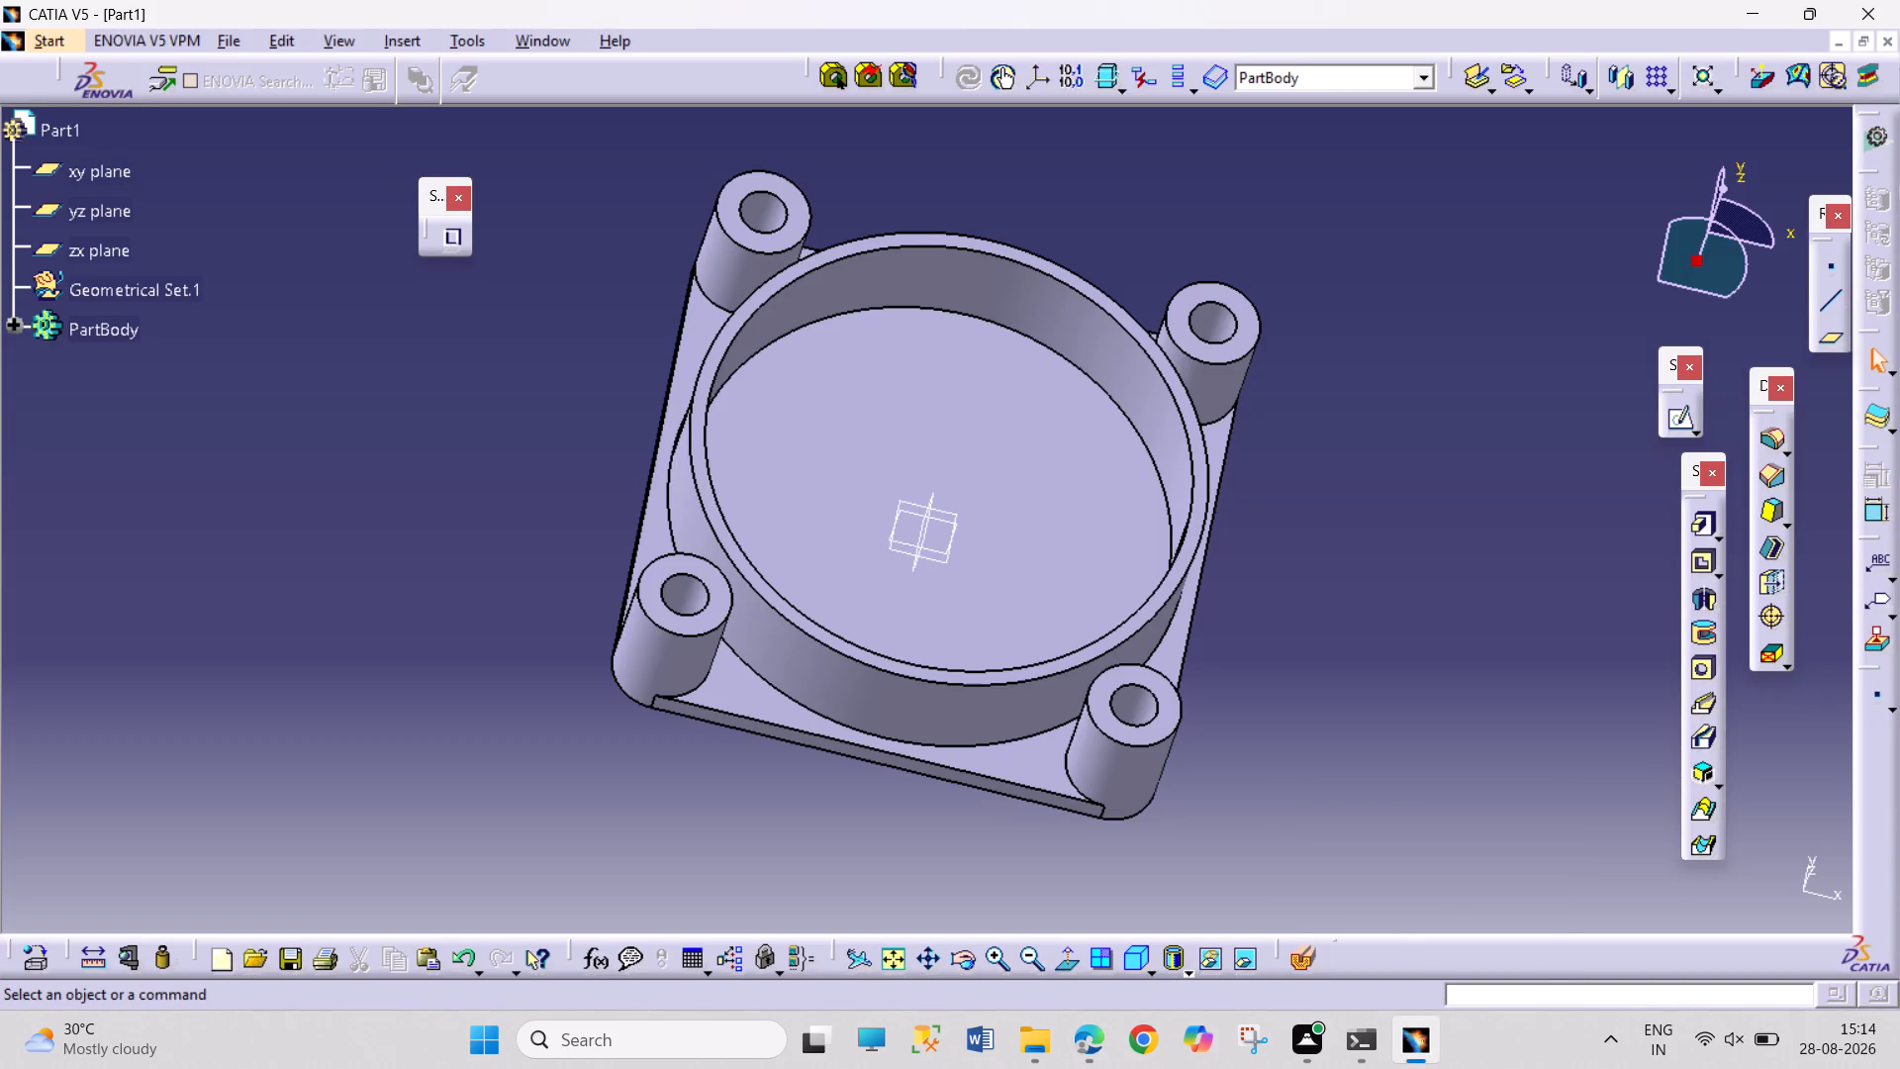
pyautogui.click(23, 323)
pyautogui.doubleClick(140, 659)
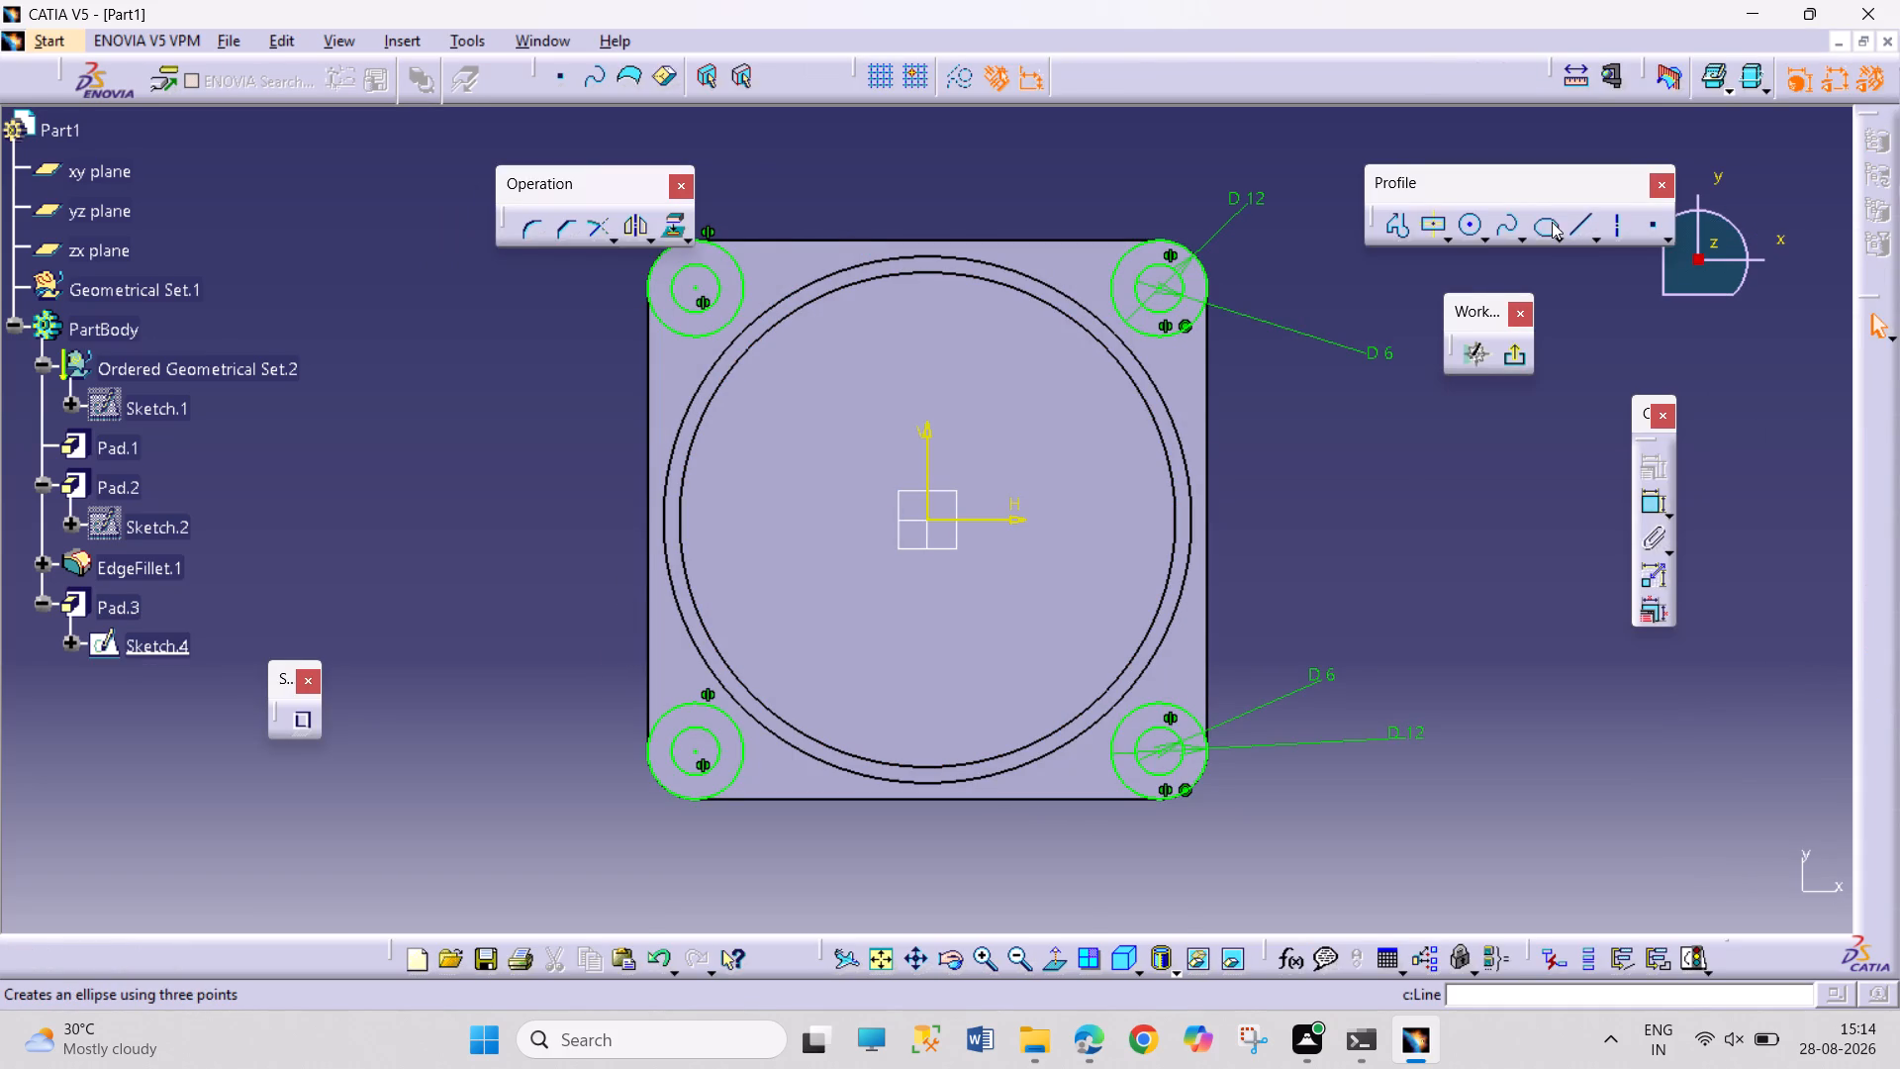
pyautogui.click(1447, 236)
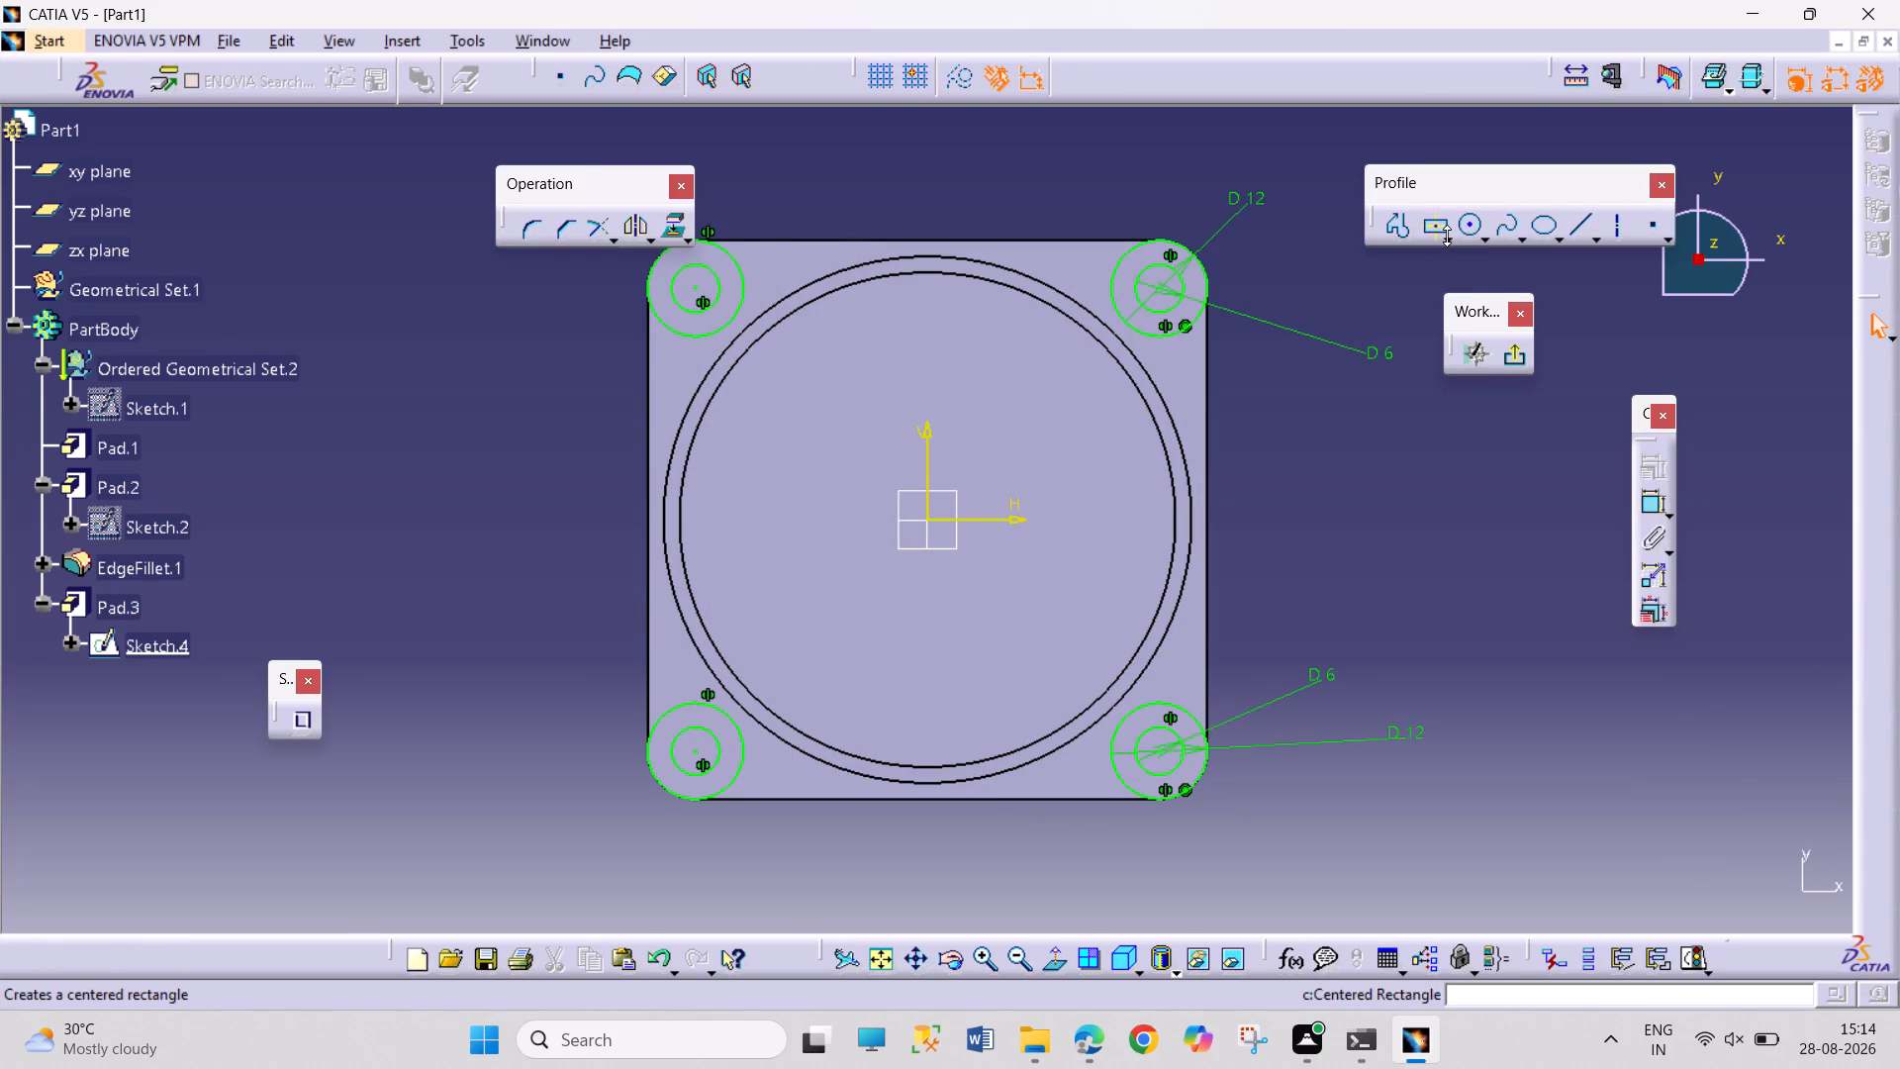
pyautogui.click(1600, 223)
pyautogui.click(1598, 237)
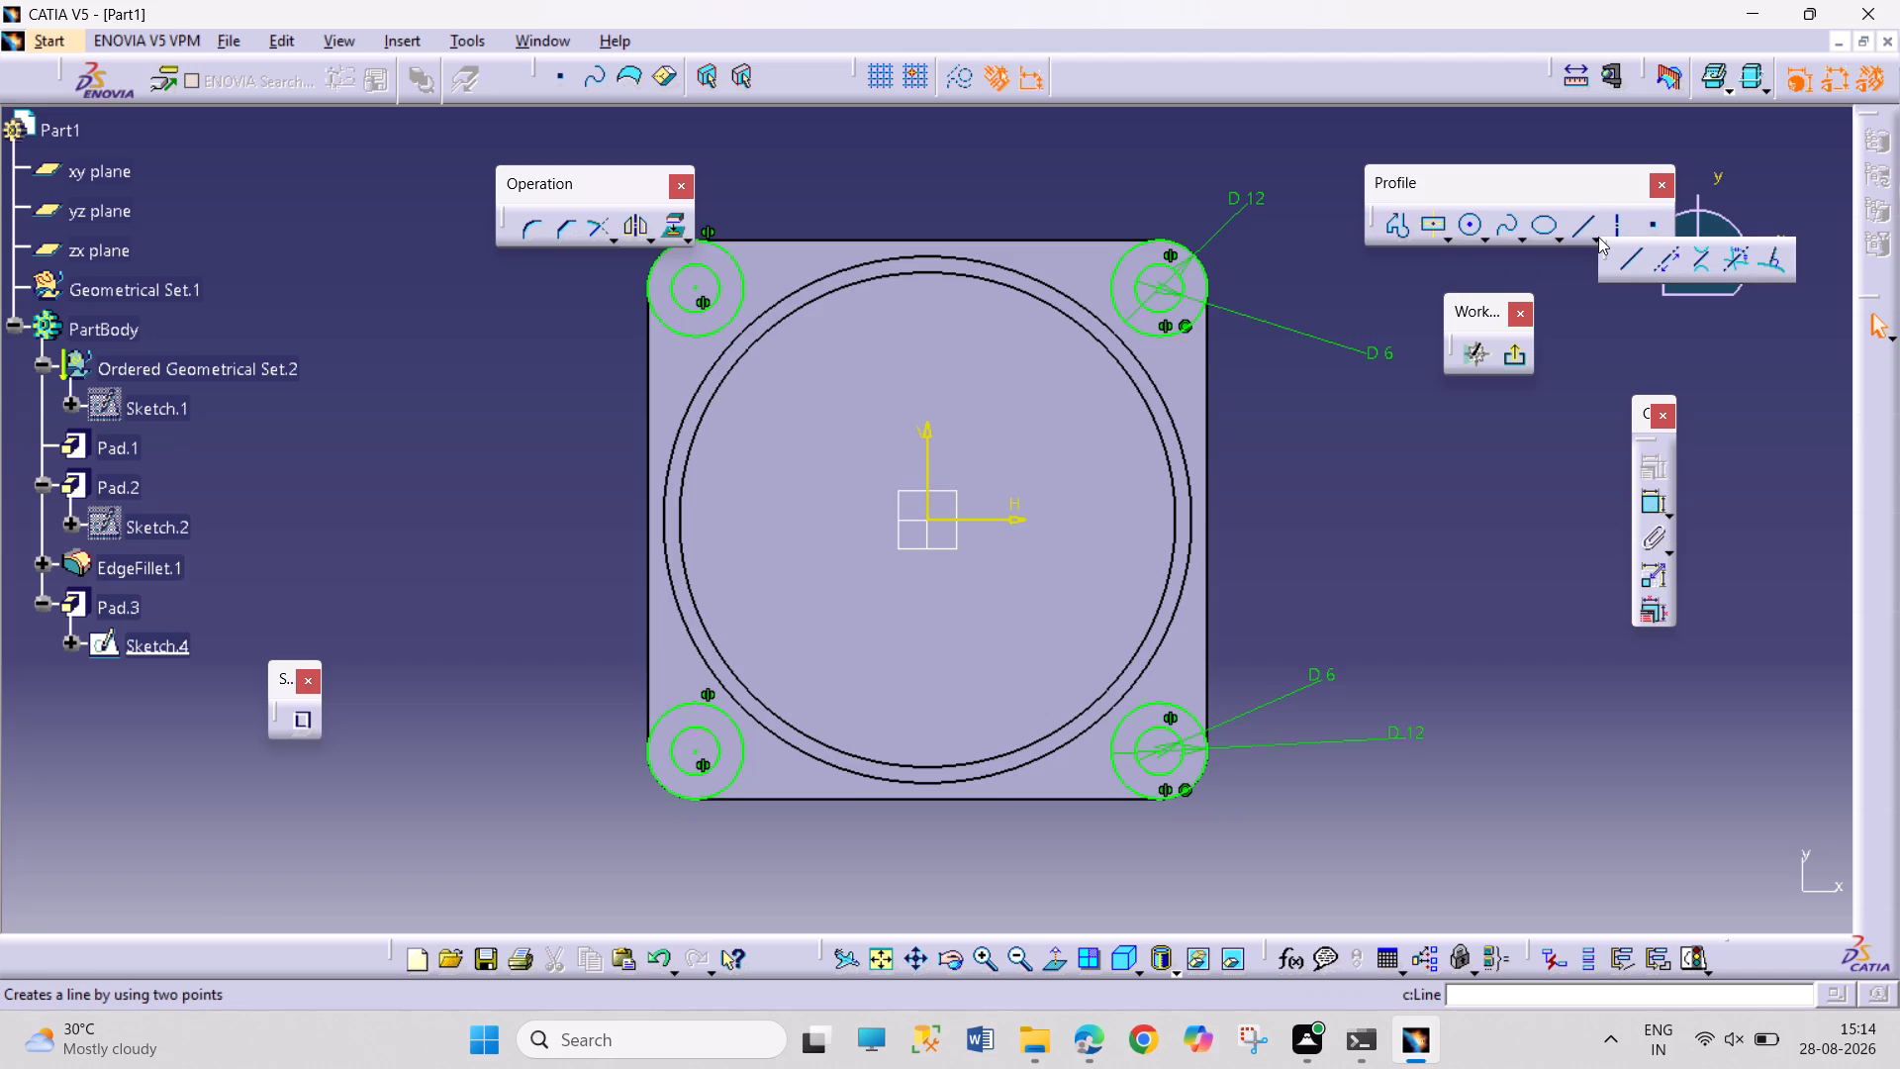
pyautogui.click(1693, 271)
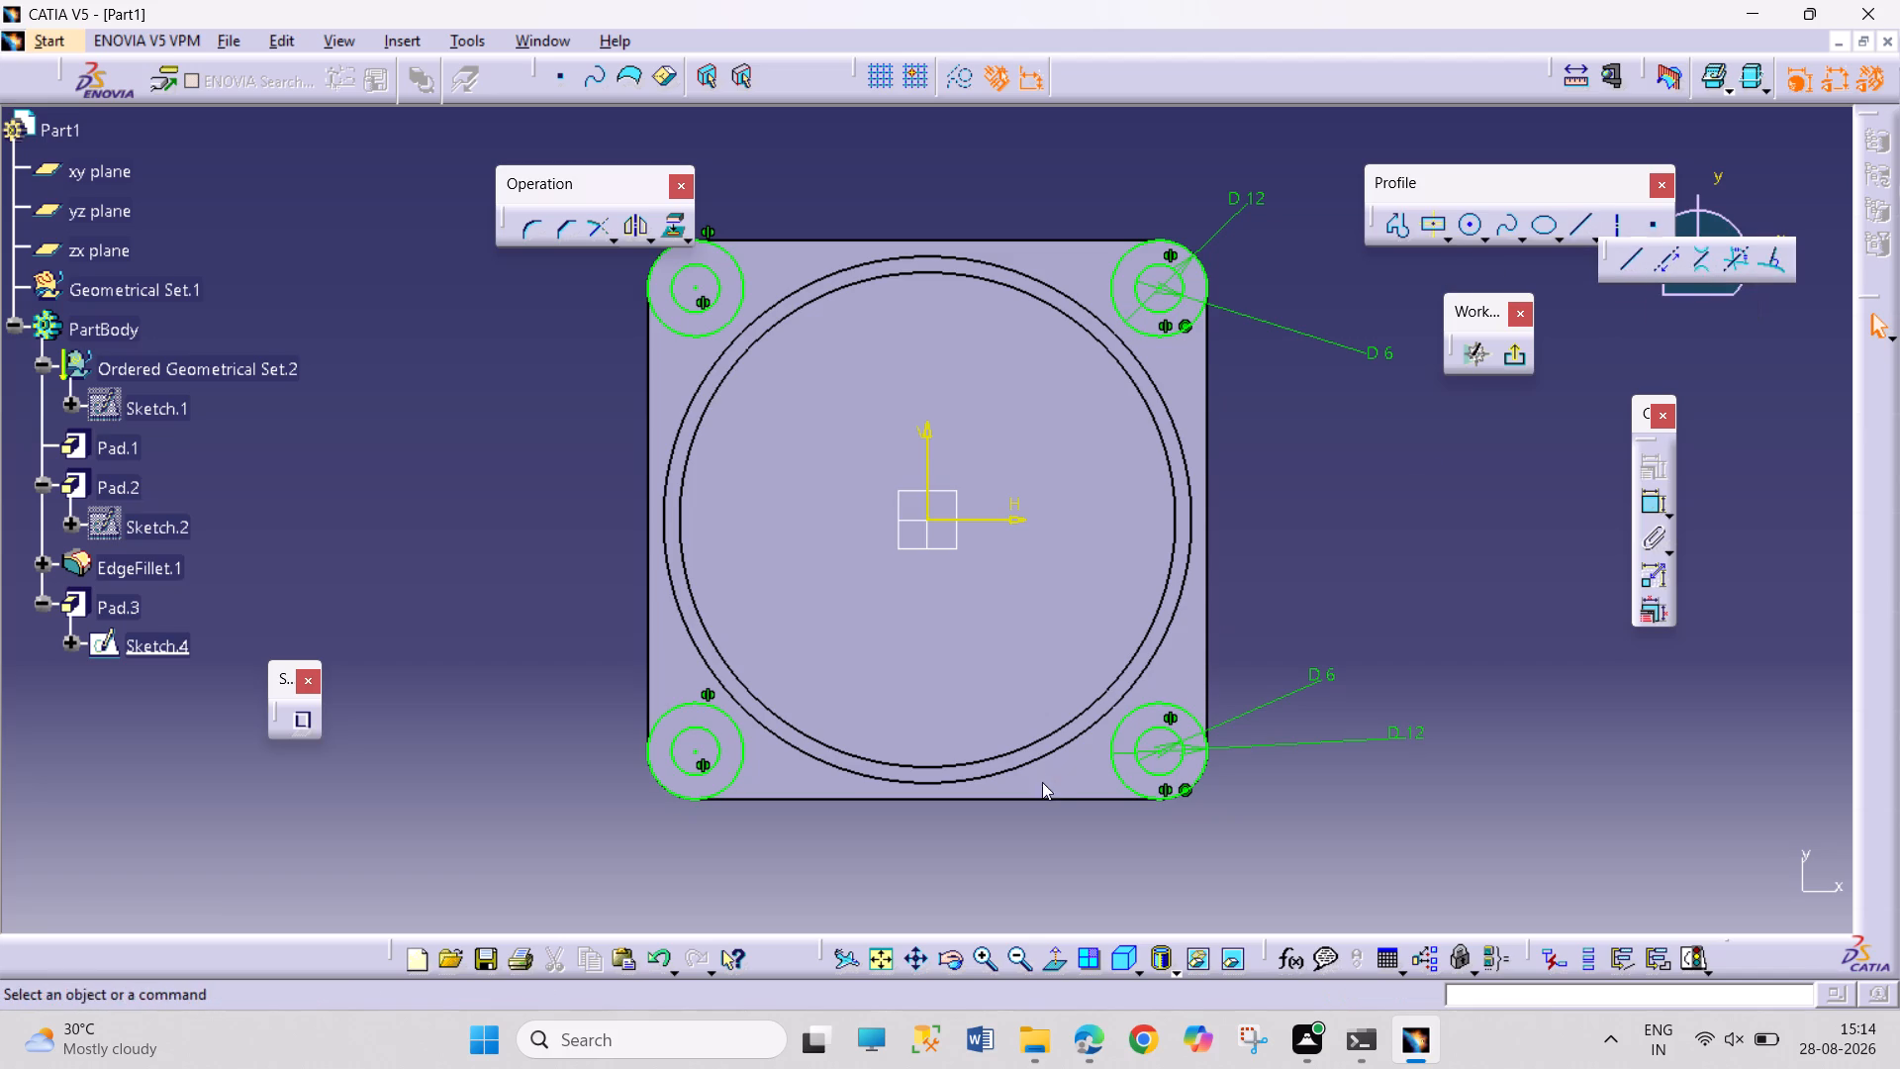
pyautogui.click(729, 784)
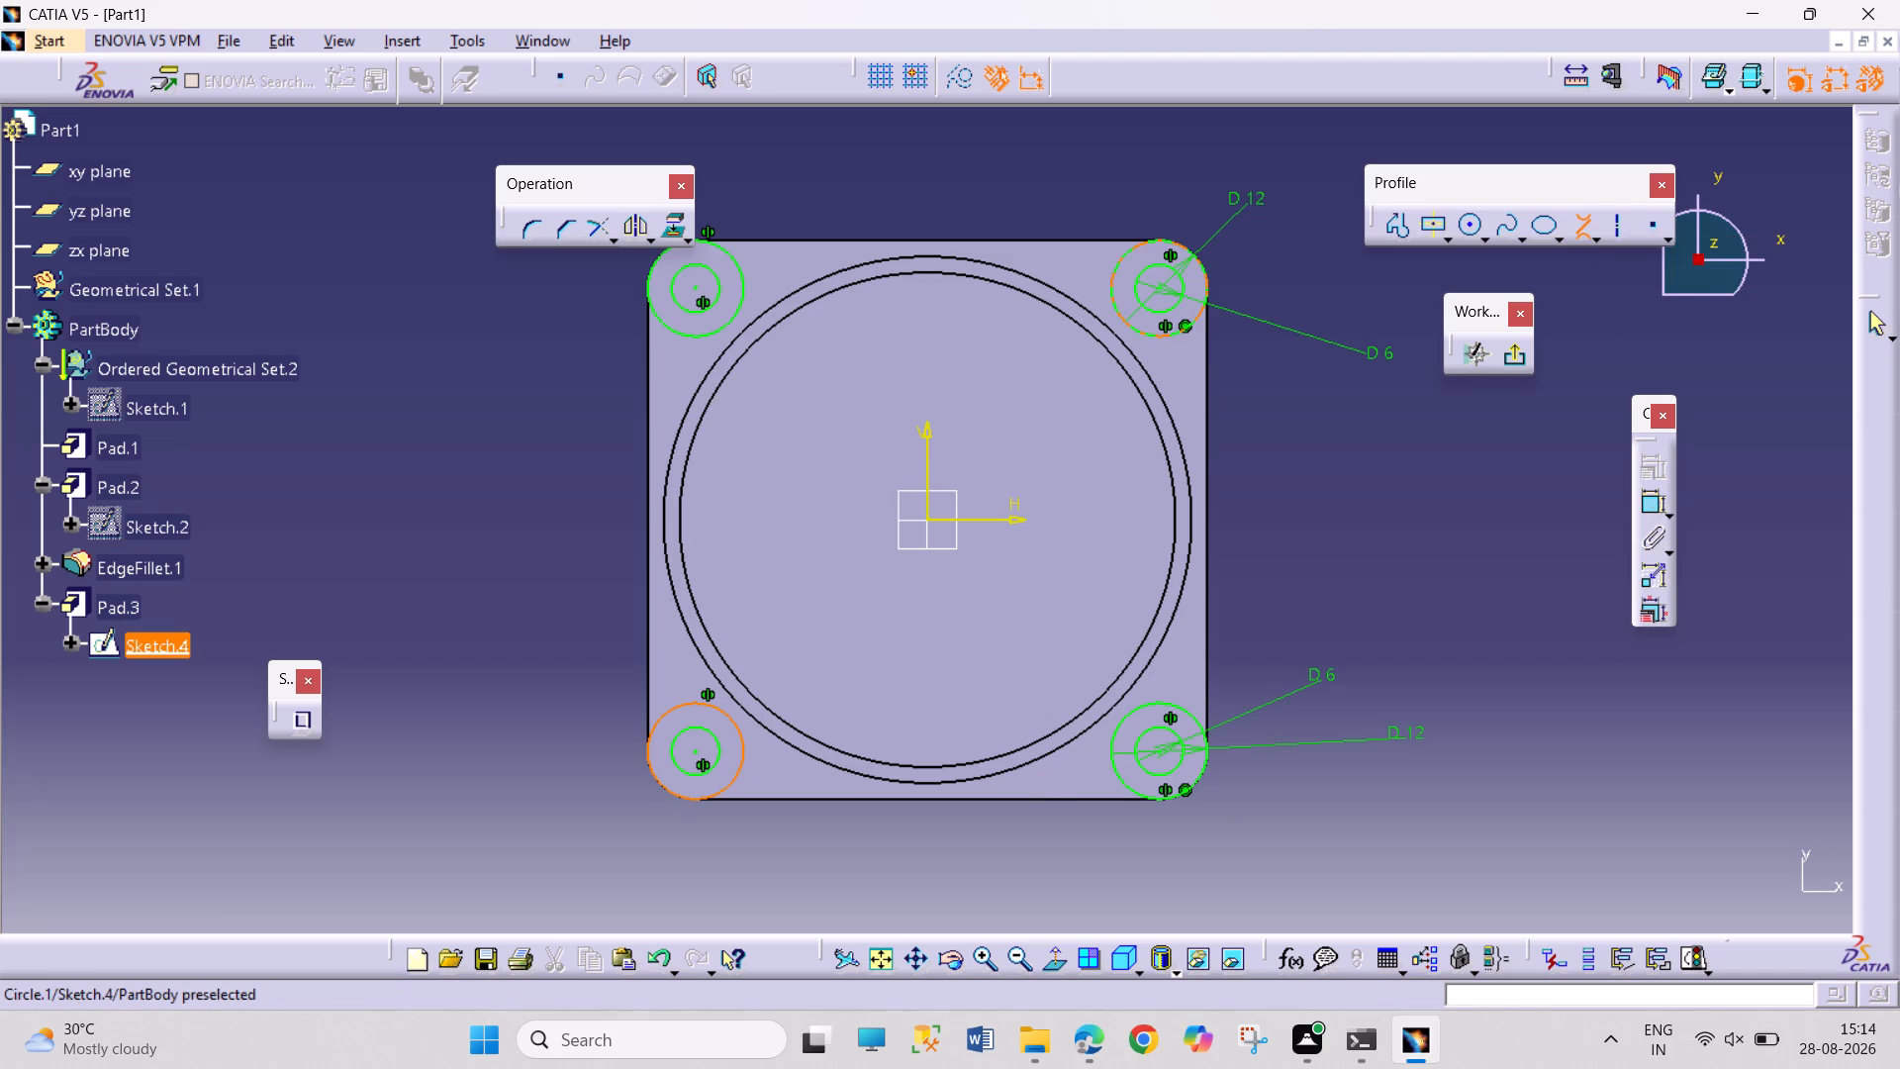
pyautogui.click(1180, 332)
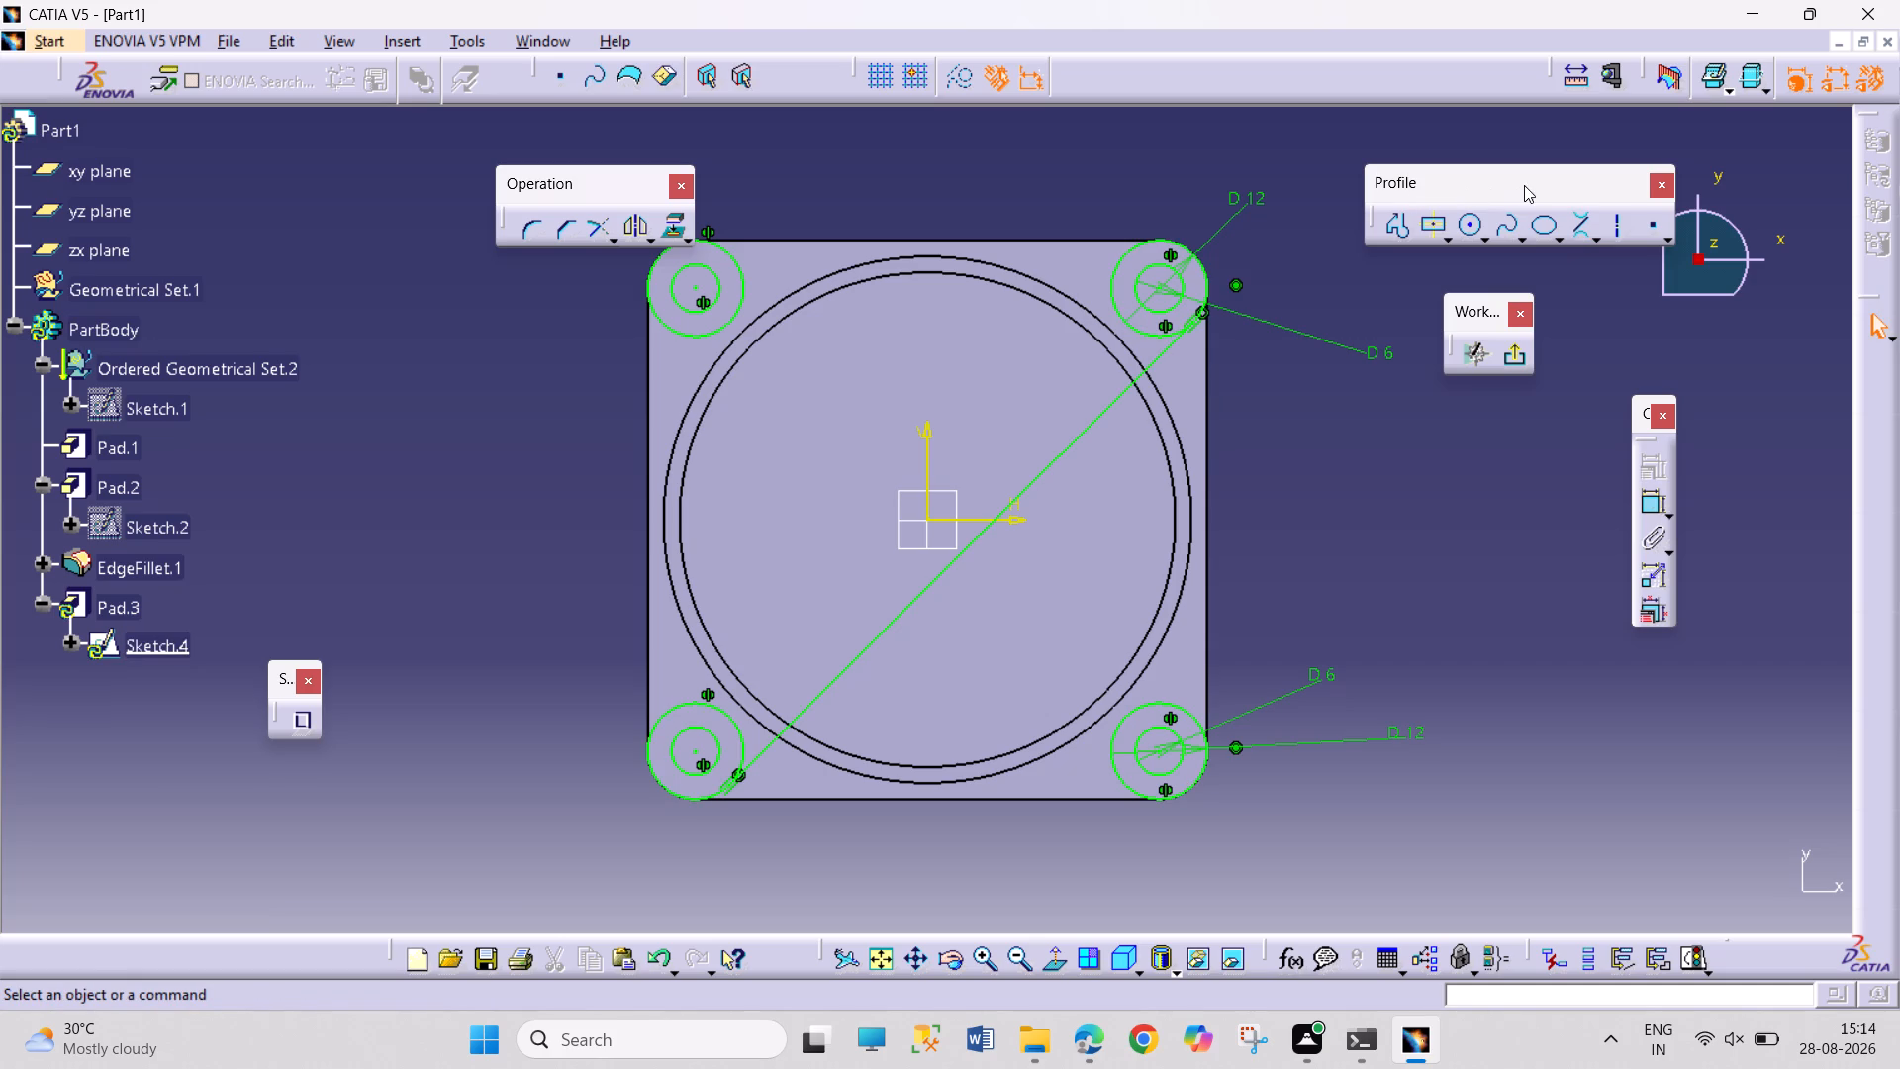
pyautogui.click(1575, 216)
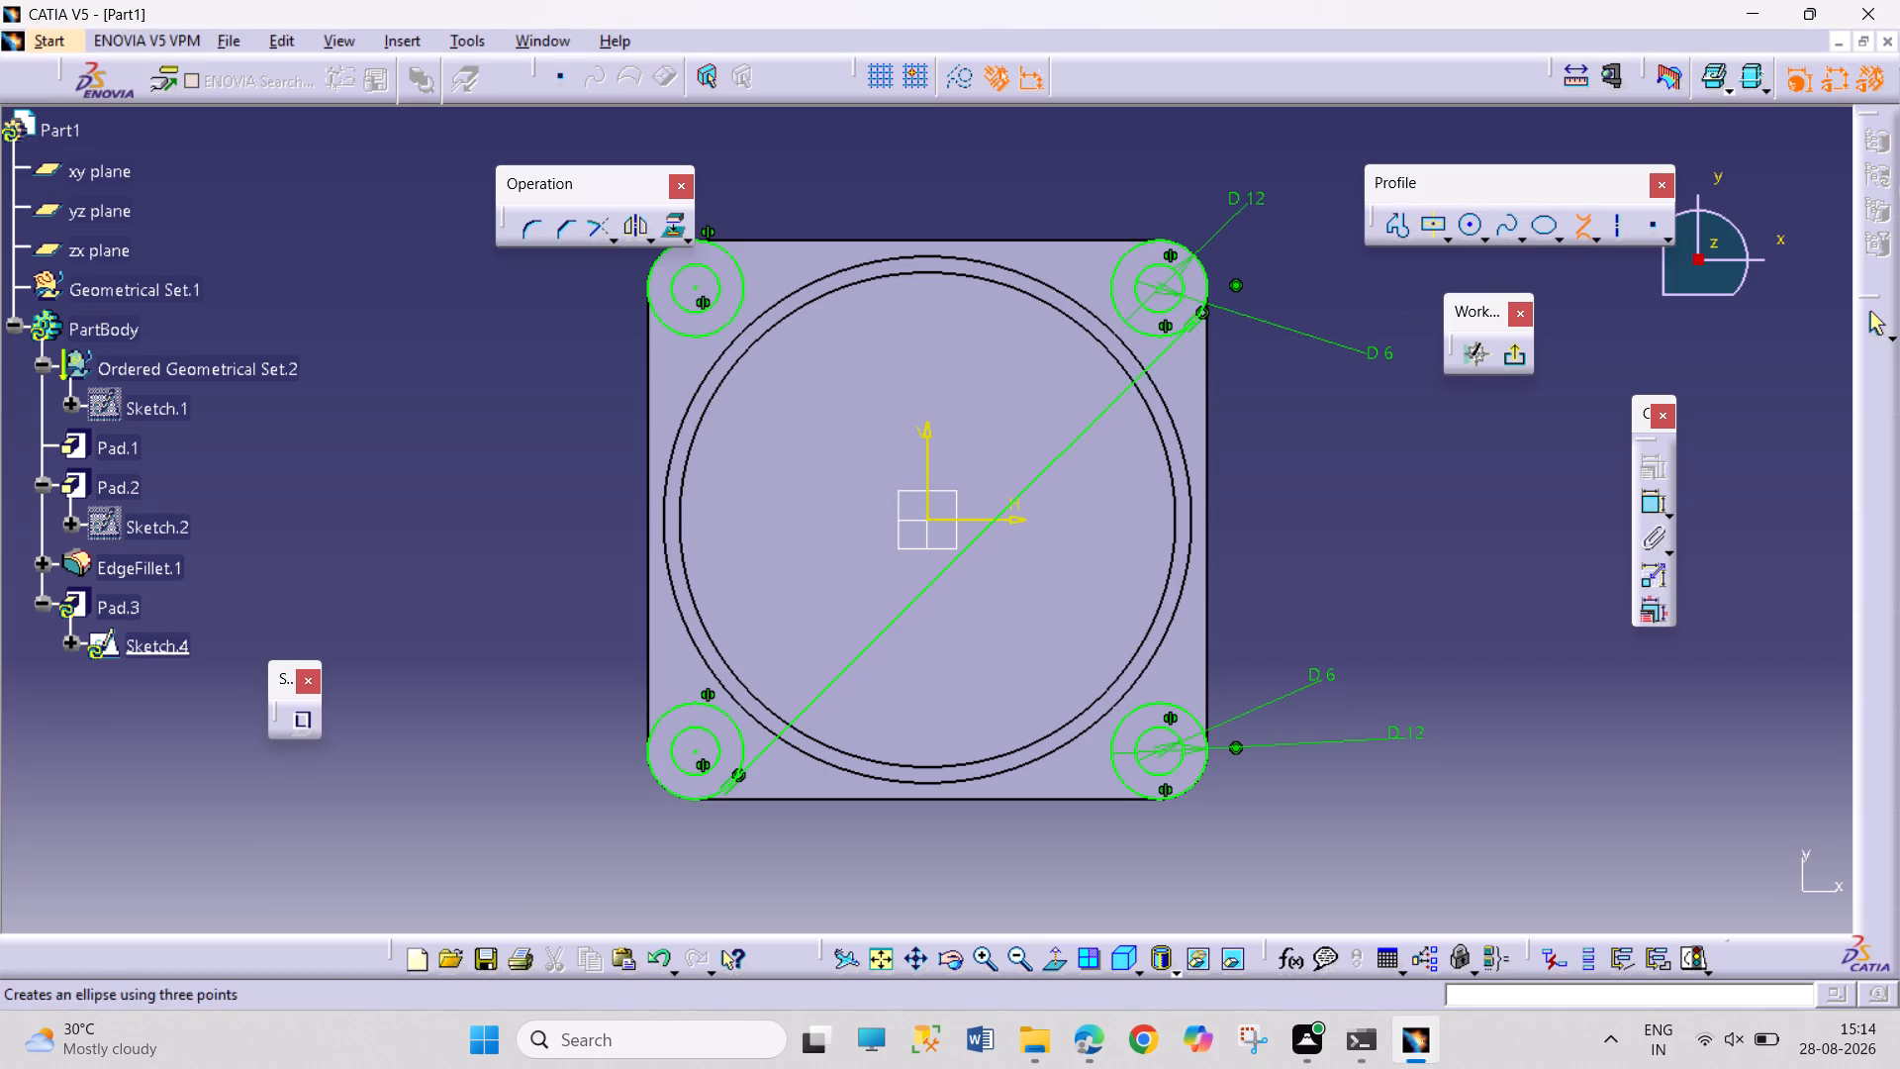
pyautogui.click(683, 707)
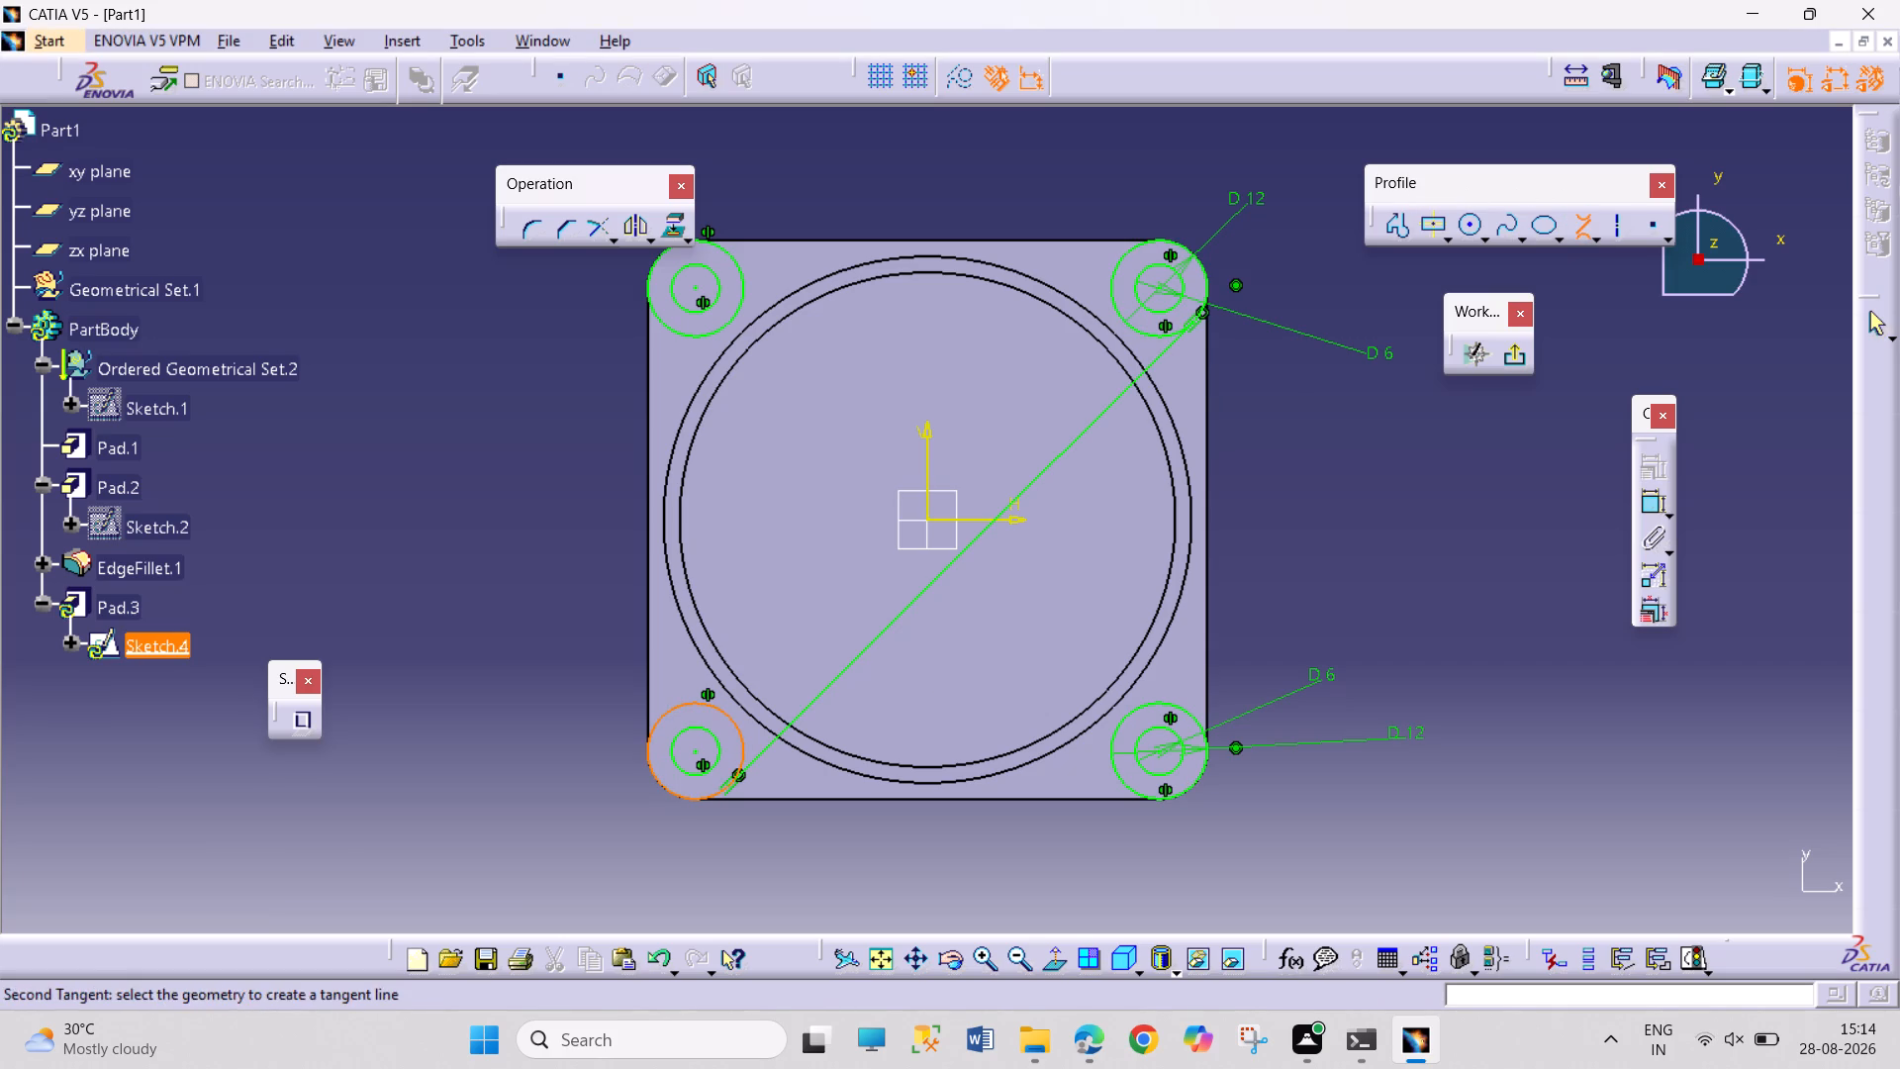
pyautogui.click(1130, 250)
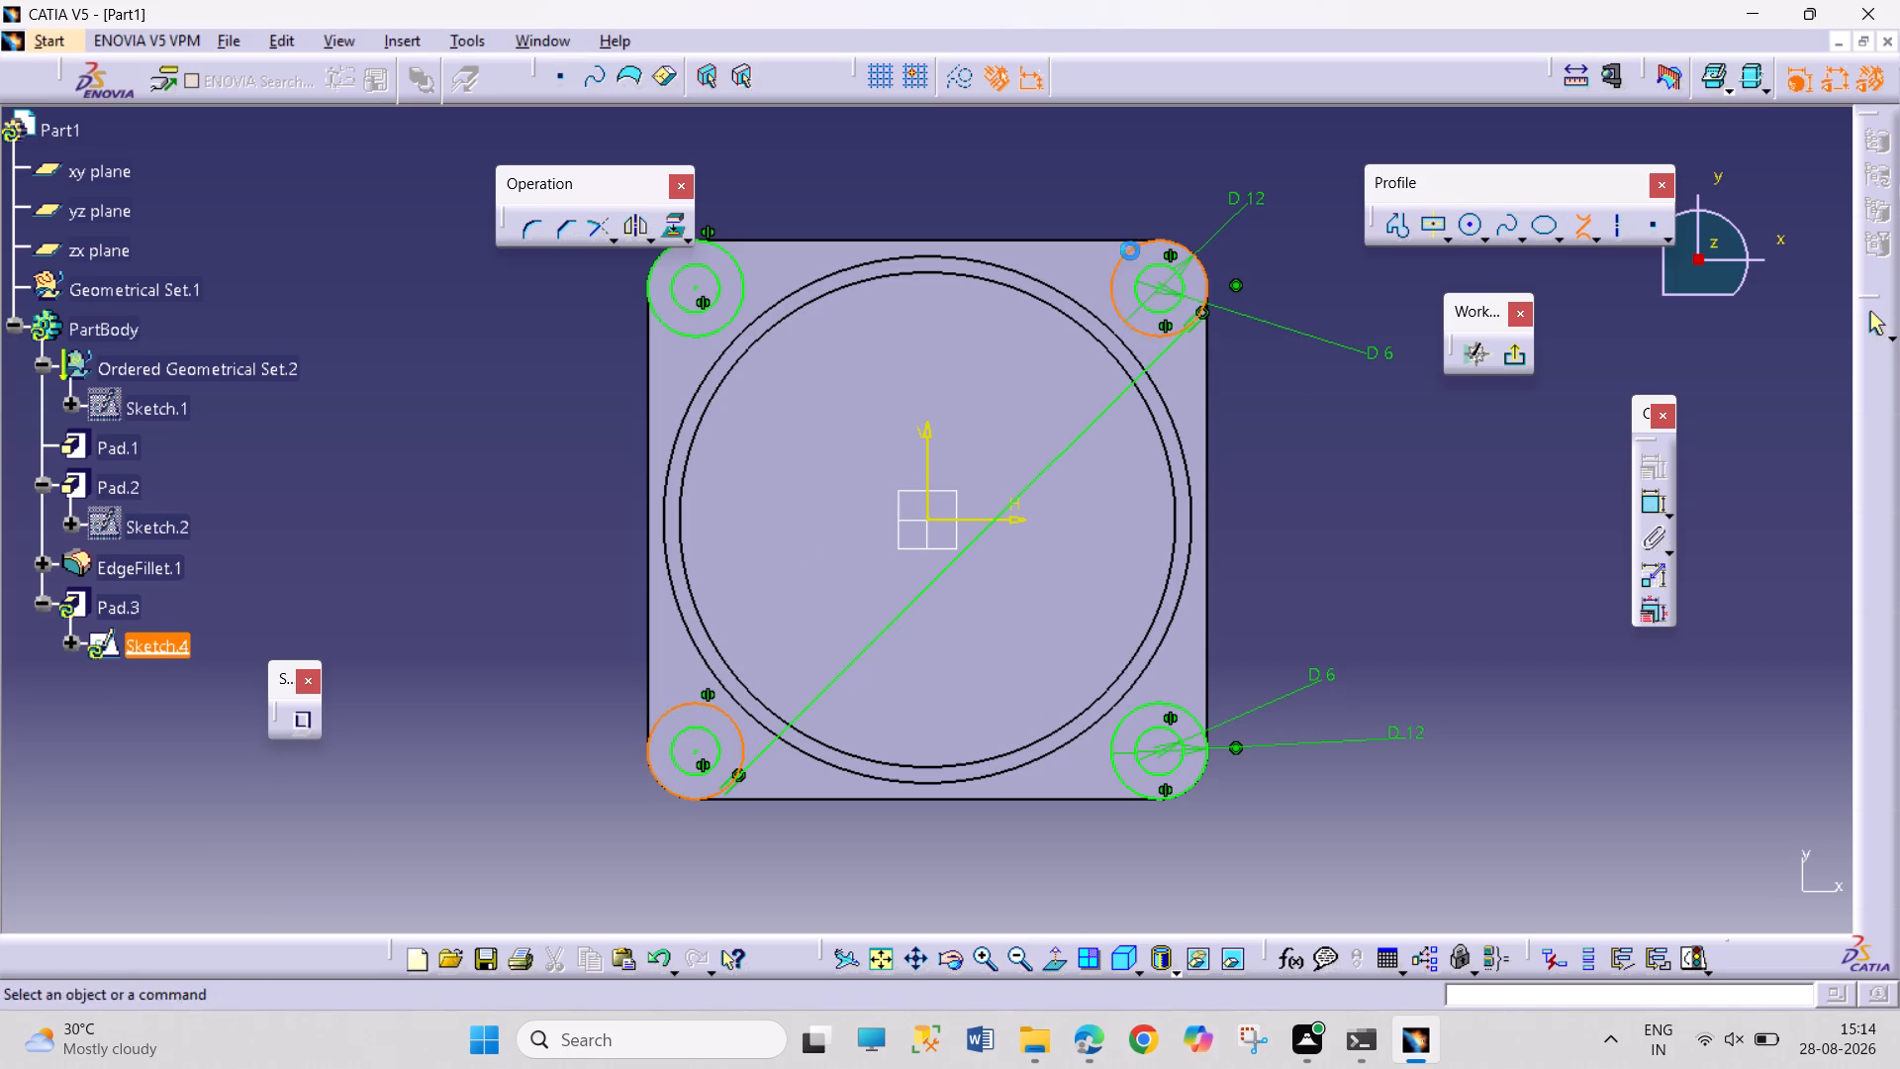
# Join the 12 mm circles at the -X +Y and +X -Y corners with two bi-tangent lines.
pyautogui.click(1579, 221)
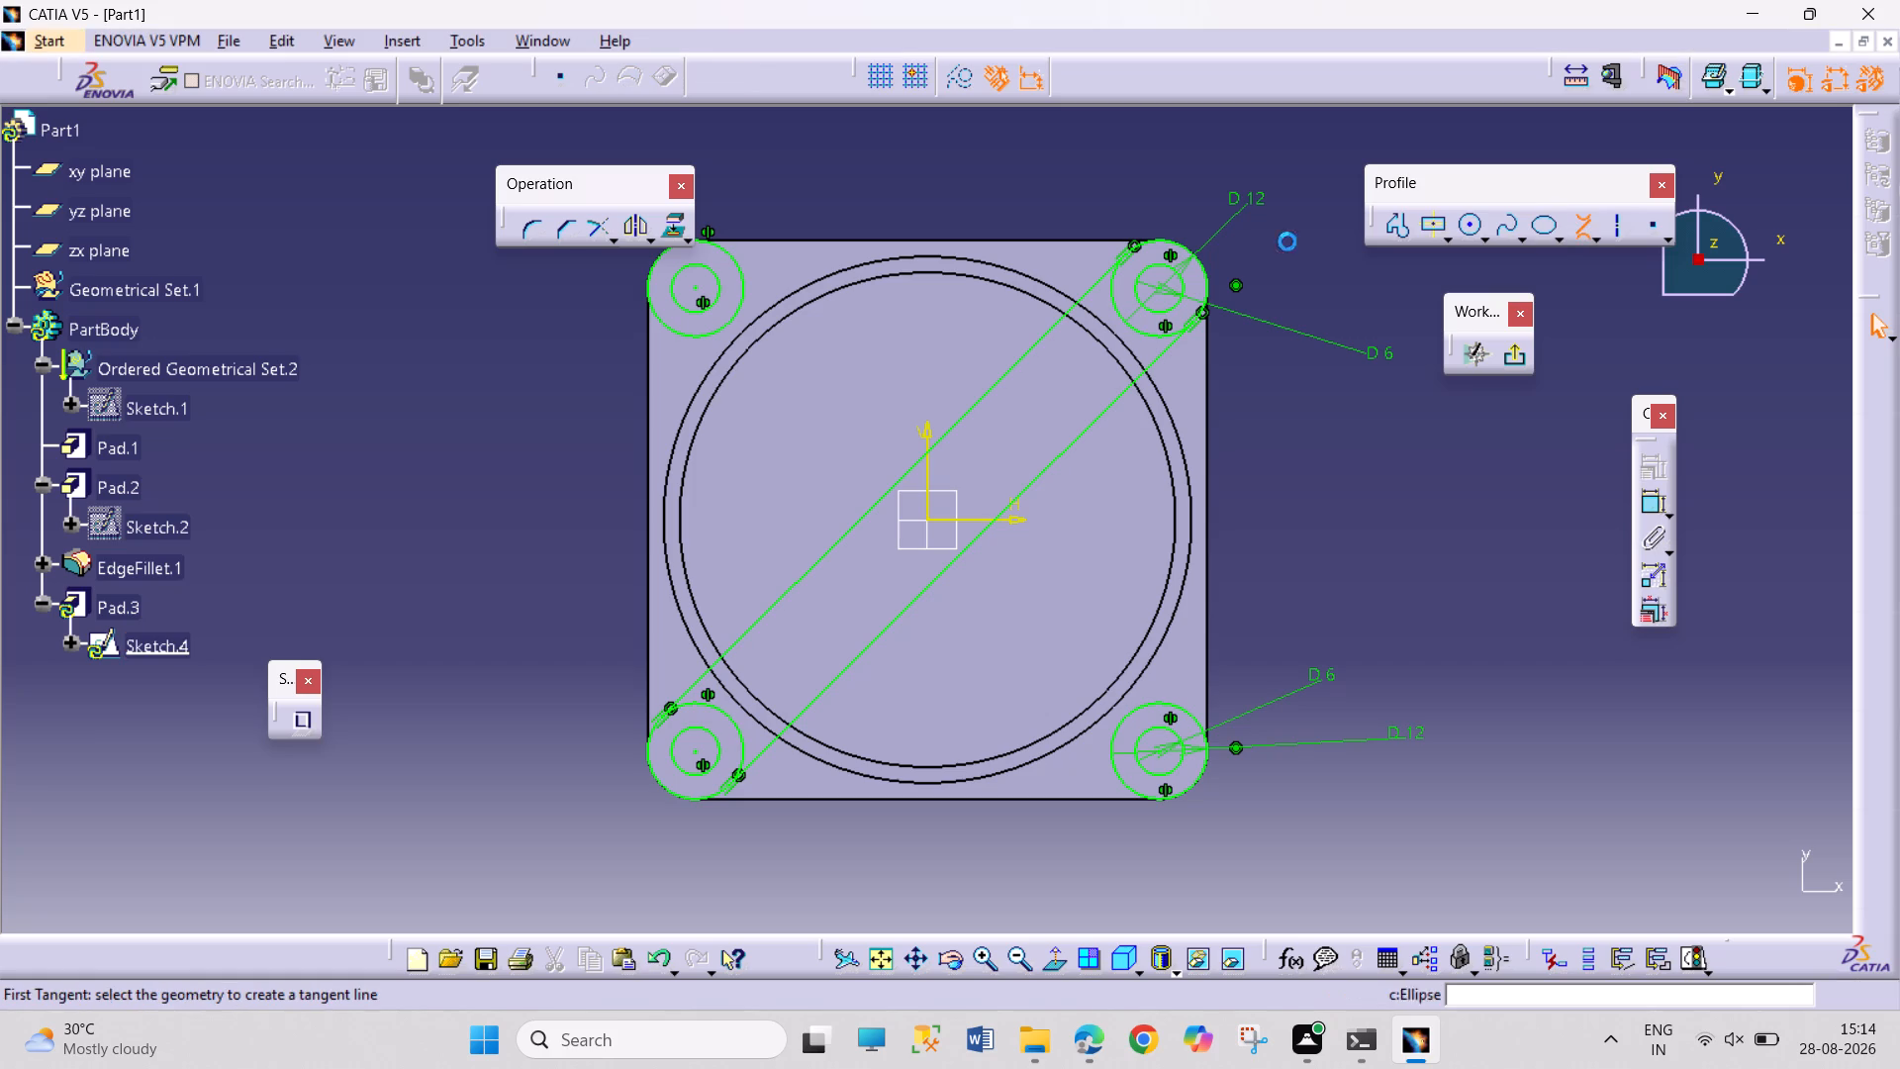
pyautogui.click(738, 258)
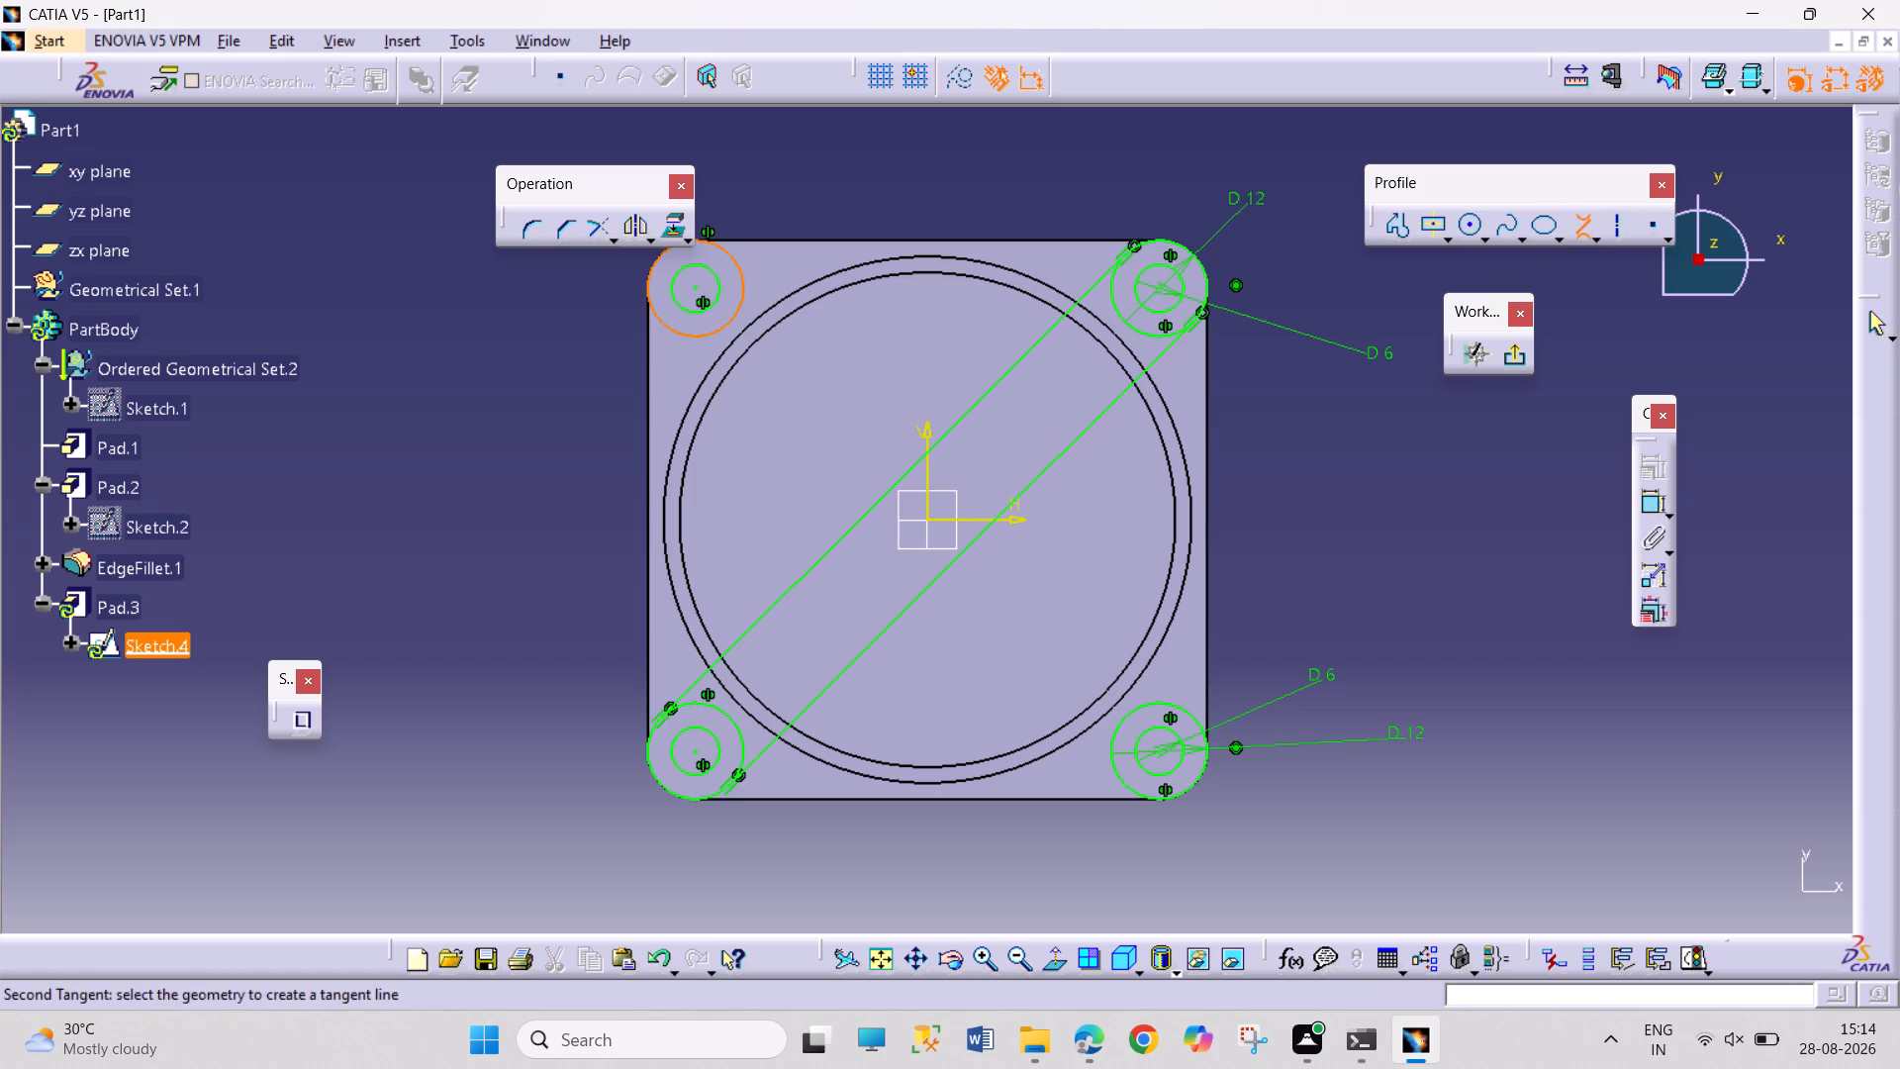
pyautogui.click(1182, 710)
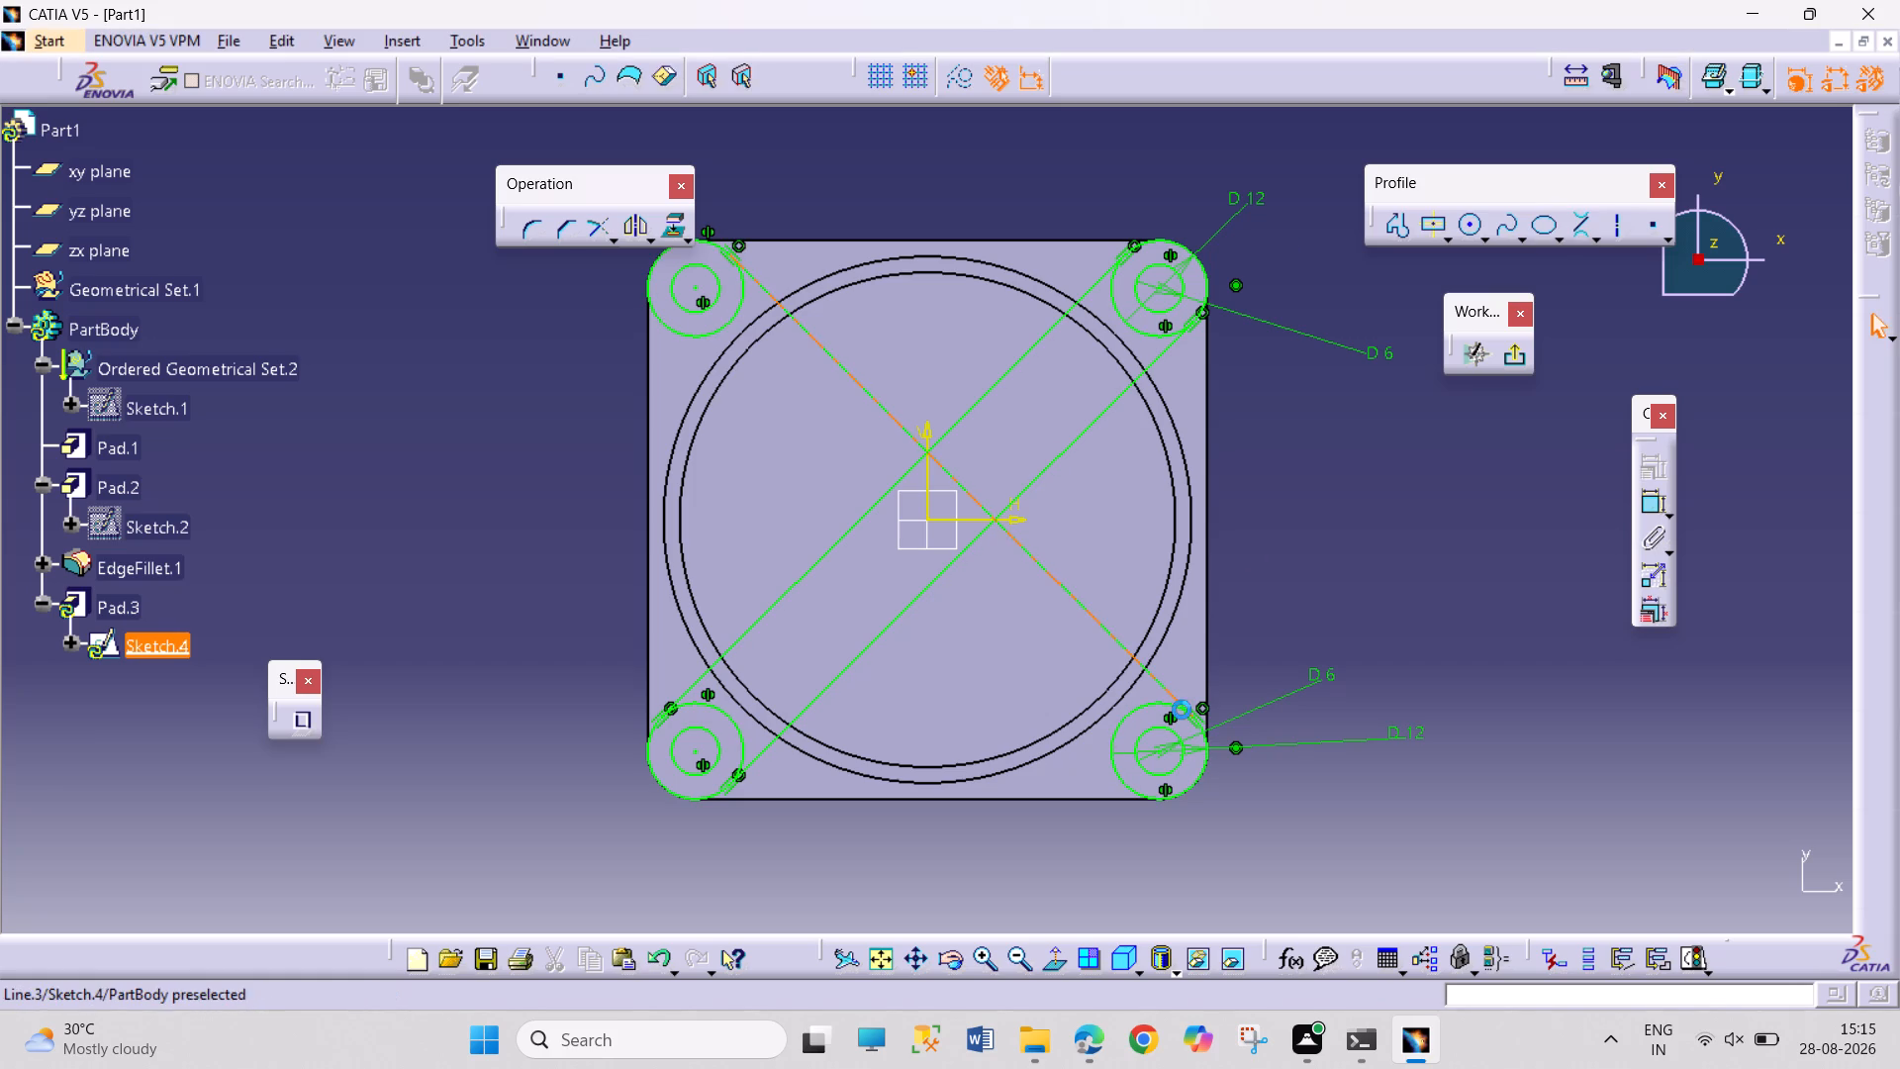
pyautogui.click(1576, 224)
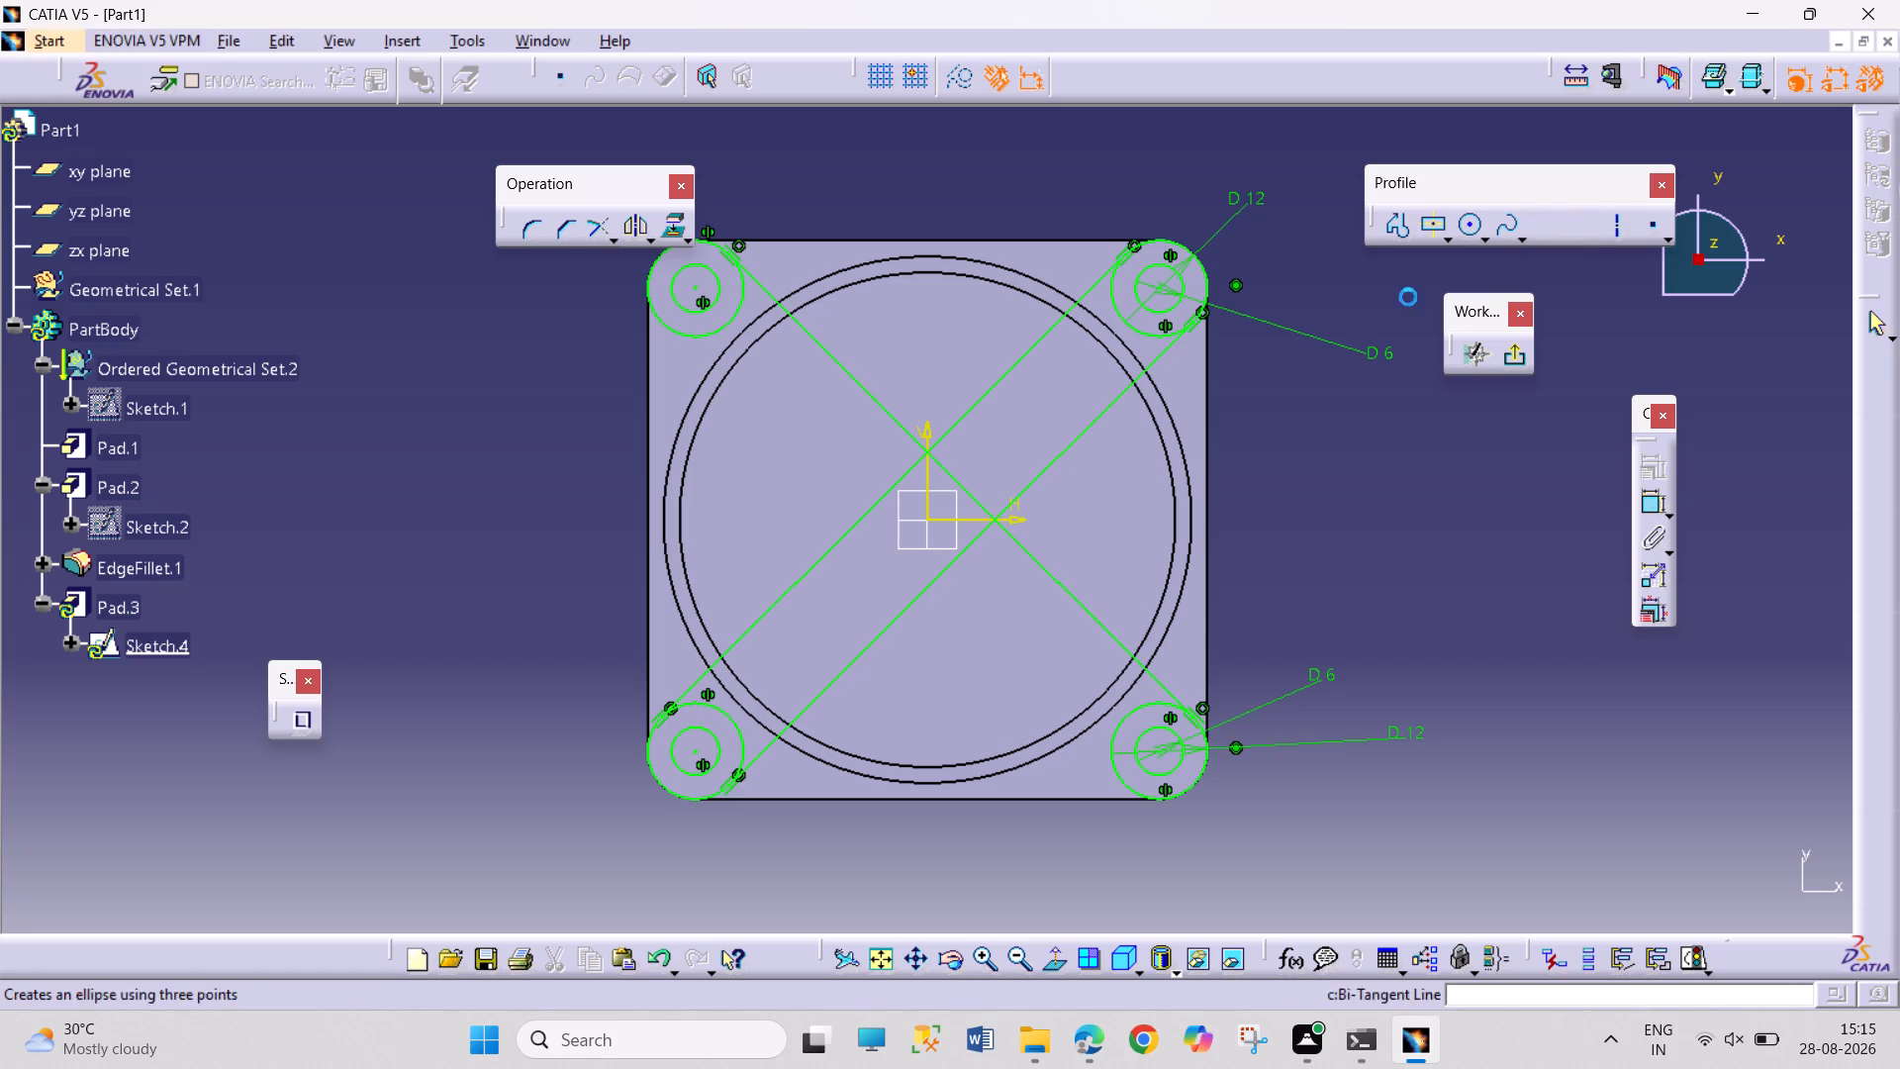
pyautogui.click(709, 335)
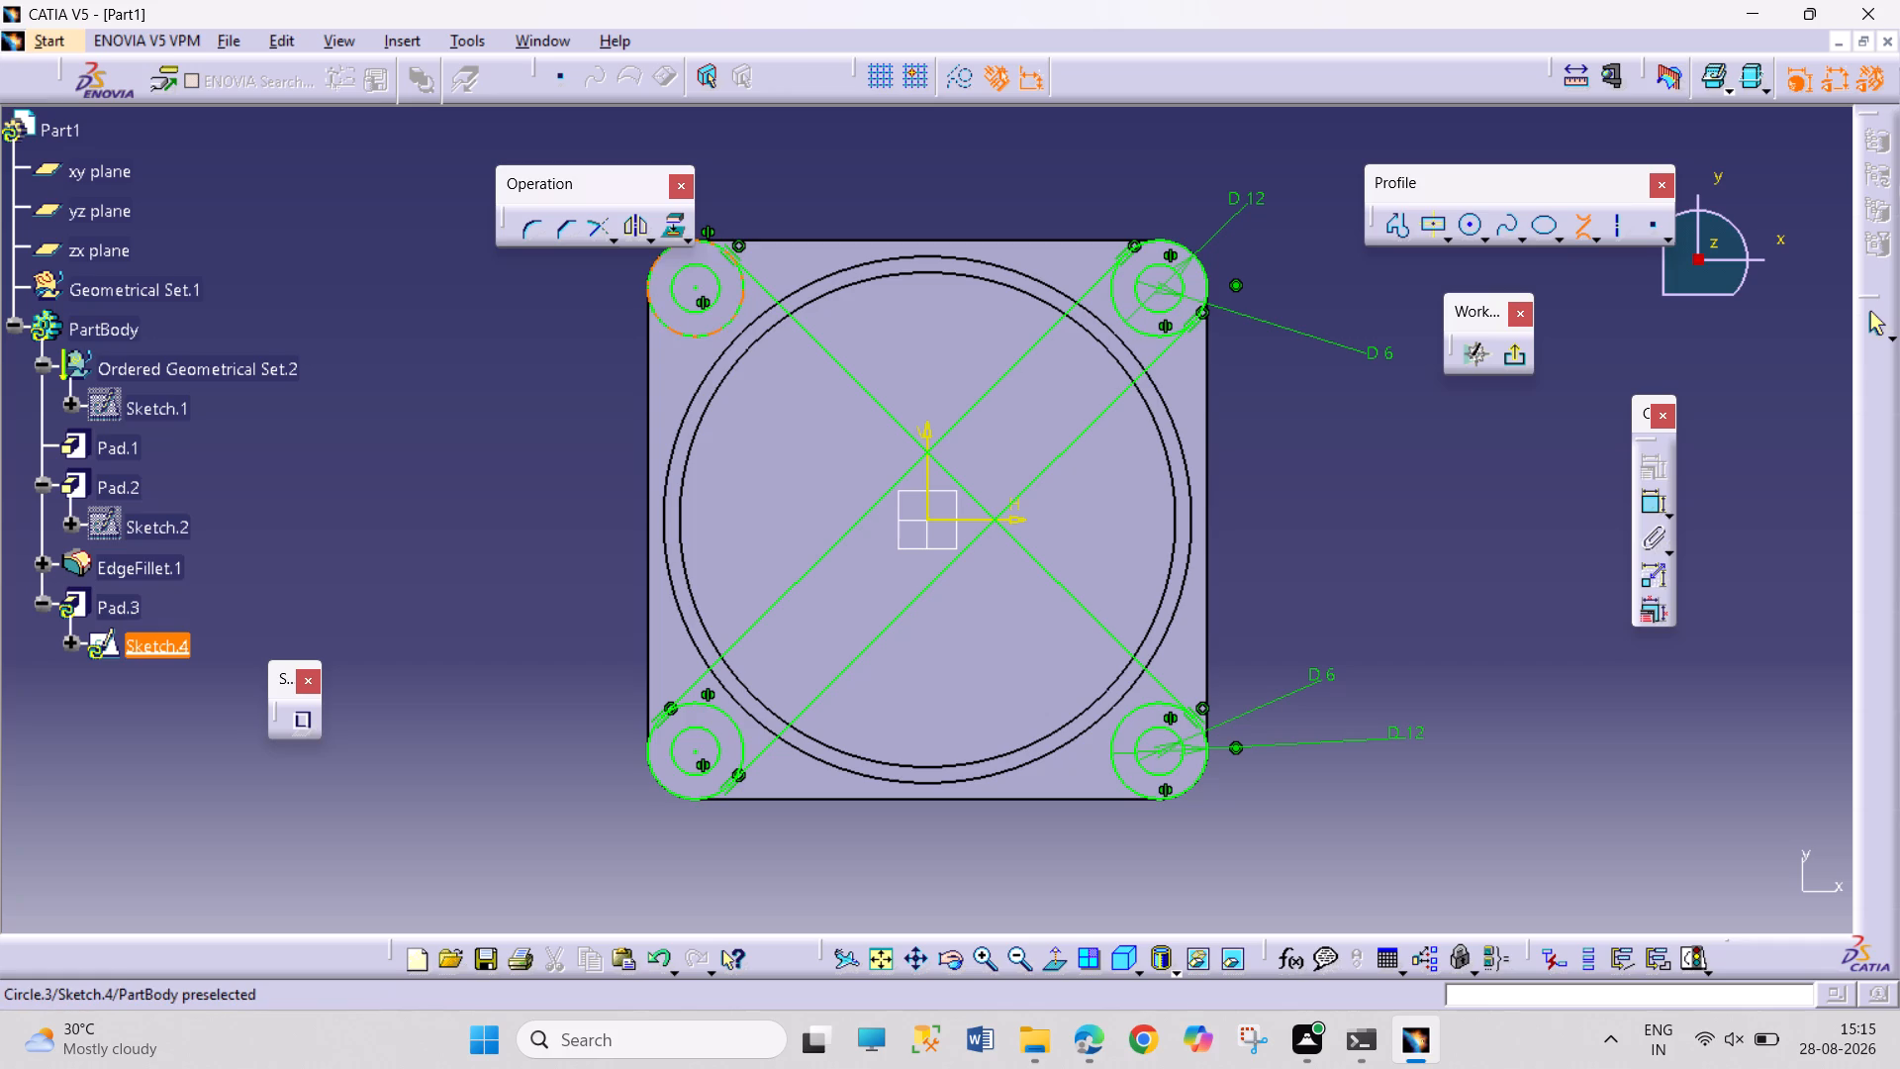
pyautogui.click(1129, 795)
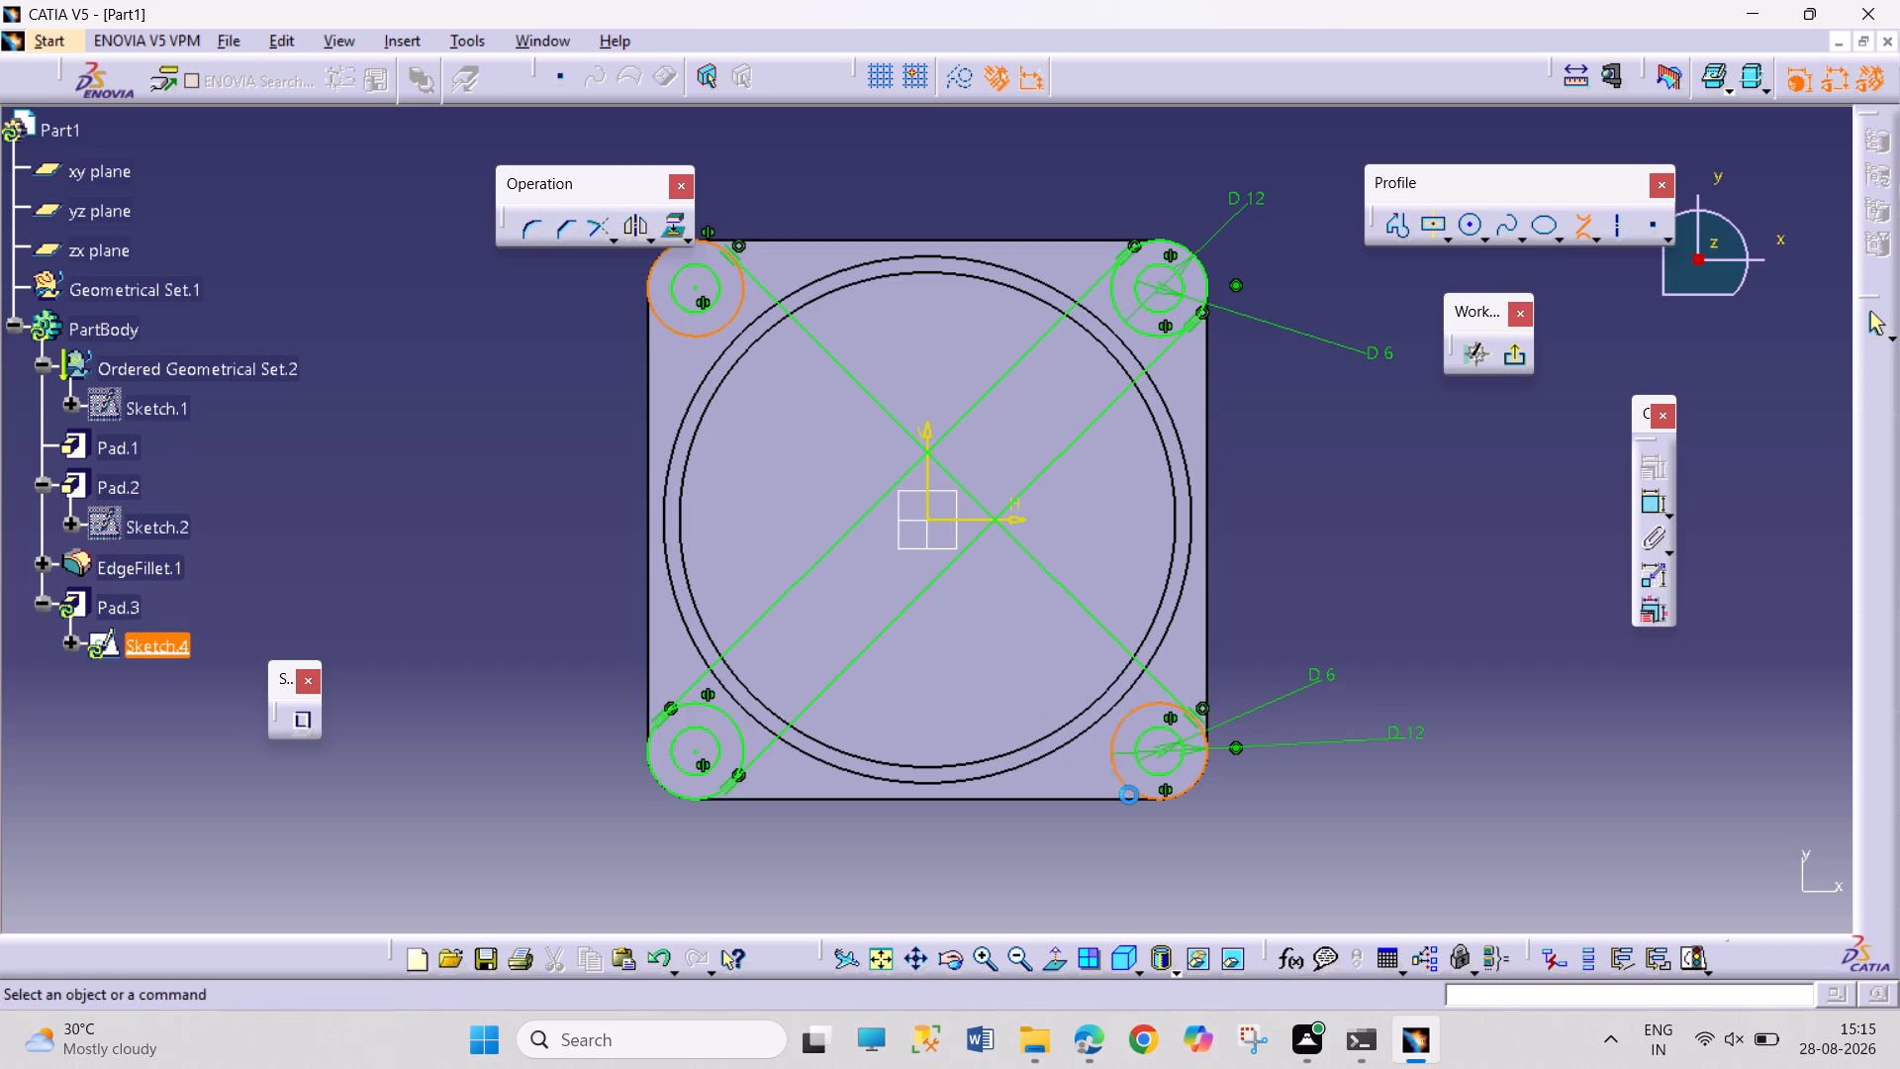
# Project the outer circular edge of the round wall into the corner boss sketch.
pyautogui.click(997, 769)
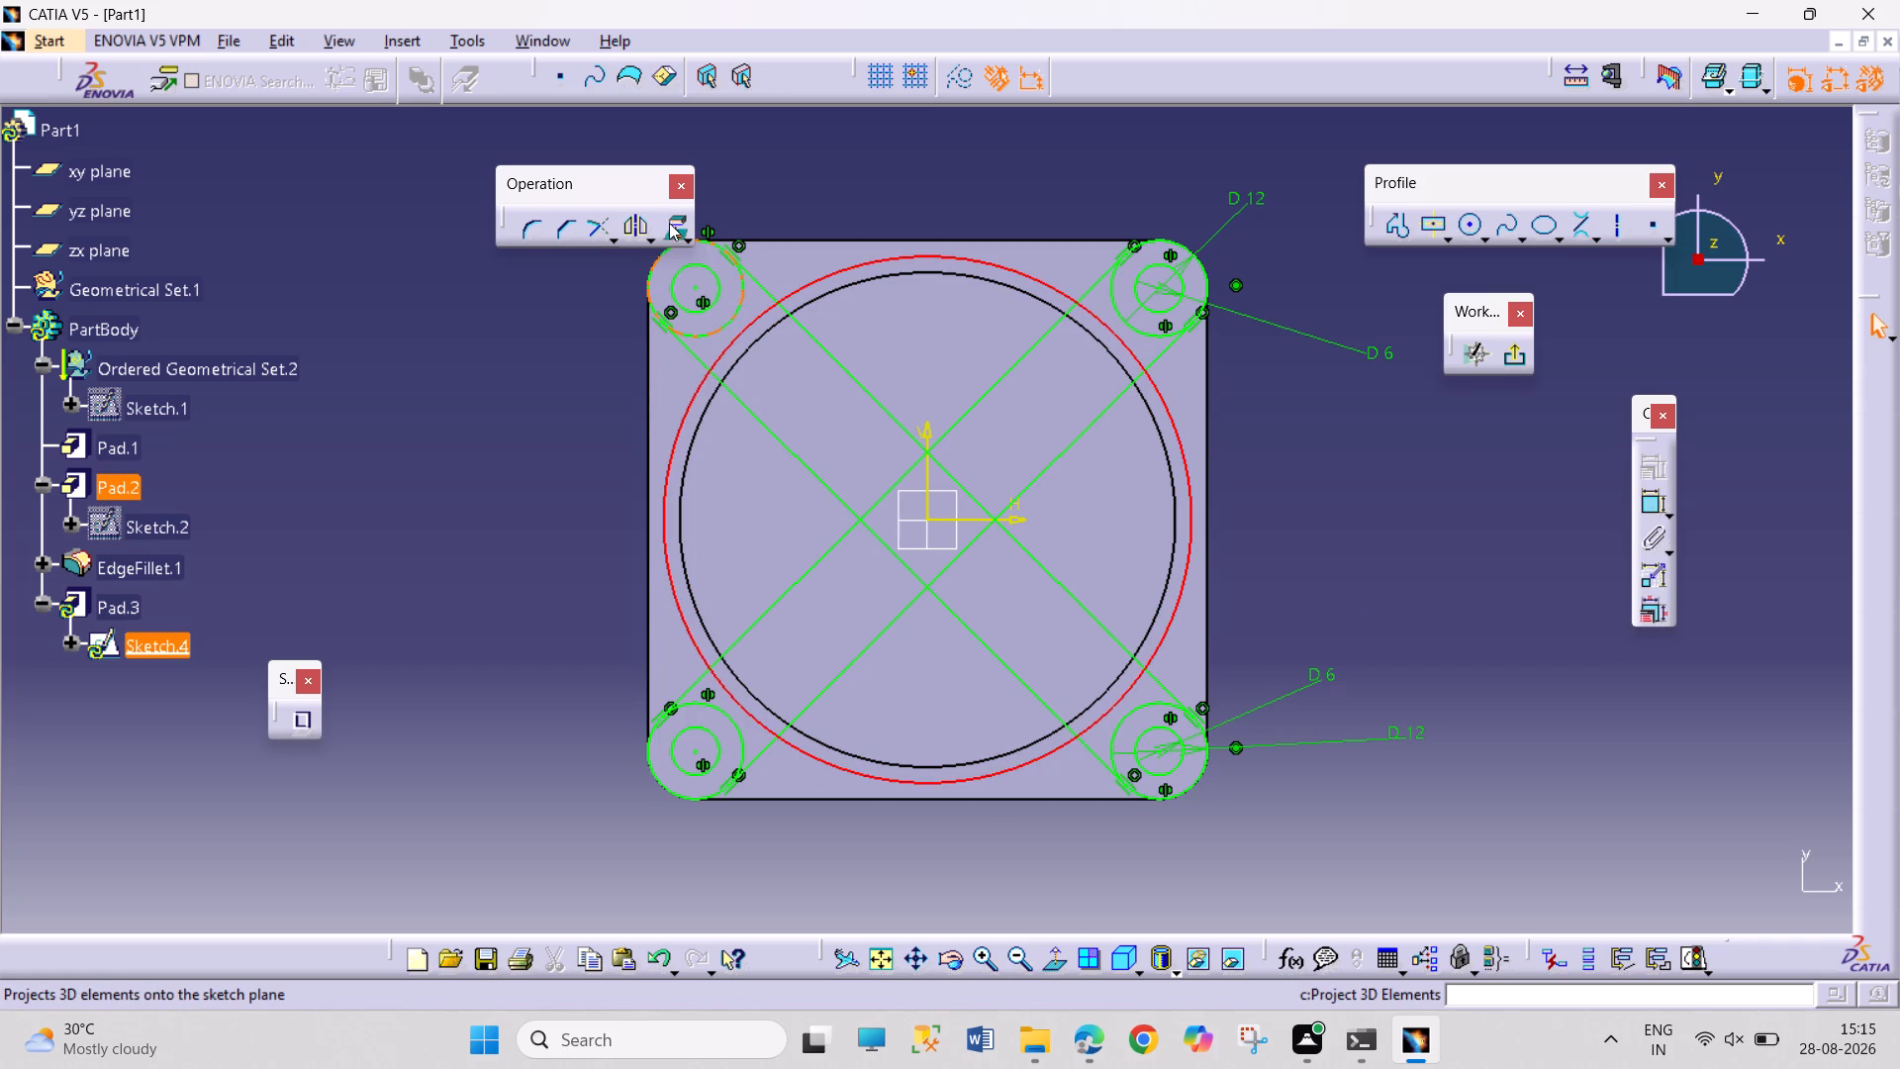
pyautogui.click(666, 223)
pyautogui.click(920, 149)
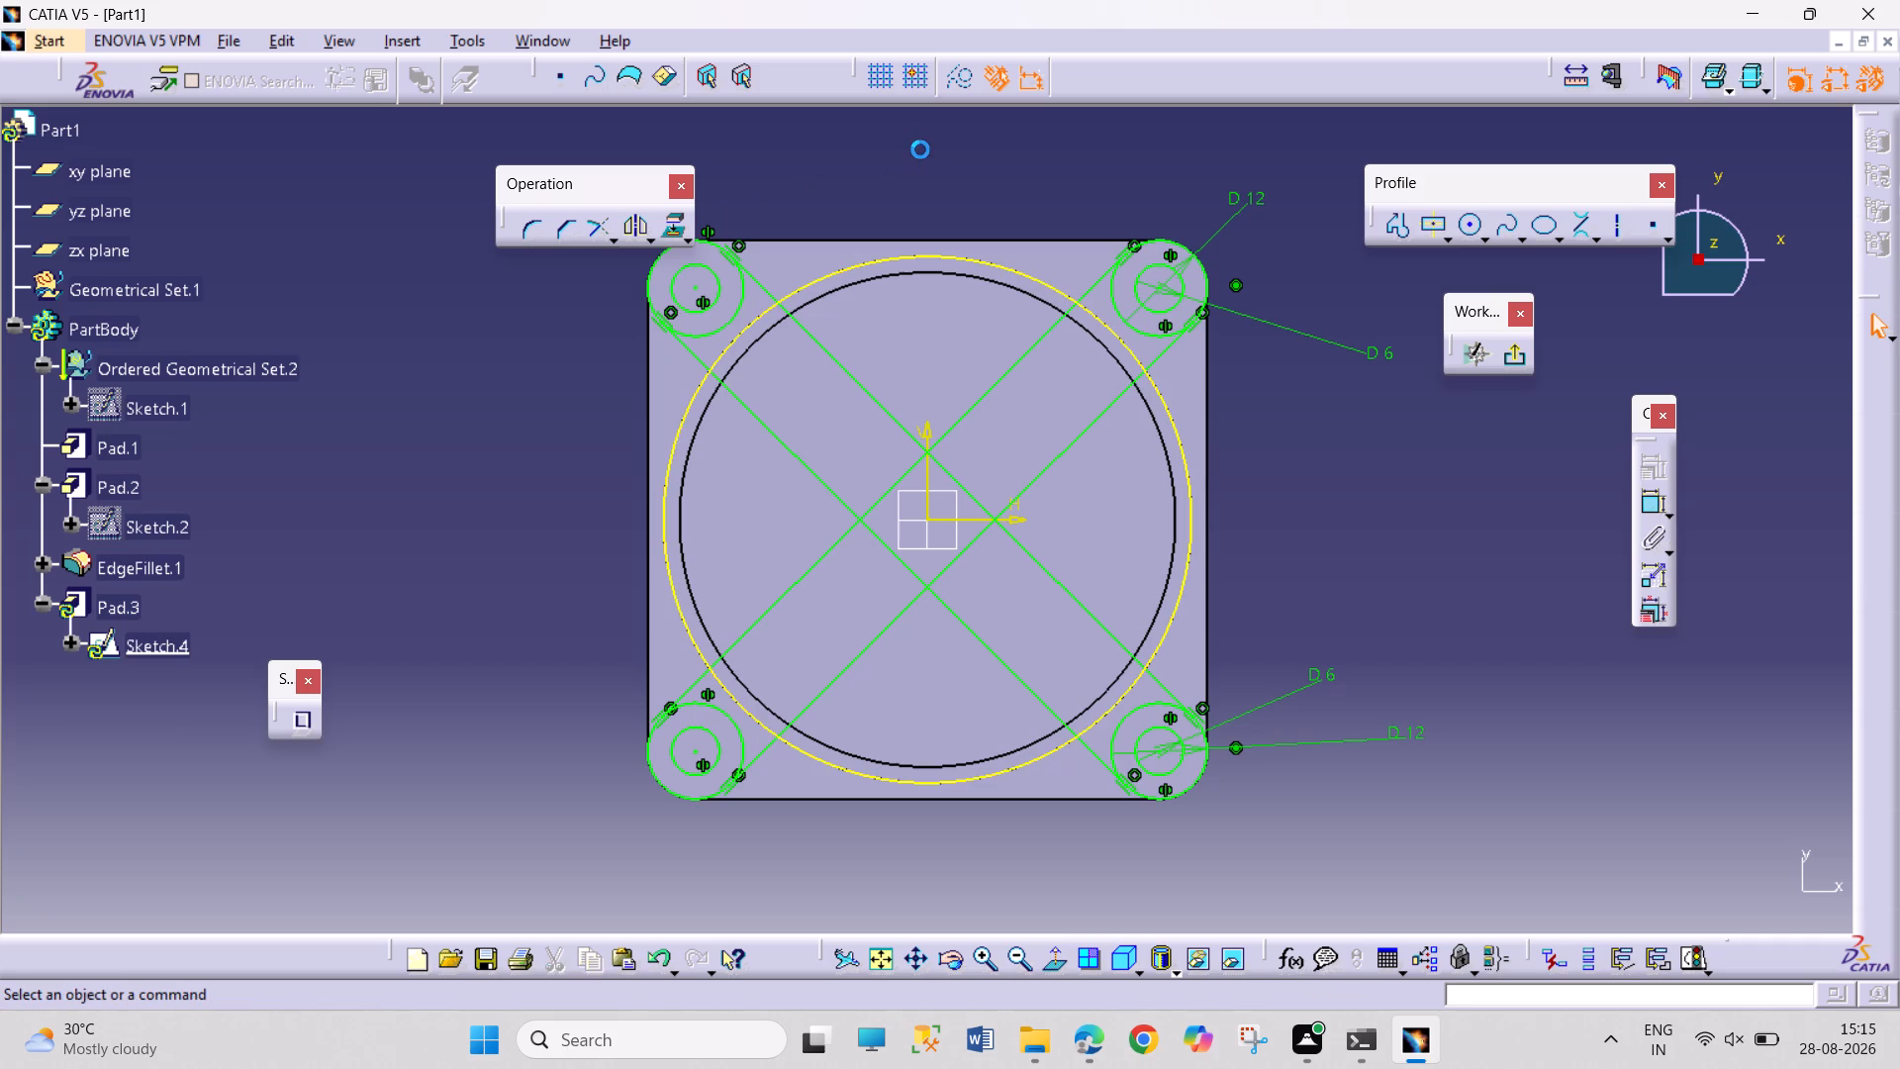
# Quick-trim the projected circle's arcs on the -X, +Y and +X sides and the first tangent-line pieces inside the circle.
pyautogui.click(620, 238)
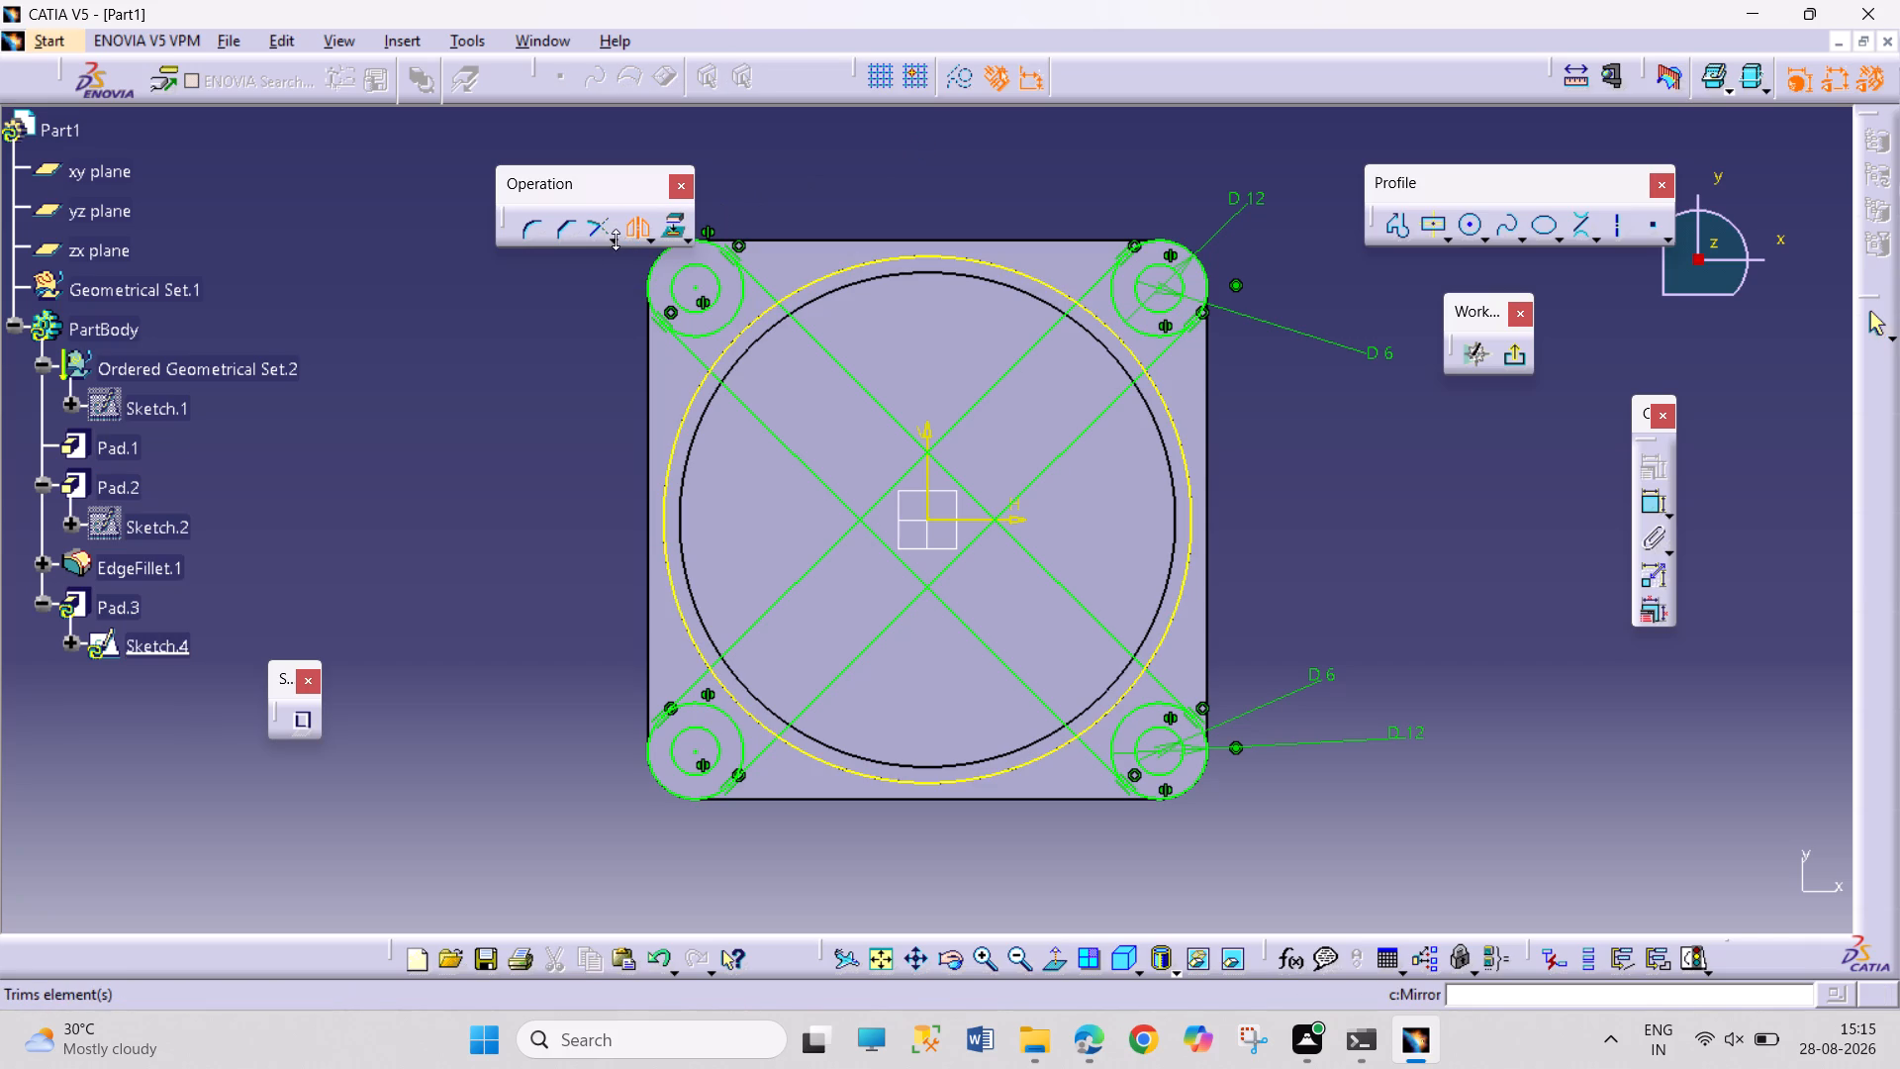
pyautogui.click(610, 243)
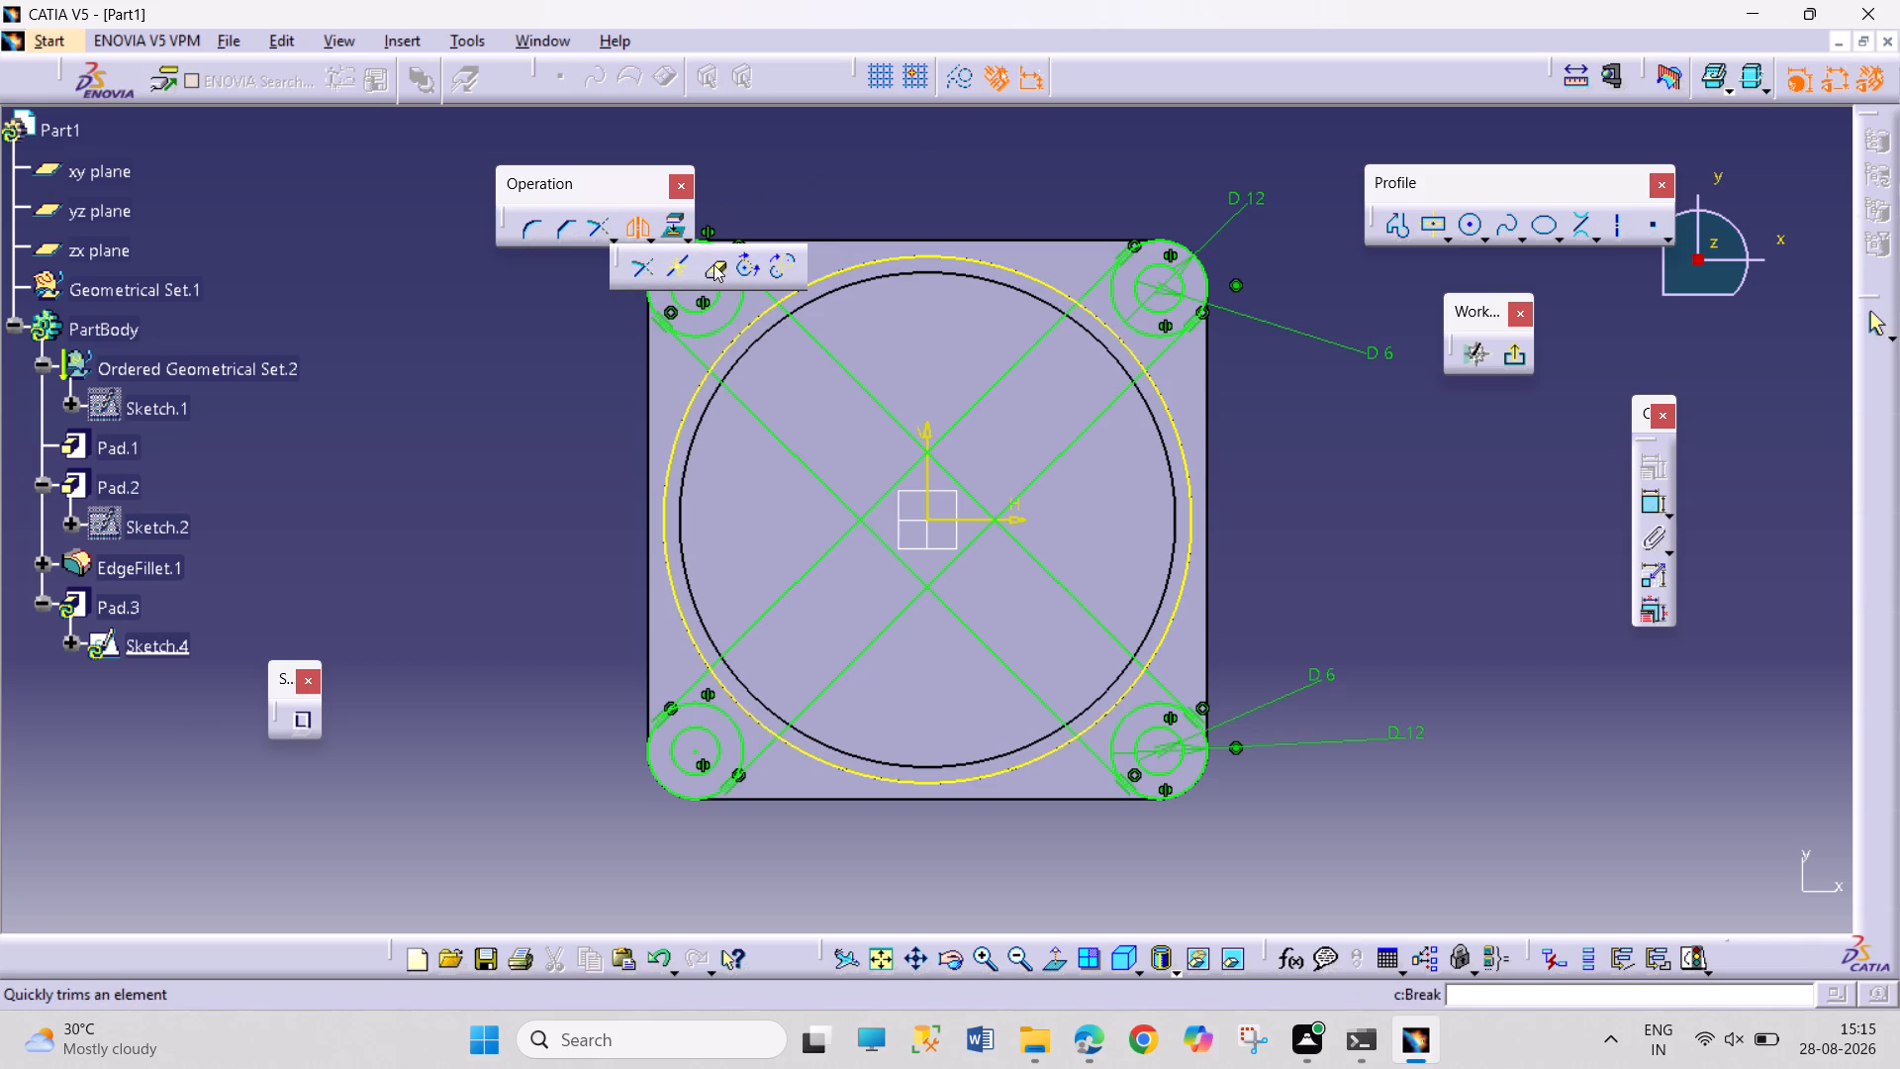
pyautogui.doubleClick(713, 264)
pyautogui.click(686, 426)
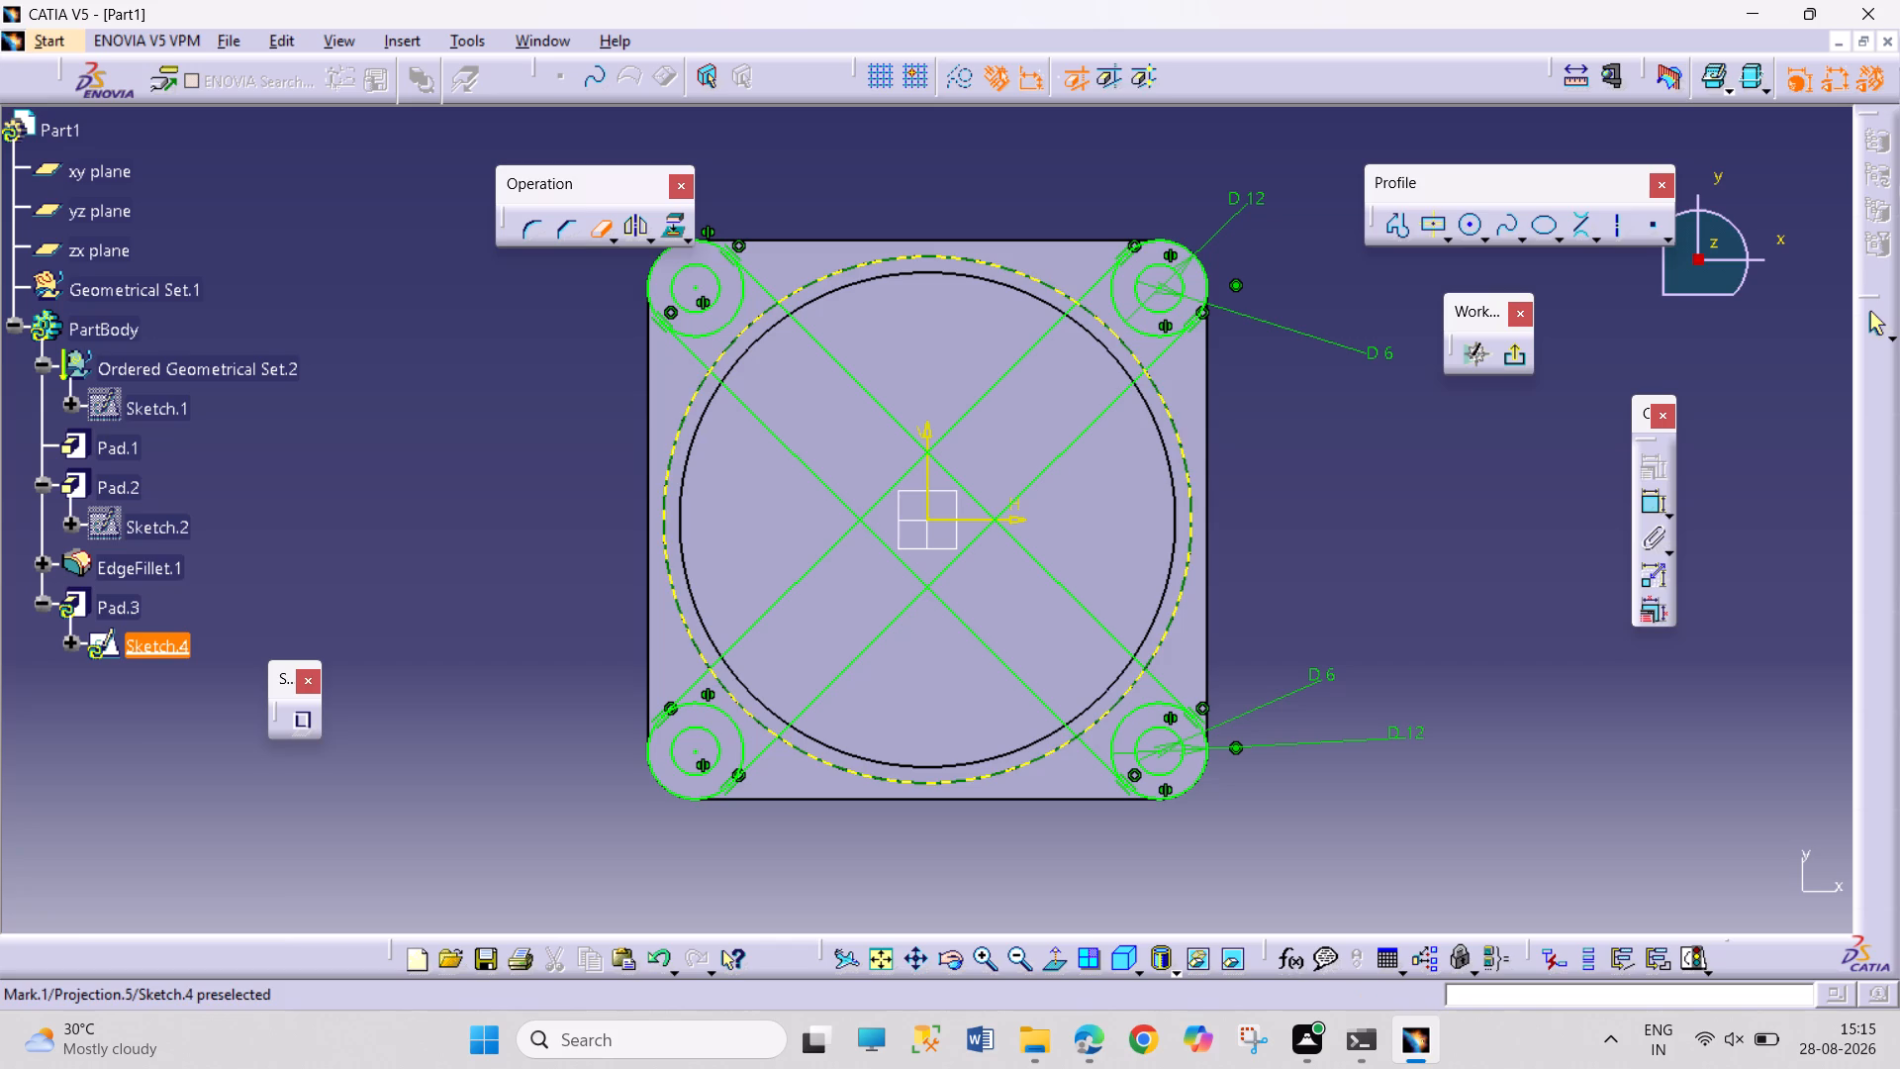
pyautogui.click(748, 411)
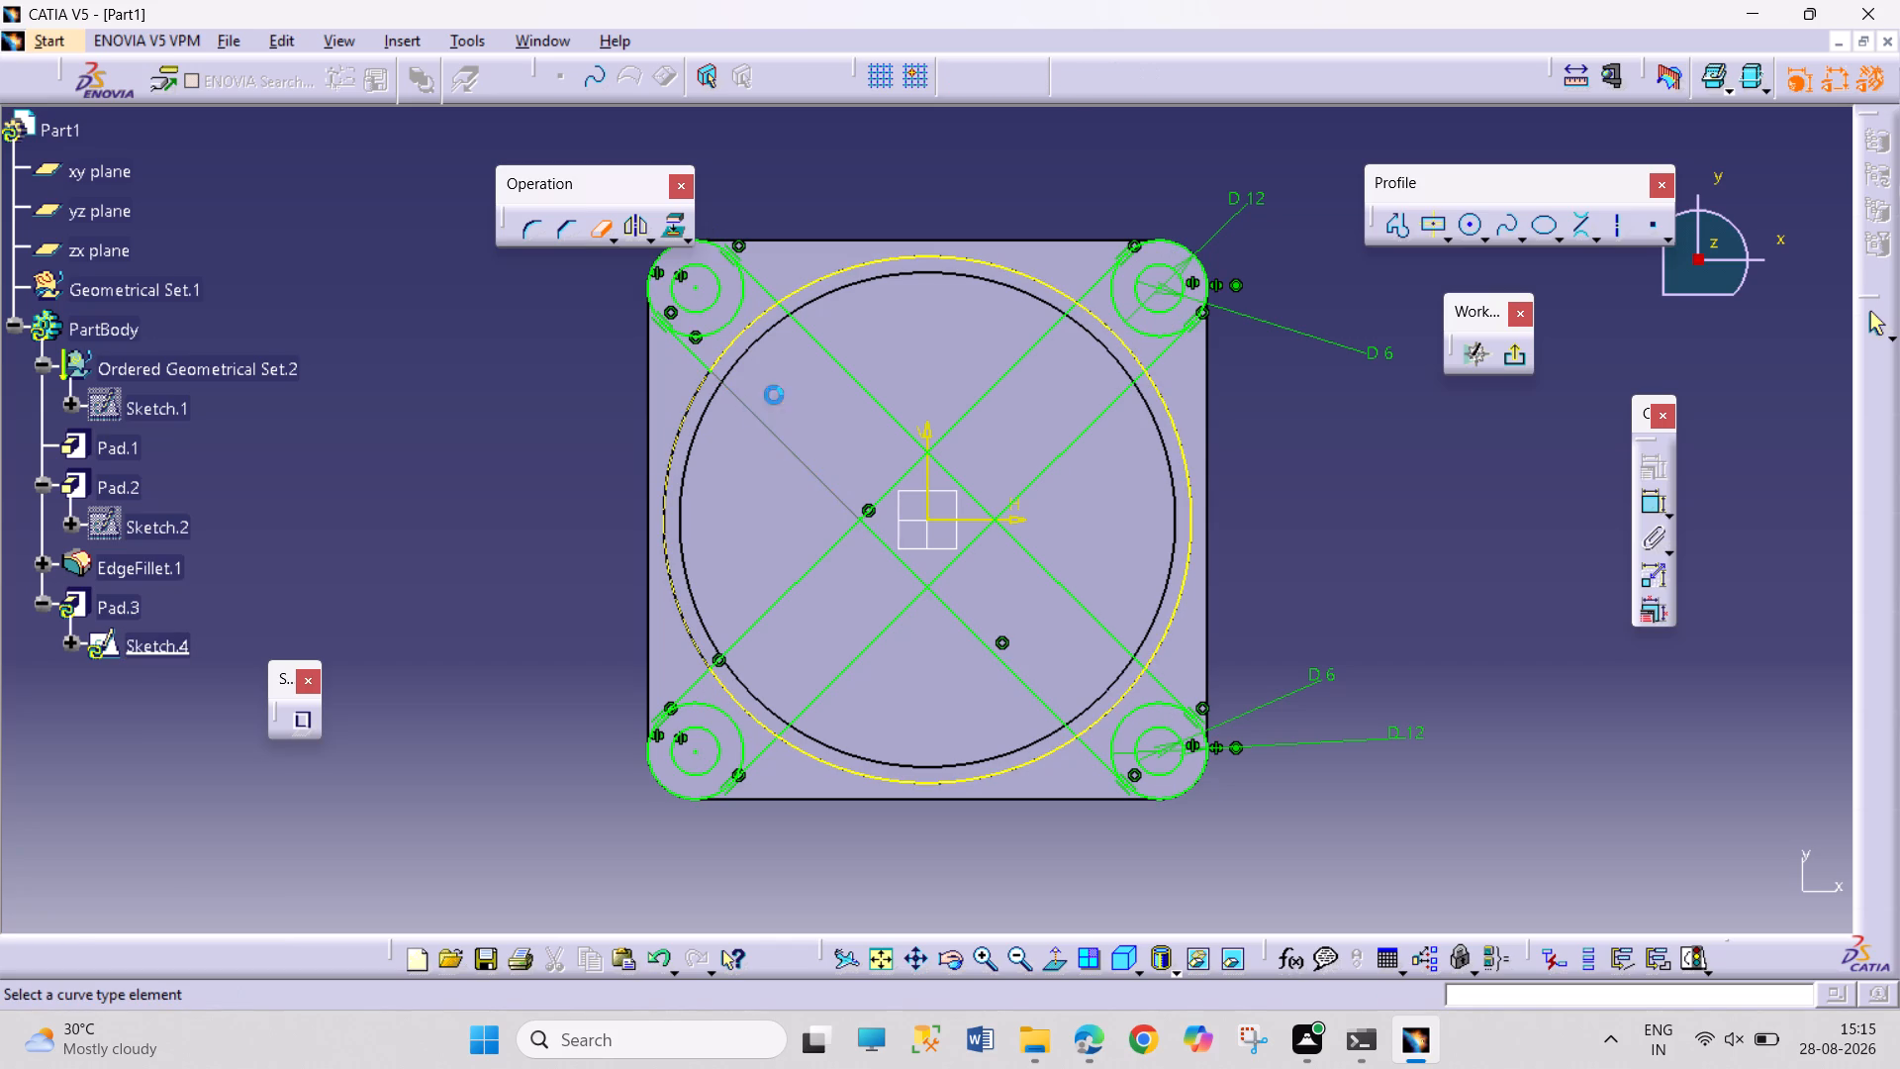
pyautogui.click(836, 351)
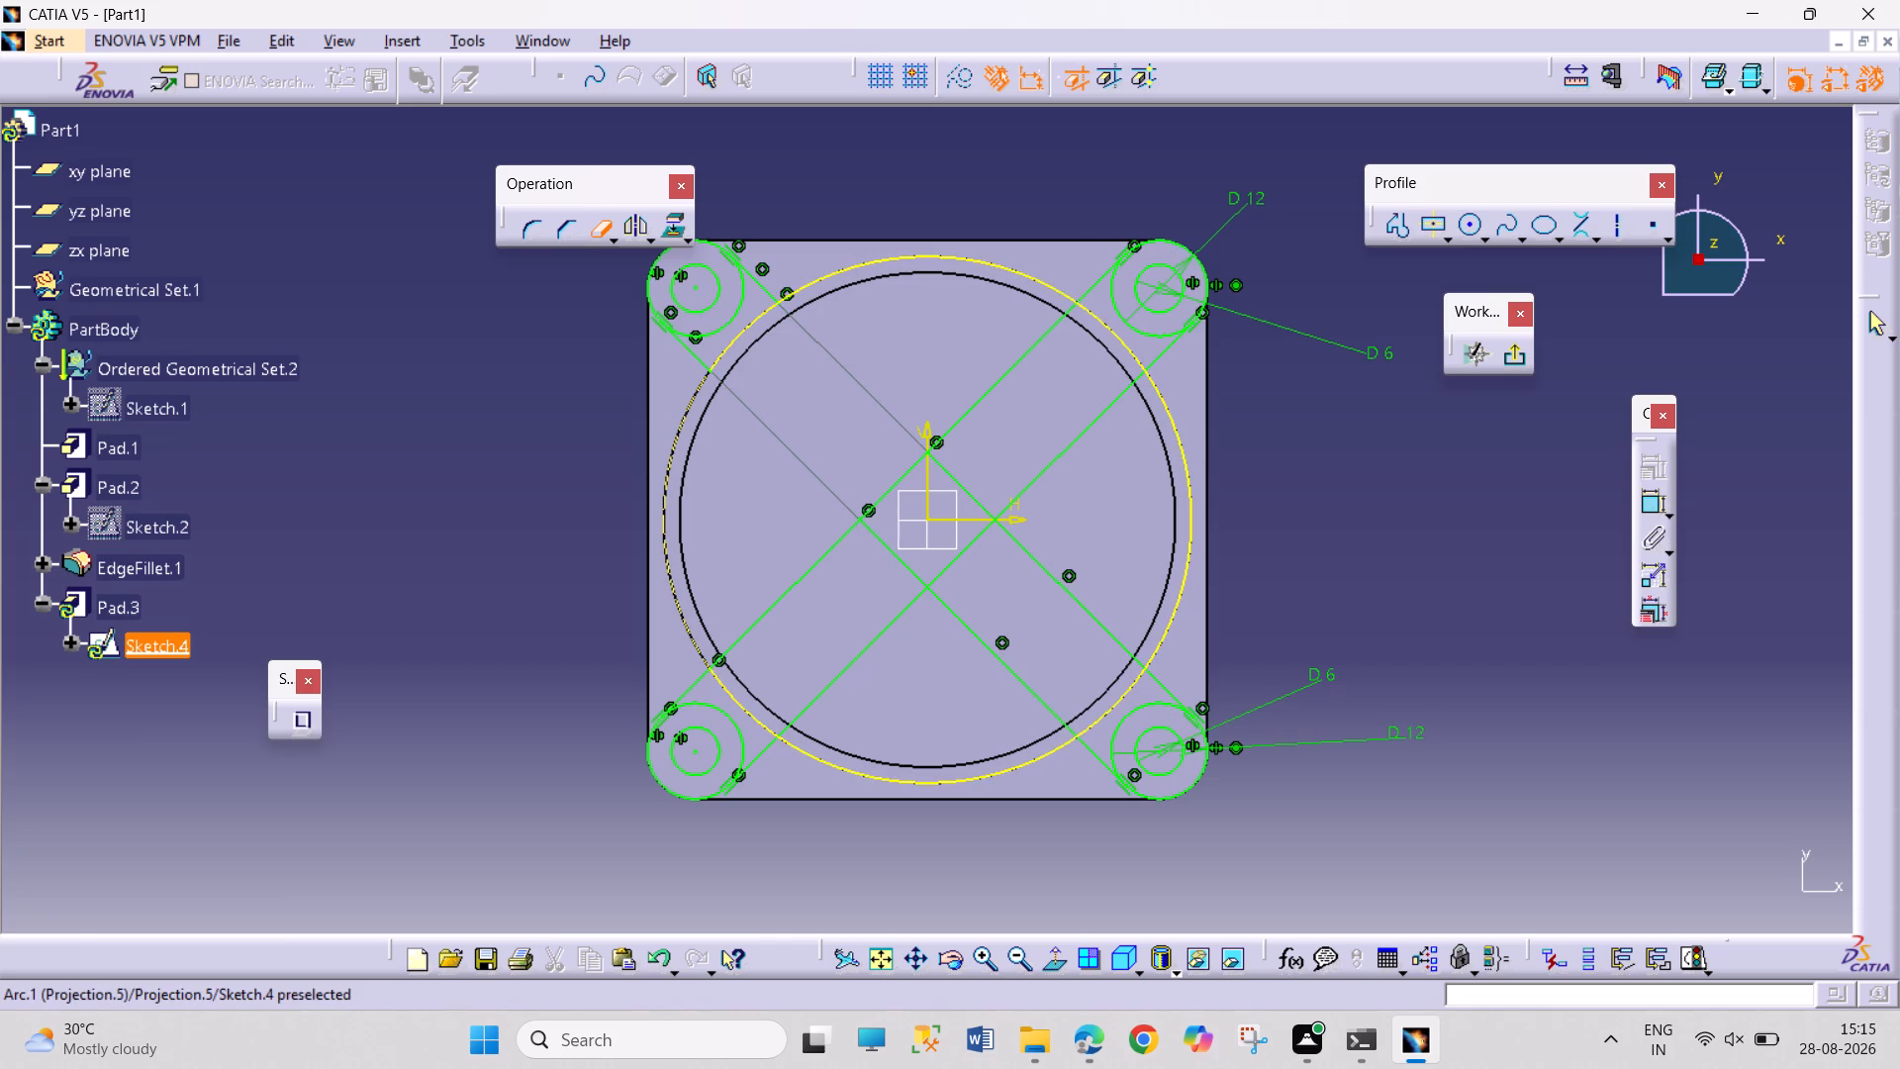
pyautogui.click(849, 265)
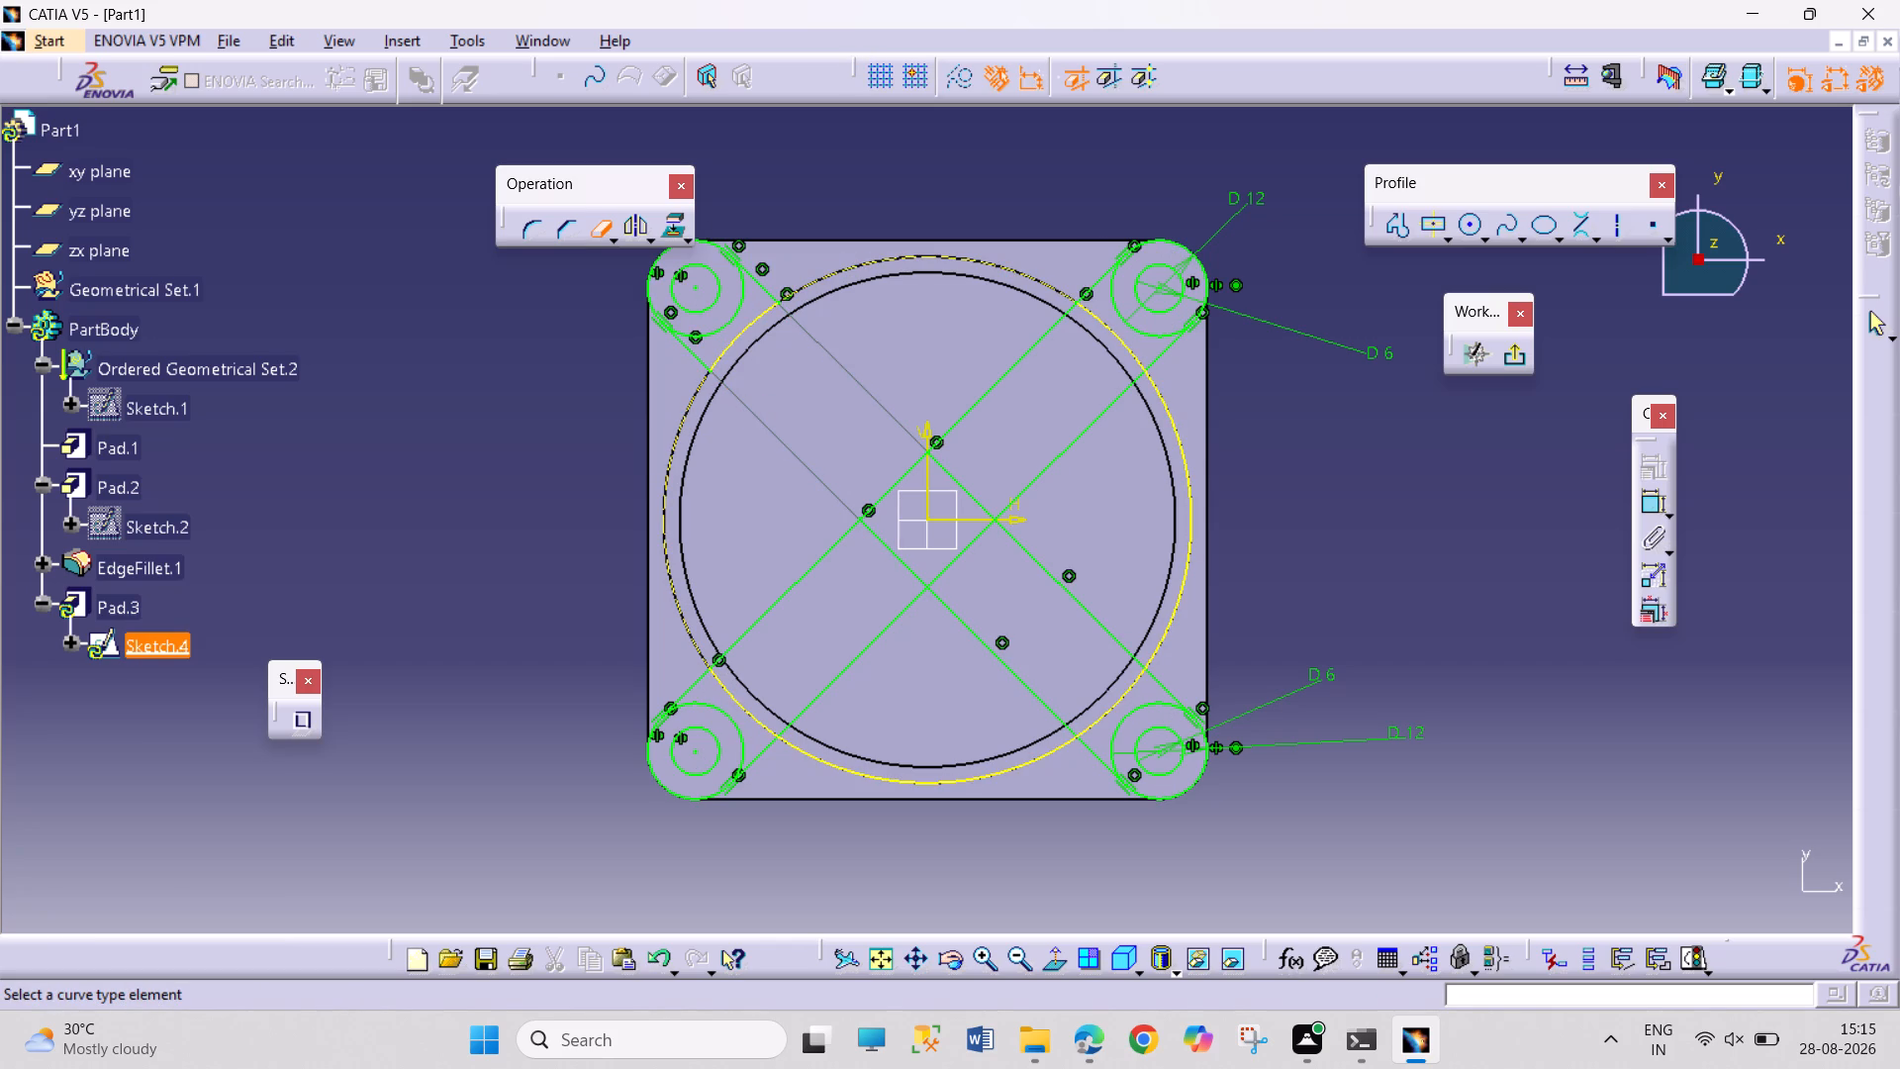
pyautogui.click(1187, 485)
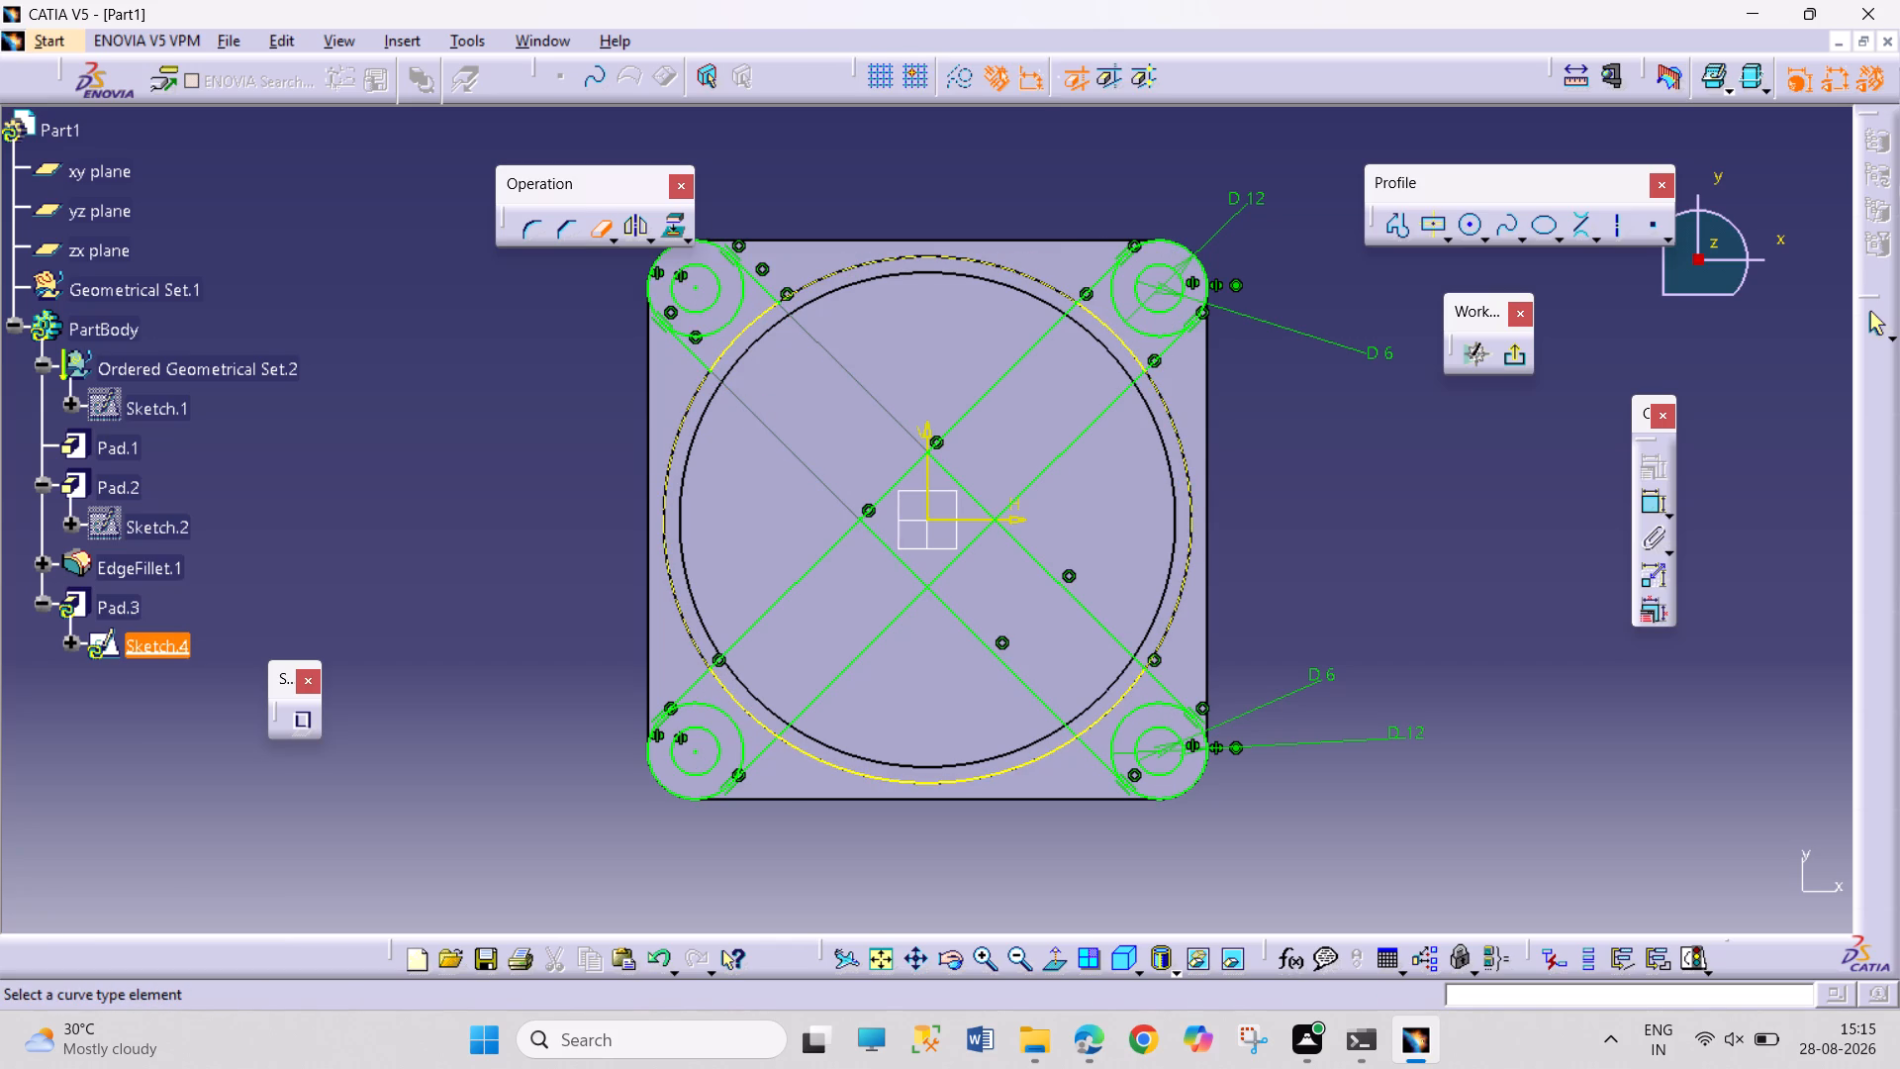
pyautogui.click(1099, 416)
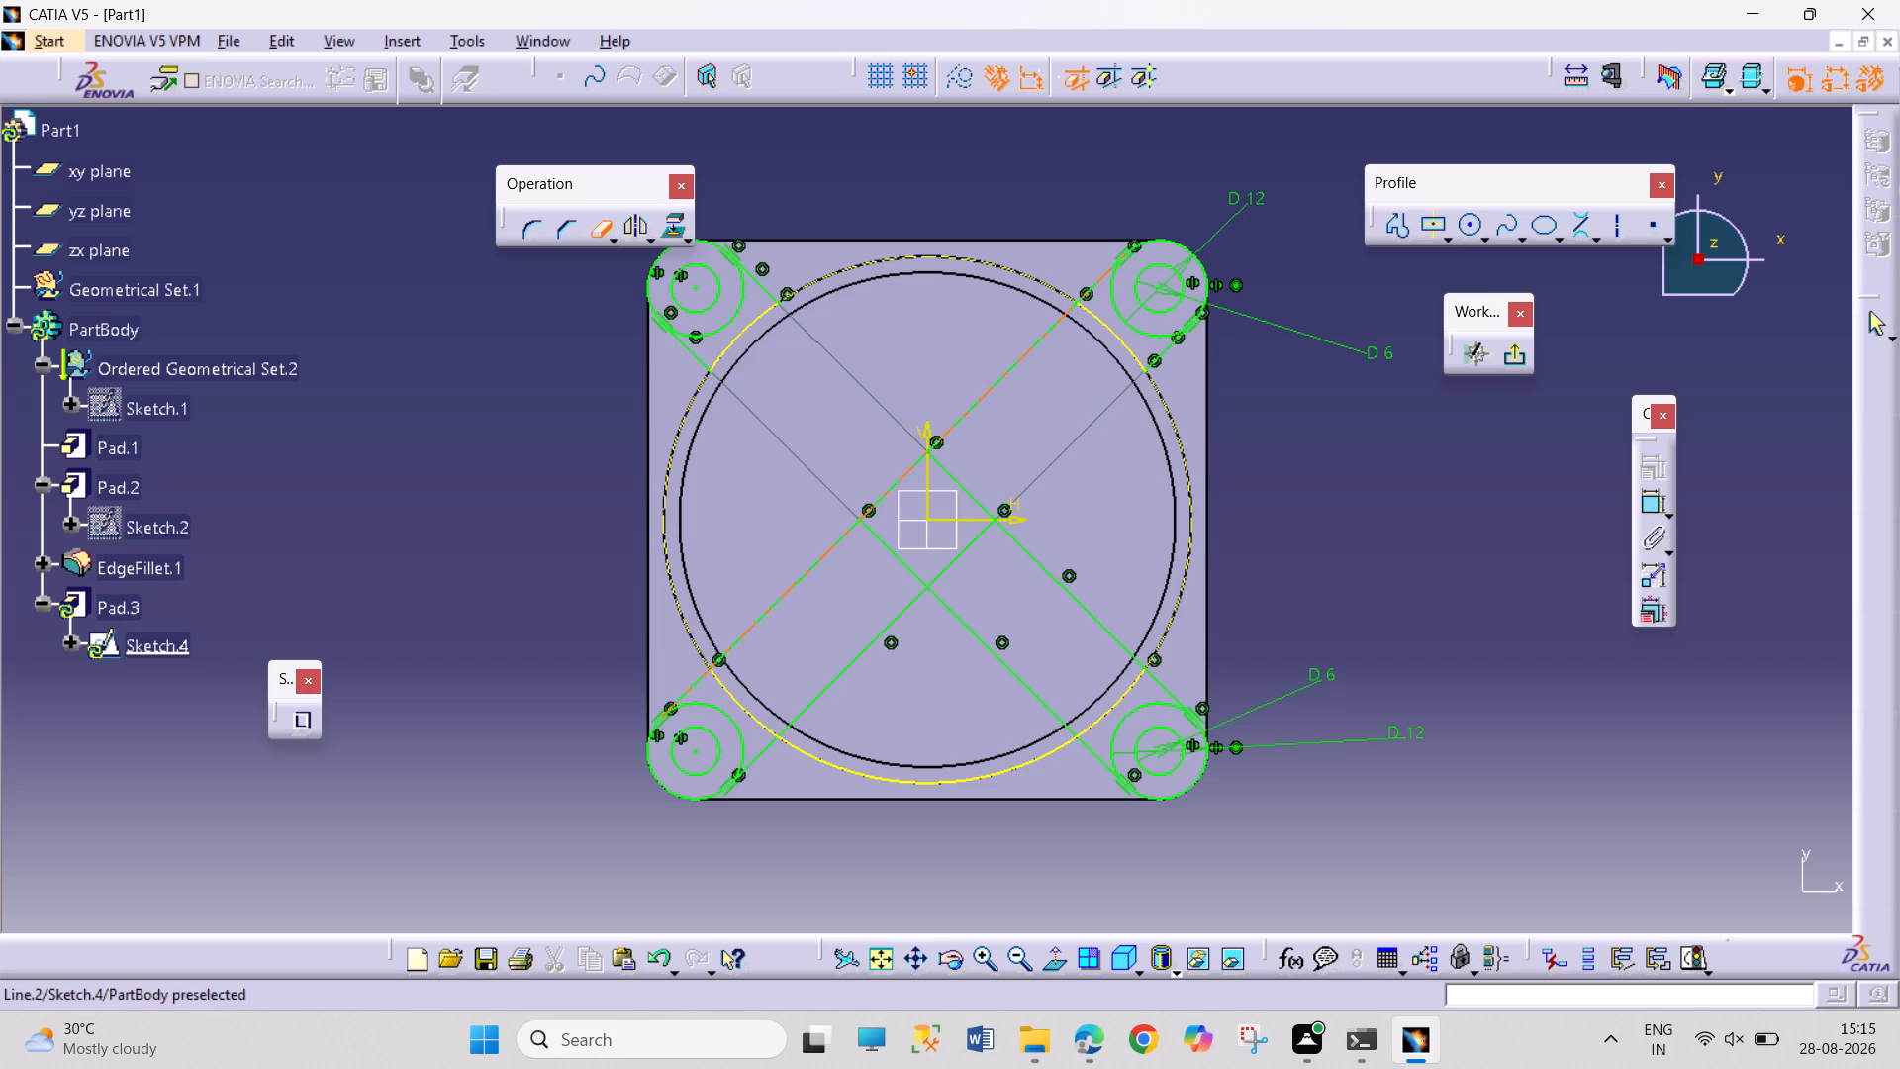
pyautogui.click(1028, 348)
pyautogui.click(797, 584)
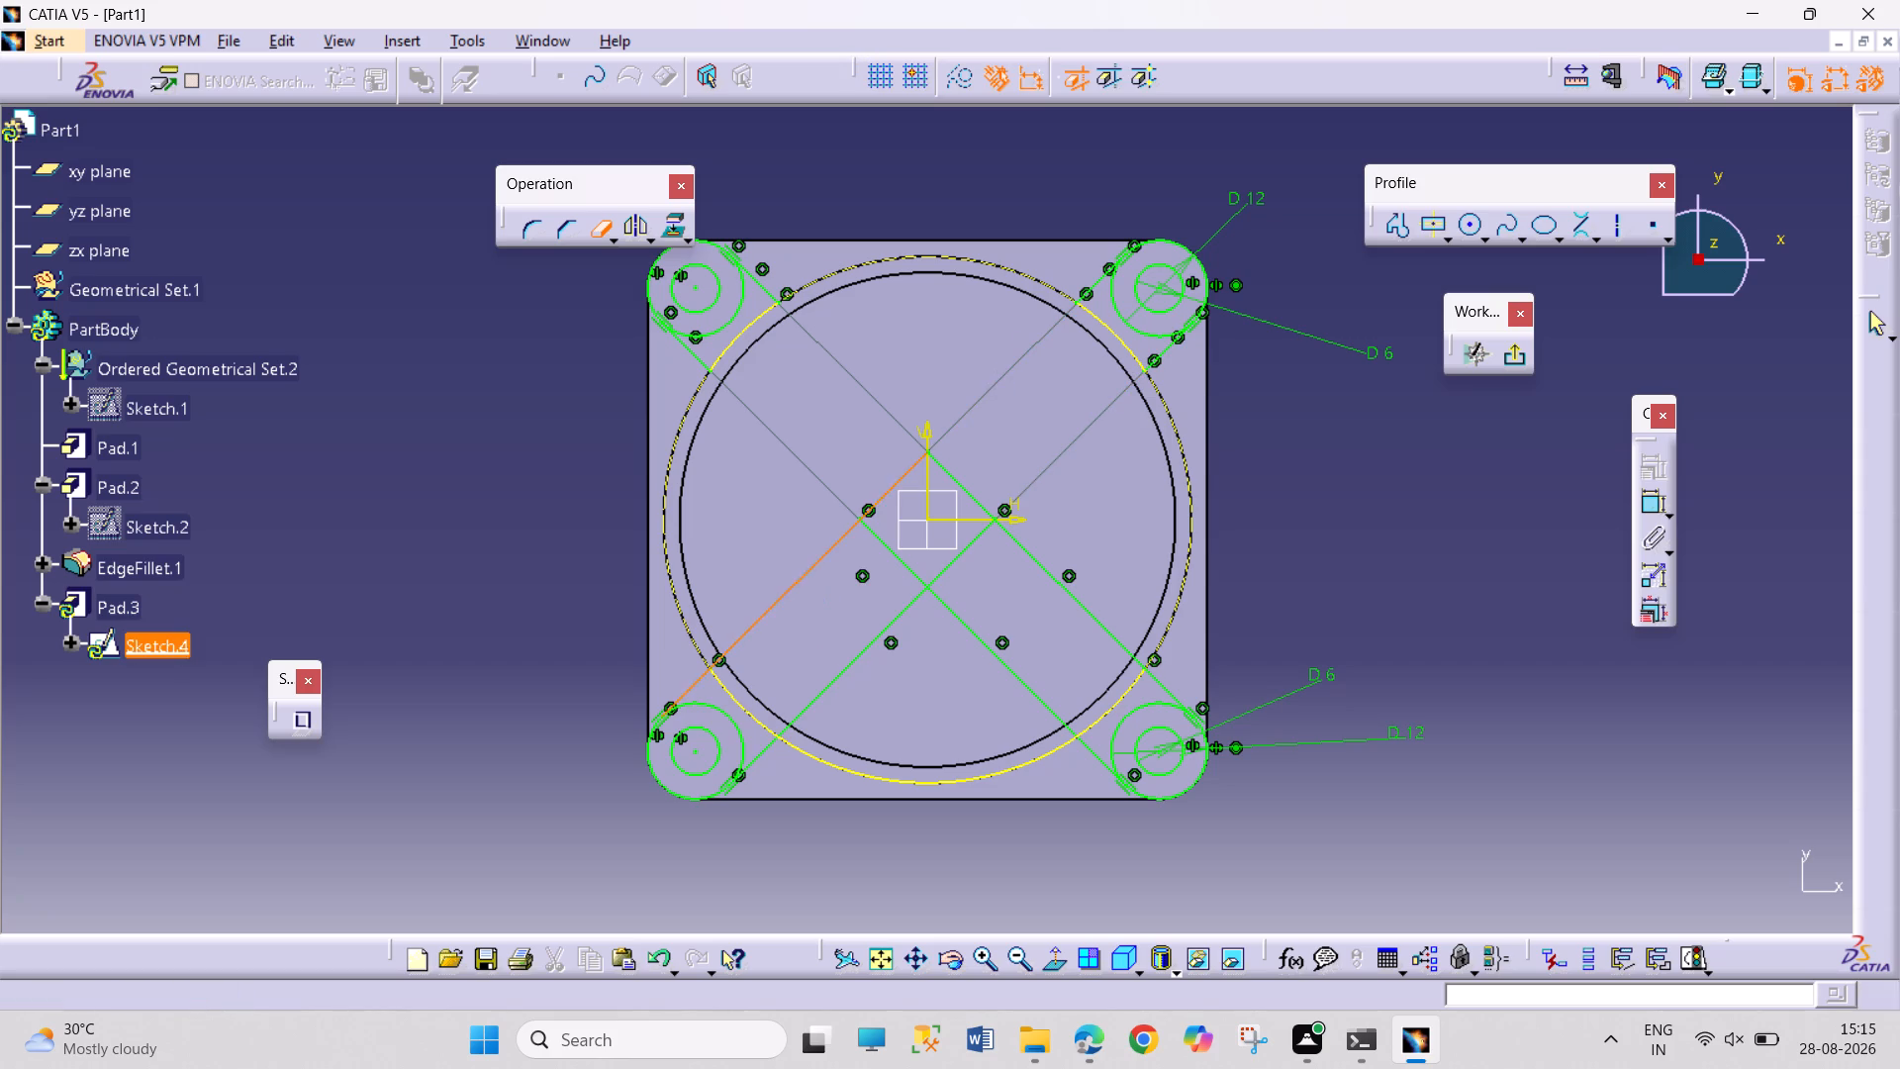
# Quick-trim the inward-facing arcs of the four 12 mm circles and the projected circle's arc on the -Y side.
pyautogui.click(742, 307)
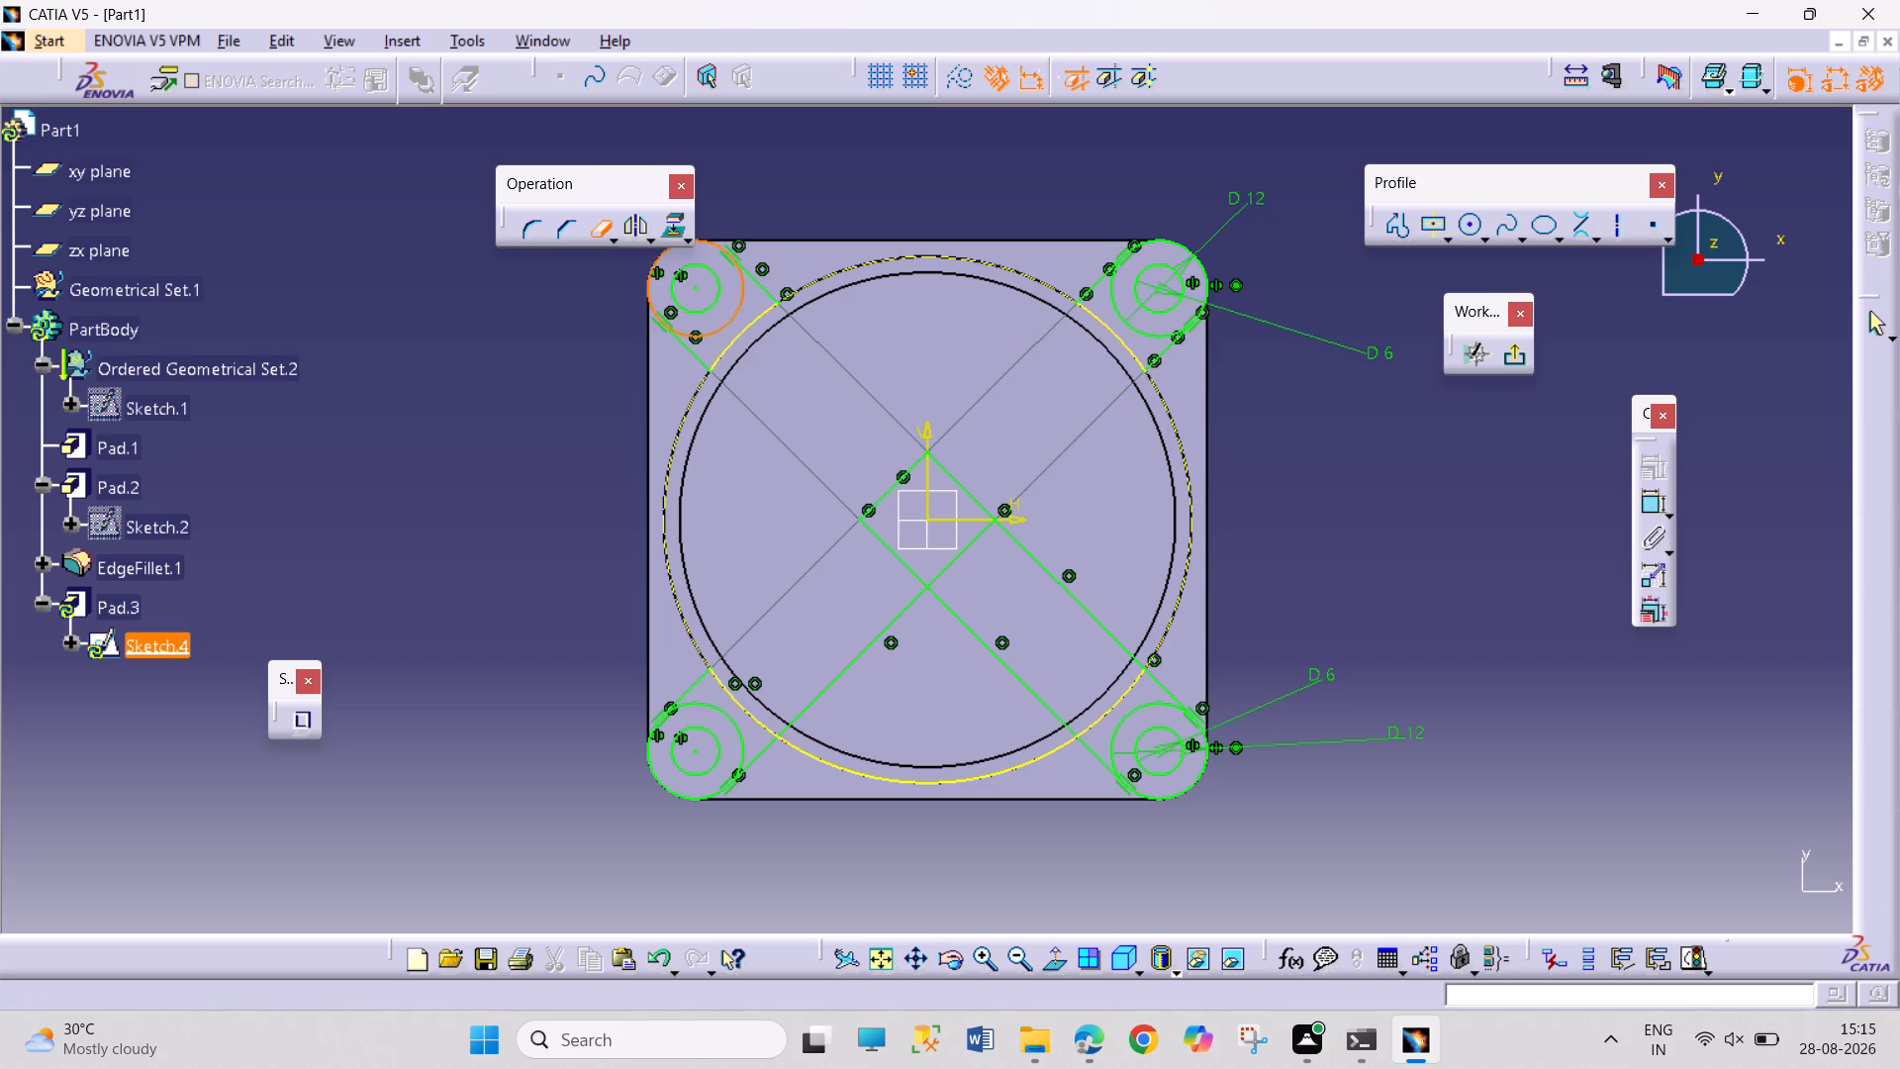
pyautogui.click(1142, 325)
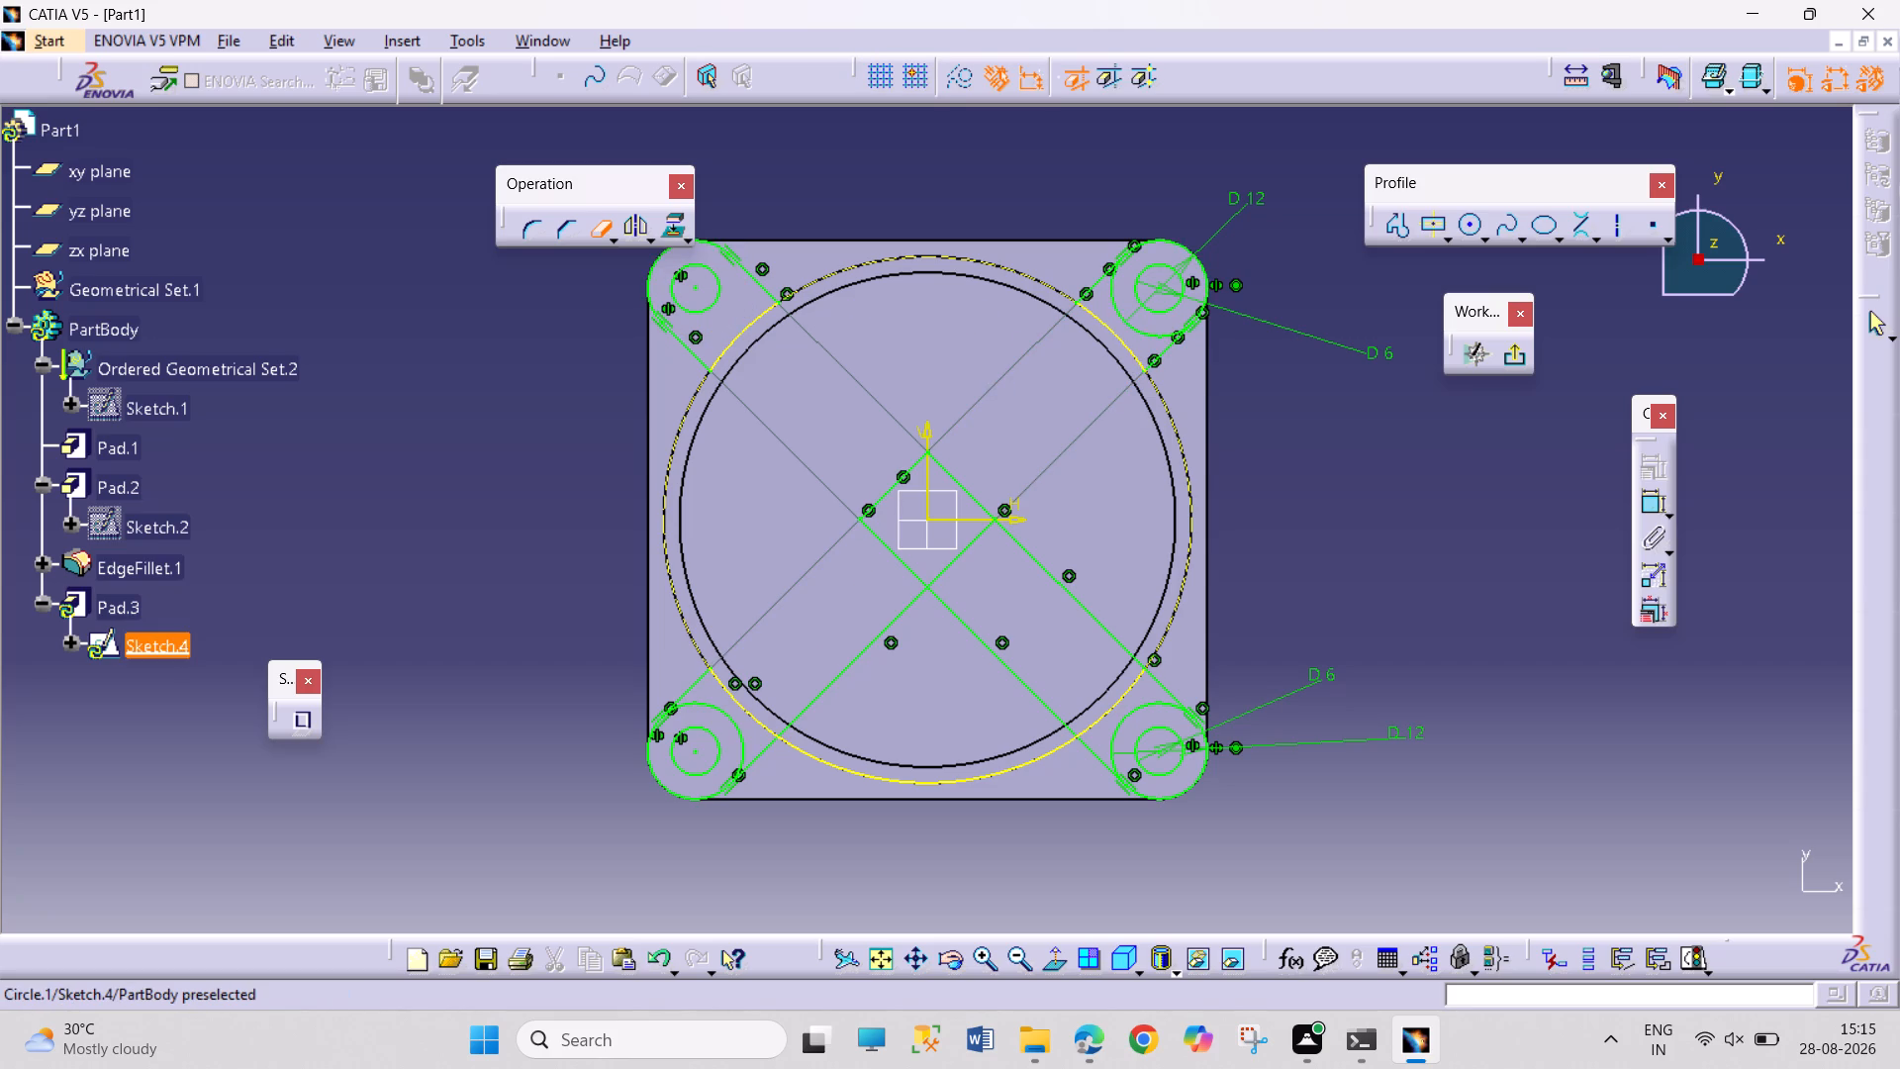
pyautogui.click(1124, 718)
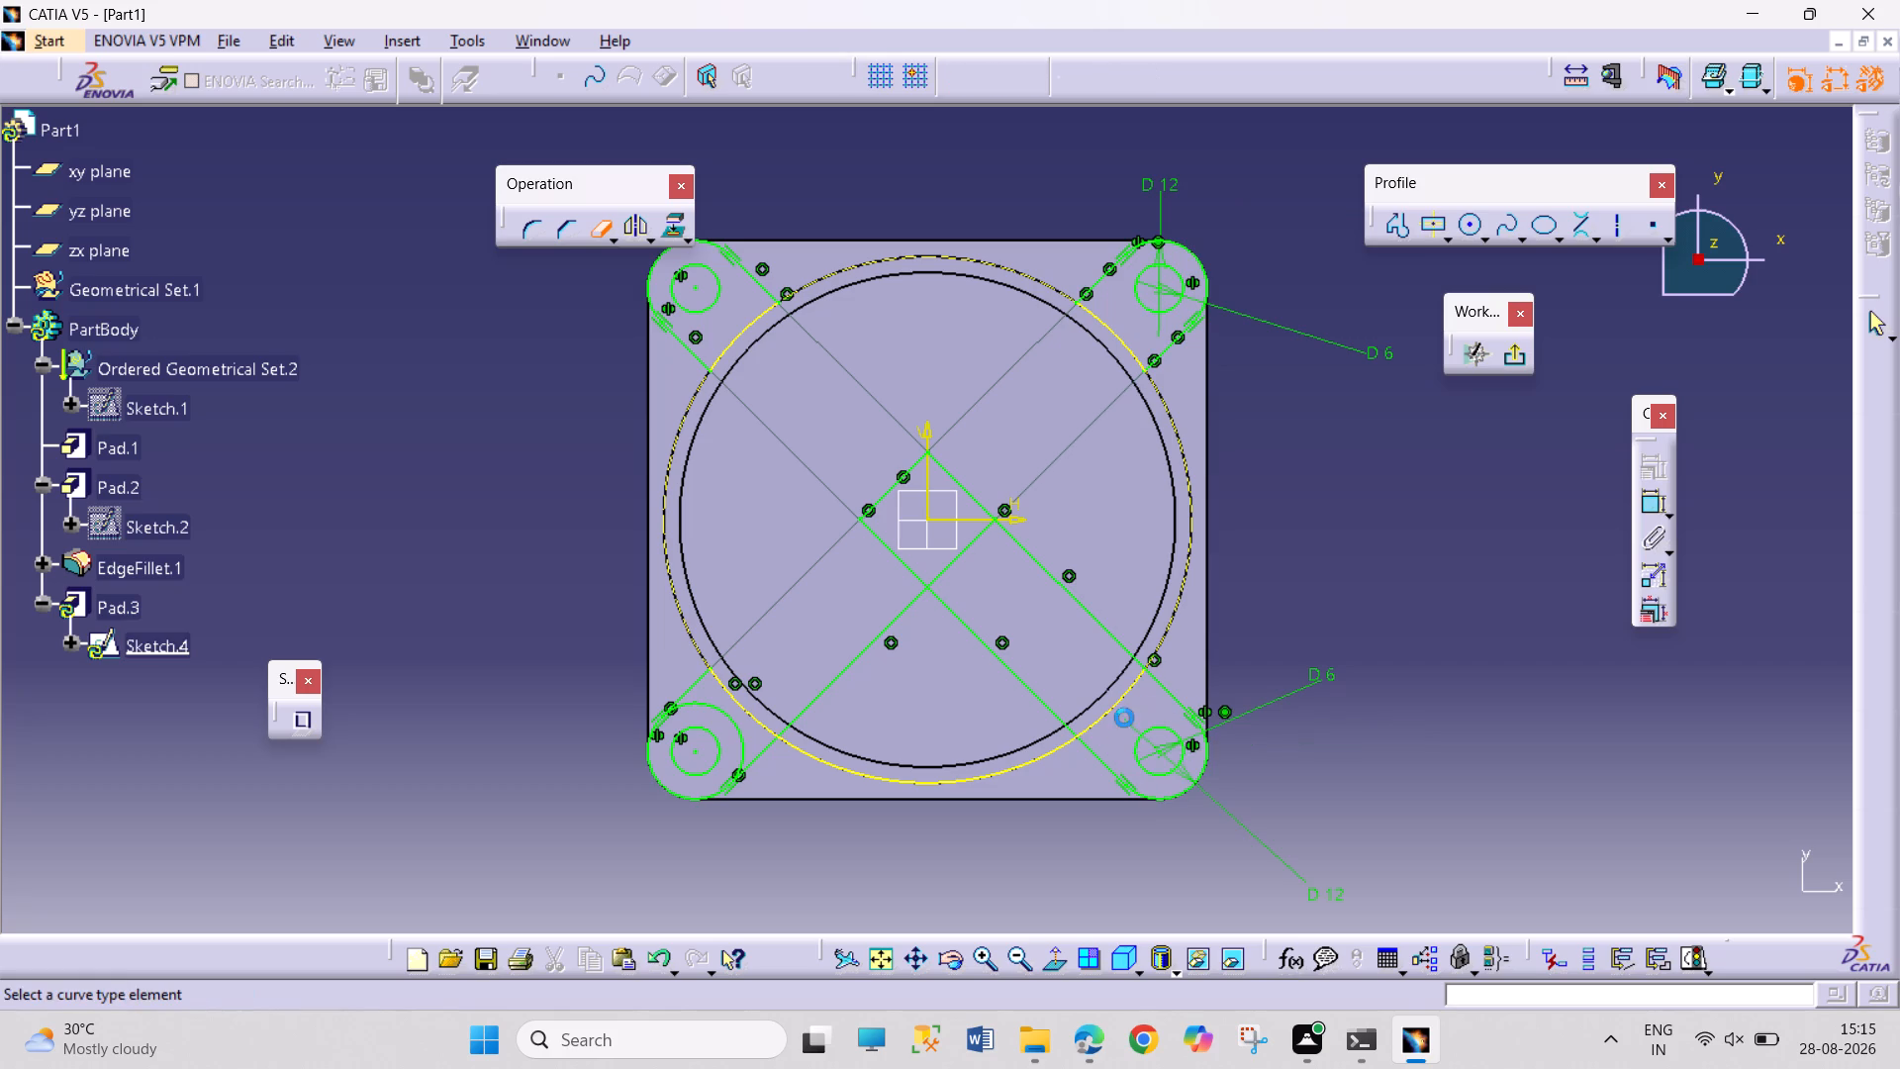
pyautogui.click(1037, 756)
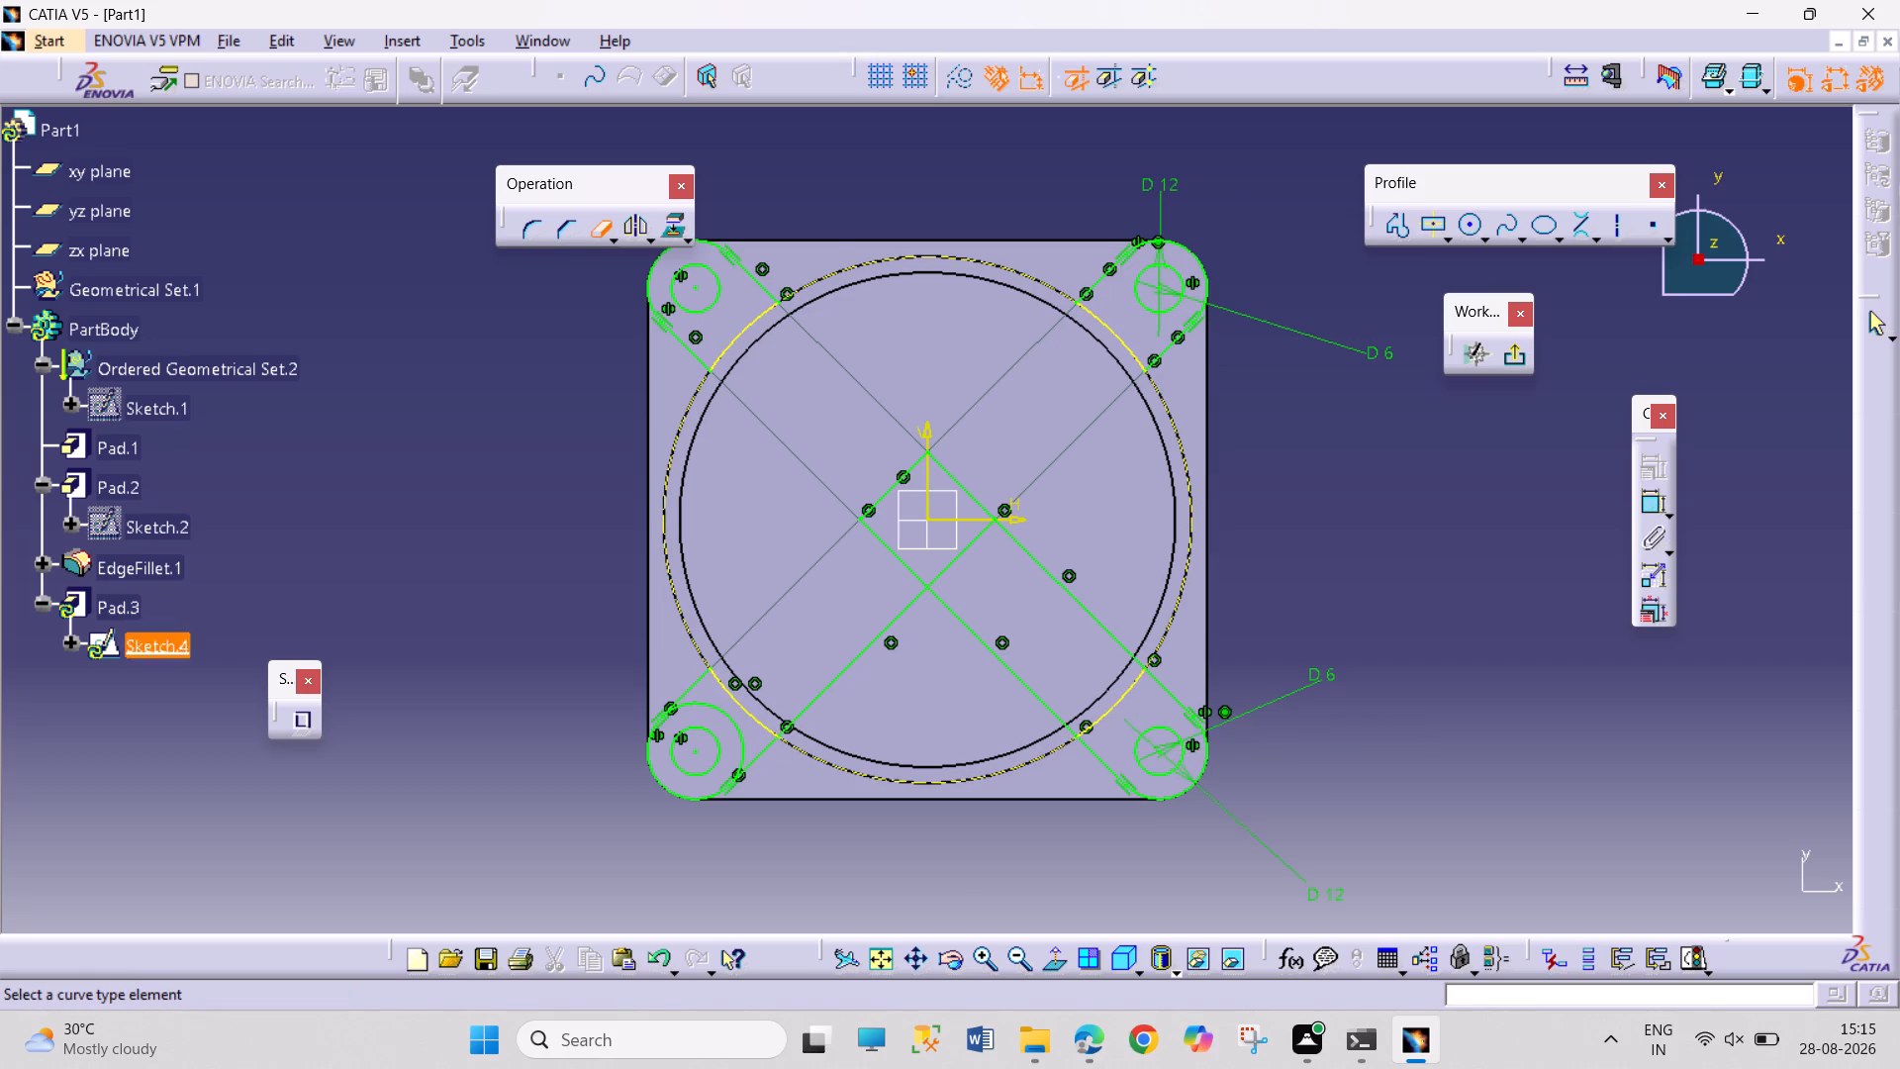
pyautogui.click(722, 713)
# Quick-trim all remaining tangent-line pieces inside the projected circle and exit the sketch to update the corner boss pad.
pyautogui.click(875, 639)
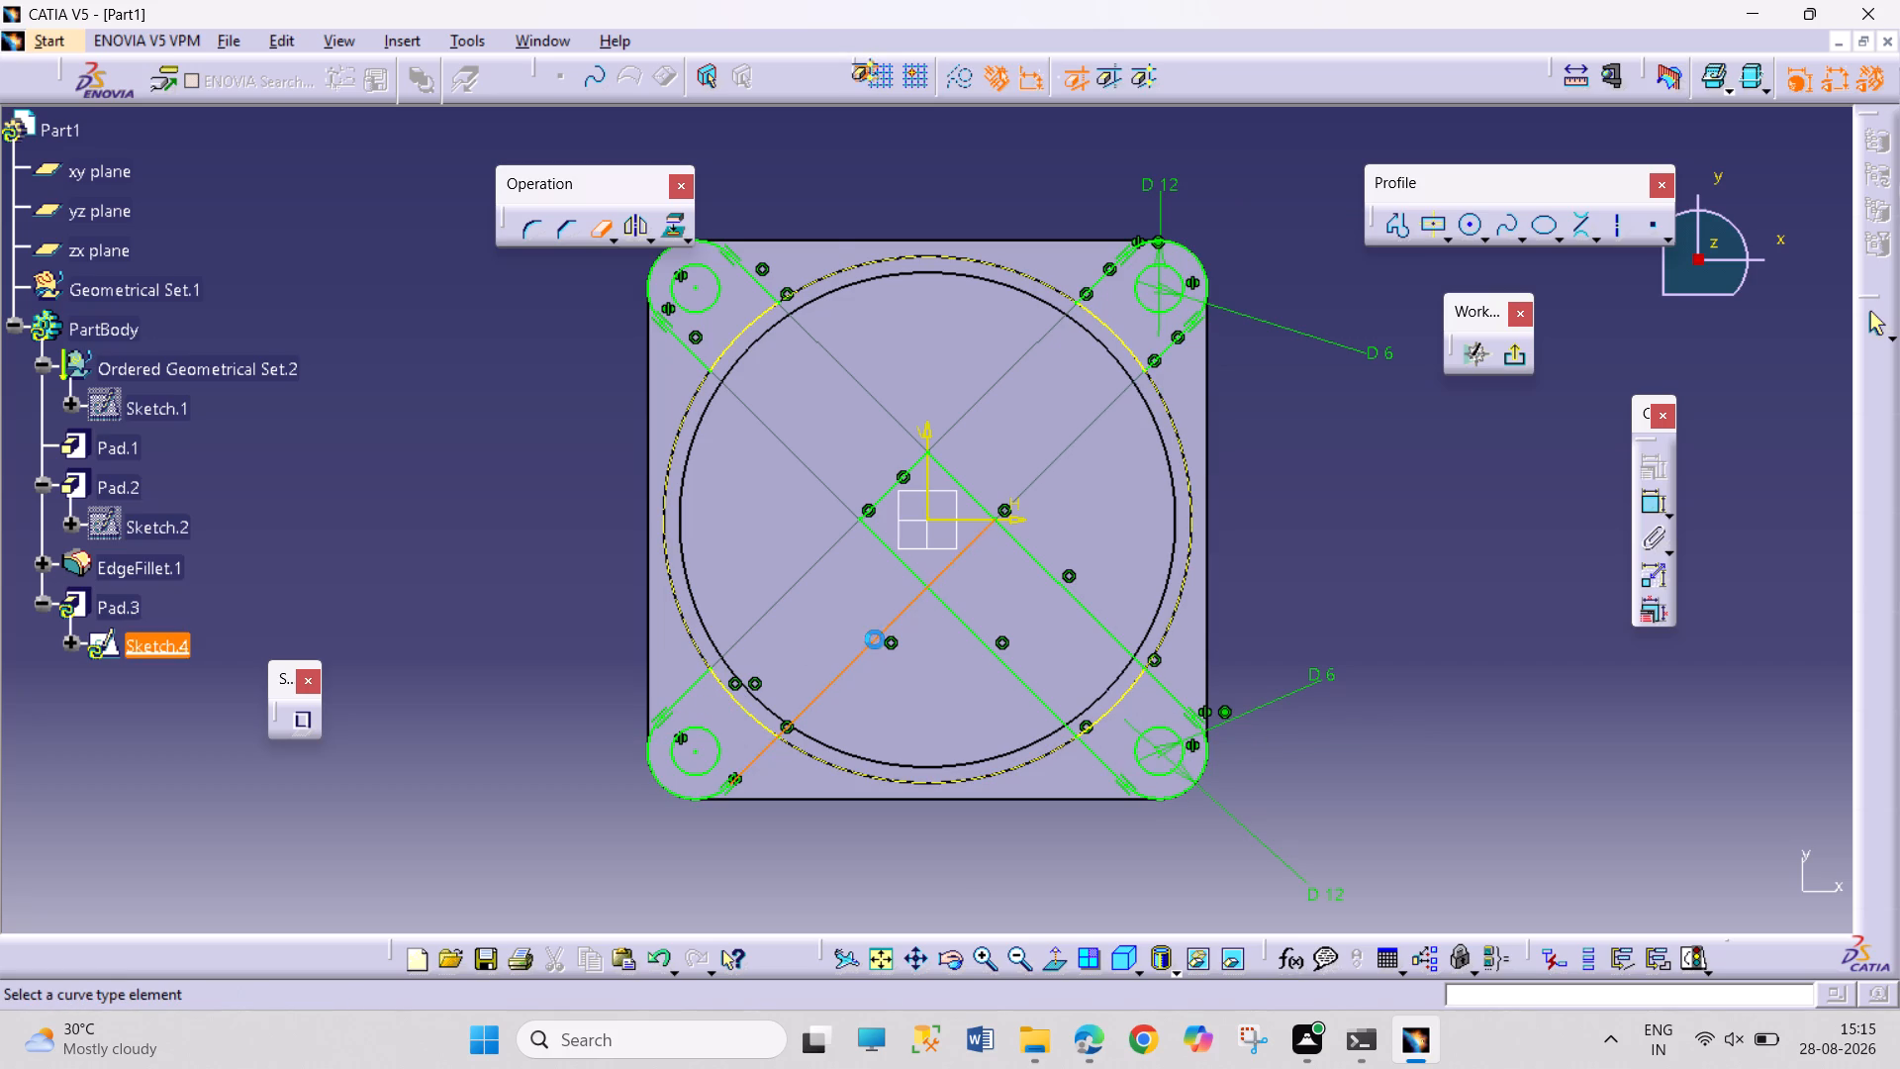
pyautogui.click(903, 570)
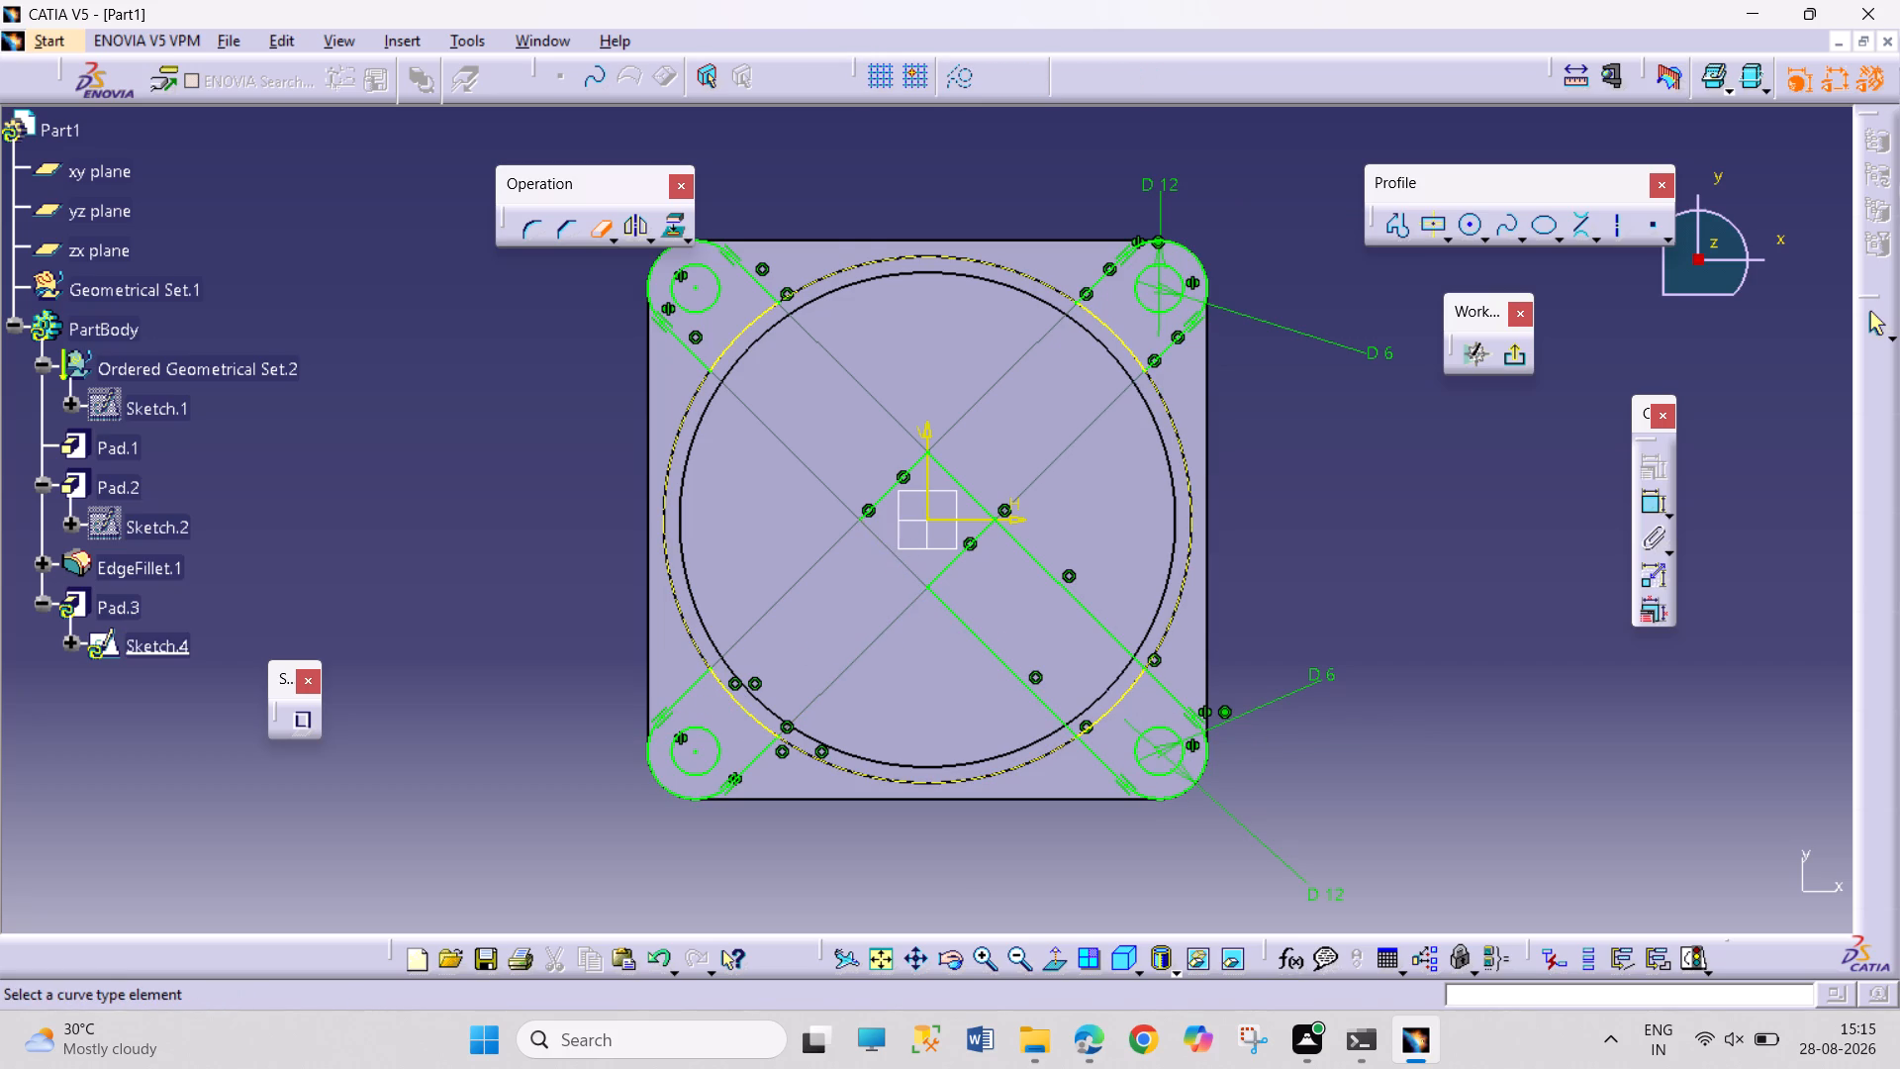
pyautogui.click(889, 495)
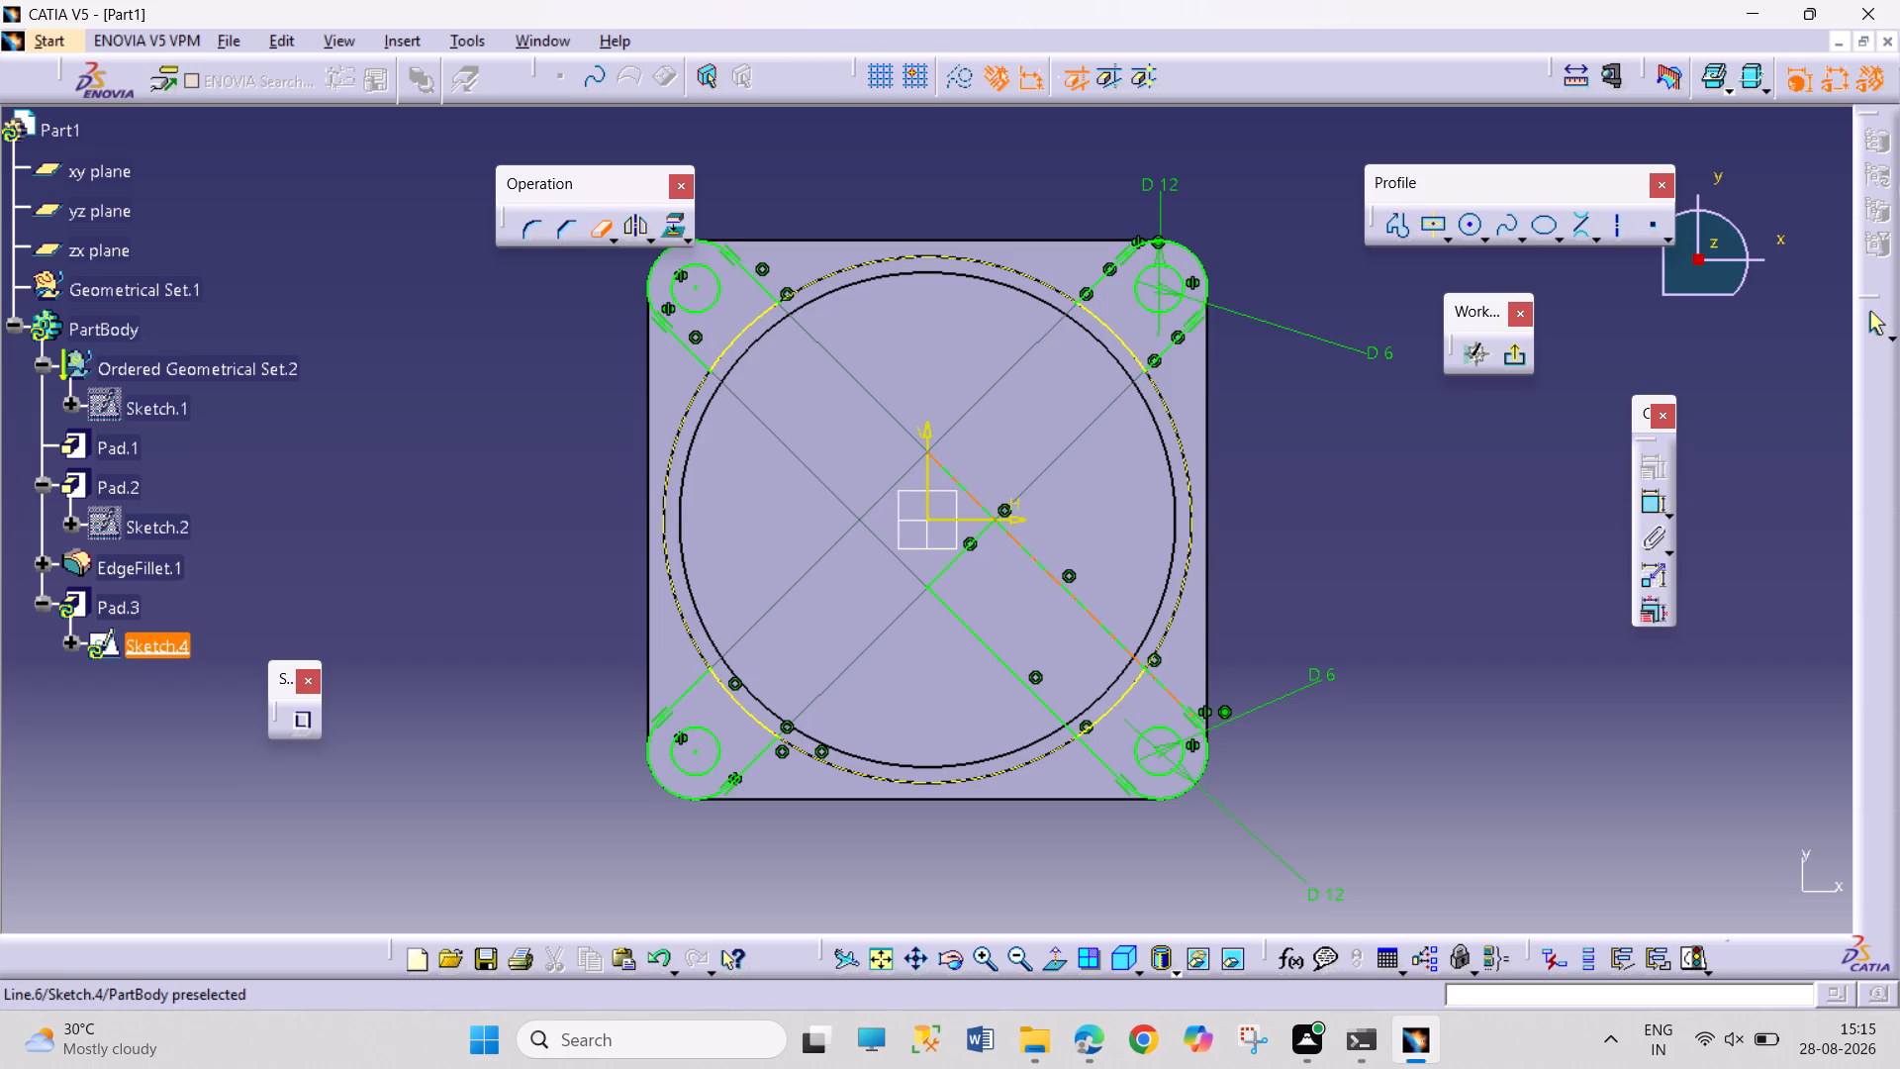
pyautogui.click(961, 479)
pyautogui.click(961, 552)
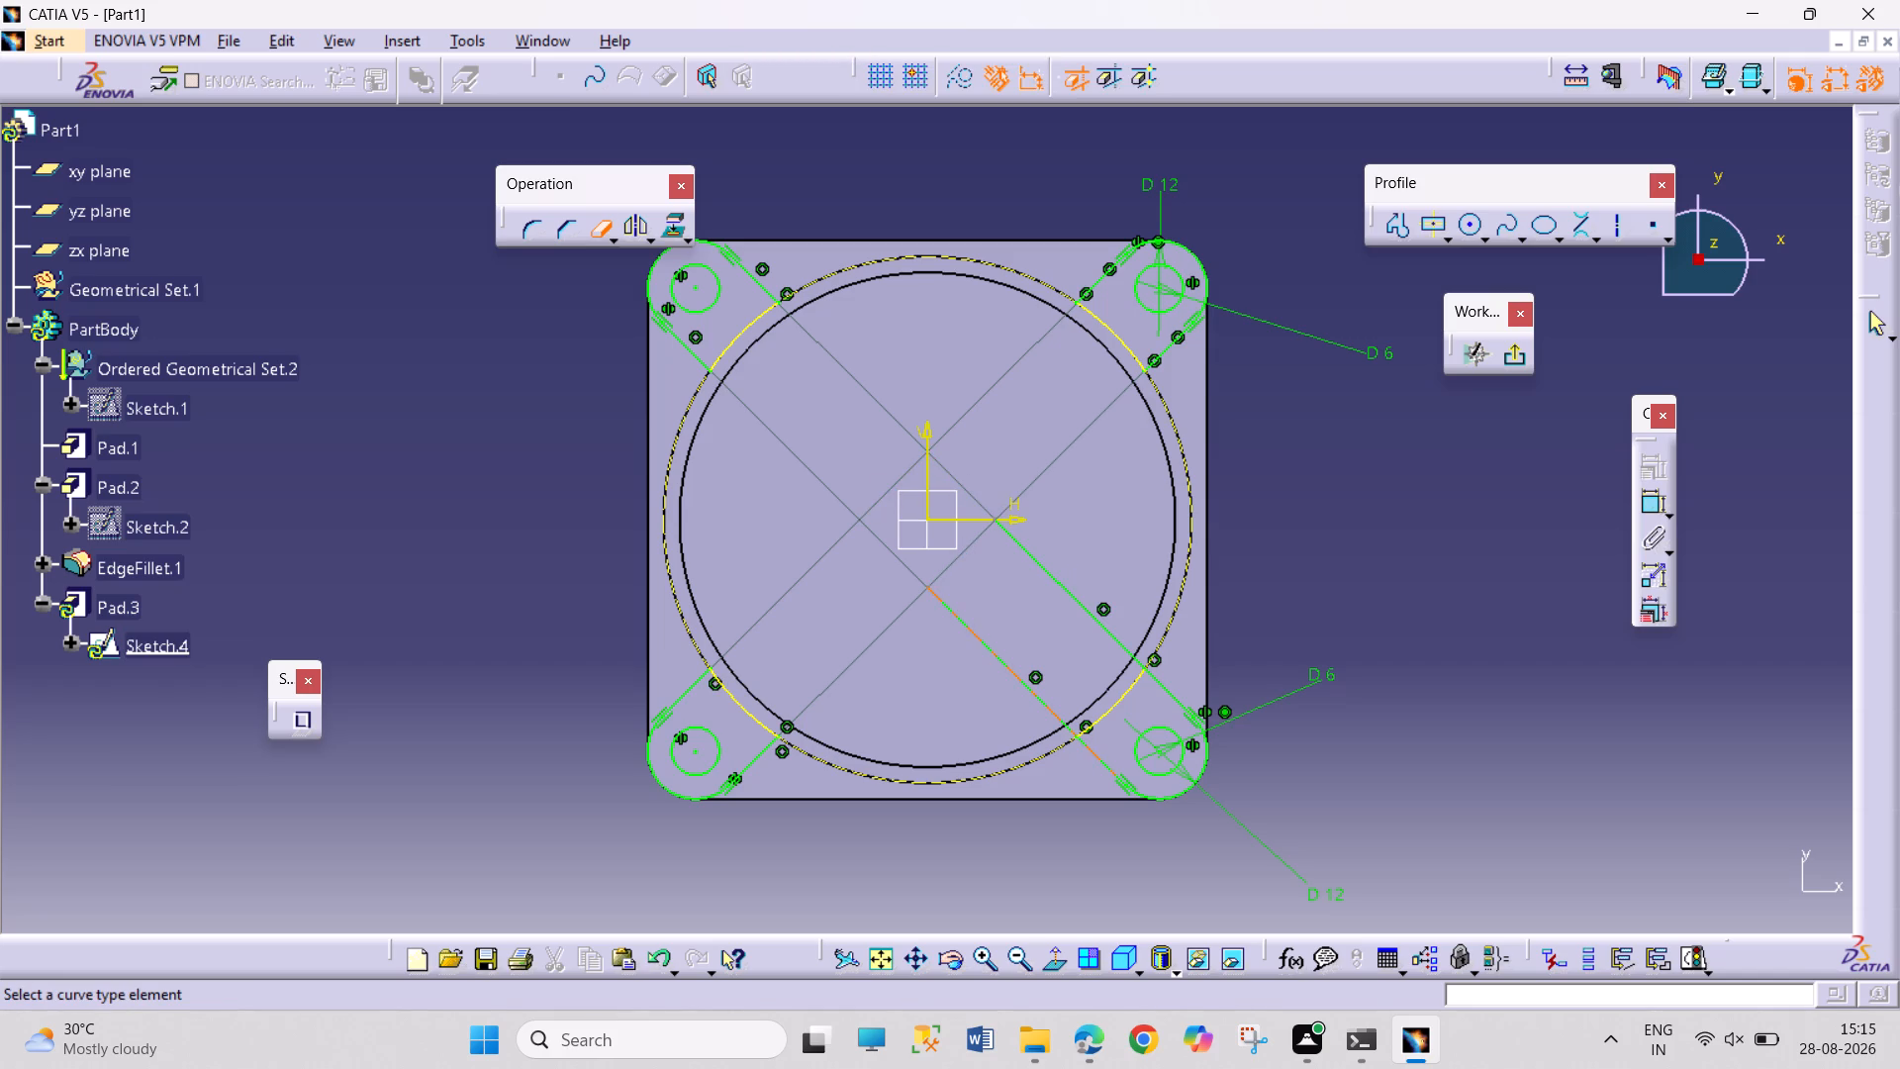
pyautogui.click(972, 644)
pyautogui.click(986, 635)
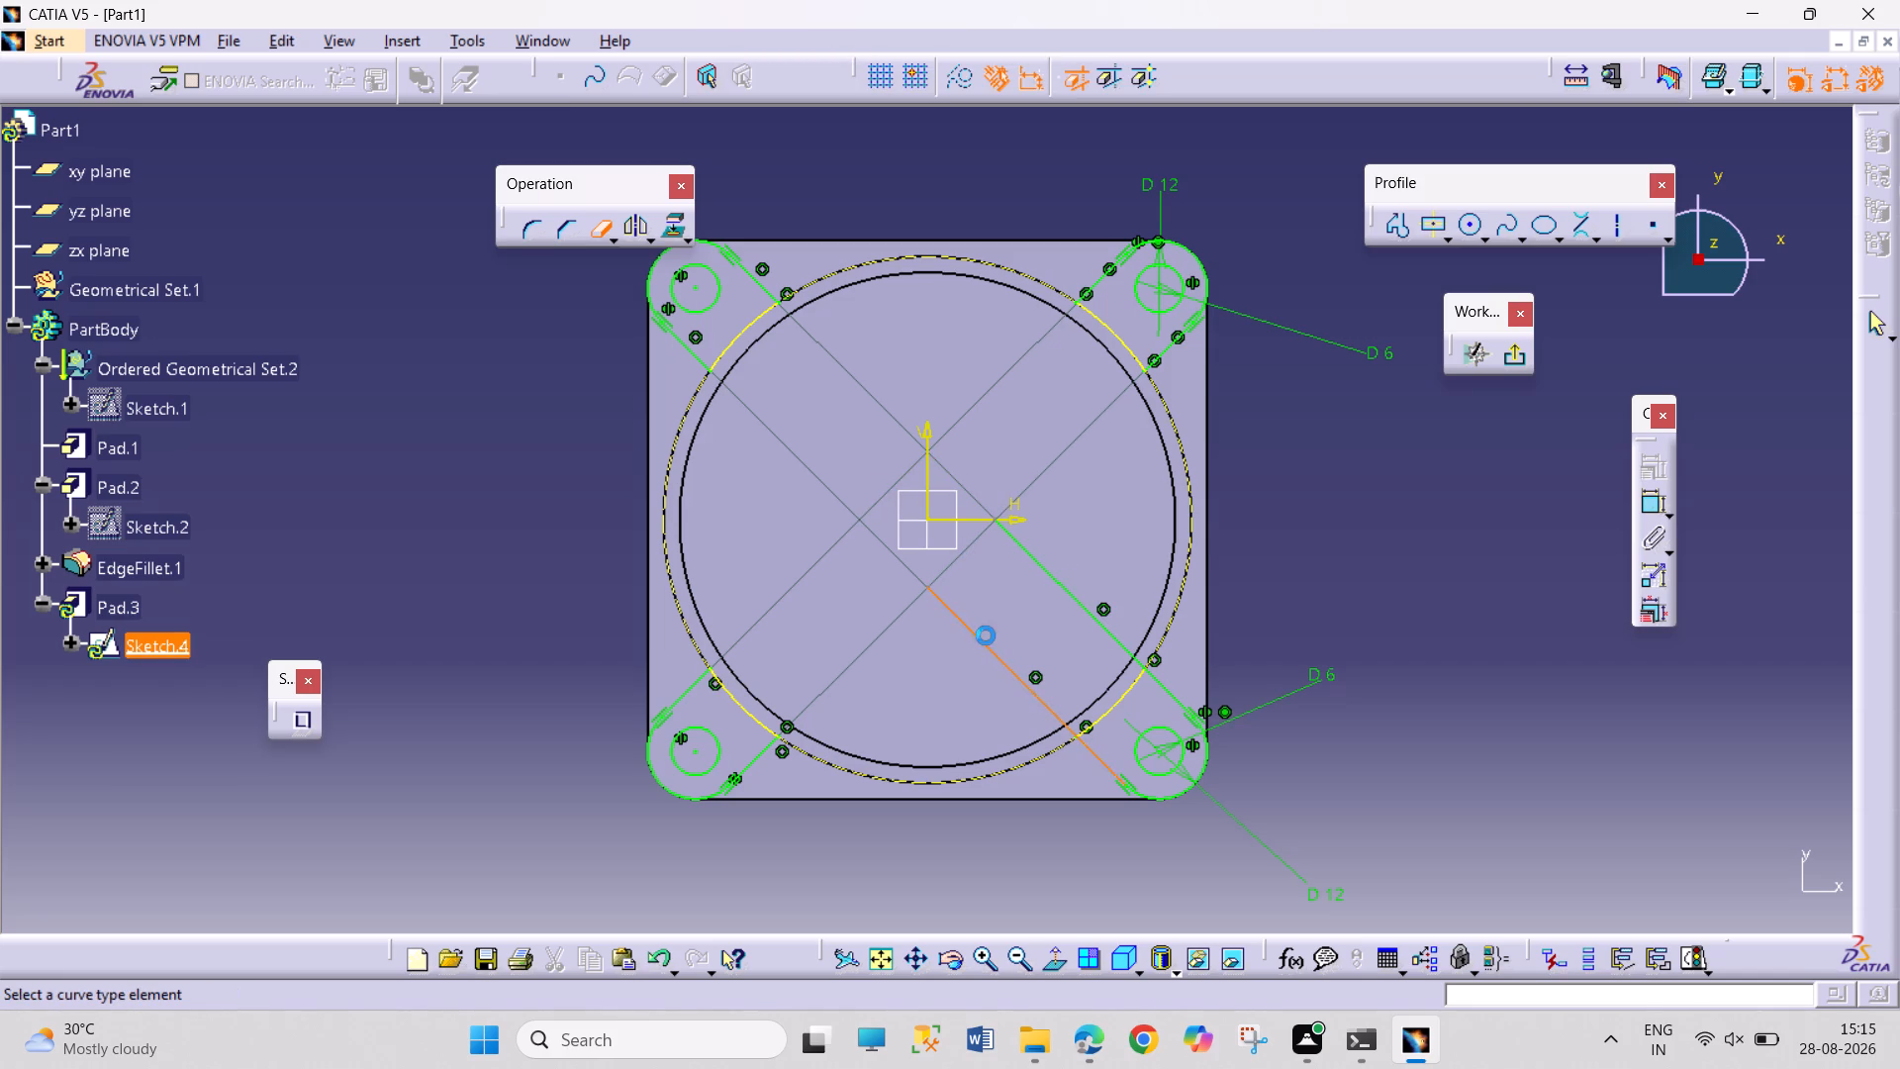
pyautogui.click(1056, 570)
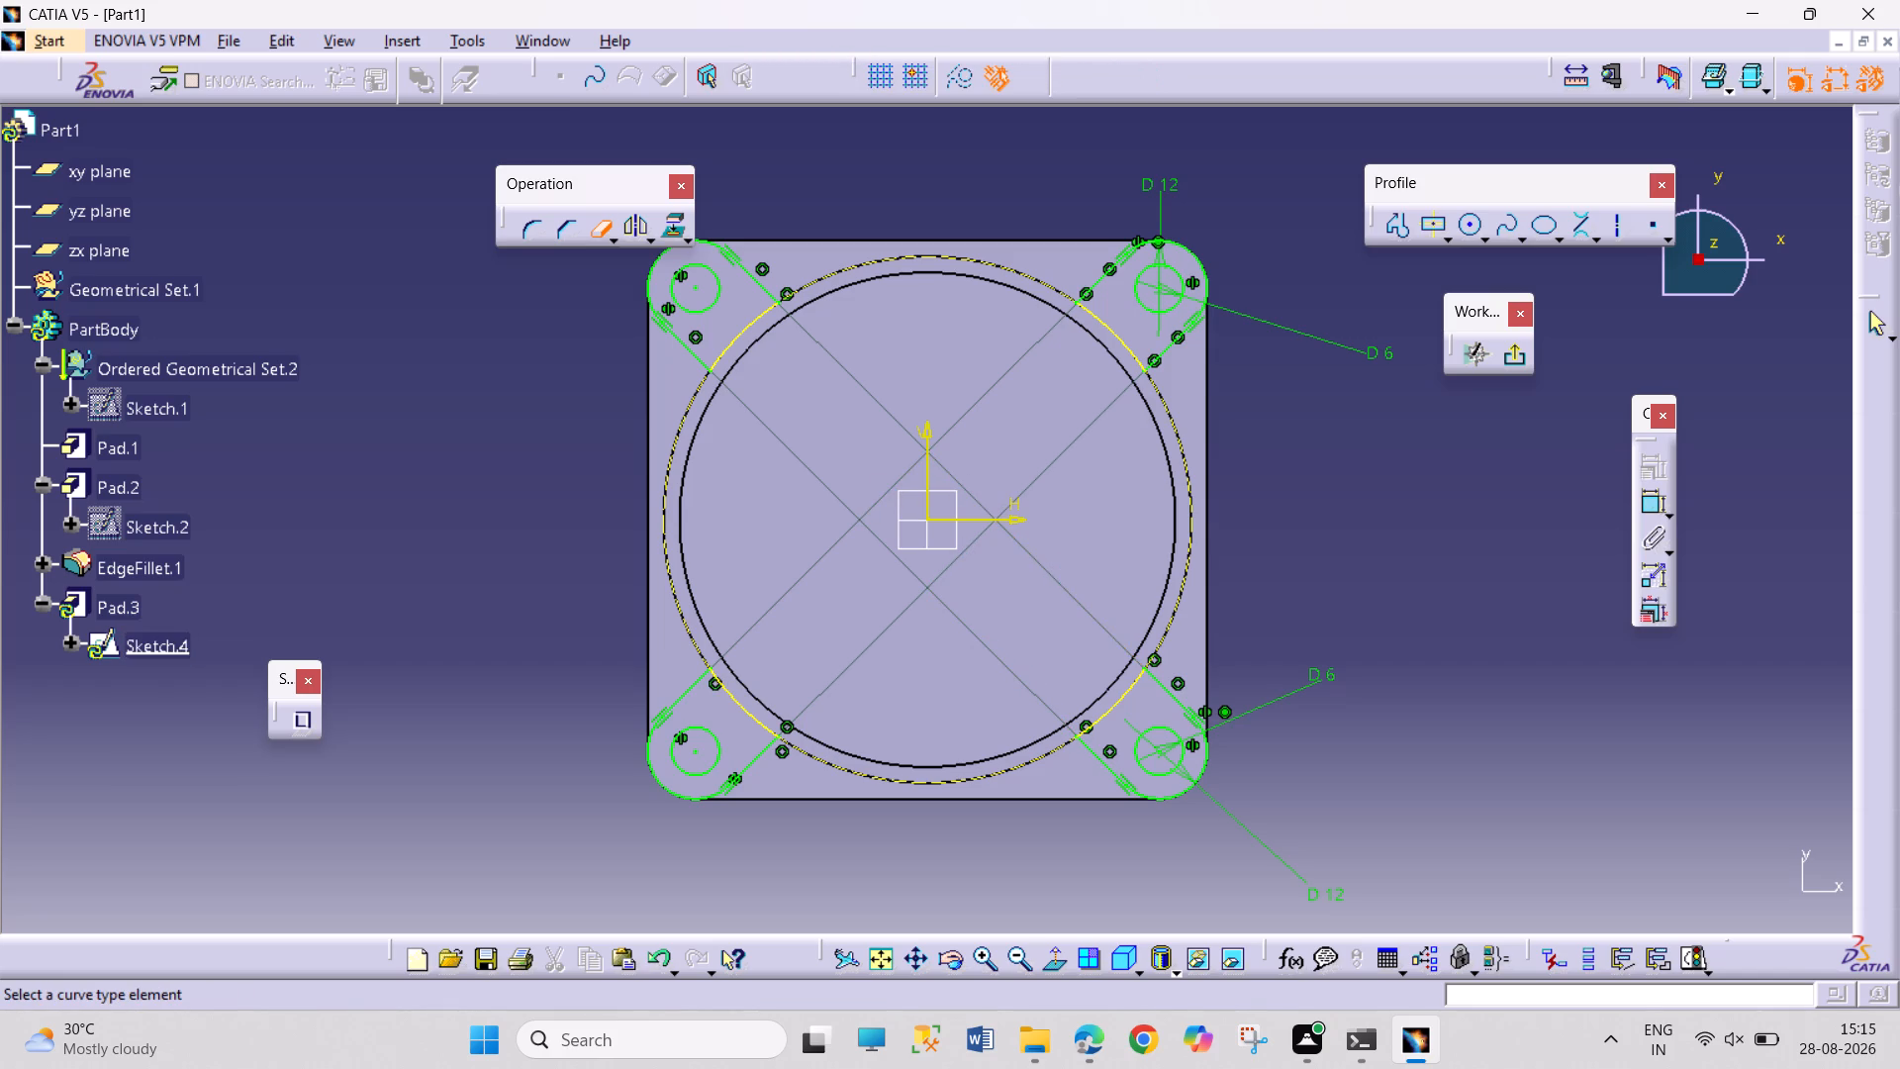
pyautogui.click(1239, 406)
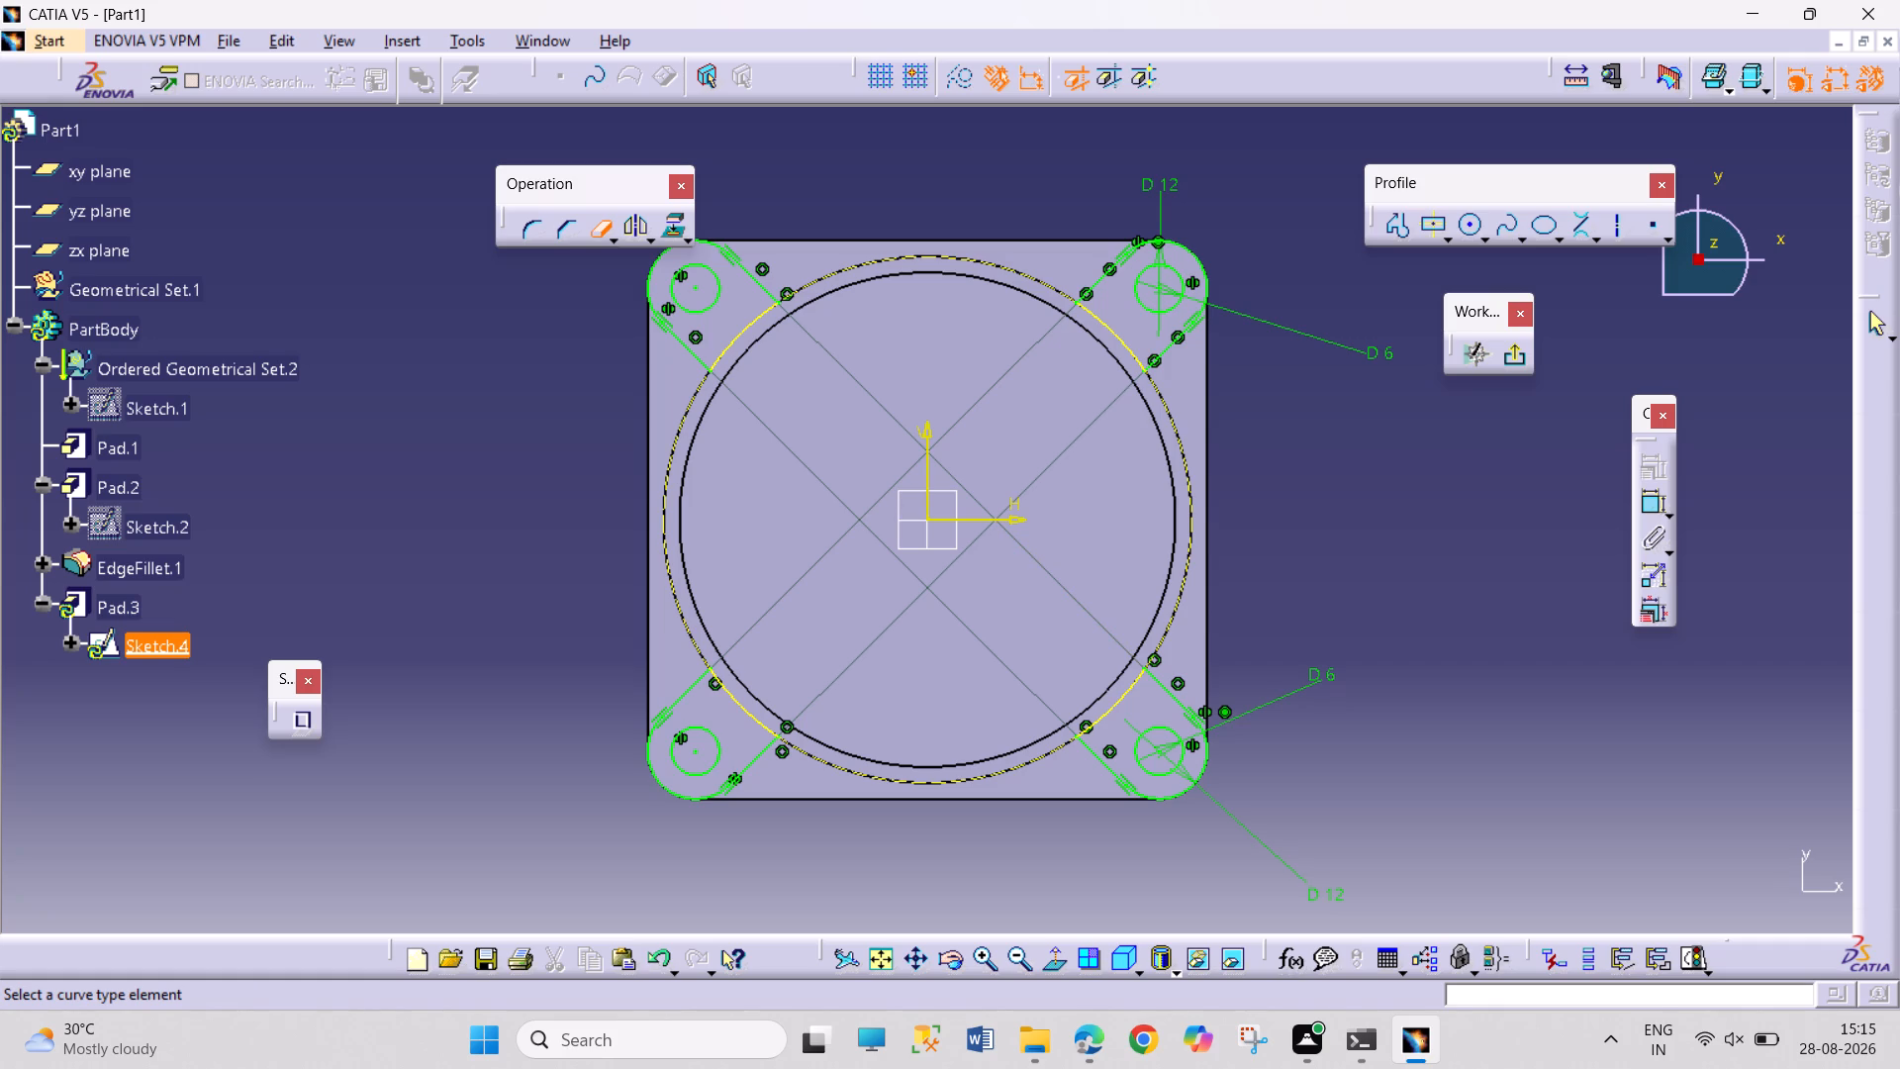
pyautogui.click(599, 234)
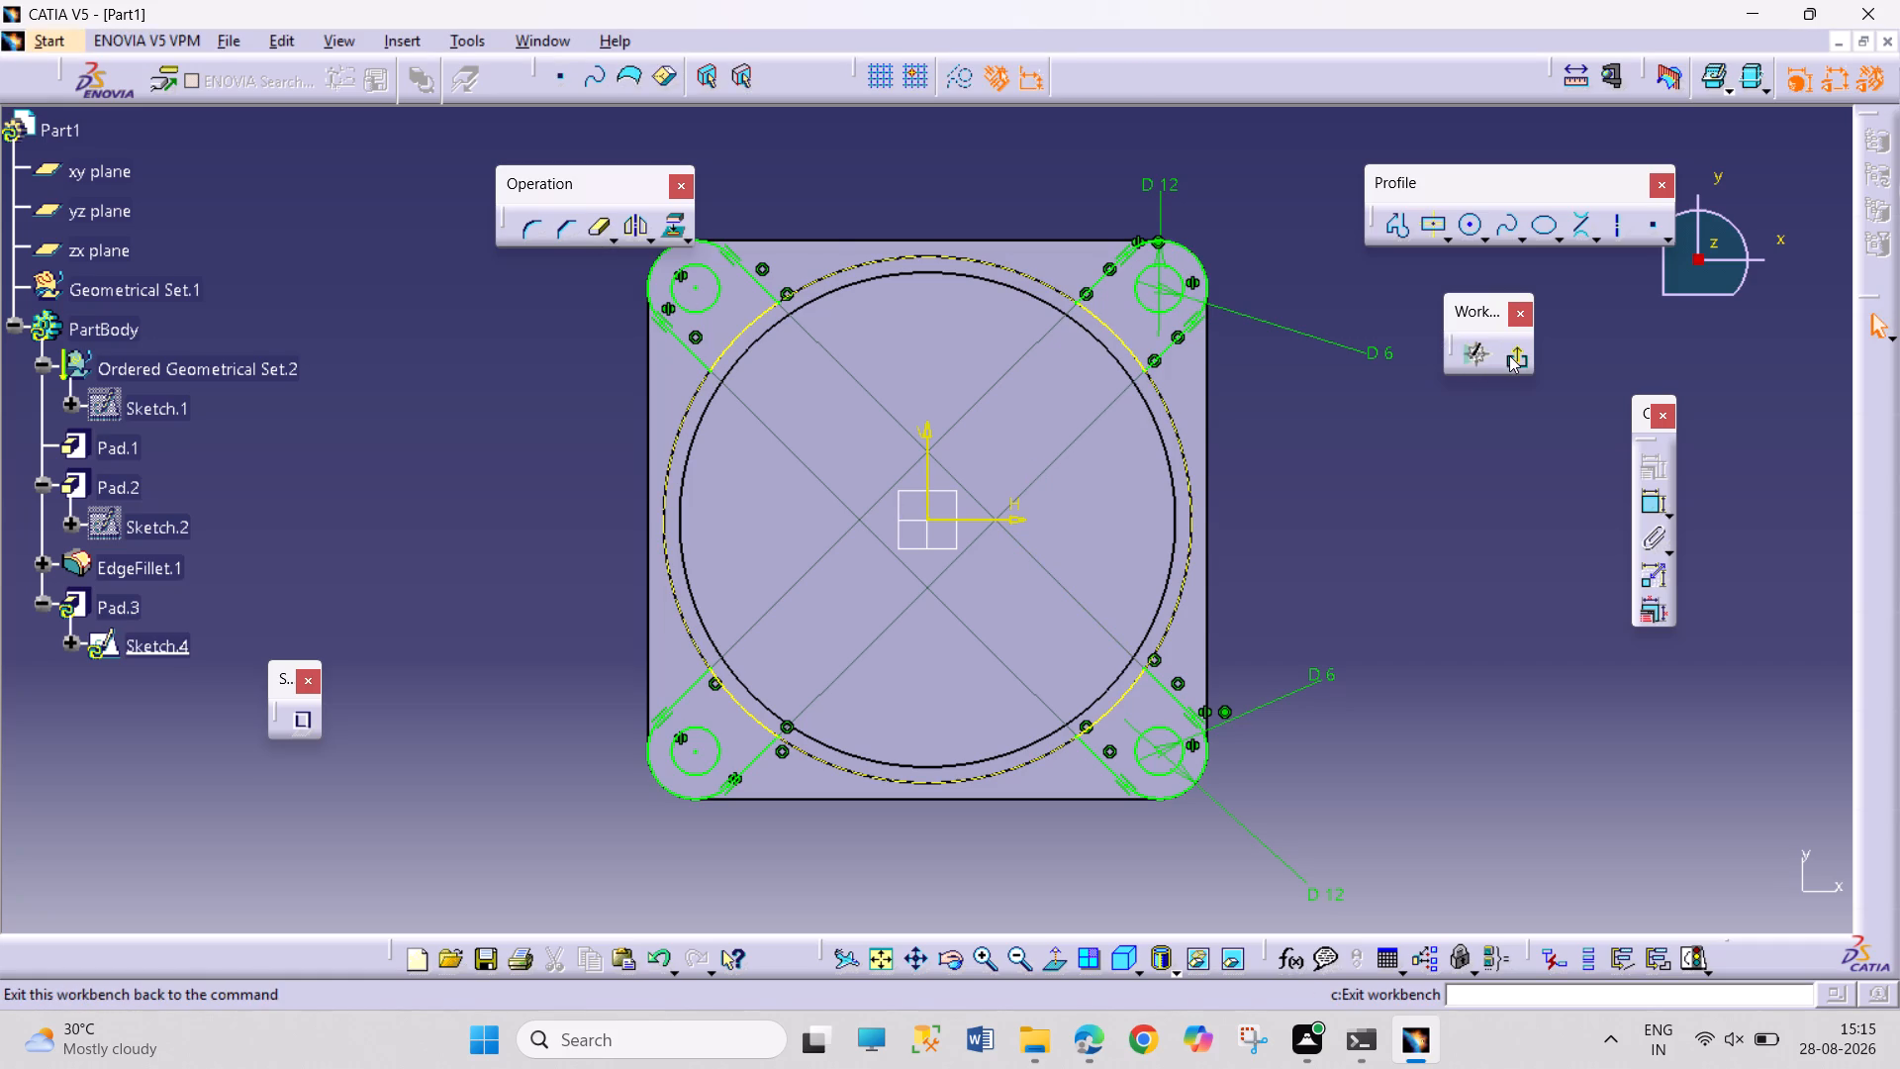
pyautogui.click(1509, 355)
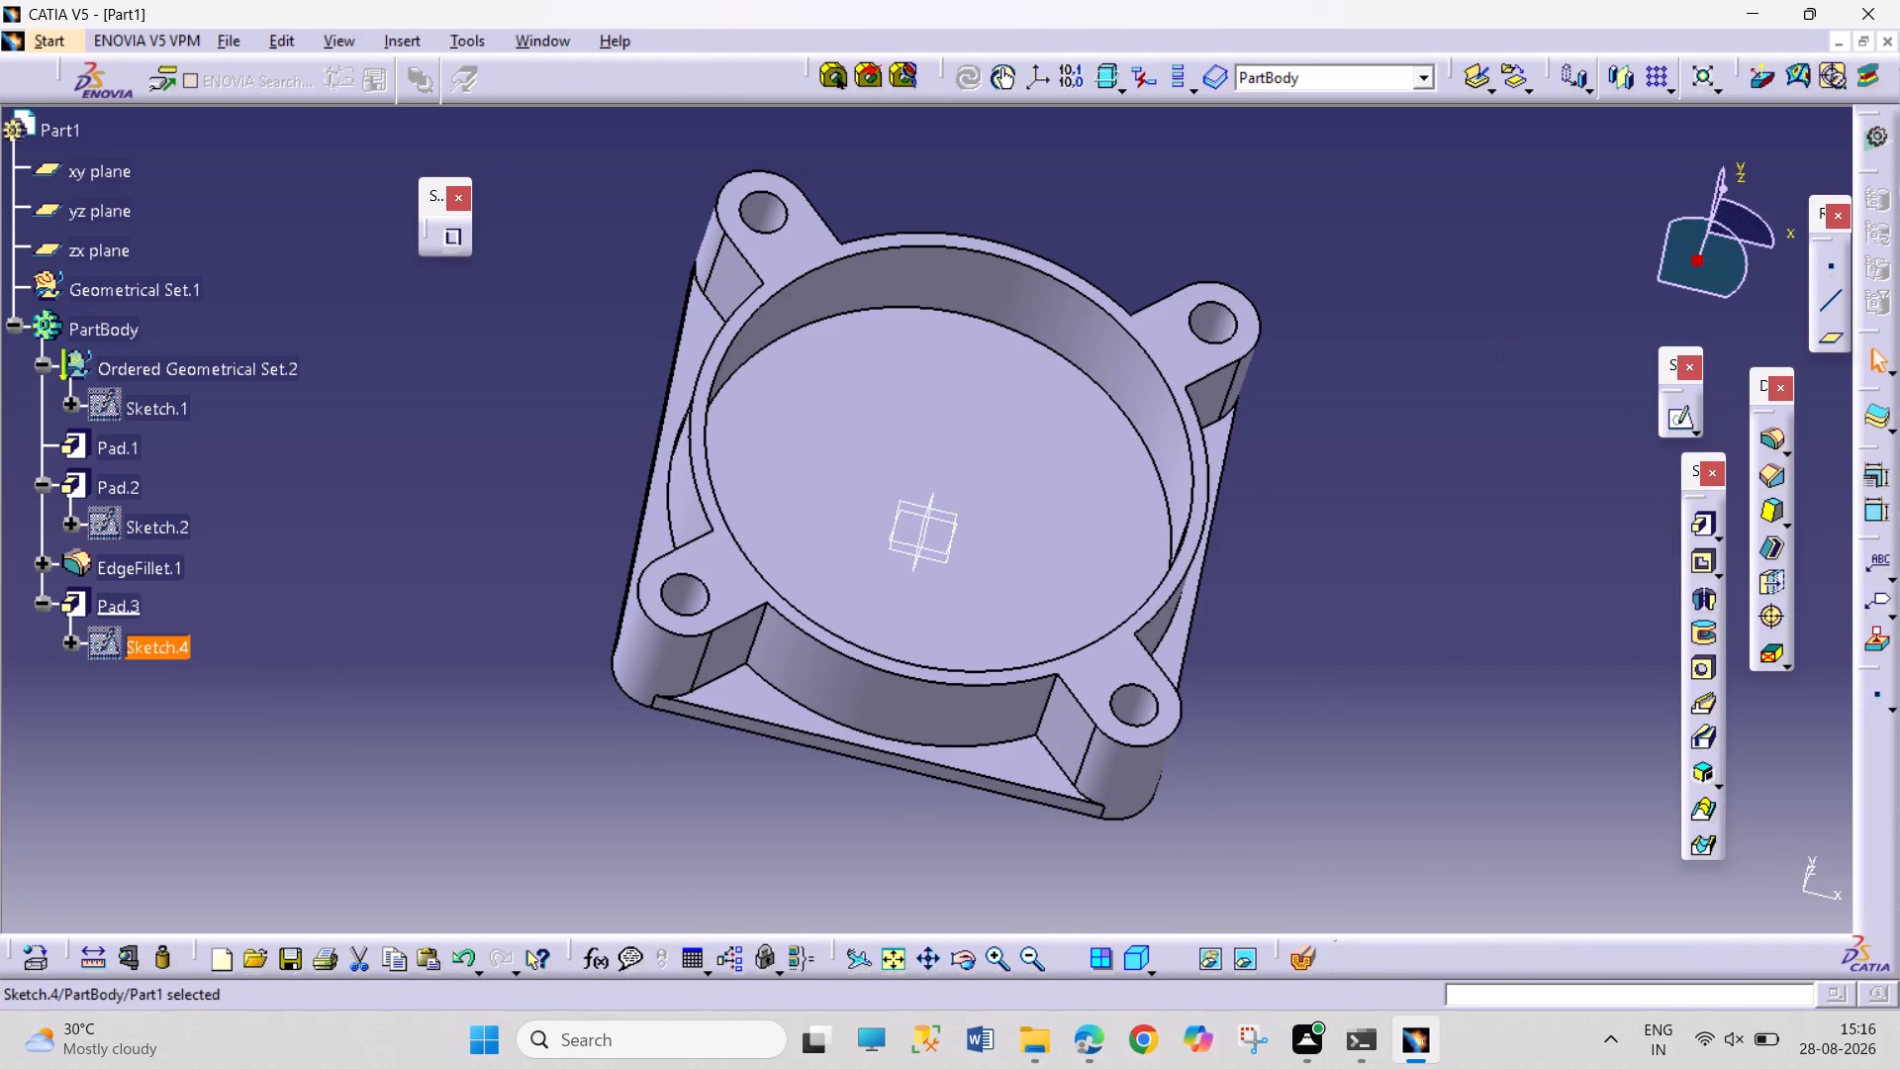
# Check the PDF drawing, open a sketch on the housing's inner floor face and draw an origin-centred circle about 37.5 mm in diameter.
pyautogui.click(1401, 508)
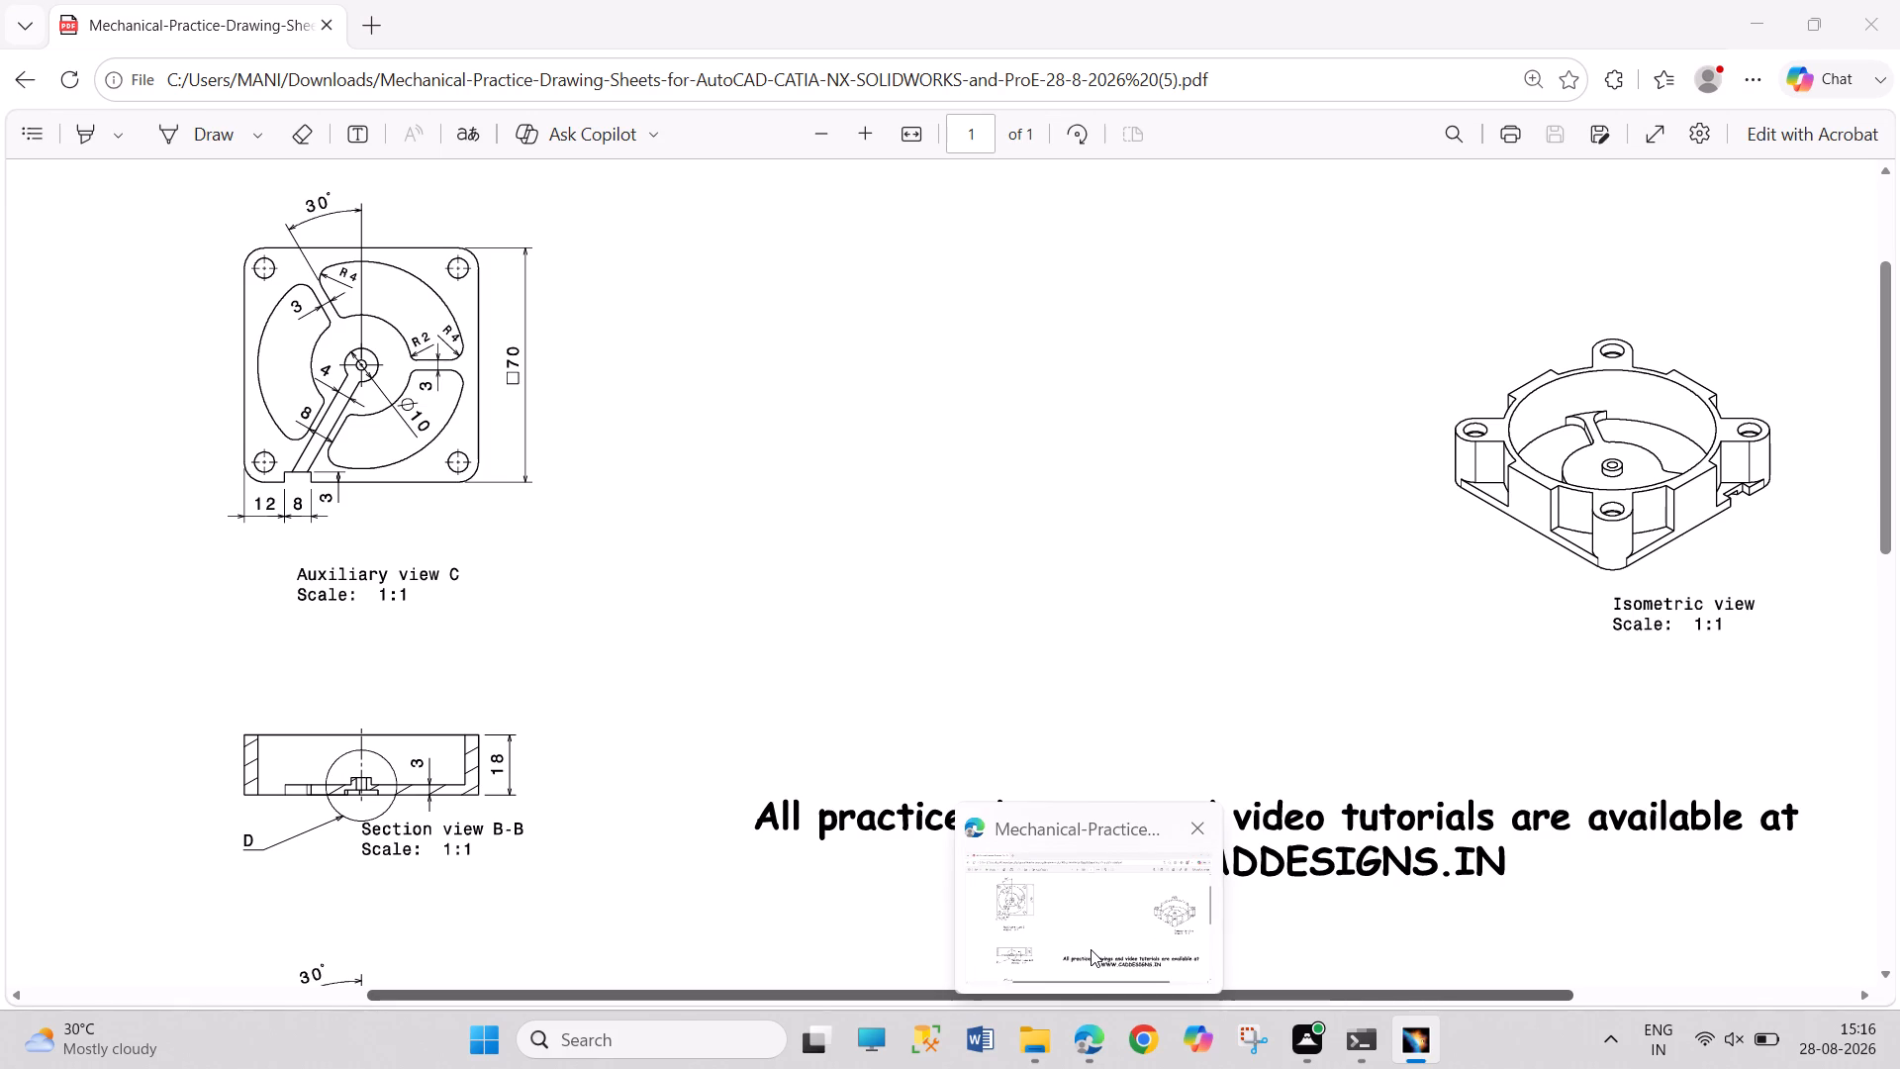
pyautogui.click(1091, 949)
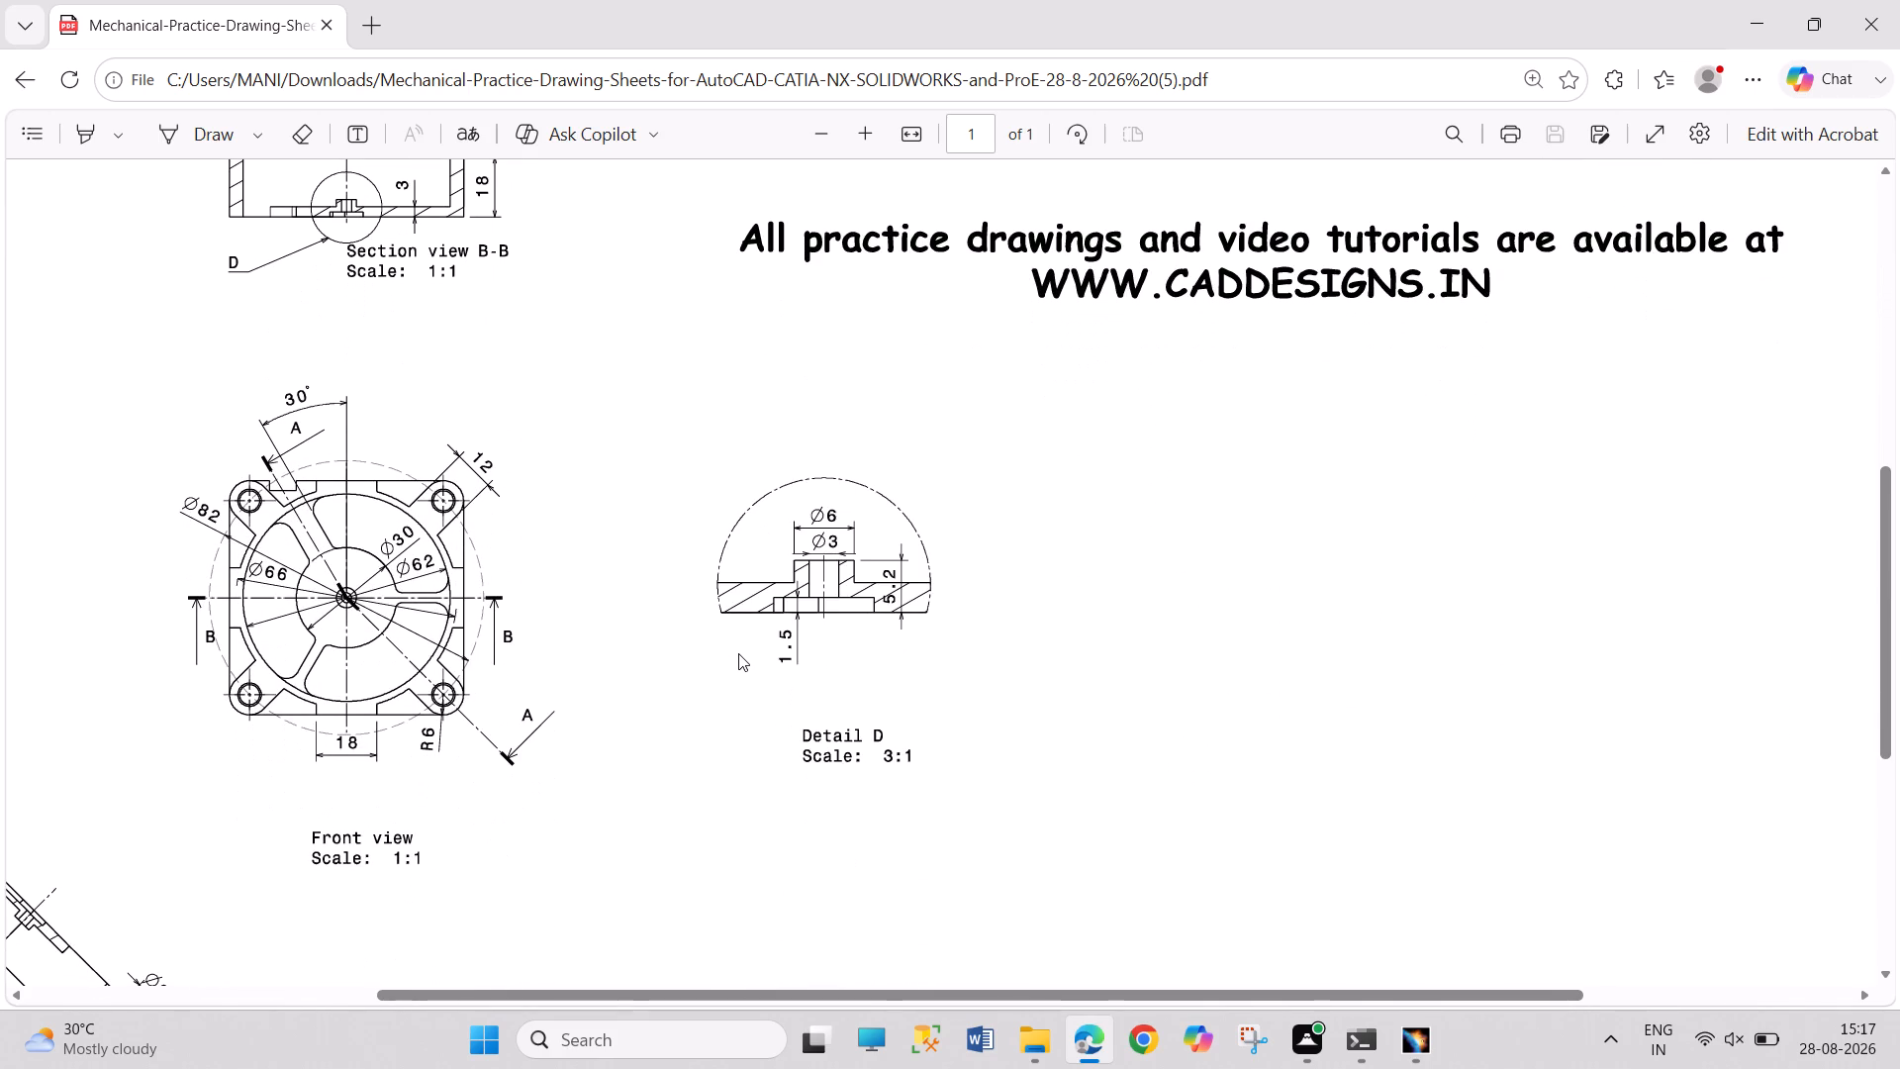
pyautogui.click(1423, 1036)
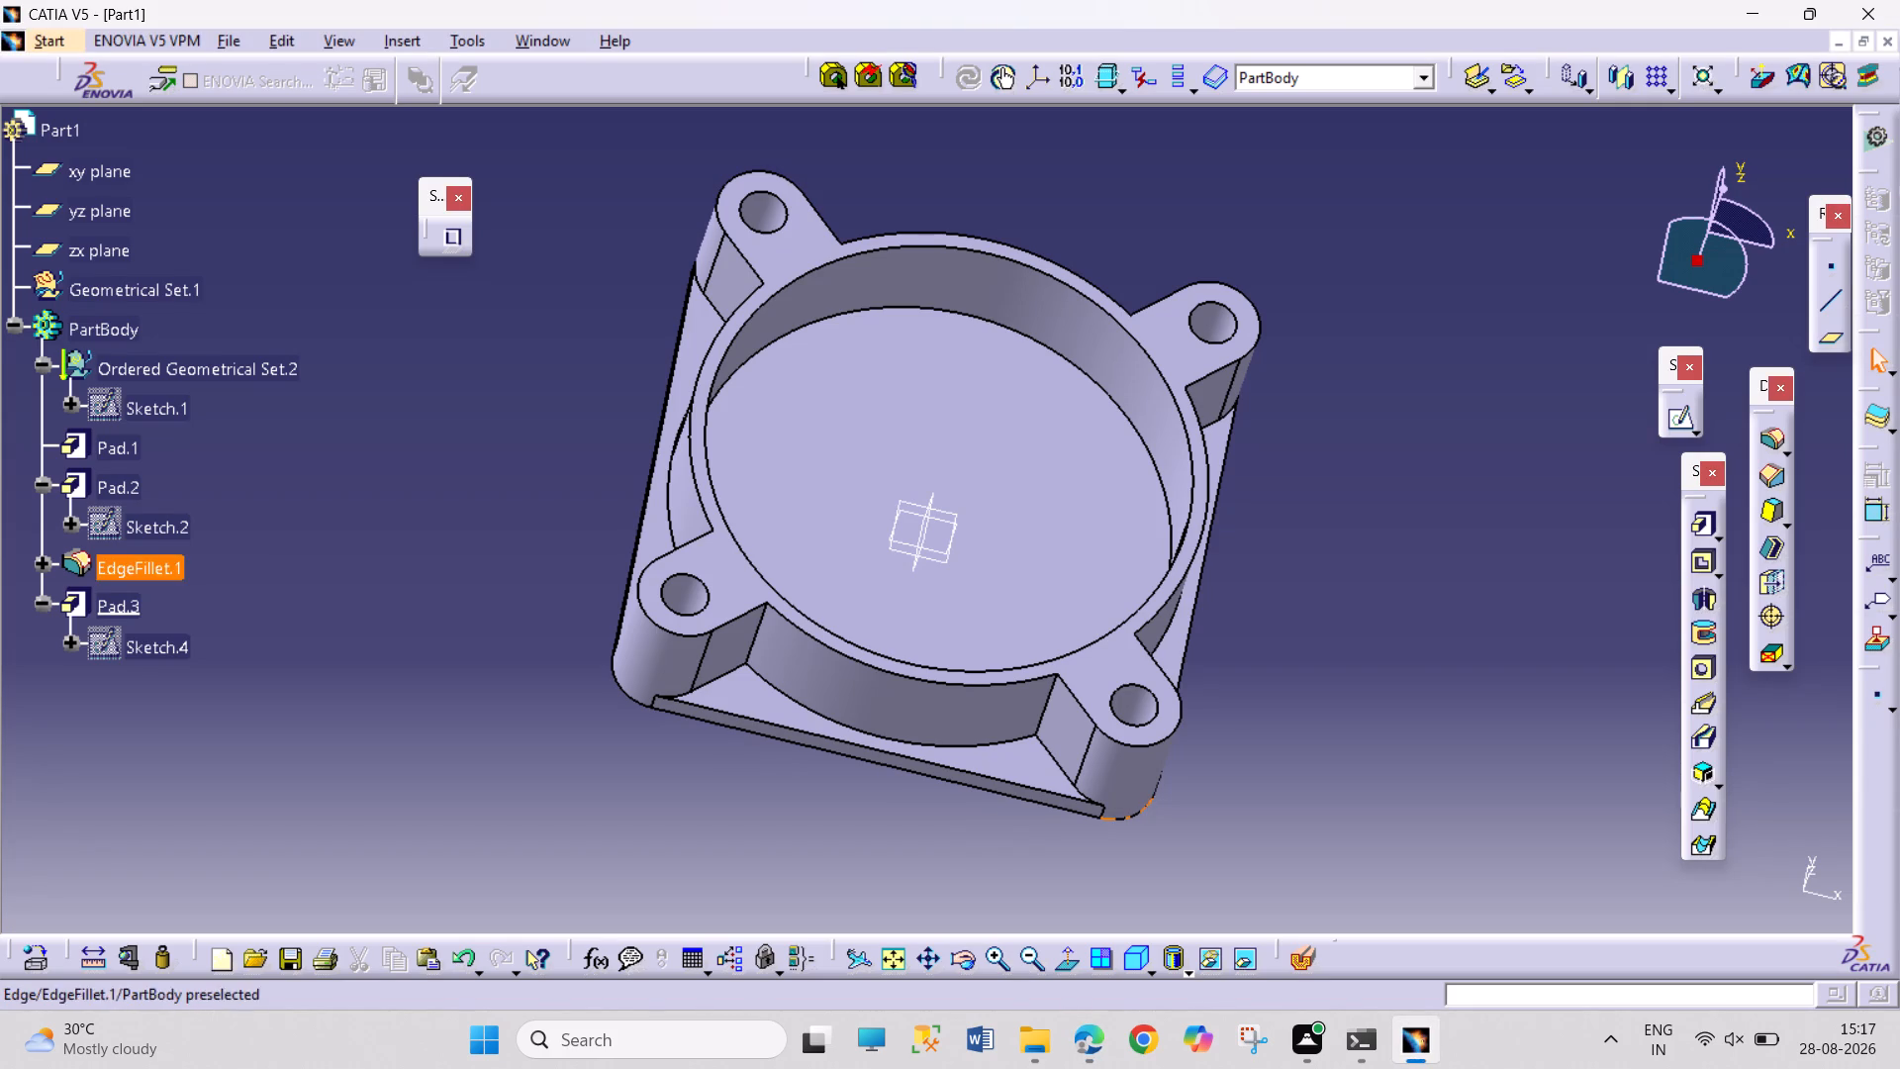
pyautogui.click(1077, 536)
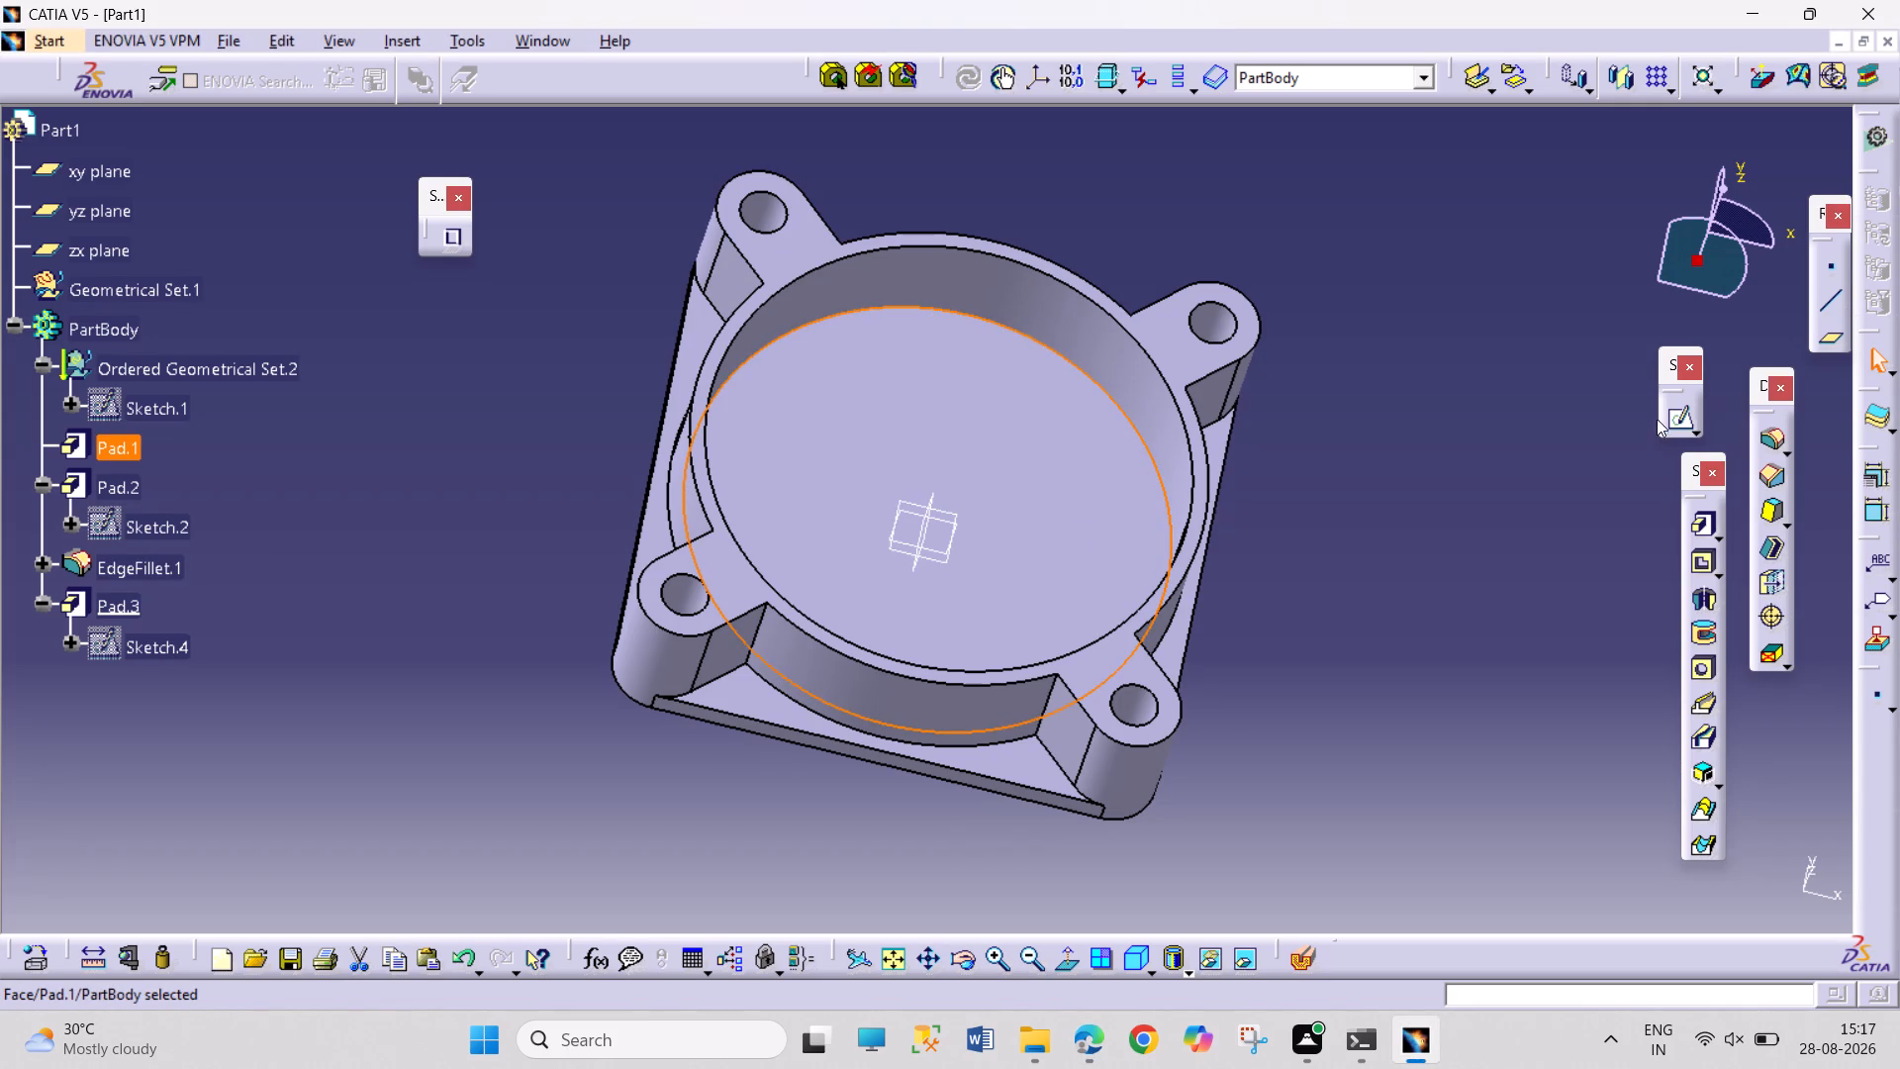
pyautogui.click(1673, 413)
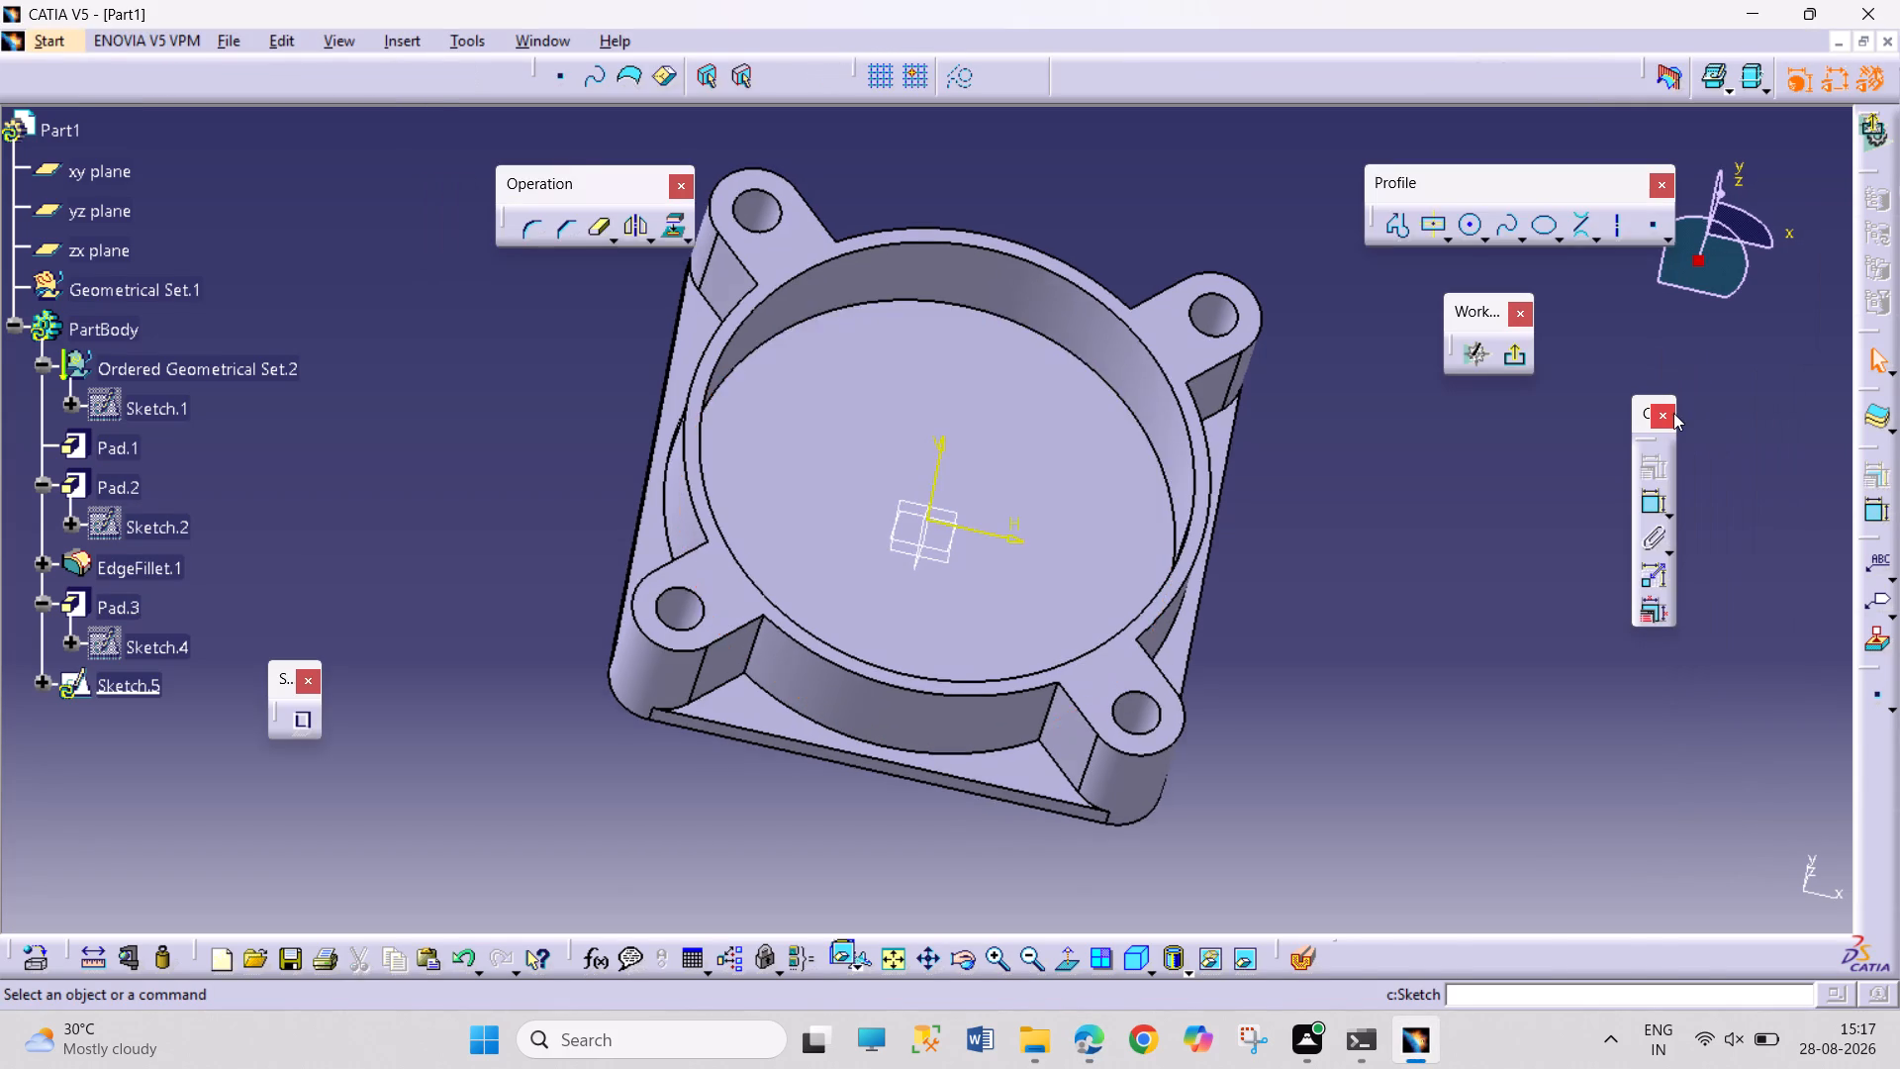
pyautogui.click(1460, 213)
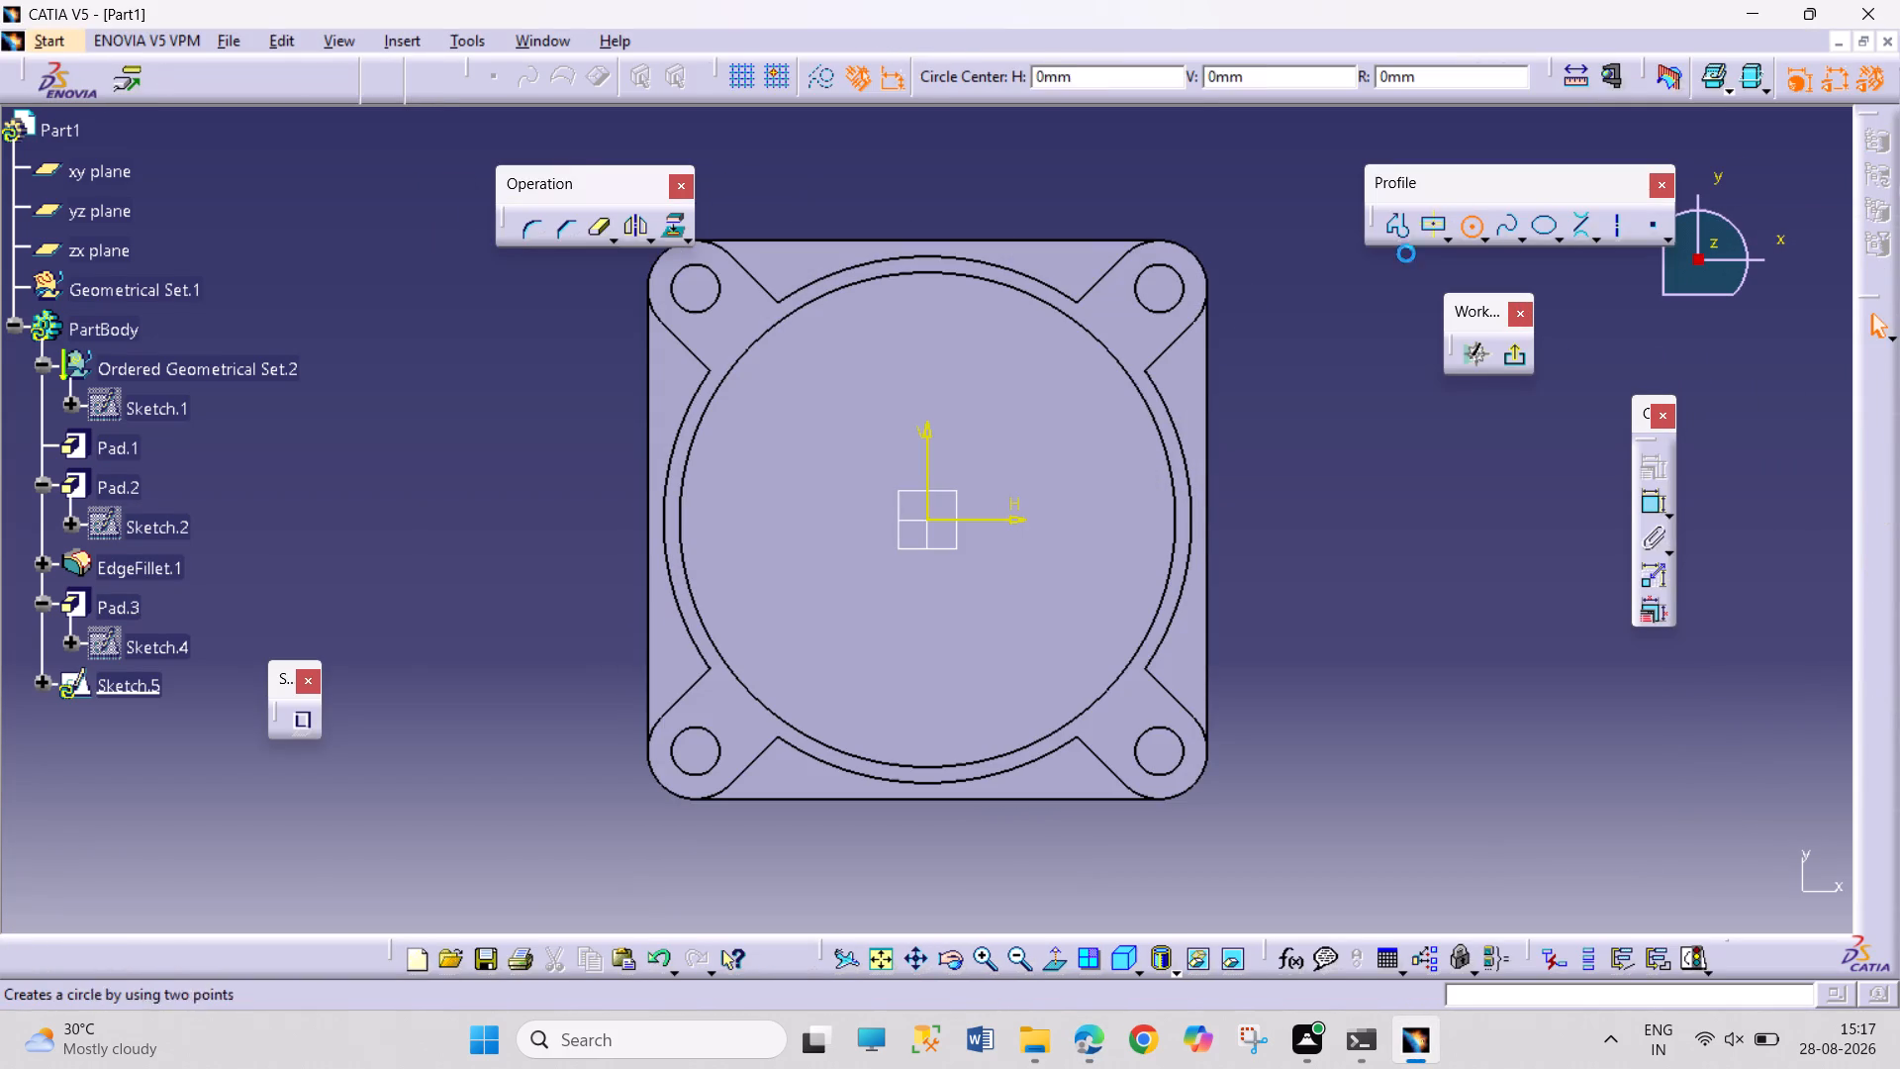
pyautogui.click(930, 520)
pyautogui.click(1034, 630)
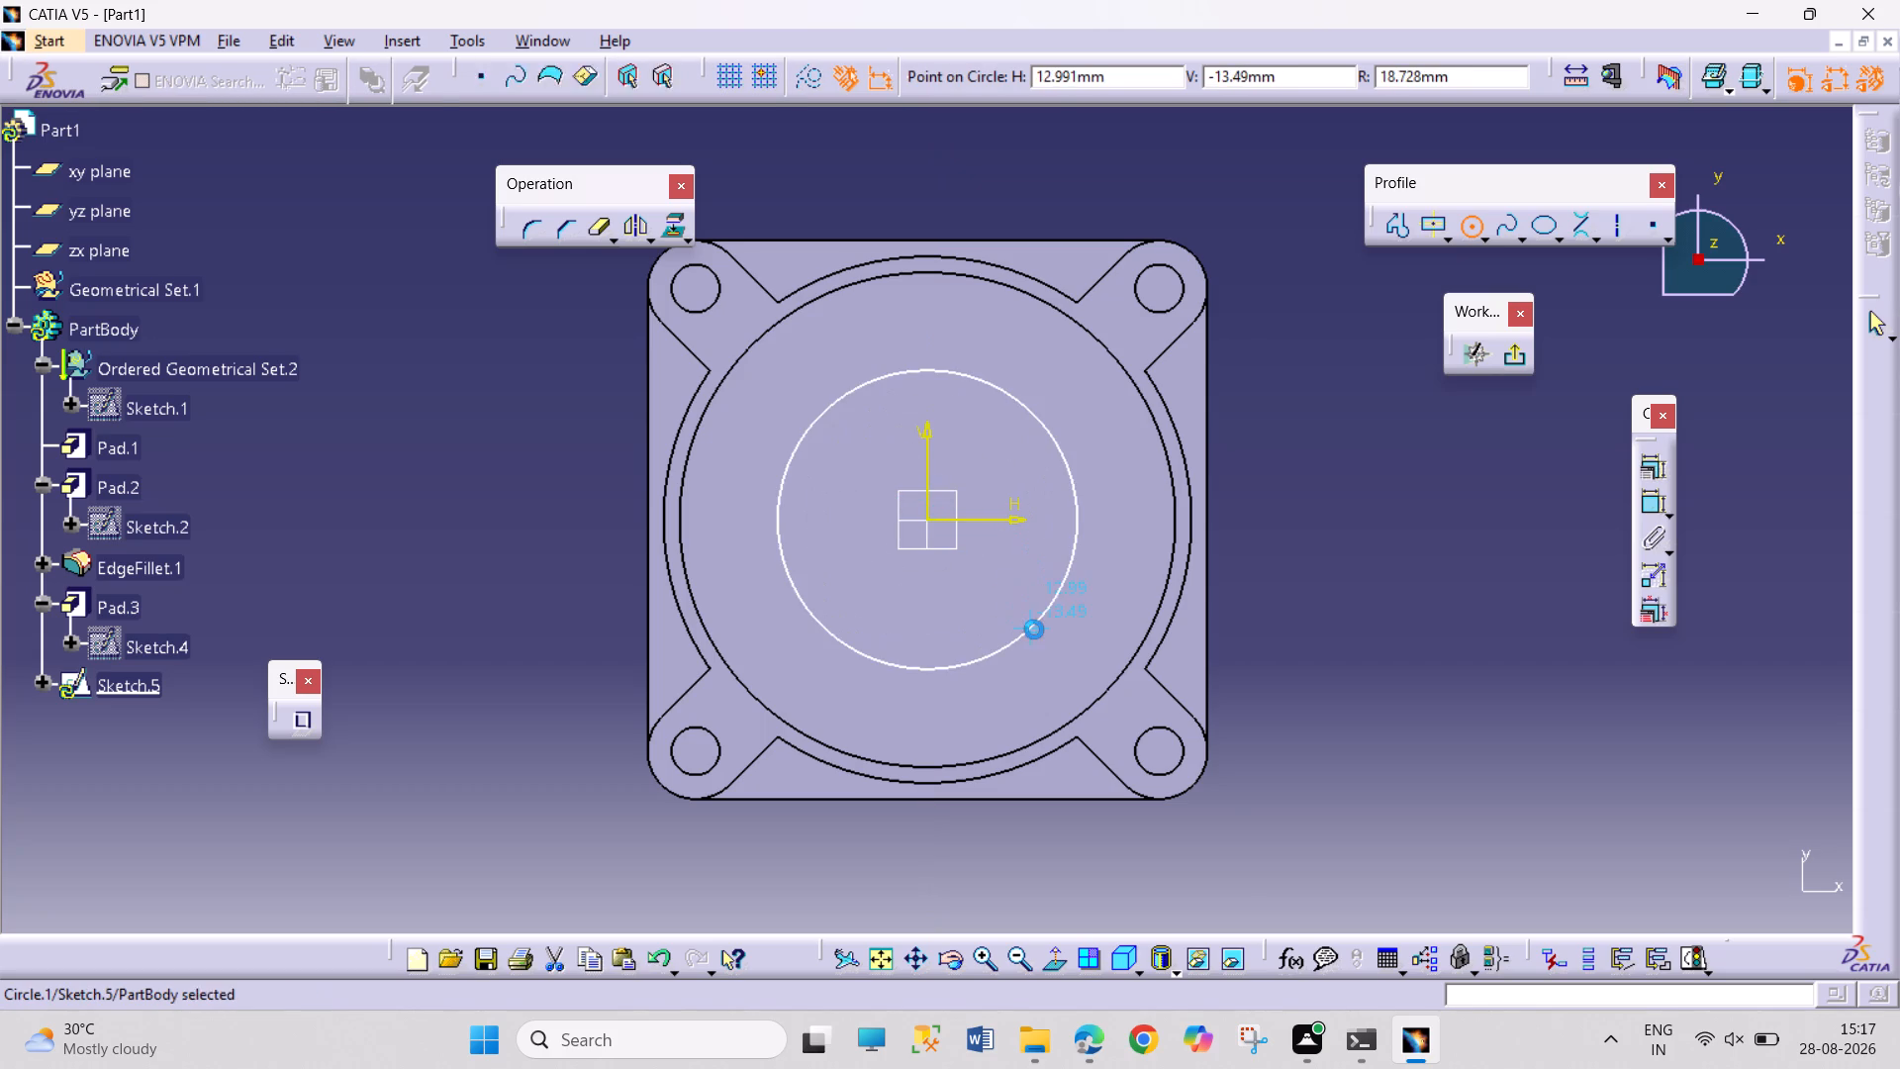
# Dimension the central circle's diameter and set it to 30 mm.
pyautogui.click(1652, 503)
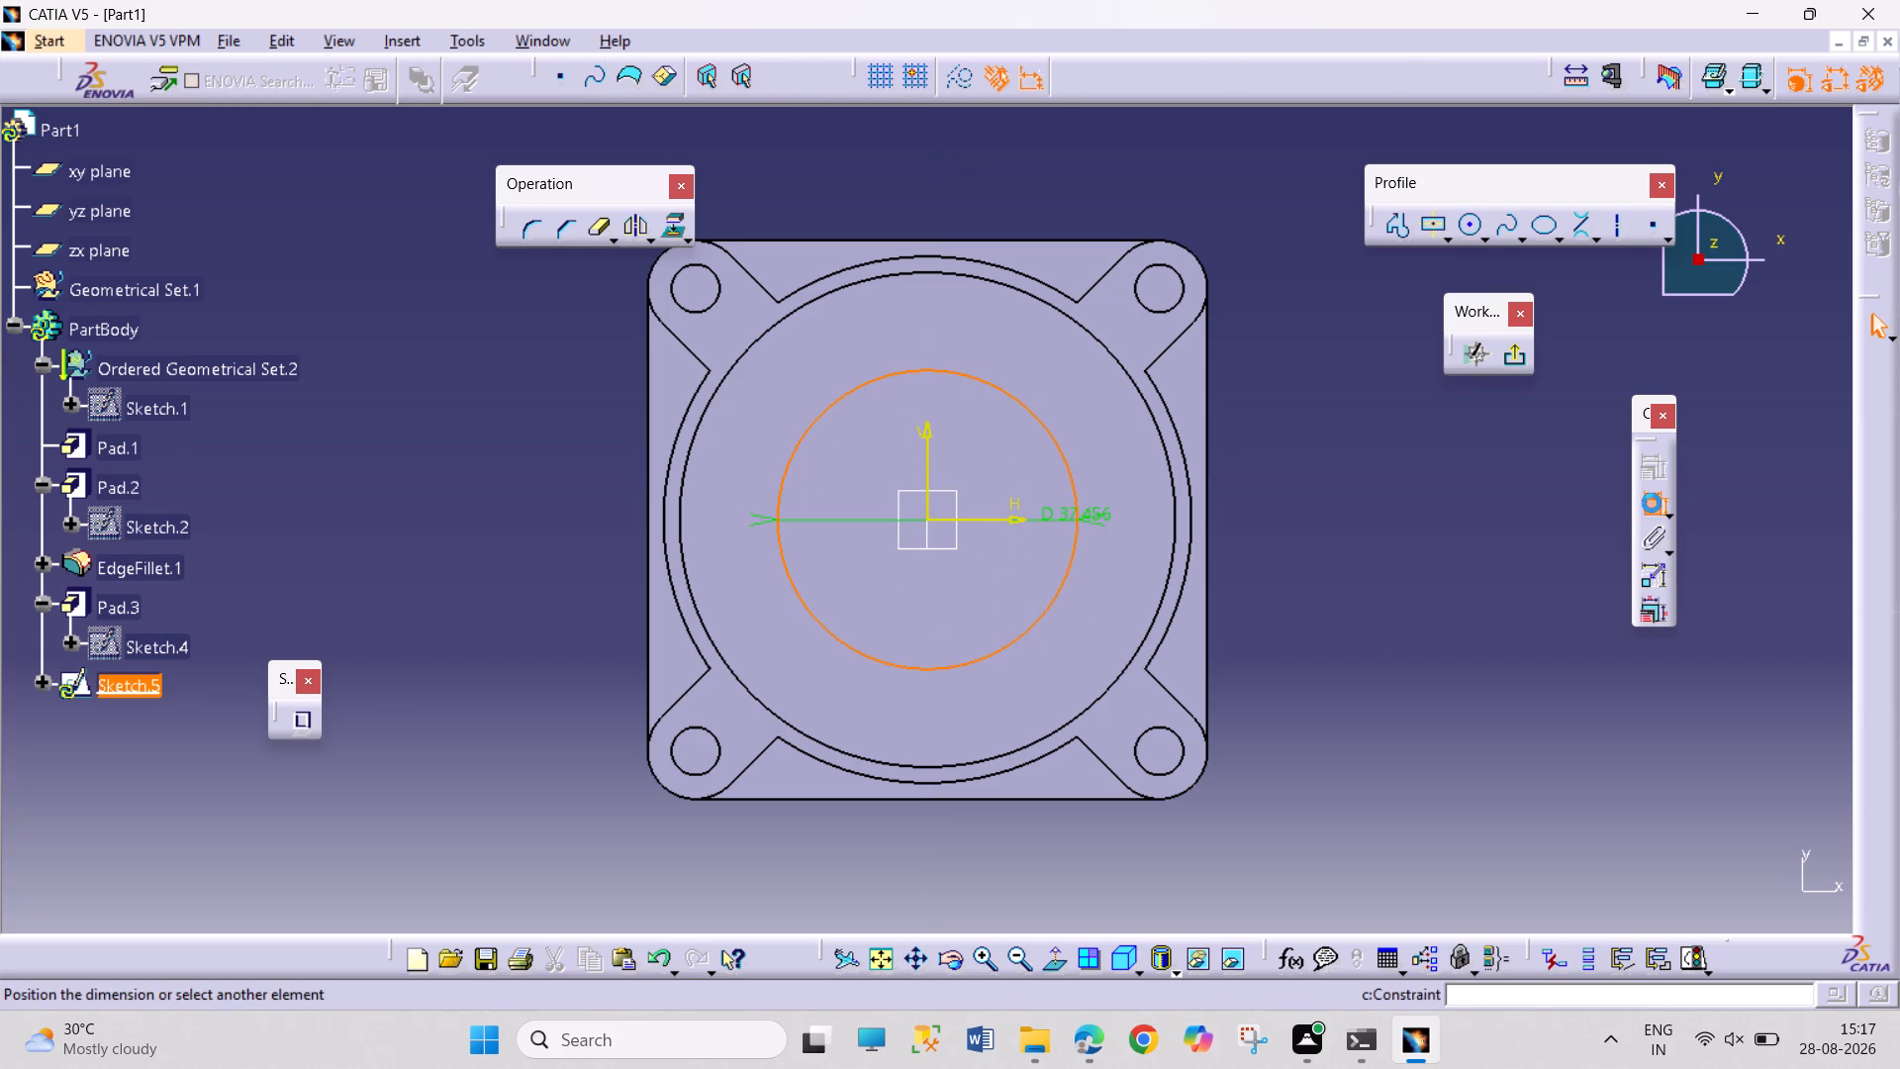
pyautogui.click(1403, 507)
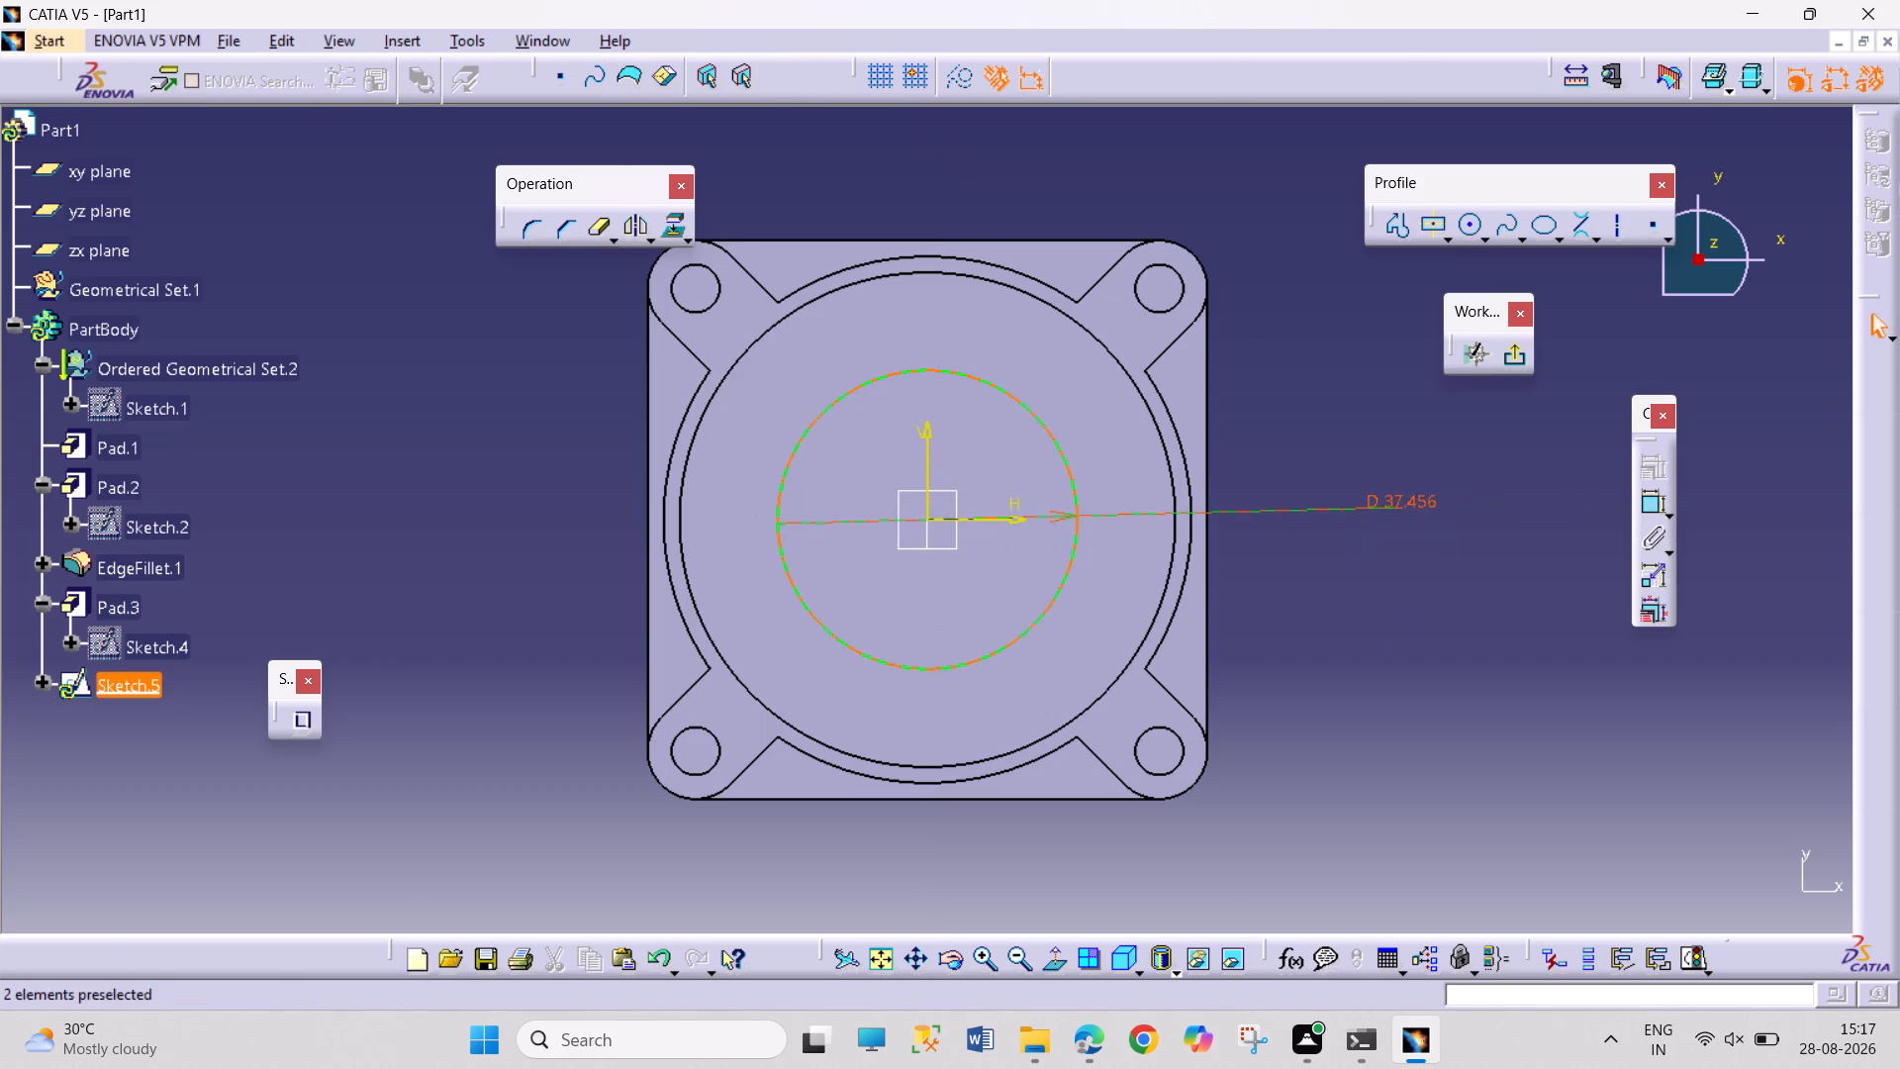
pyautogui.doubleClick(1409, 501)
pyautogui.write('30')
pyautogui.press('Return')
pyautogui.click(1388, 675)
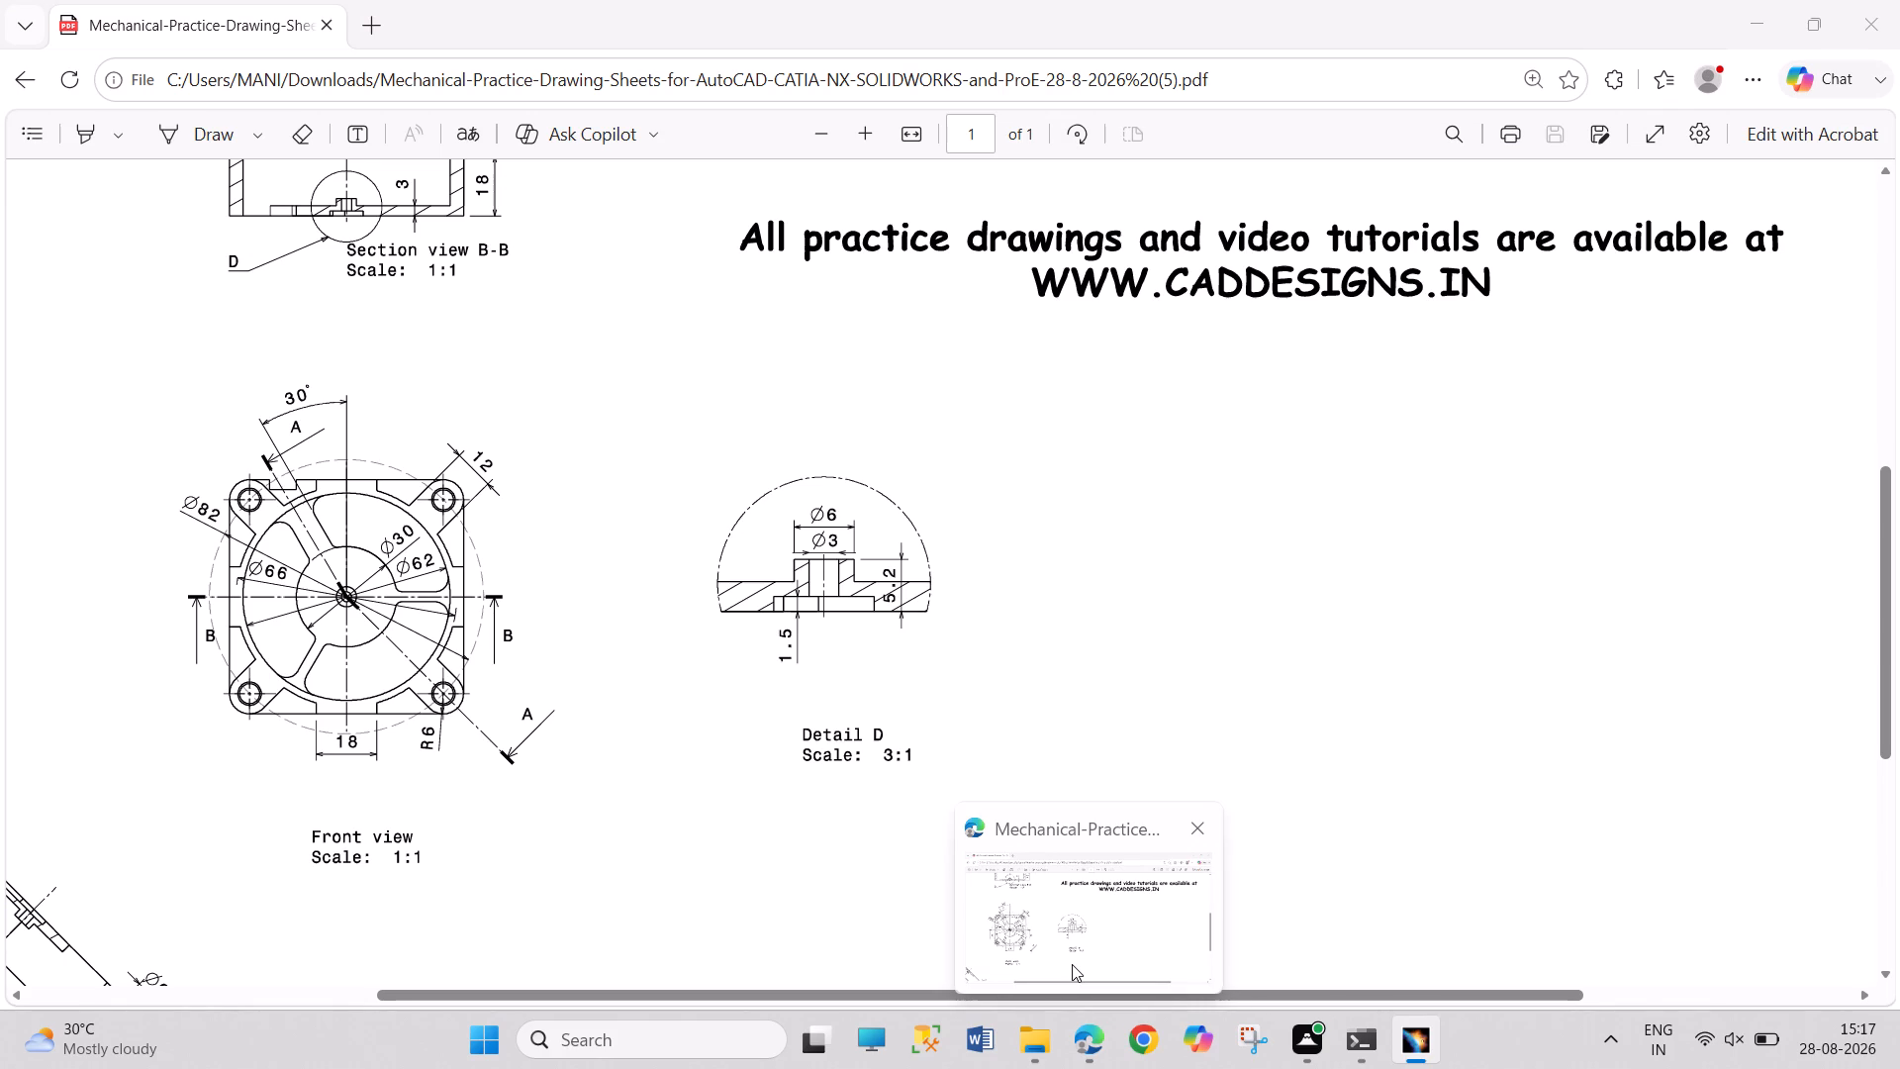
# Check the PDF's front view, and sketch a rectangle about 8.7 mm high from inside the 30 mm circle across the +X wall.
pyautogui.scroll(1, 1001, 664)
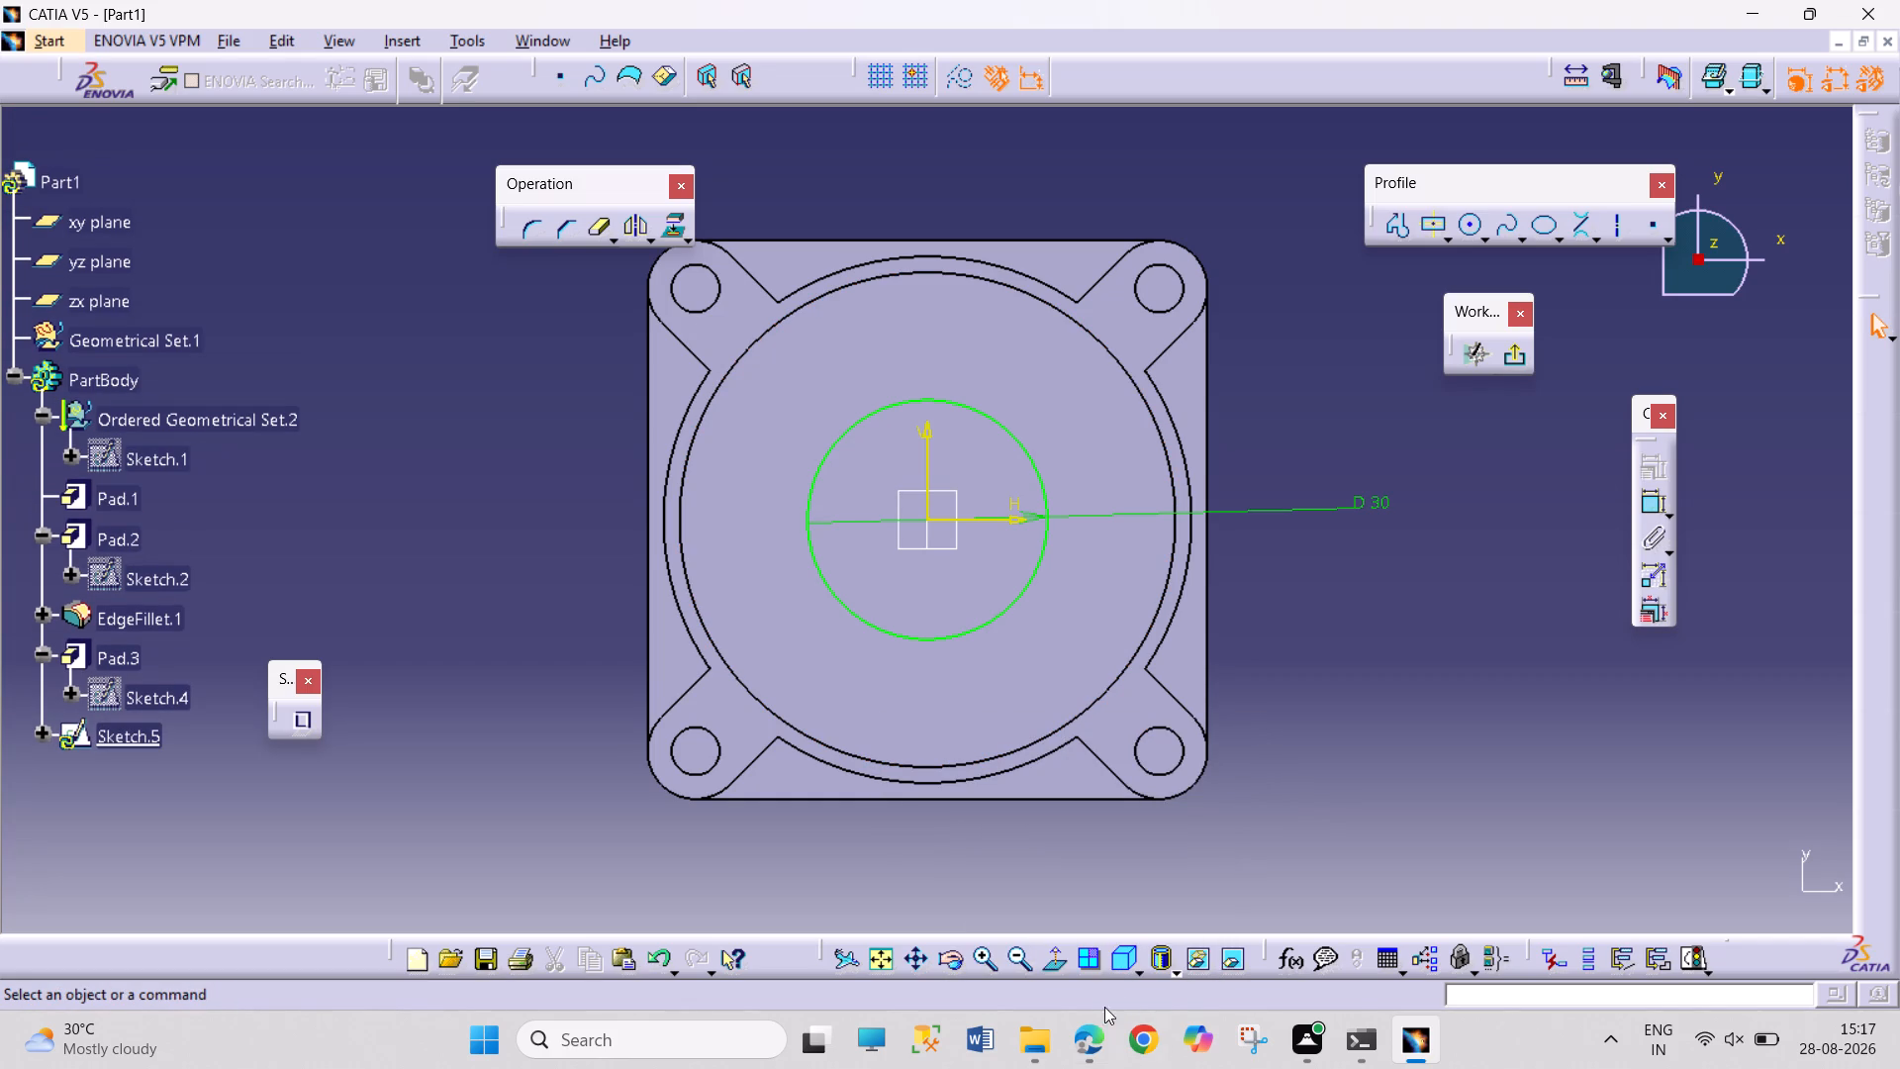
pyautogui.click(1097, 1008)
pyautogui.click(1096, 1032)
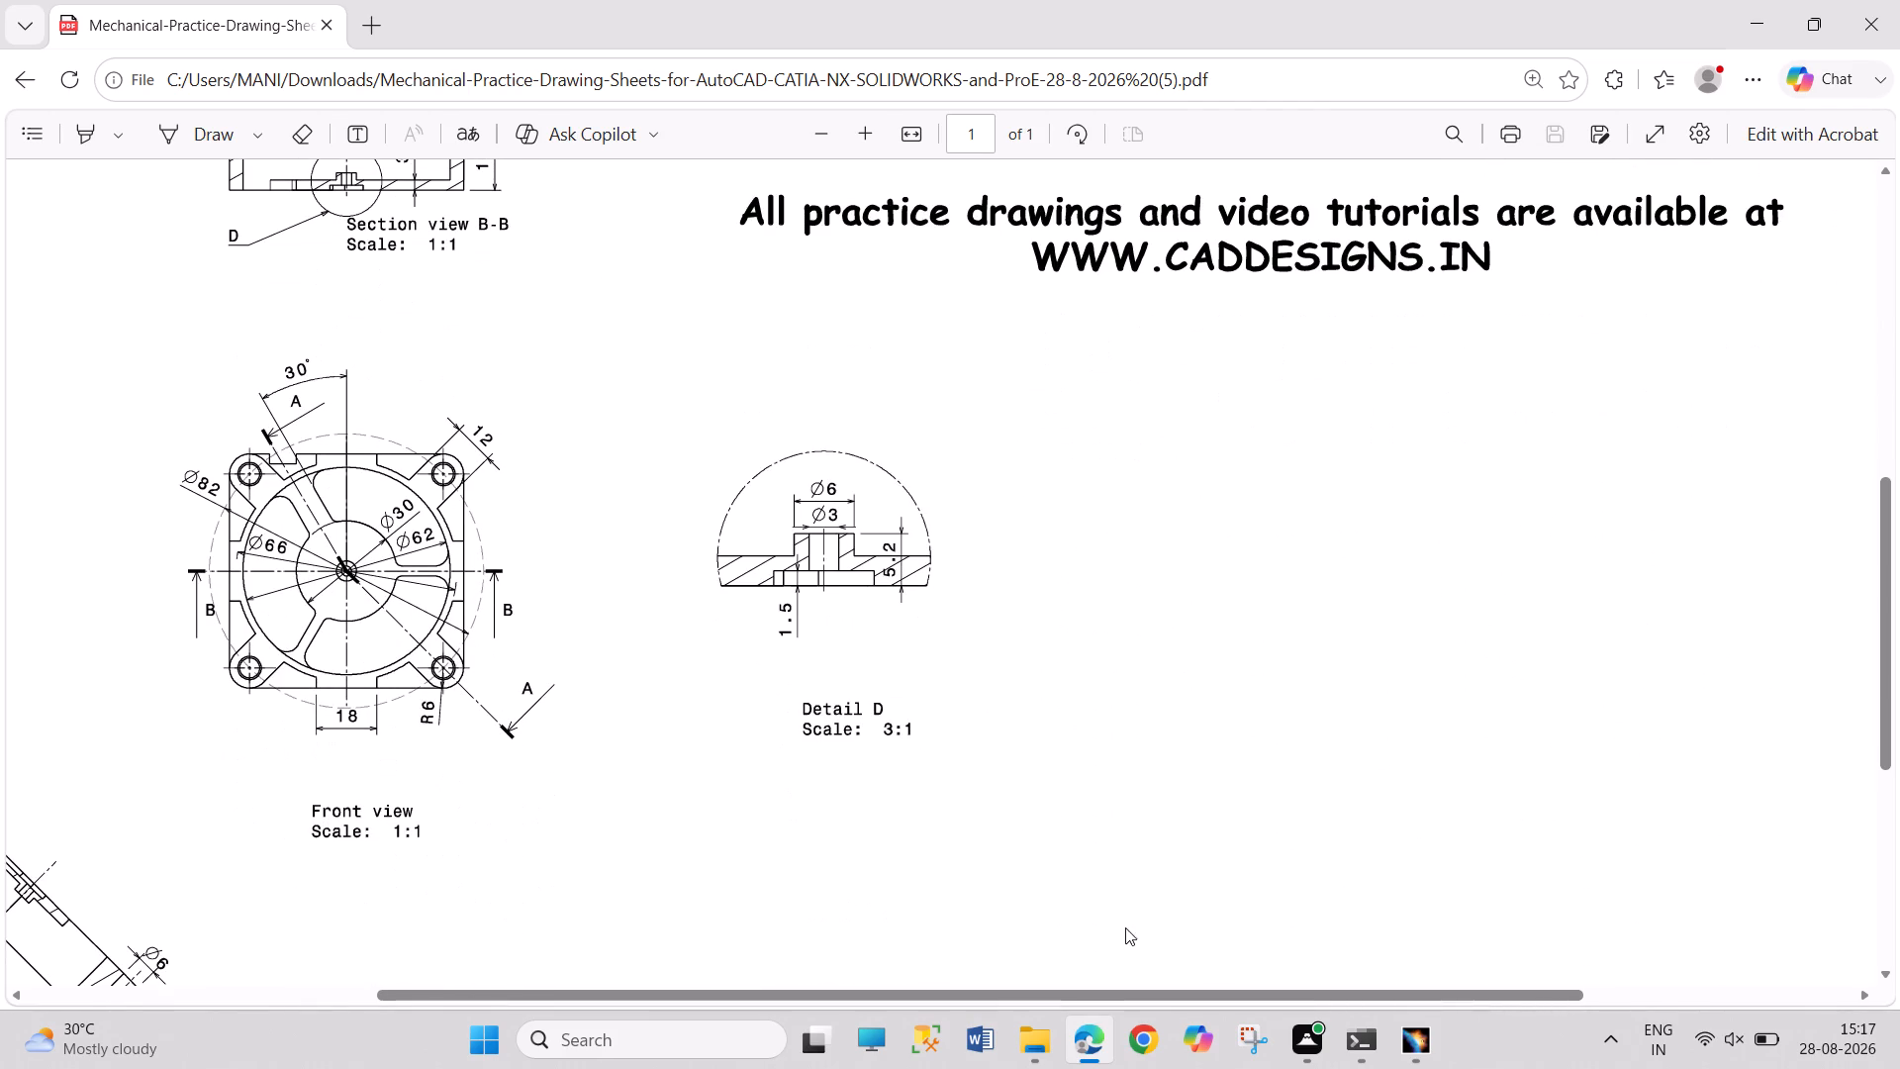
pyautogui.click(1404, 1043)
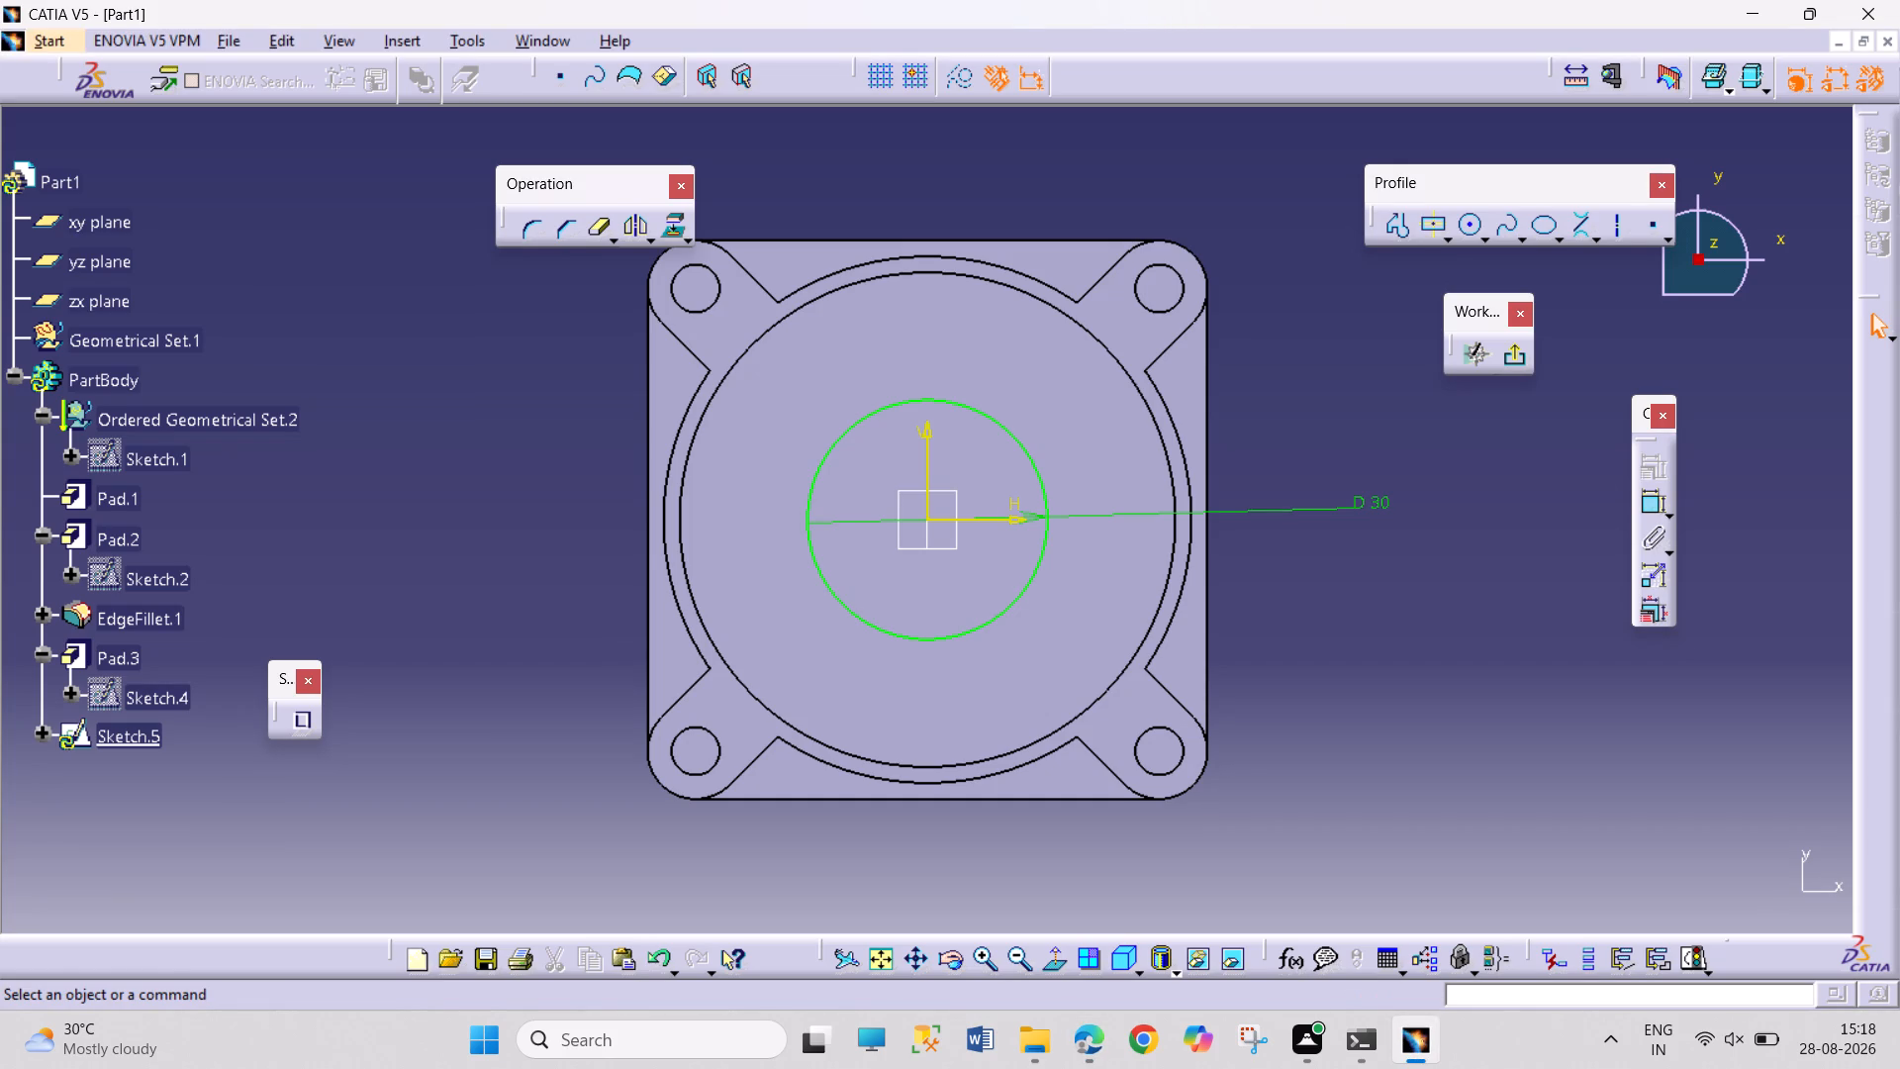
pyautogui.click(1449, 239)
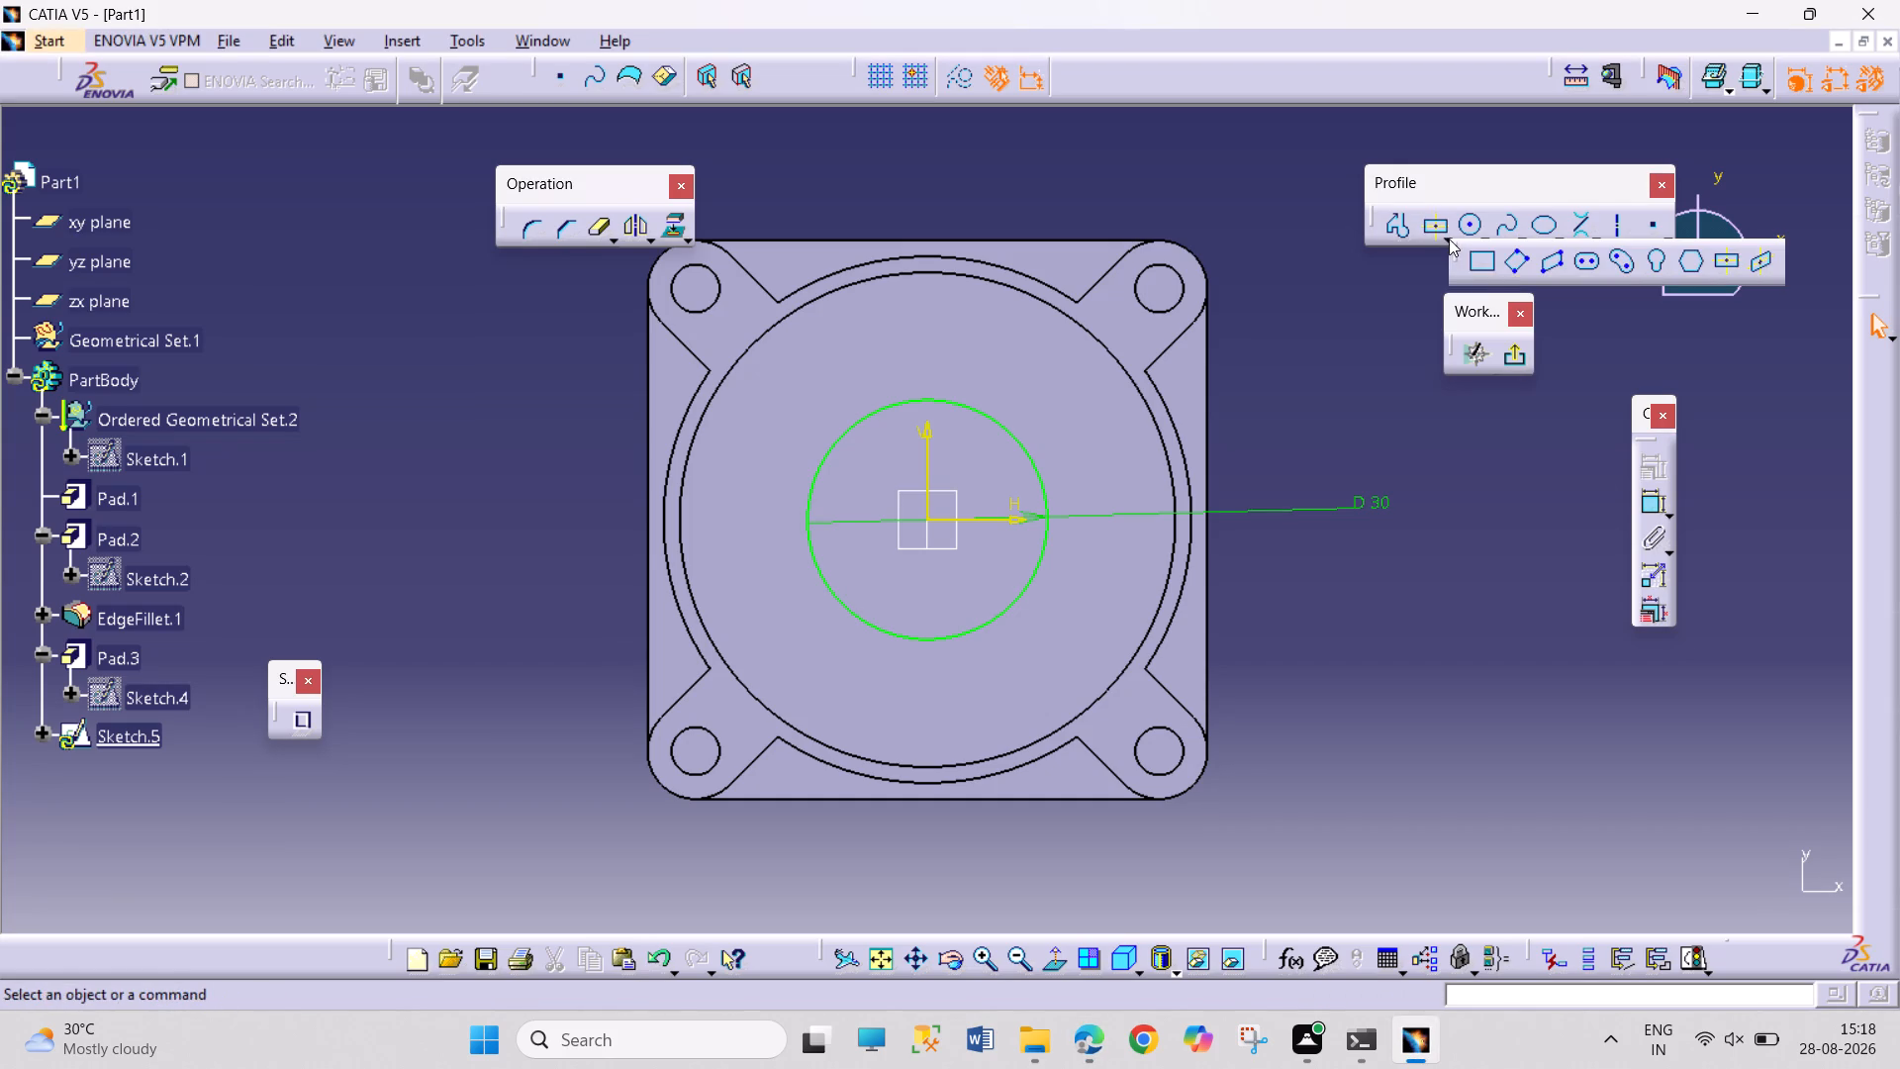
pyautogui.moveTo(1483, 259); pyautogui.dragTo(1066, 518)
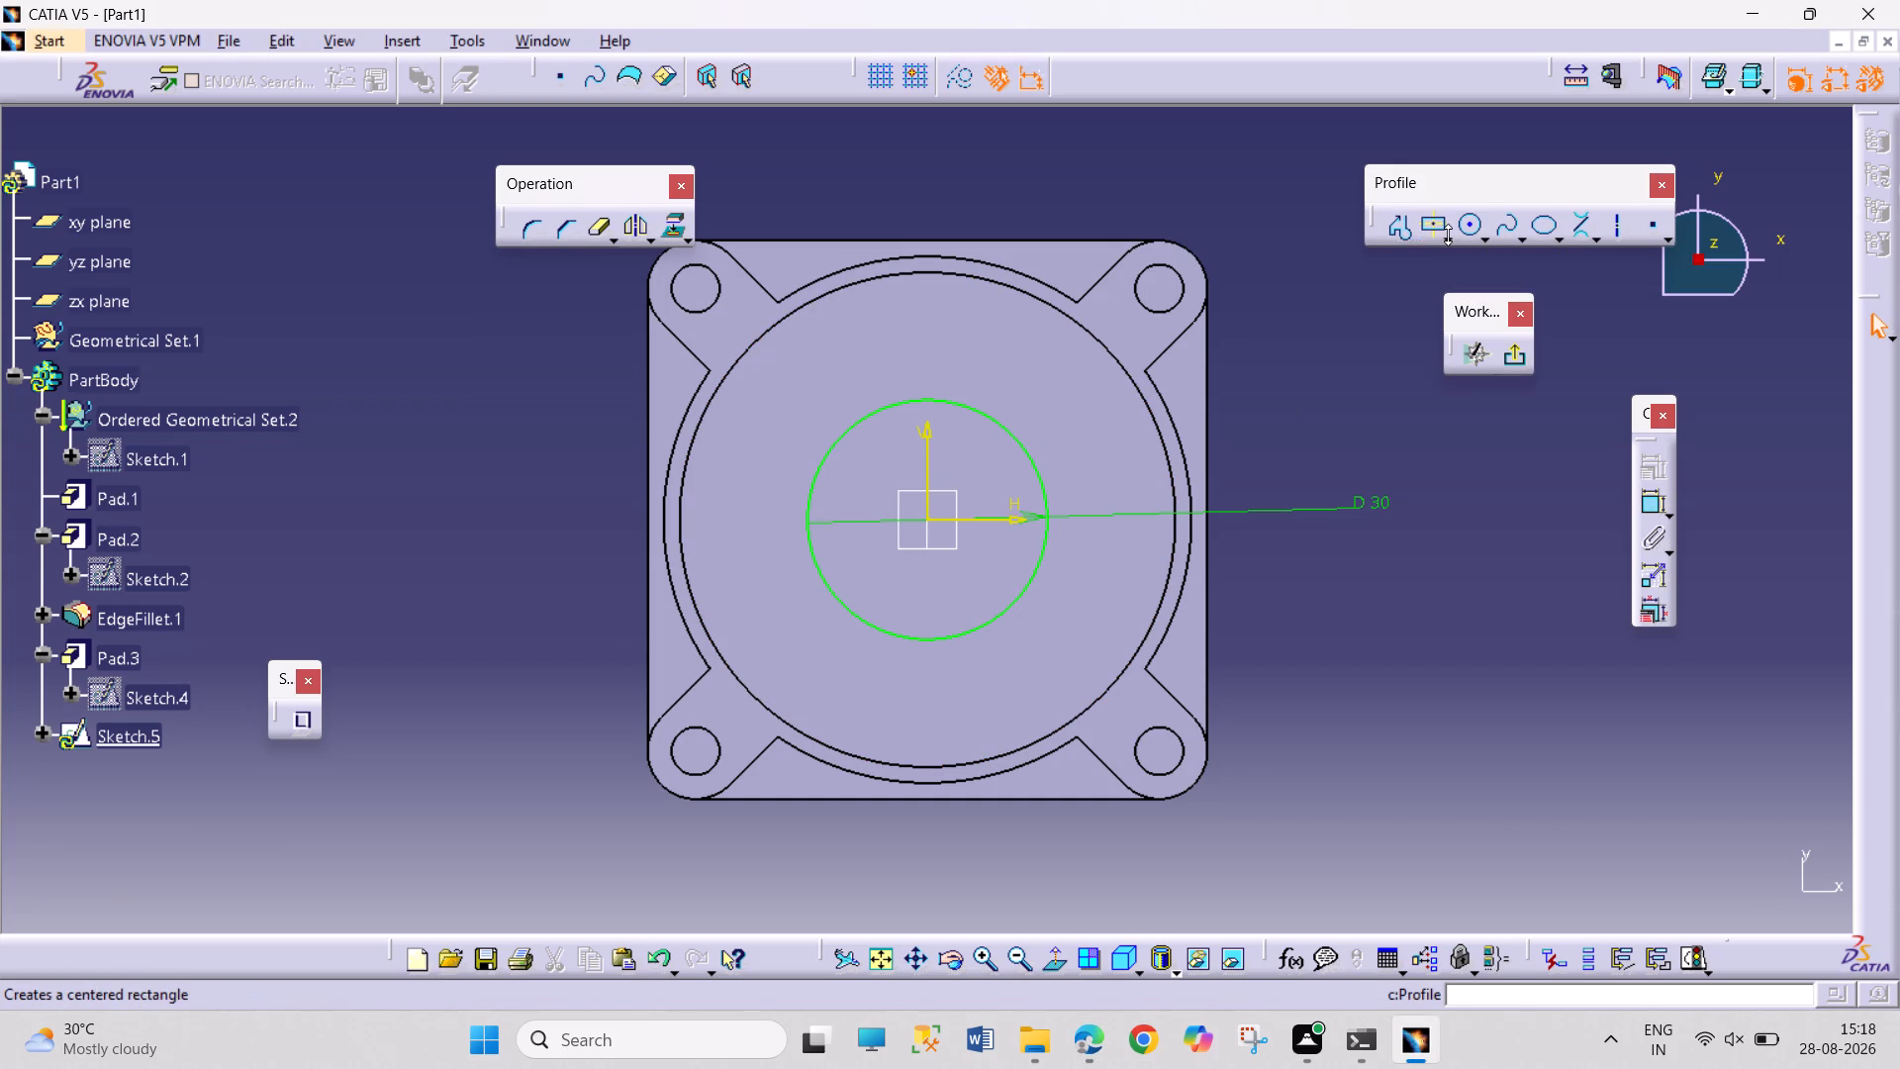
pyautogui.click(1448, 235)
pyautogui.click(1473, 259)
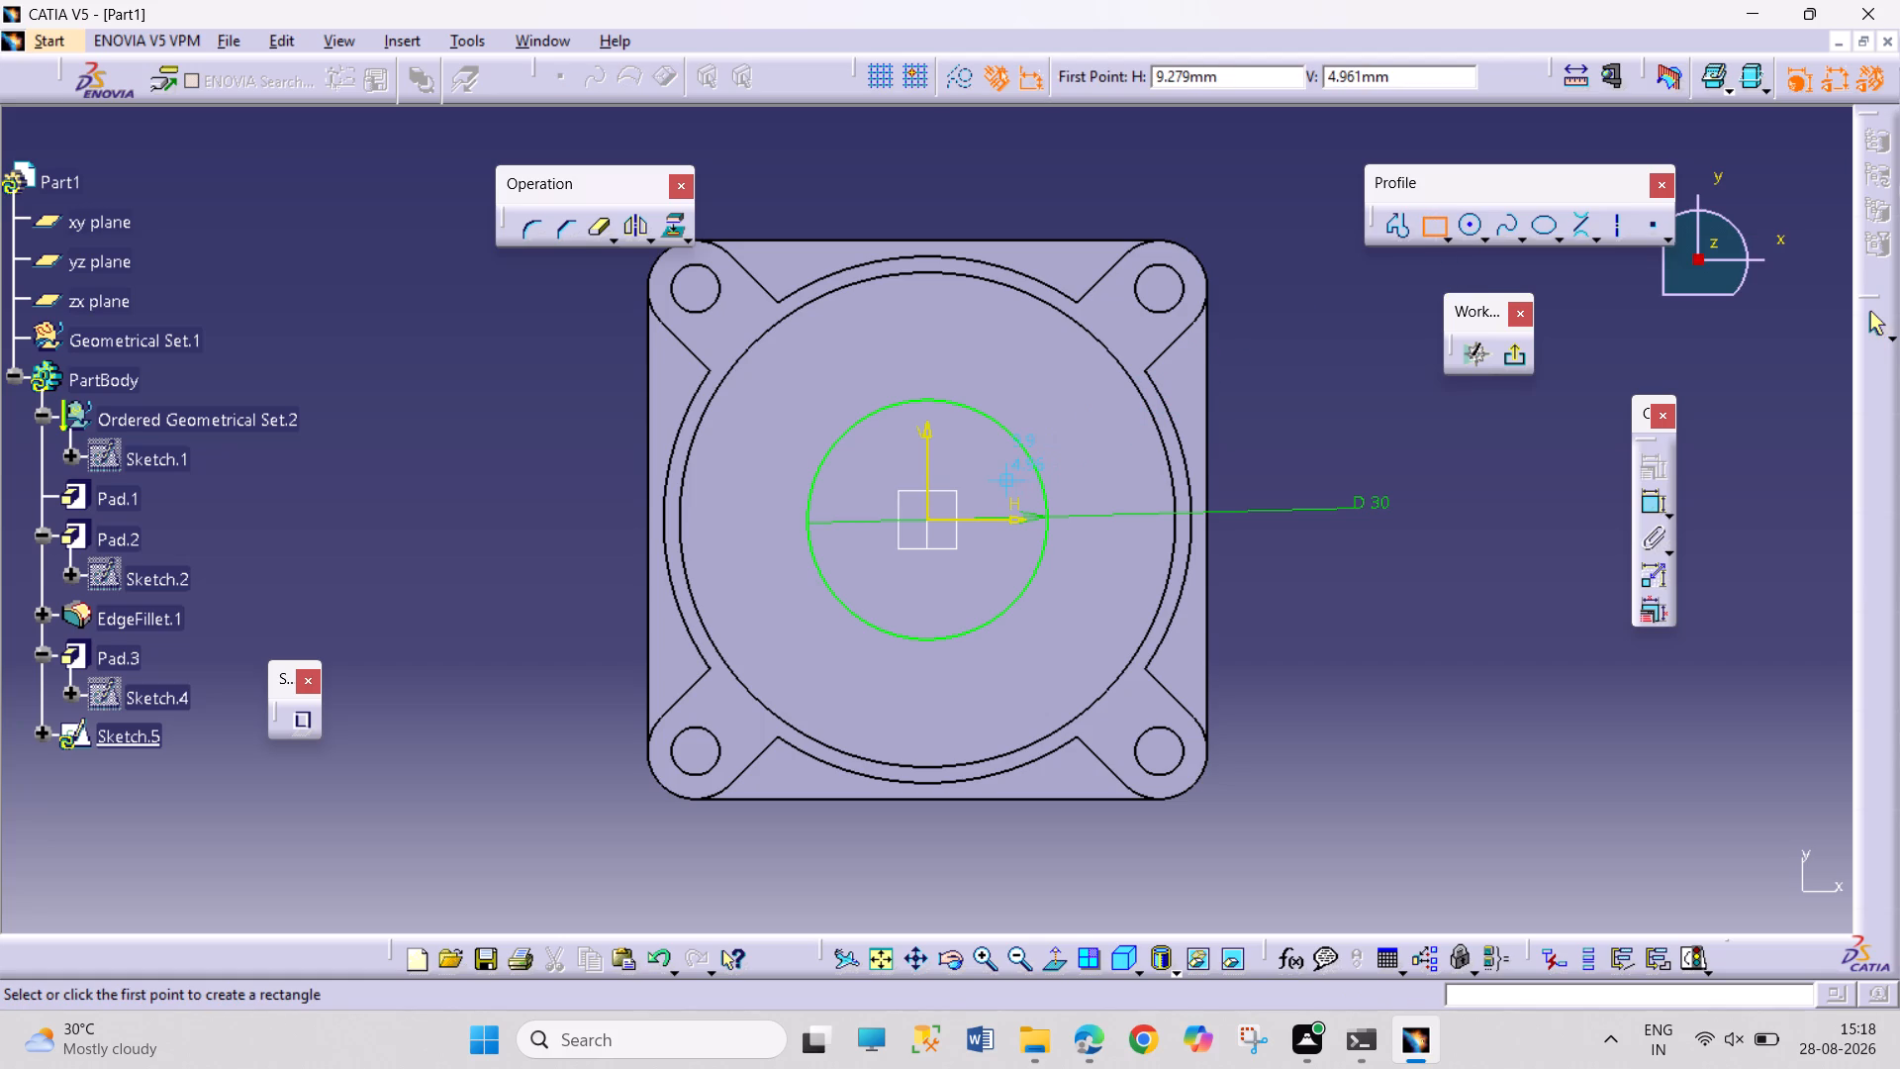
pyautogui.moveTo(1002, 480); pyautogui.dragTo(1230, 549)
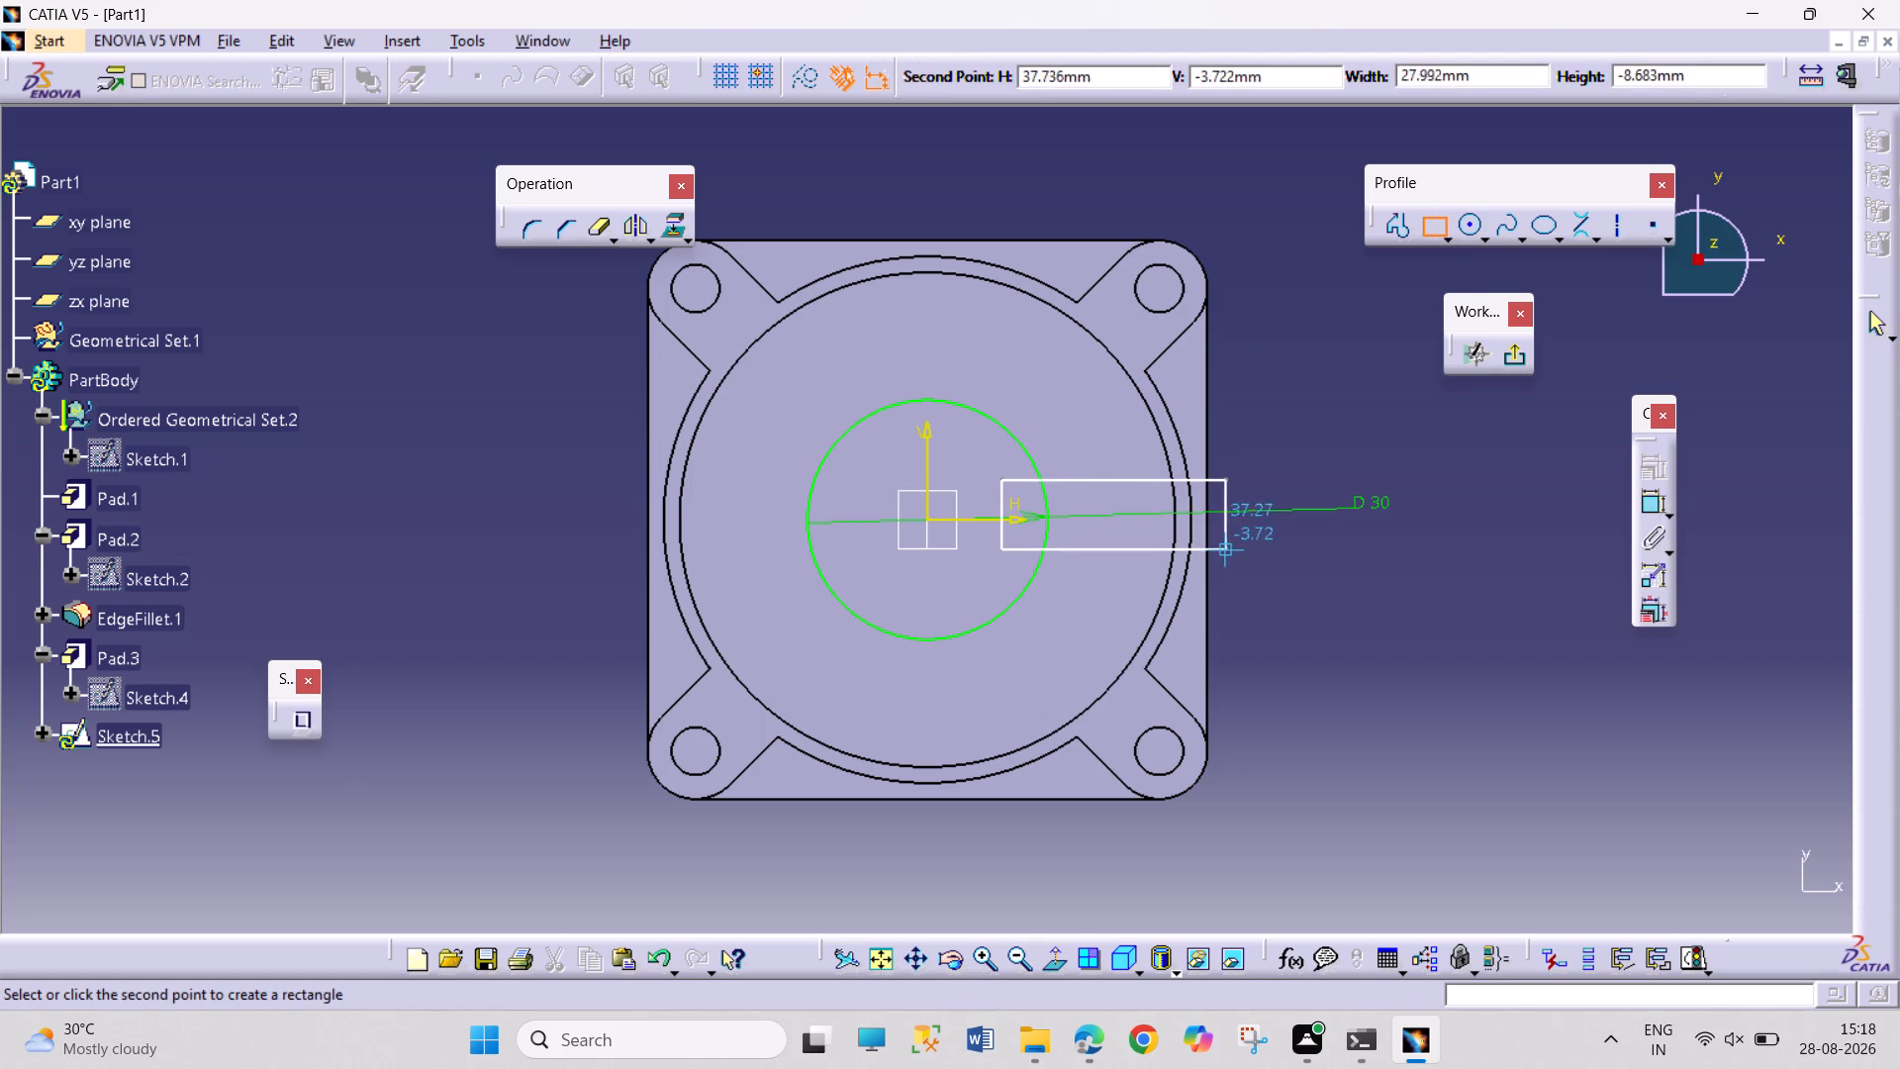
pyautogui.moveTo(1230, 549); pyautogui.dragTo(1237, 549)
pyautogui.click(1237, 549)
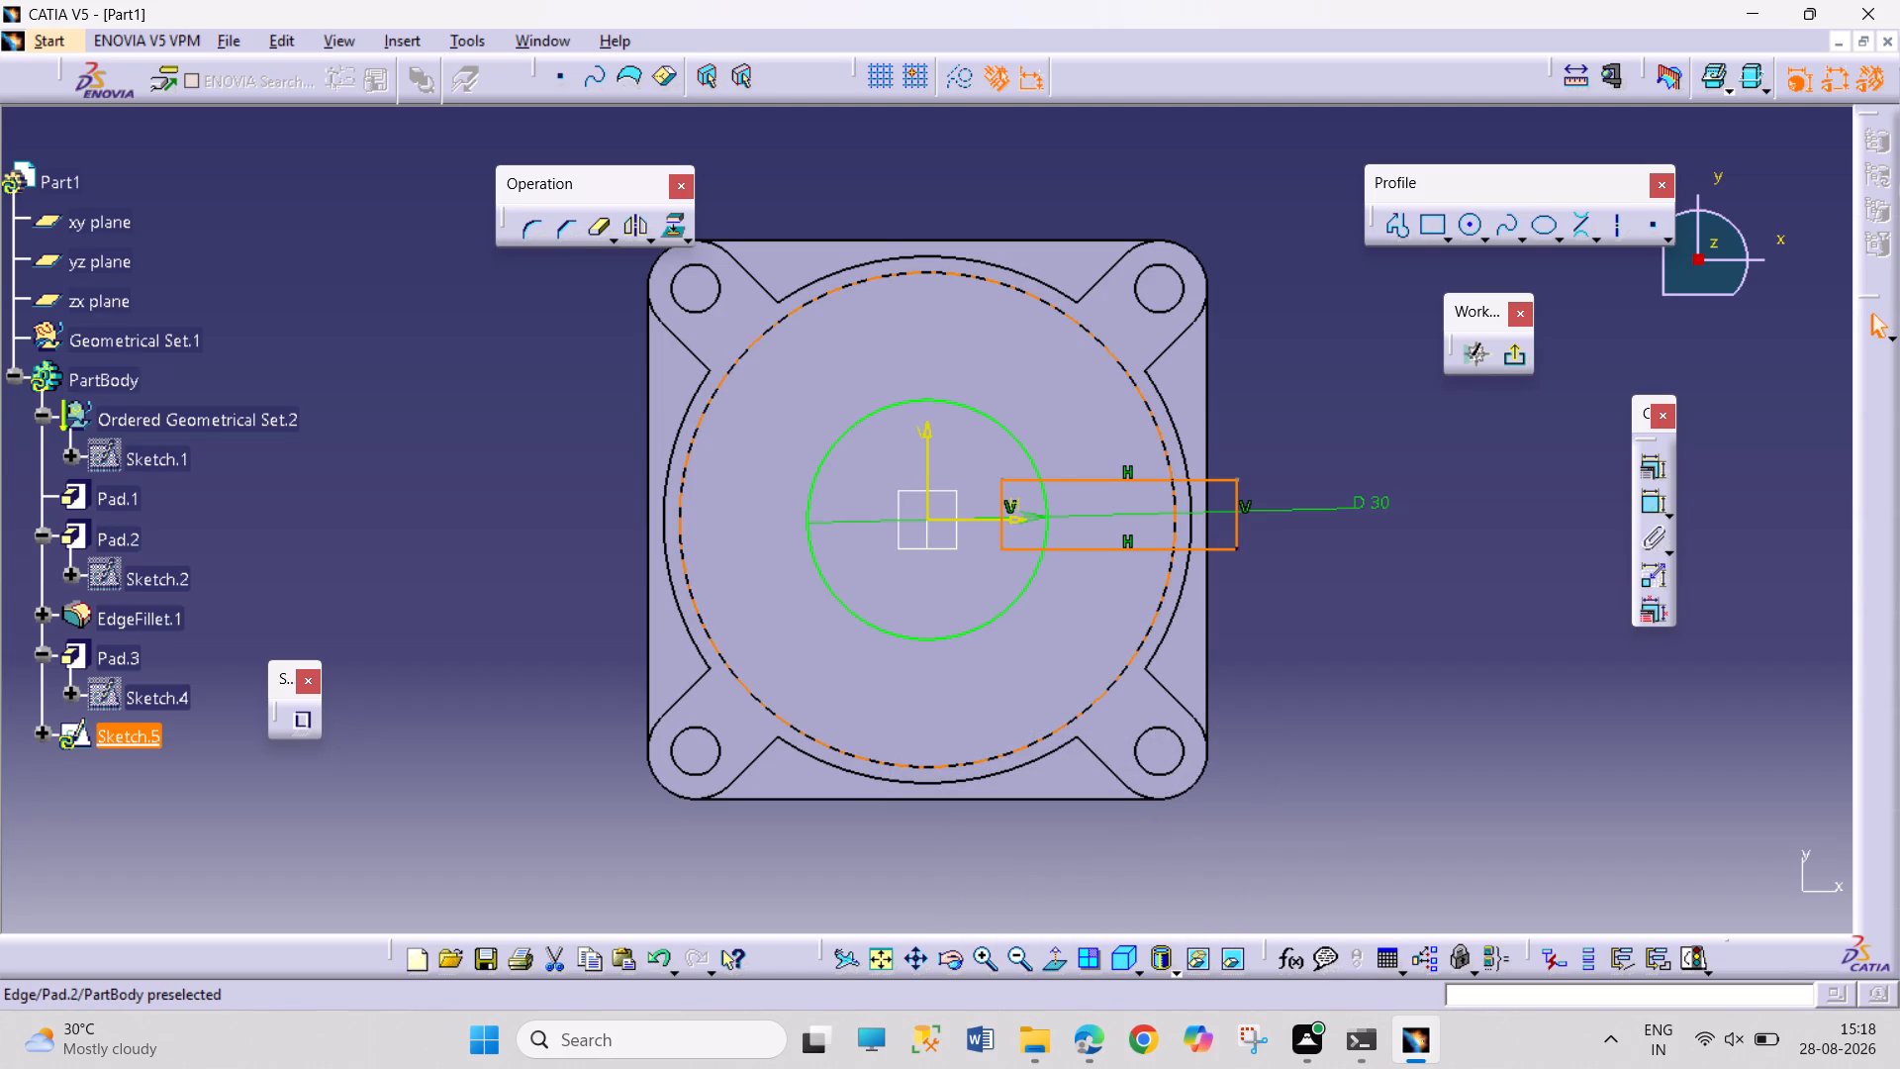
# Project the round wall's inner circular edge into the sketch.
pyautogui.click(1166, 600)
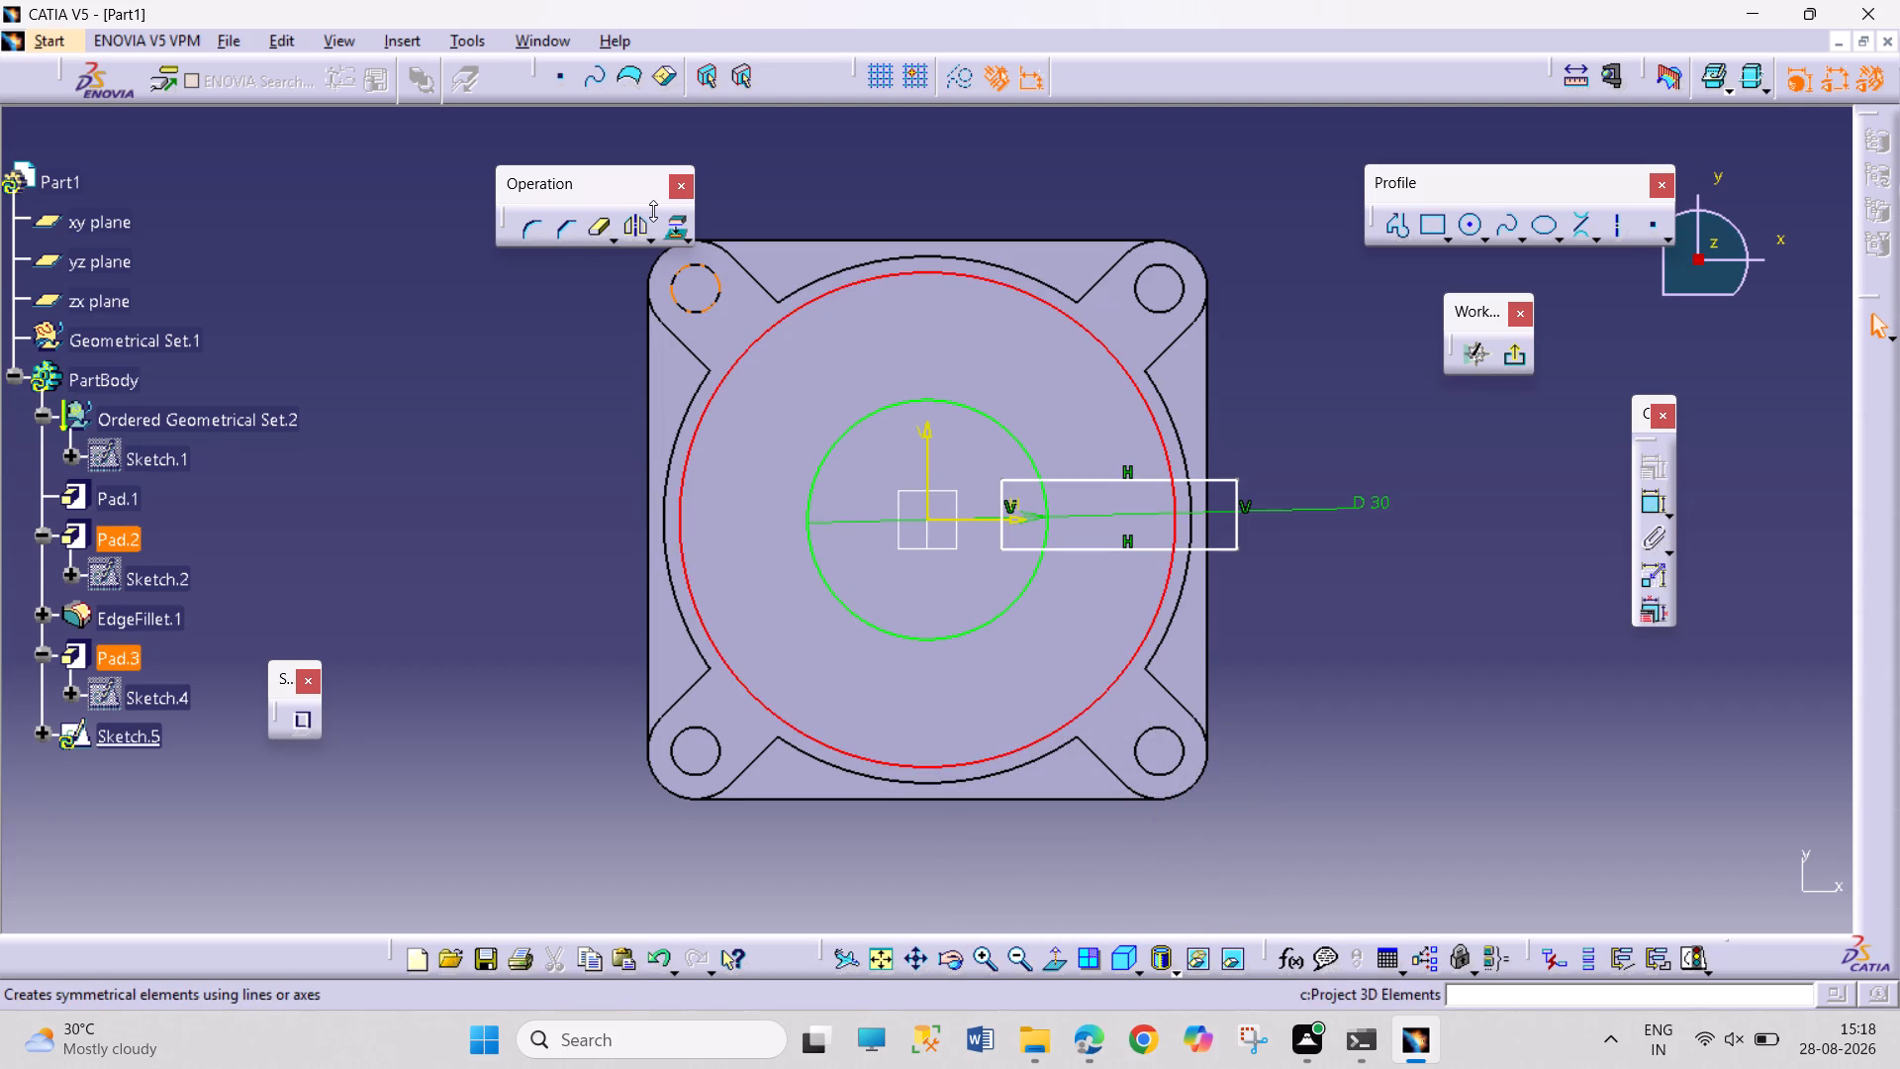
pyautogui.click(663, 225)
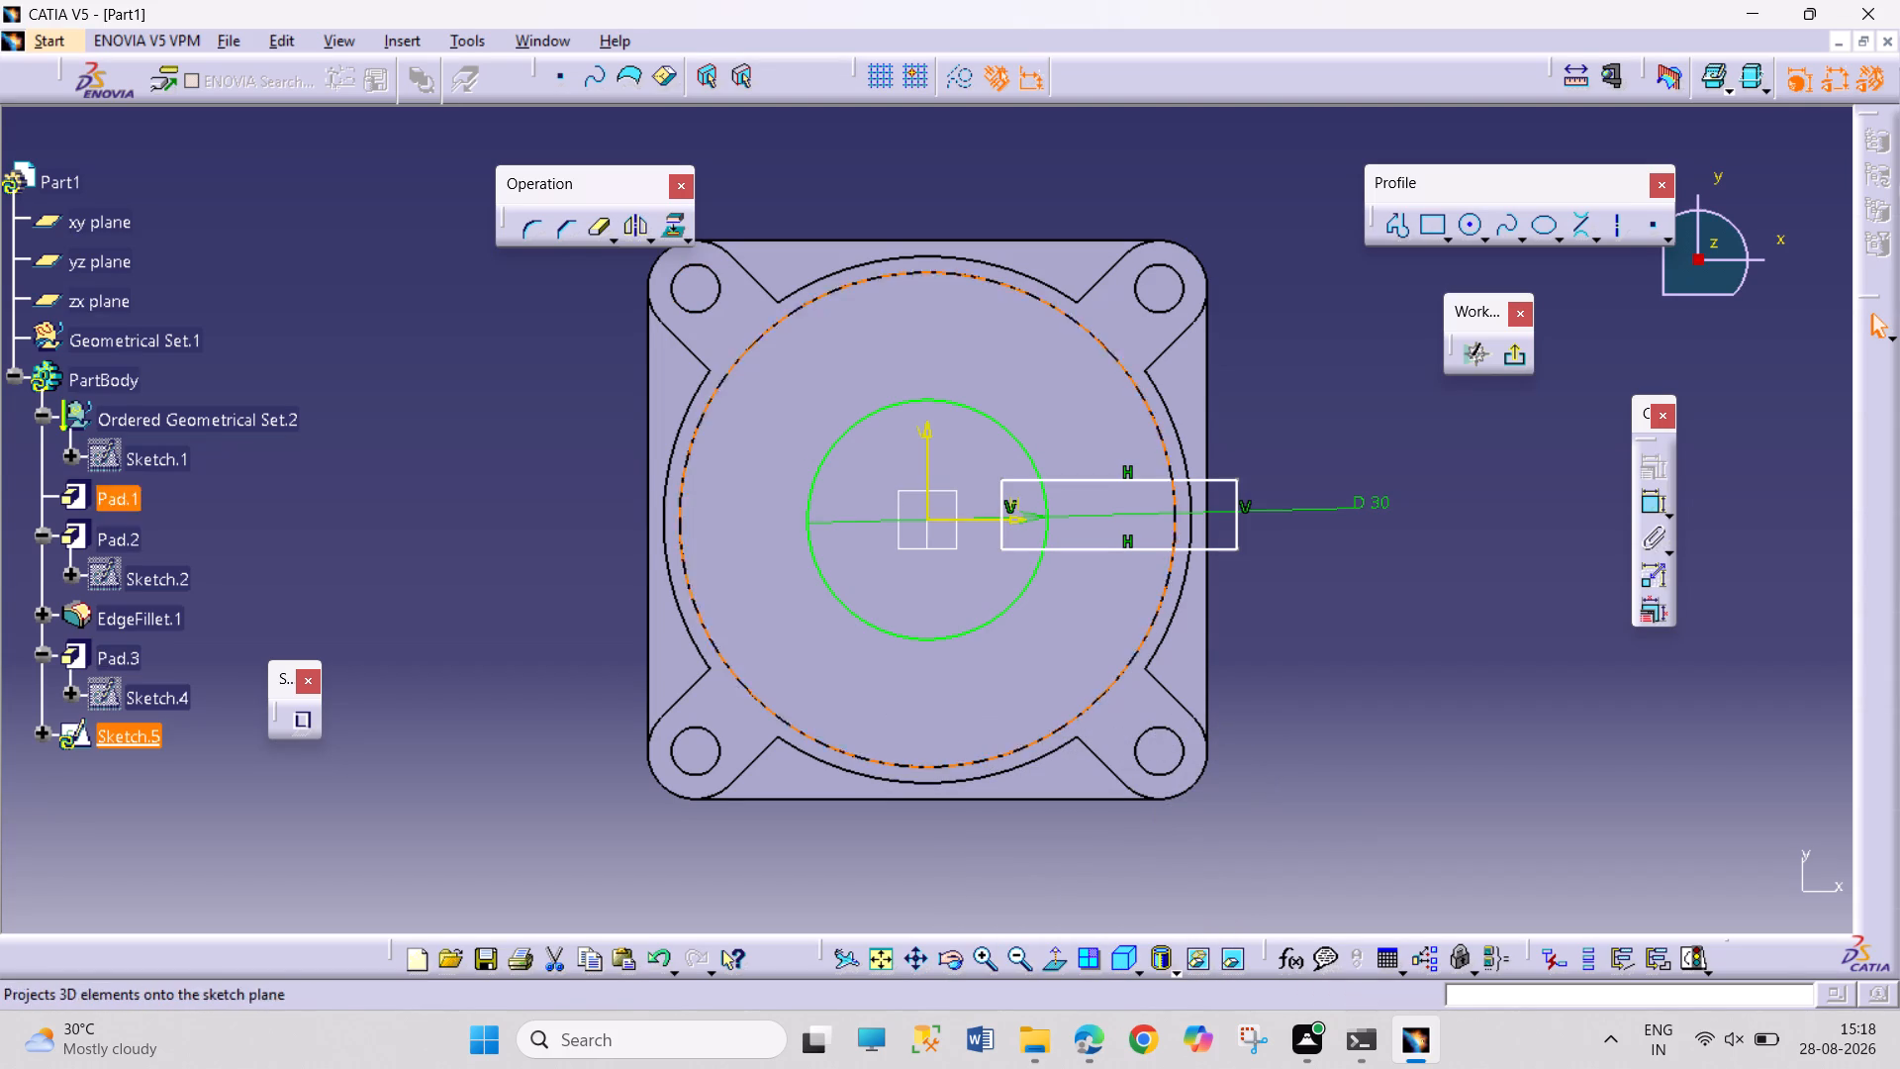
pyautogui.click(1295, 446)
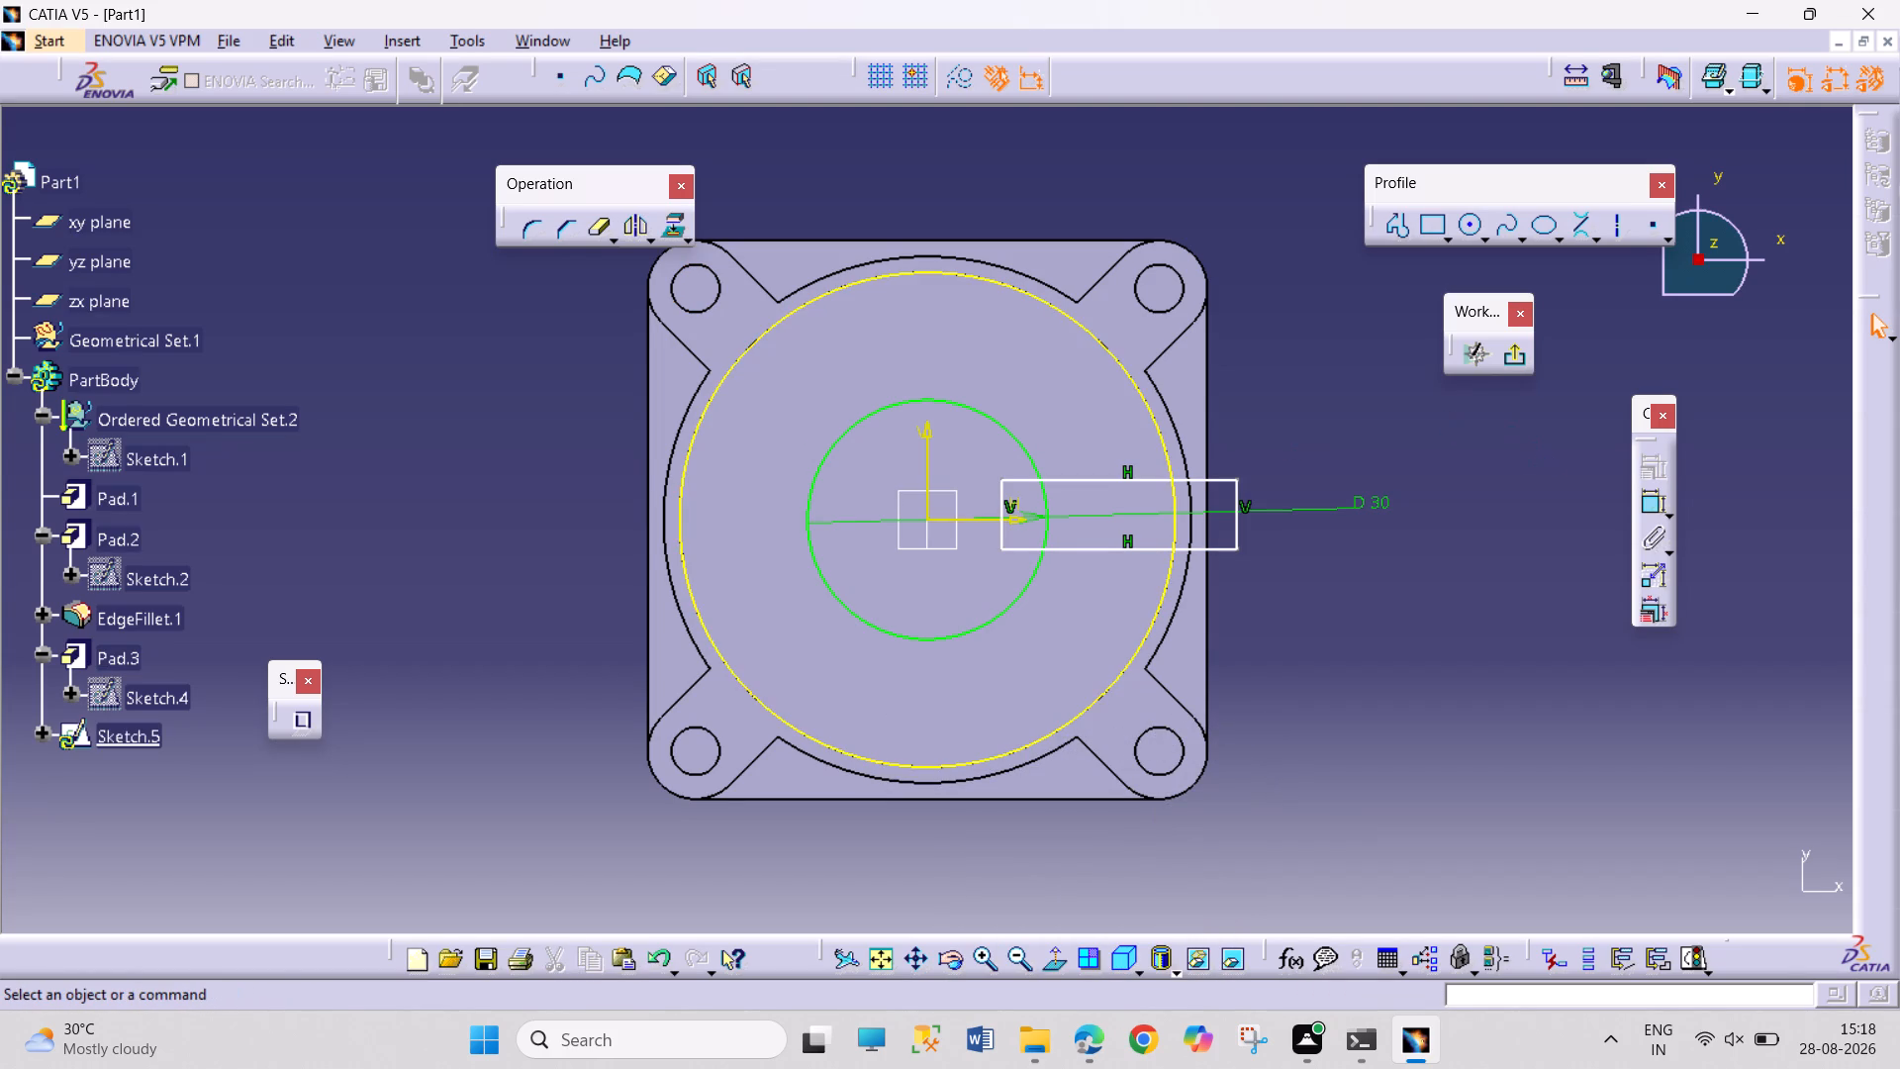
# Dimension the rectangle's height along its outer +X side and set it to 3 mm.
pyautogui.click(1650, 497)
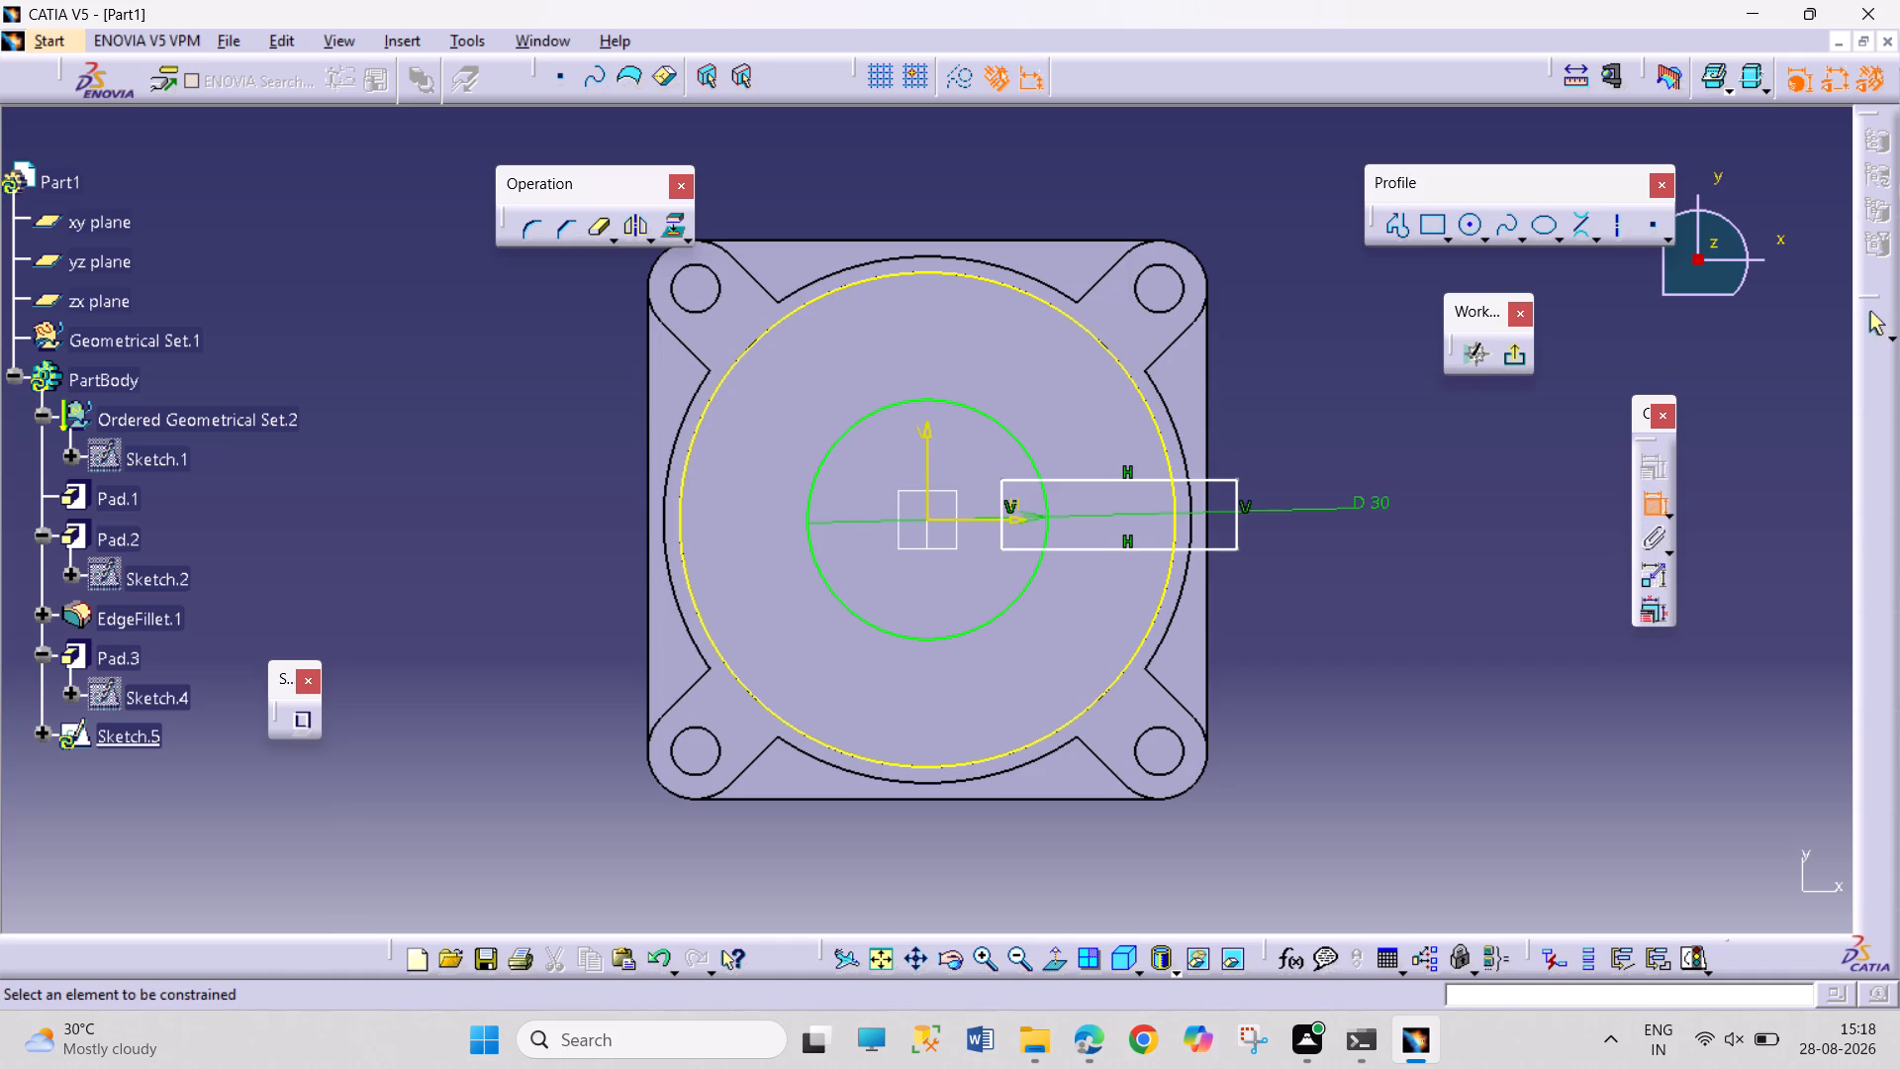
pyautogui.moveTo(1236, 524); pyautogui.dragTo(1285, 437)
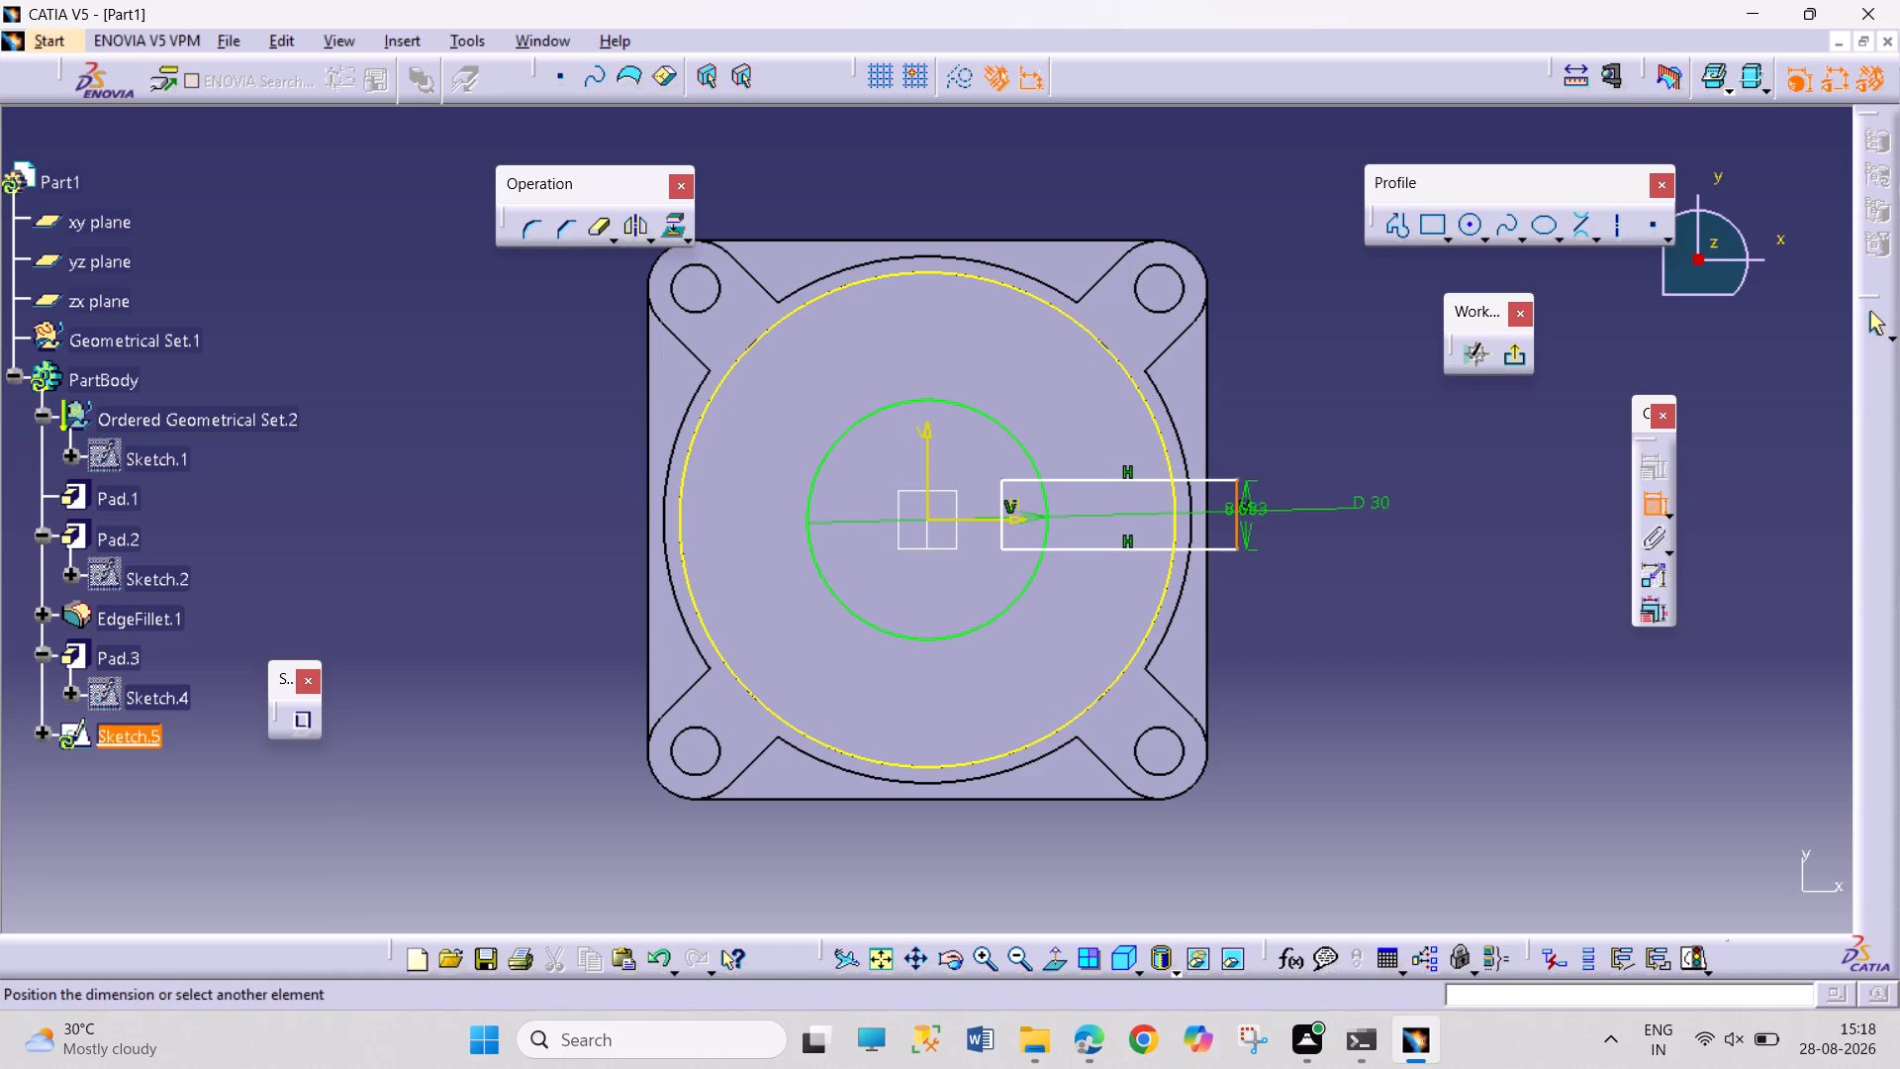
pyautogui.moveTo(1285, 437); pyautogui.dragTo(1263, 510)
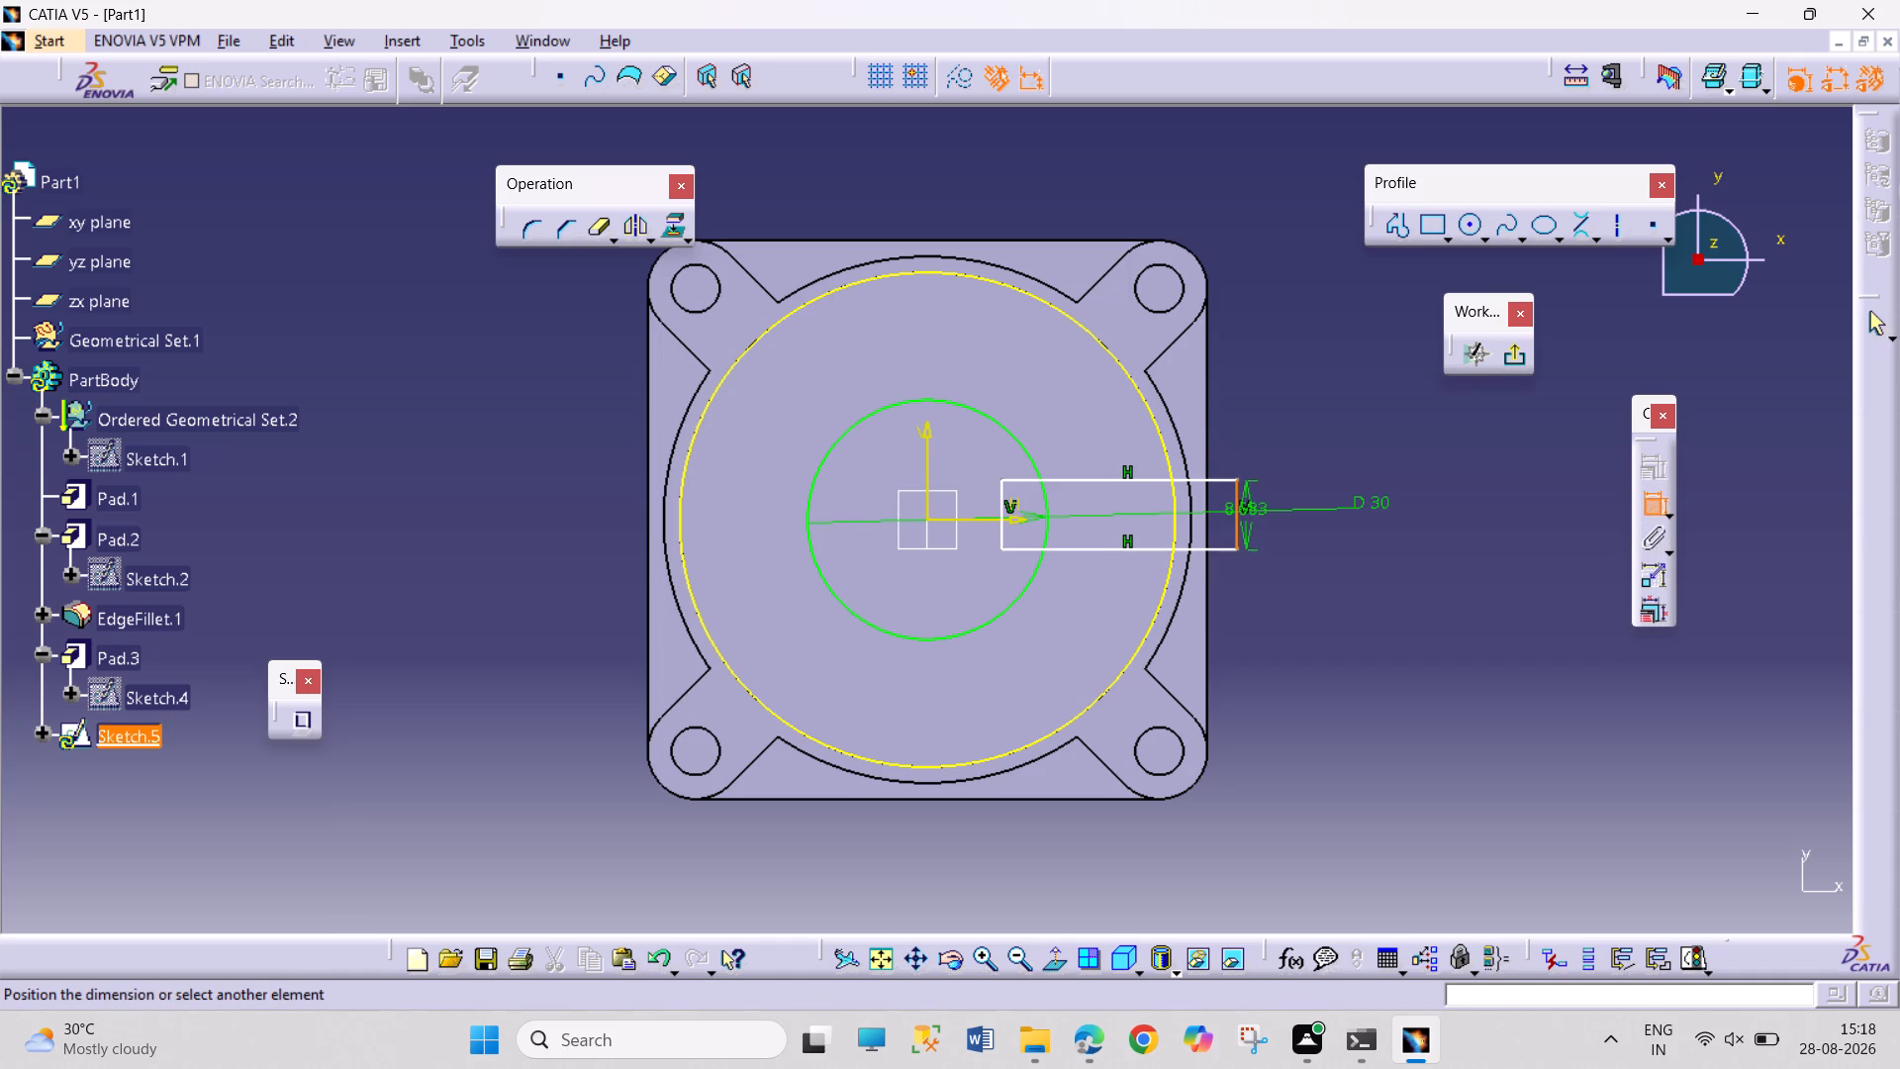
pyautogui.doubleClick(1258, 519)
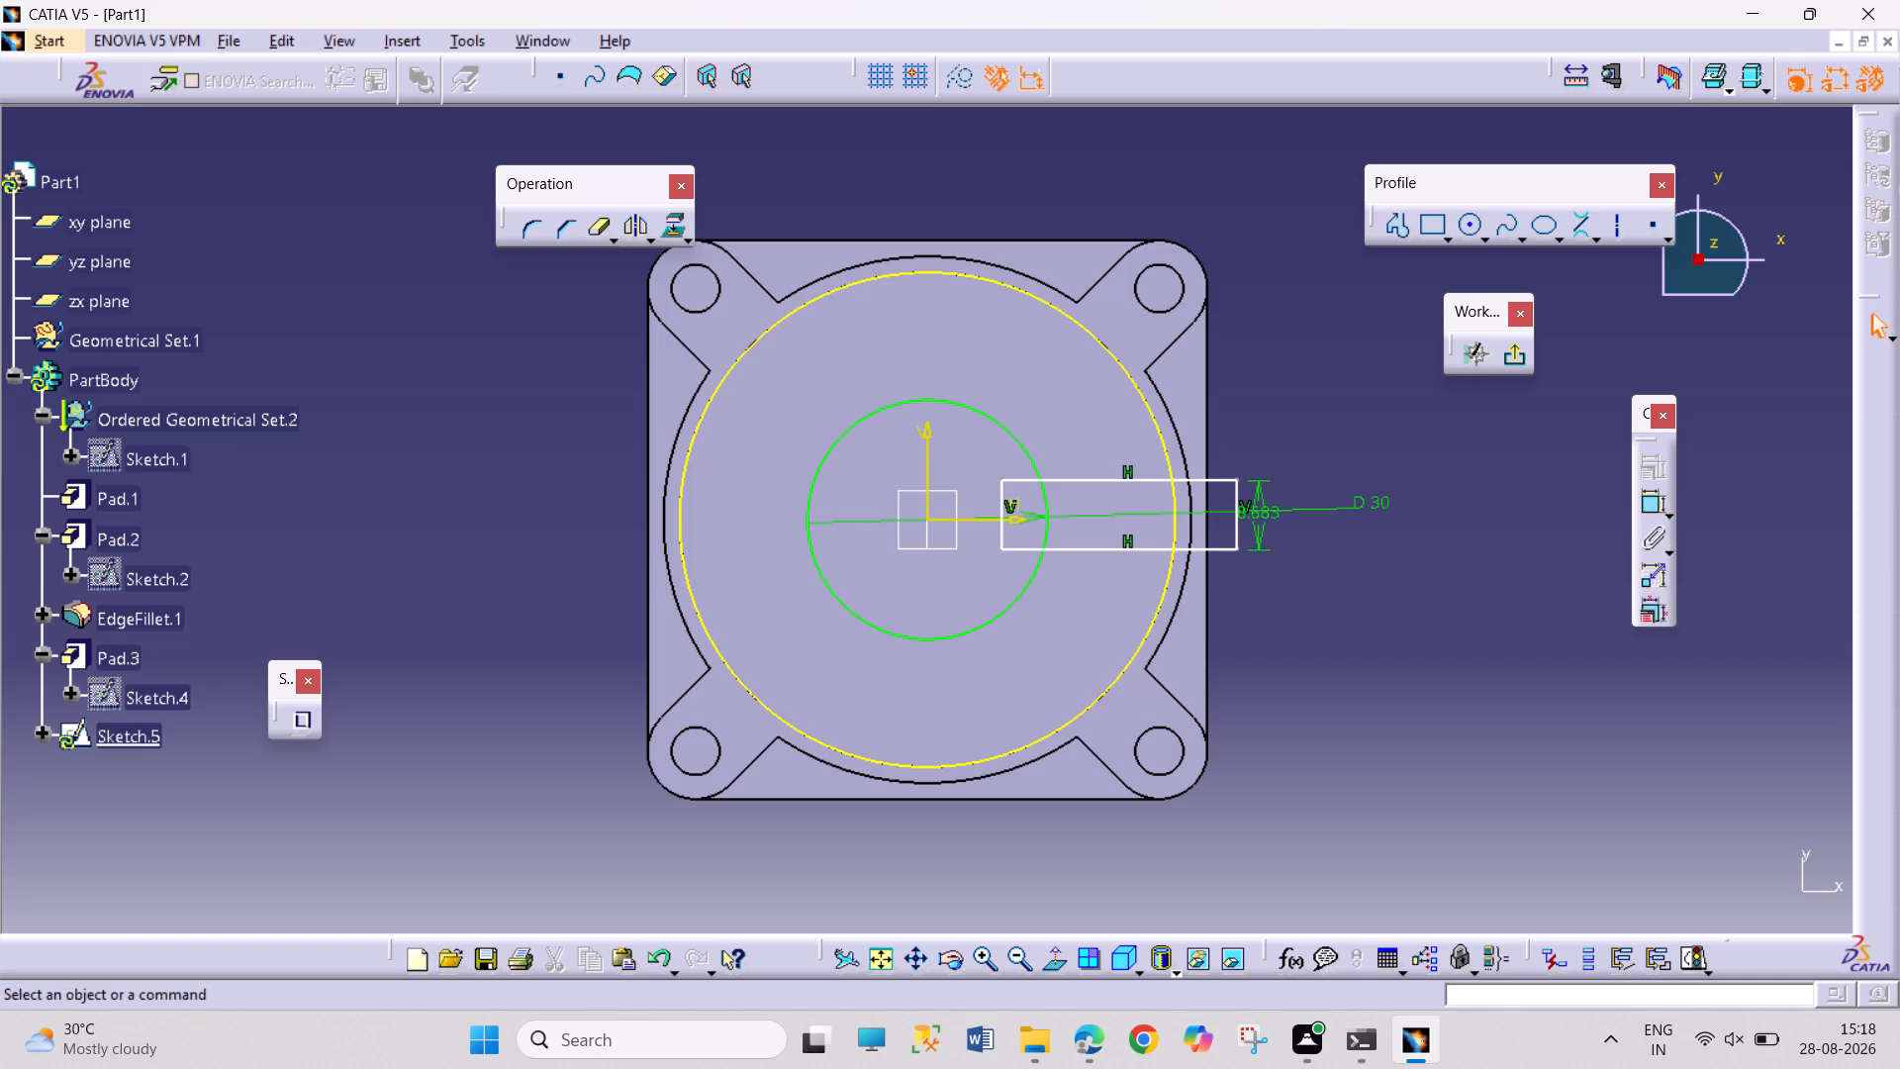
pyautogui.doubleClick(1258, 519)
pyautogui.press('3')
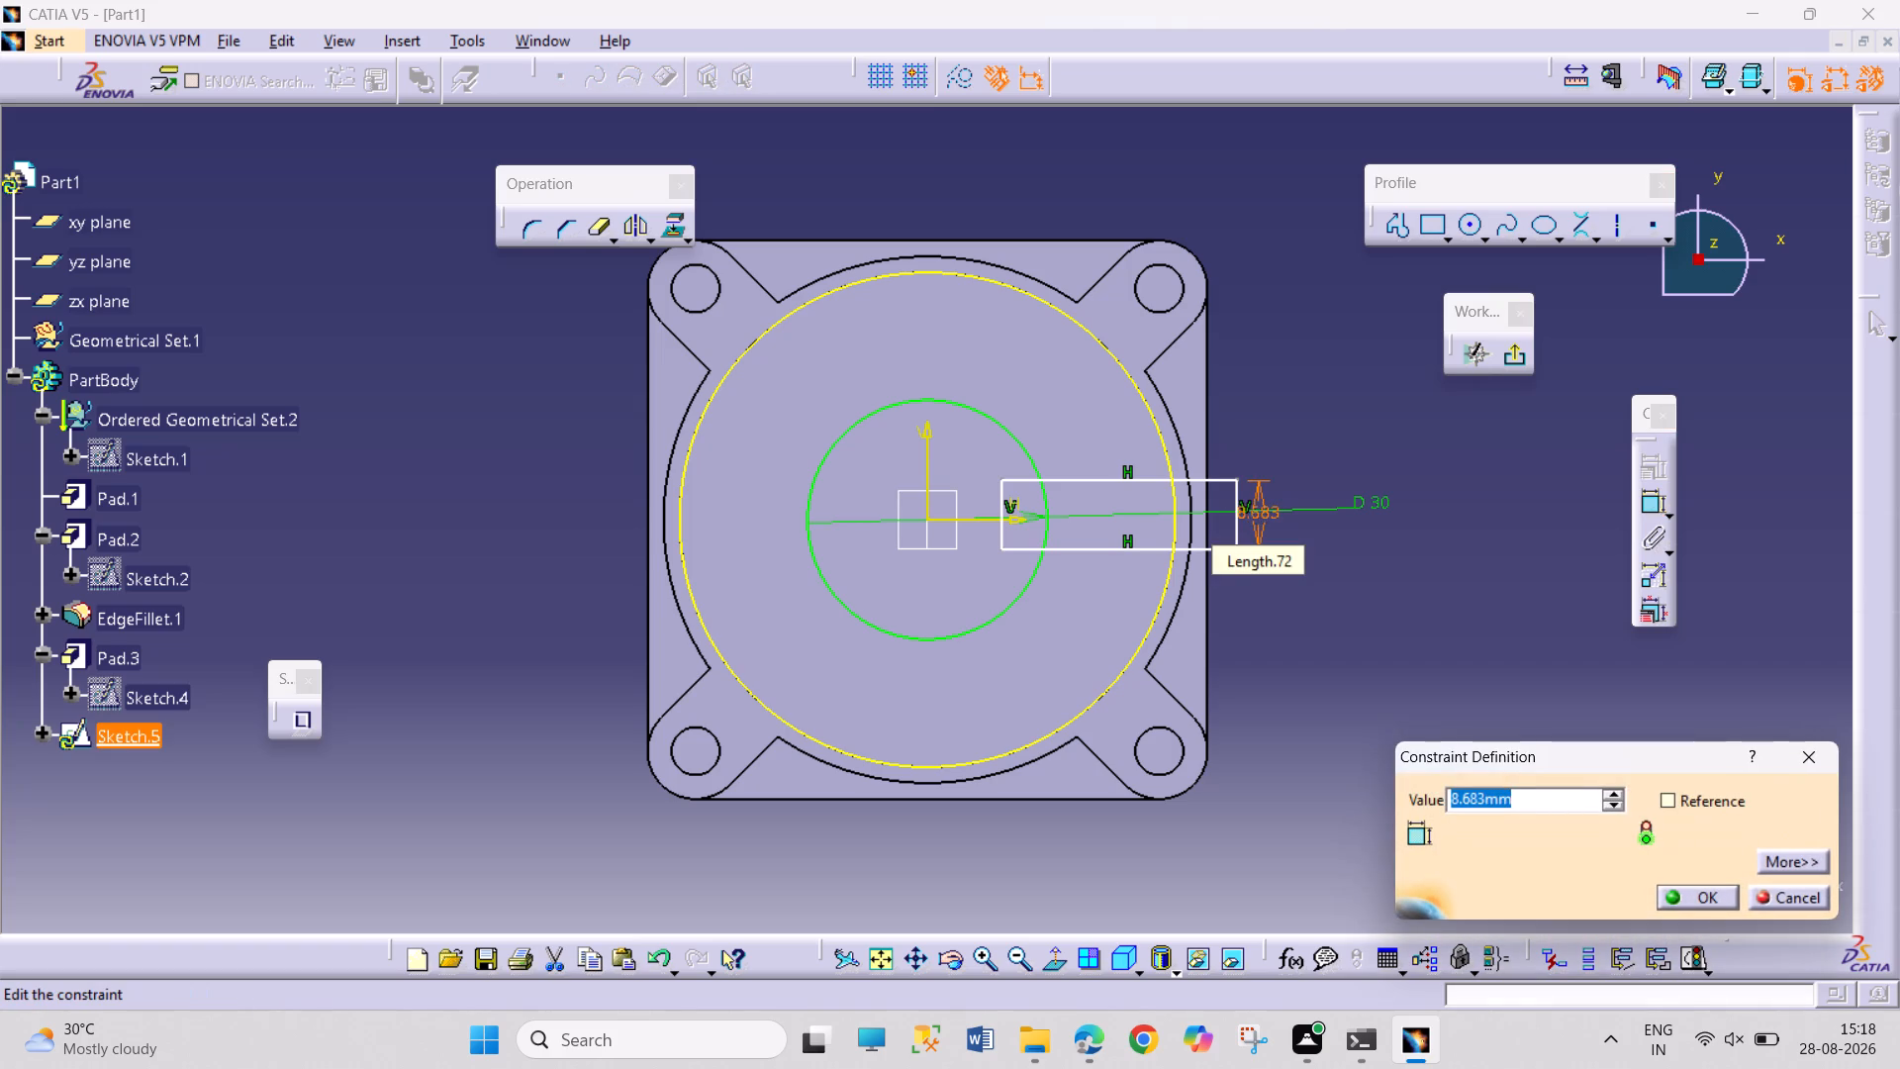
pyautogui.press('Return')
# Move the rectangle astride the horizontal axis and constrain its +Y edge to an offset of 1.5 mm from that axis.
pyautogui.hscroll(-1, 1258, 519)
pyautogui.hscroll(3, 1258, 519)
pyautogui.hscroll(-2, 1258, 519)
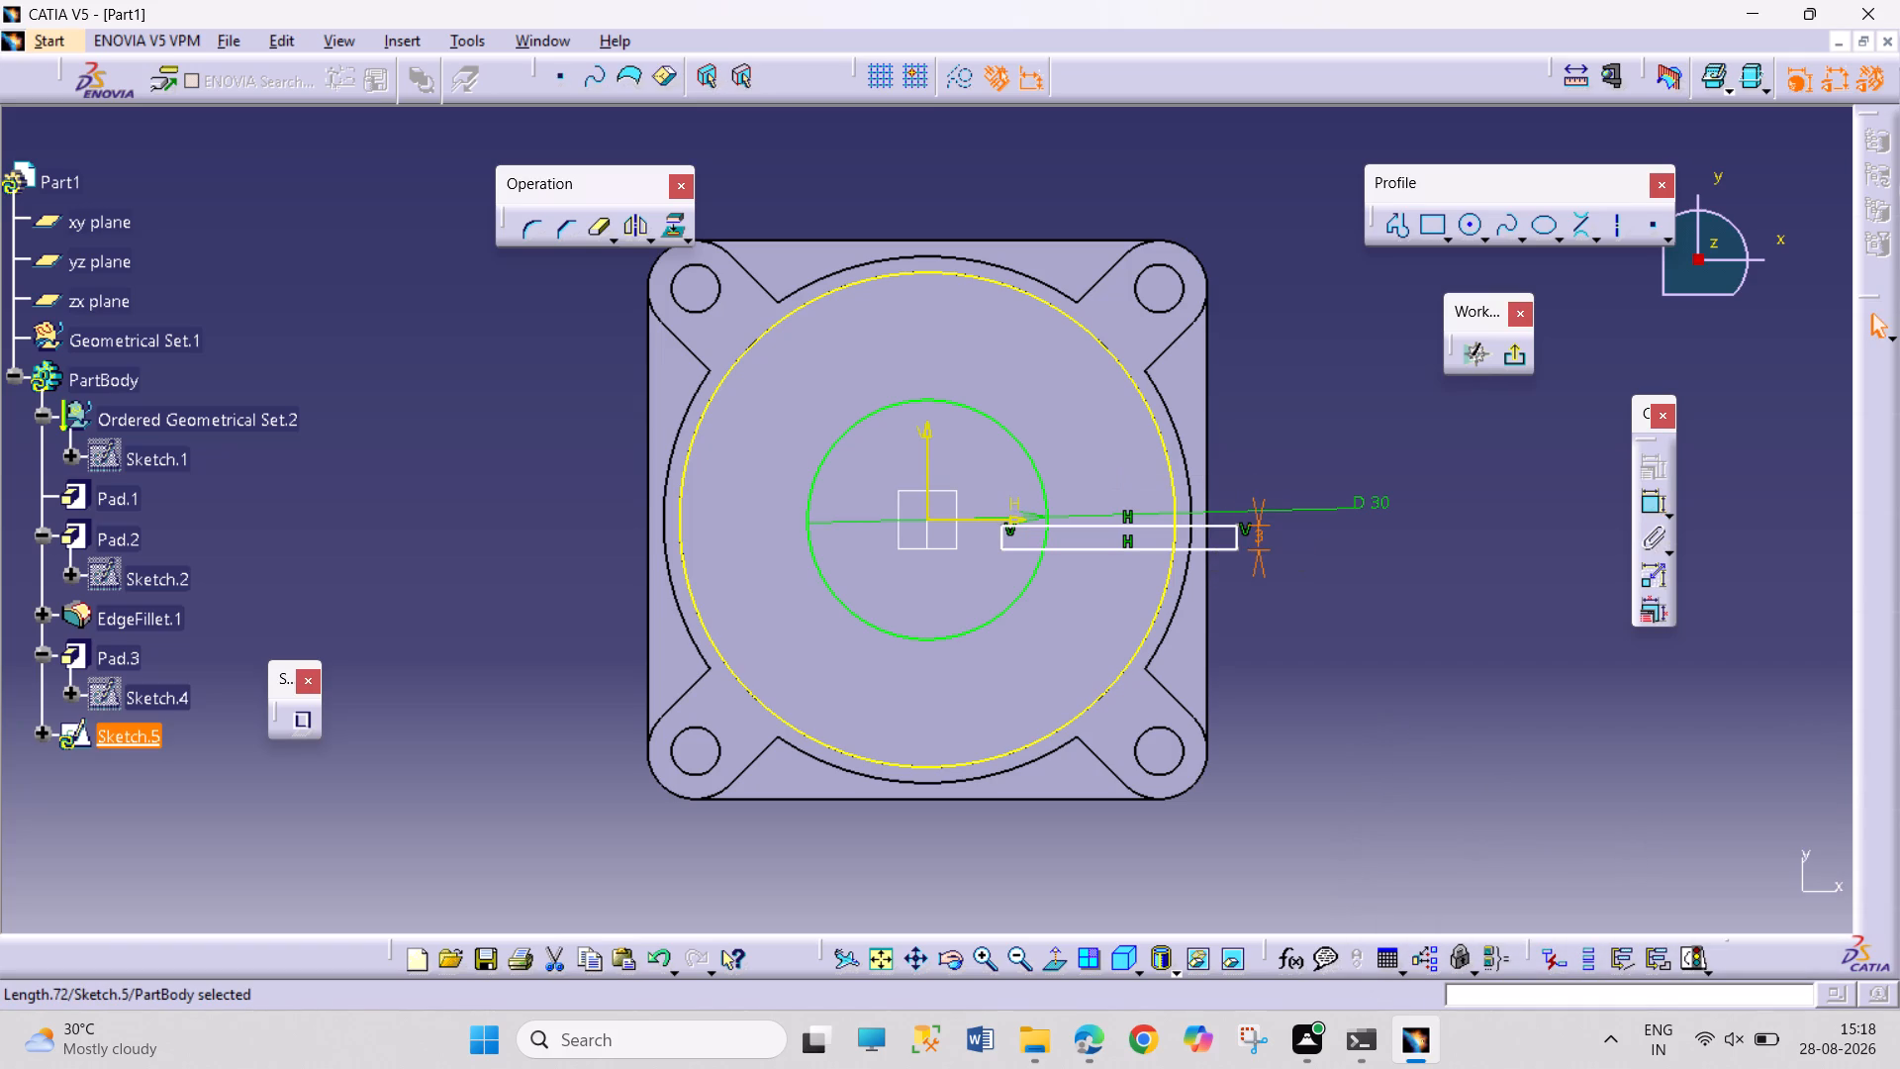
pyautogui.moveTo(1074, 527); pyautogui.dragTo(1075, 509)
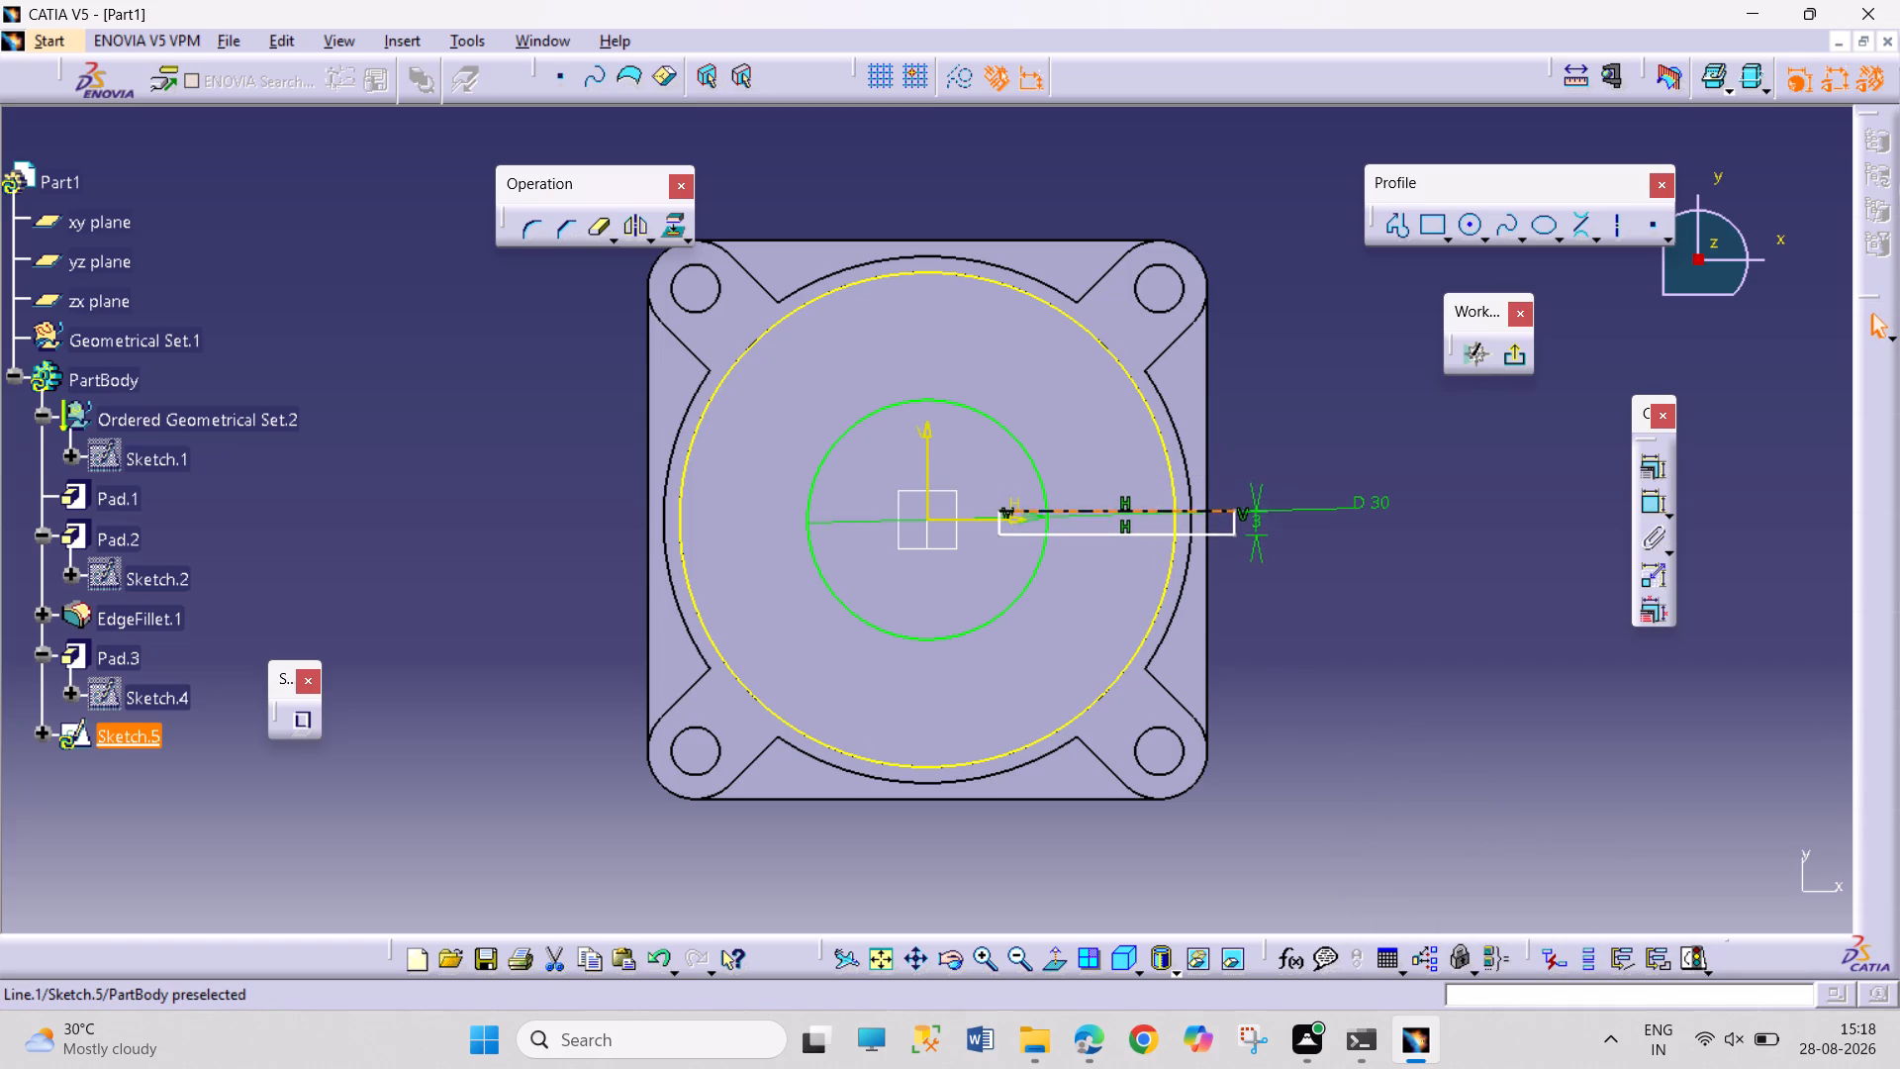
pyautogui.moveTo(1075, 509); pyautogui.dragTo(1075, 510)
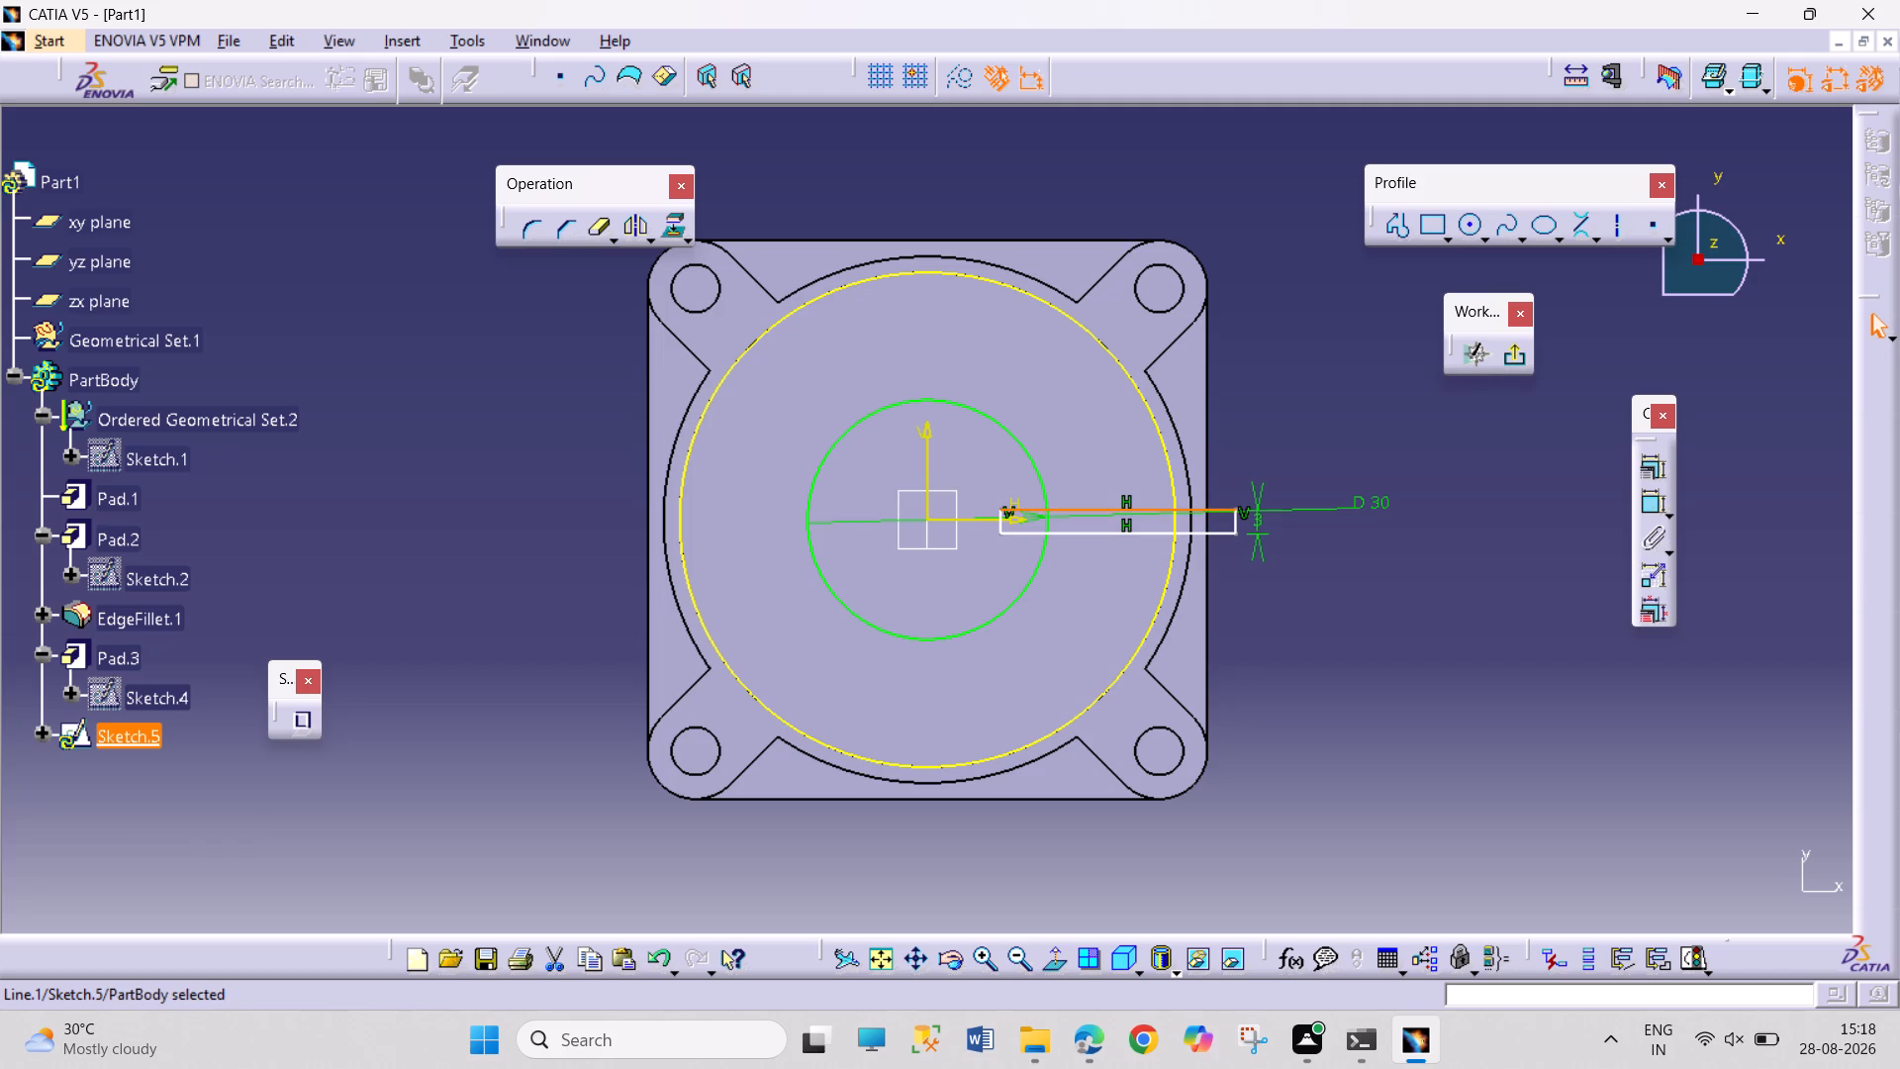
pyautogui.click(1653, 507)
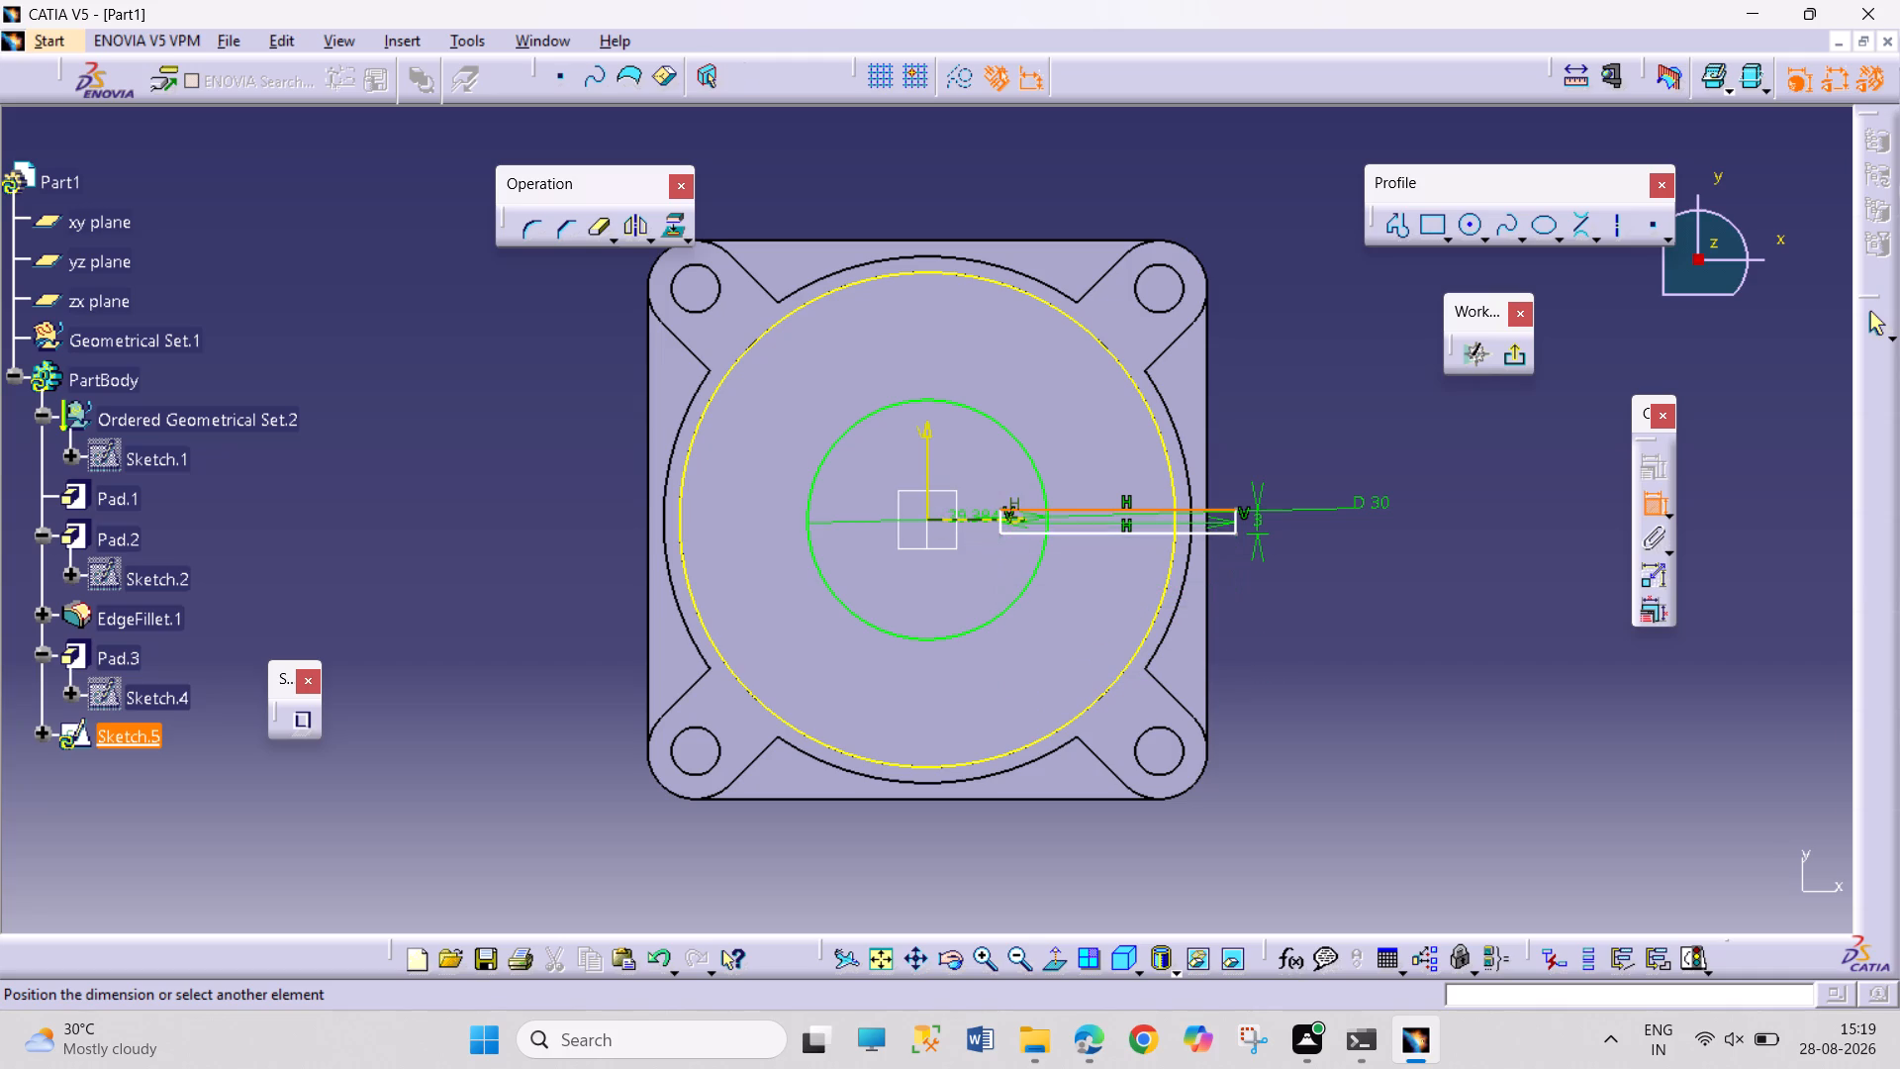
pyautogui.click(981, 520)
pyautogui.click(956, 428)
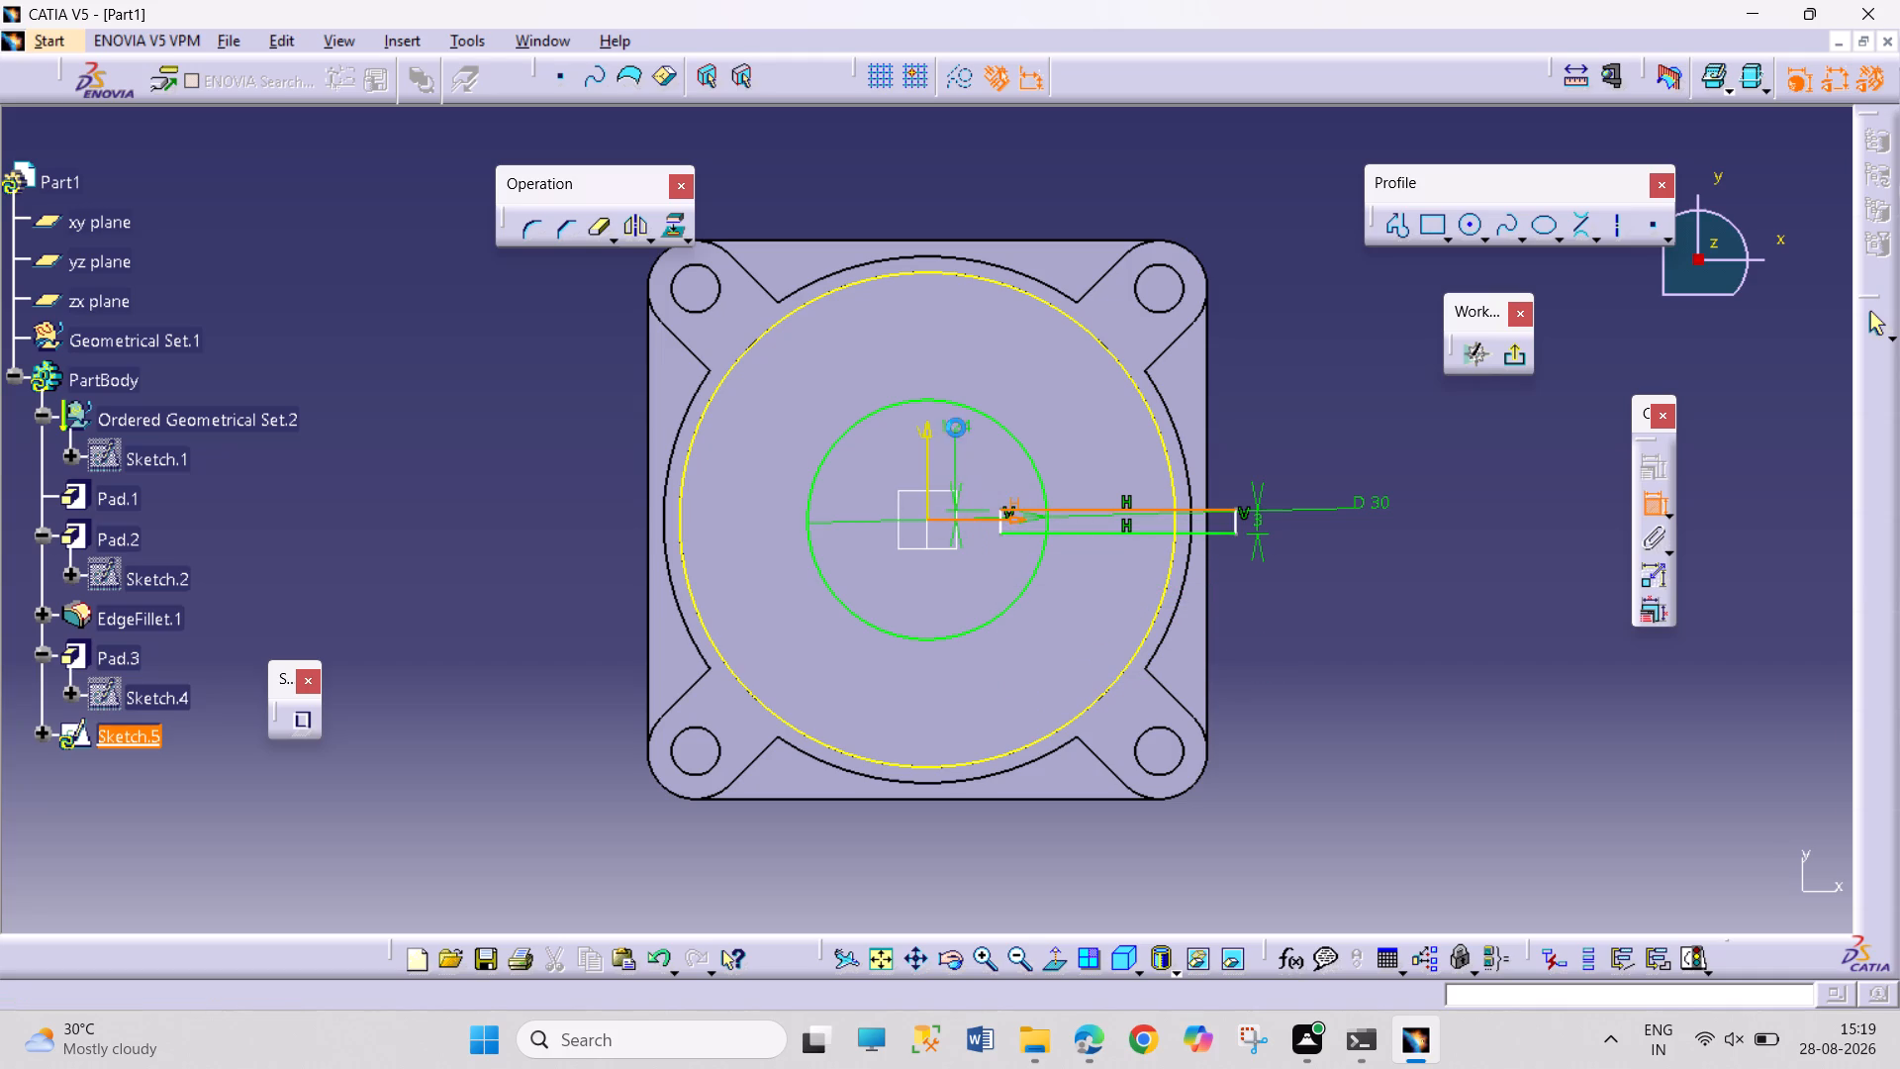
pyautogui.doubleClick(963, 424)
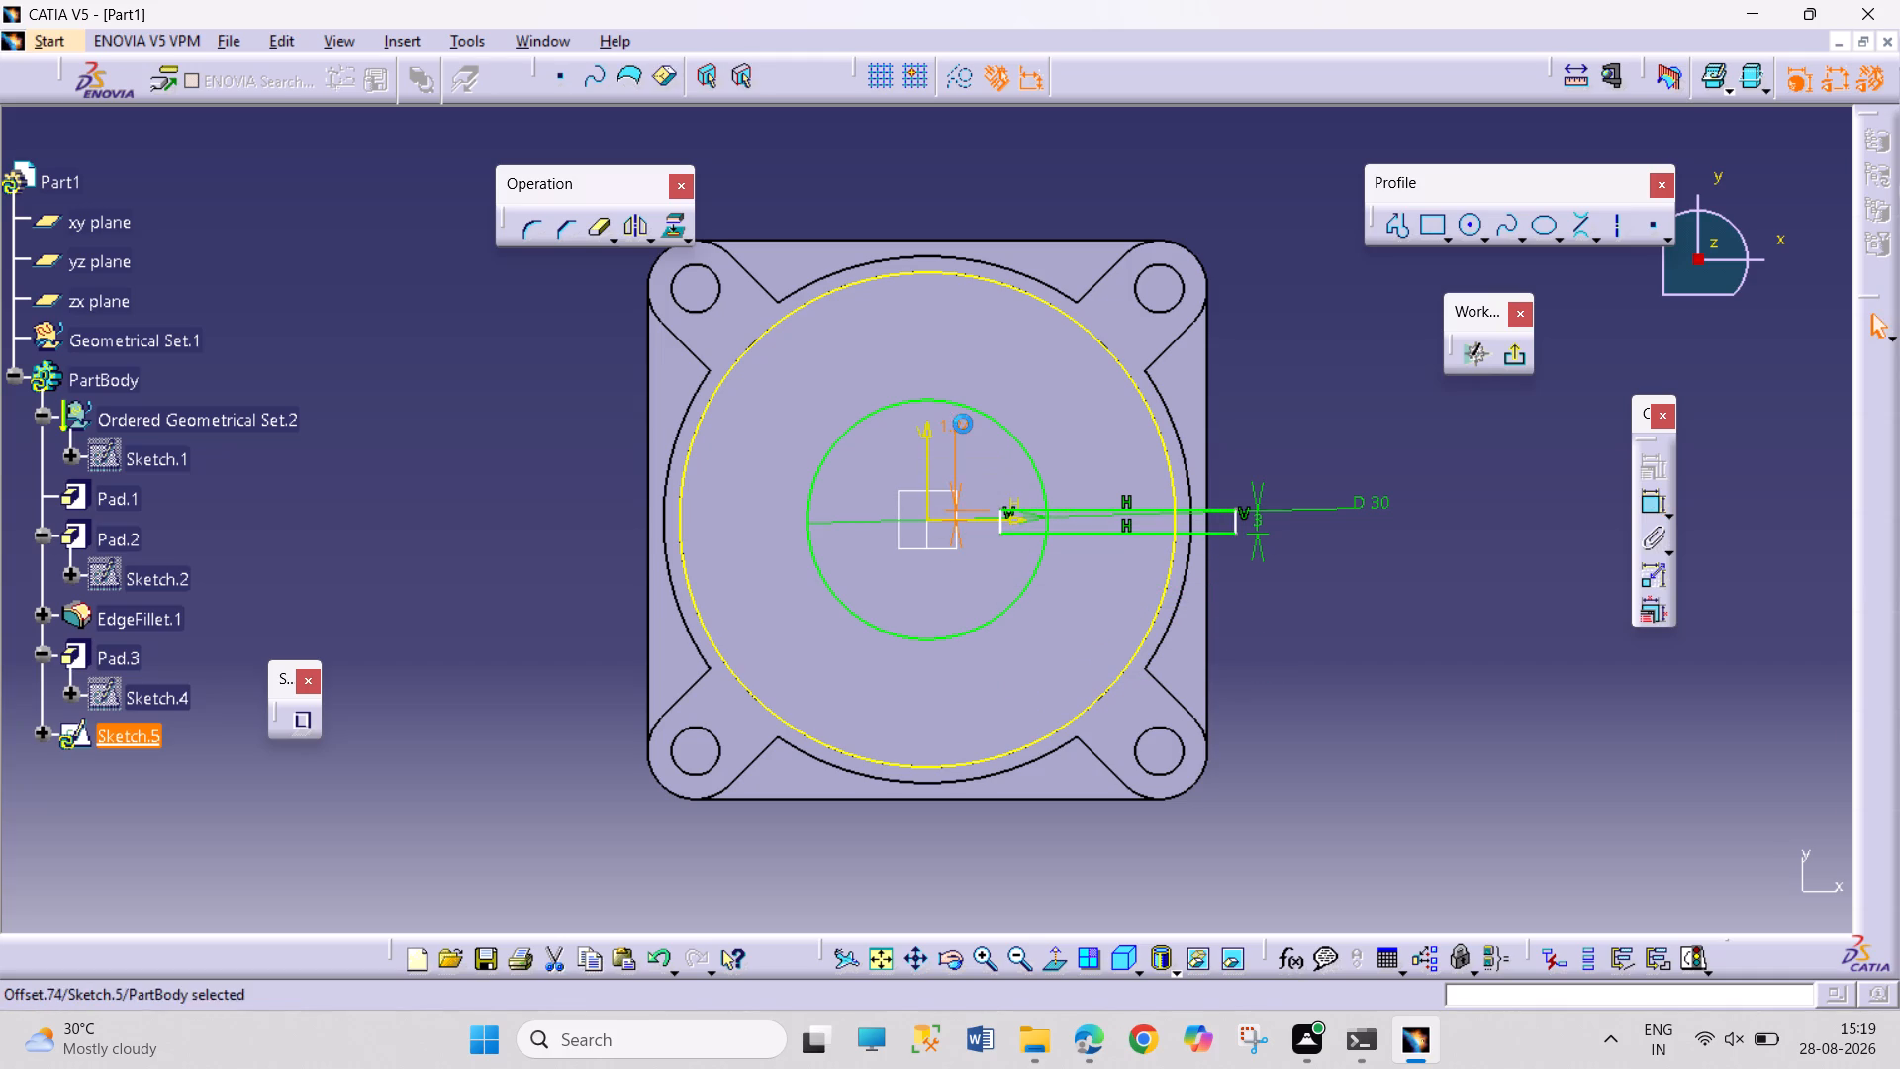
pyautogui.write('1.5')
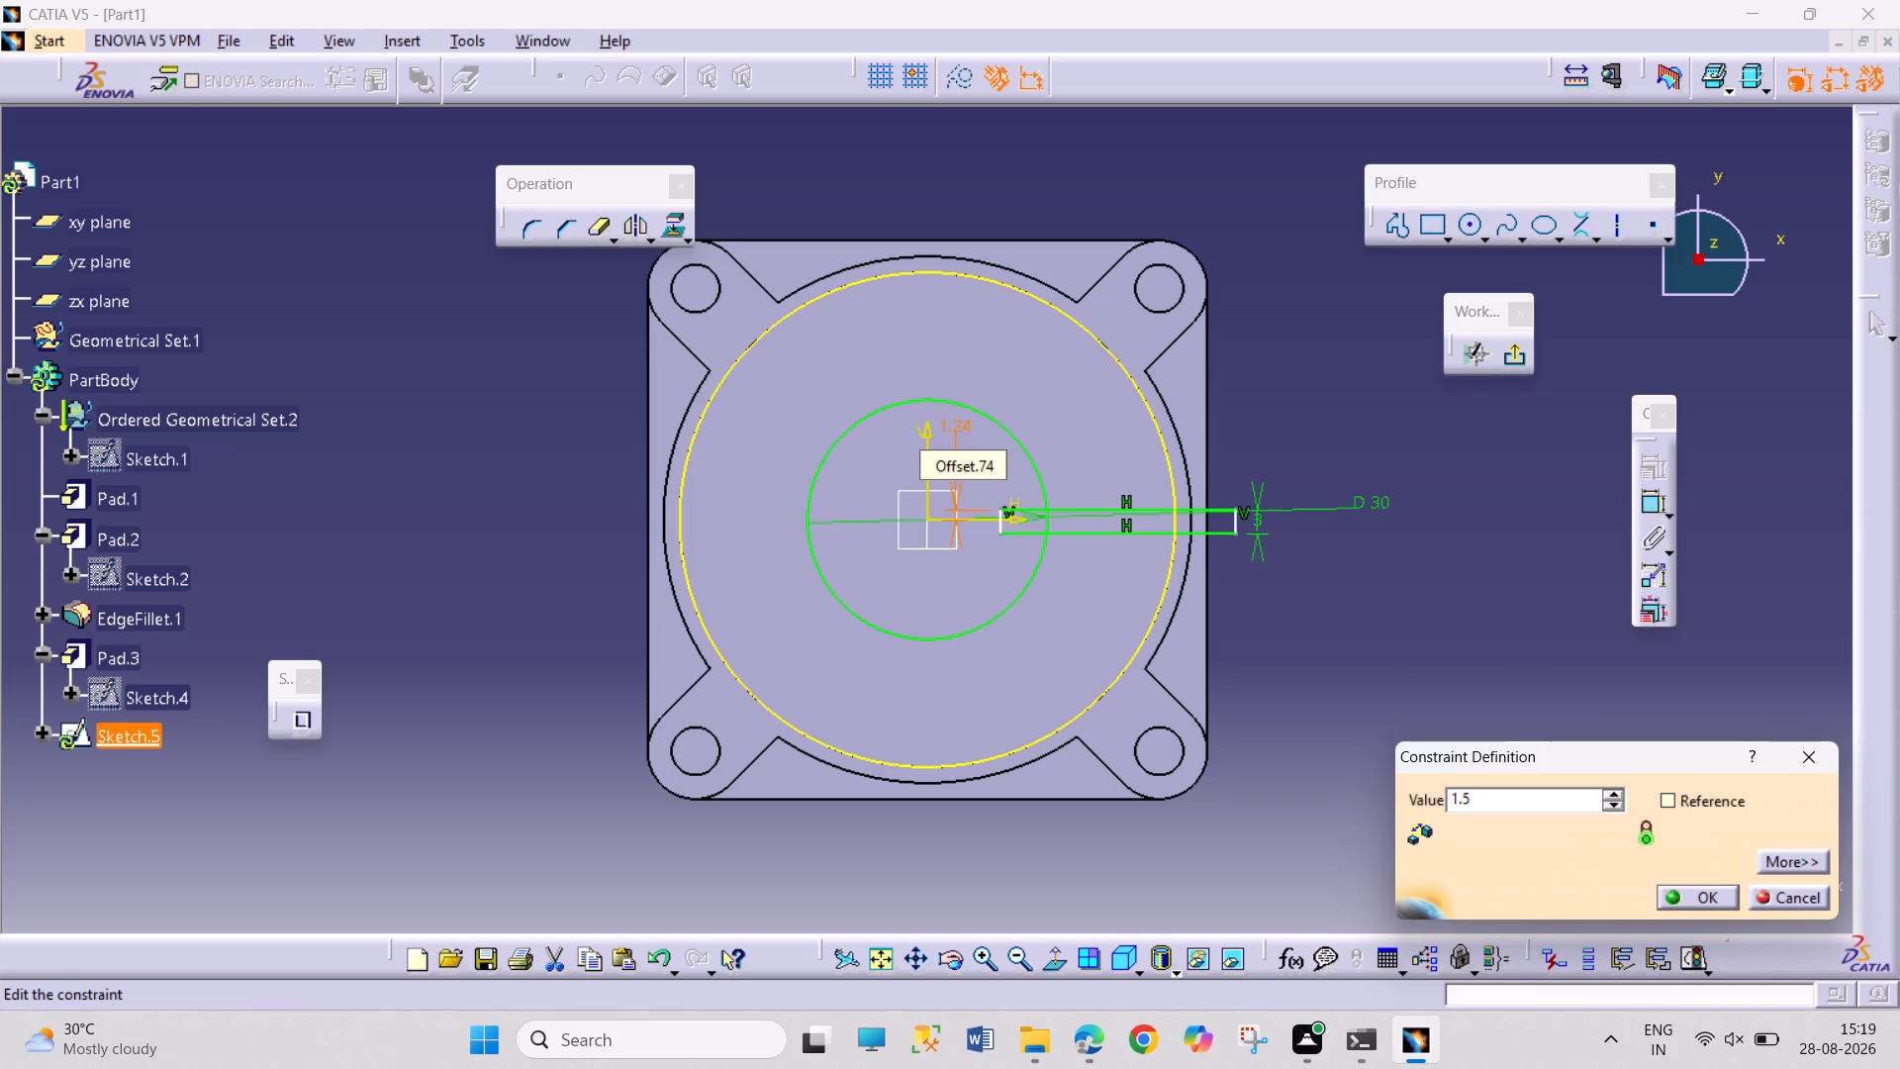
pyautogui.press('Return')
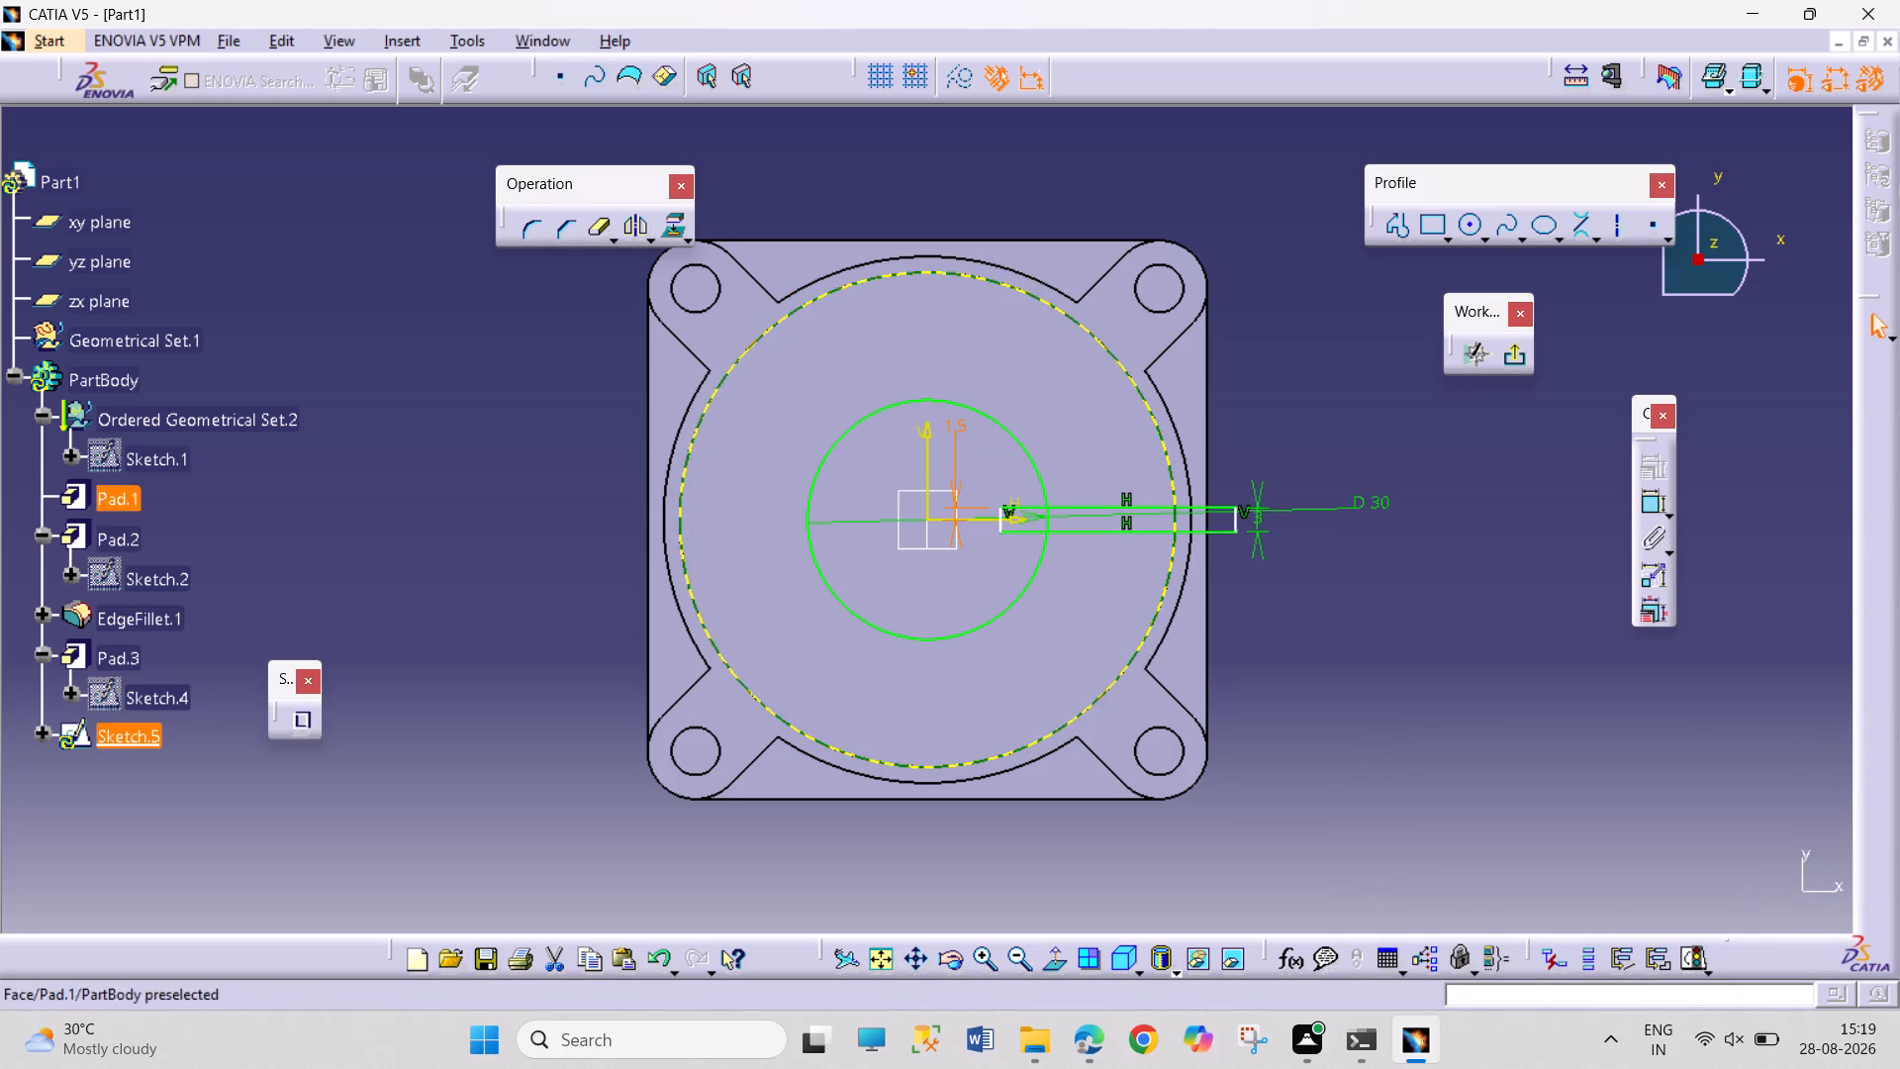
# Quick Trim the parts of the 3 mm rectangle that lie inside the 30 mm circle, including its inner end line.
pyautogui.click(600, 219)
pyautogui.moveTo(600, 219); pyautogui.dragTo(800, 484)
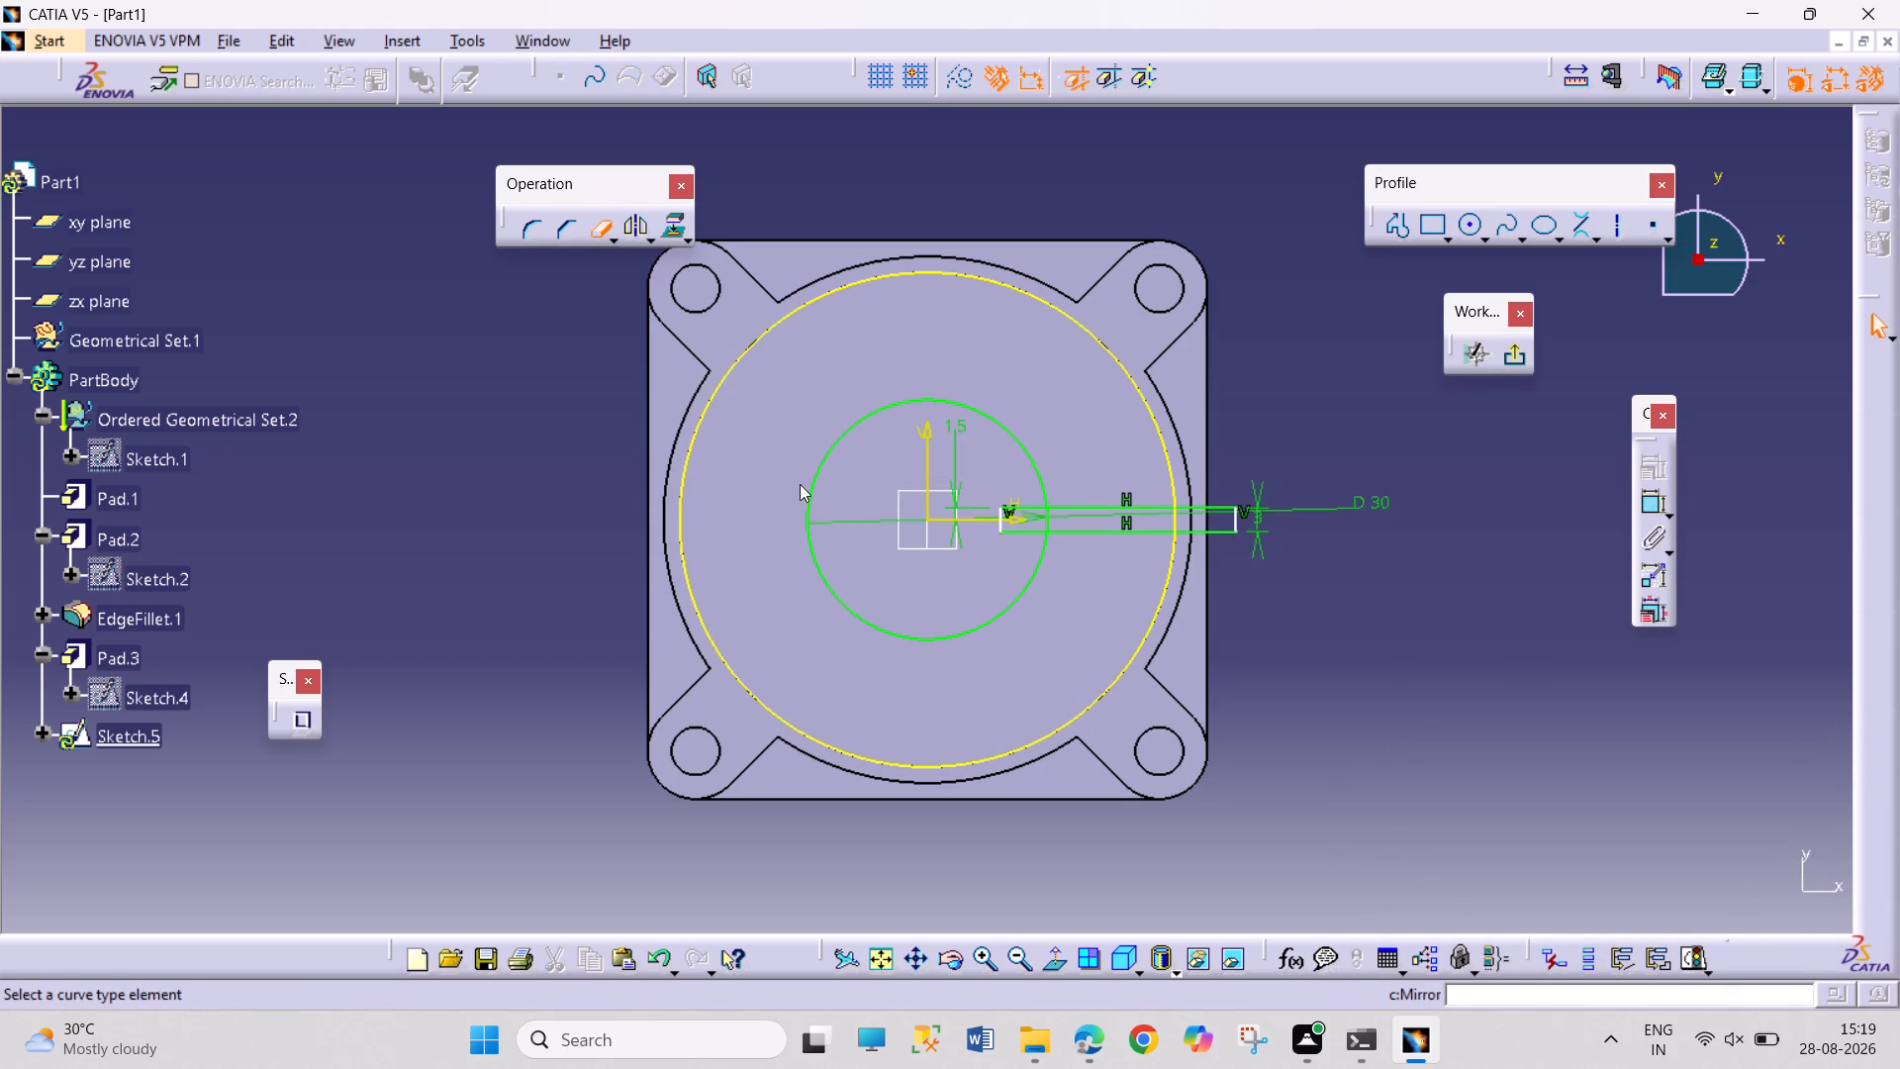
pyautogui.click(1026, 536)
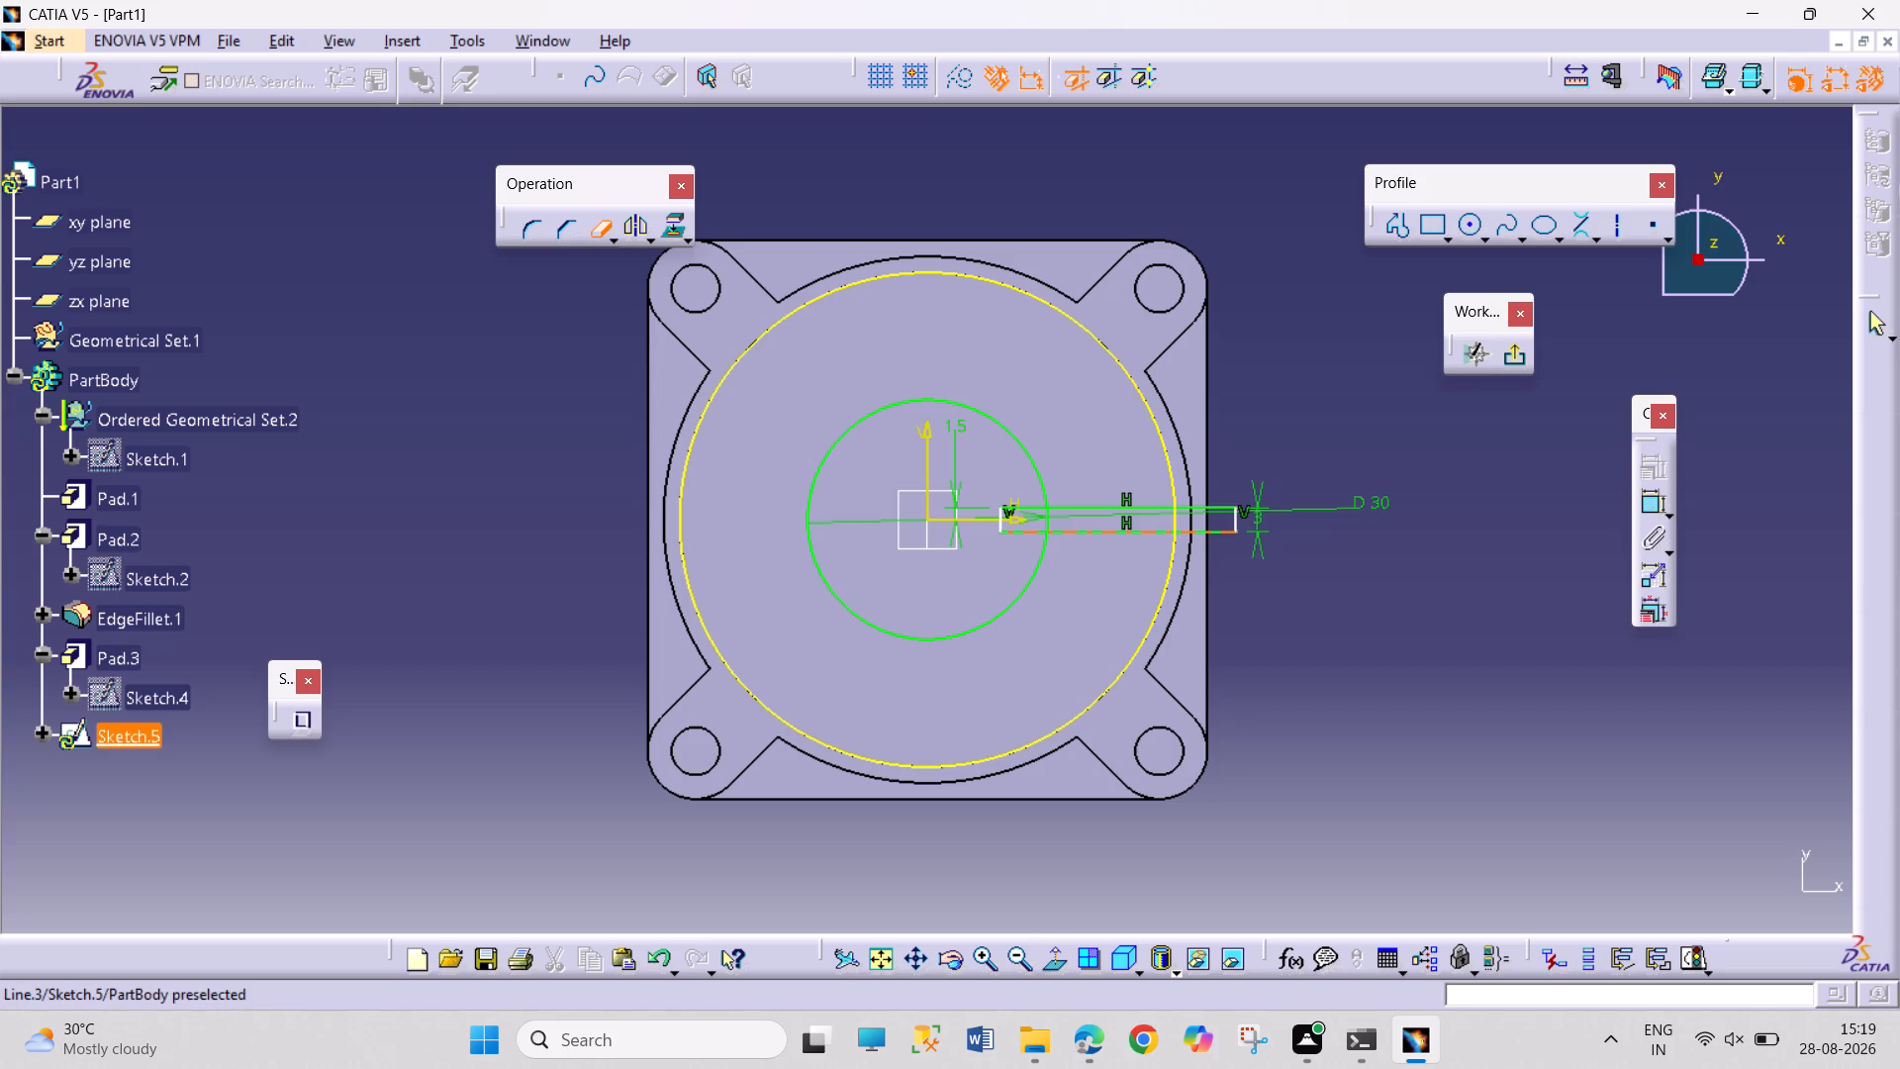
pyautogui.moveTo(1024, 507); pyautogui.dragTo(996, 522)
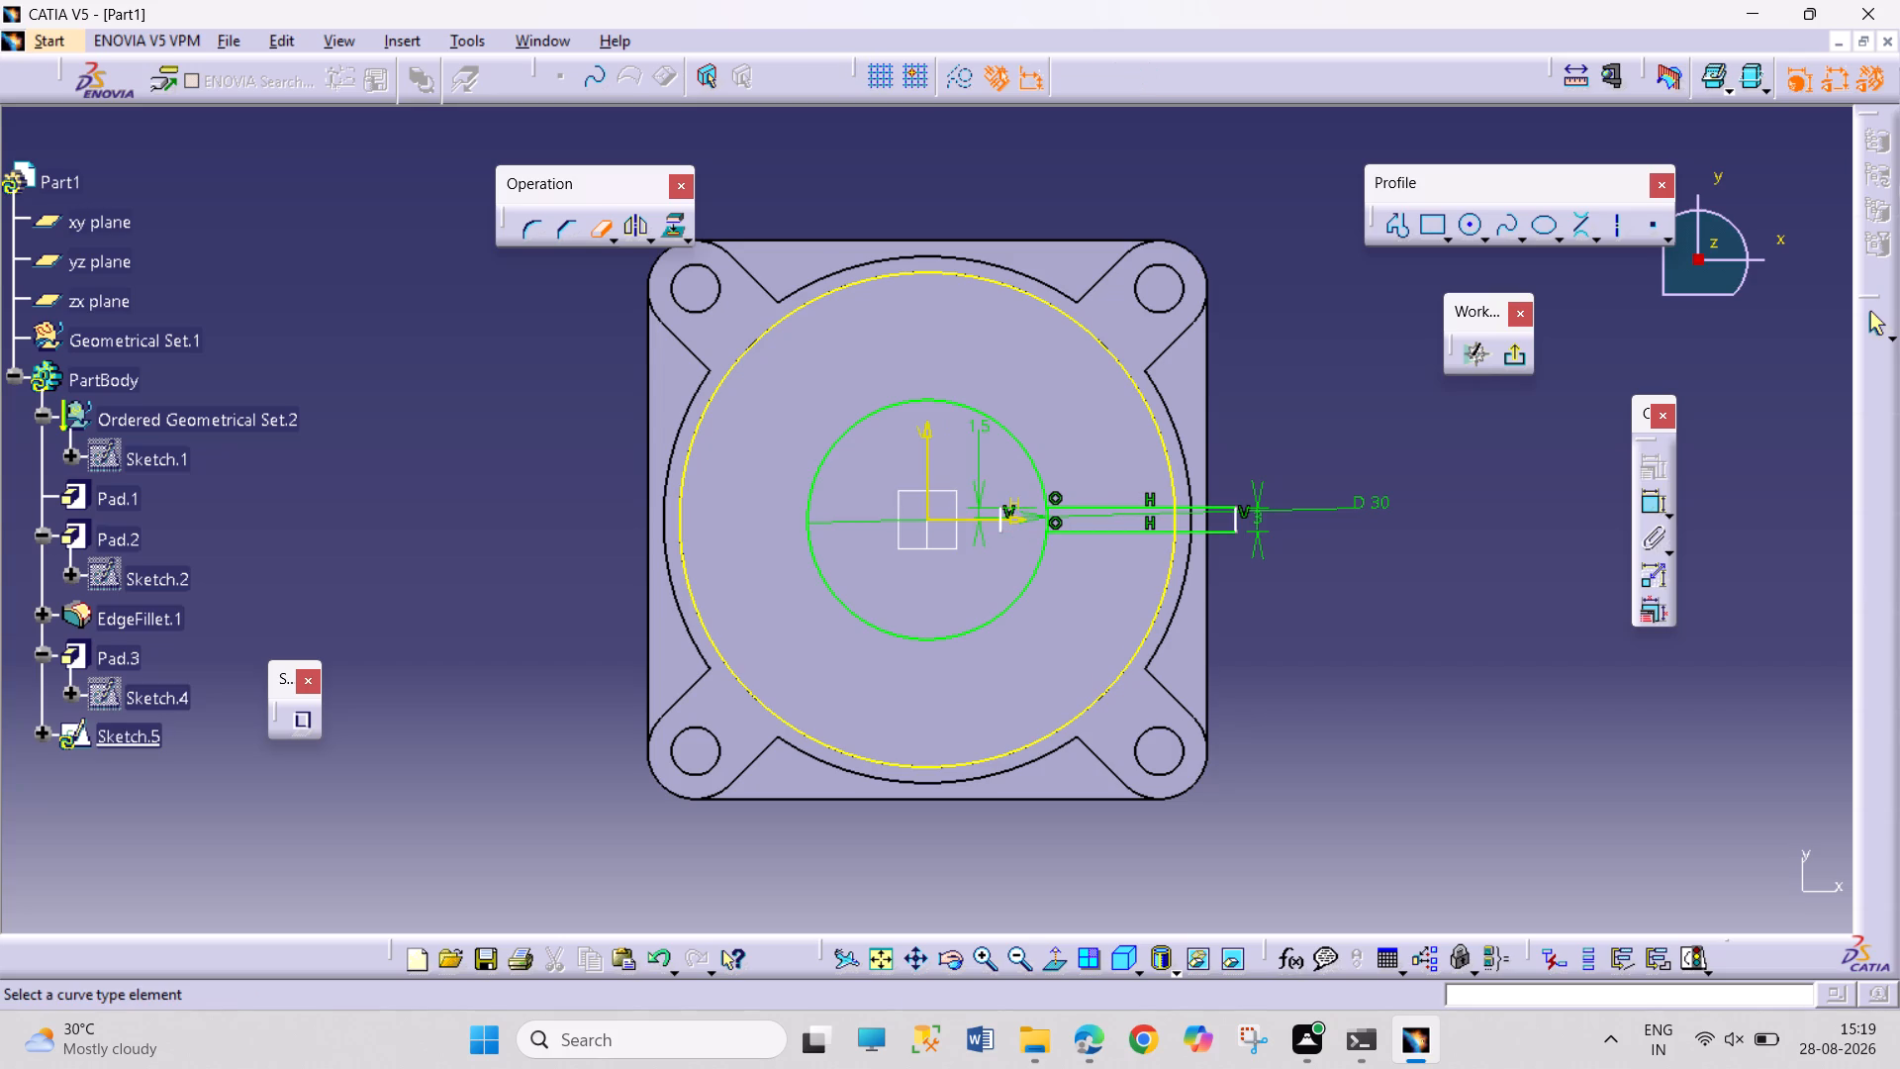
pyautogui.moveTo(996, 522); pyautogui.dragTo(1015, 510)
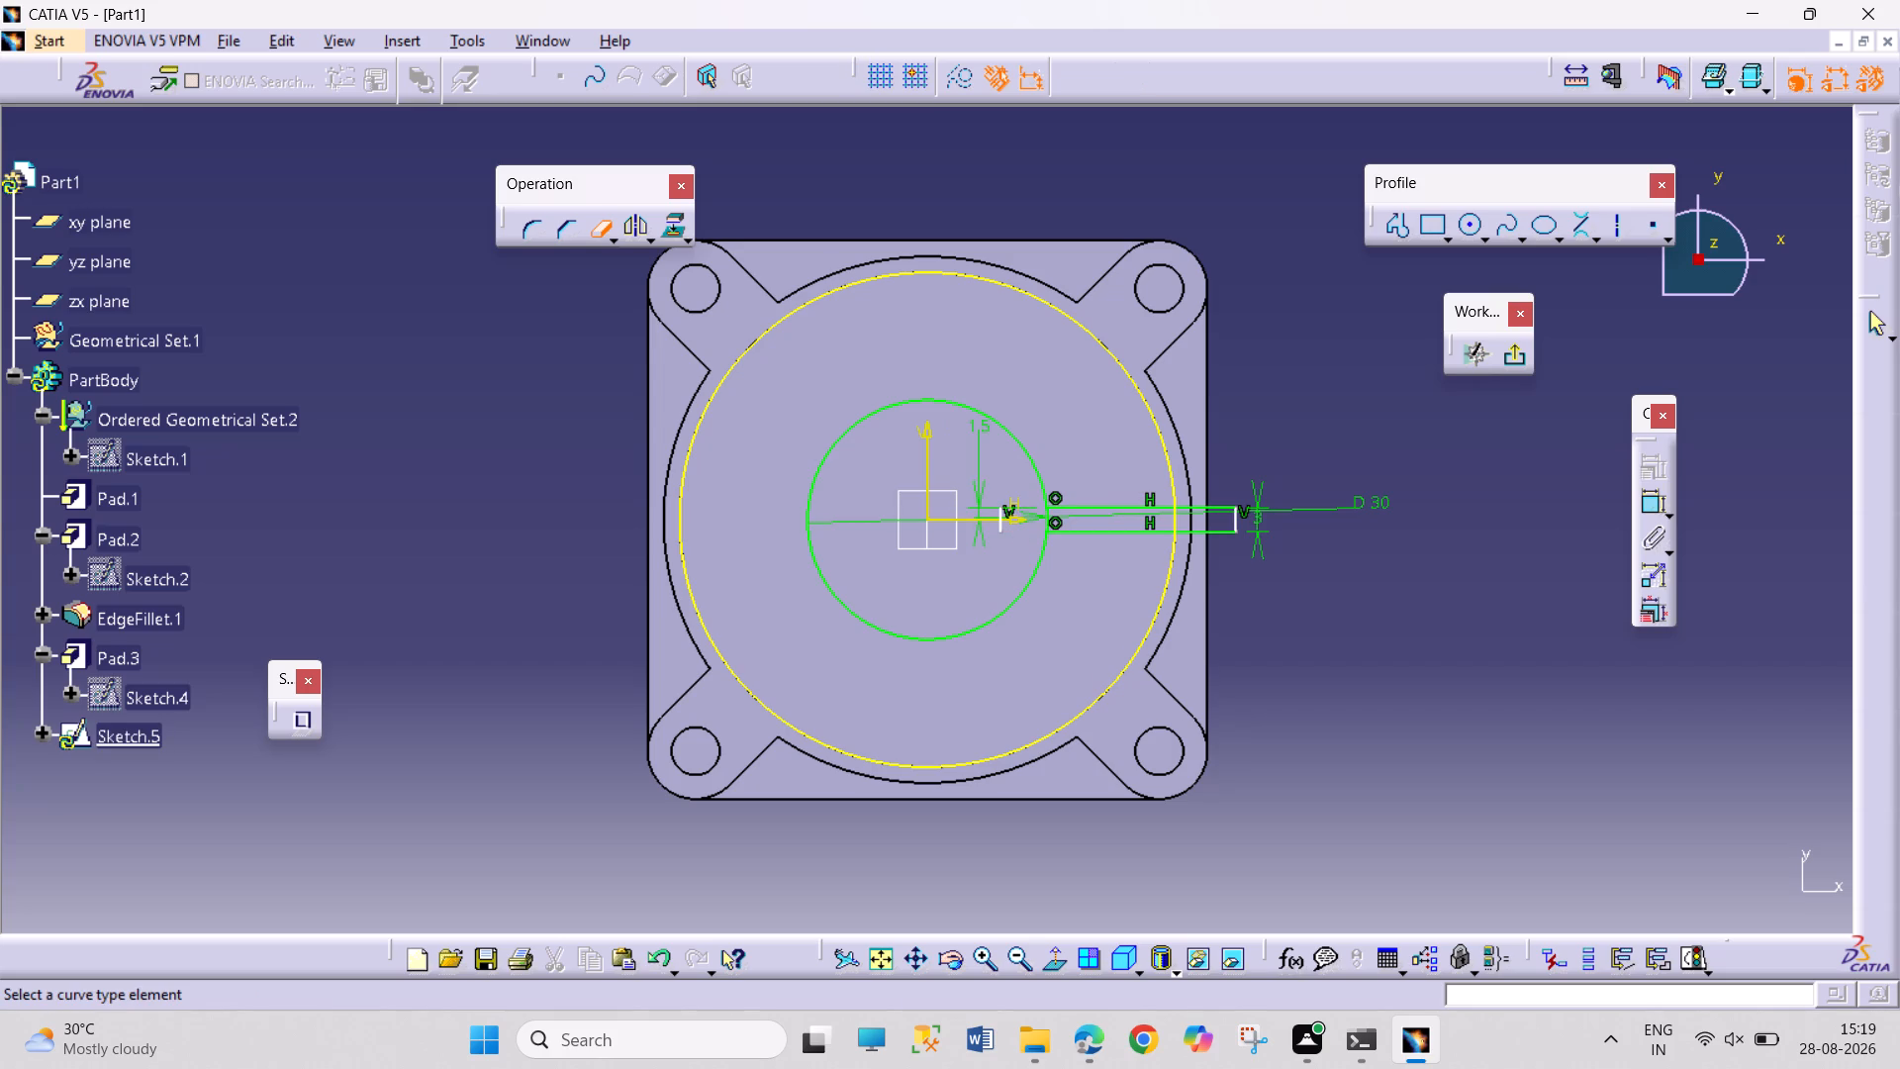
pyautogui.click(1002, 522)
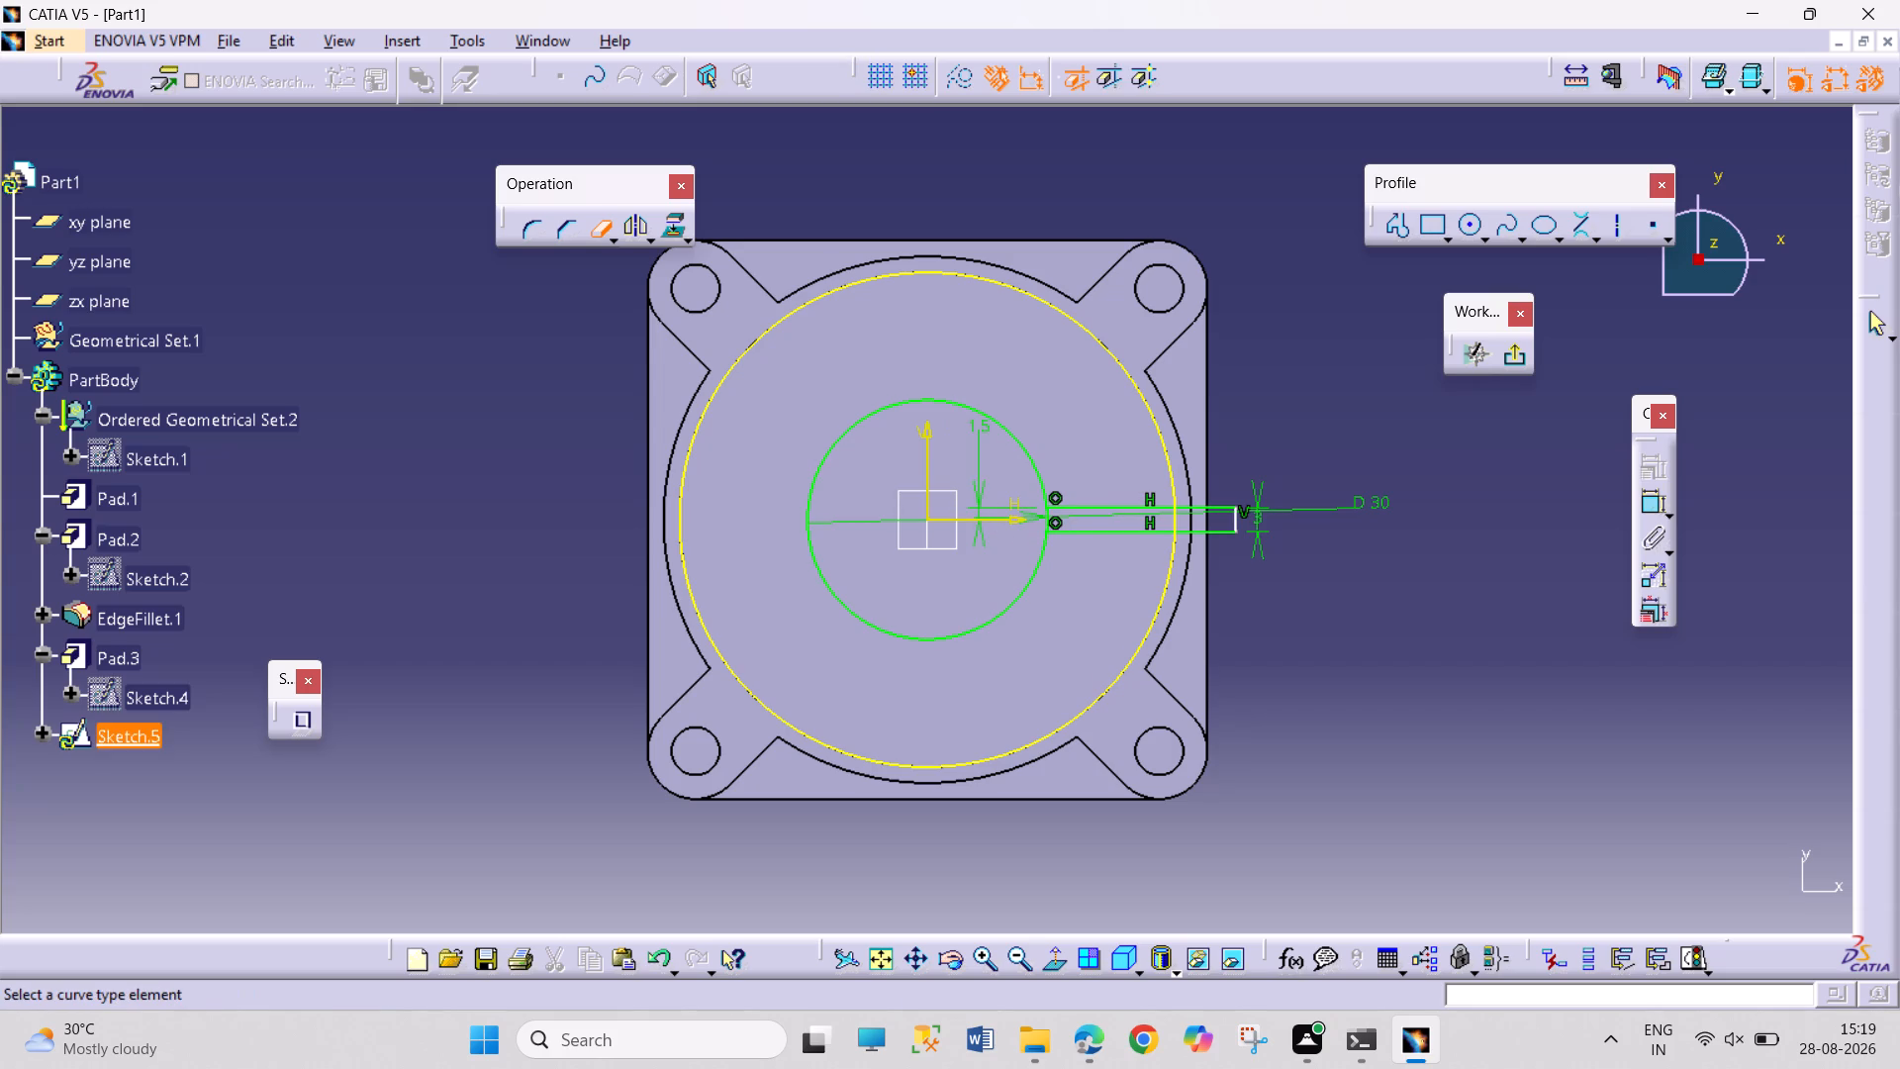
# Trim the rectangle's overhang beyond the projected circle, converting its end-line length to a distance, and keep only the projected arc between its edges.
pyautogui.click(1213, 527)
pyautogui.click(1215, 507)
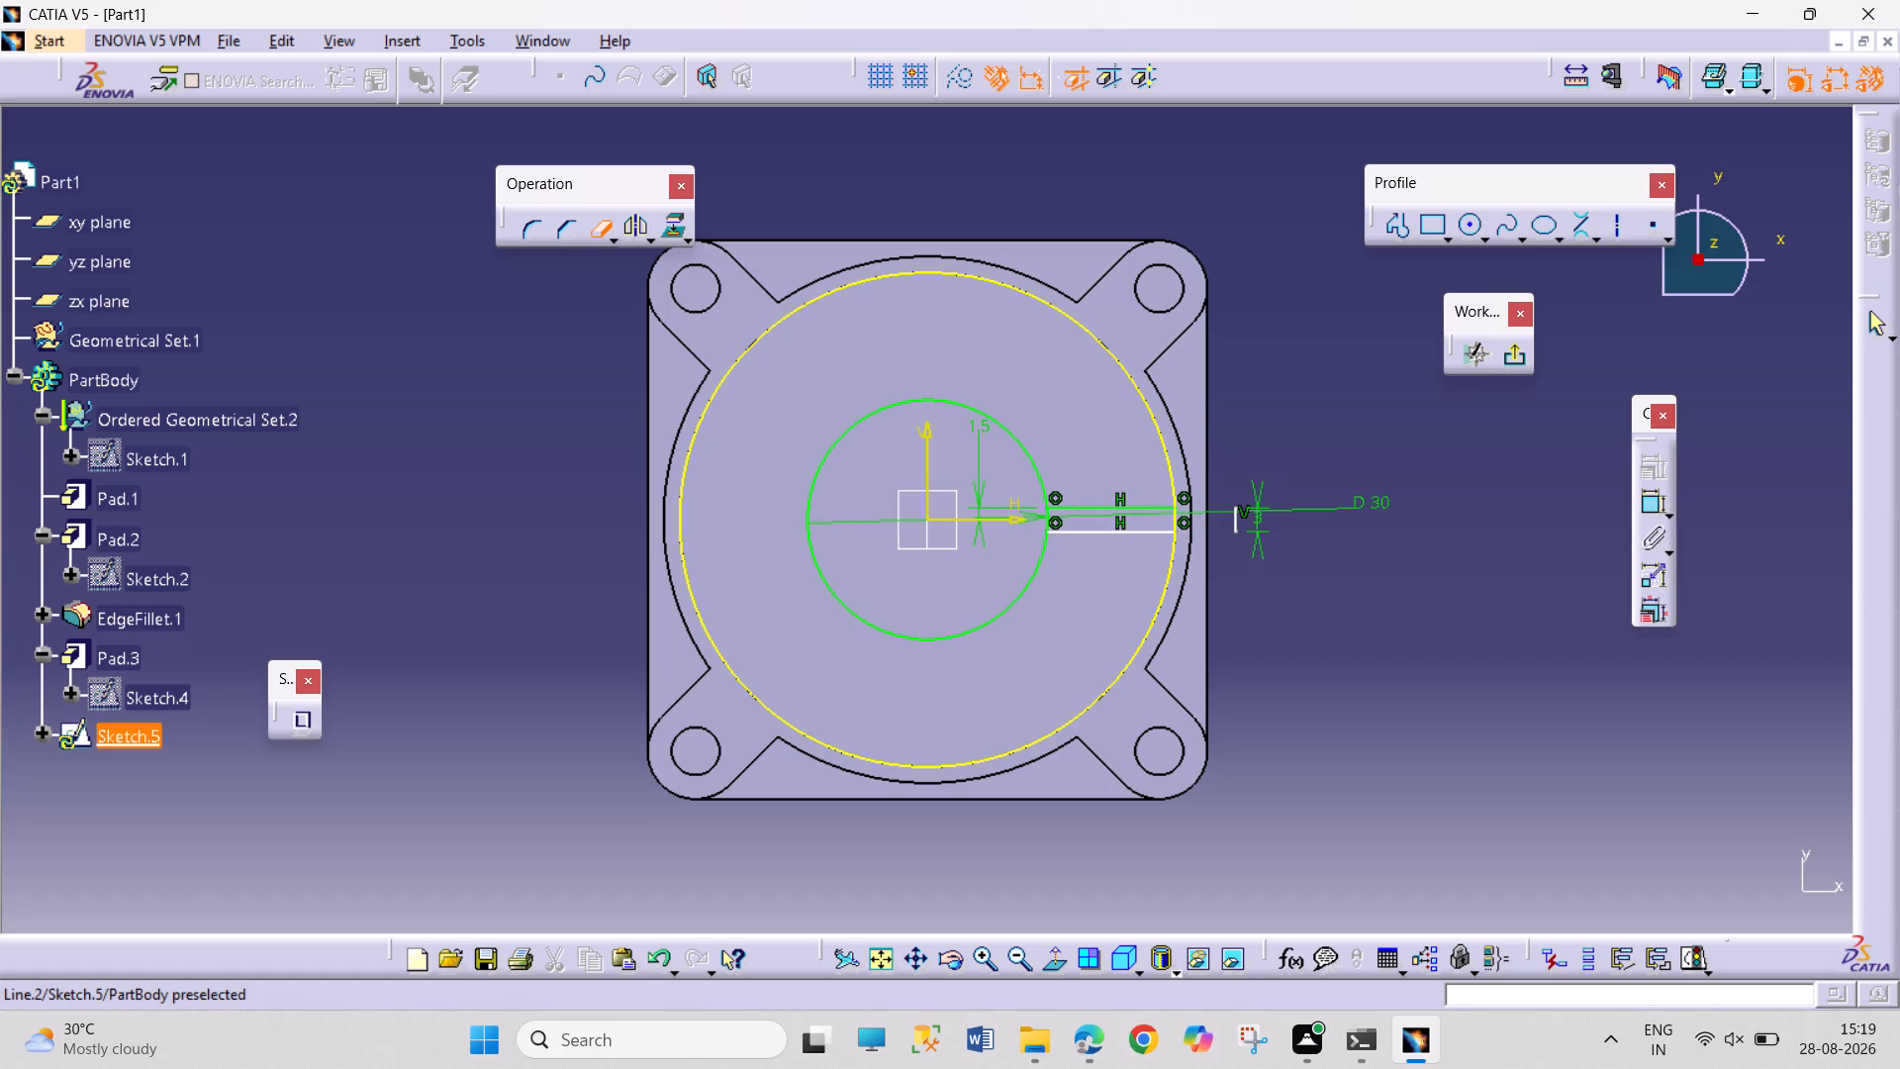
pyautogui.click(1233, 526)
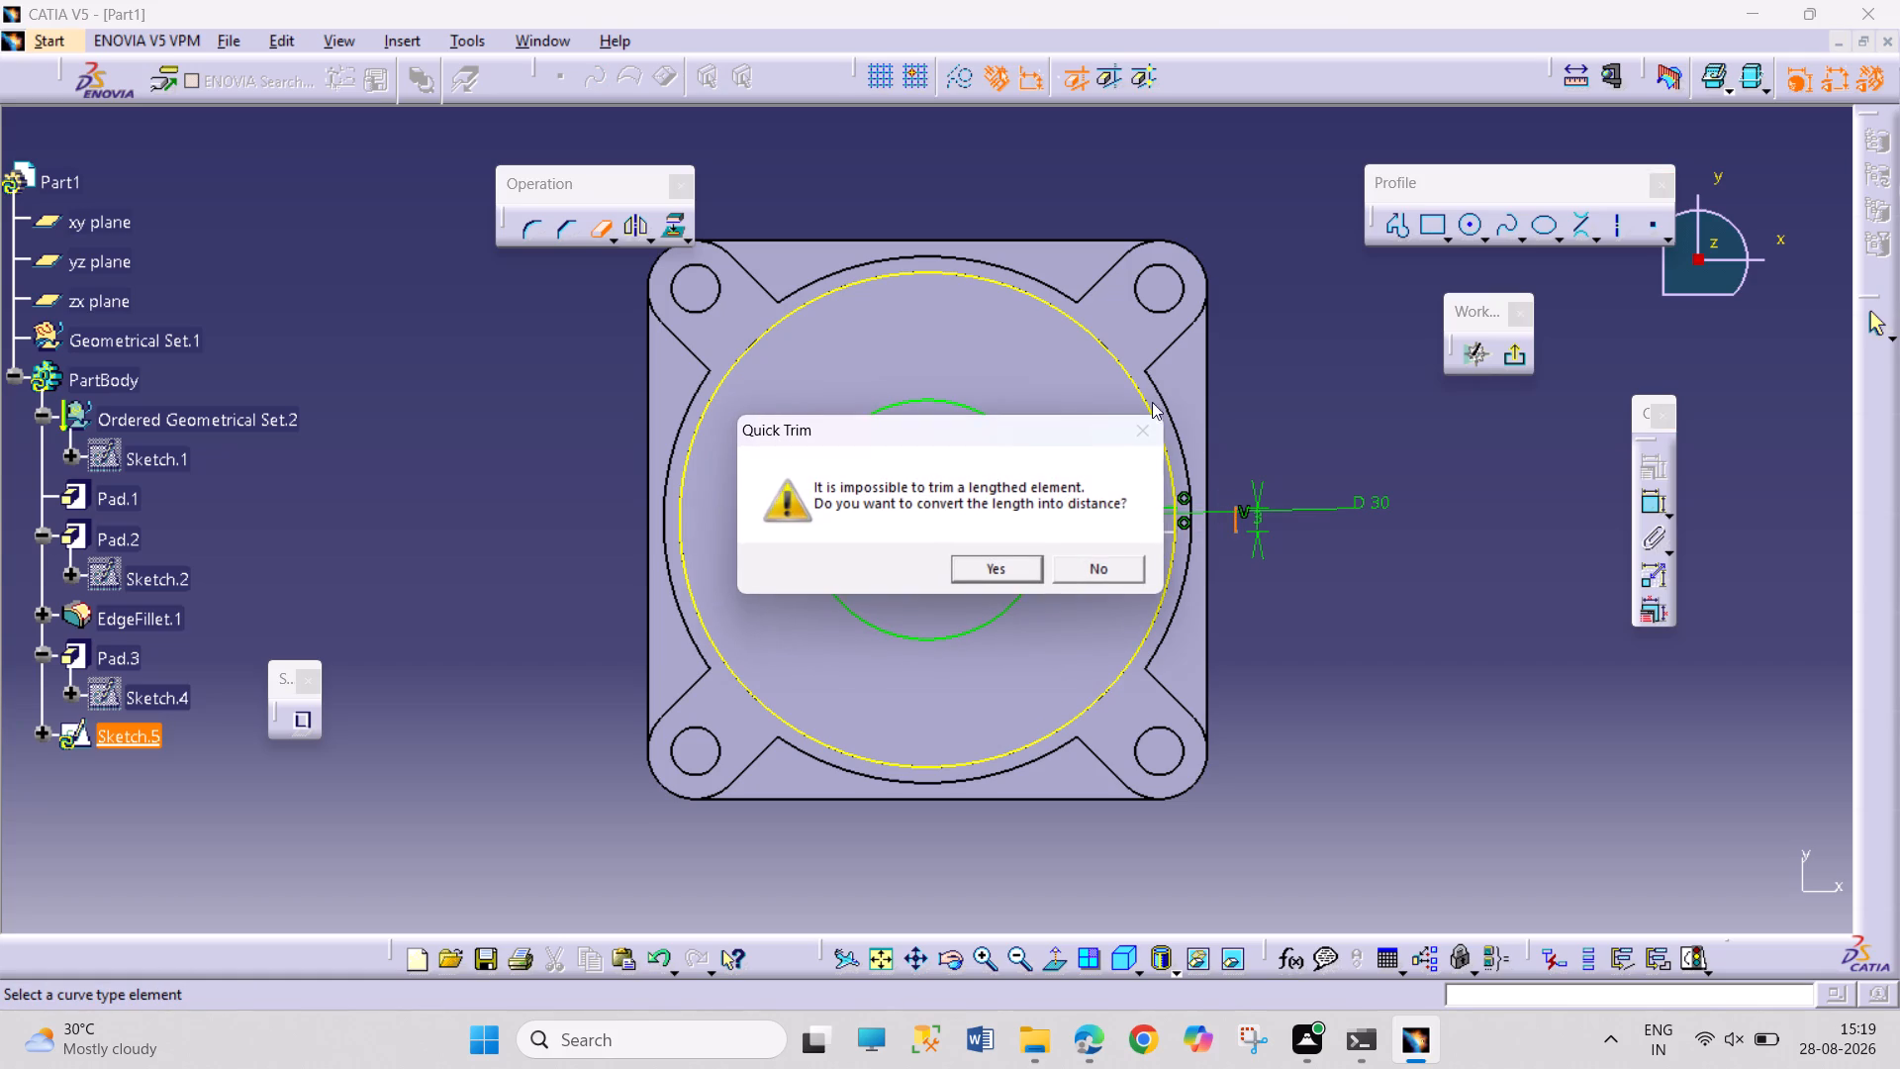
pyautogui.click(1025, 562)
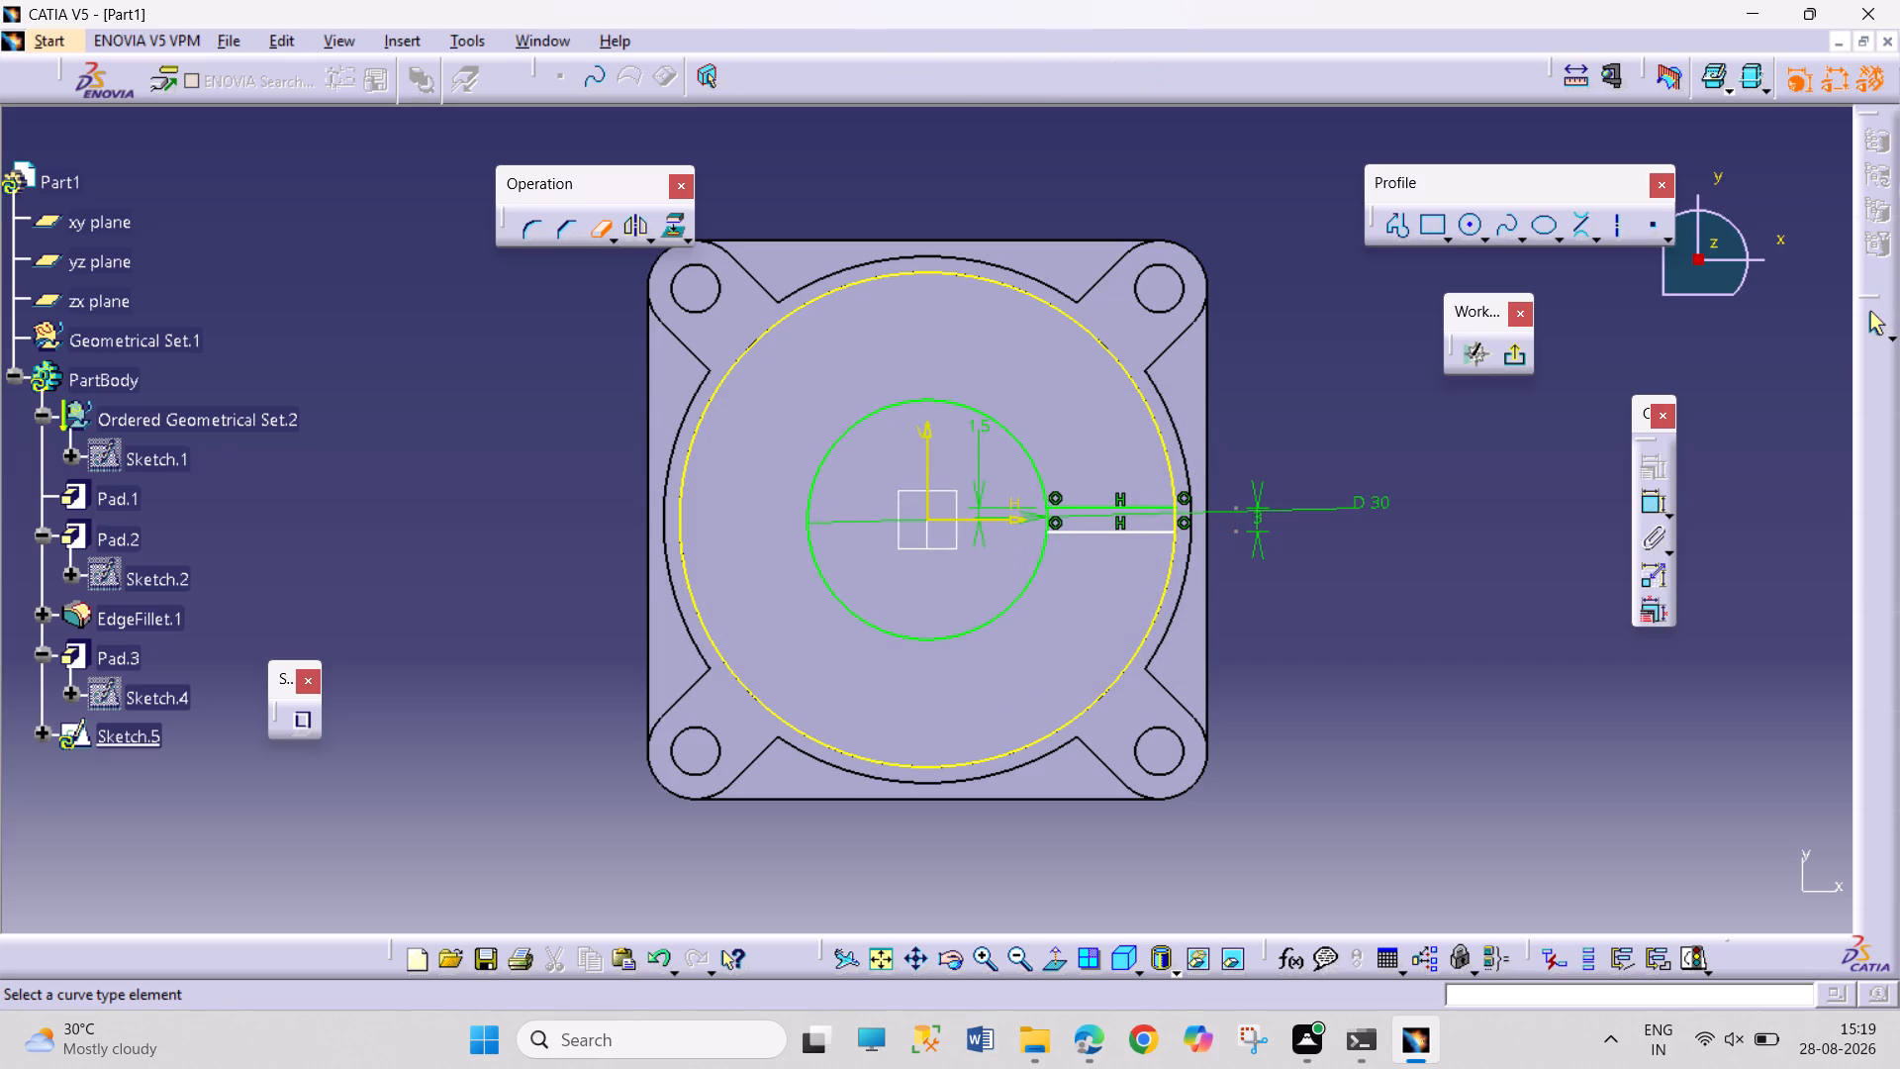
pyautogui.click(1147, 412)
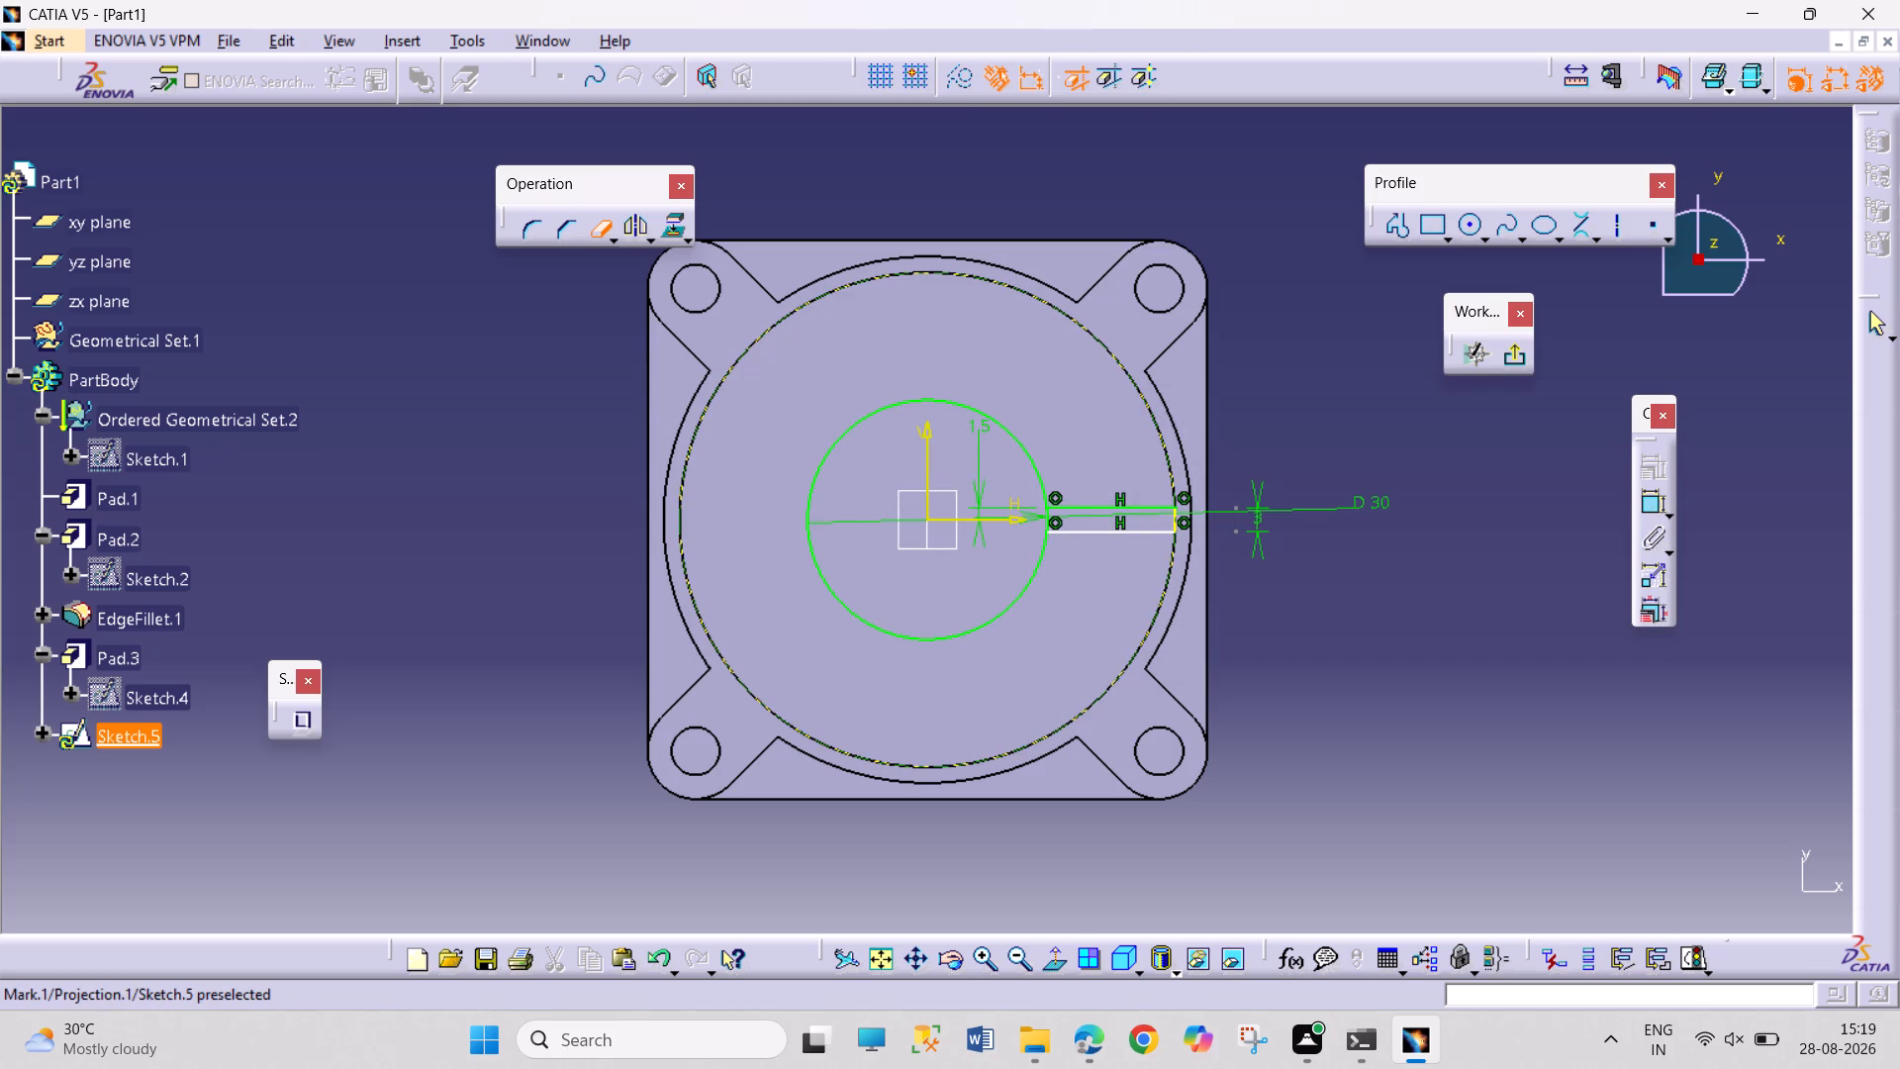
# Trim away the short piece of the 30 mm circle between the two horizontal spoke edges.
pyautogui.click(596, 234)
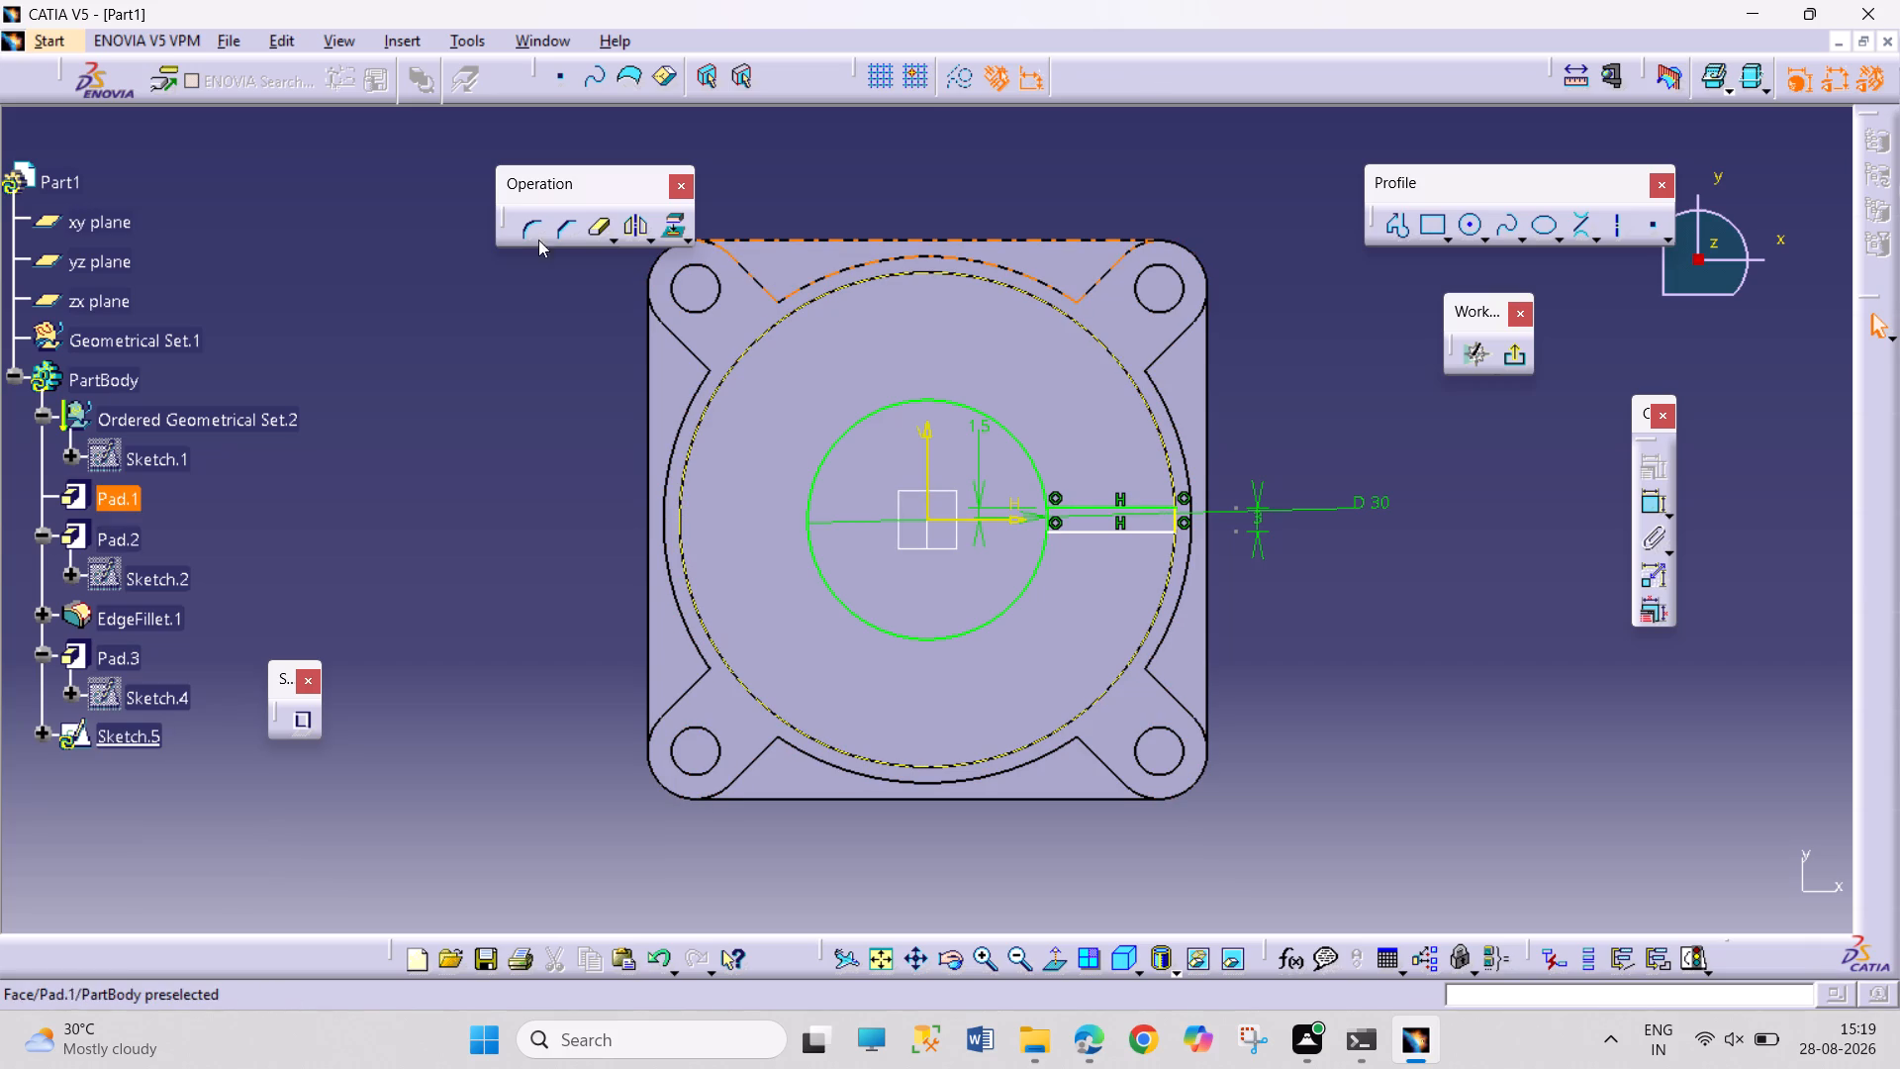
pyautogui.click(593, 222)
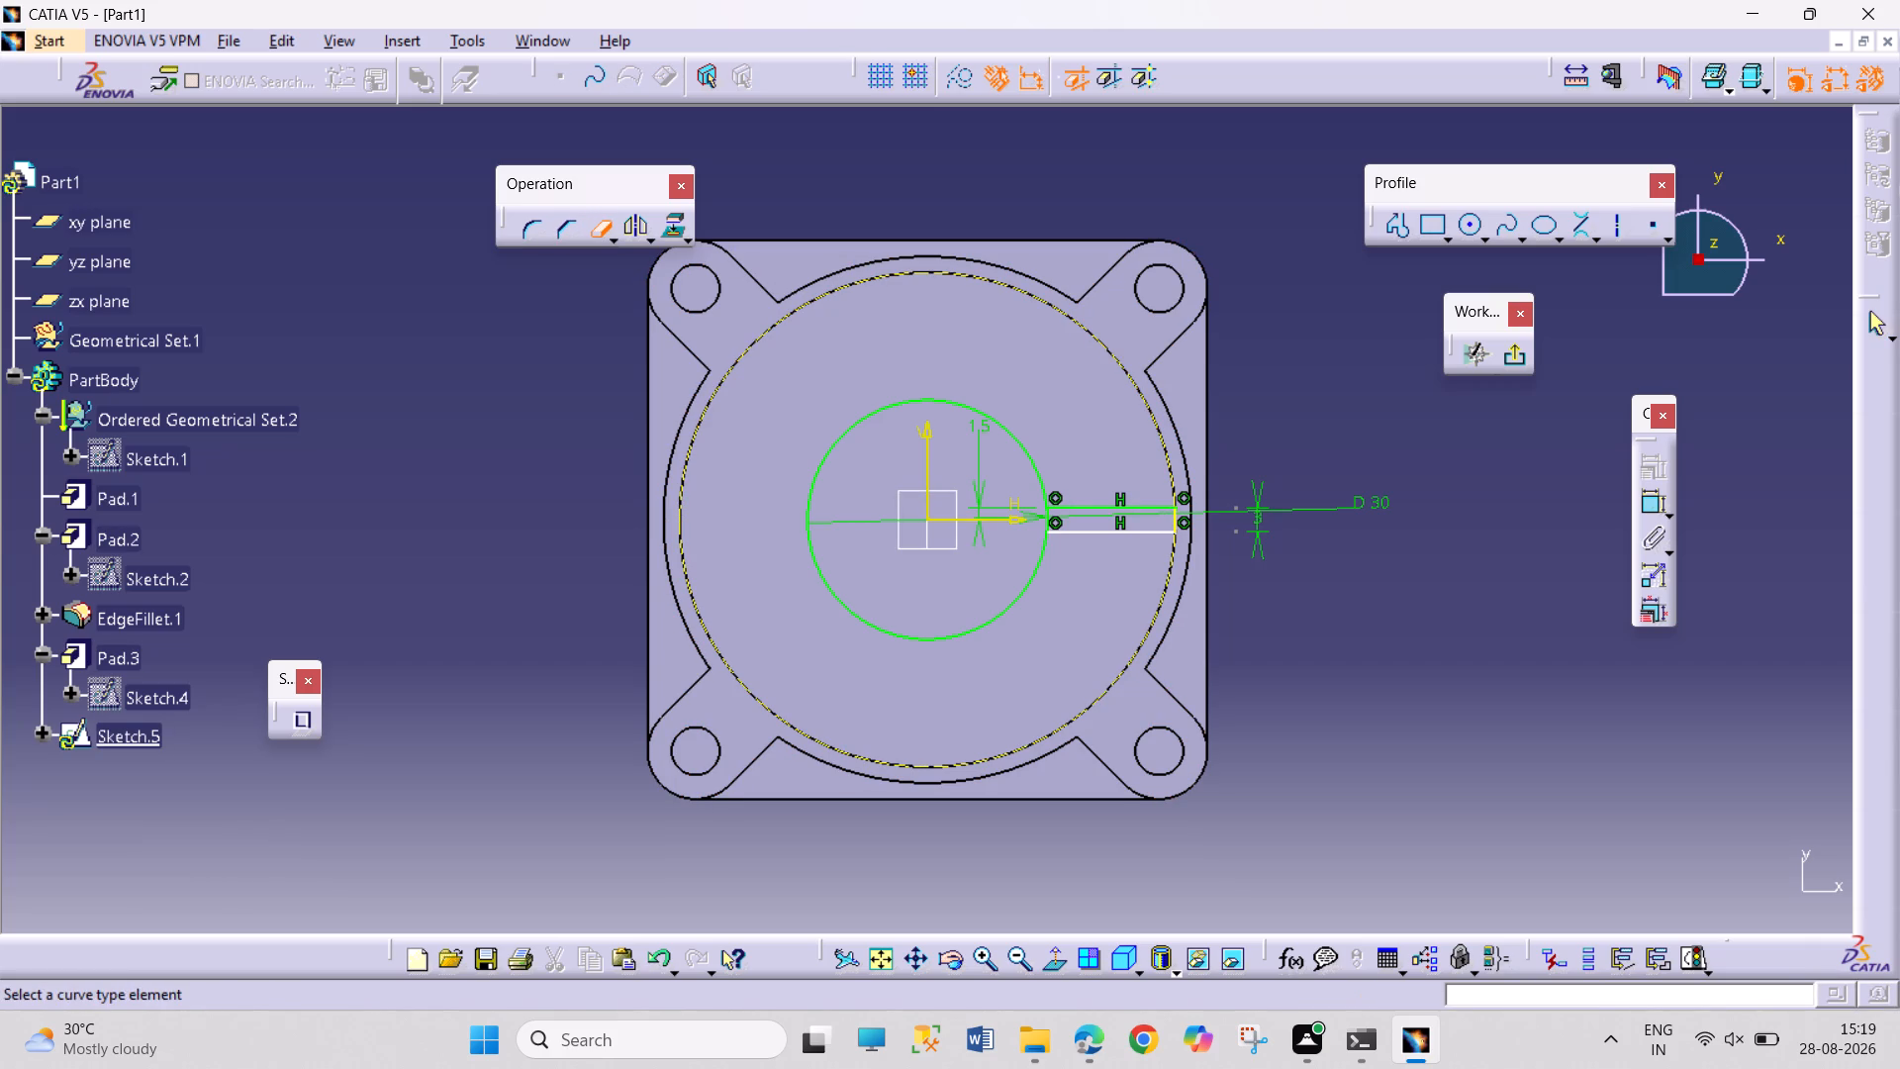
pyautogui.click(1049, 520)
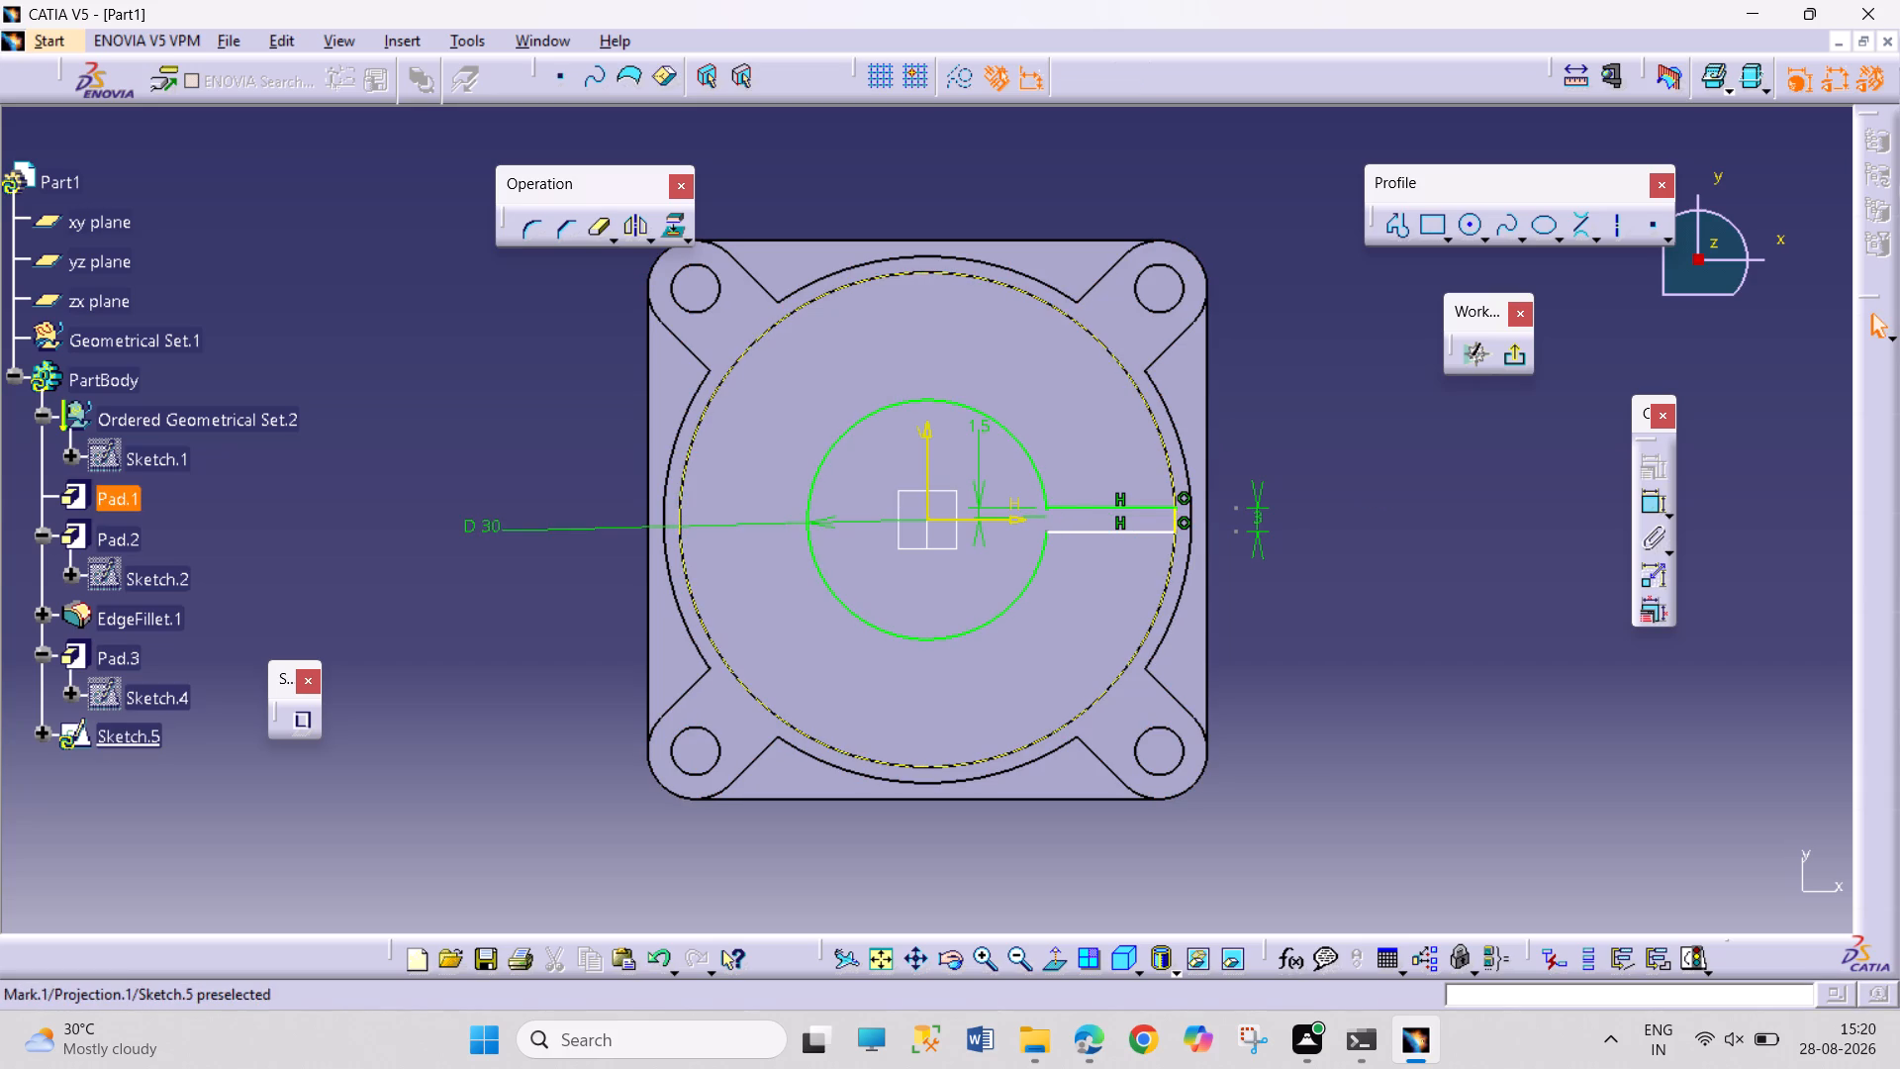
# Rotate the spoke's -Y edge about the sketch origin in duplicate mode with 2 instances at 120 deg.
pyautogui.click(618, 250)
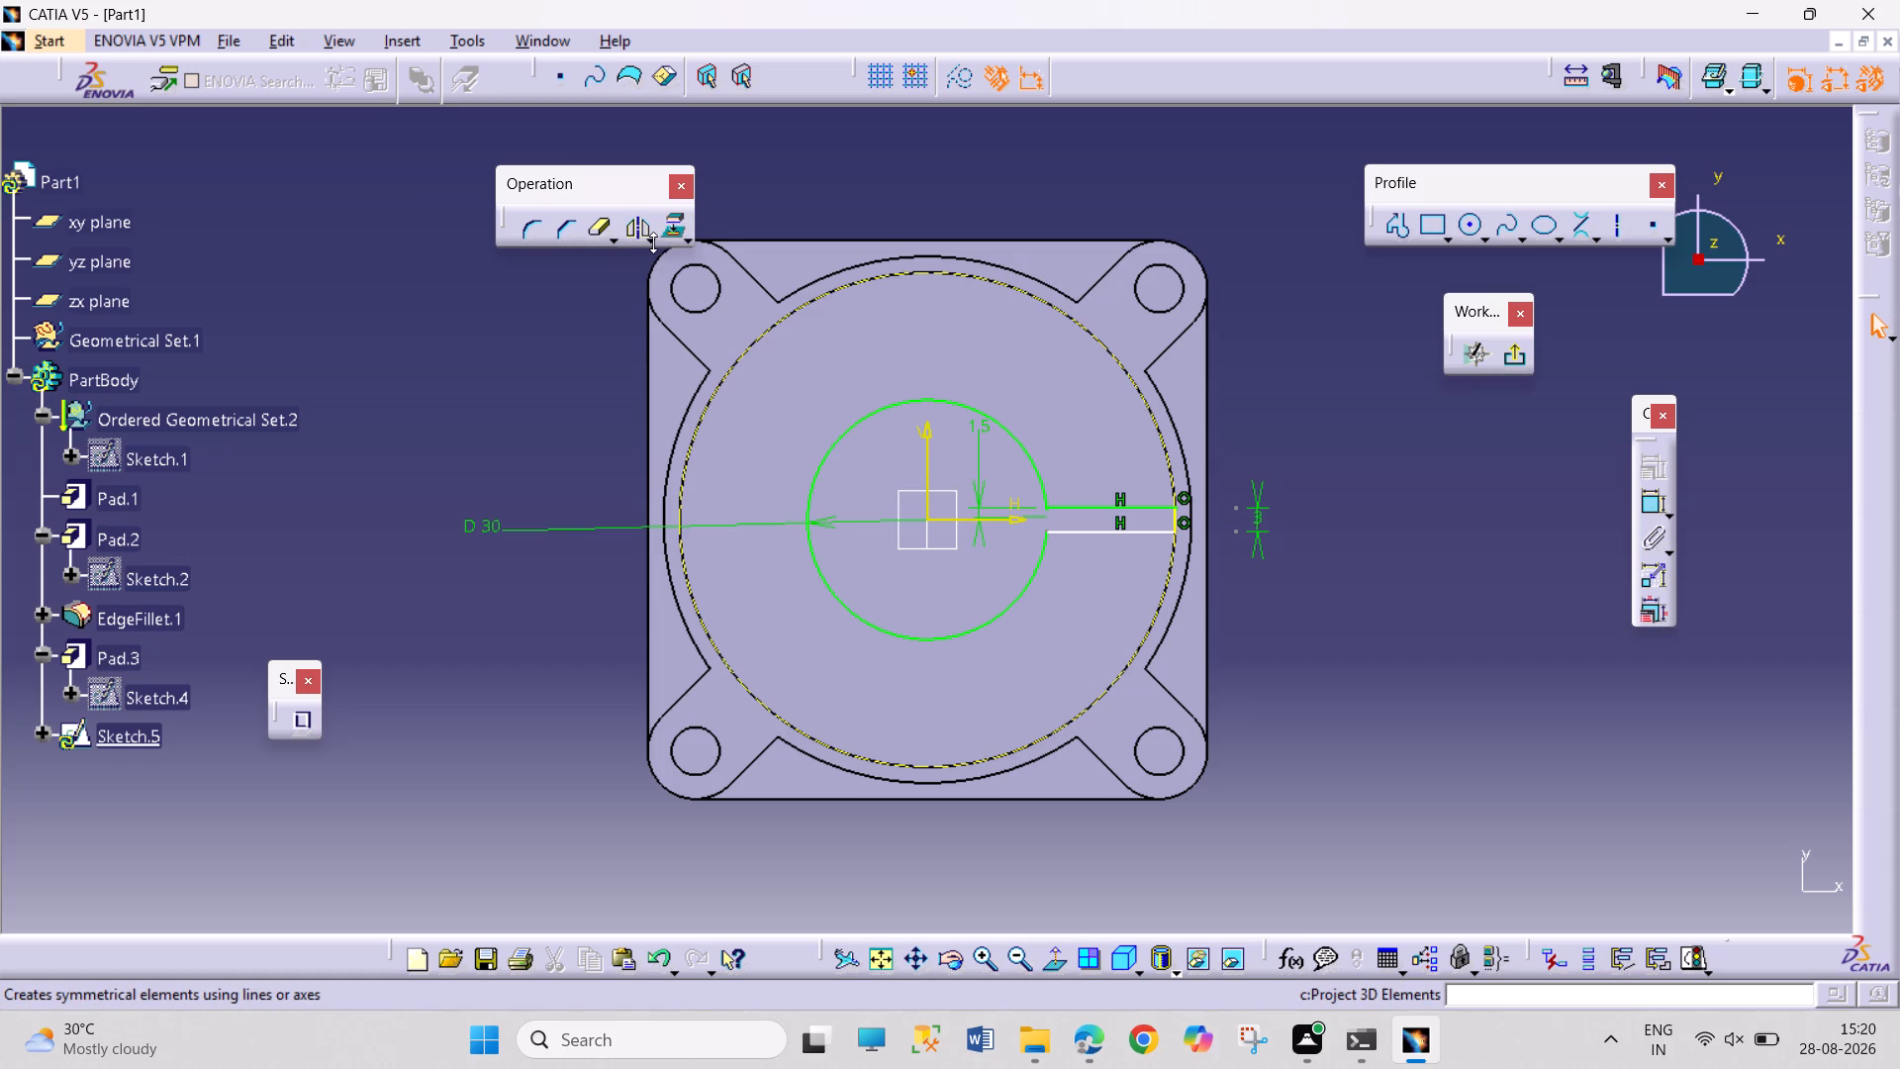
pyautogui.click(653, 243)
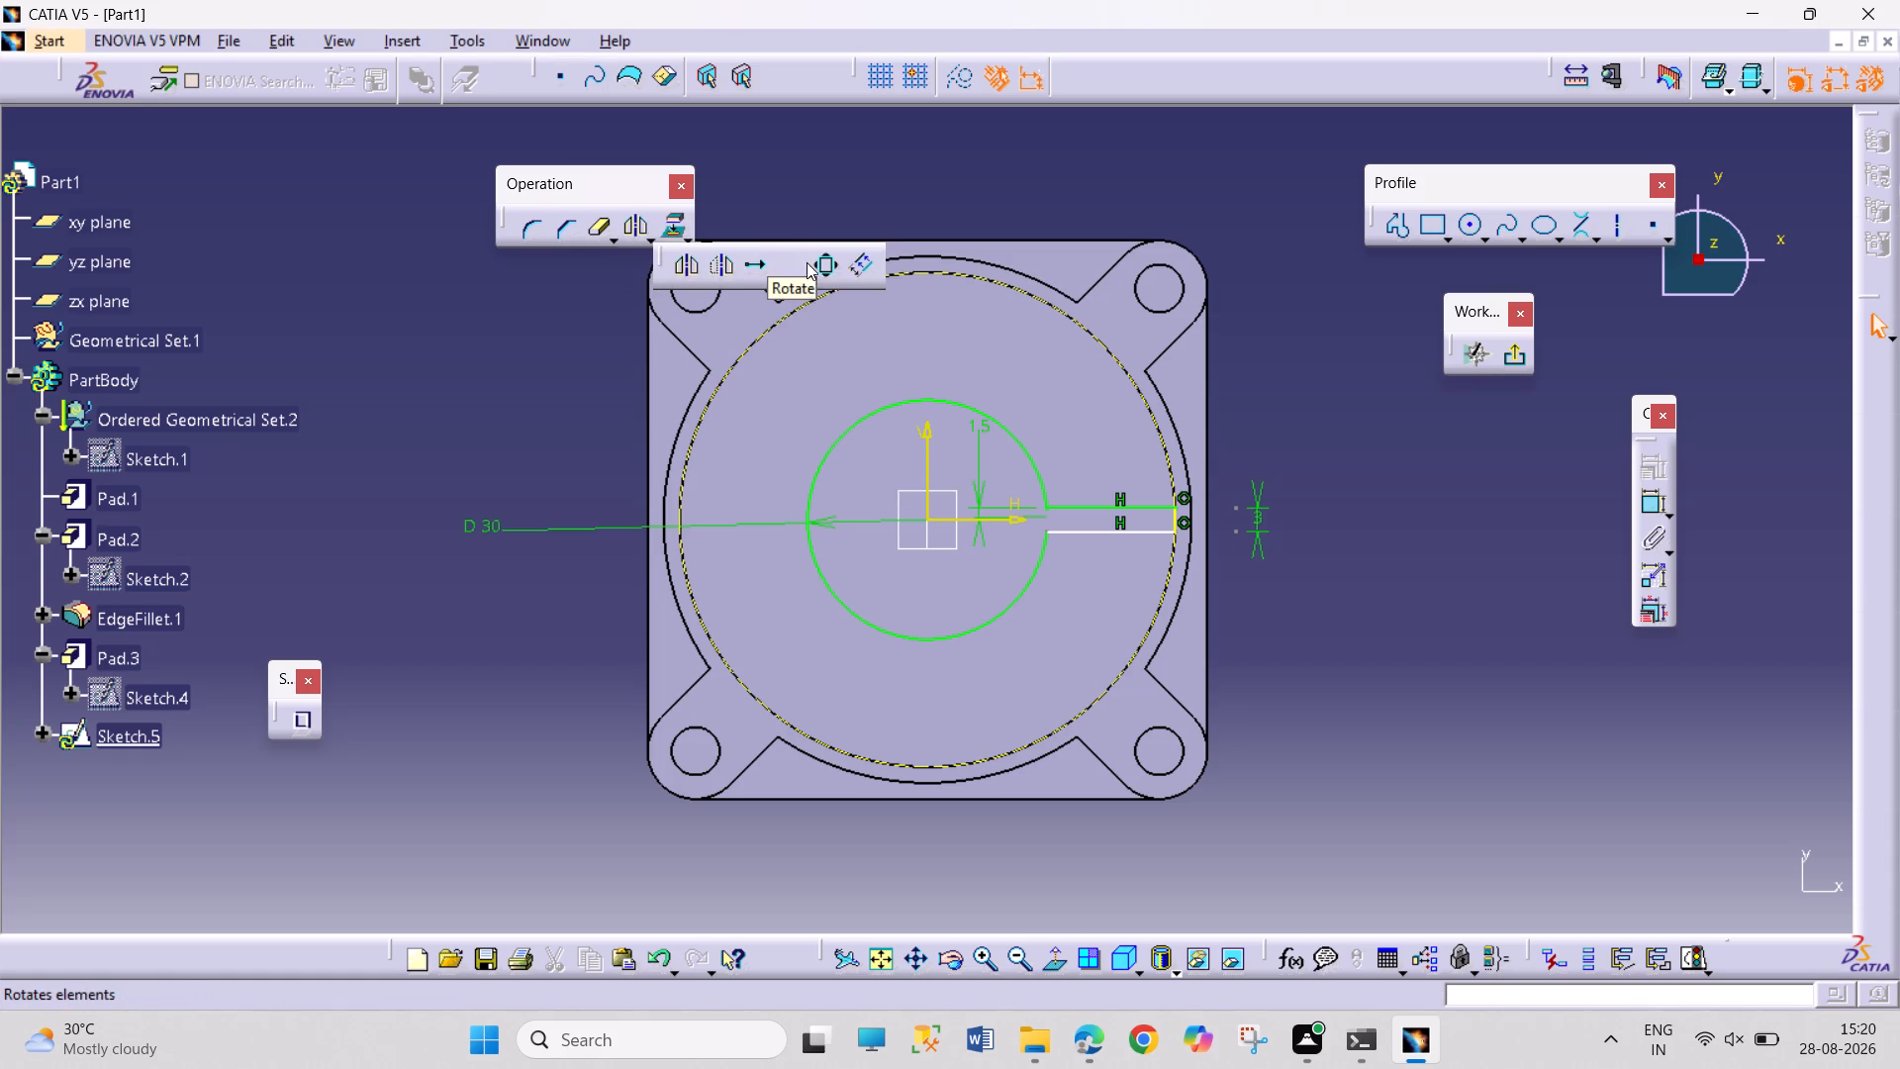
pyautogui.click(794, 262)
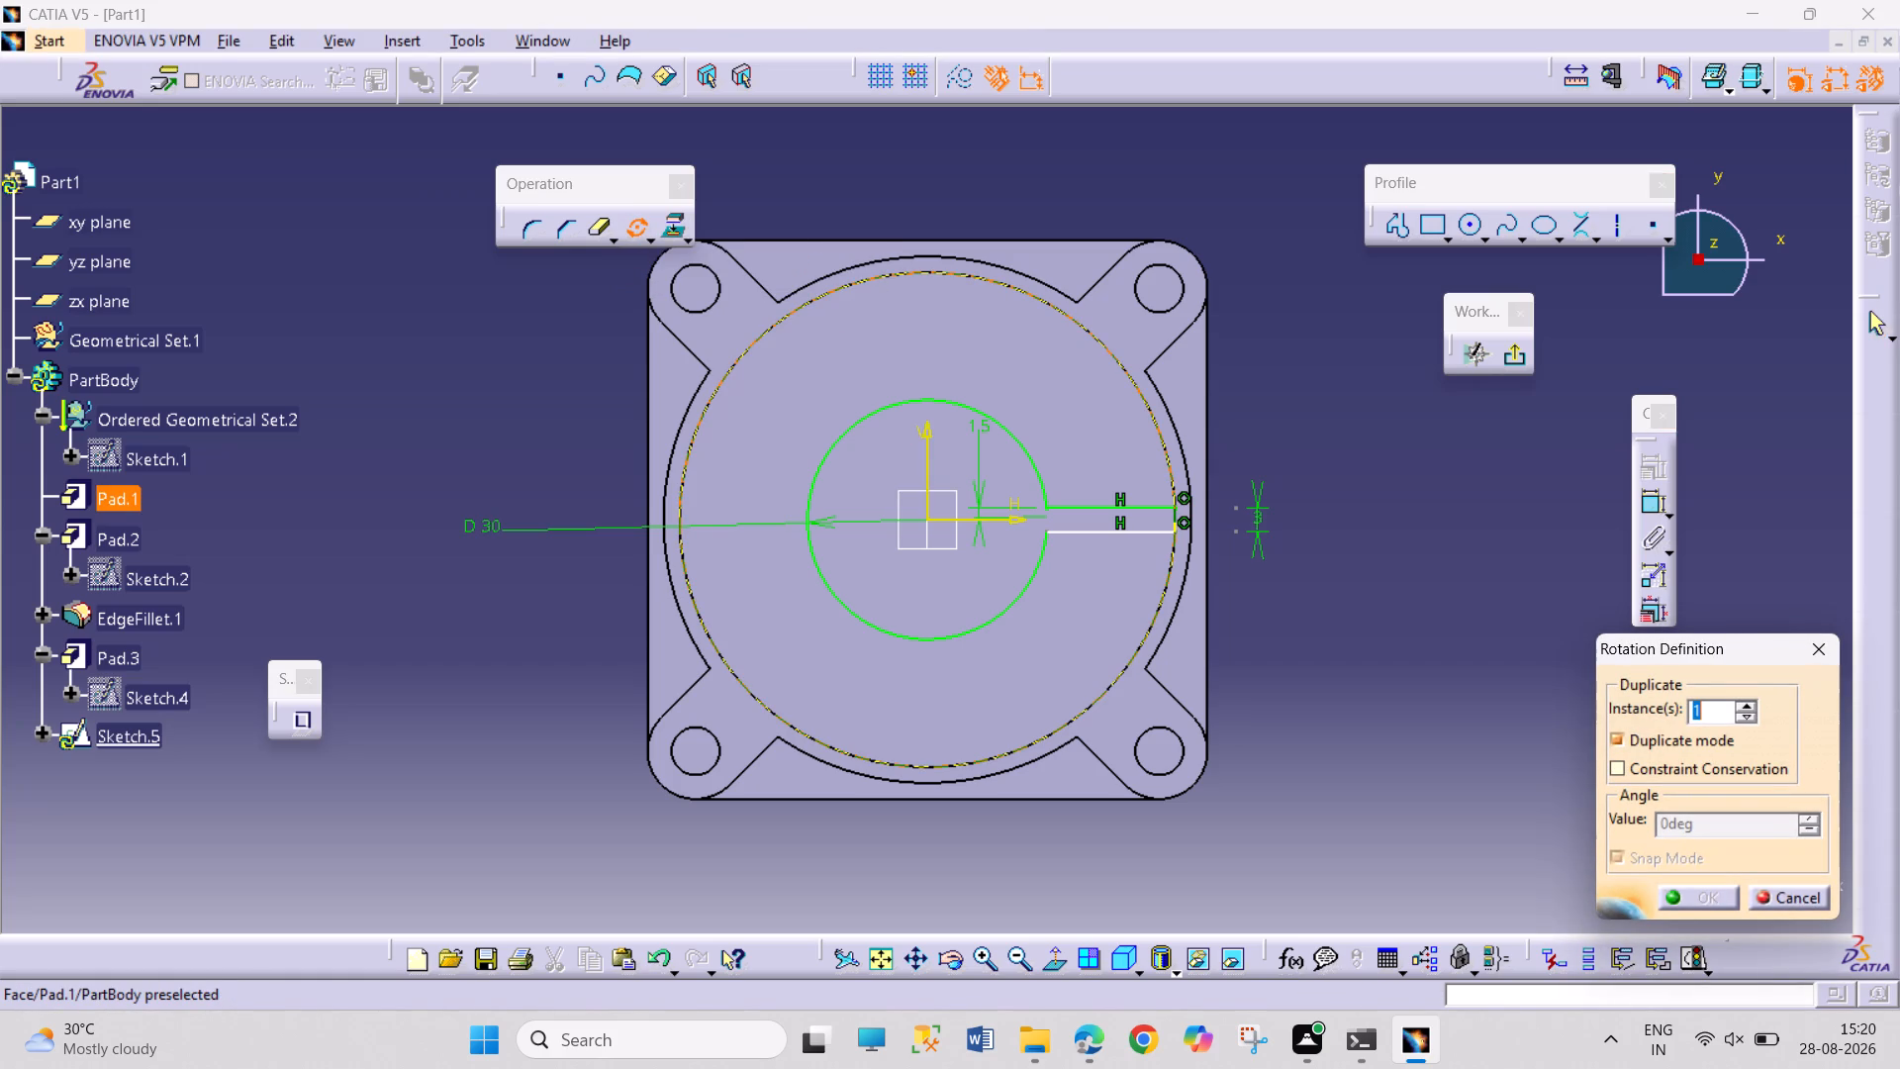
pyautogui.click(1085, 528)
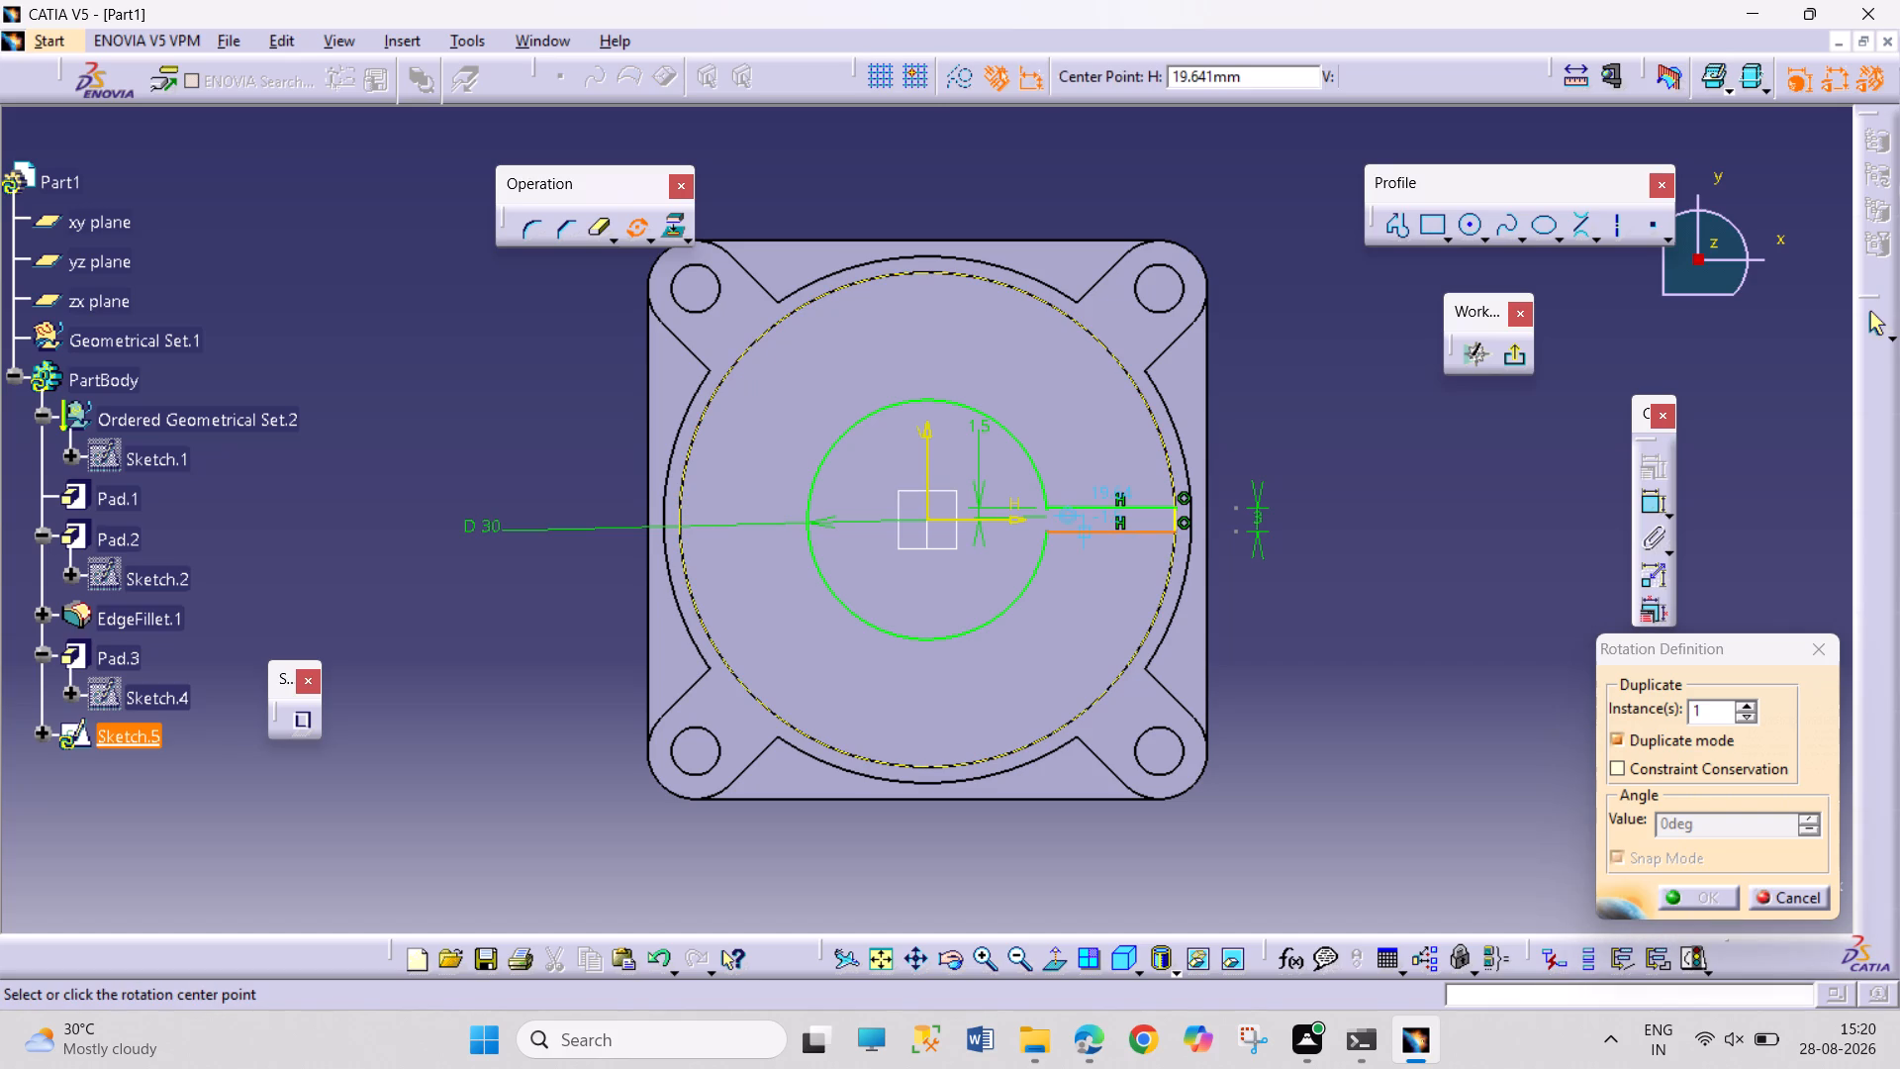
pyautogui.click(928, 521)
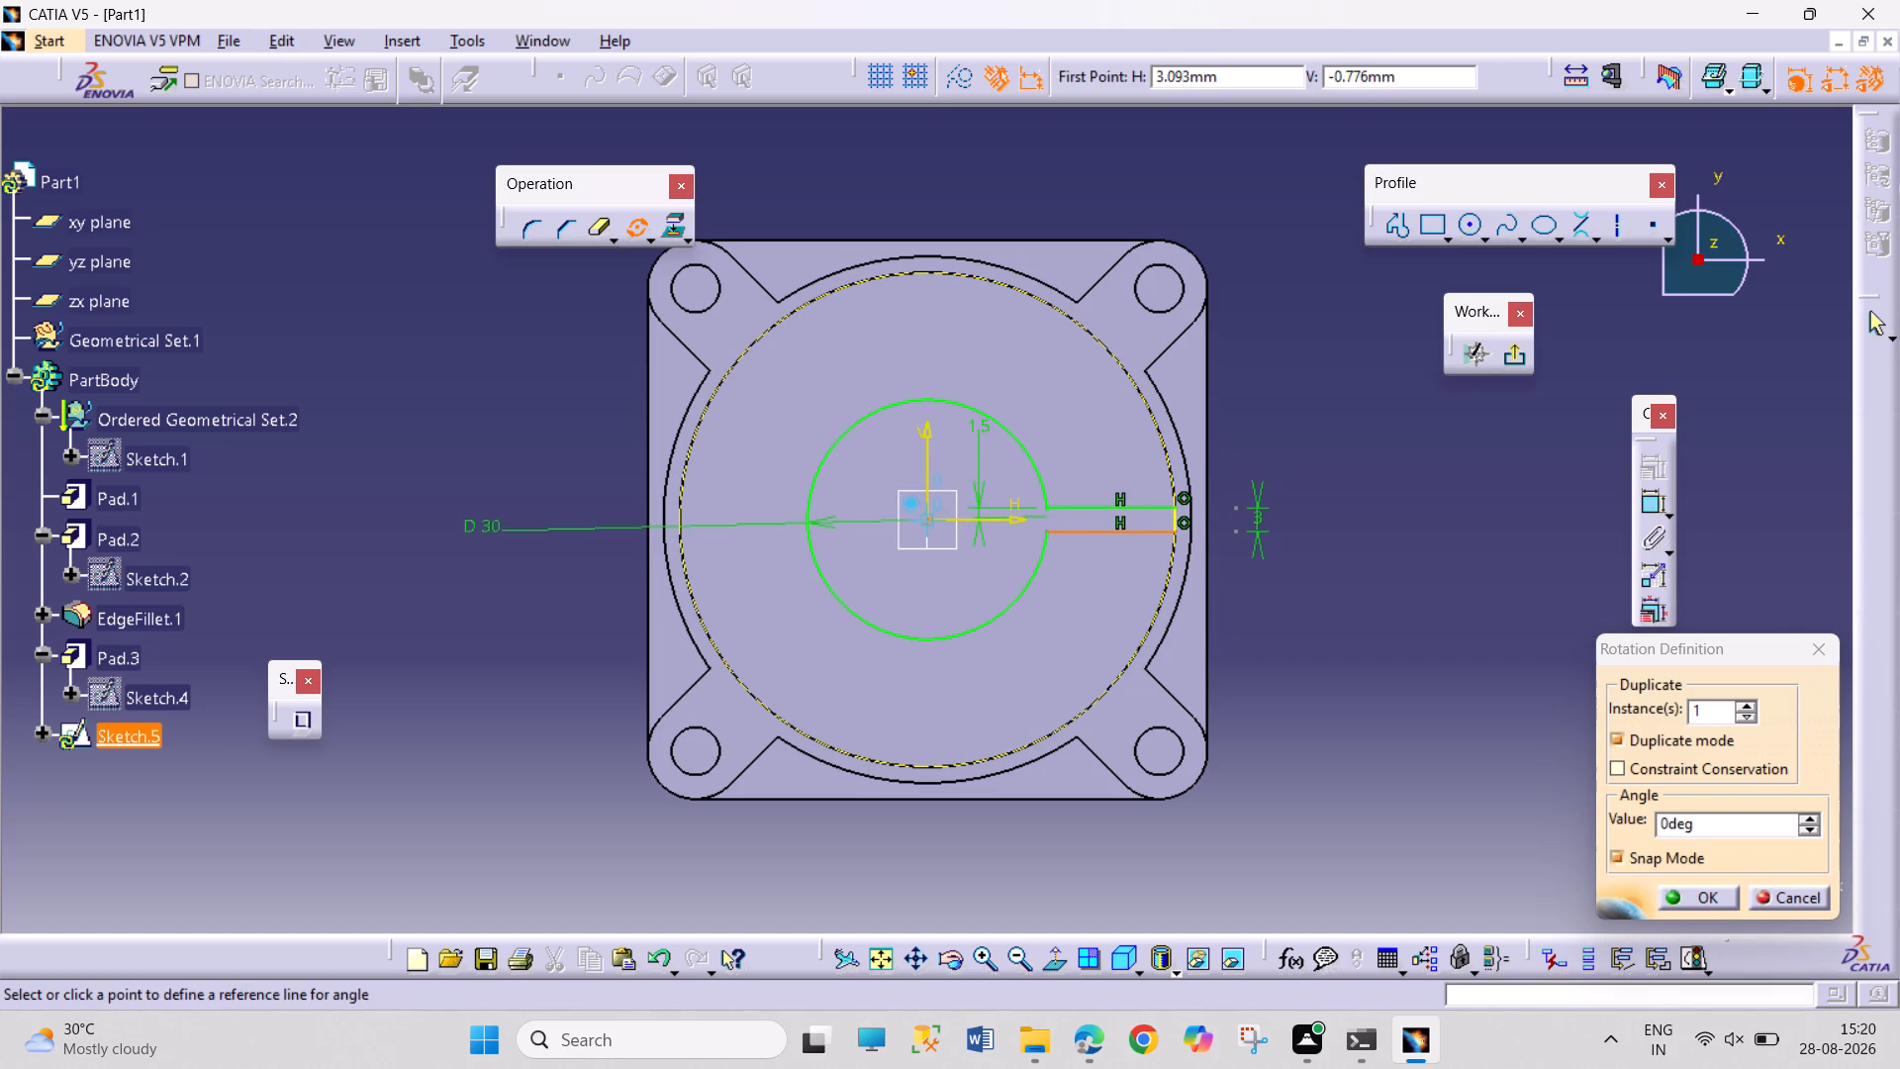
pyautogui.doubleClick(1711, 712)
pyautogui.press('2')
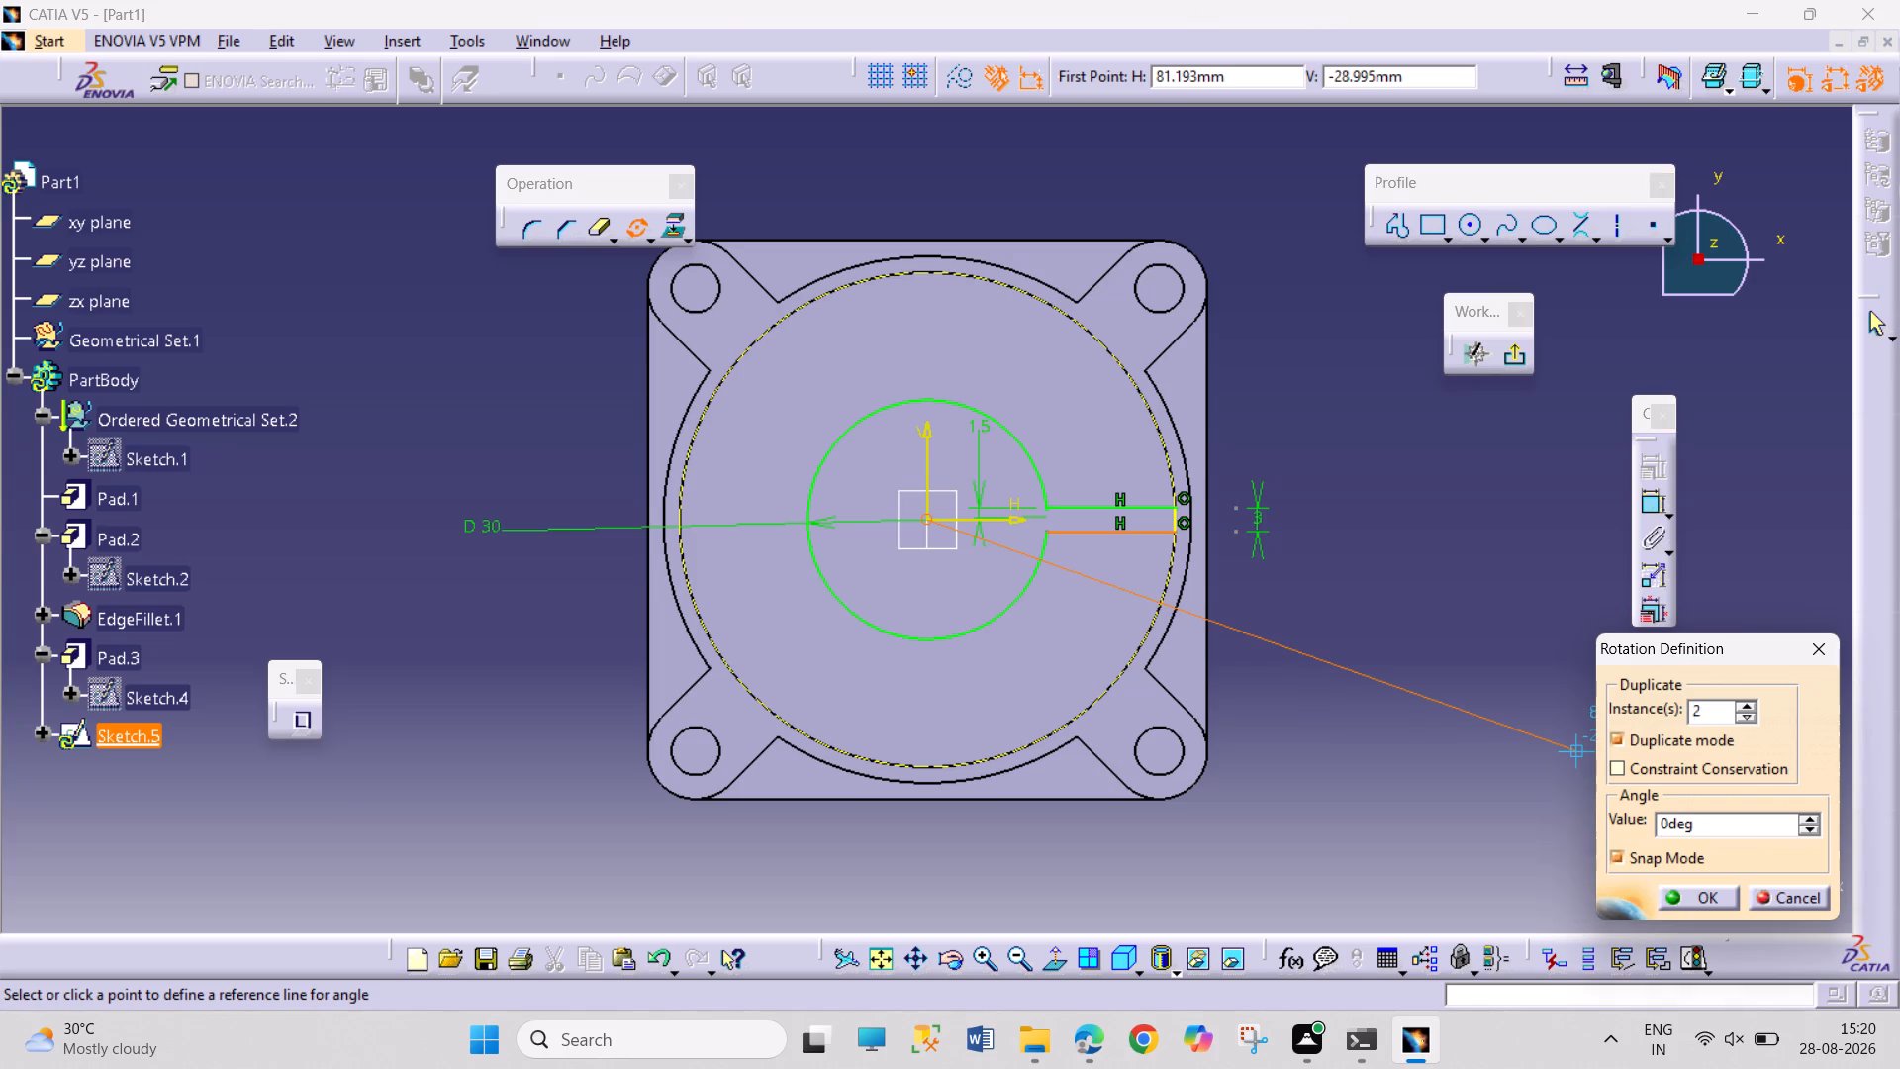
pyautogui.doubleClick(1741, 822)
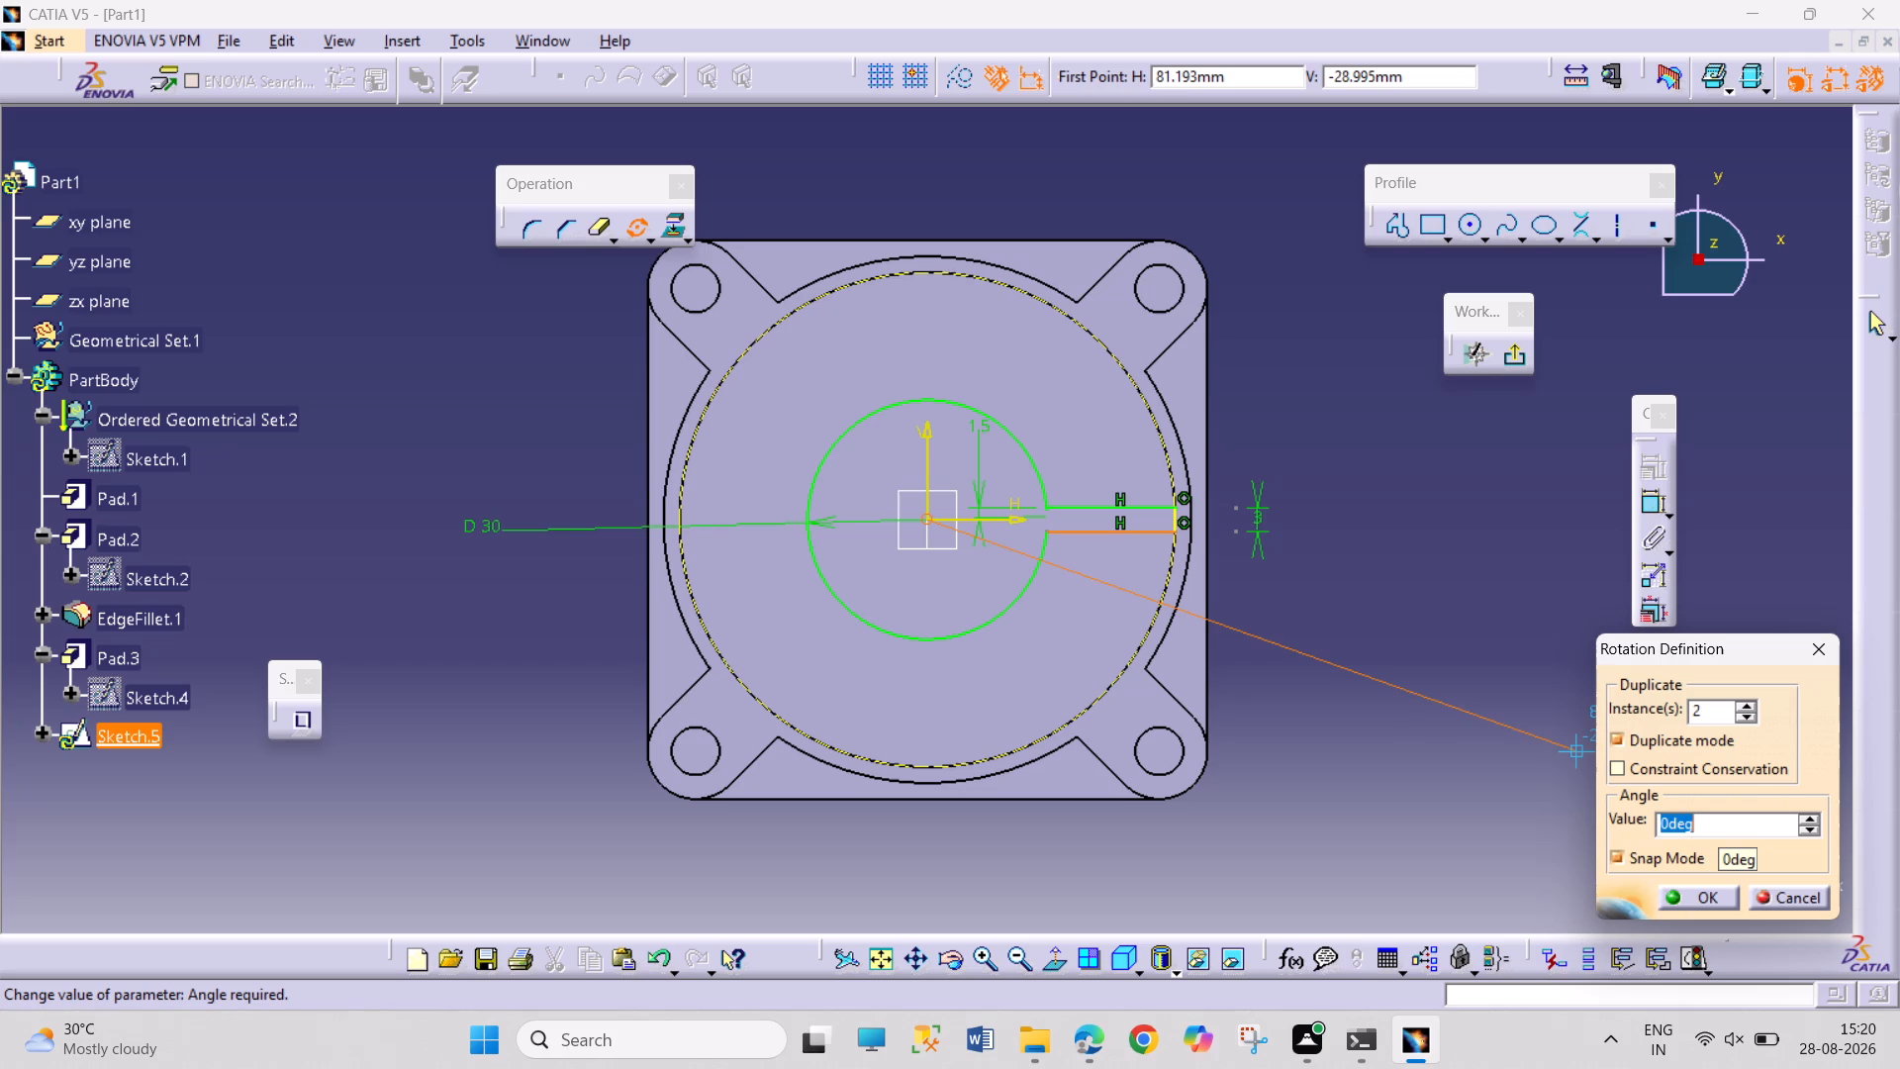
pyautogui.write('120')
pyautogui.press('Return')
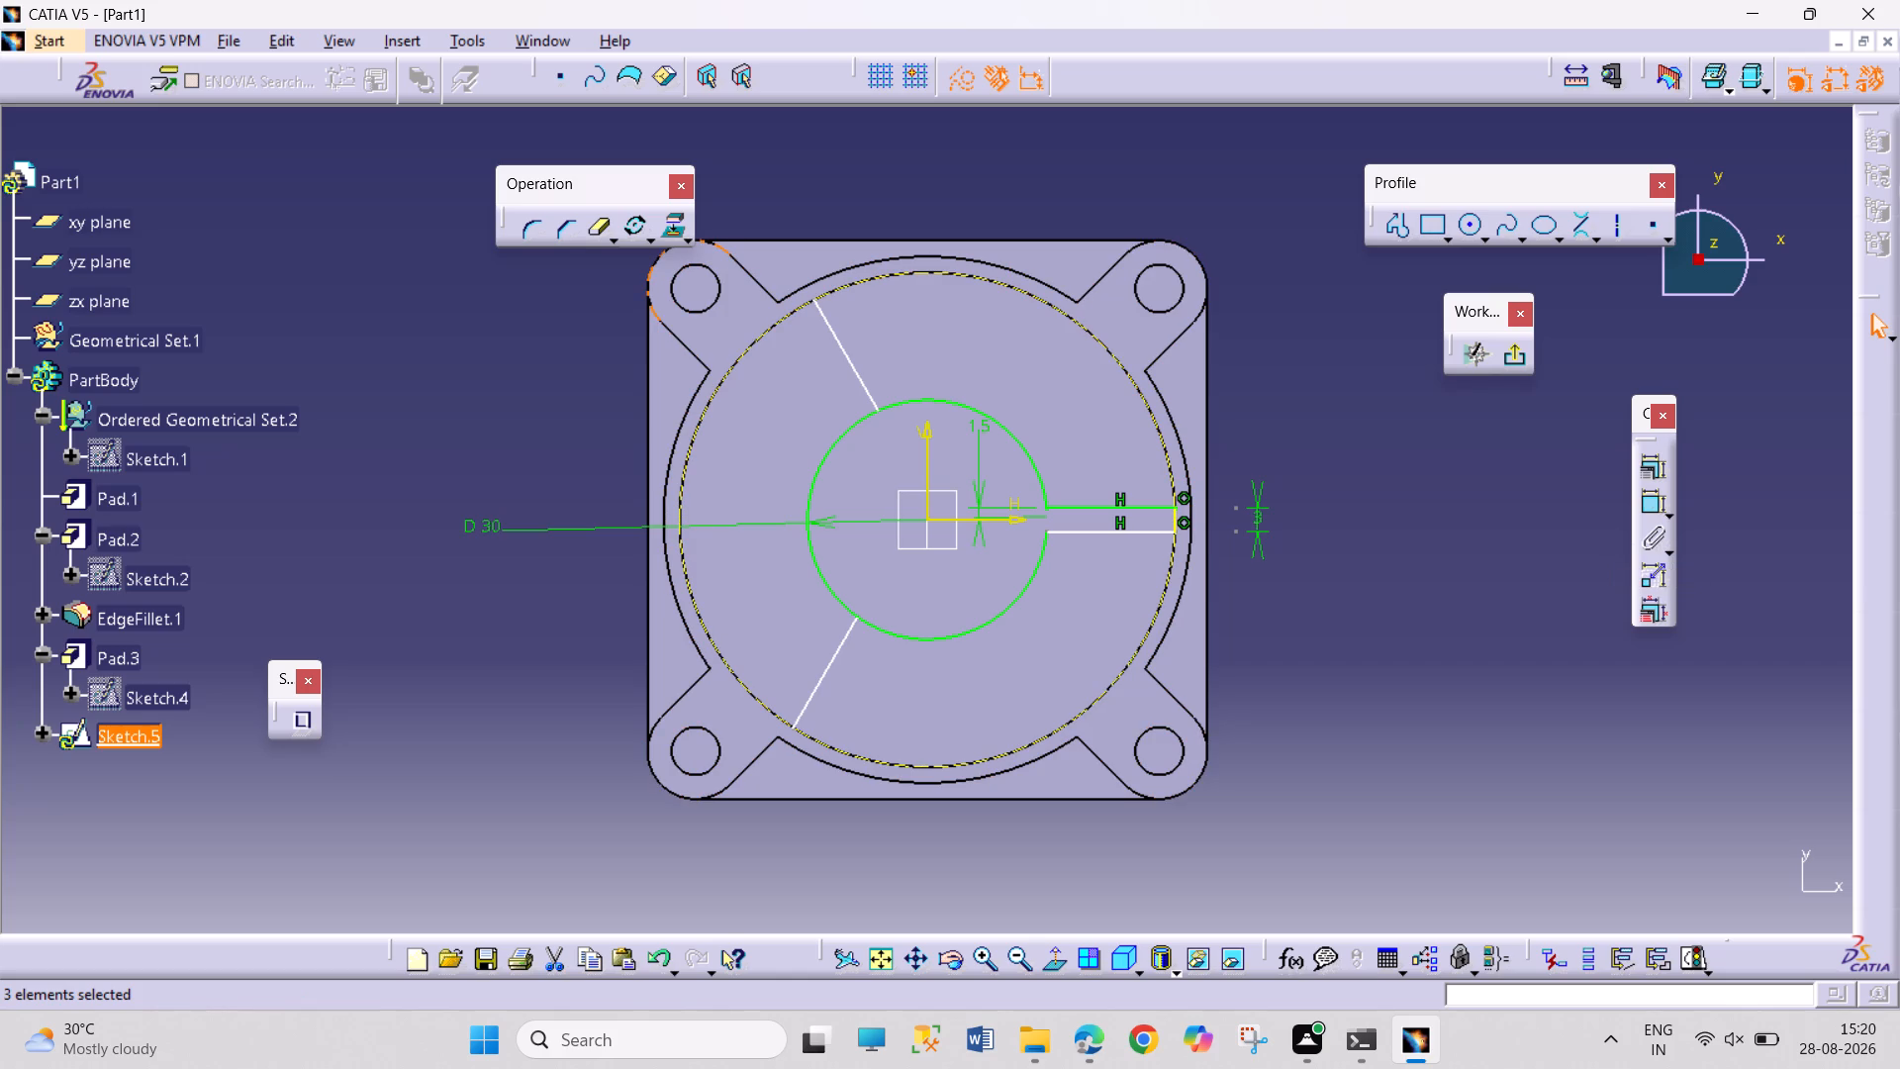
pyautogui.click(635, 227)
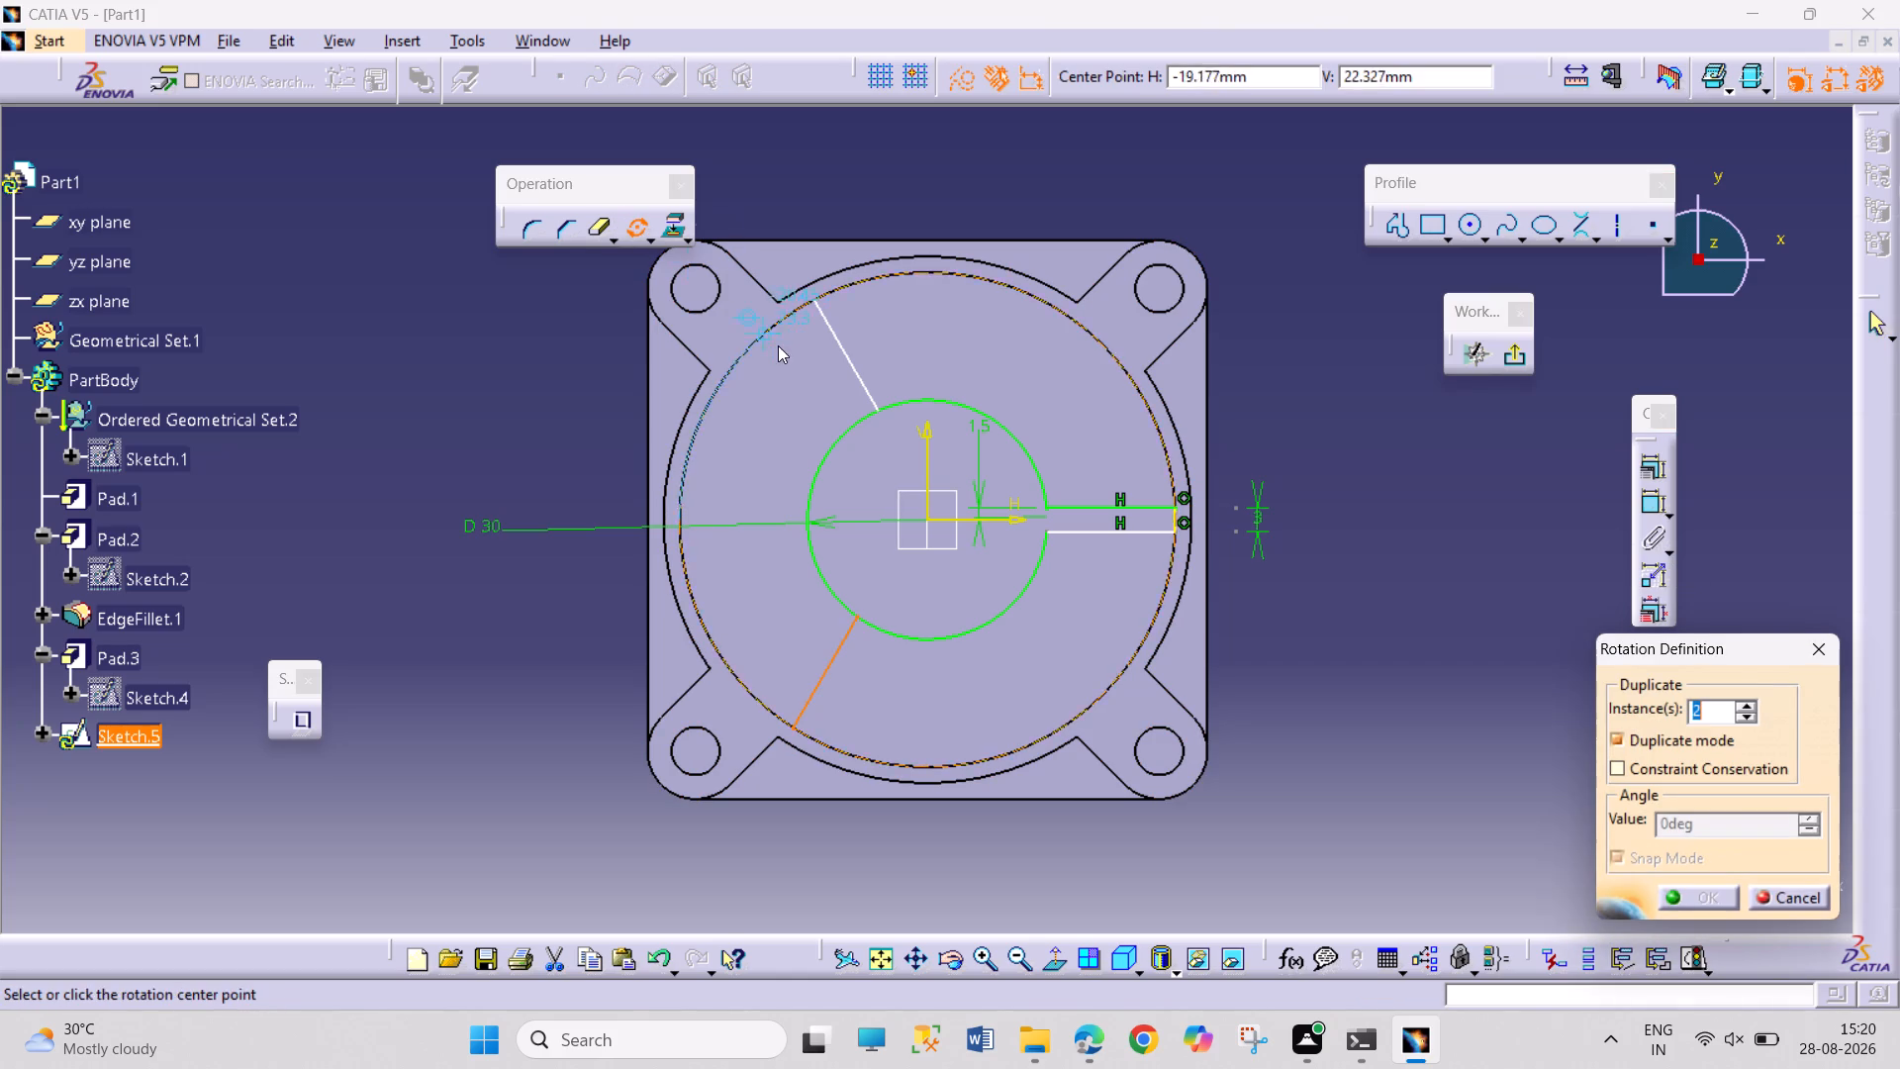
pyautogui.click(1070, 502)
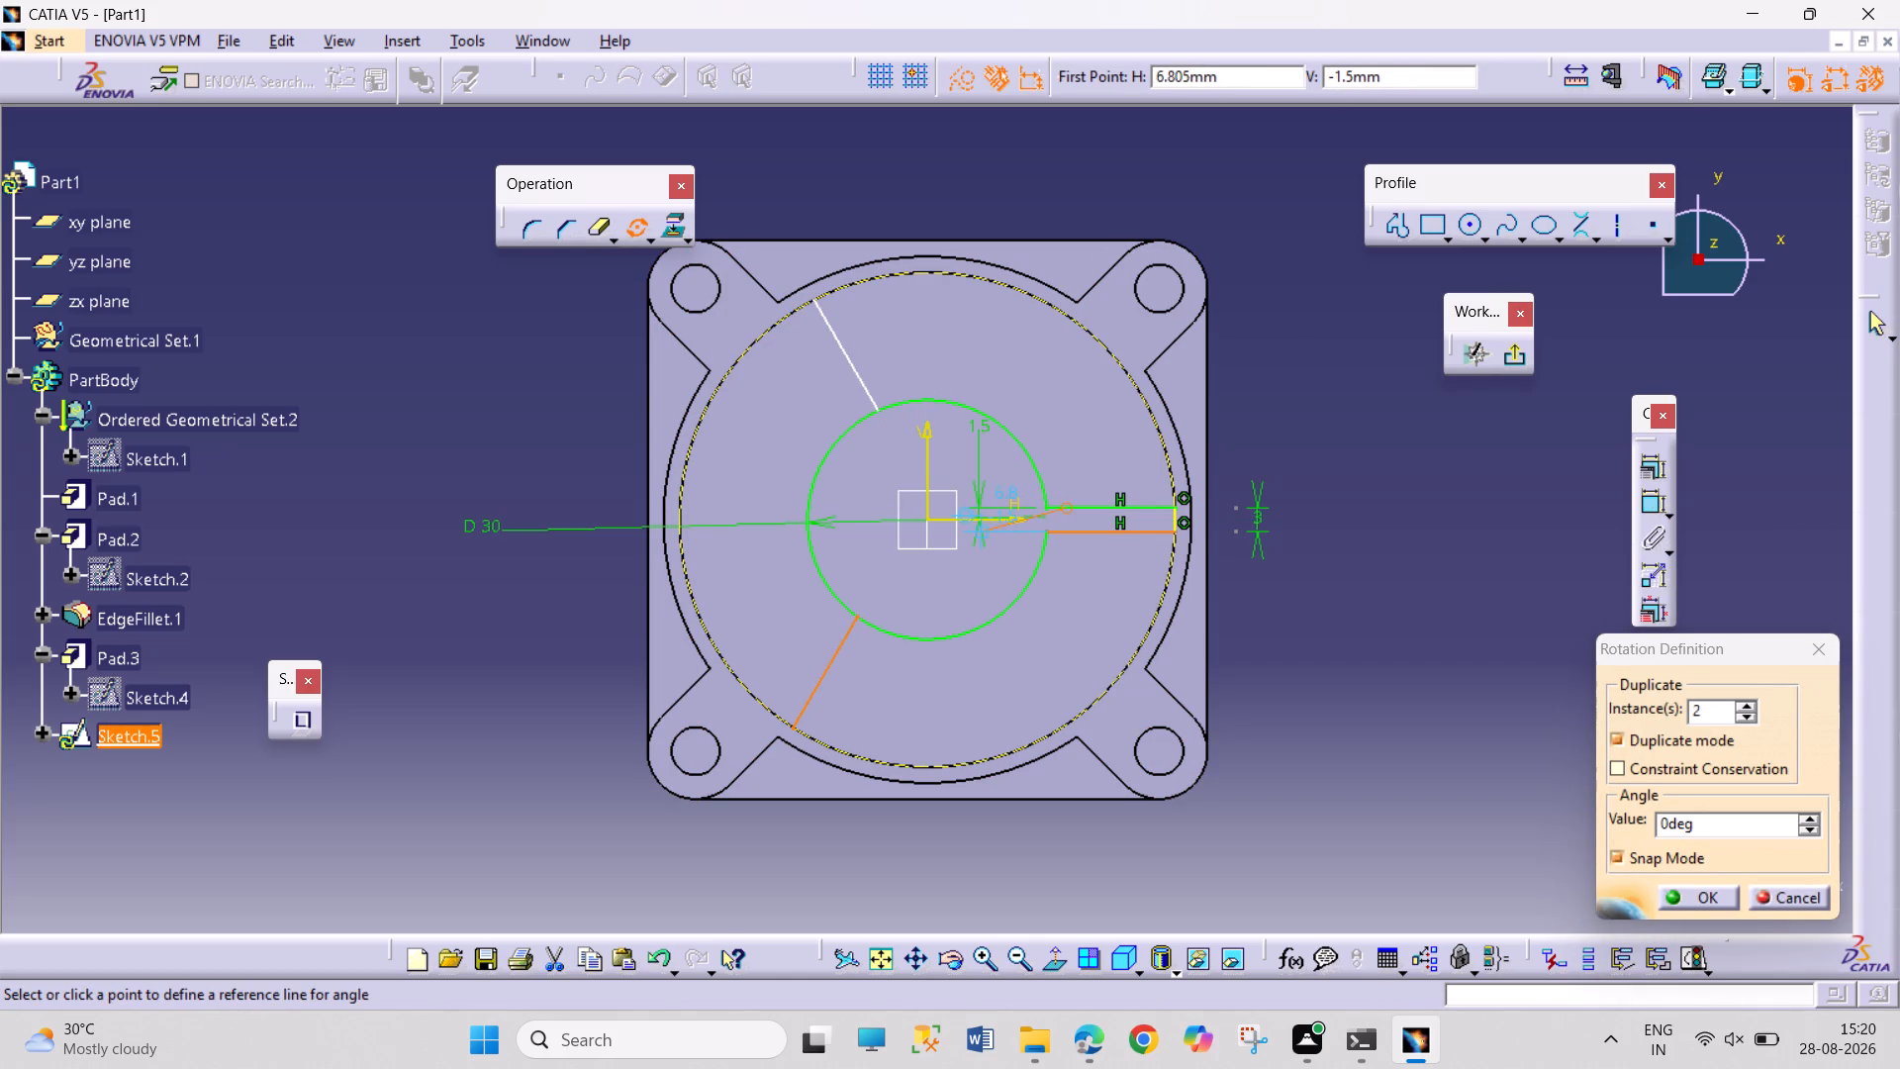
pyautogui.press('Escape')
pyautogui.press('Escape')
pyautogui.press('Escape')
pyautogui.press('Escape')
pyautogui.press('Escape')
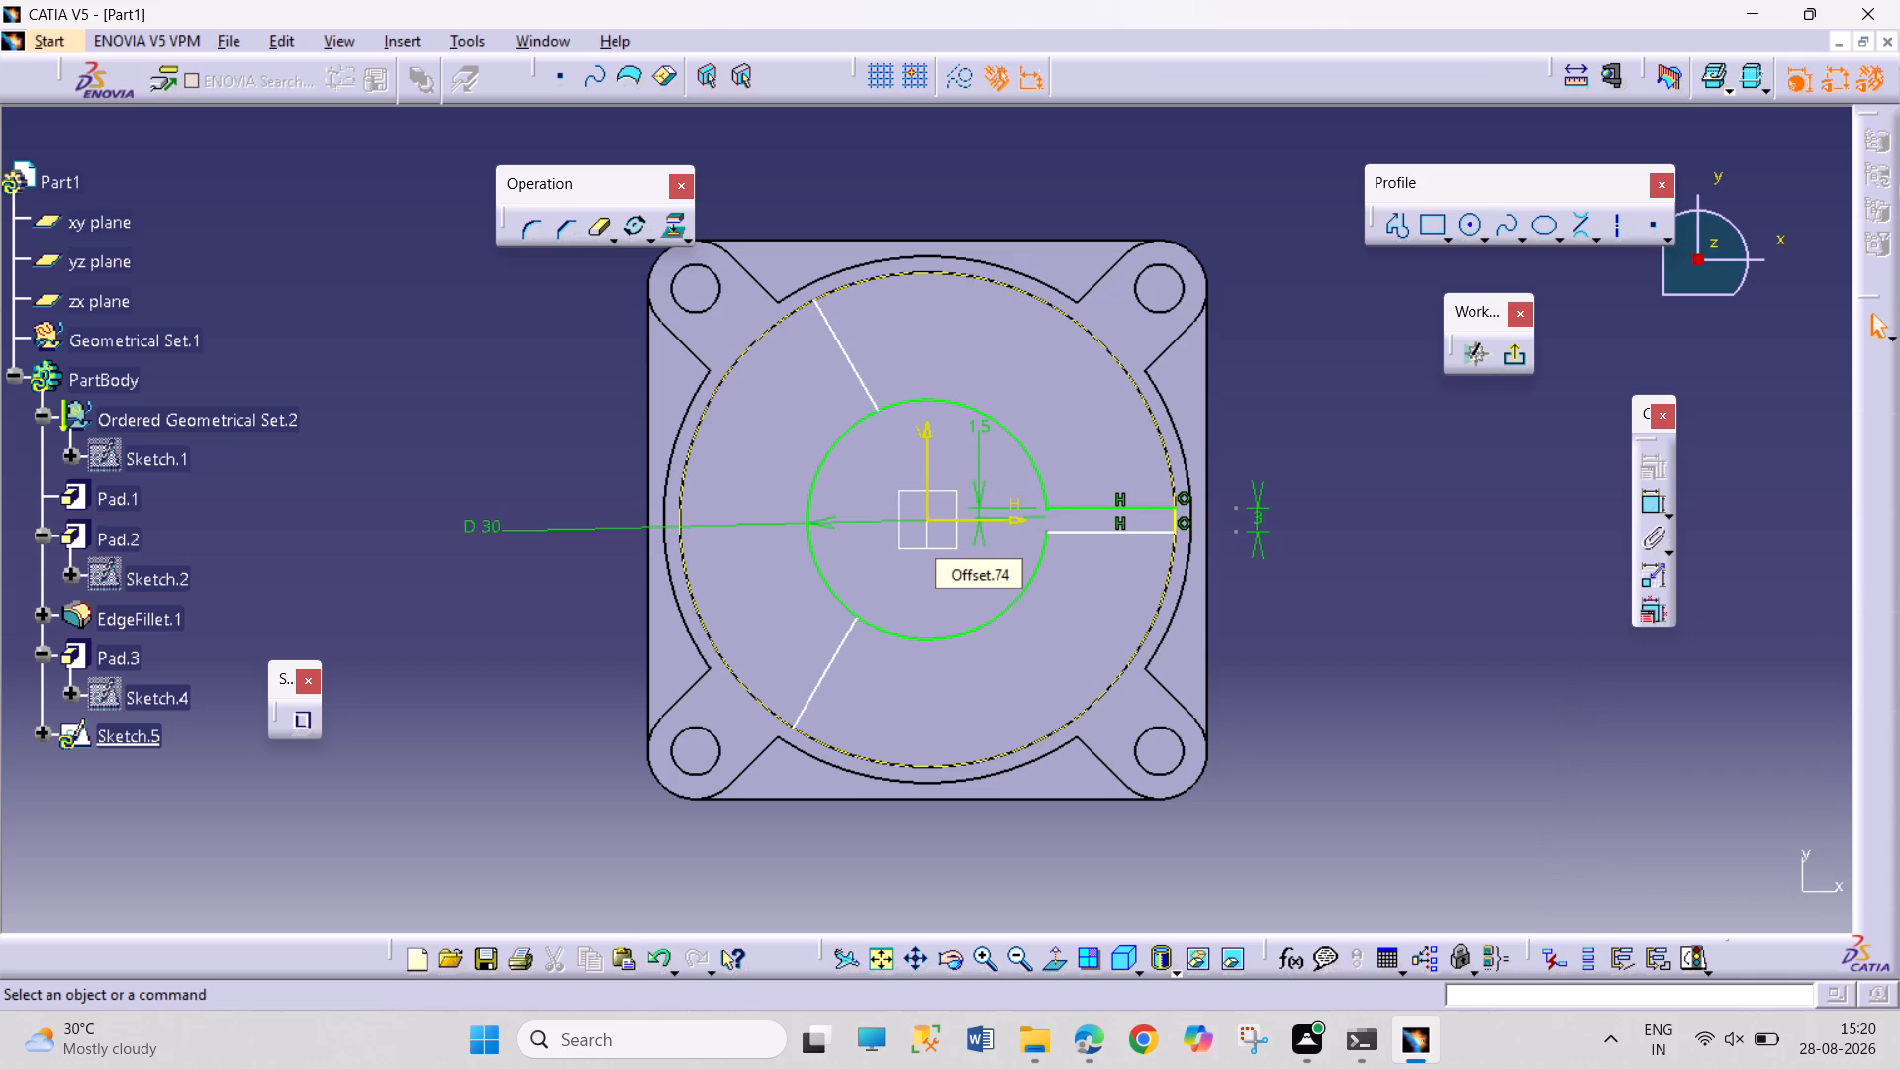
# Rotate the spoke's +Y edge and outer end arc about the sketch origin, duplicating 2 instances at 120 deg.
pyautogui.click(1149, 505)
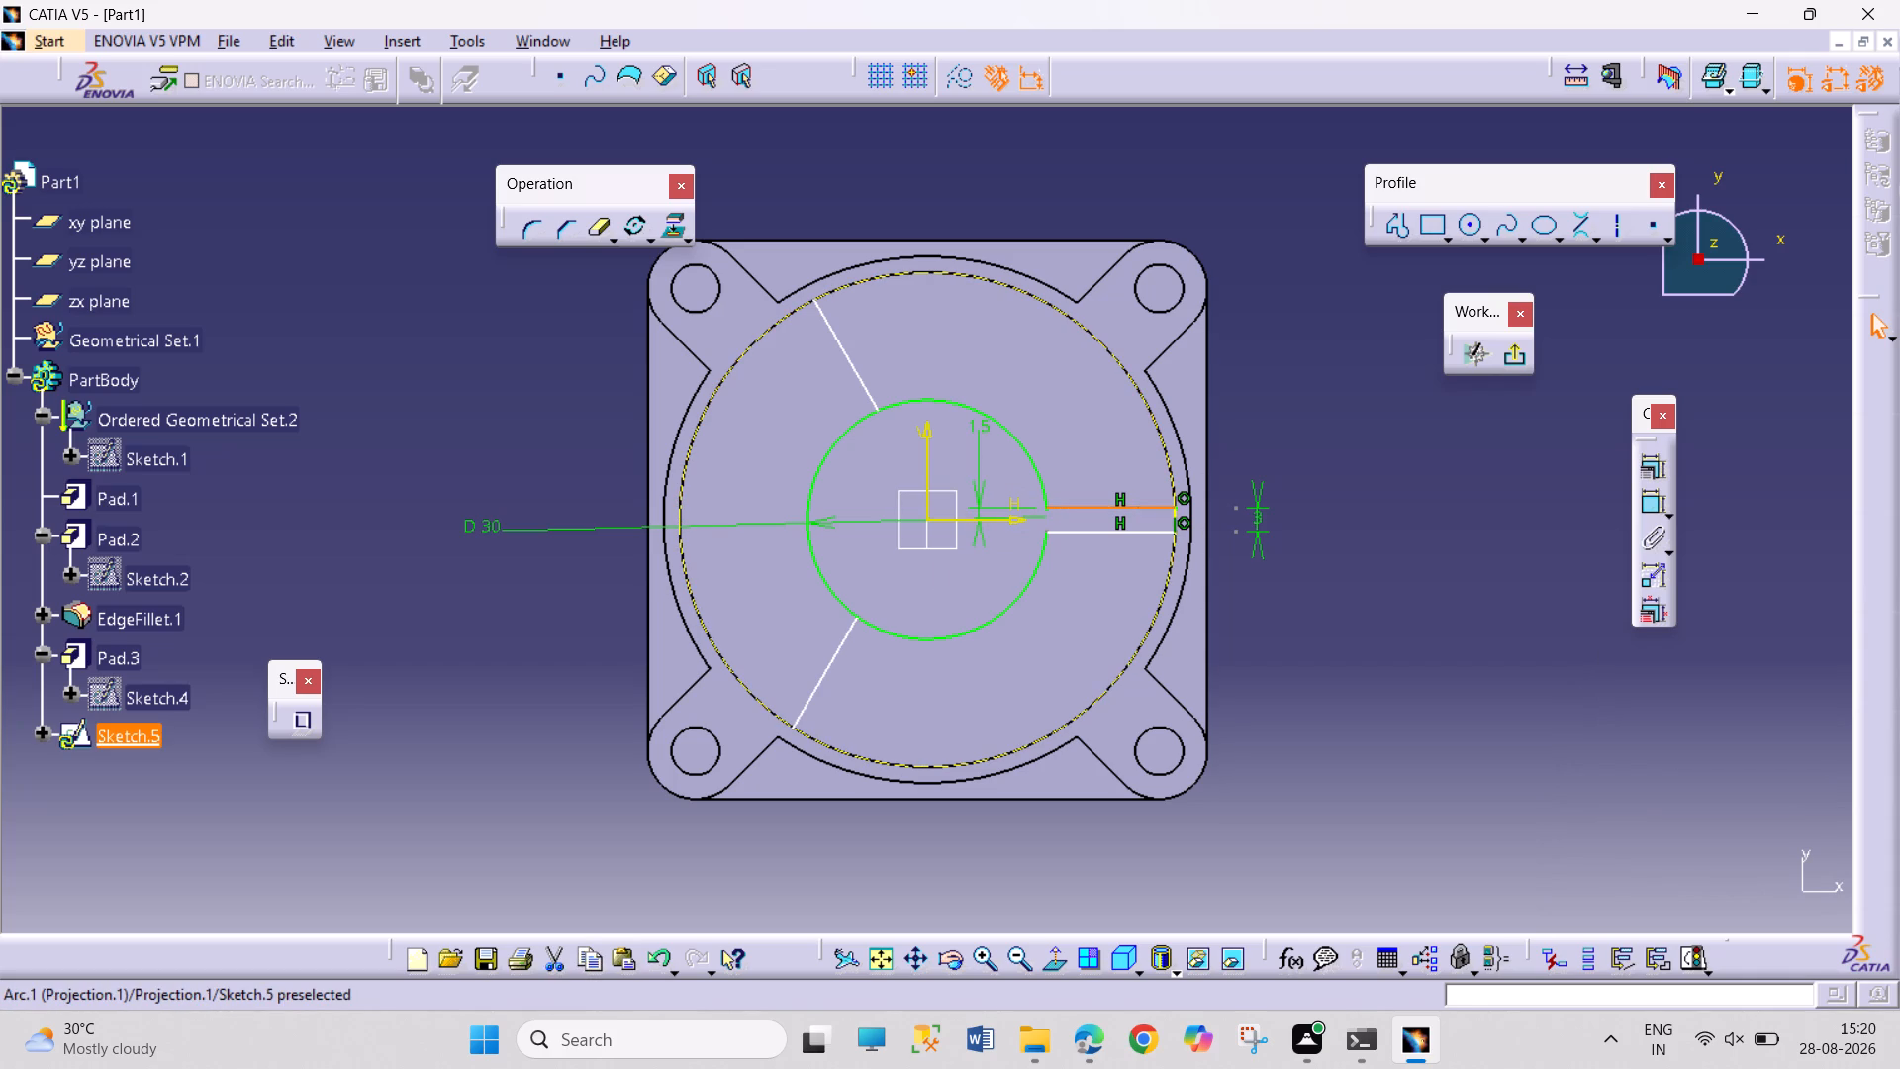
pyautogui.keyDown('ctrl'); pyautogui.click(1178, 520); pyautogui.keyUp('ctrl')
pyautogui.click(632, 224)
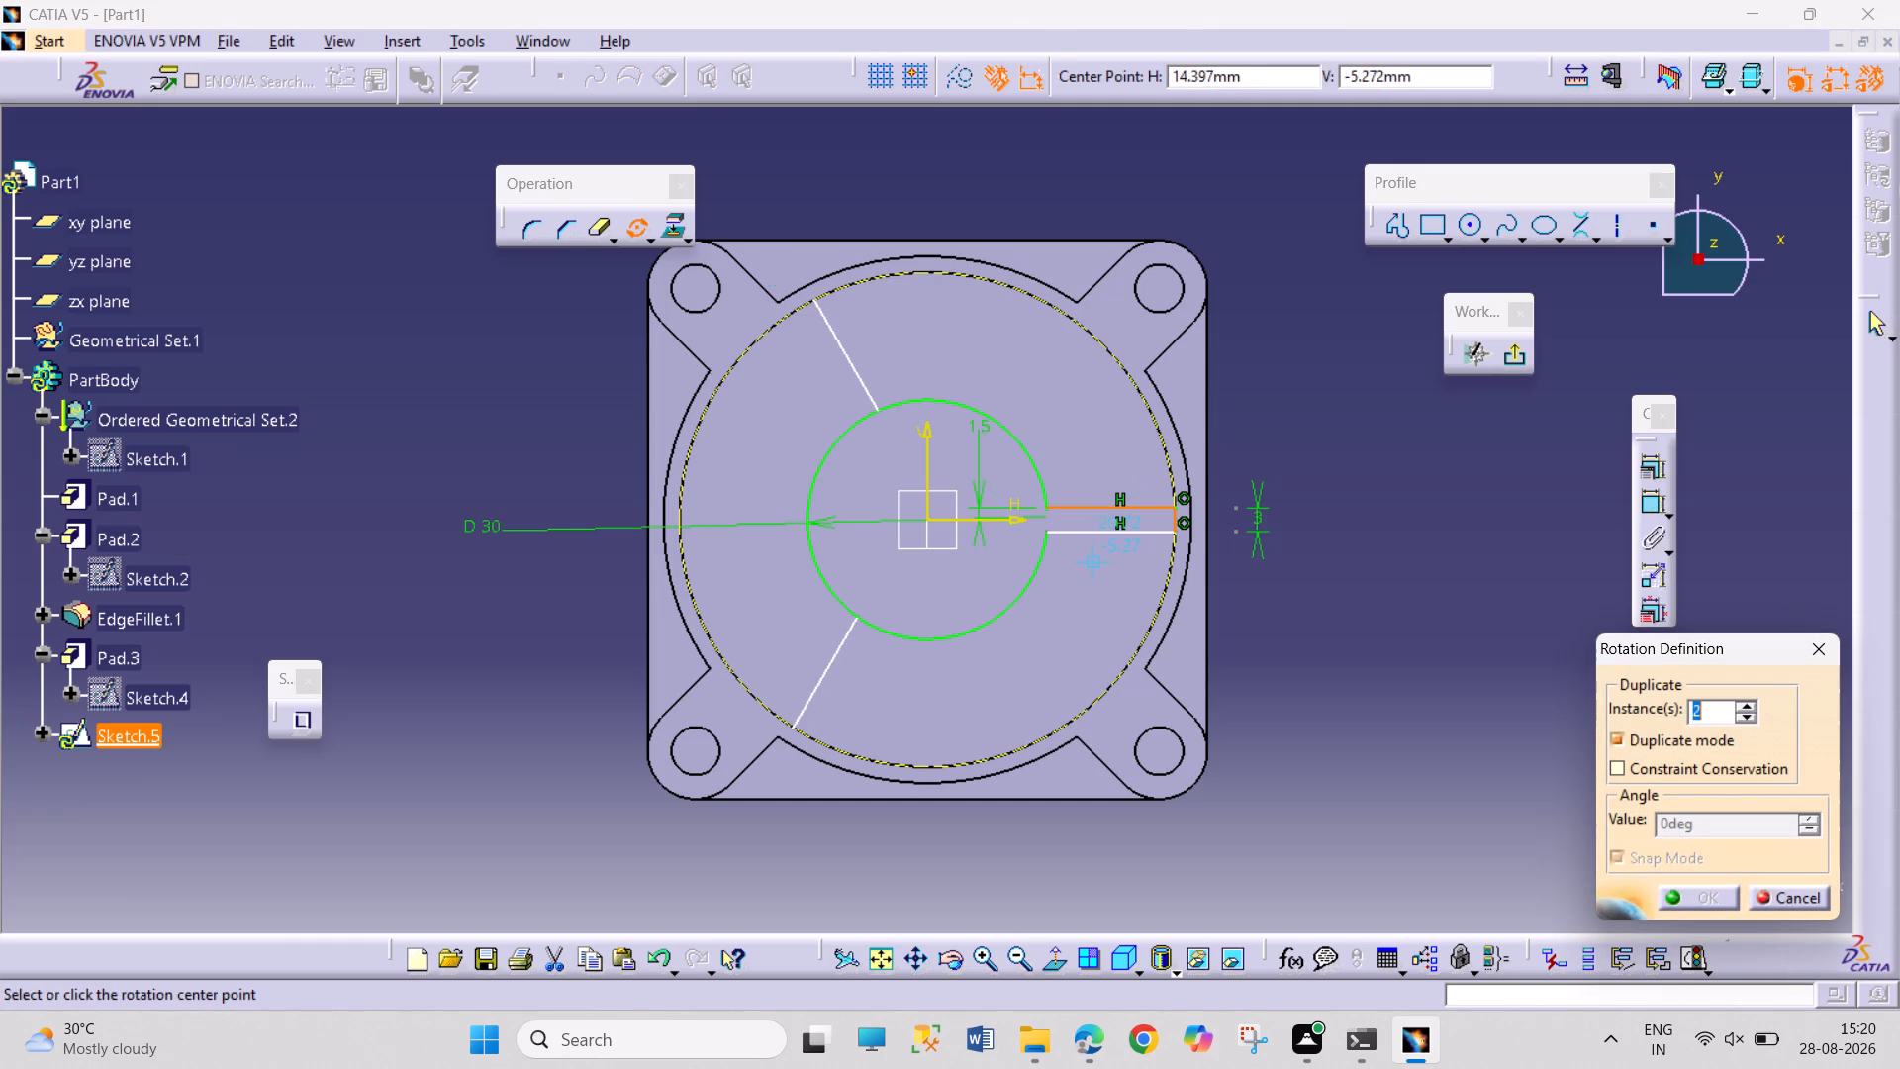
pyautogui.rightClick(927, 519)
pyautogui.click(927, 519)
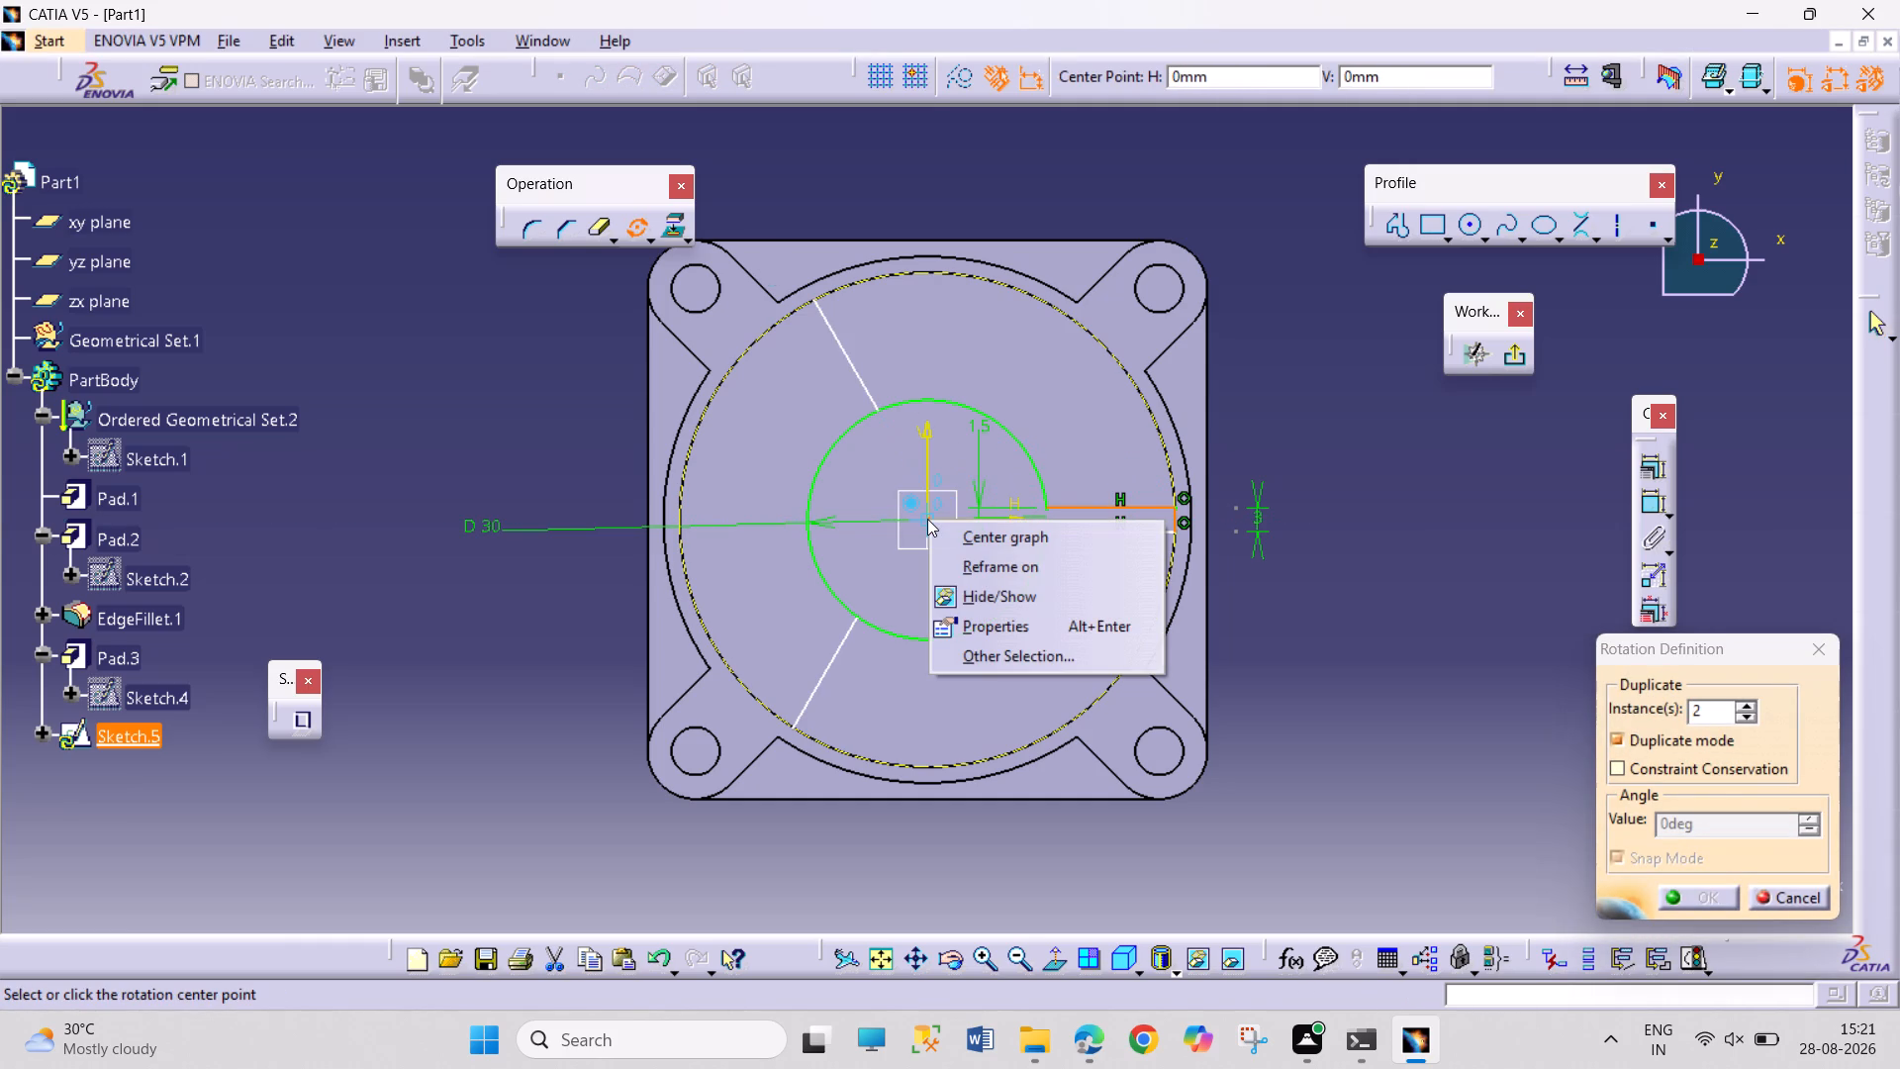
pyautogui.click(927, 519)
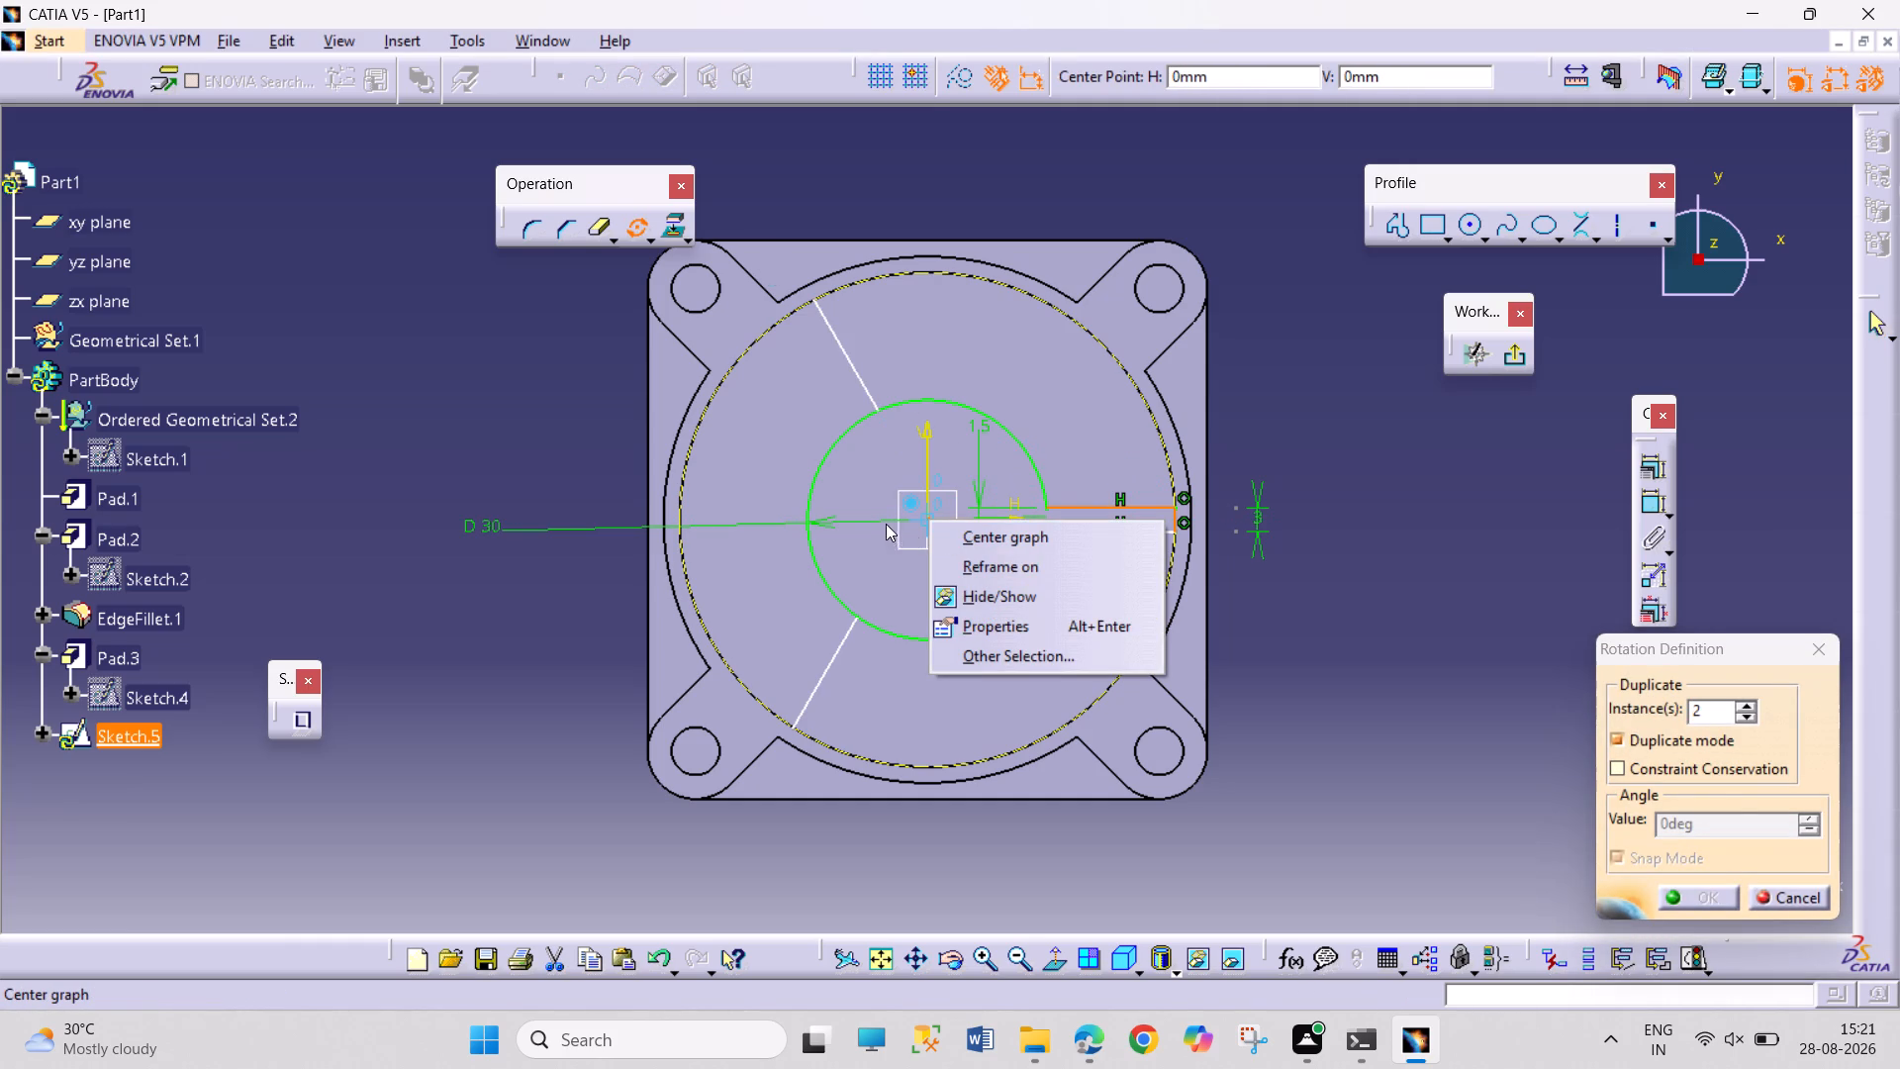
pyautogui.click(922, 515)
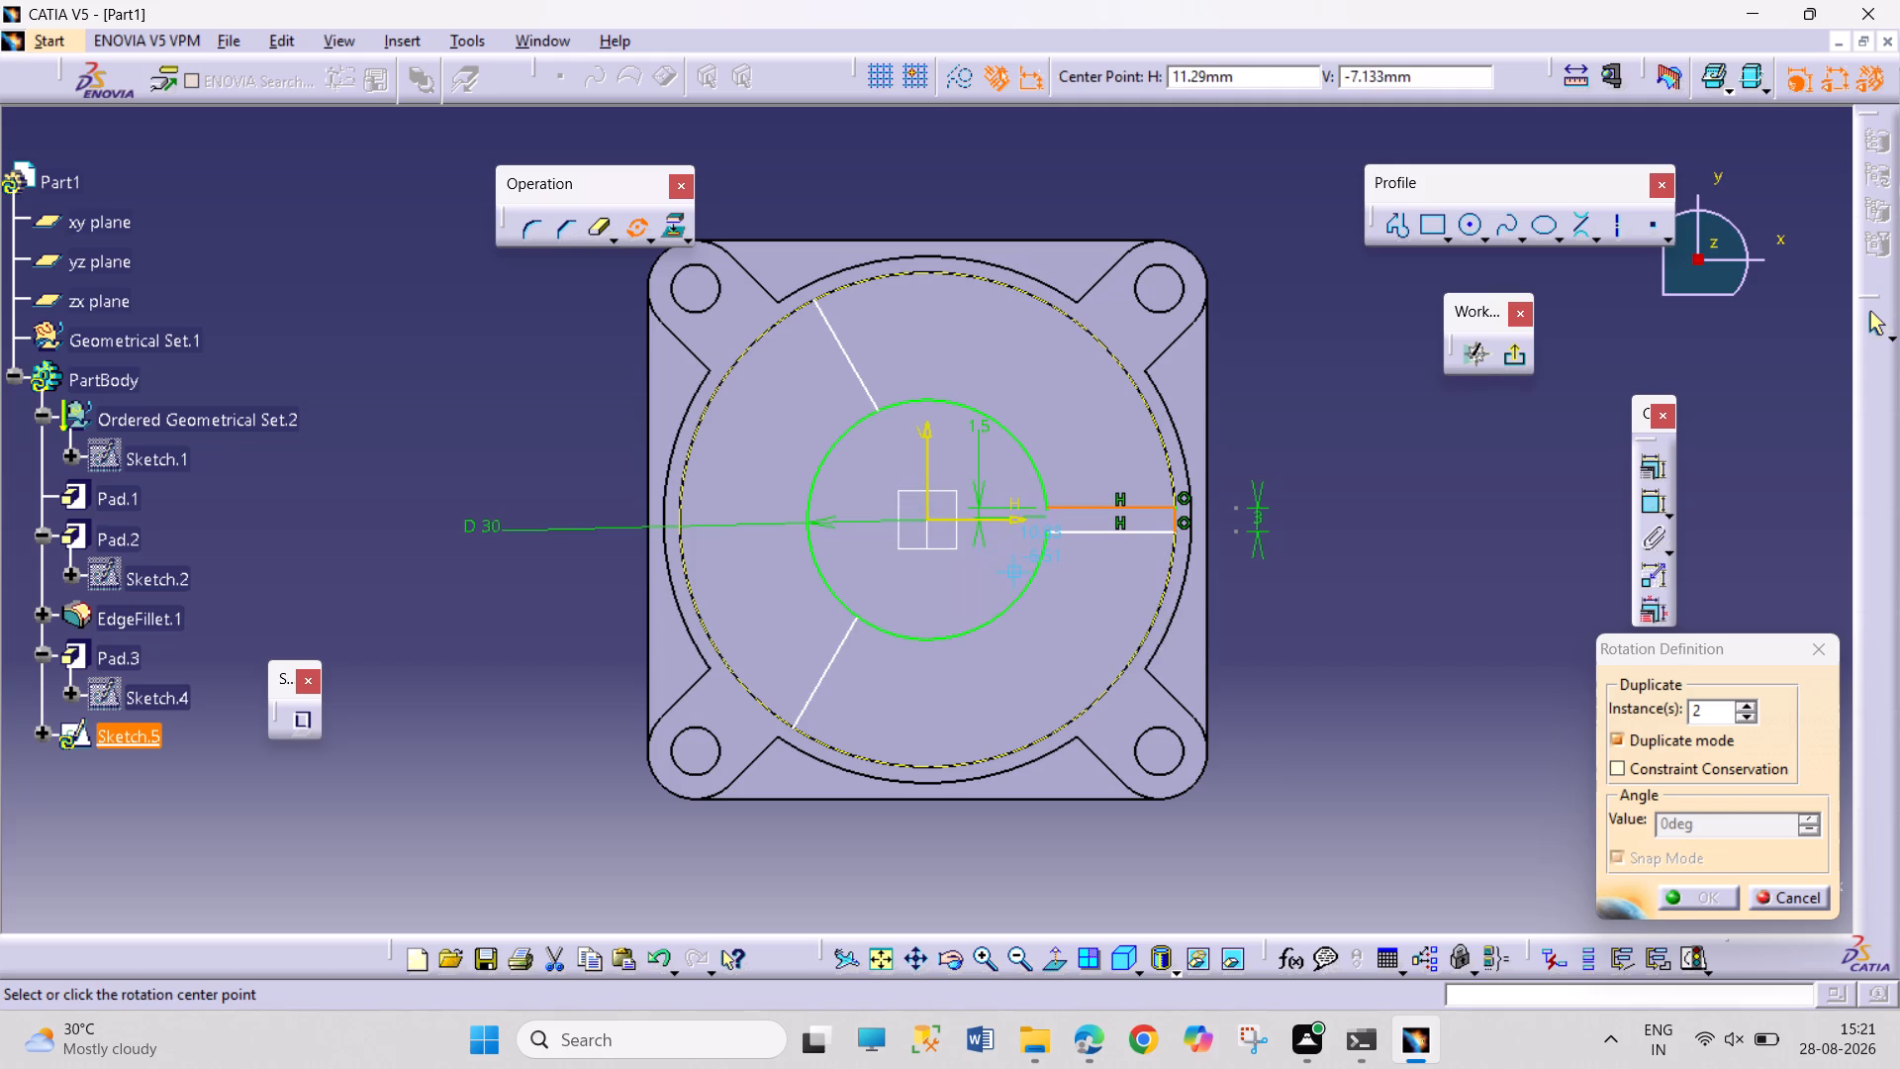
pyautogui.click(921, 524)
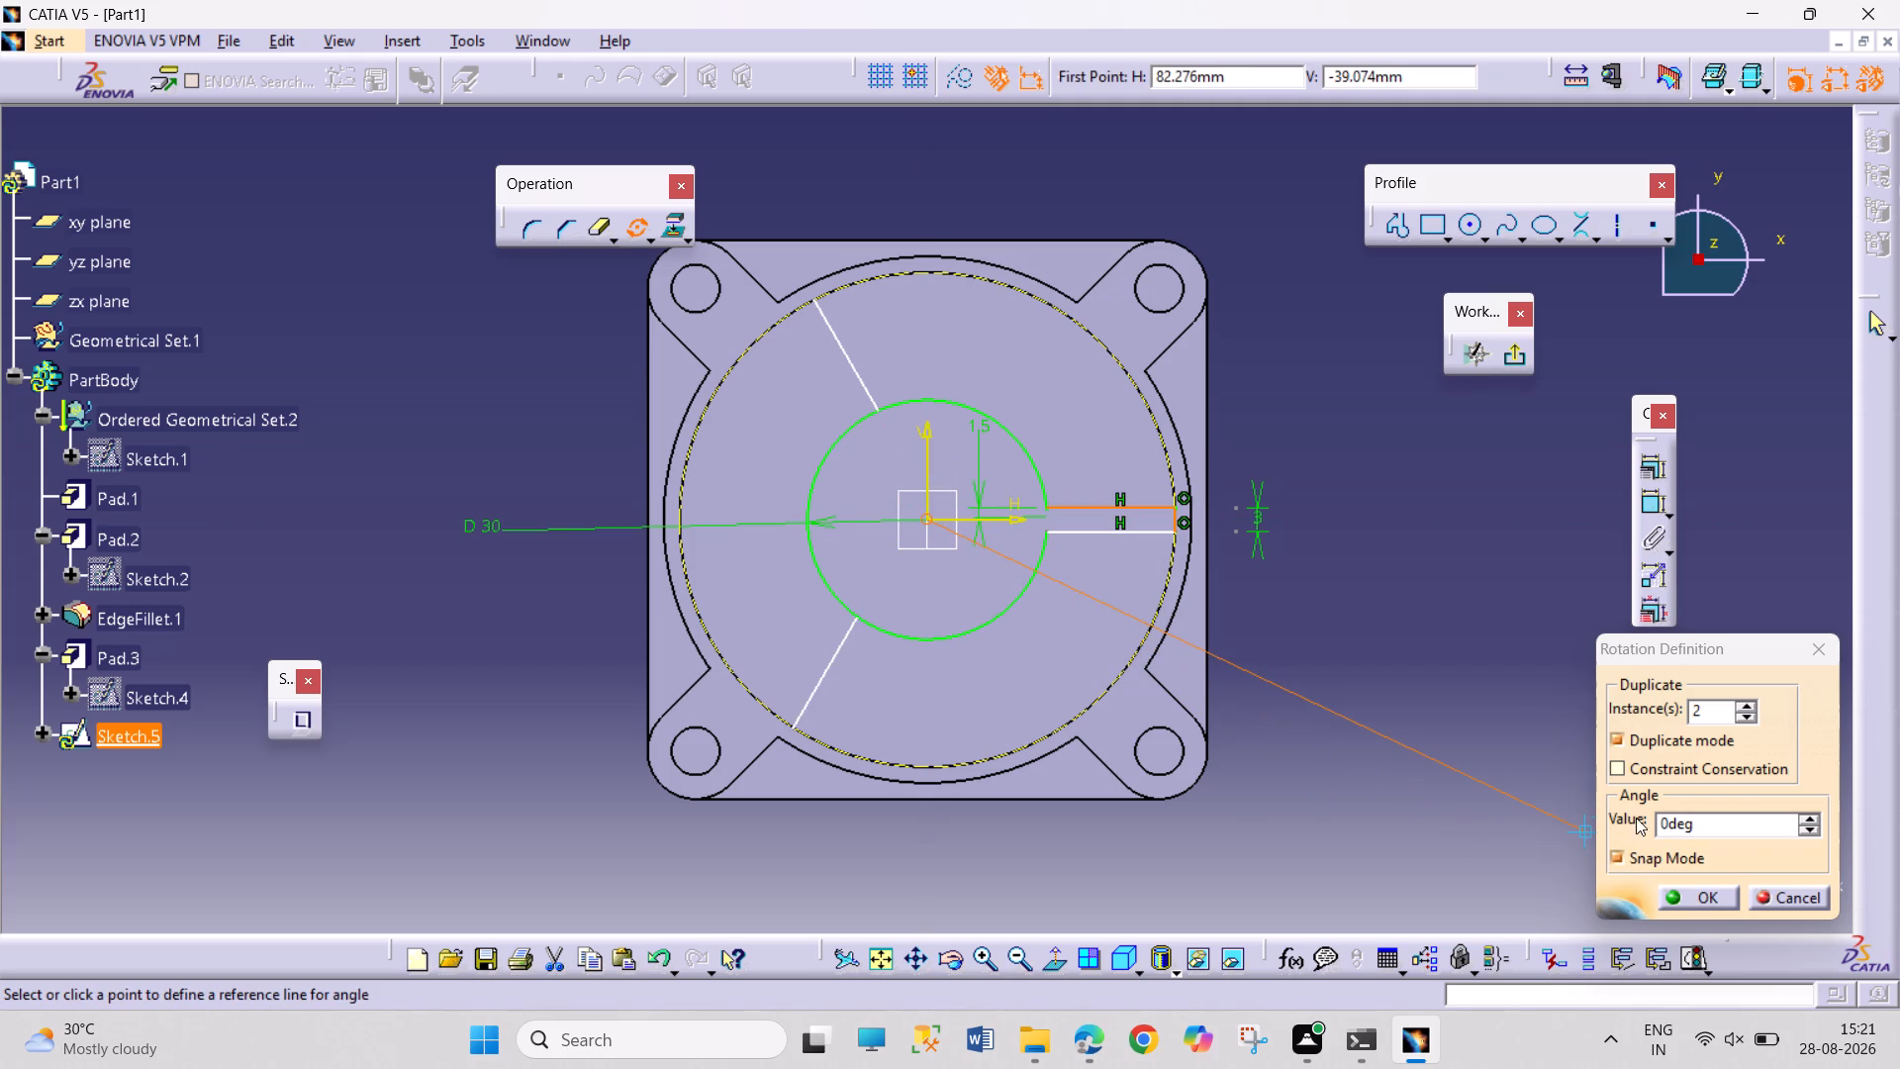
pyautogui.doubleClick(1666, 813)
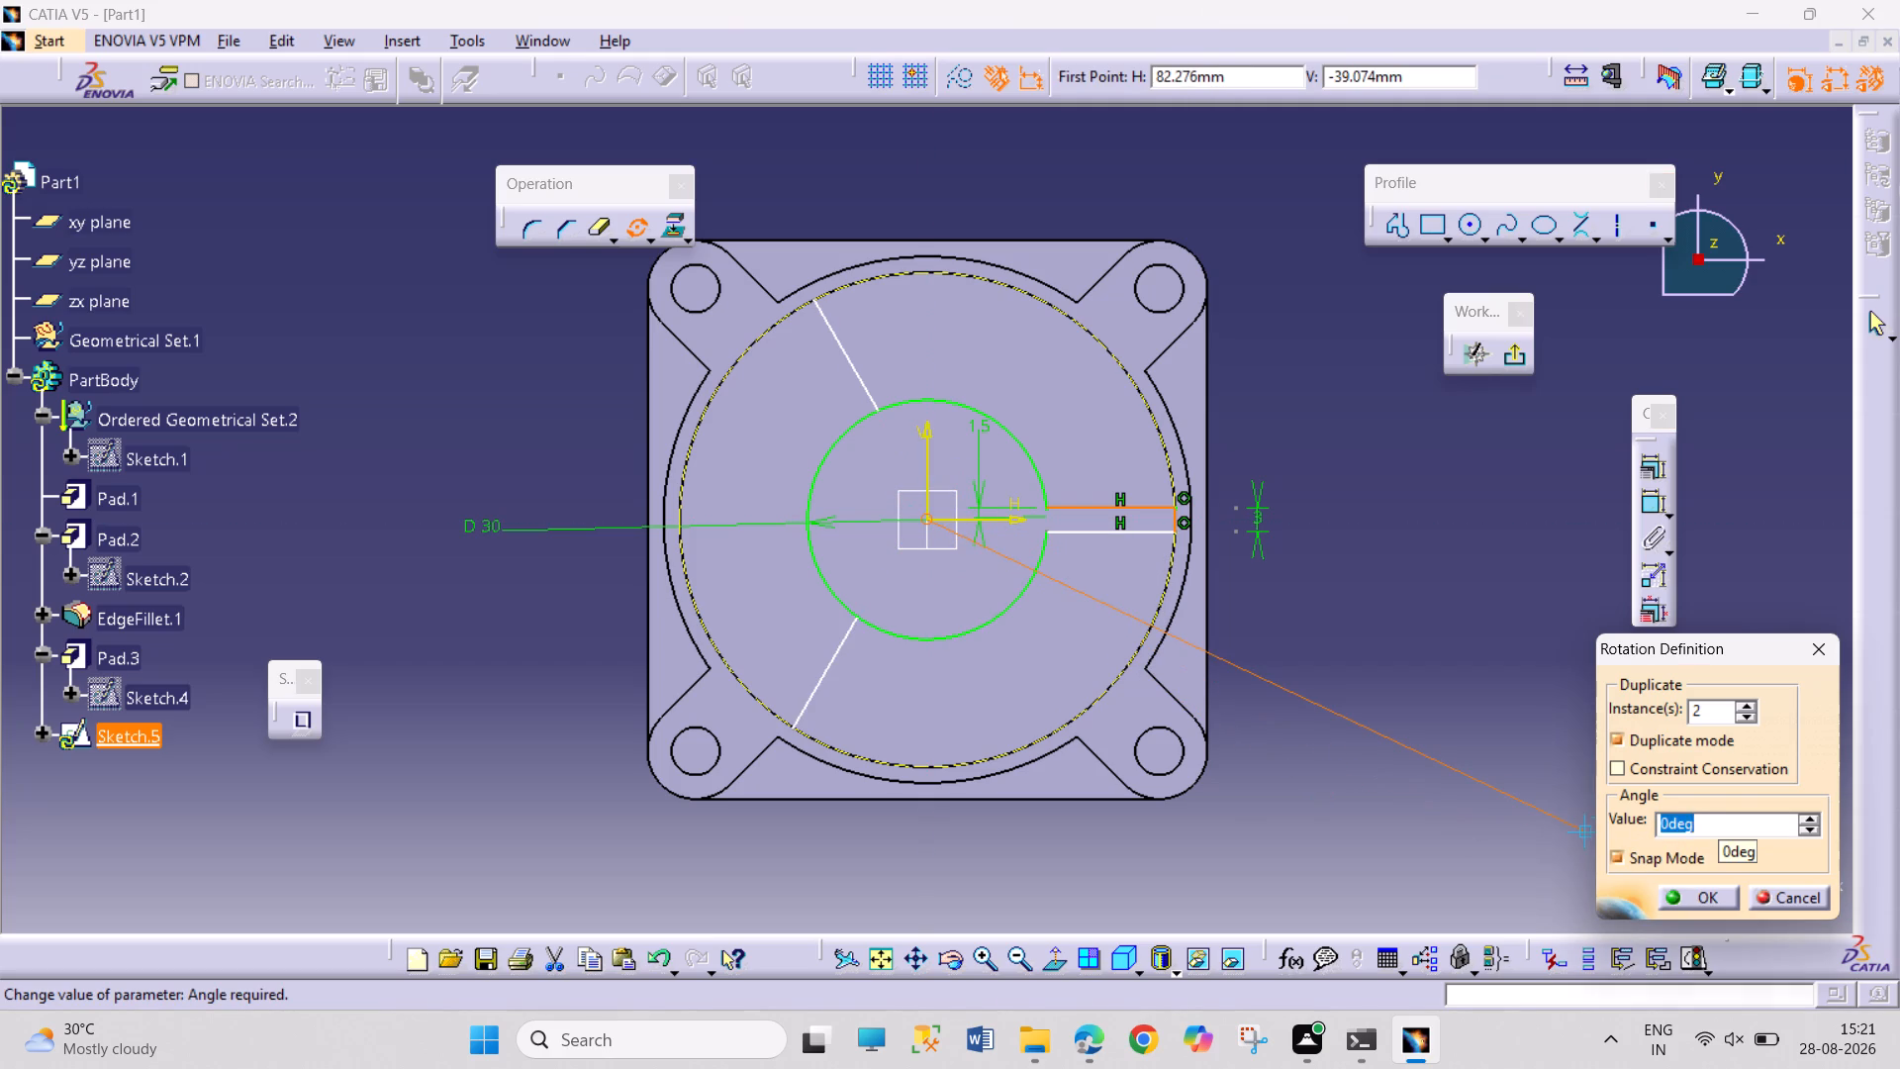
pyautogui.write('120')
pyautogui.press('Return')
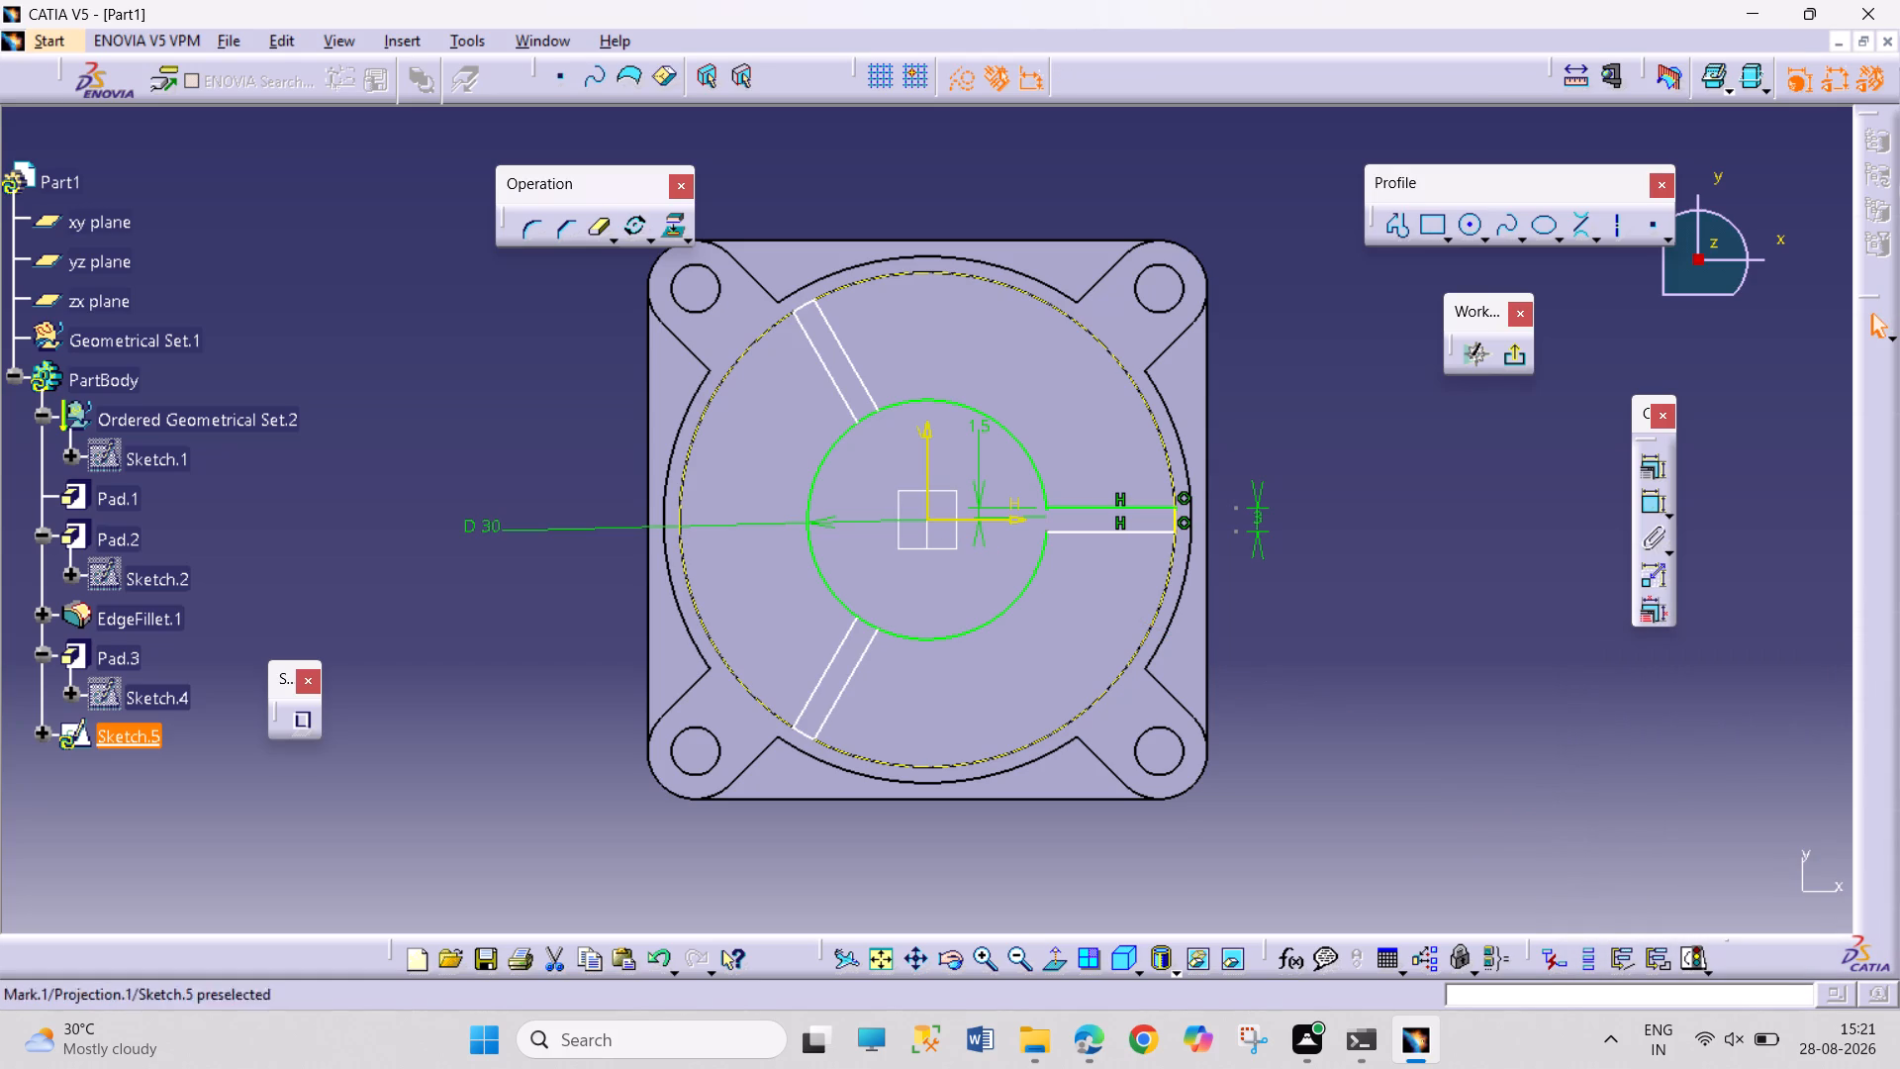
# Trim away the short arcs of the 30 mm circle lying between the edges of the two rotated spokes.
pyautogui.click(605, 223)
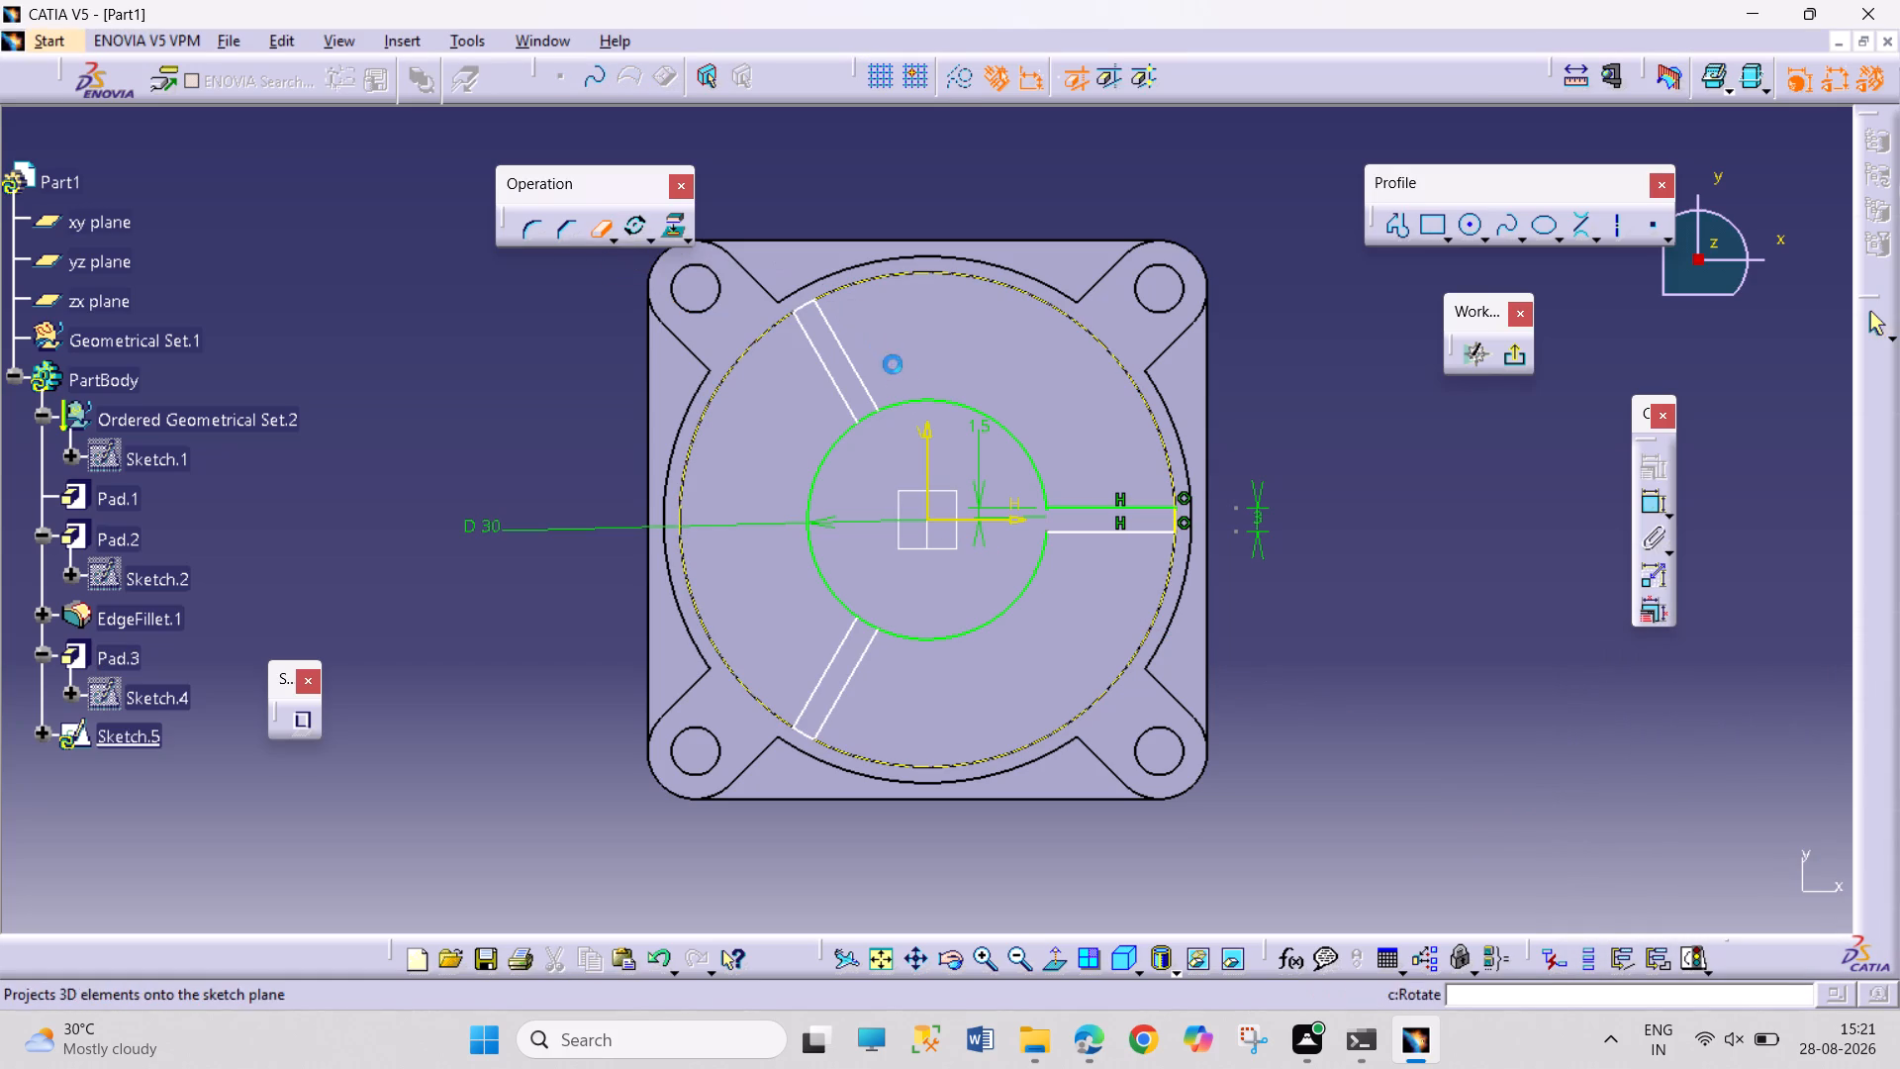
pyautogui.click(869, 414)
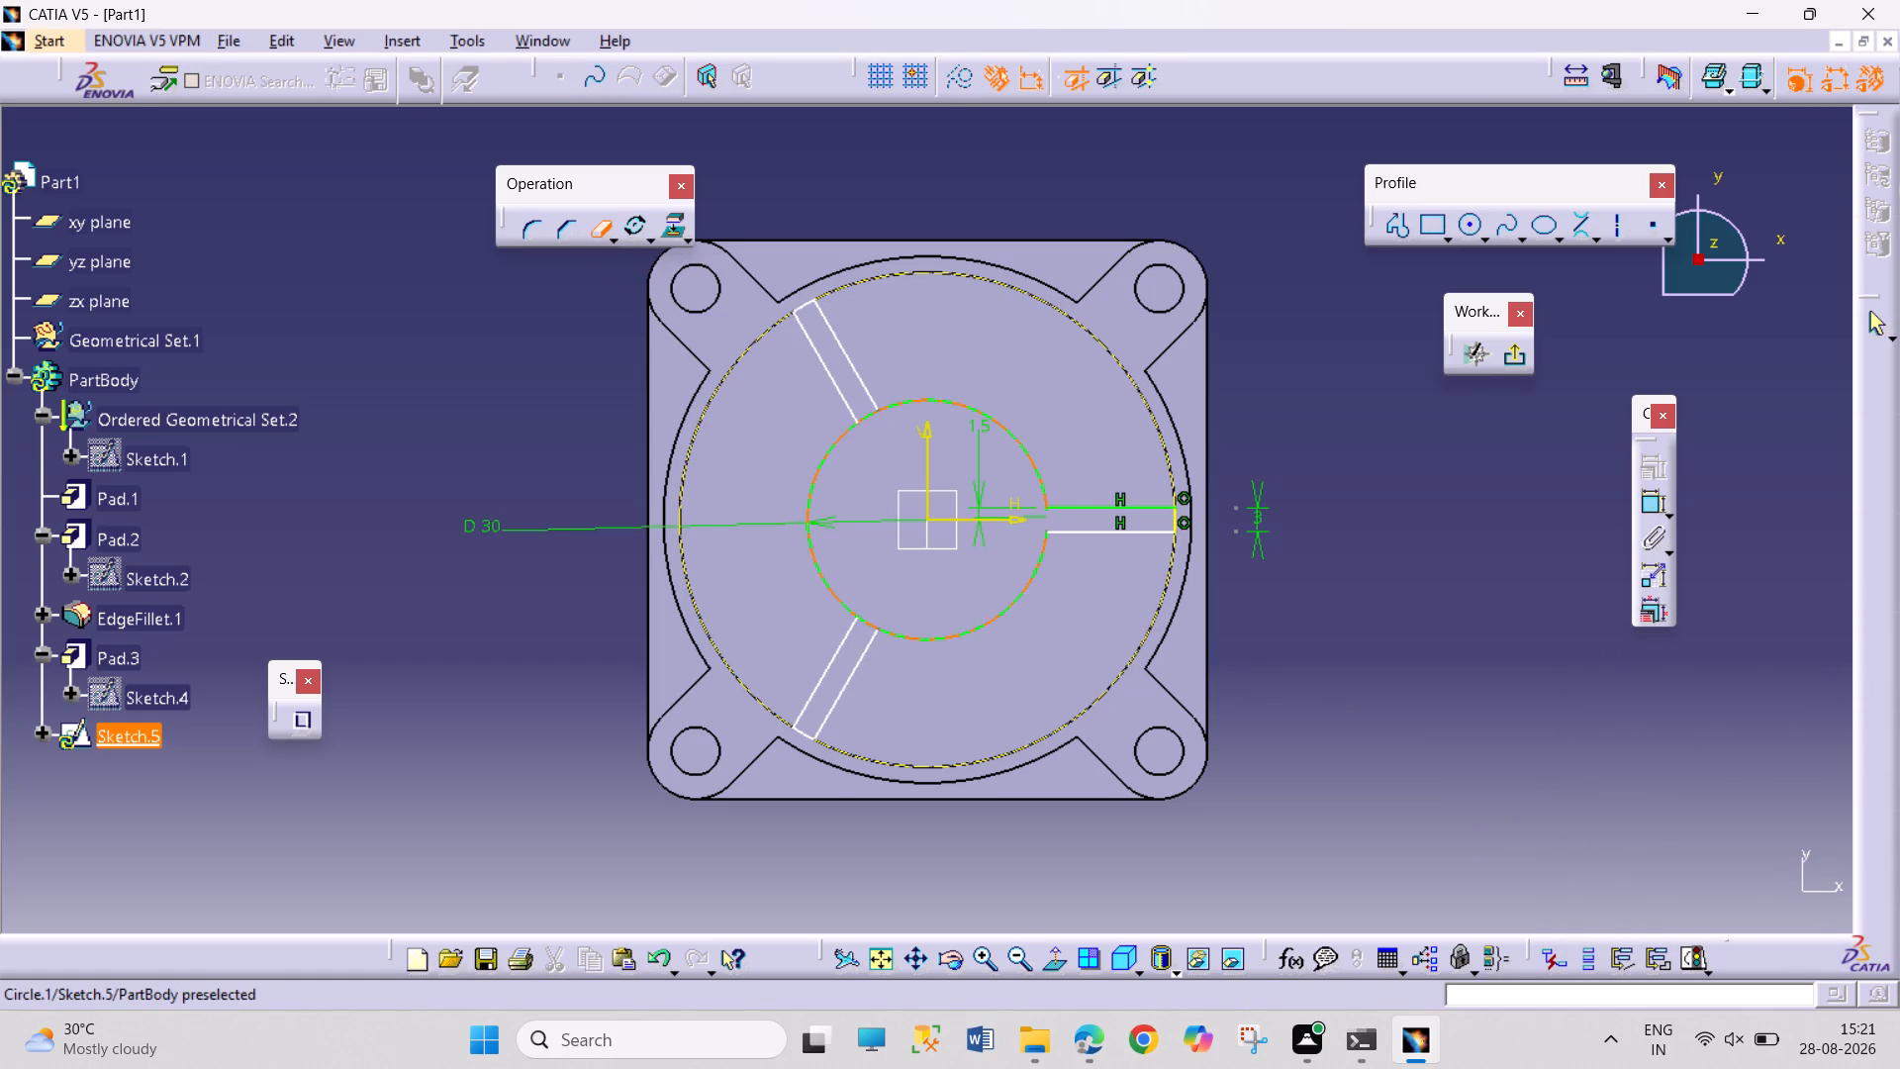
pyautogui.click(588, 225)
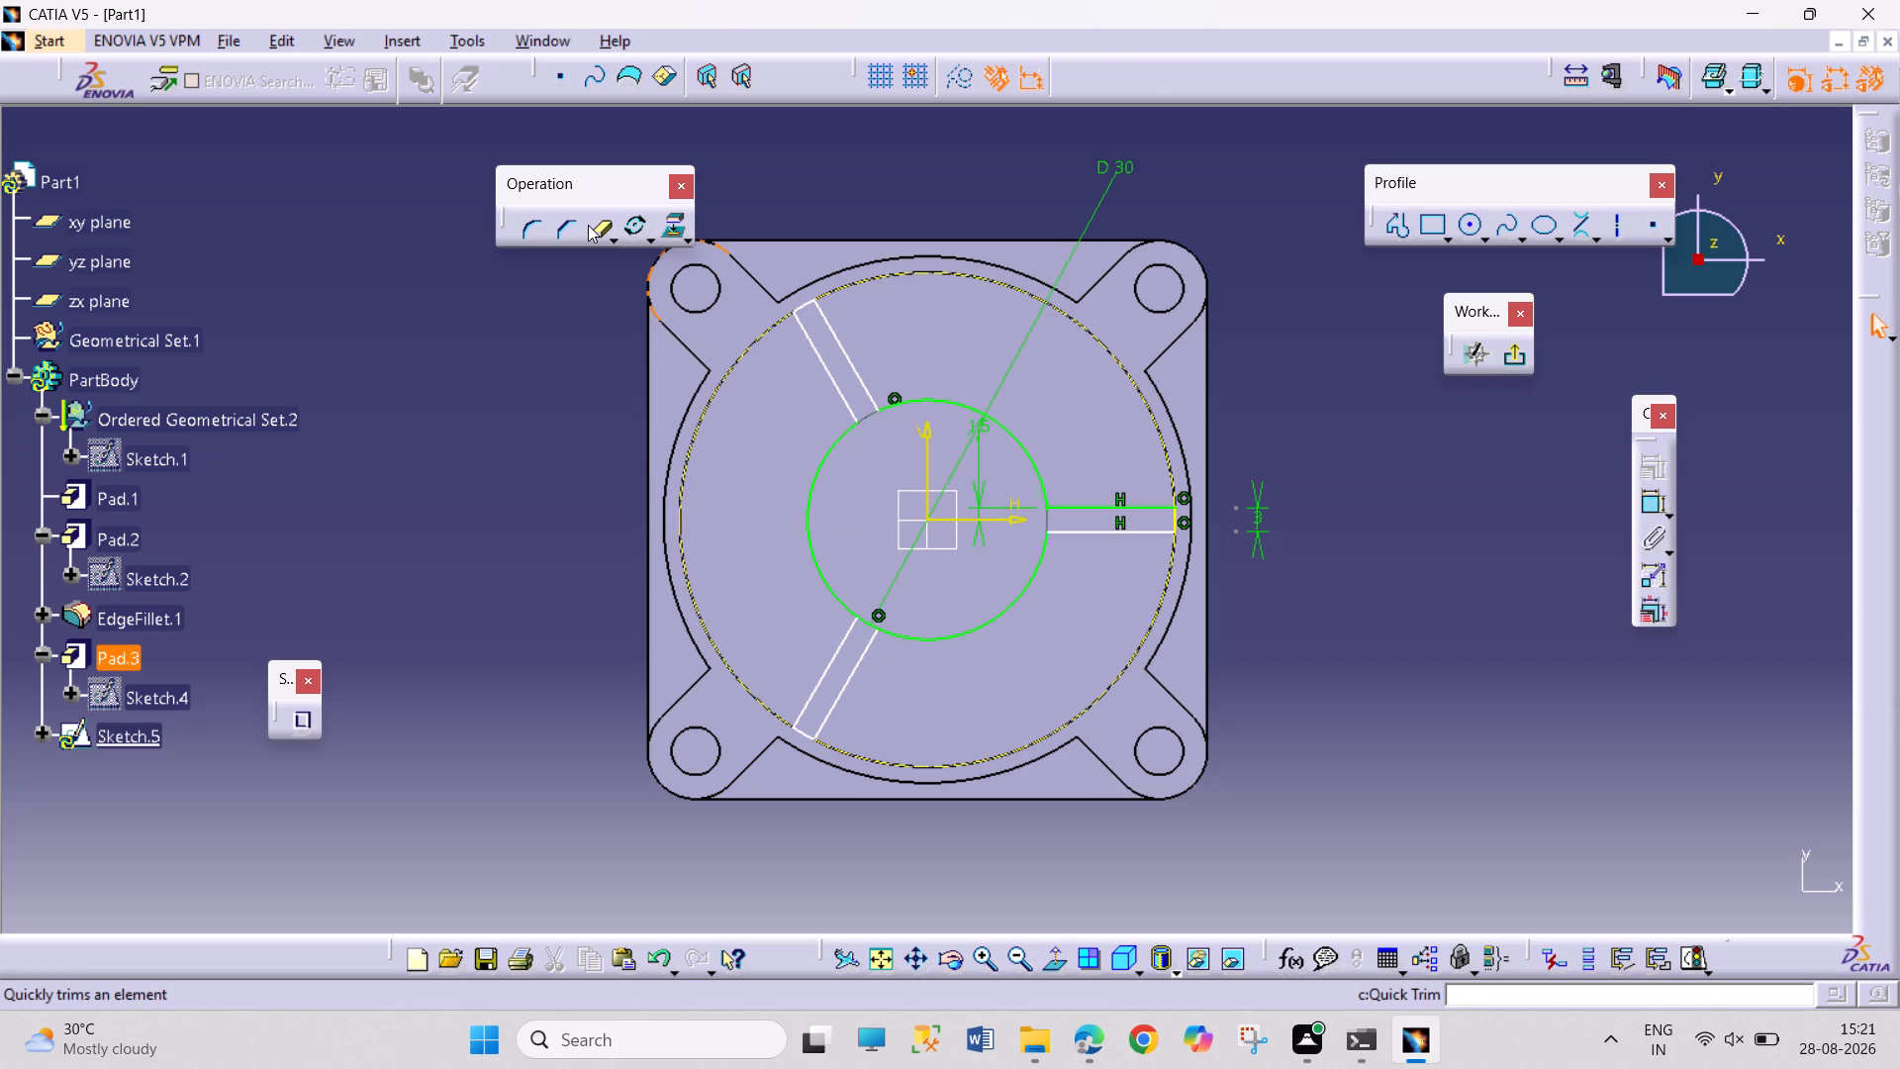
pyautogui.click(862, 622)
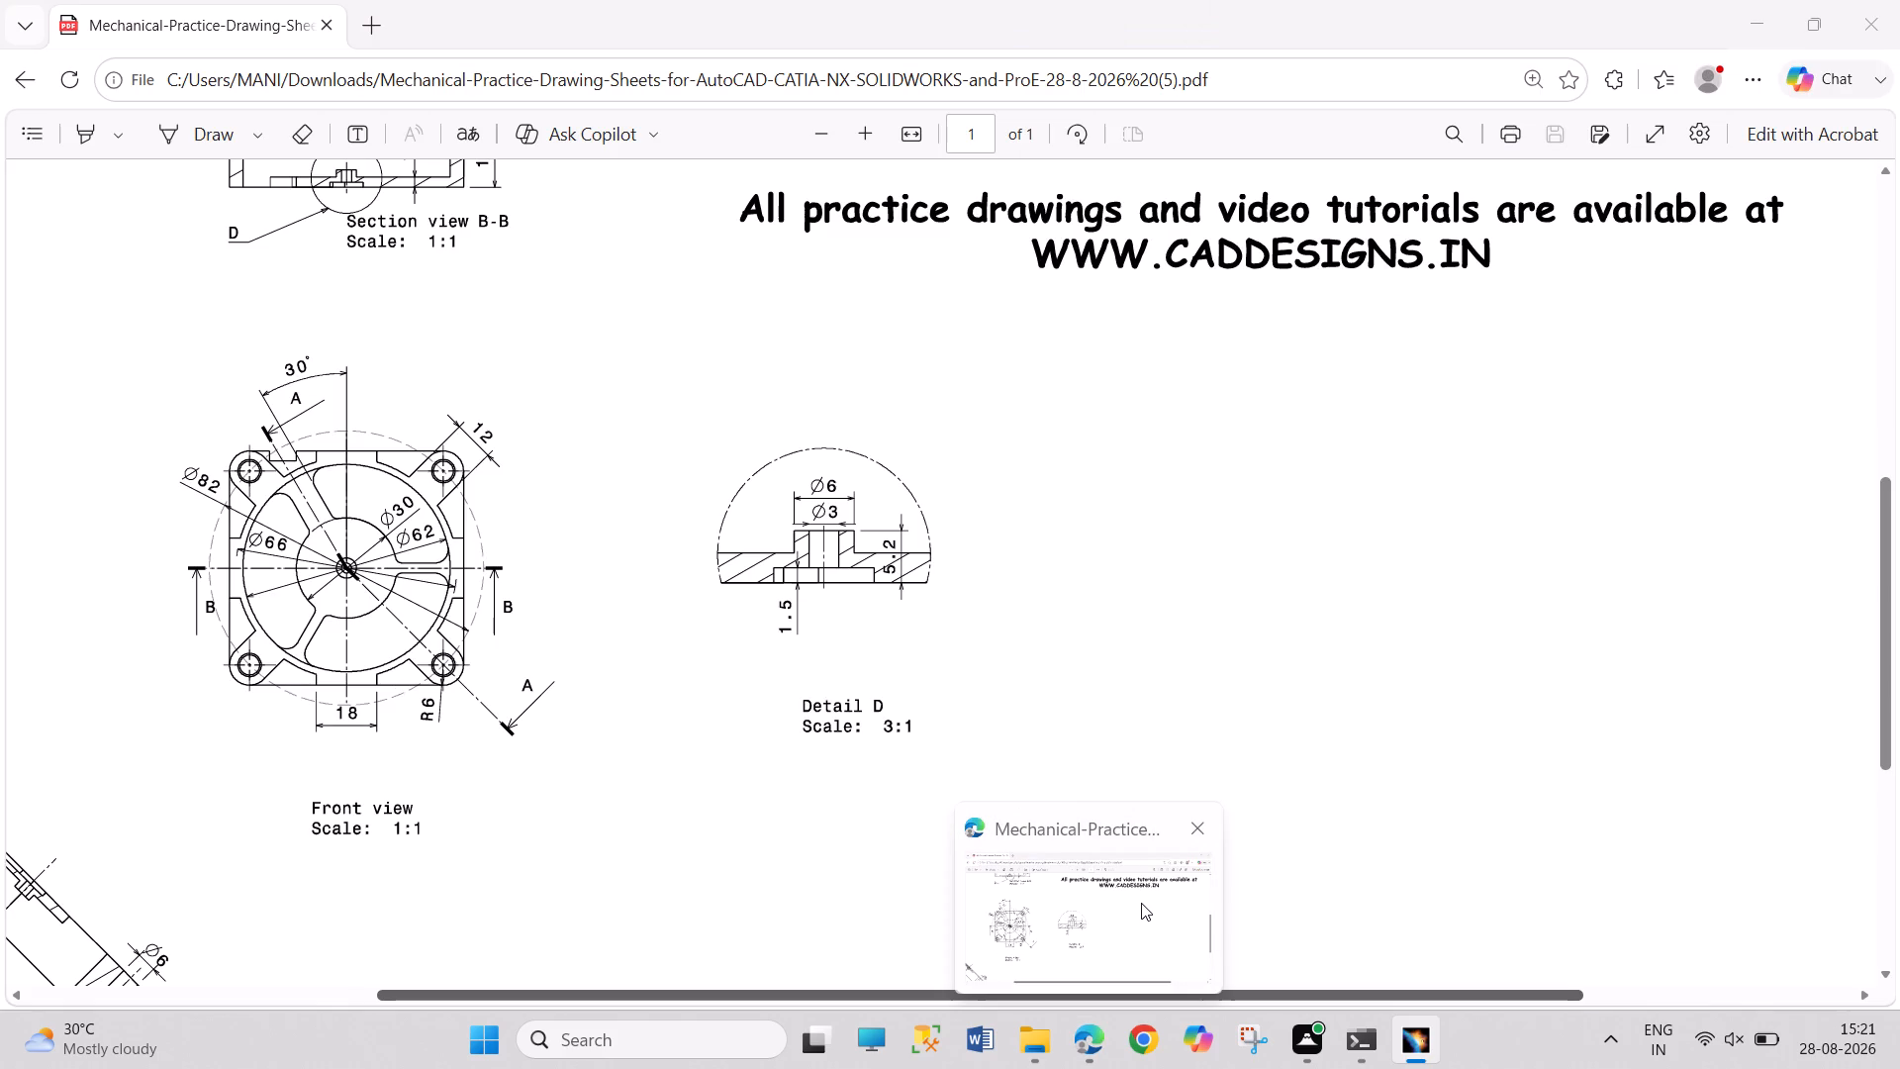
# Check the hub thickness in the PDF drawing, exit the hub-and-spoke sketch and pad it 1.5 mm.
pyautogui.click(1141, 903)
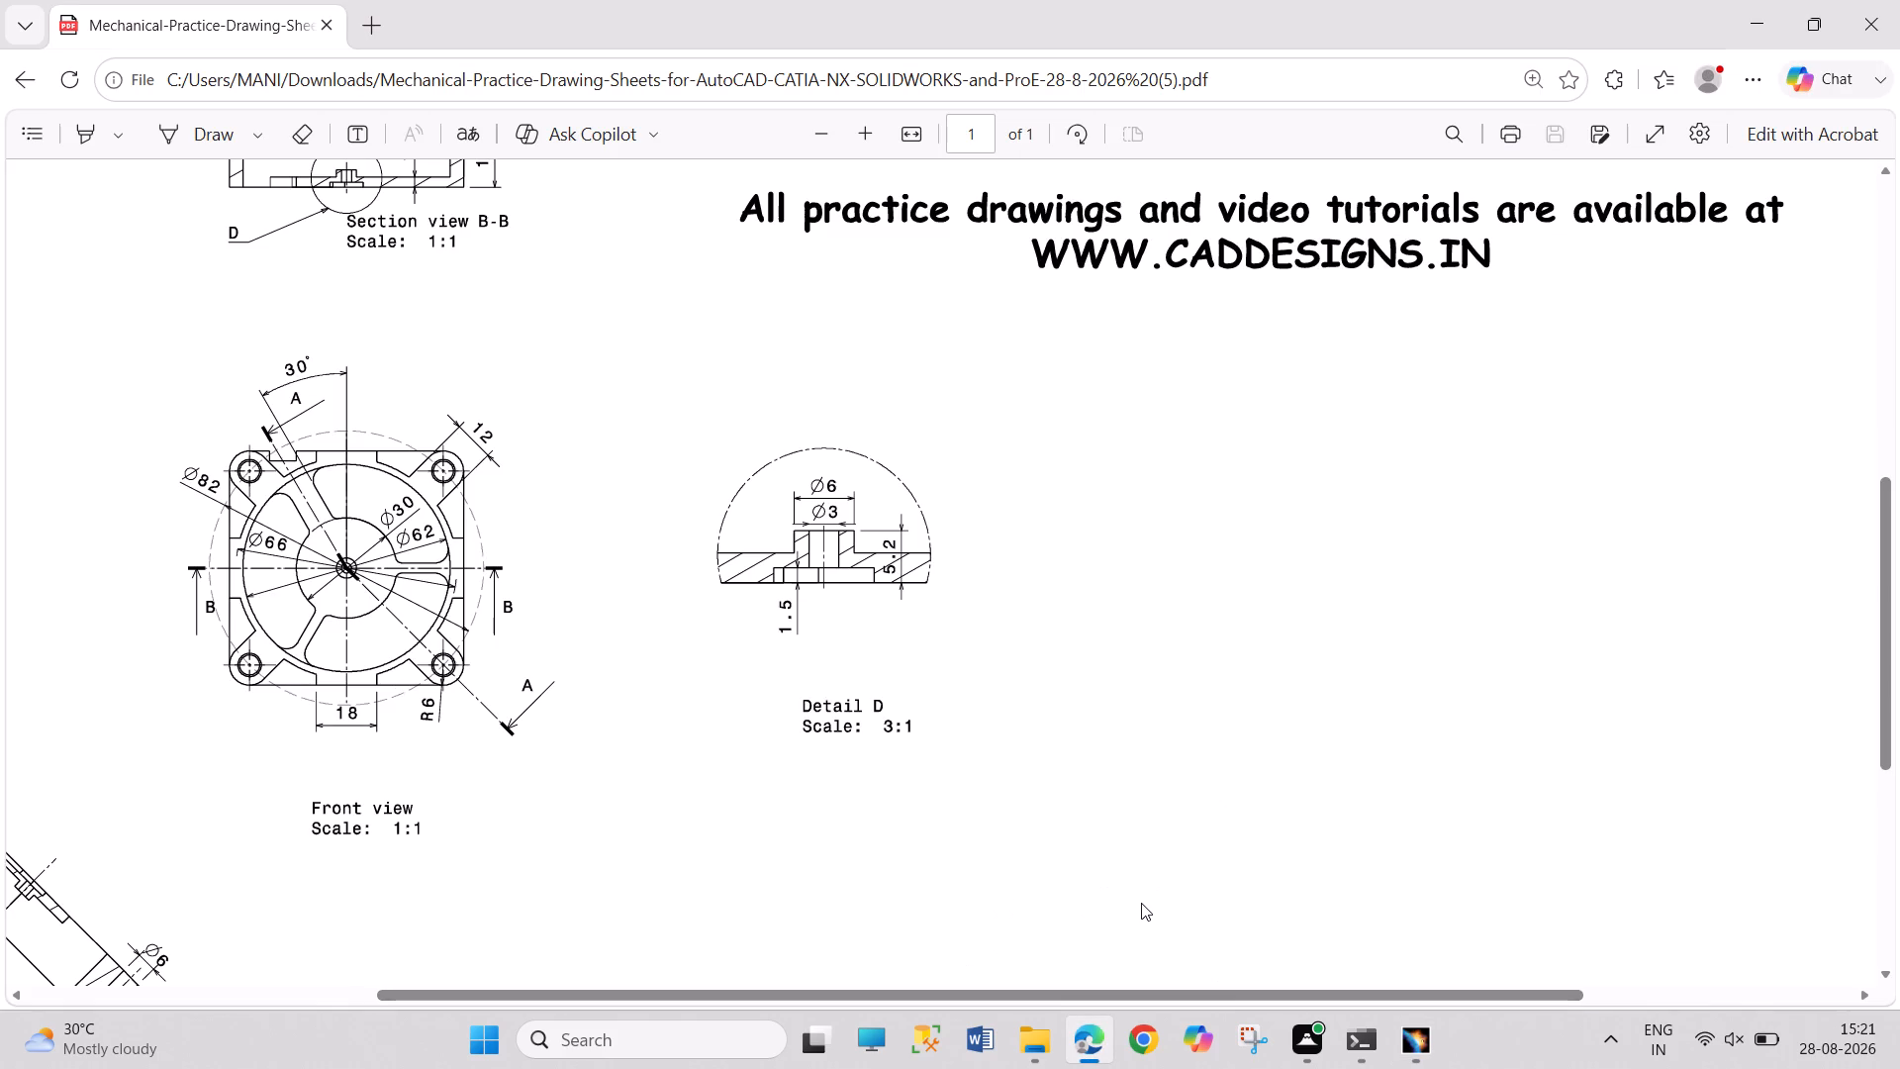
pyautogui.doubleClick(1141, 903)
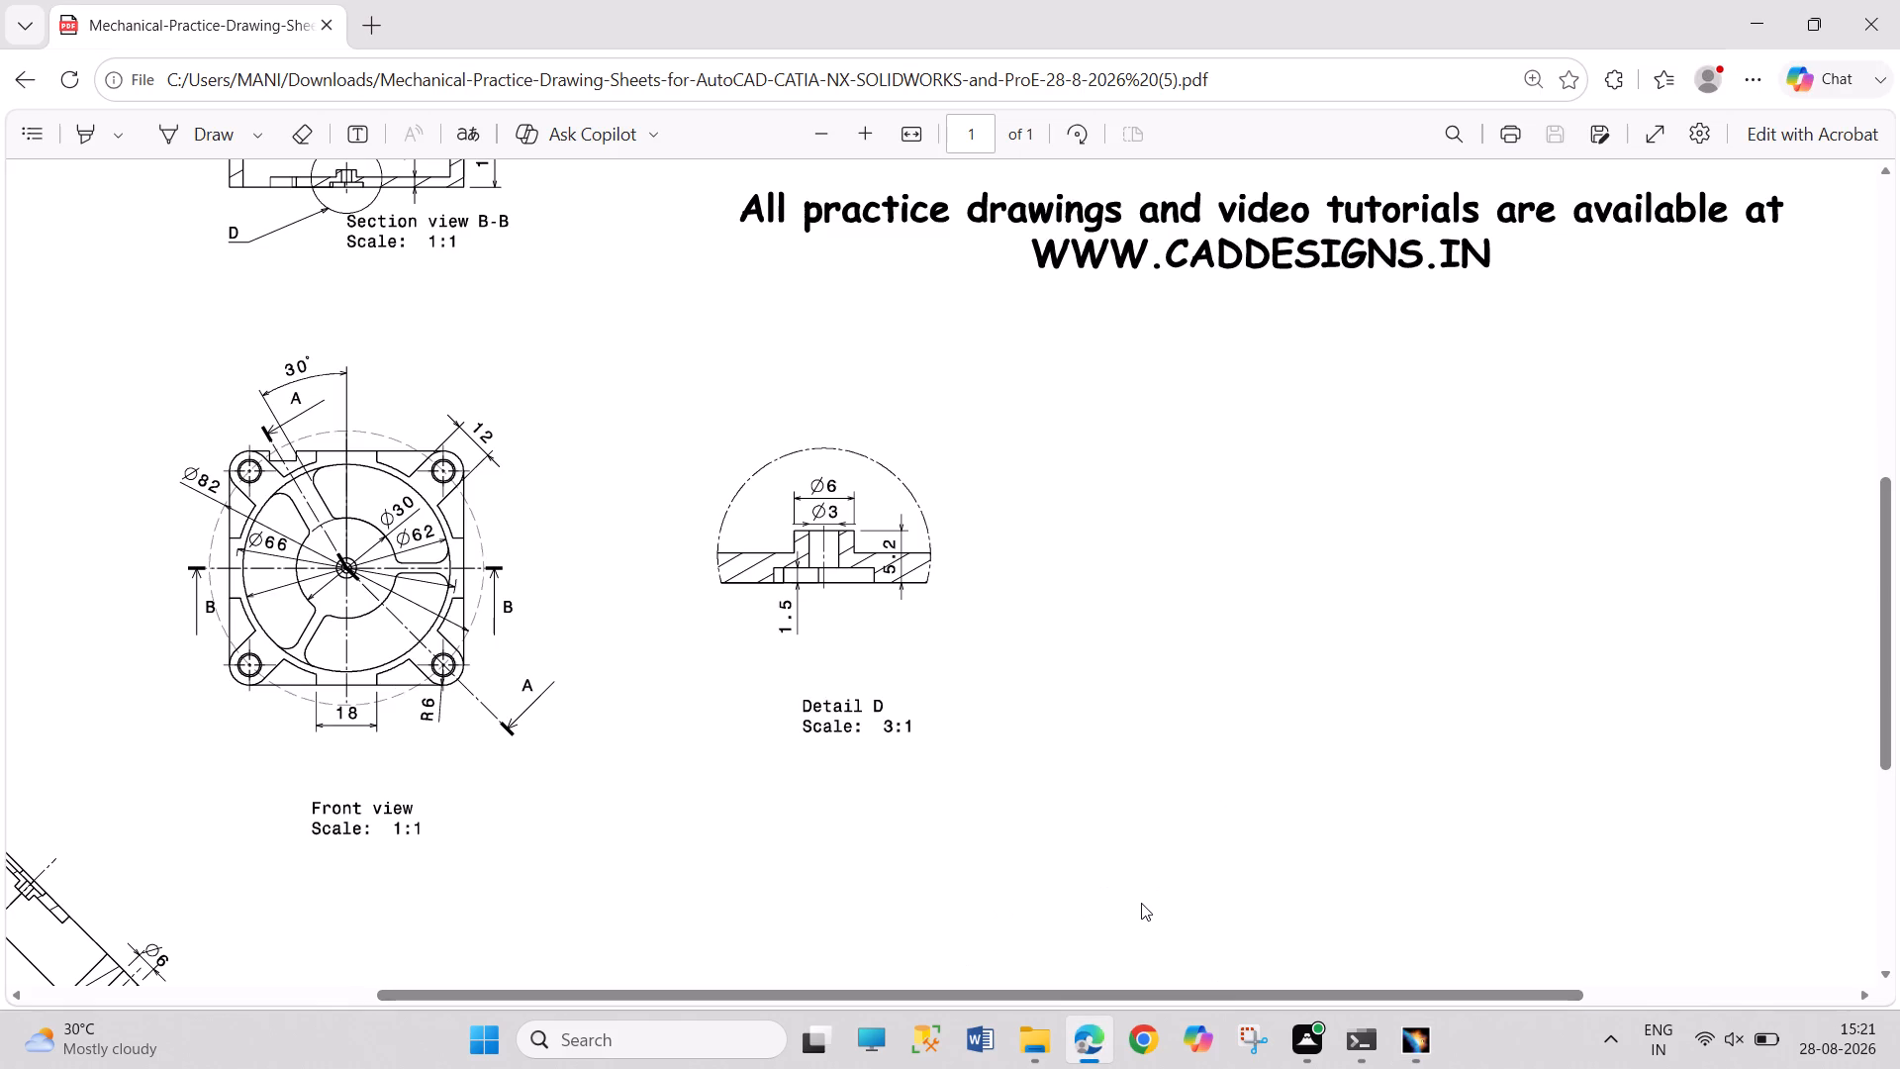
pyautogui.click(1141, 903)
pyautogui.click(1421, 1028)
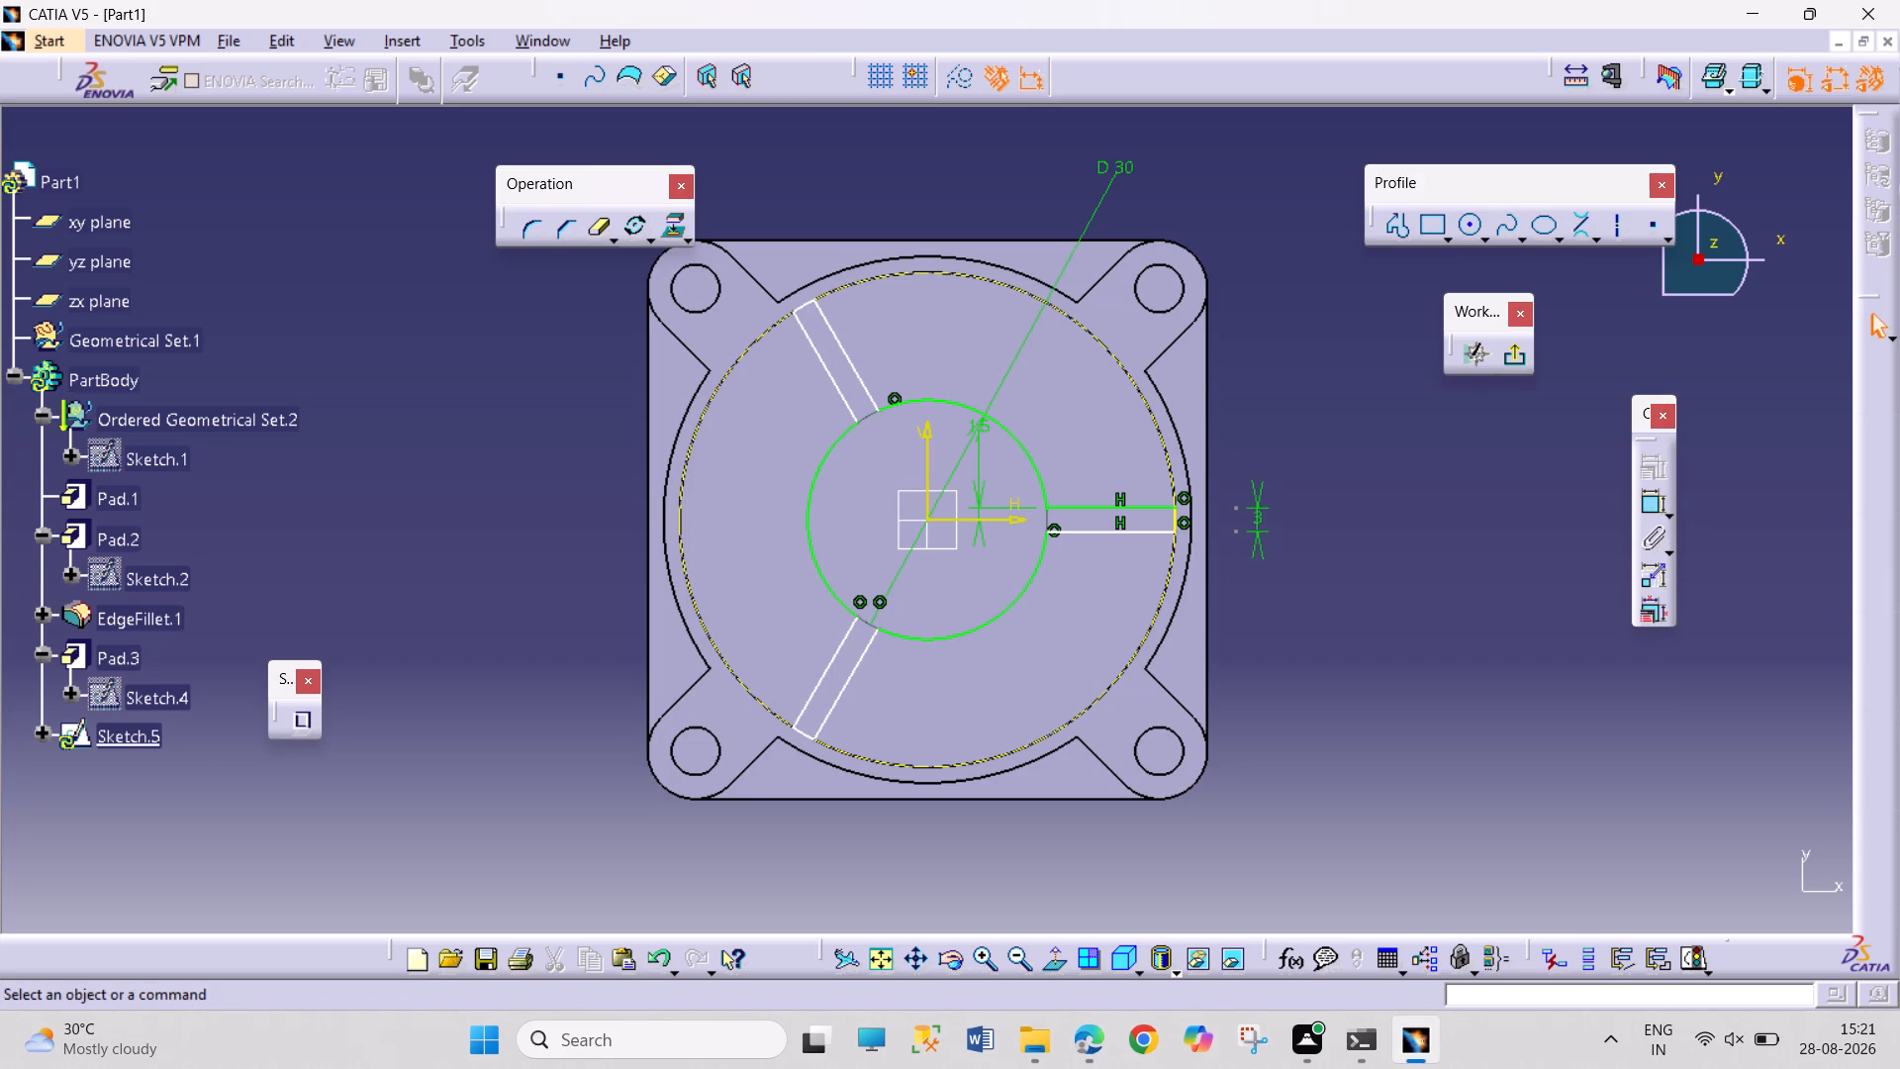
pyautogui.click(1509, 367)
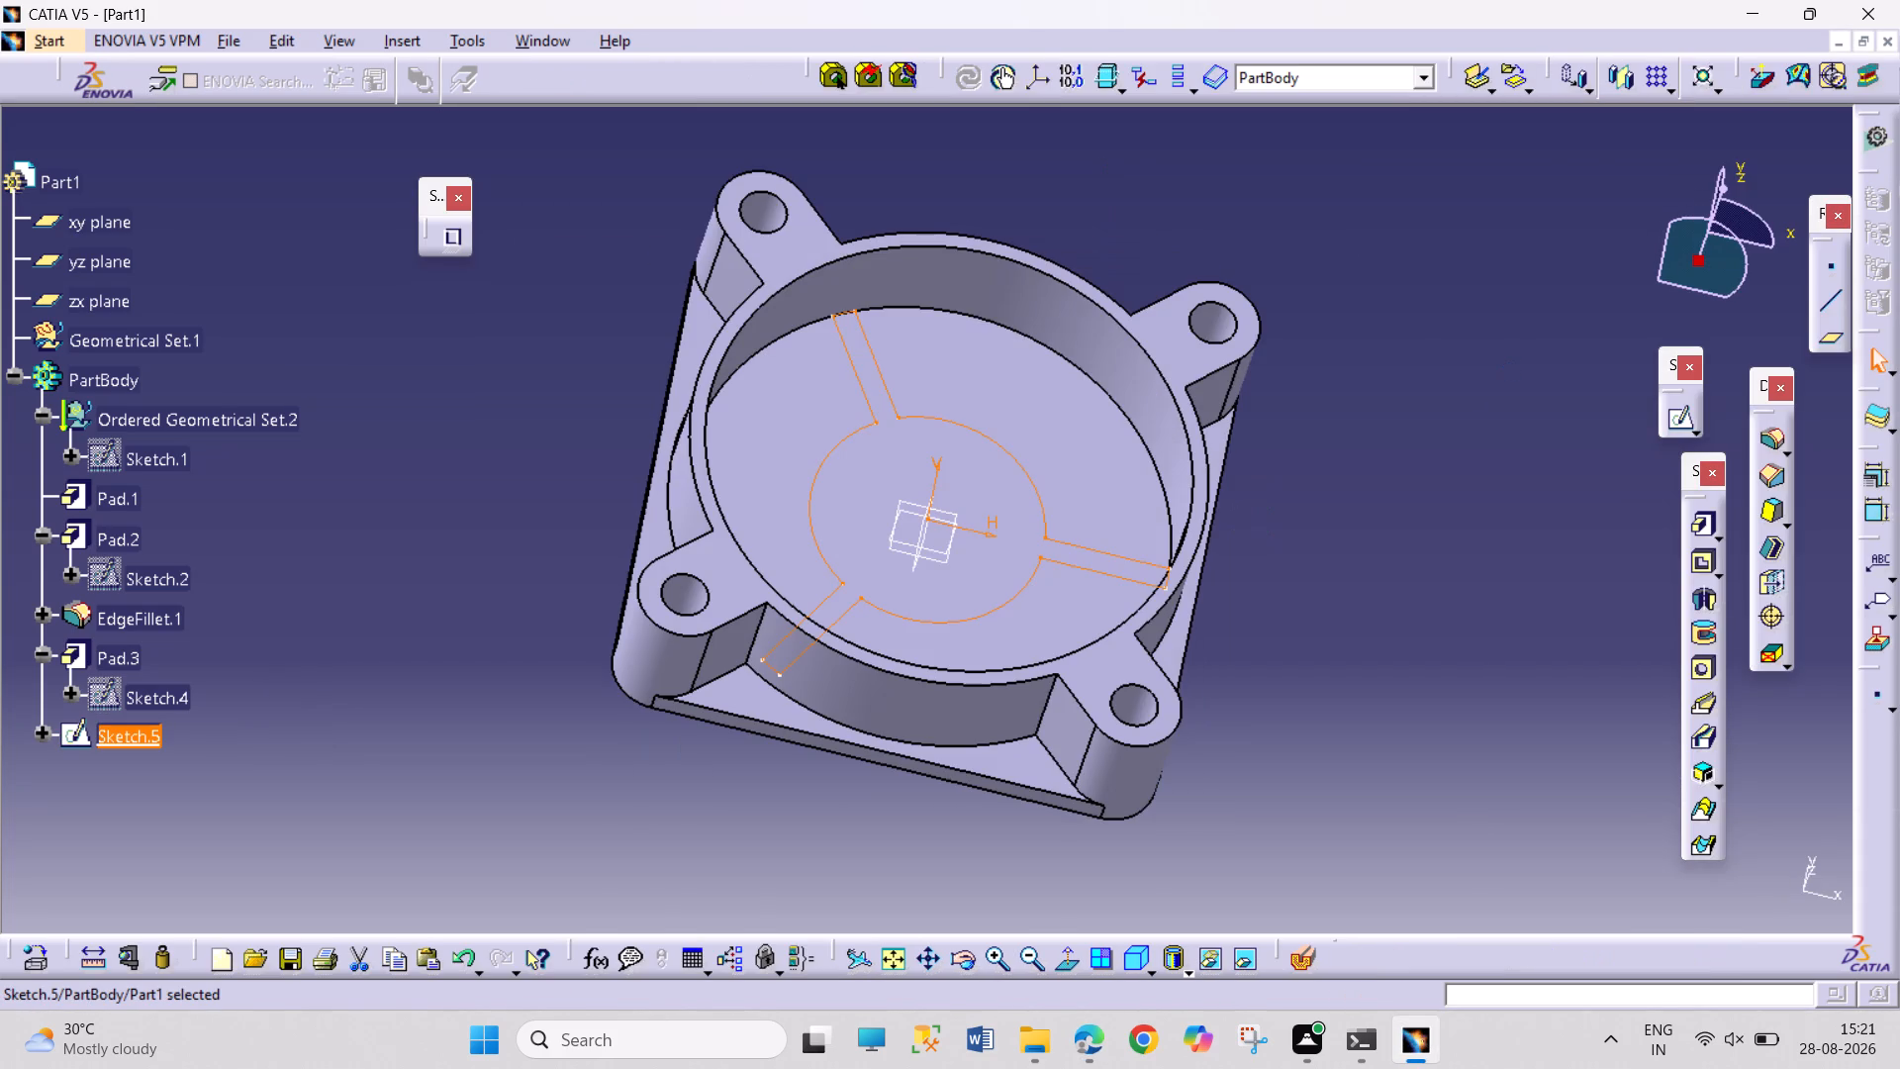
pyautogui.click(1705, 524)
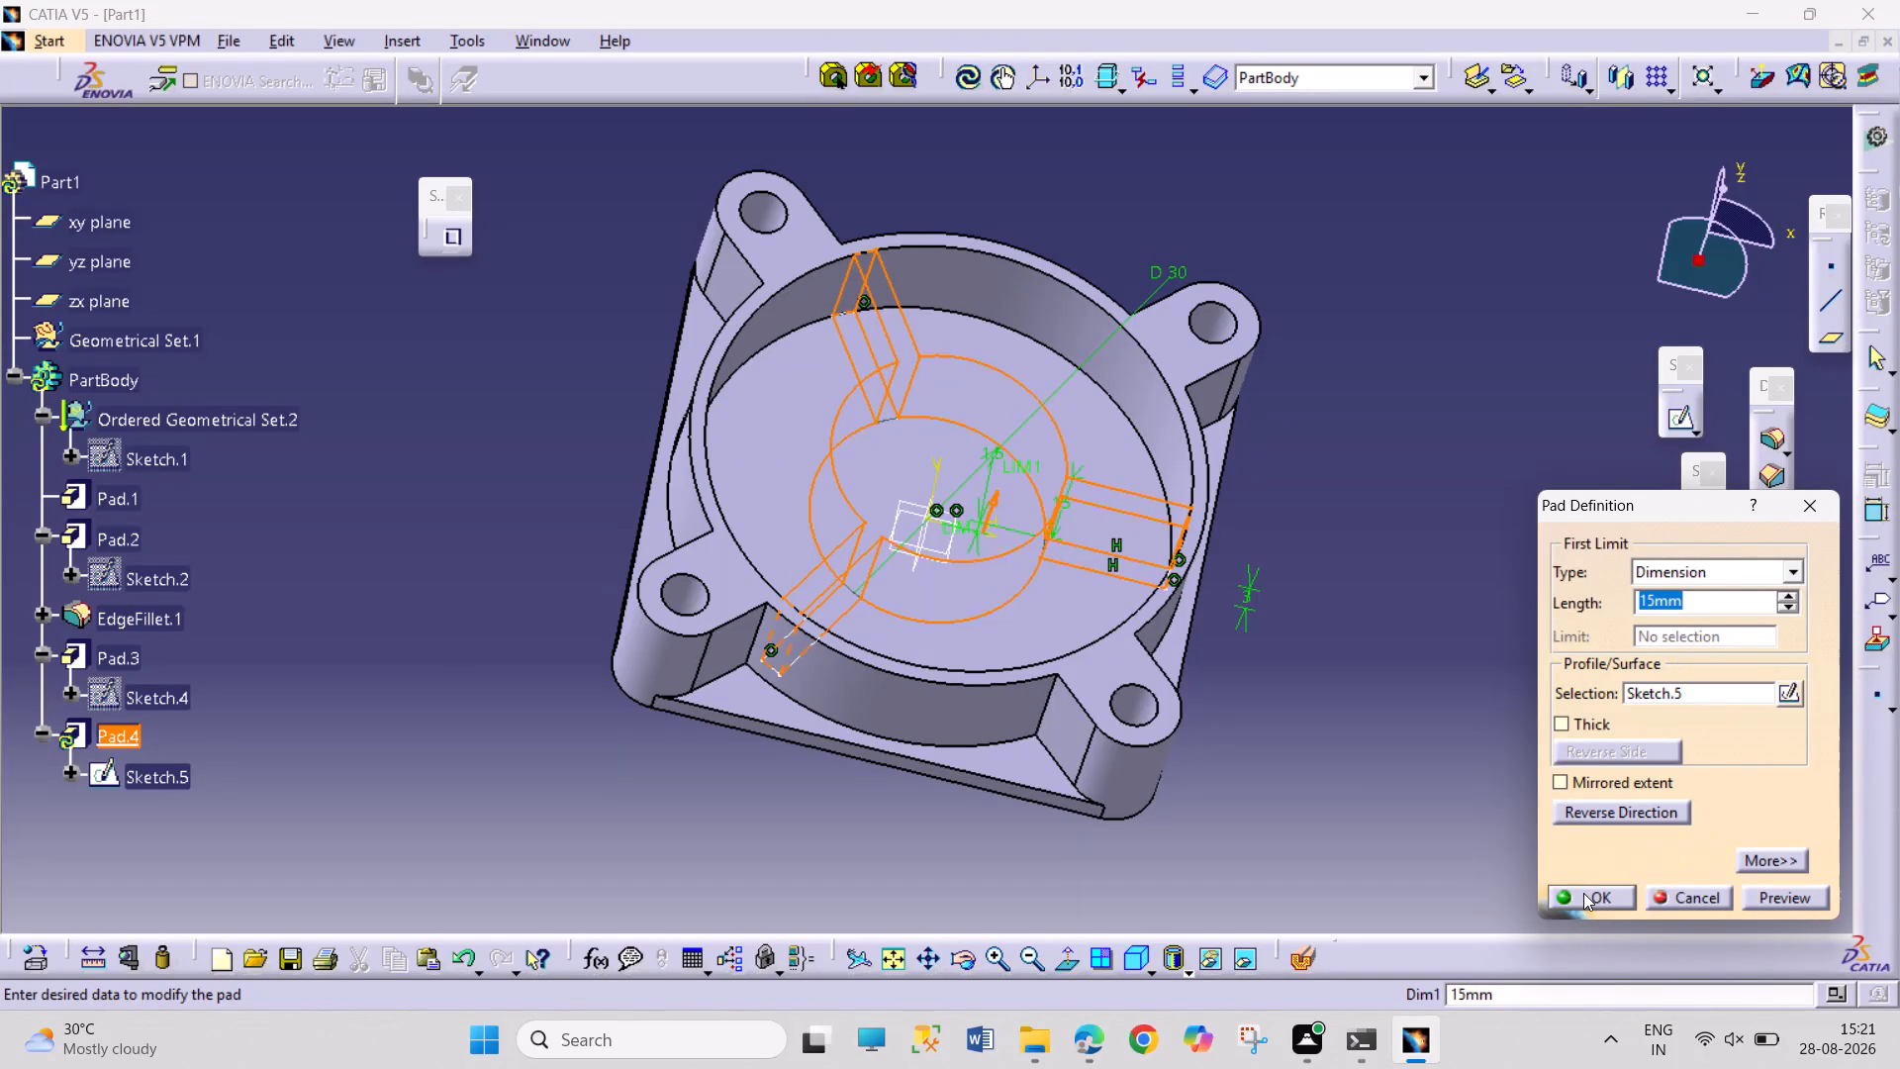
pyautogui.click(1097, 1047)
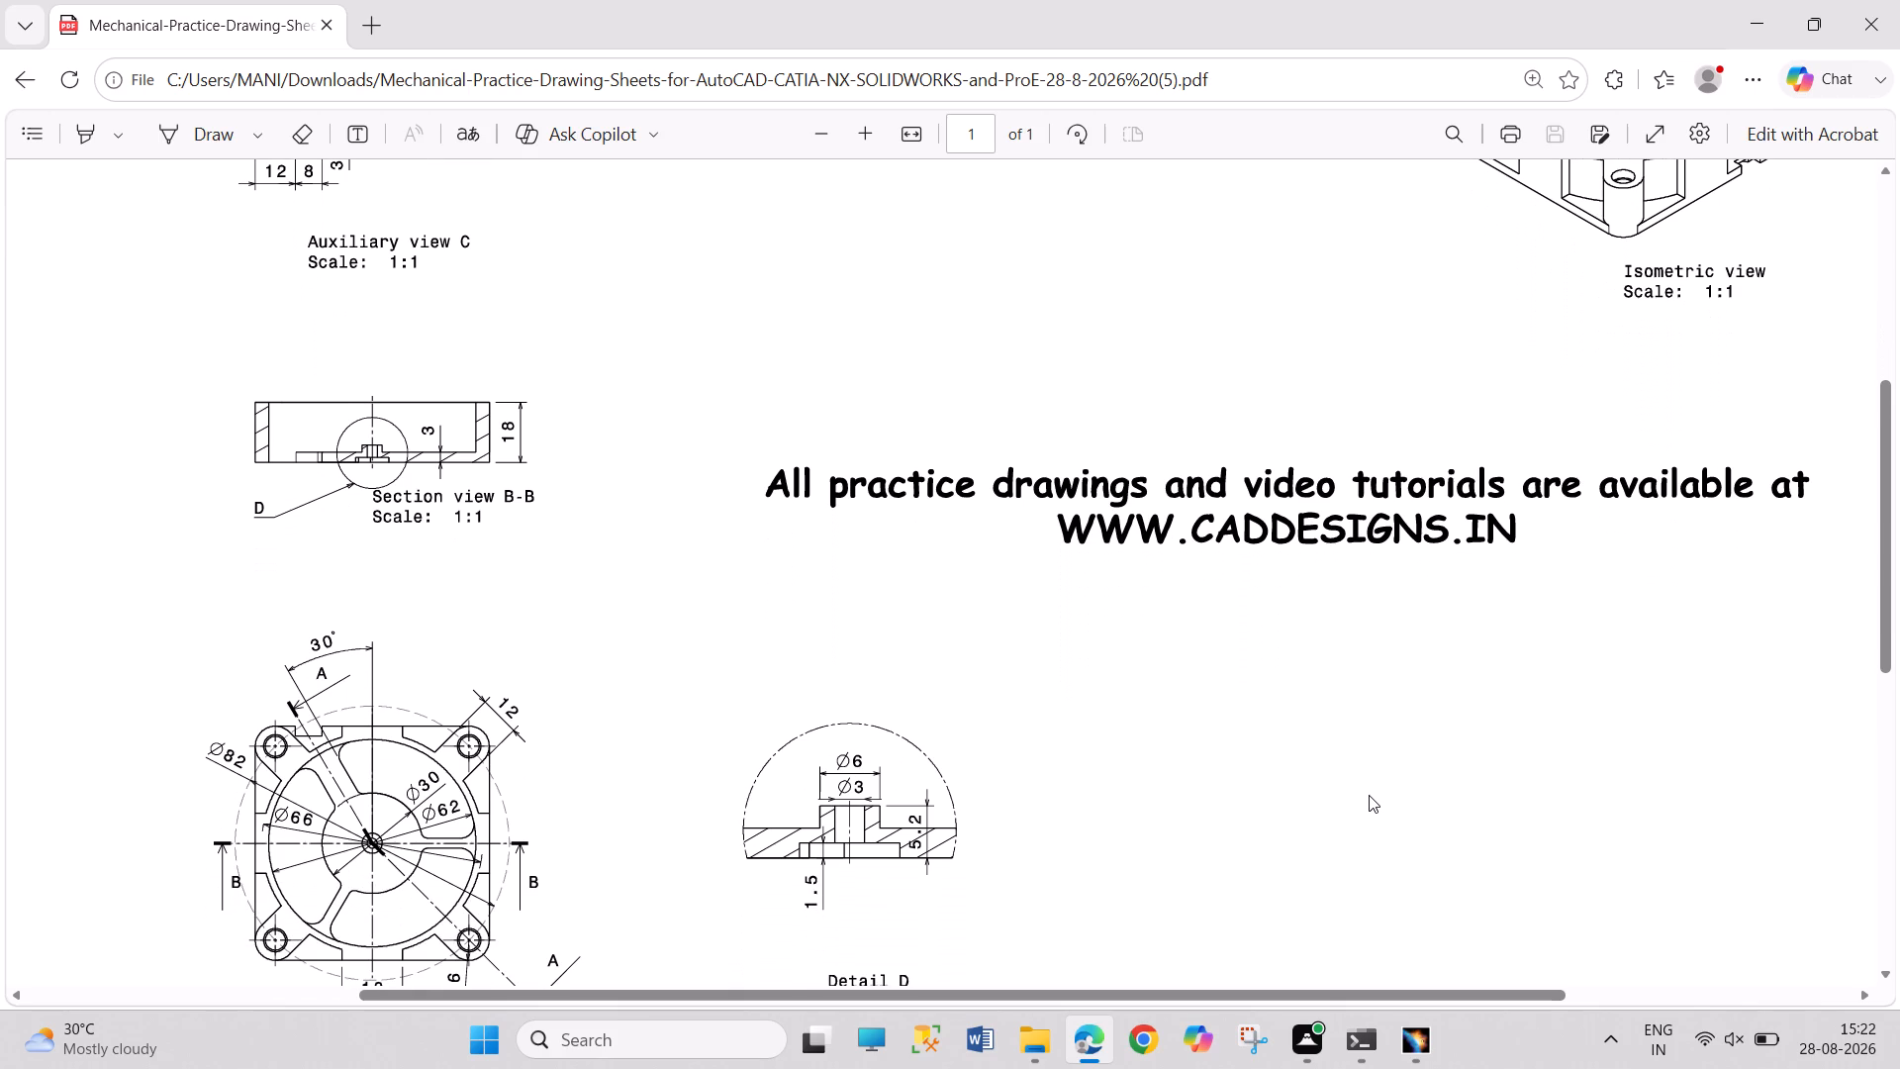
pyautogui.doubleClick(1369, 795)
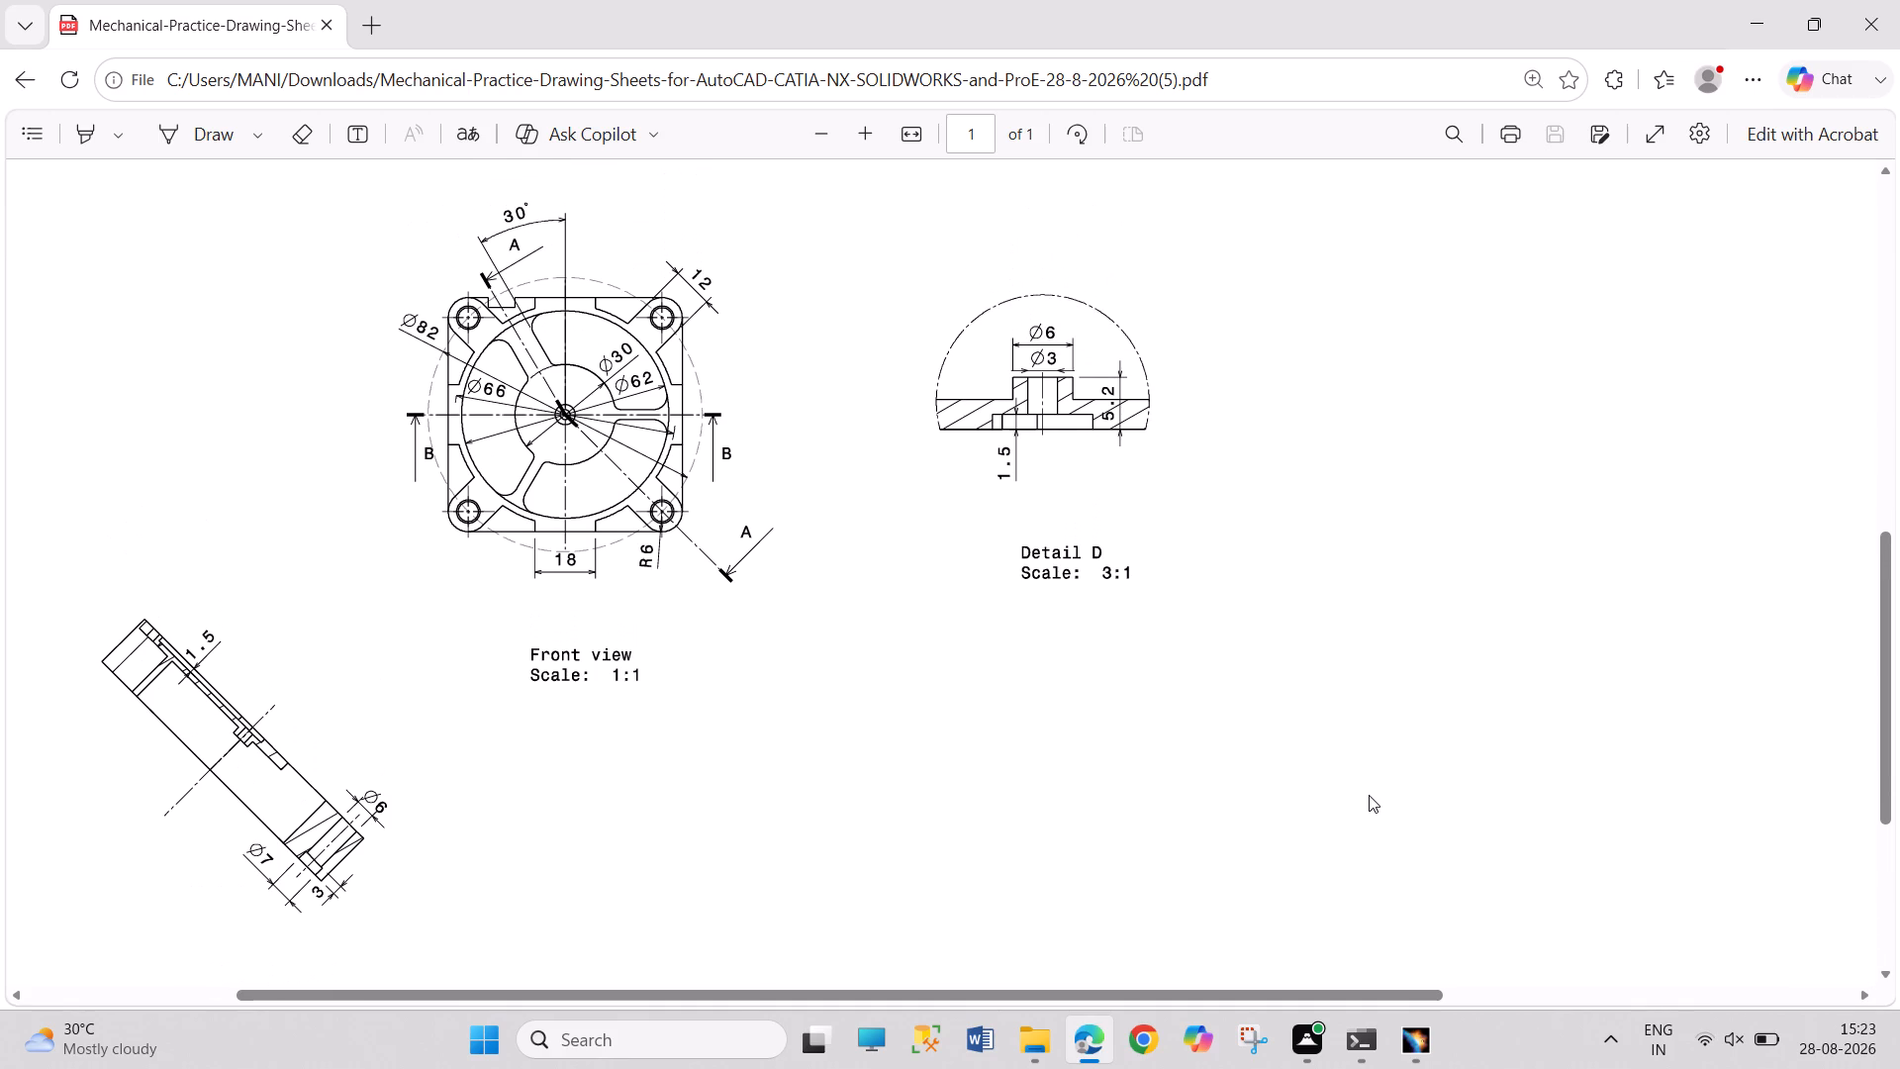
pyautogui.click(1369, 795)
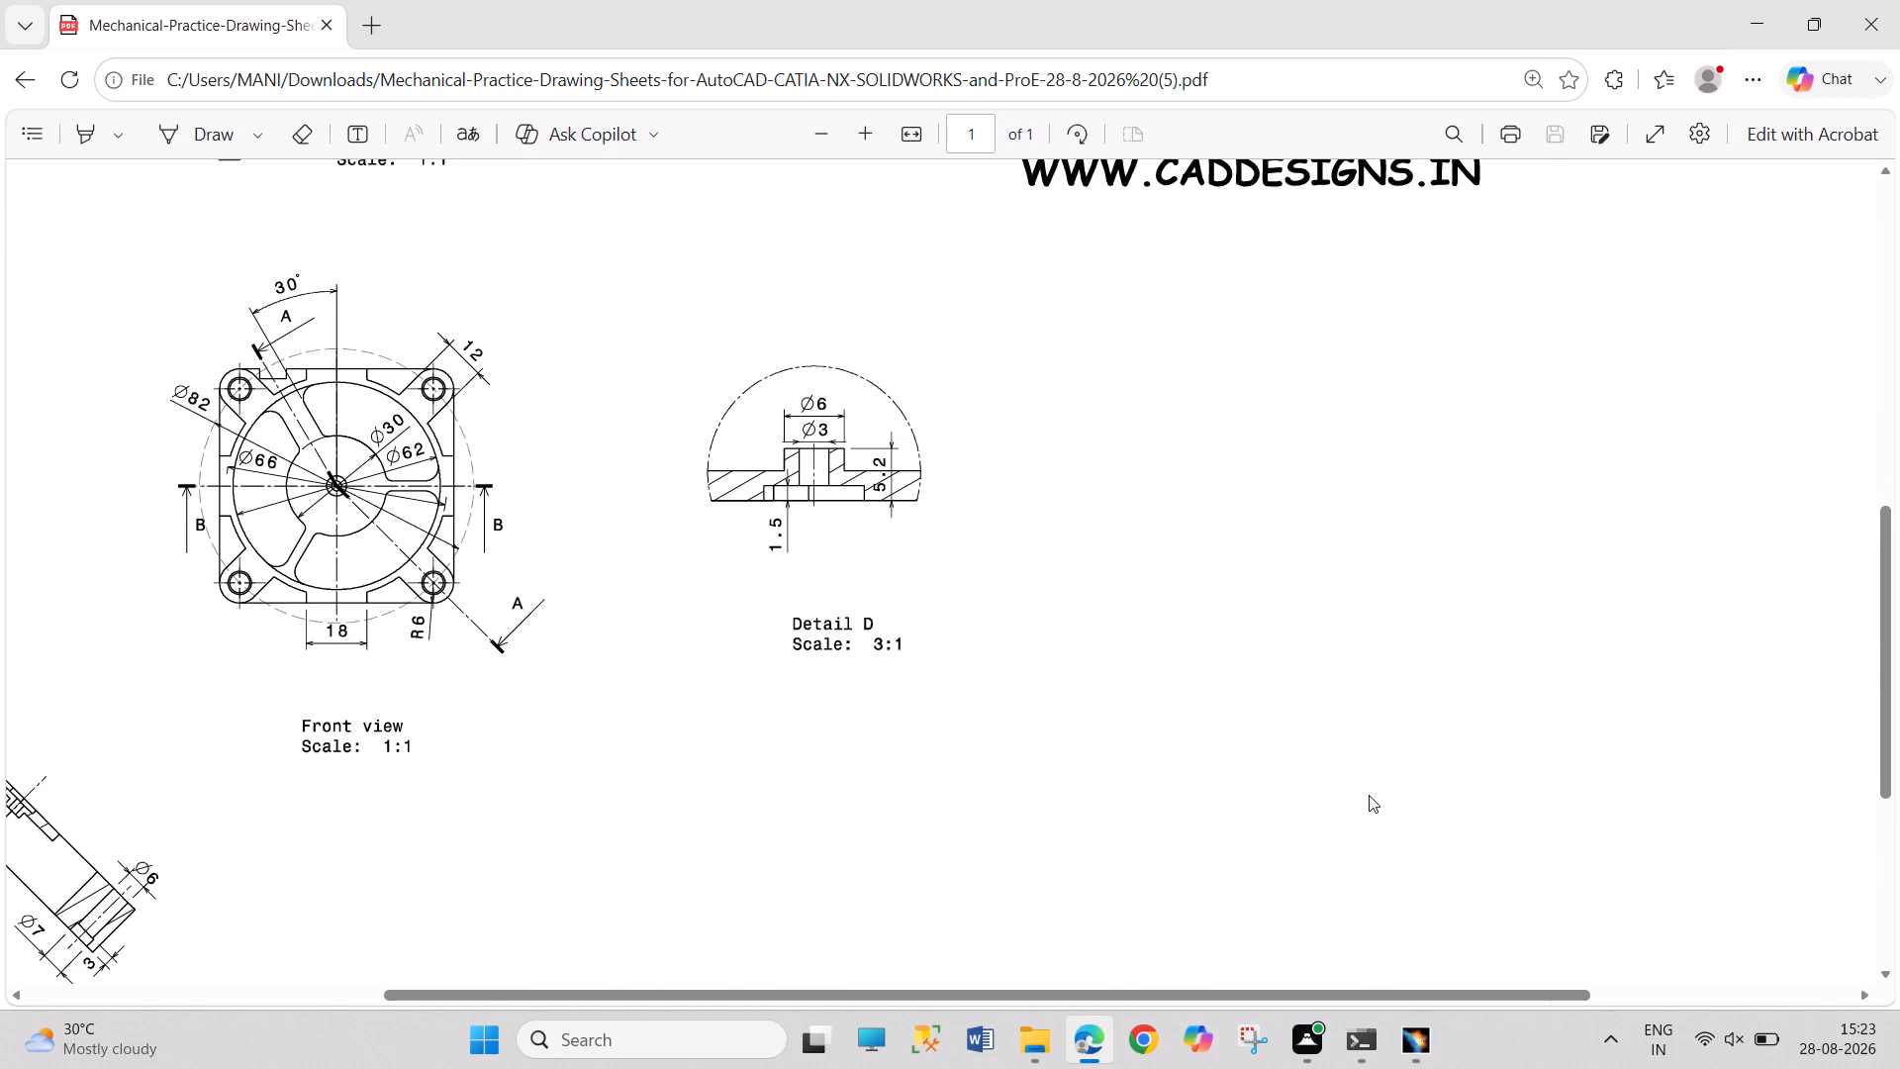
pyautogui.click(1422, 1028)
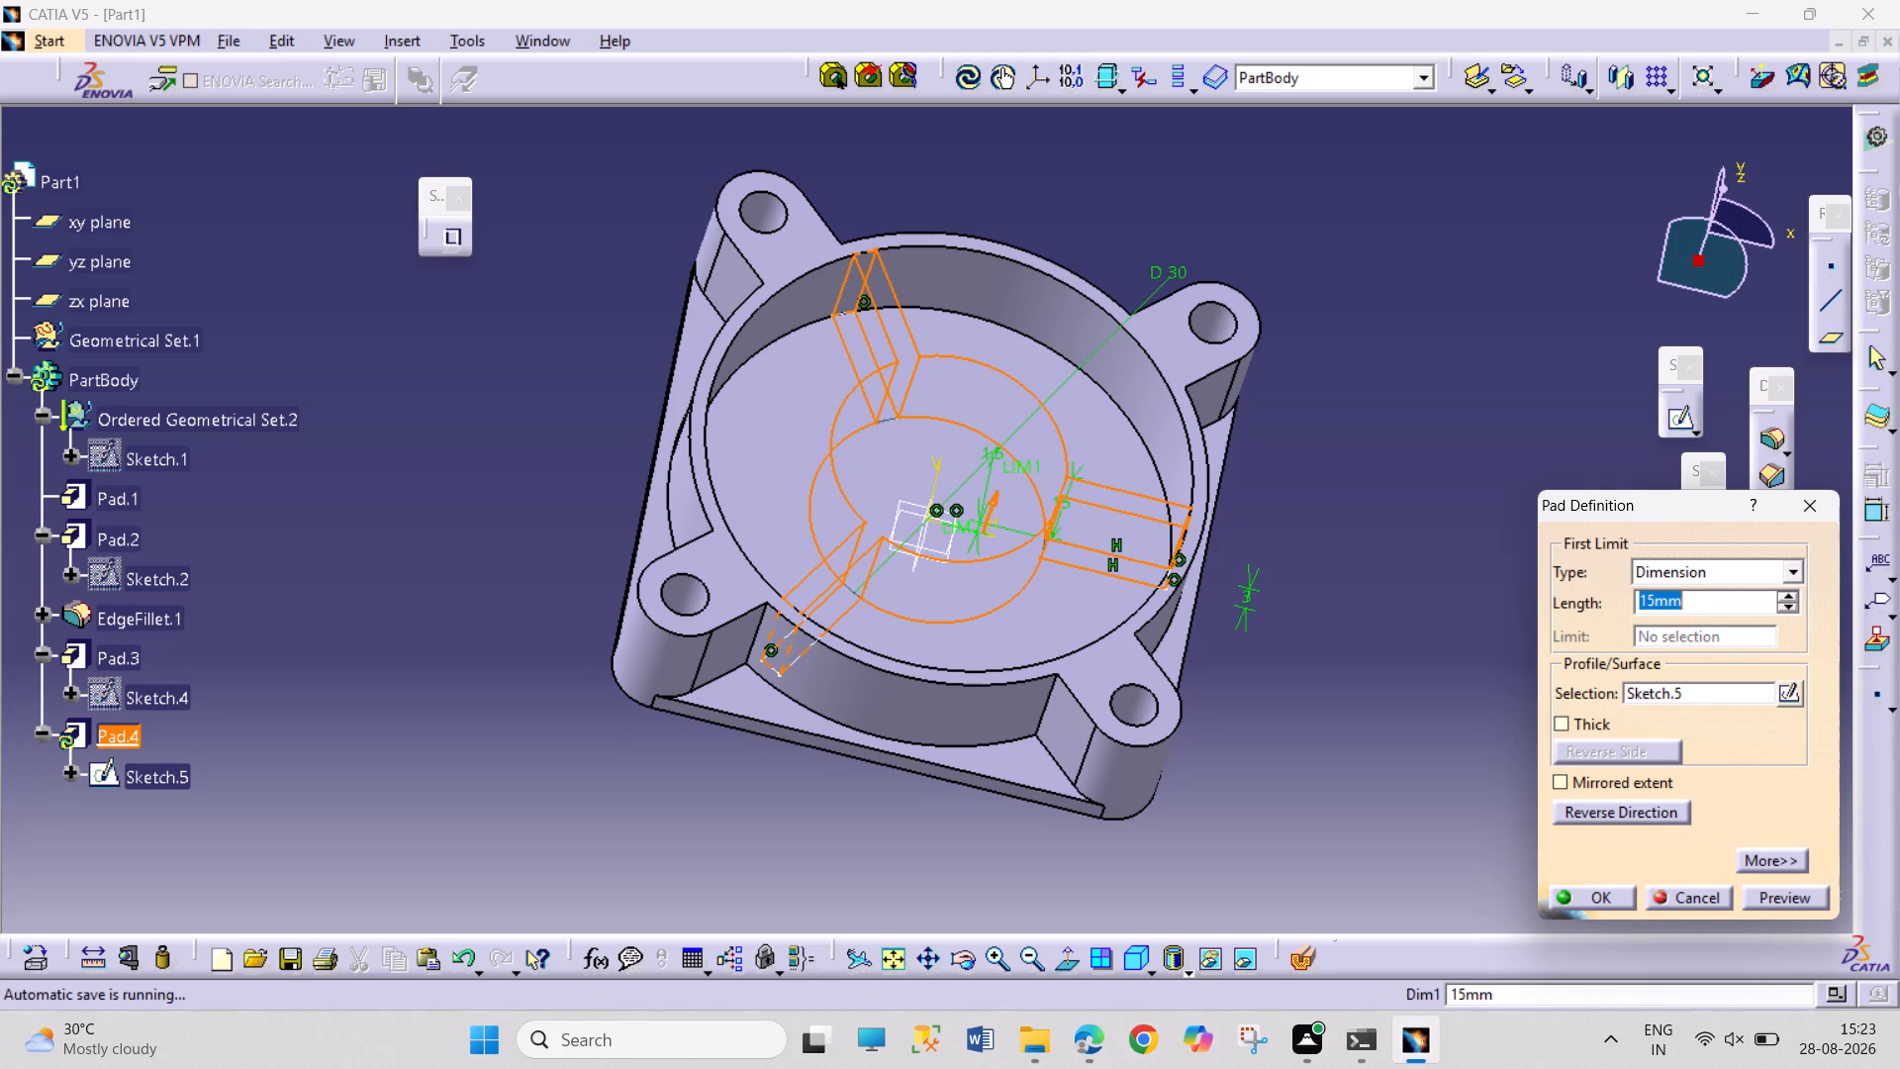
pyautogui.write('1.5')
pyautogui.press('Return')
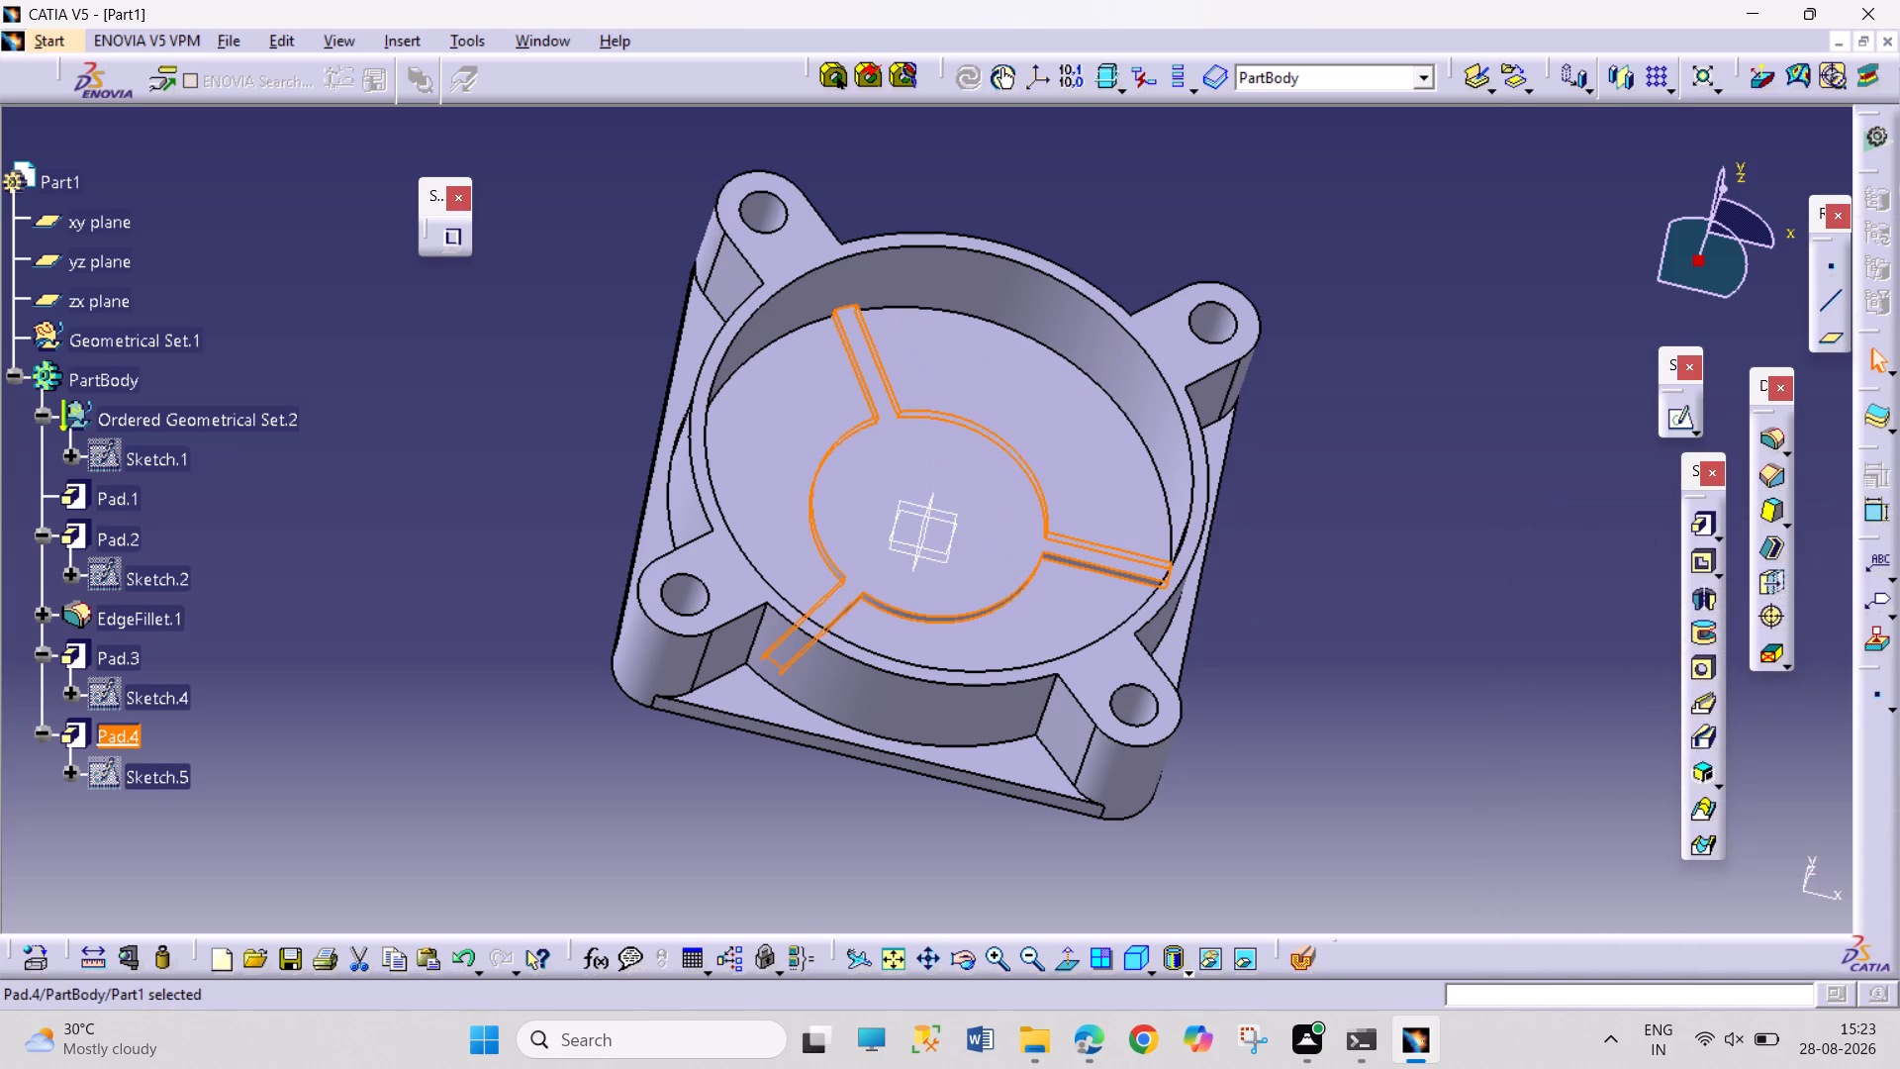
pyautogui.click(1448, 772)
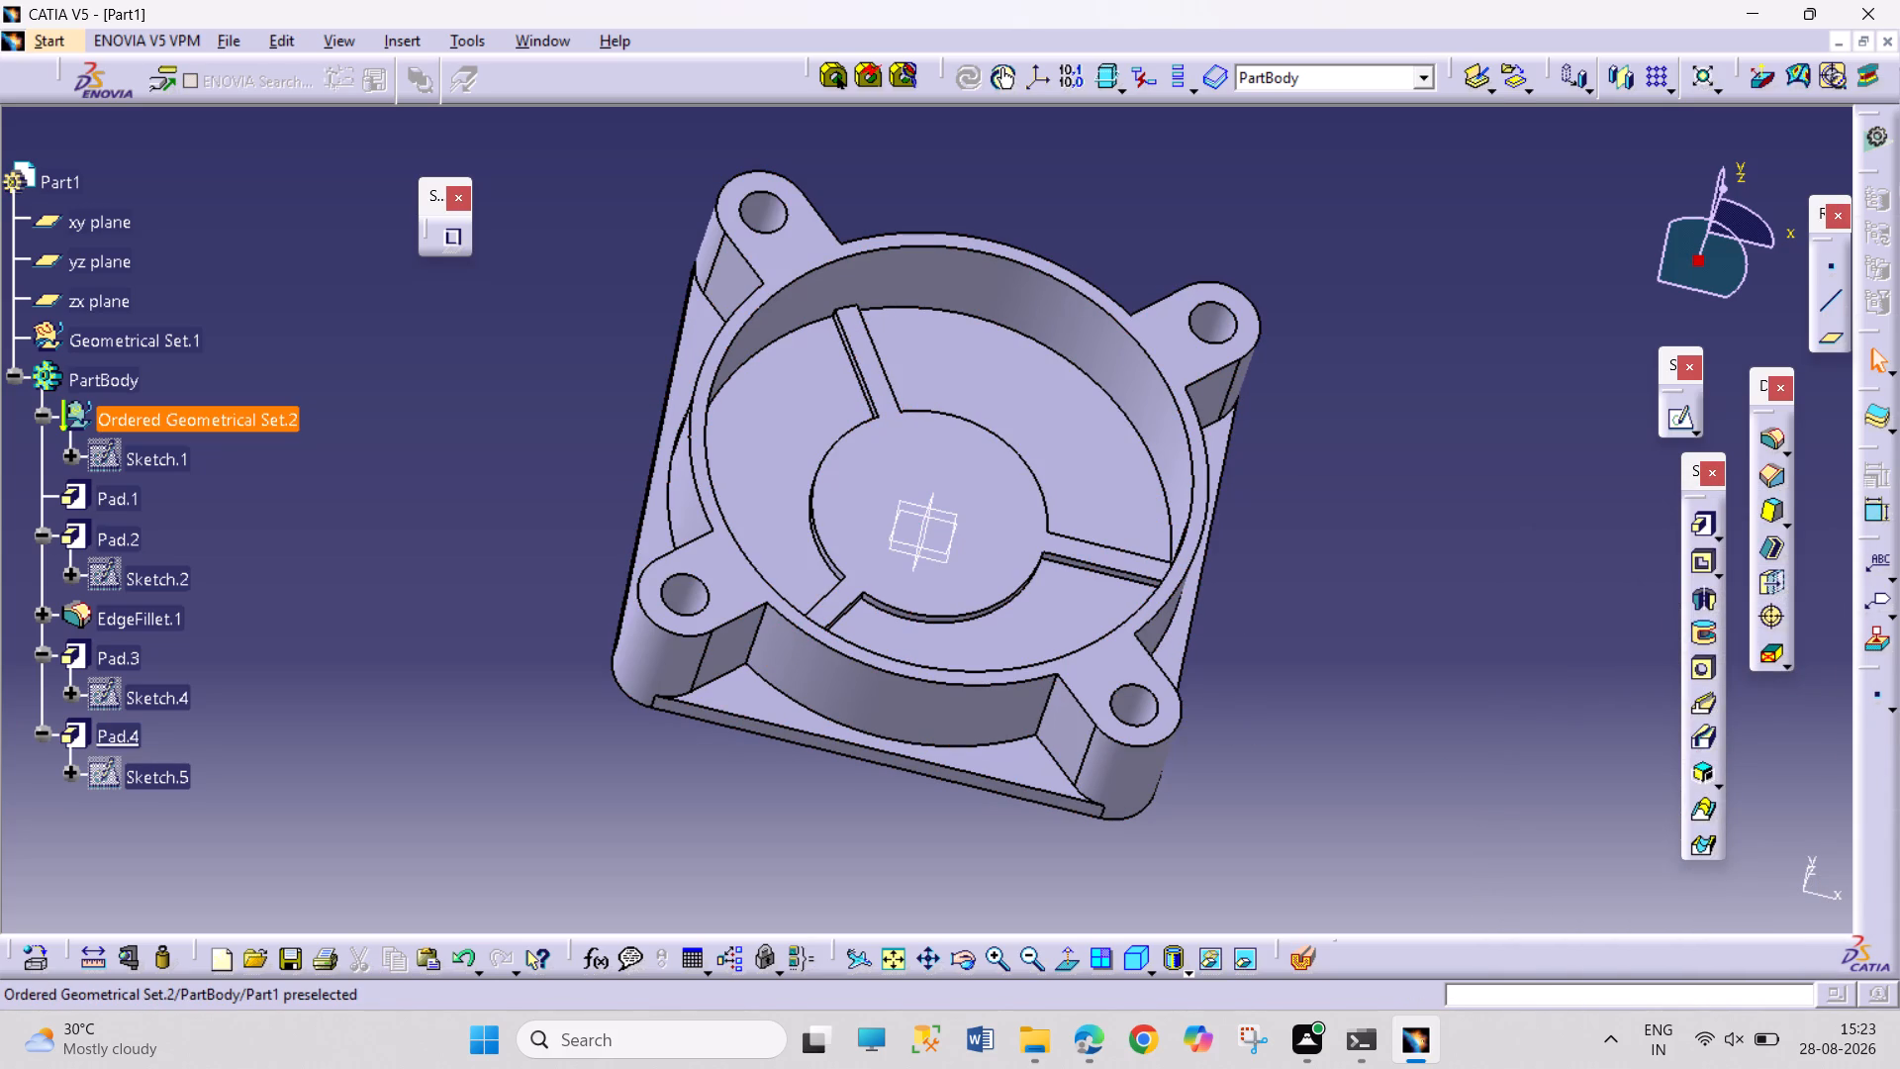
# Set the length of the square base plate's pad to 1.5 mm.
pyautogui.doubleClick(98, 504)
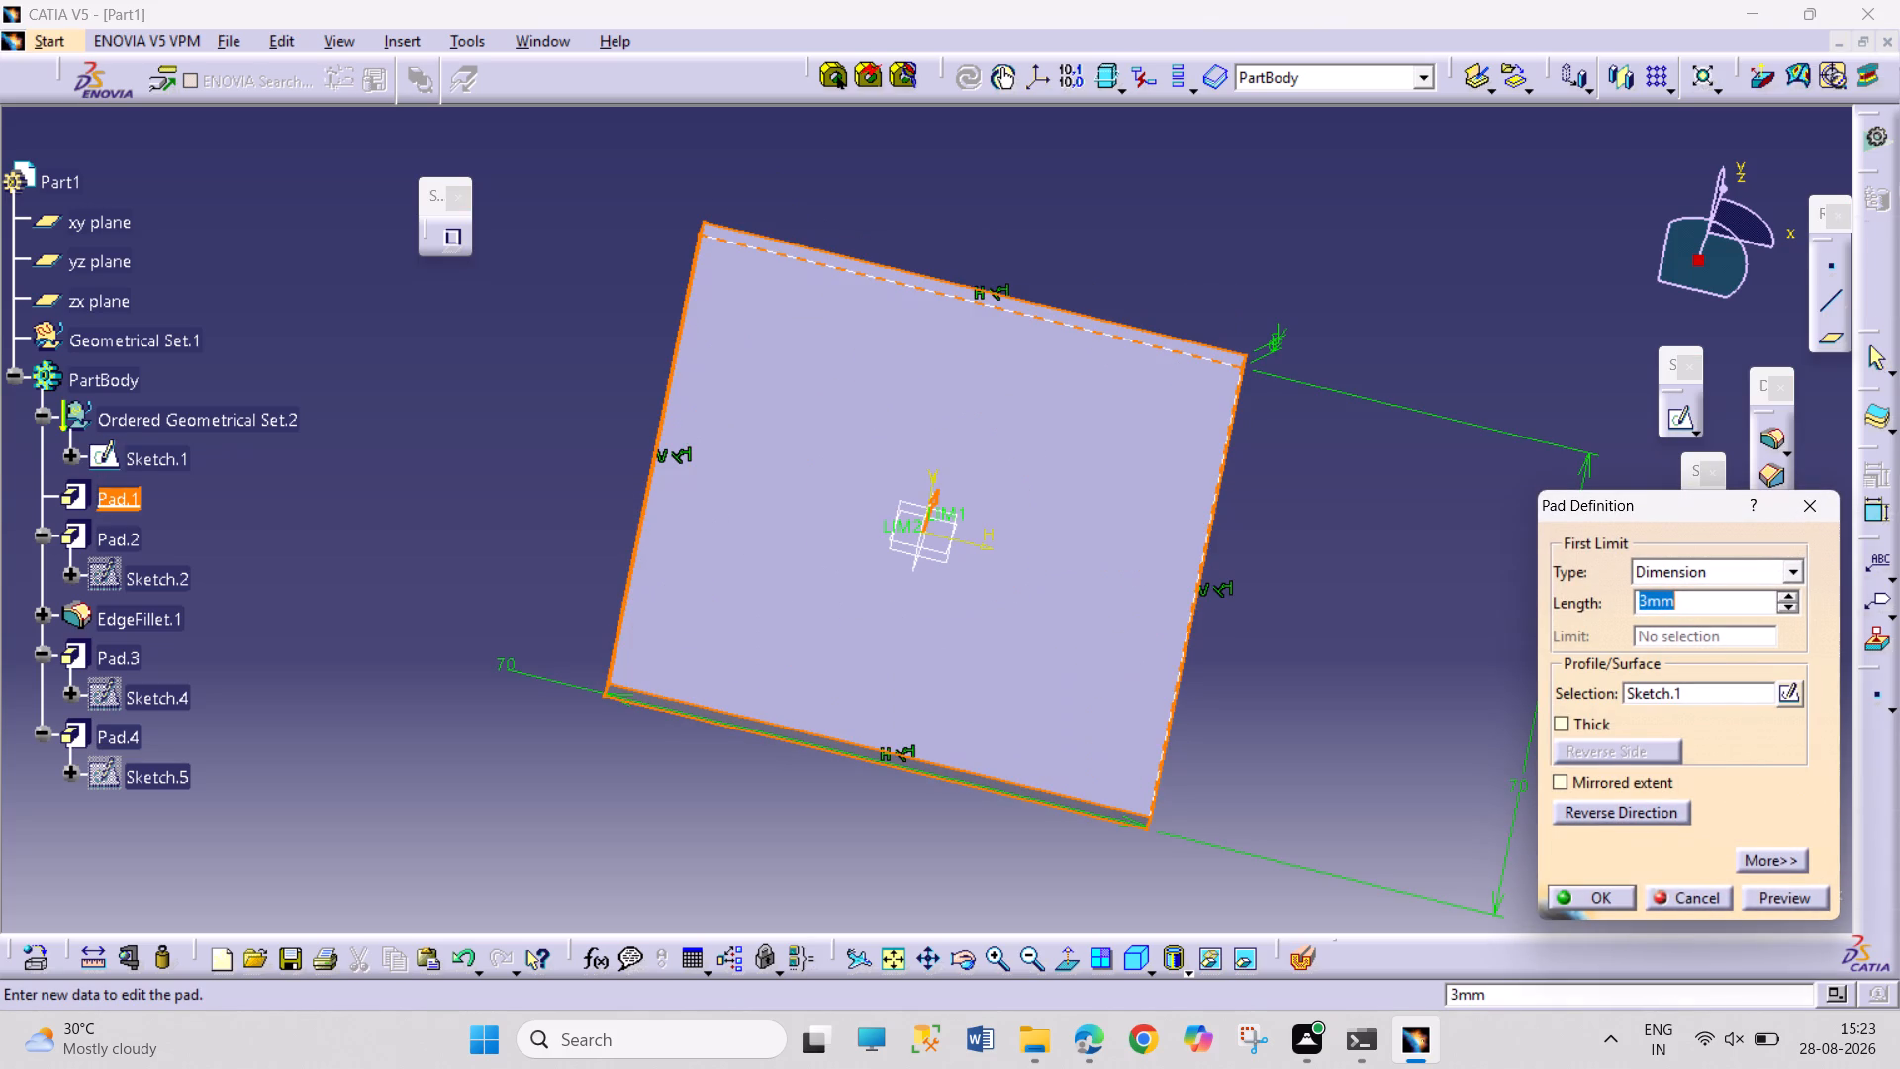
pyautogui.write('1.5')
pyautogui.press('Return')
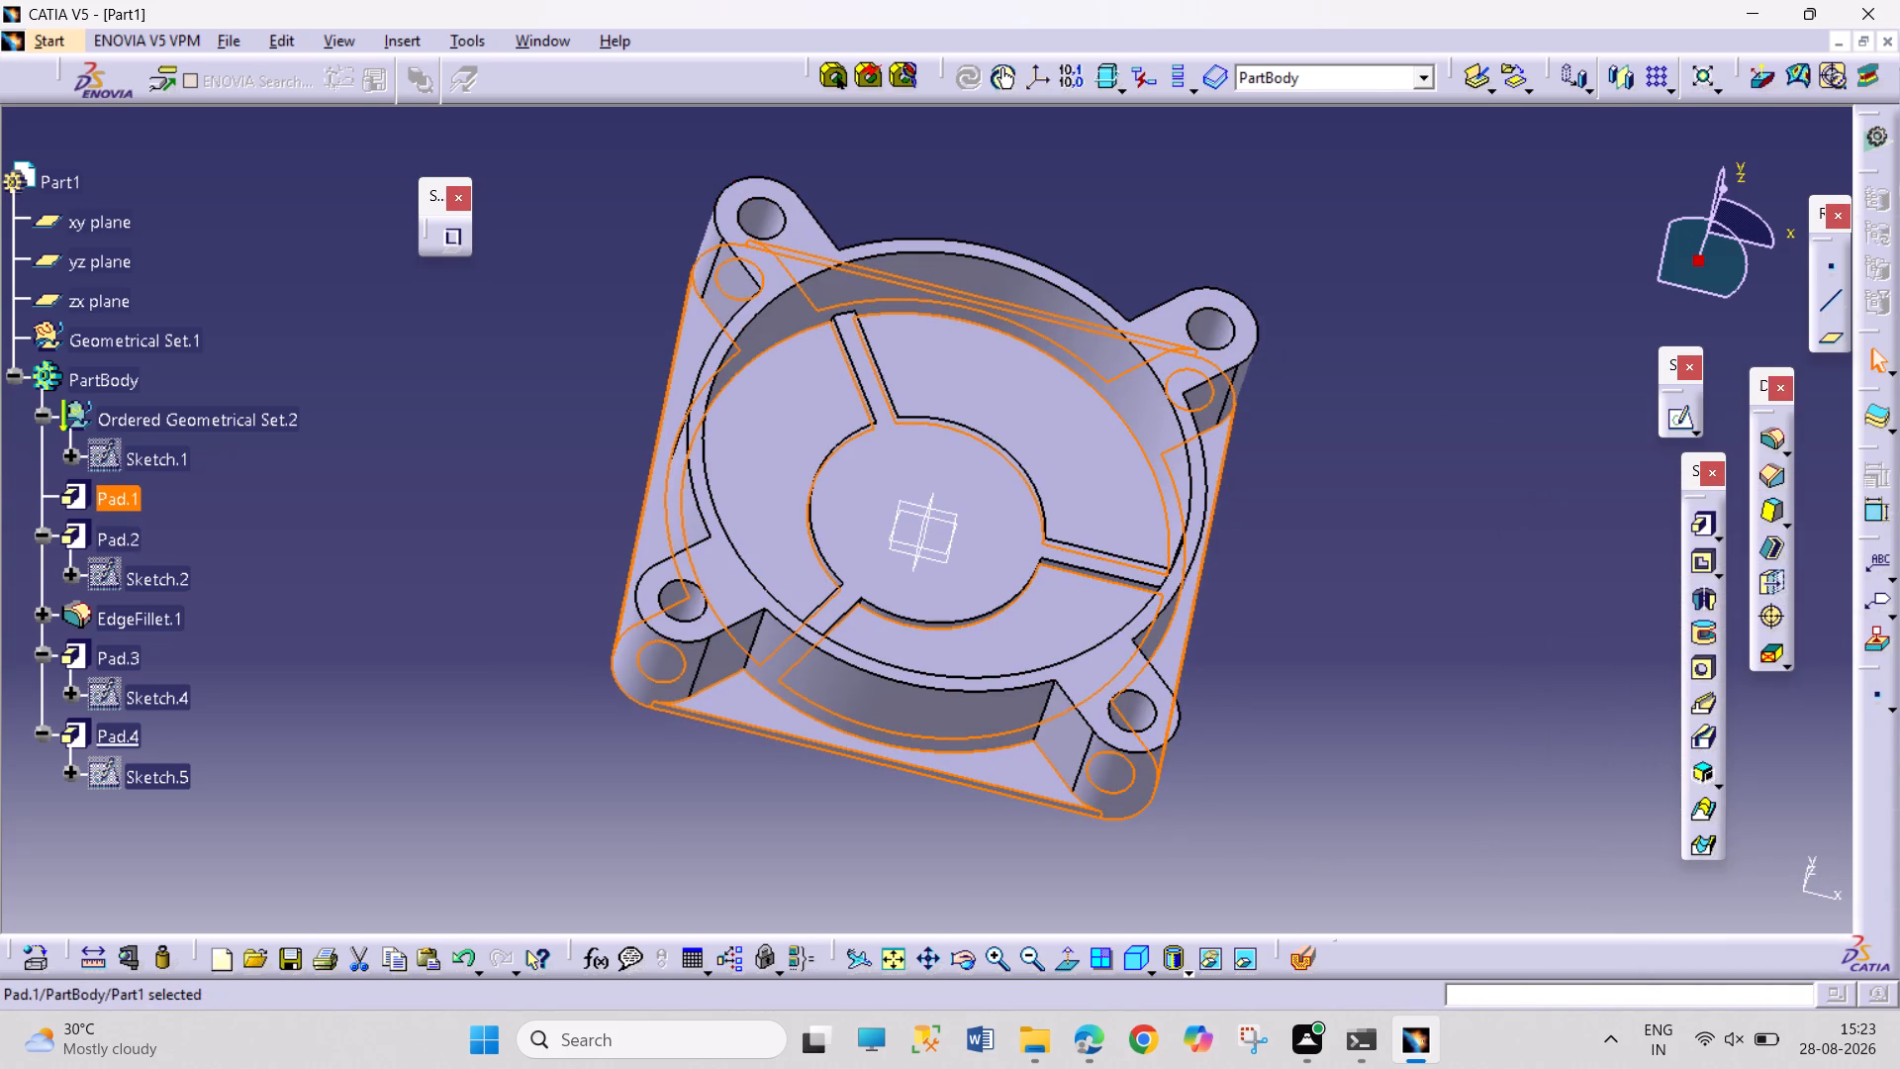
pyautogui.click(1370, 724)
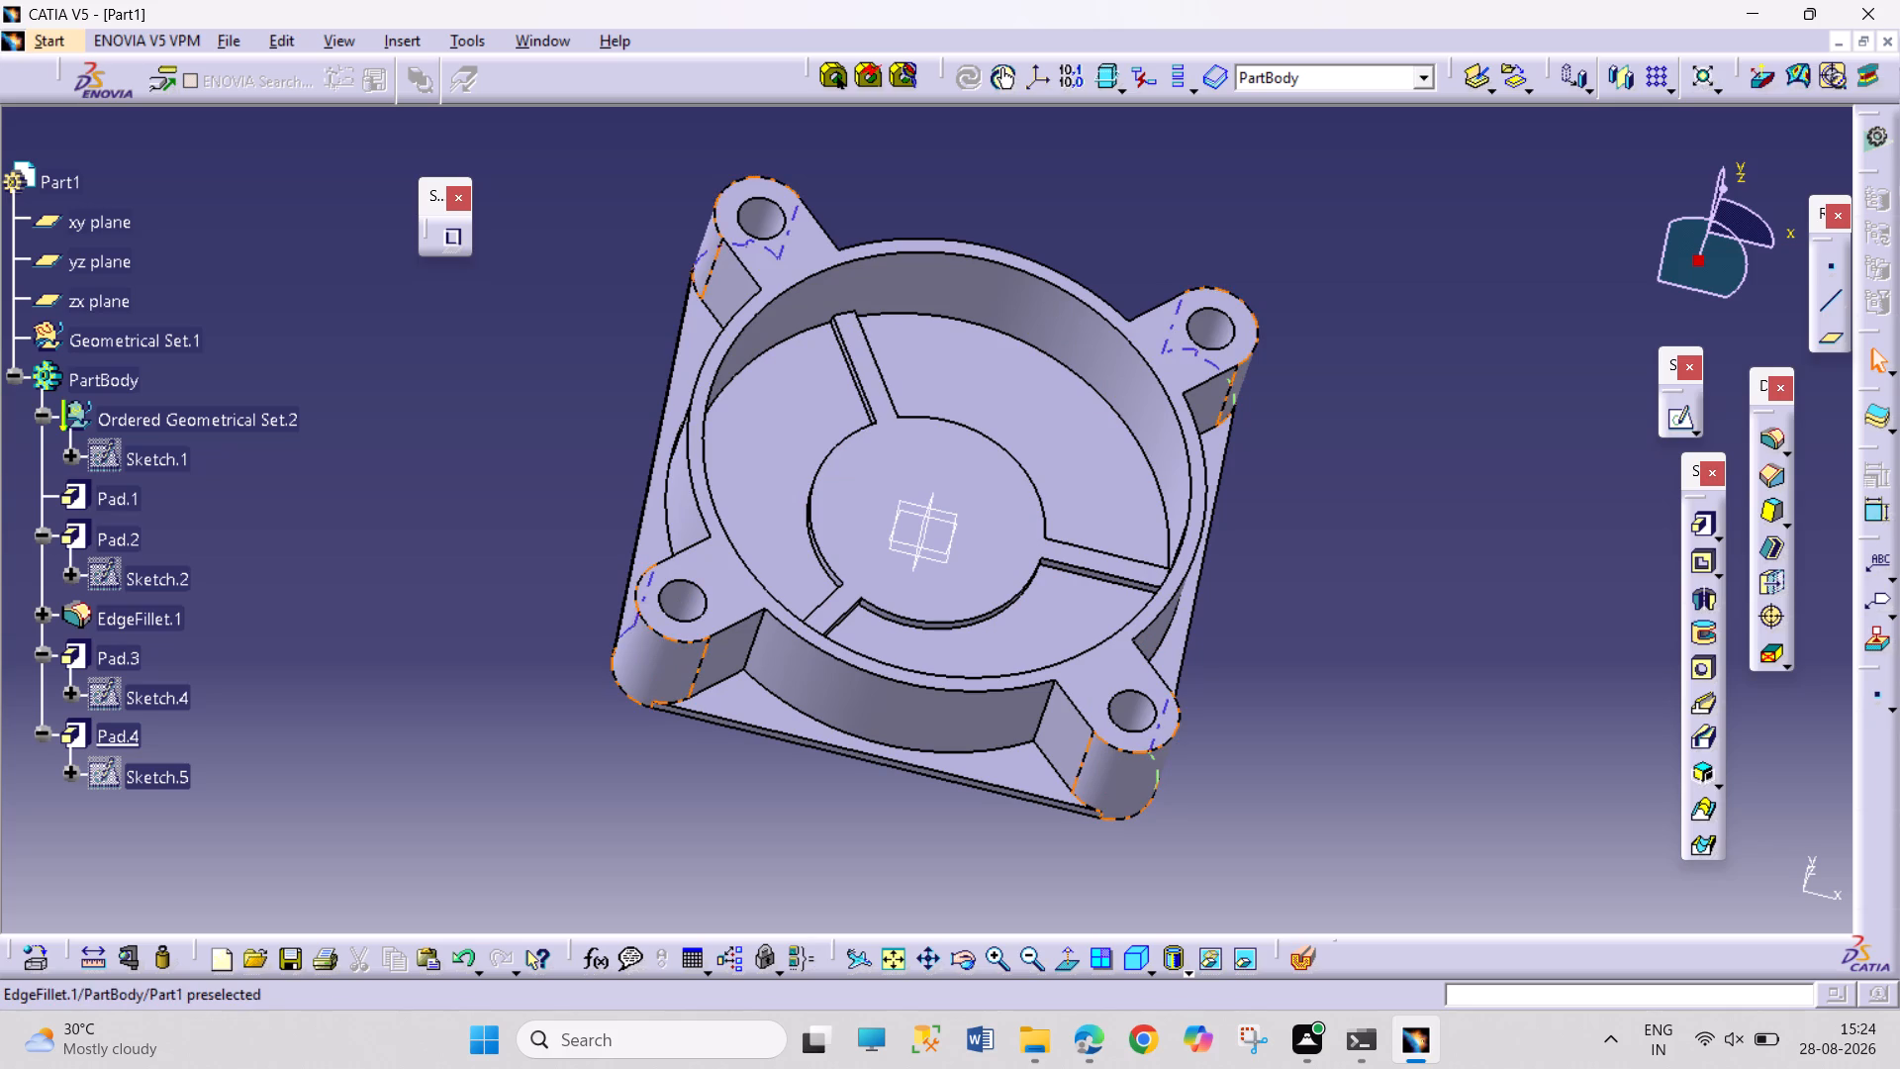
# Set the pad length of the four corner lugs to 15+1.5 mm.
pyautogui.doubleClick(108, 652)
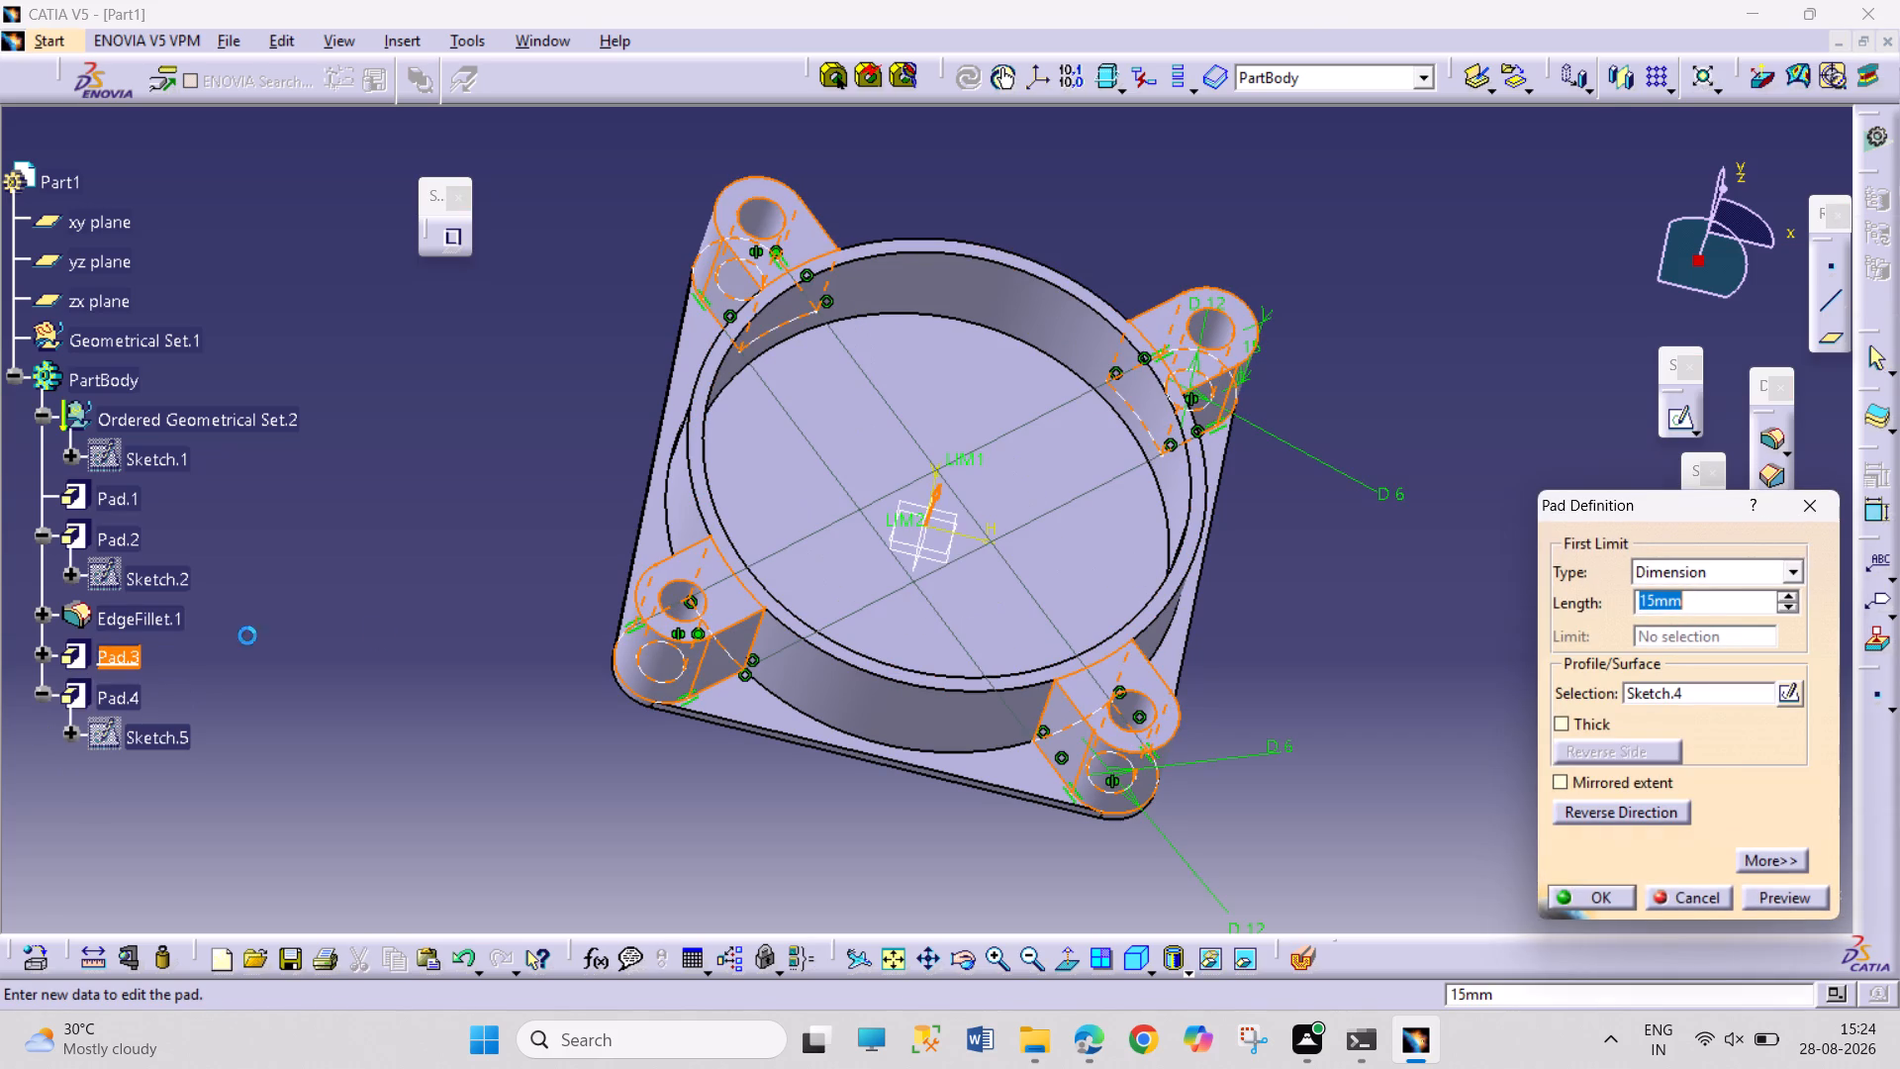
pyautogui.click(1648, 601)
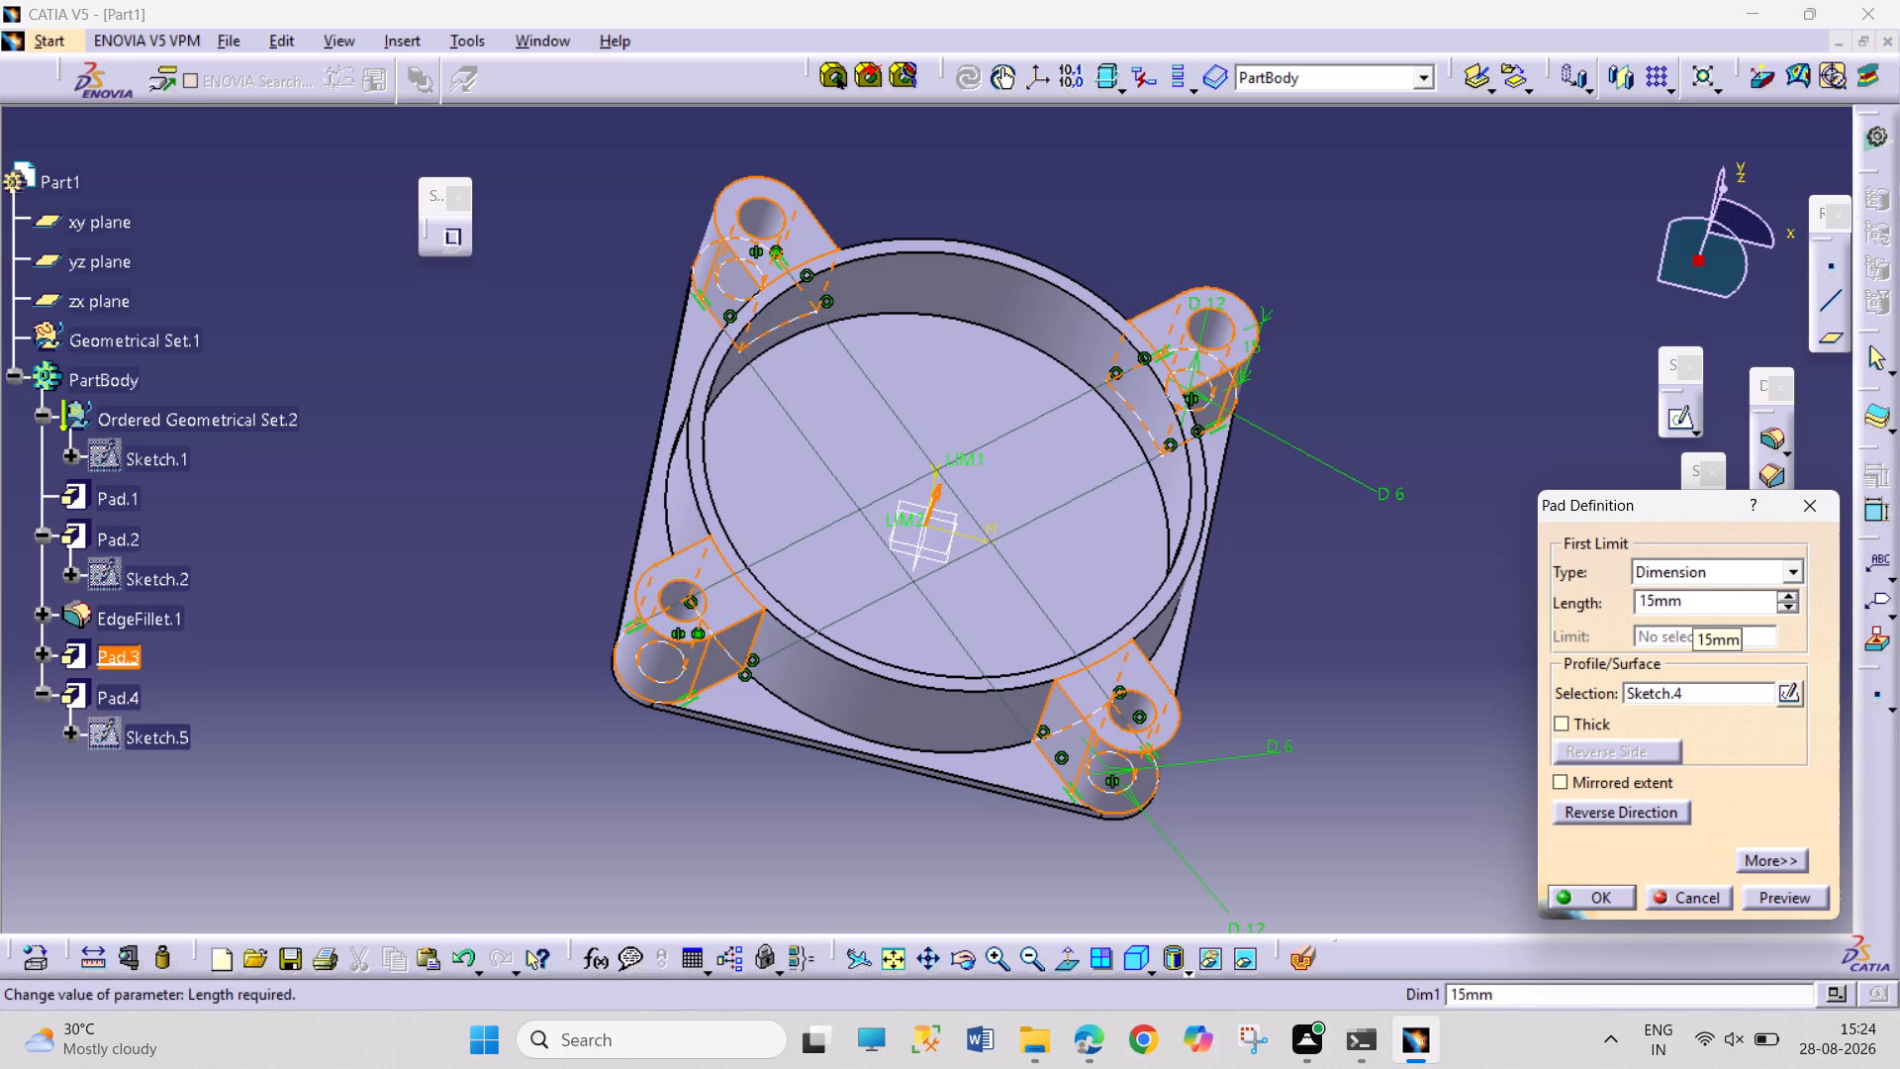
pyautogui.press('Right')
pyautogui.press('.')
pyautogui.press('BackSpace')
pyautogui.write('+1.5')
pyautogui.press('Right')
pyautogui.press('Right')
pyautogui.press('Right')
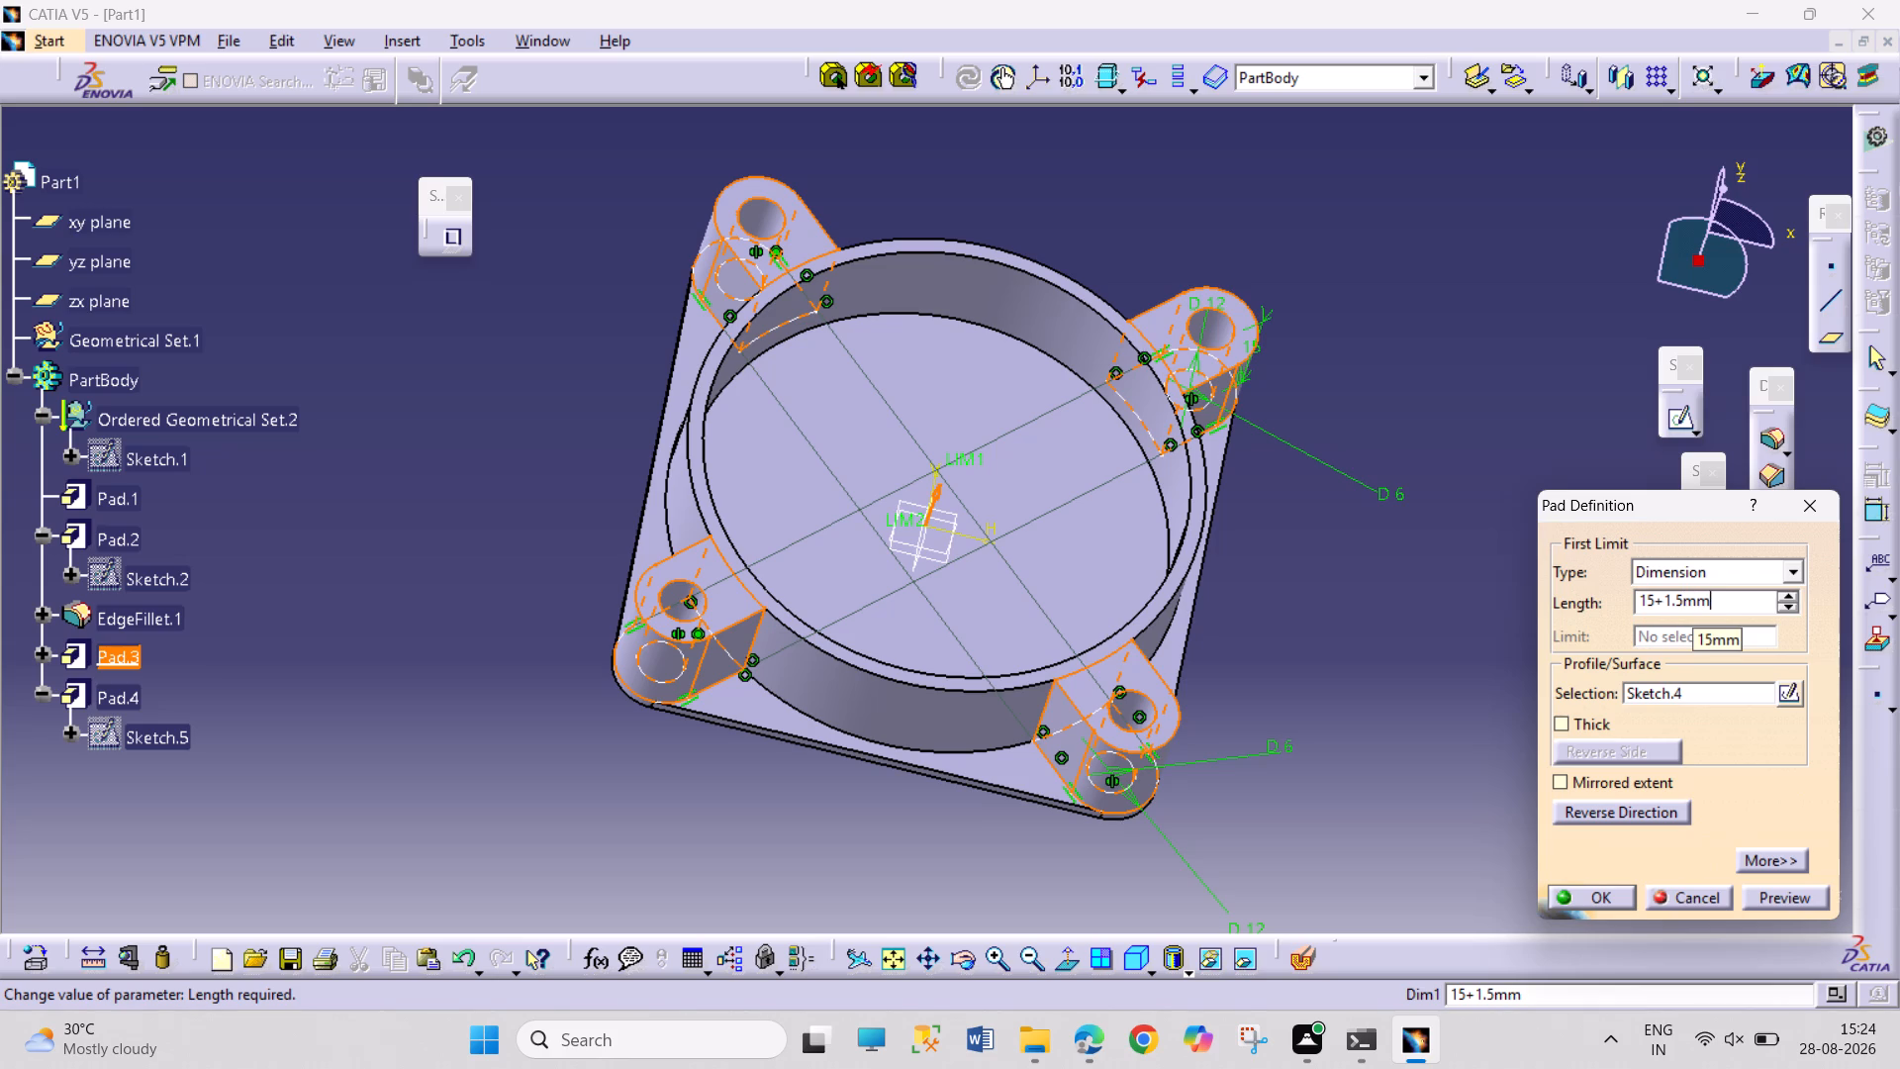
pyautogui.press('BackSpace')
pyautogui.press('BackSpace')
pyautogui.press('Return')
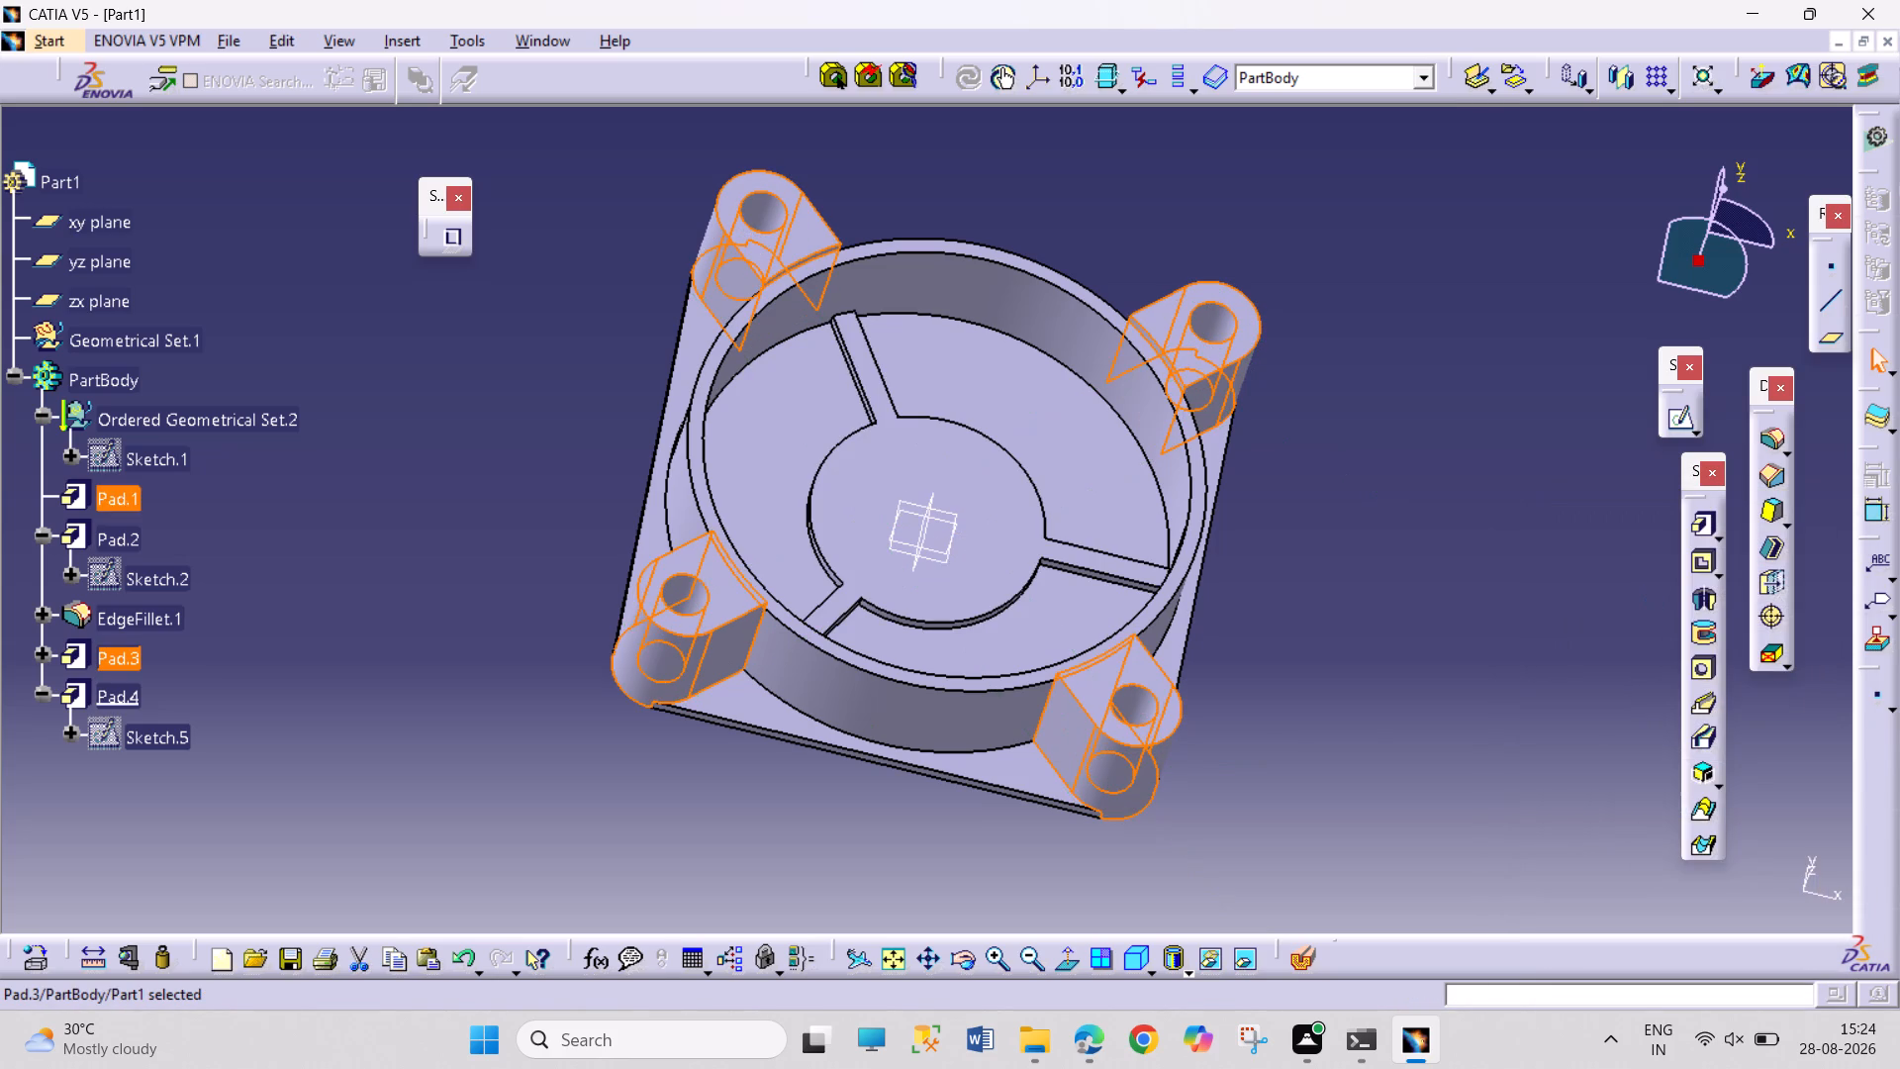
pyautogui.click(500, 525)
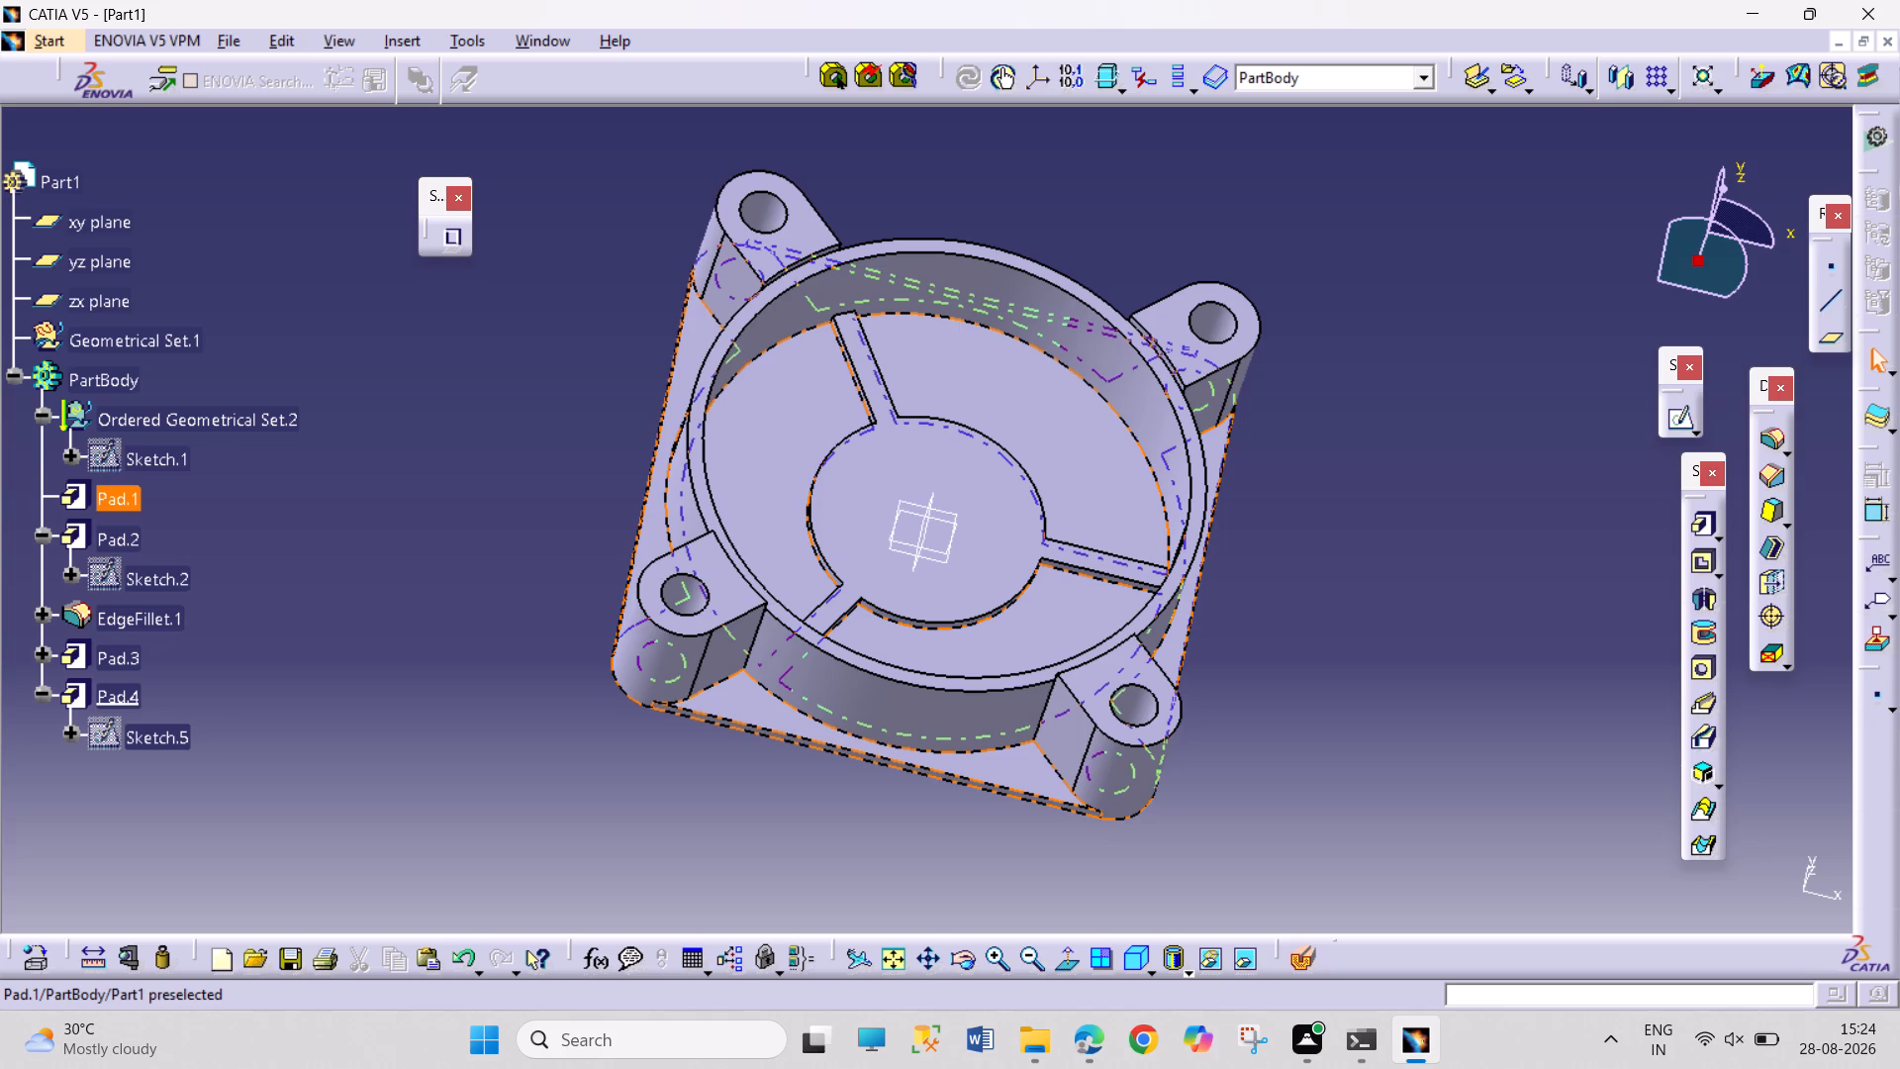
# Set the pad length of the circular ring wall to 16.5 mm.
pyautogui.doubleClick(96, 541)
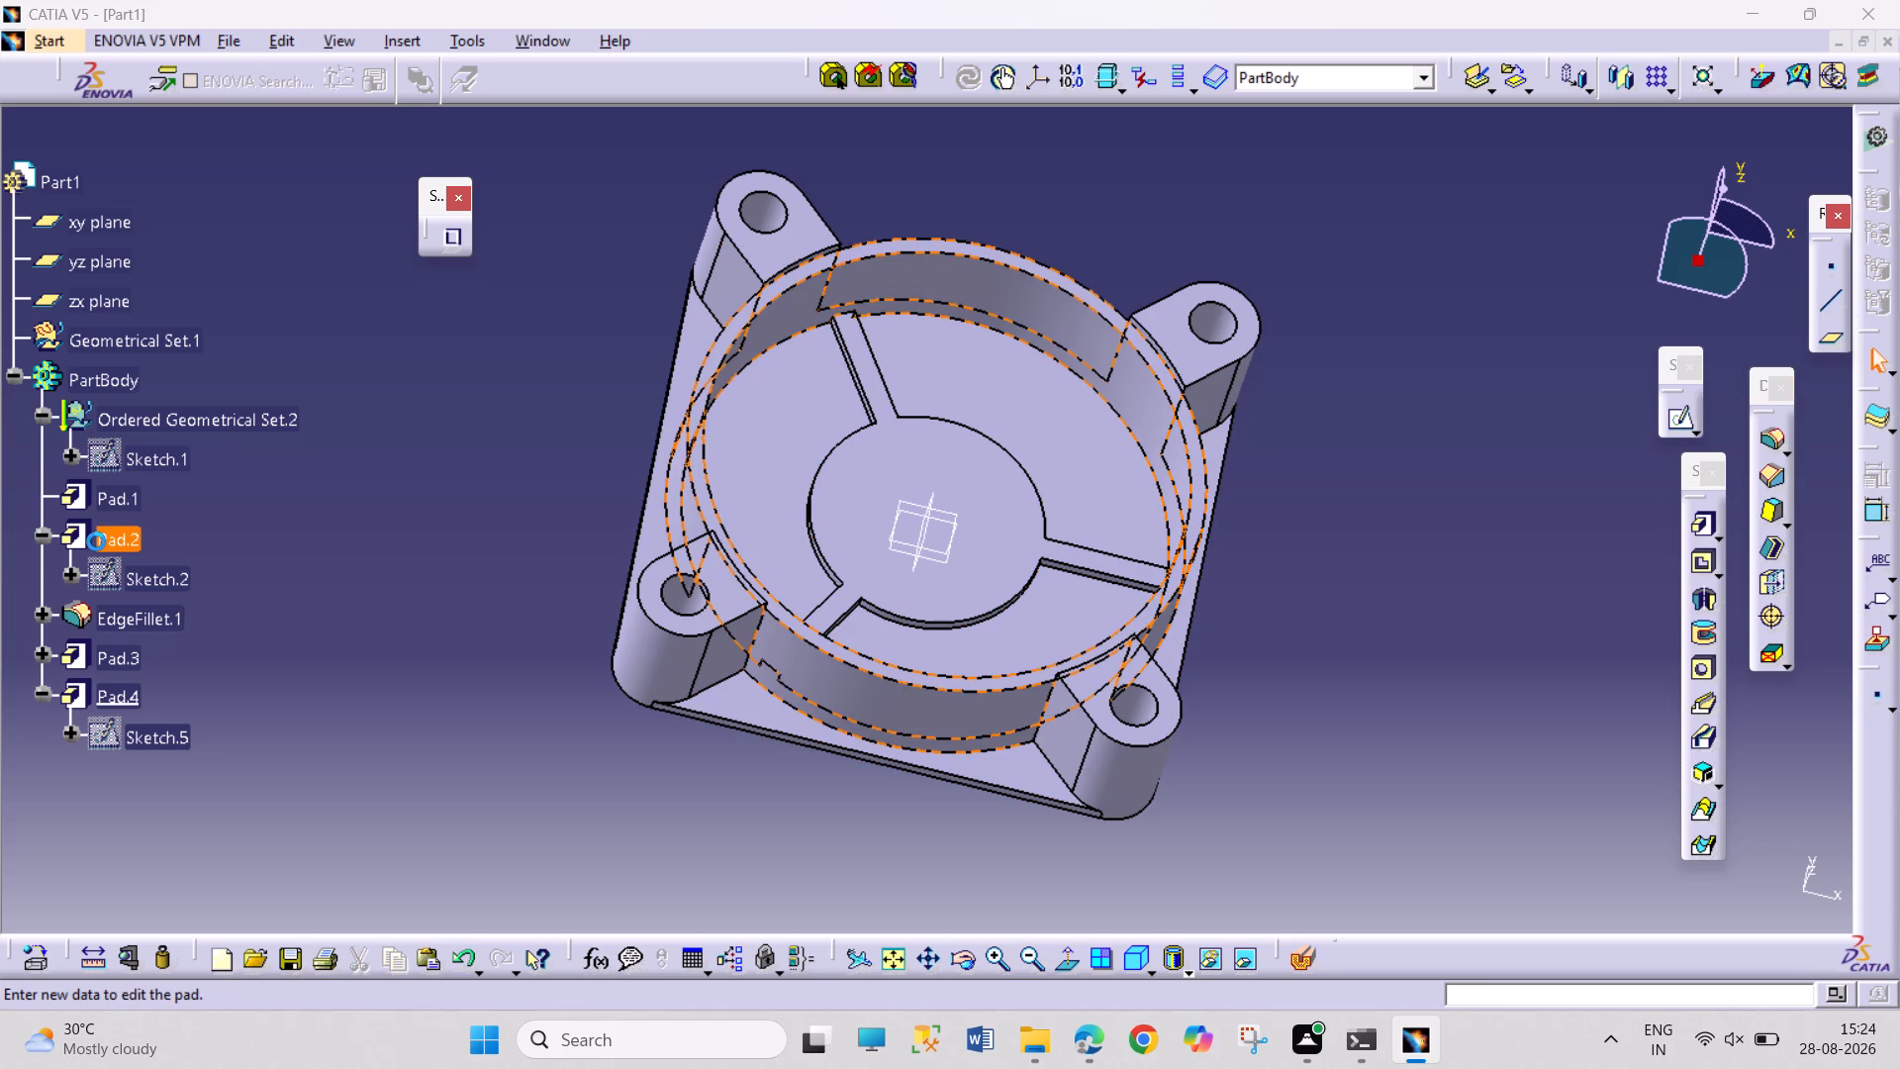
pyautogui.write('16.5')
pyautogui.press('Return')
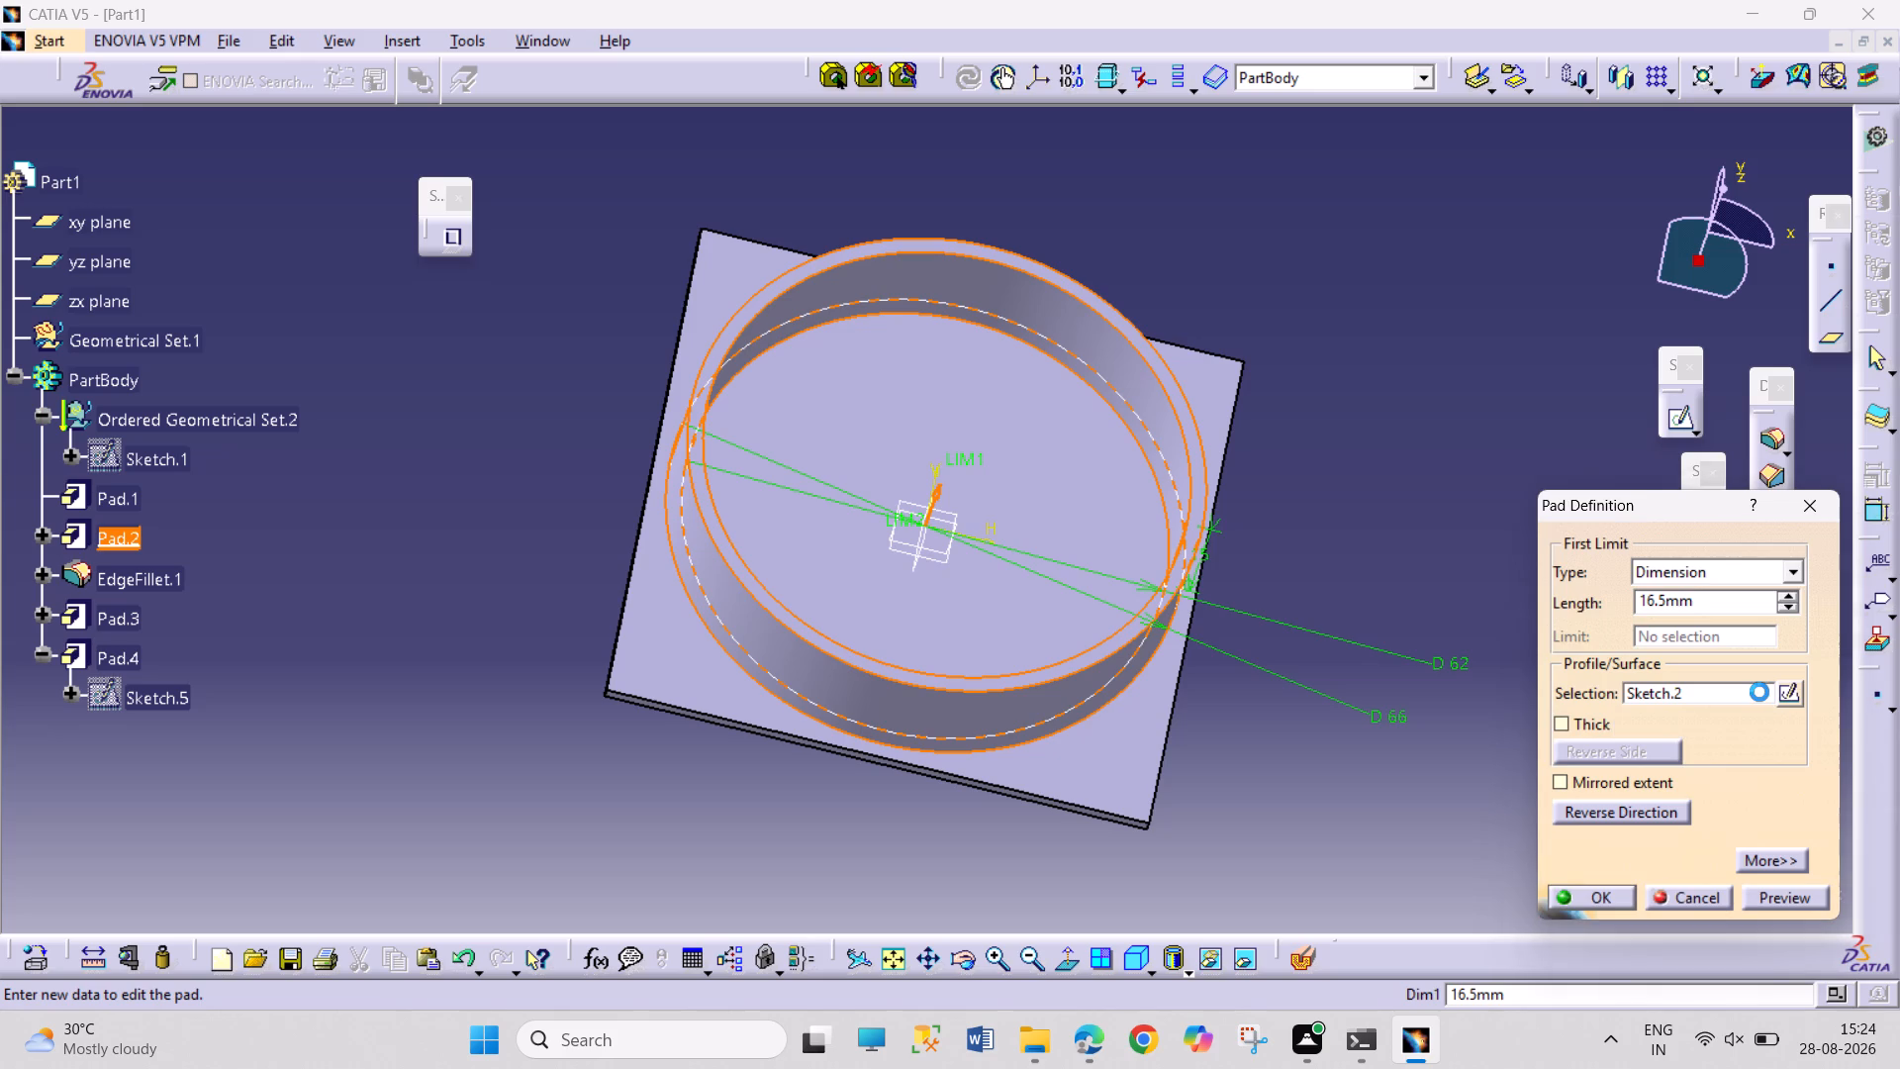
pyautogui.click(1426, 633)
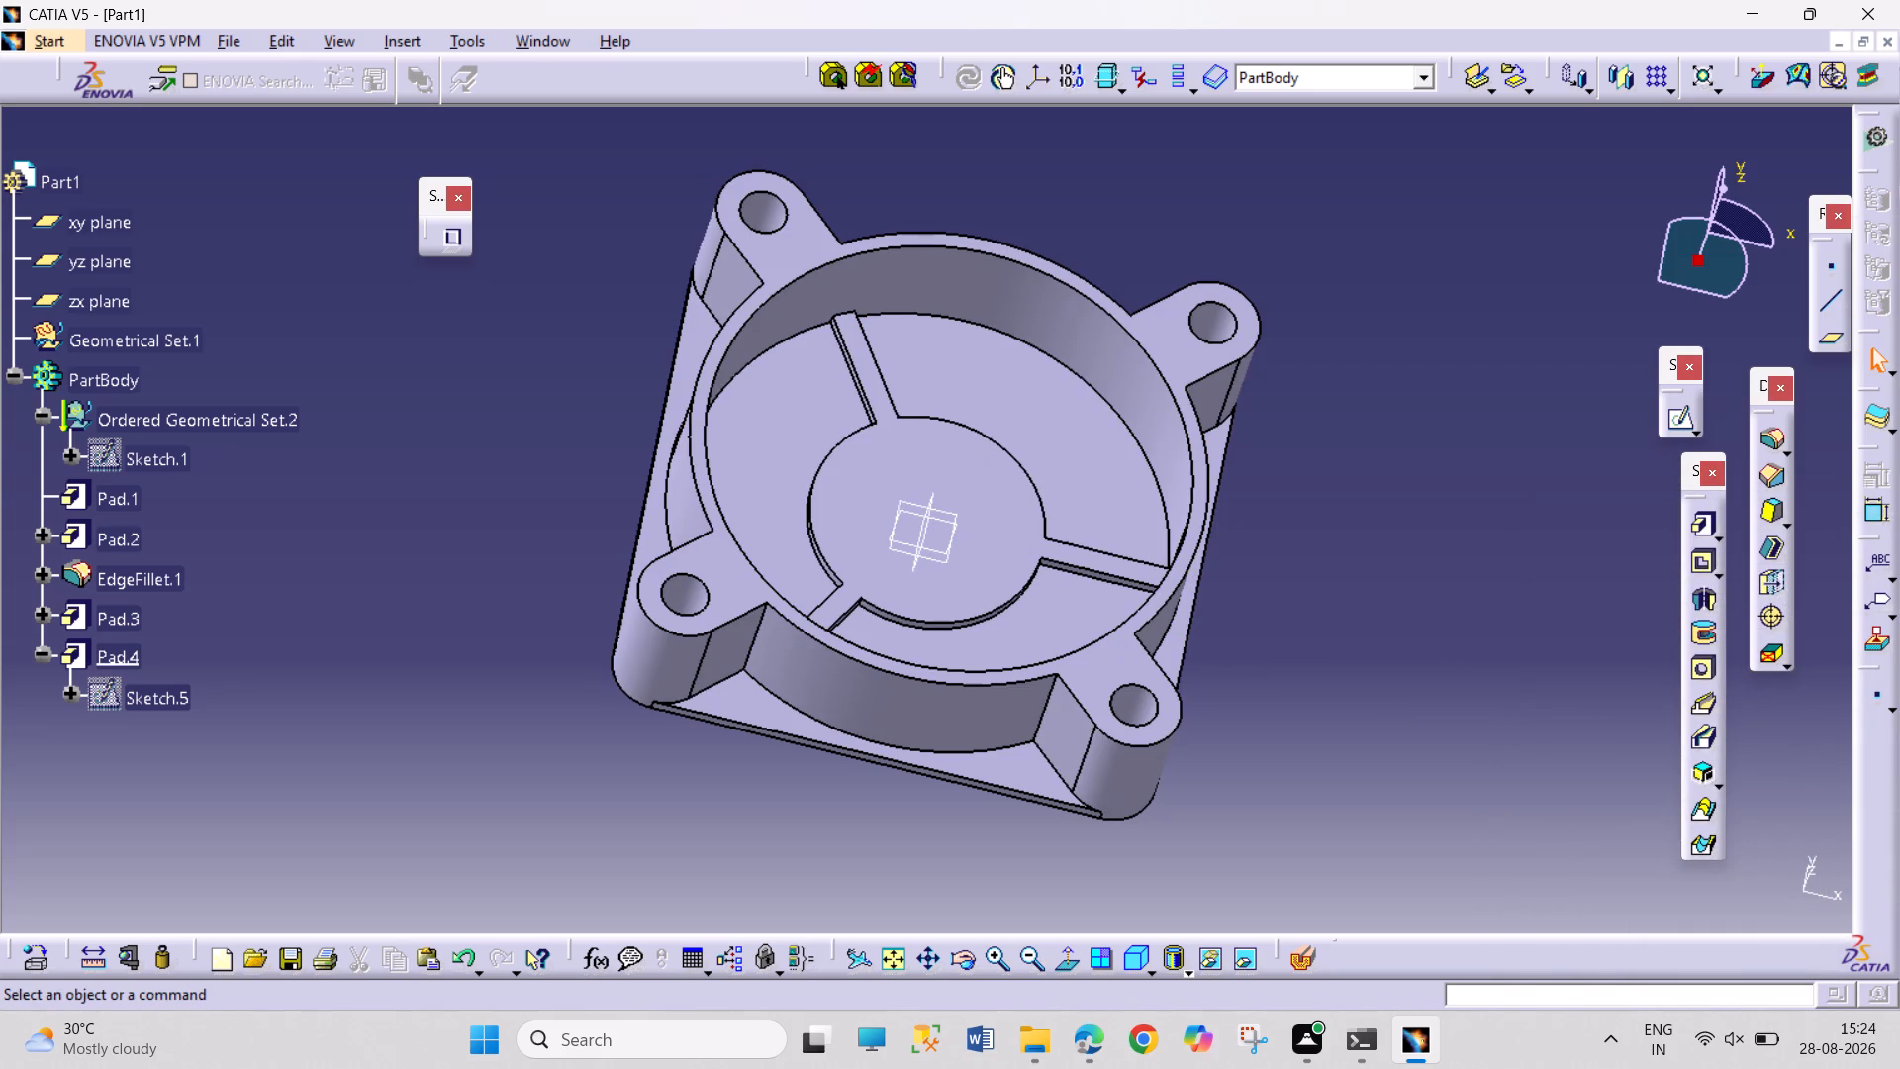
# Compare the housing model, viewed from several angles including top and isometric, with the PDF drawing's views and fillet dimensions.
pyautogui.click(958, 961)
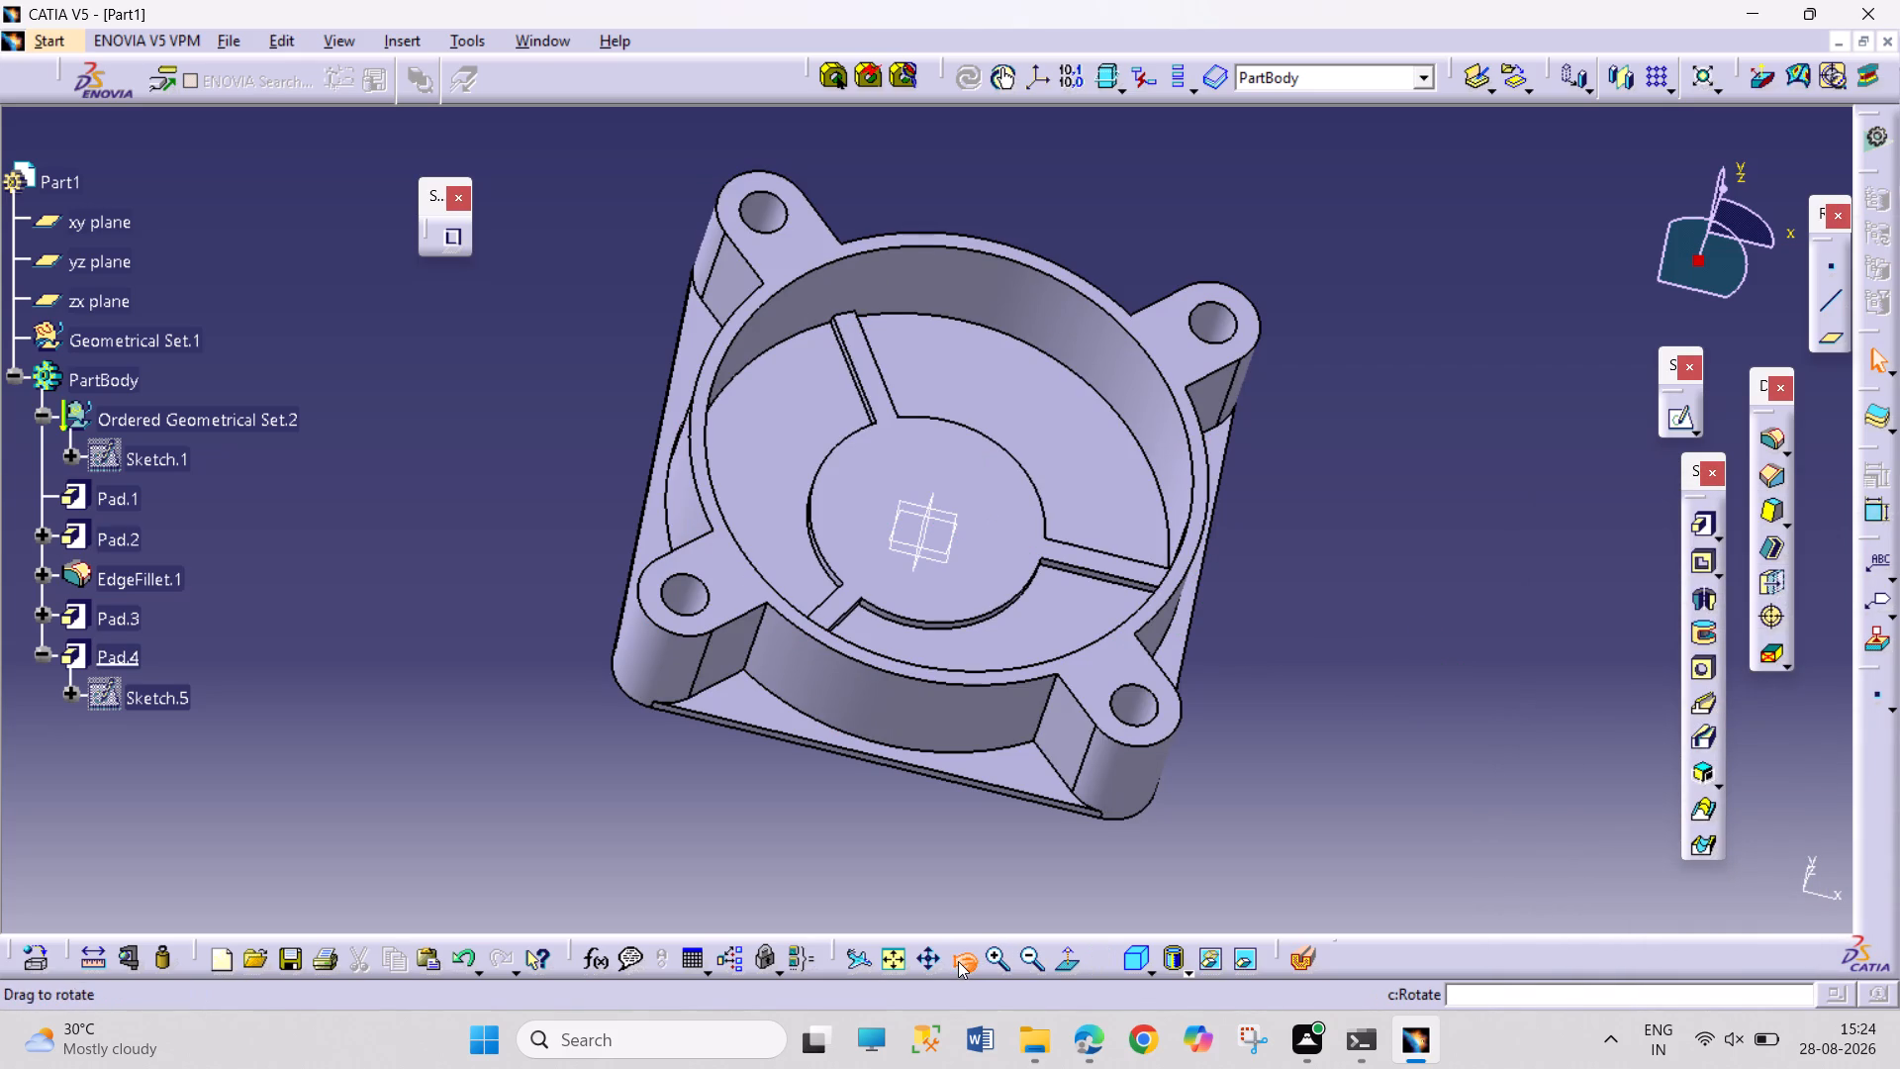
pyautogui.moveTo(1301, 819); pyautogui.dragTo(1057, 713)
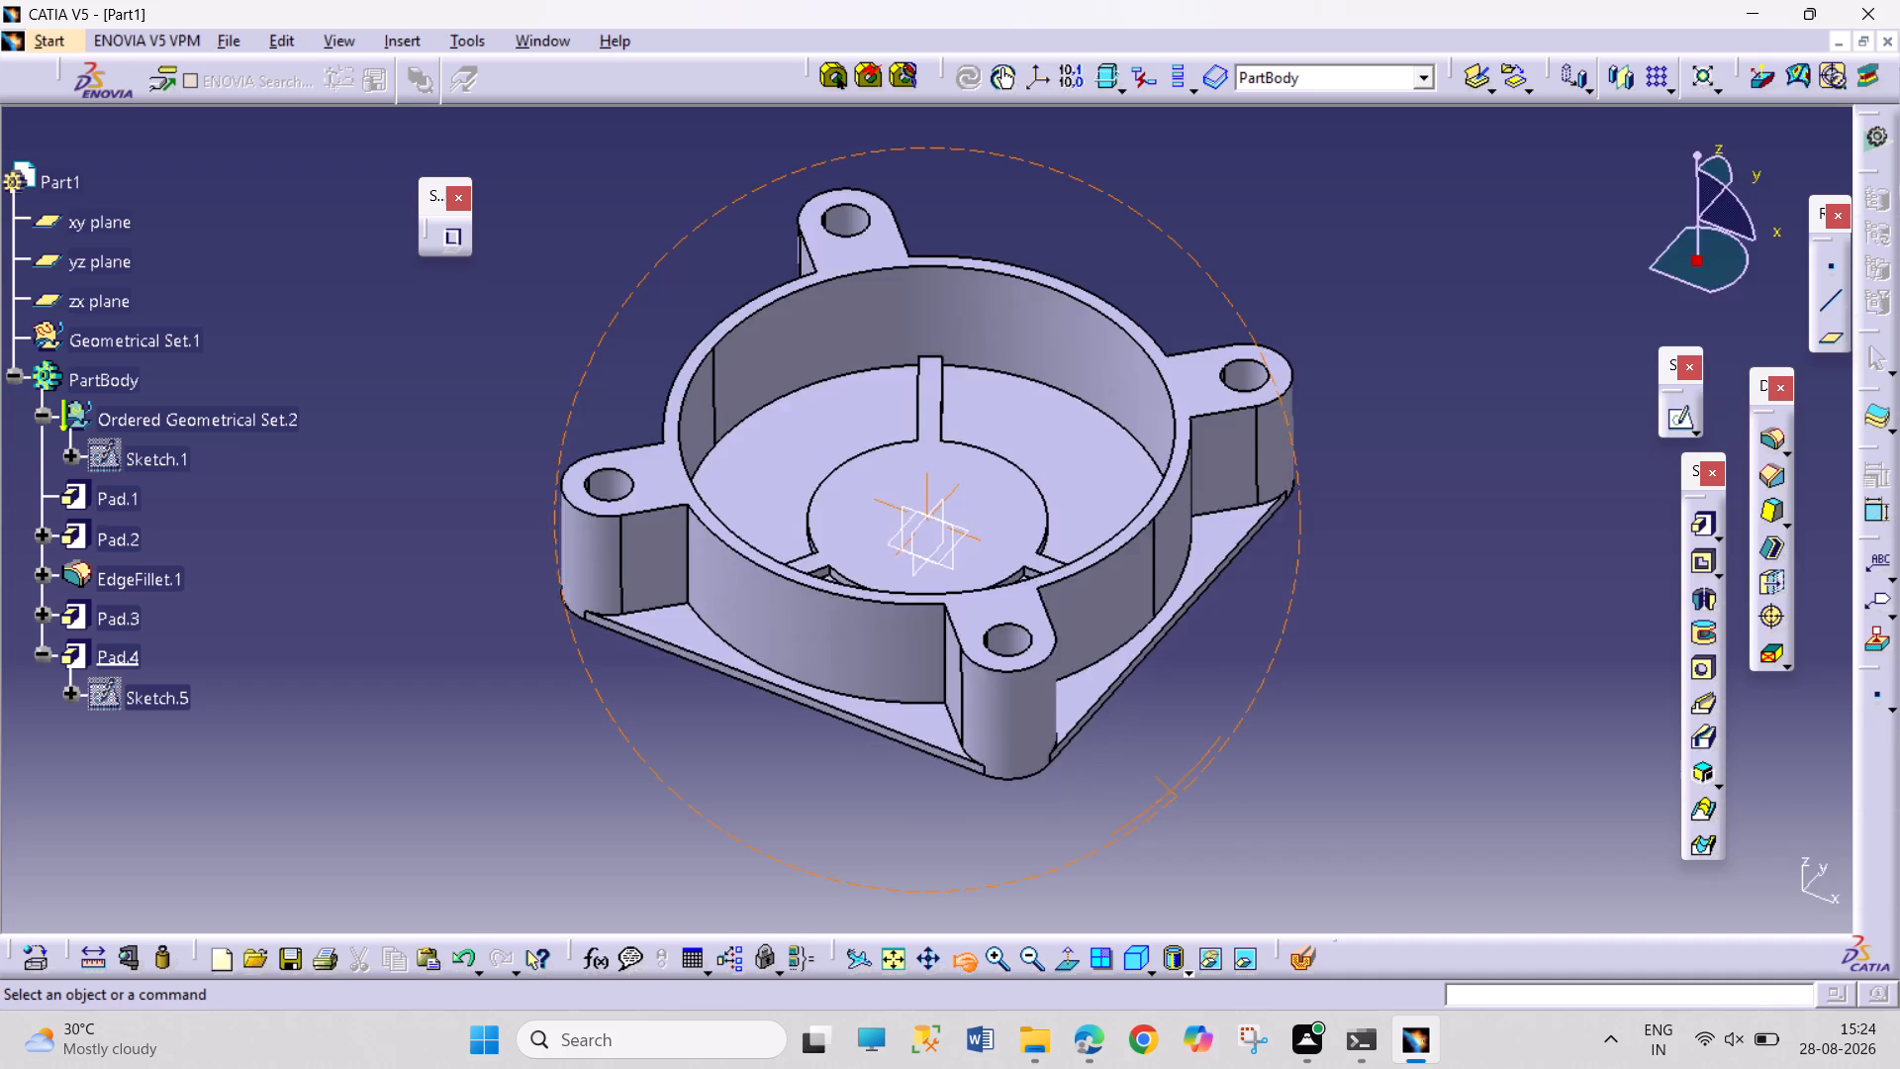
pyautogui.moveTo(1057, 713); pyautogui.dragTo(865, 676)
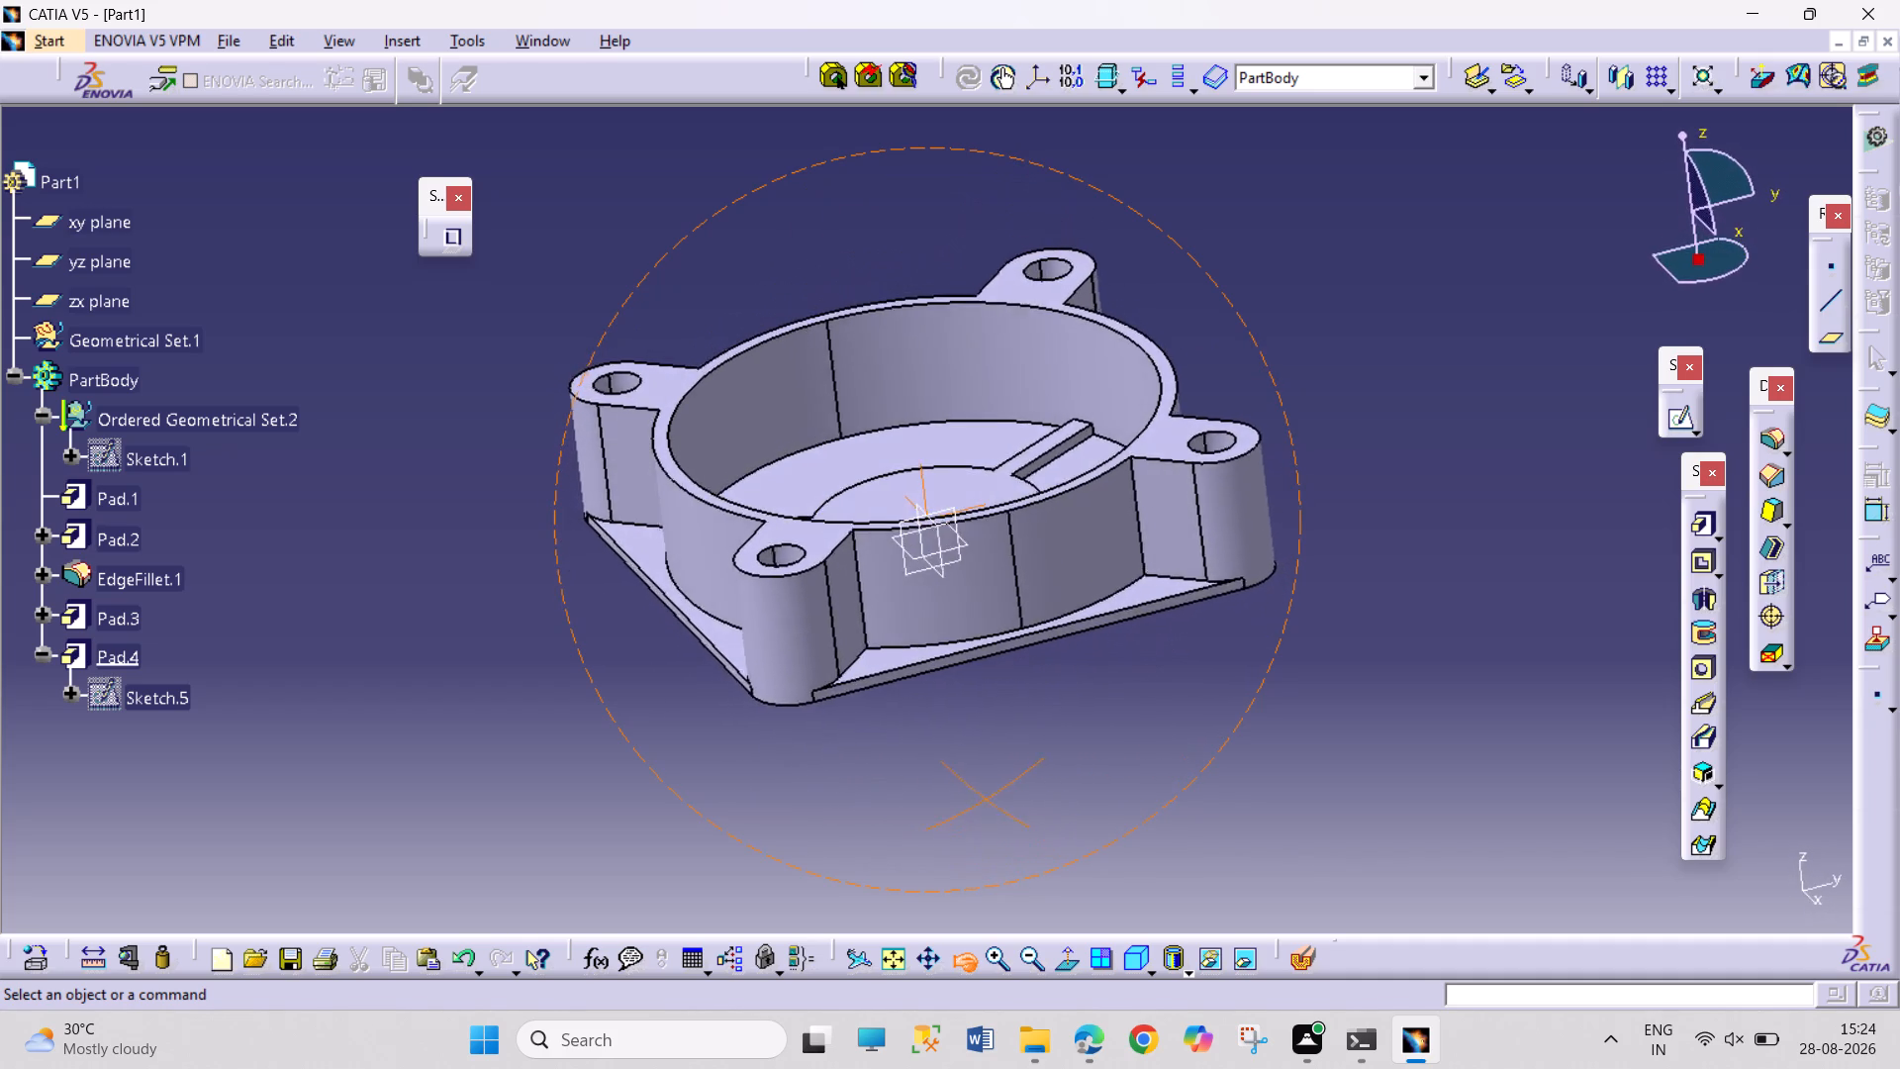
pyautogui.moveTo(865, 676); pyautogui.dragTo(783, 746)
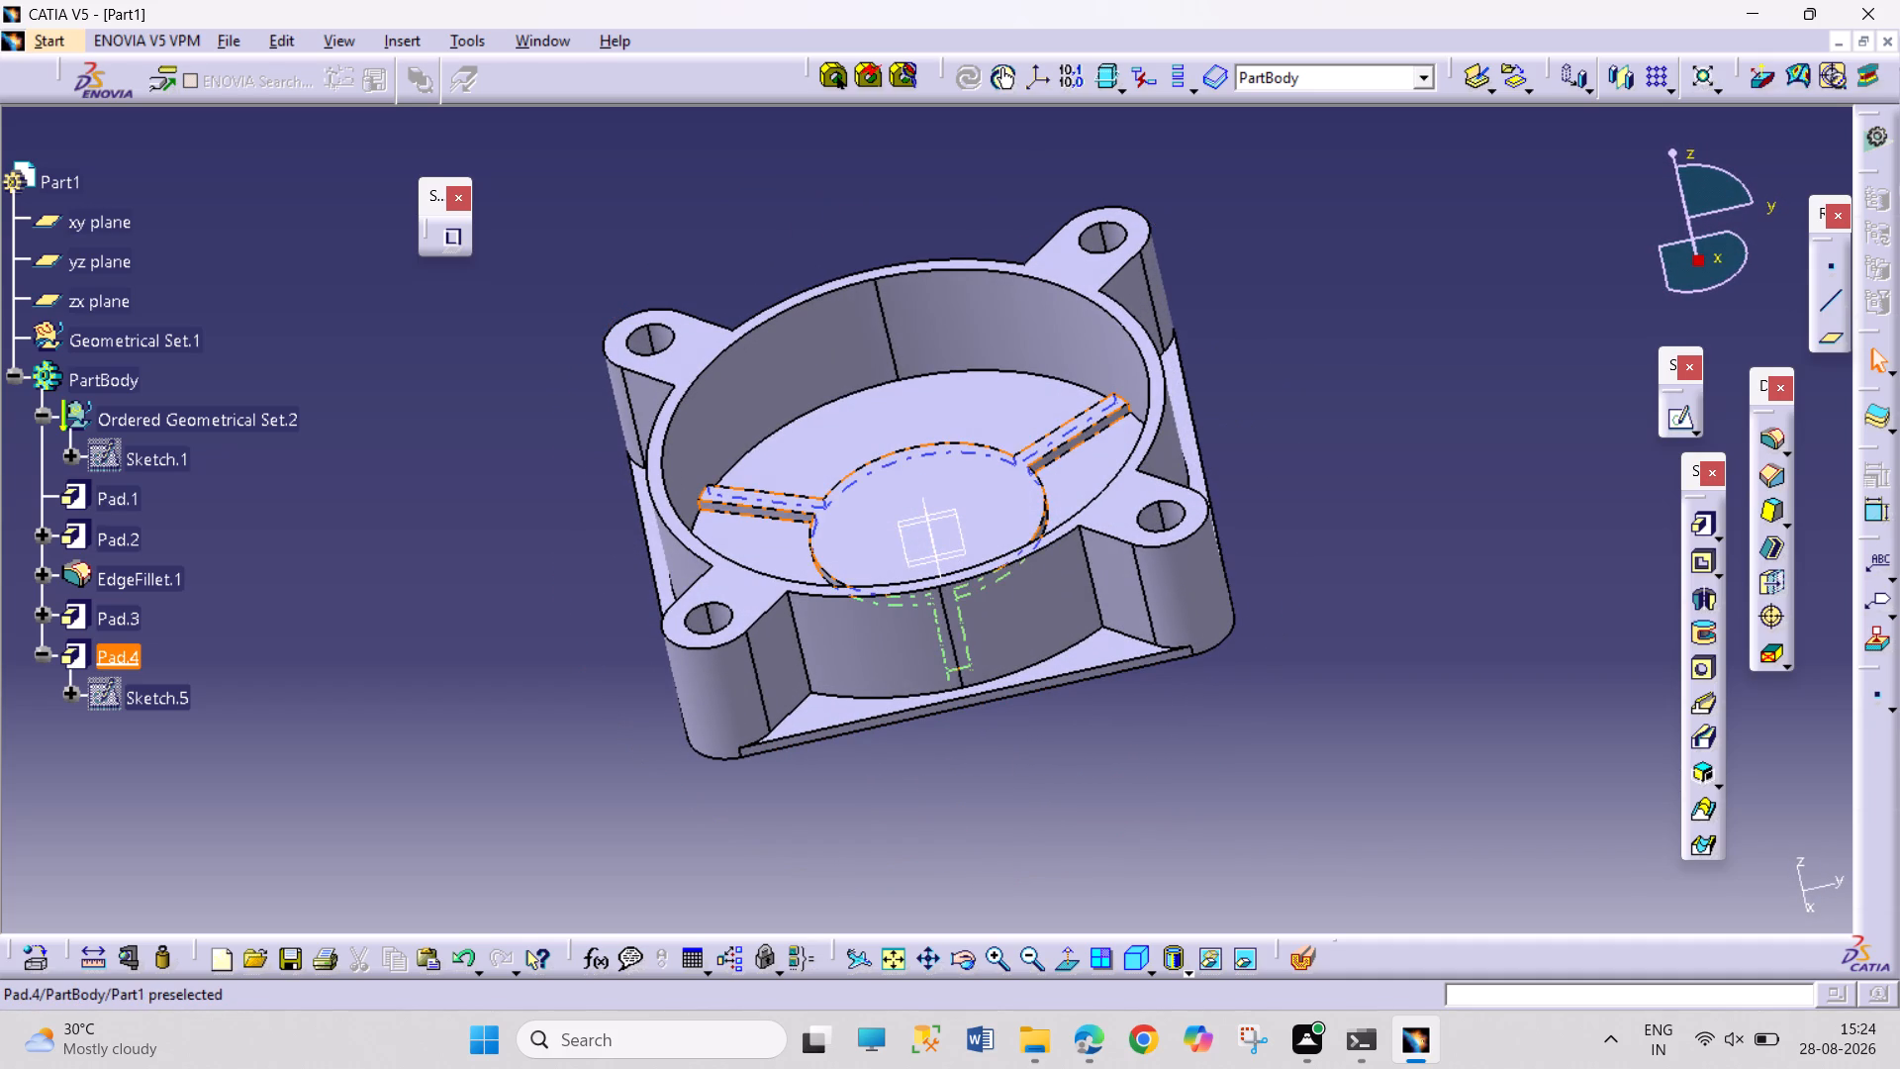
pyautogui.click(875, 814)
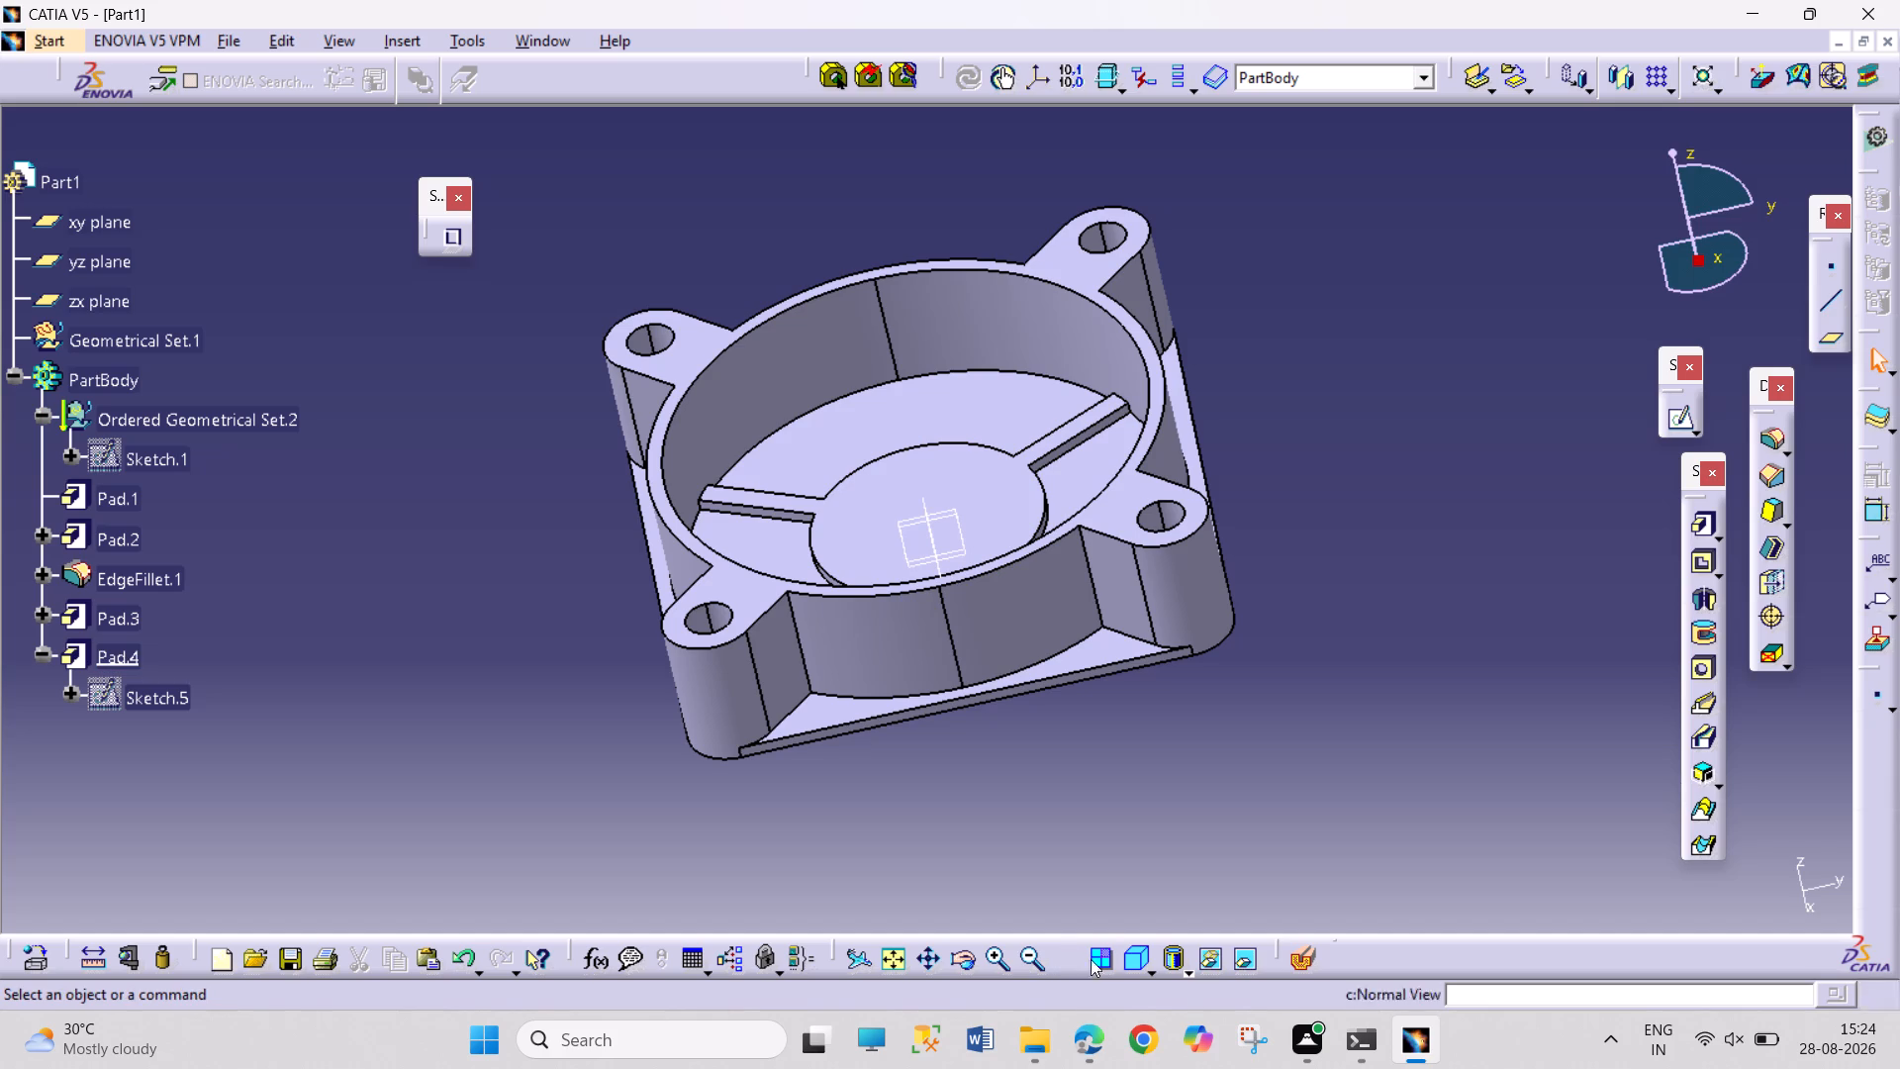
pyautogui.click(1067, 1064)
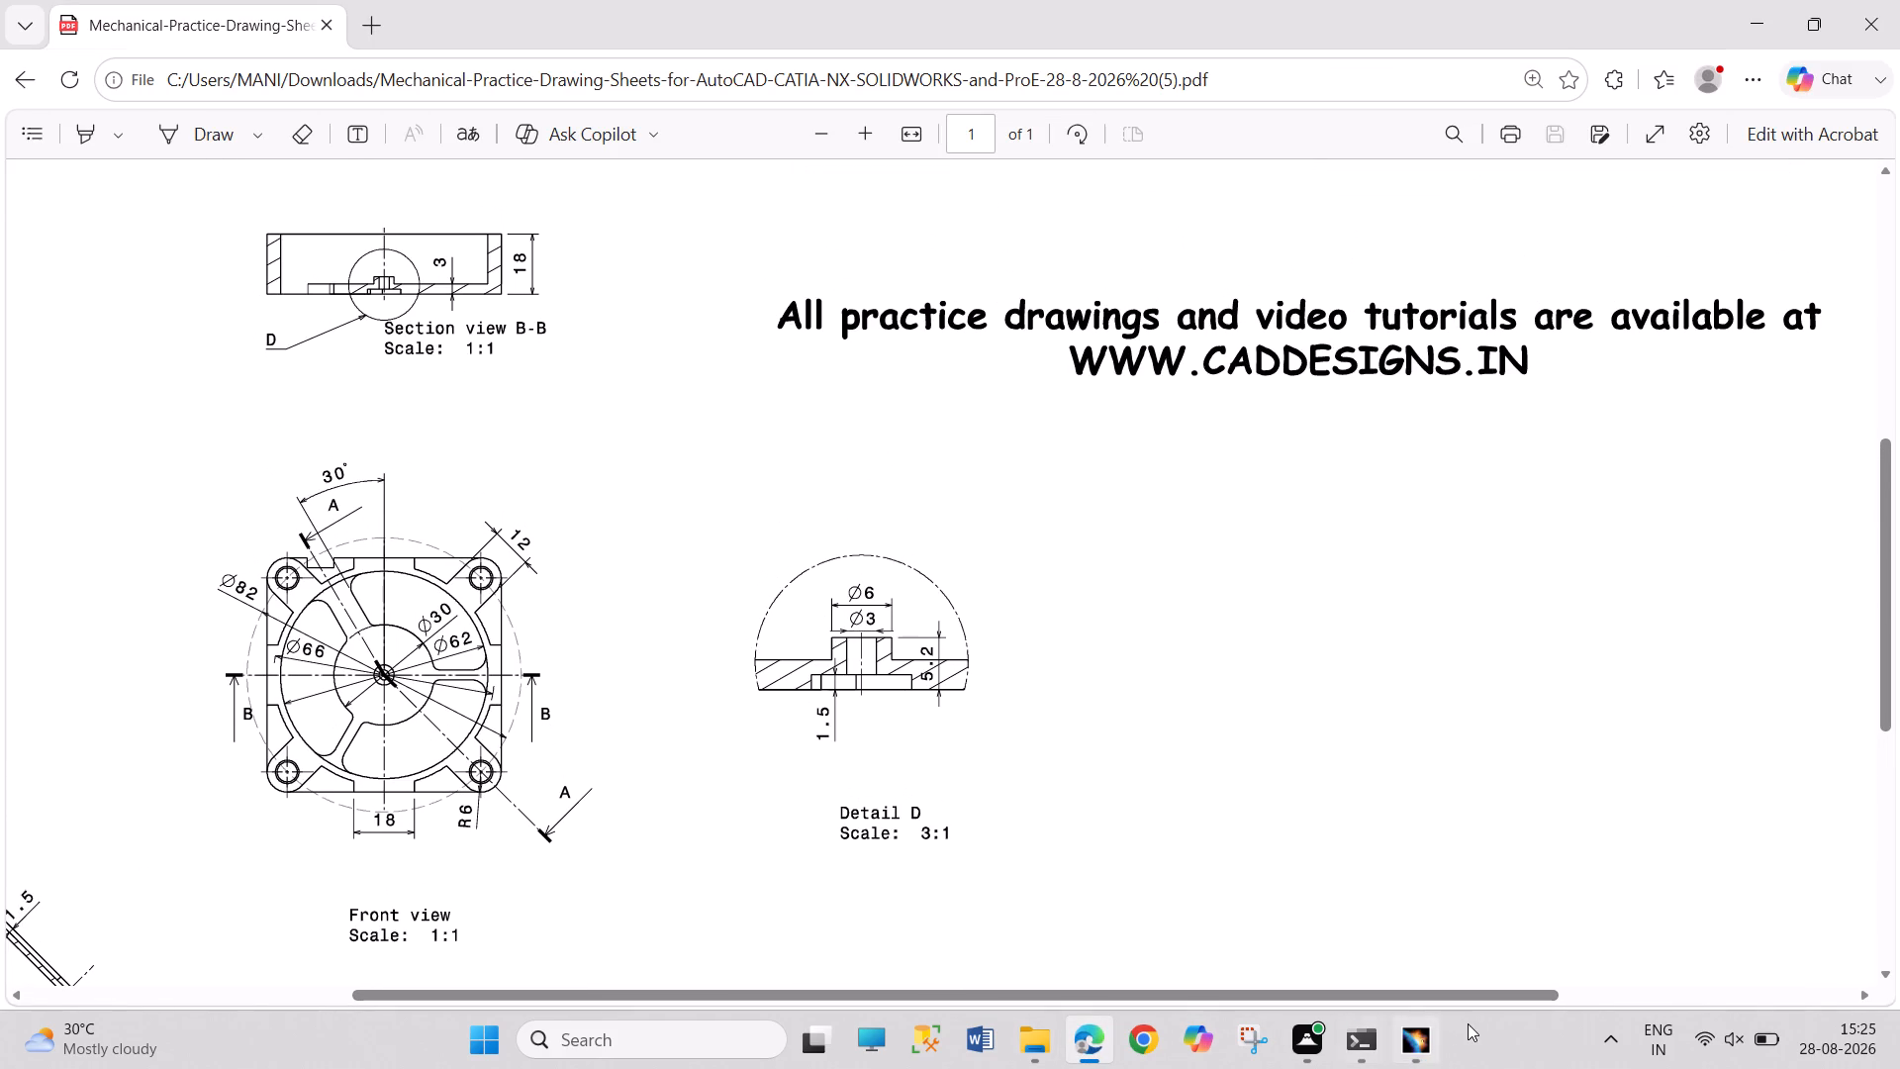
pyautogui.click(1438, 1047)
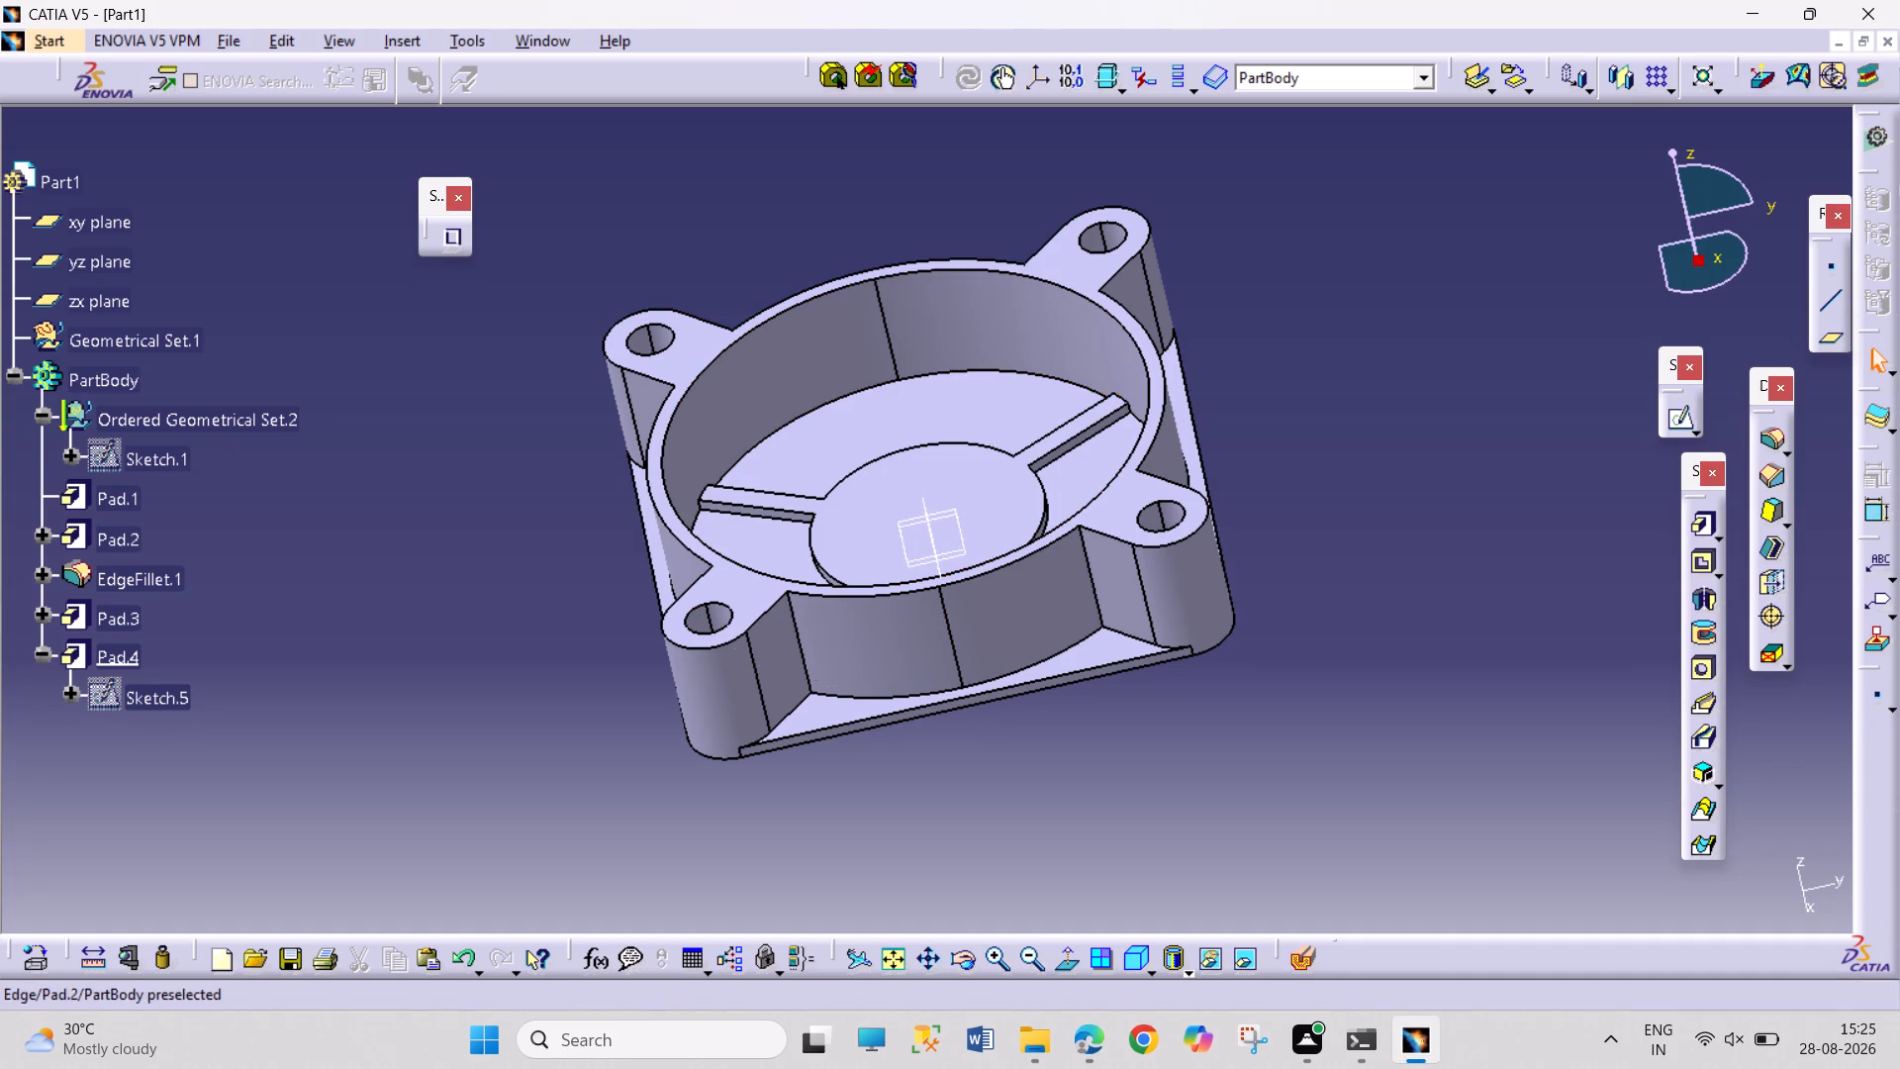
pyautogui.click(1155, 974)
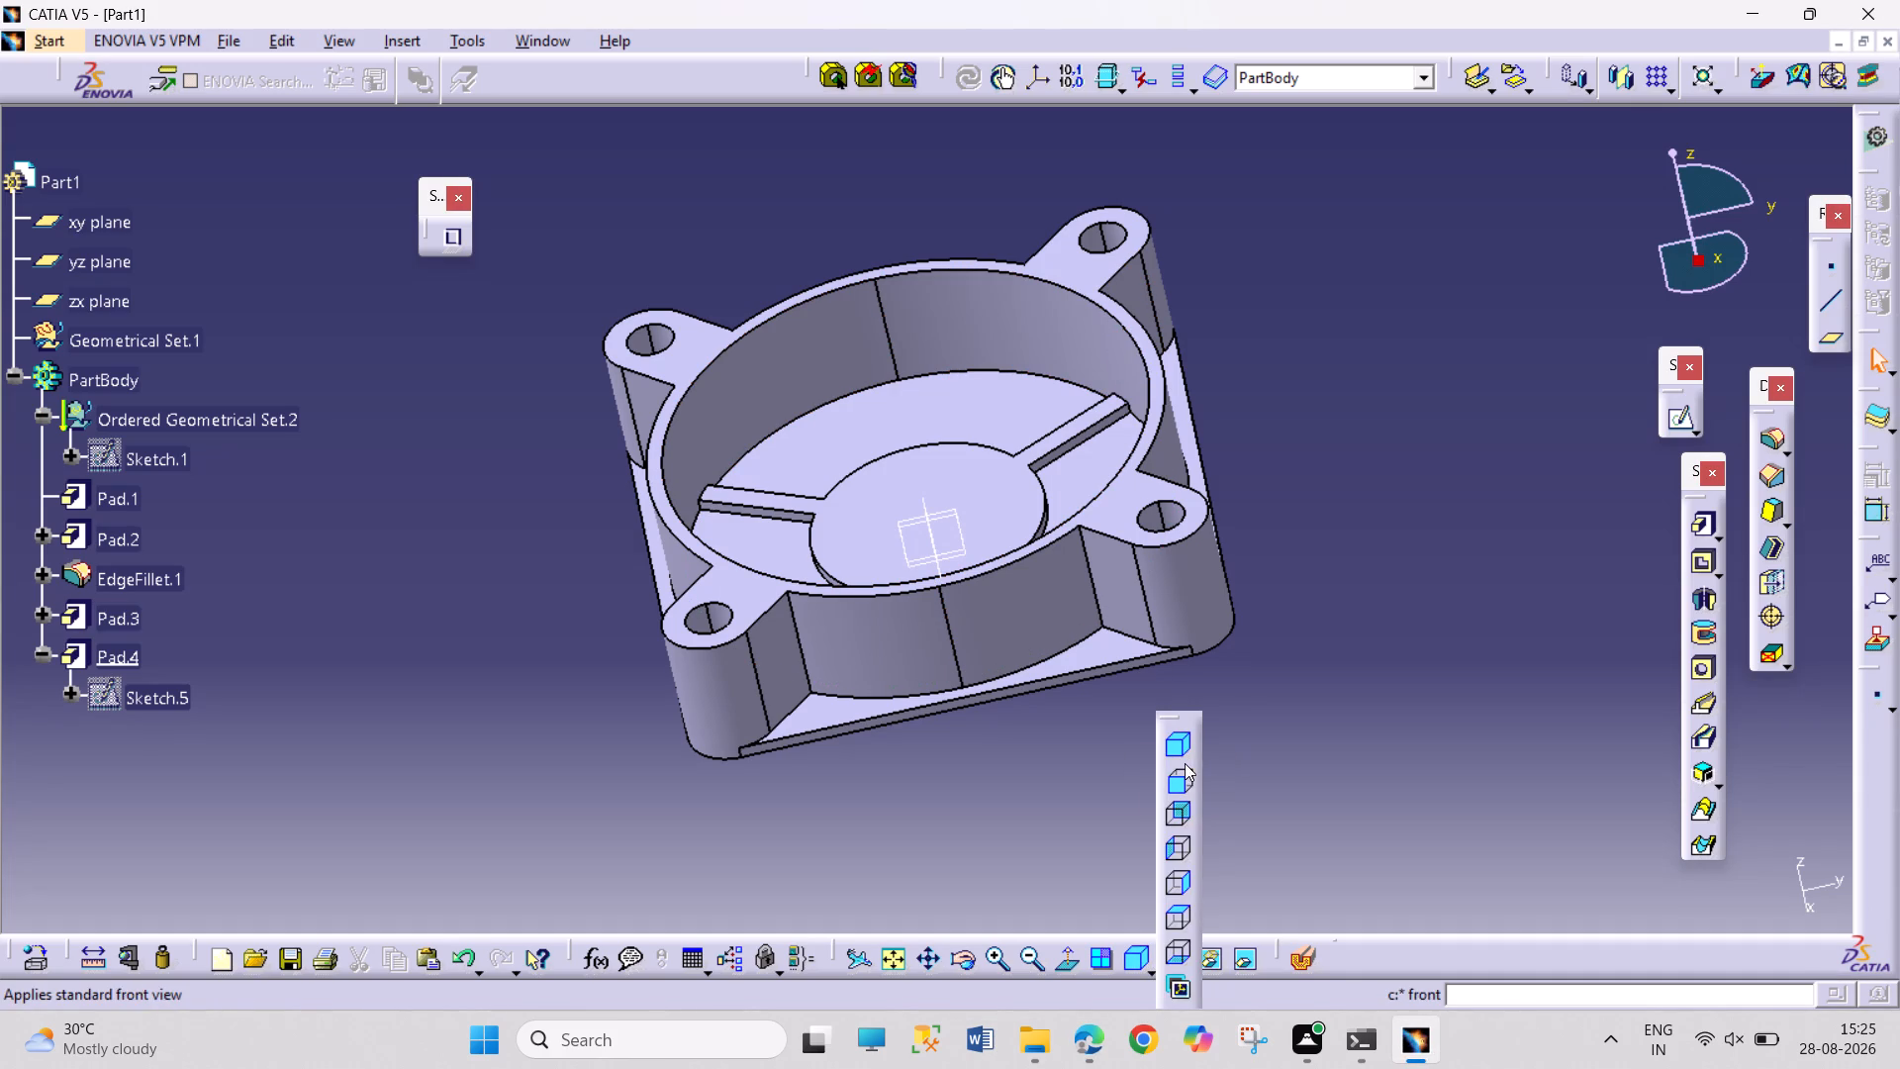
pyautogui.click(1168, 926)
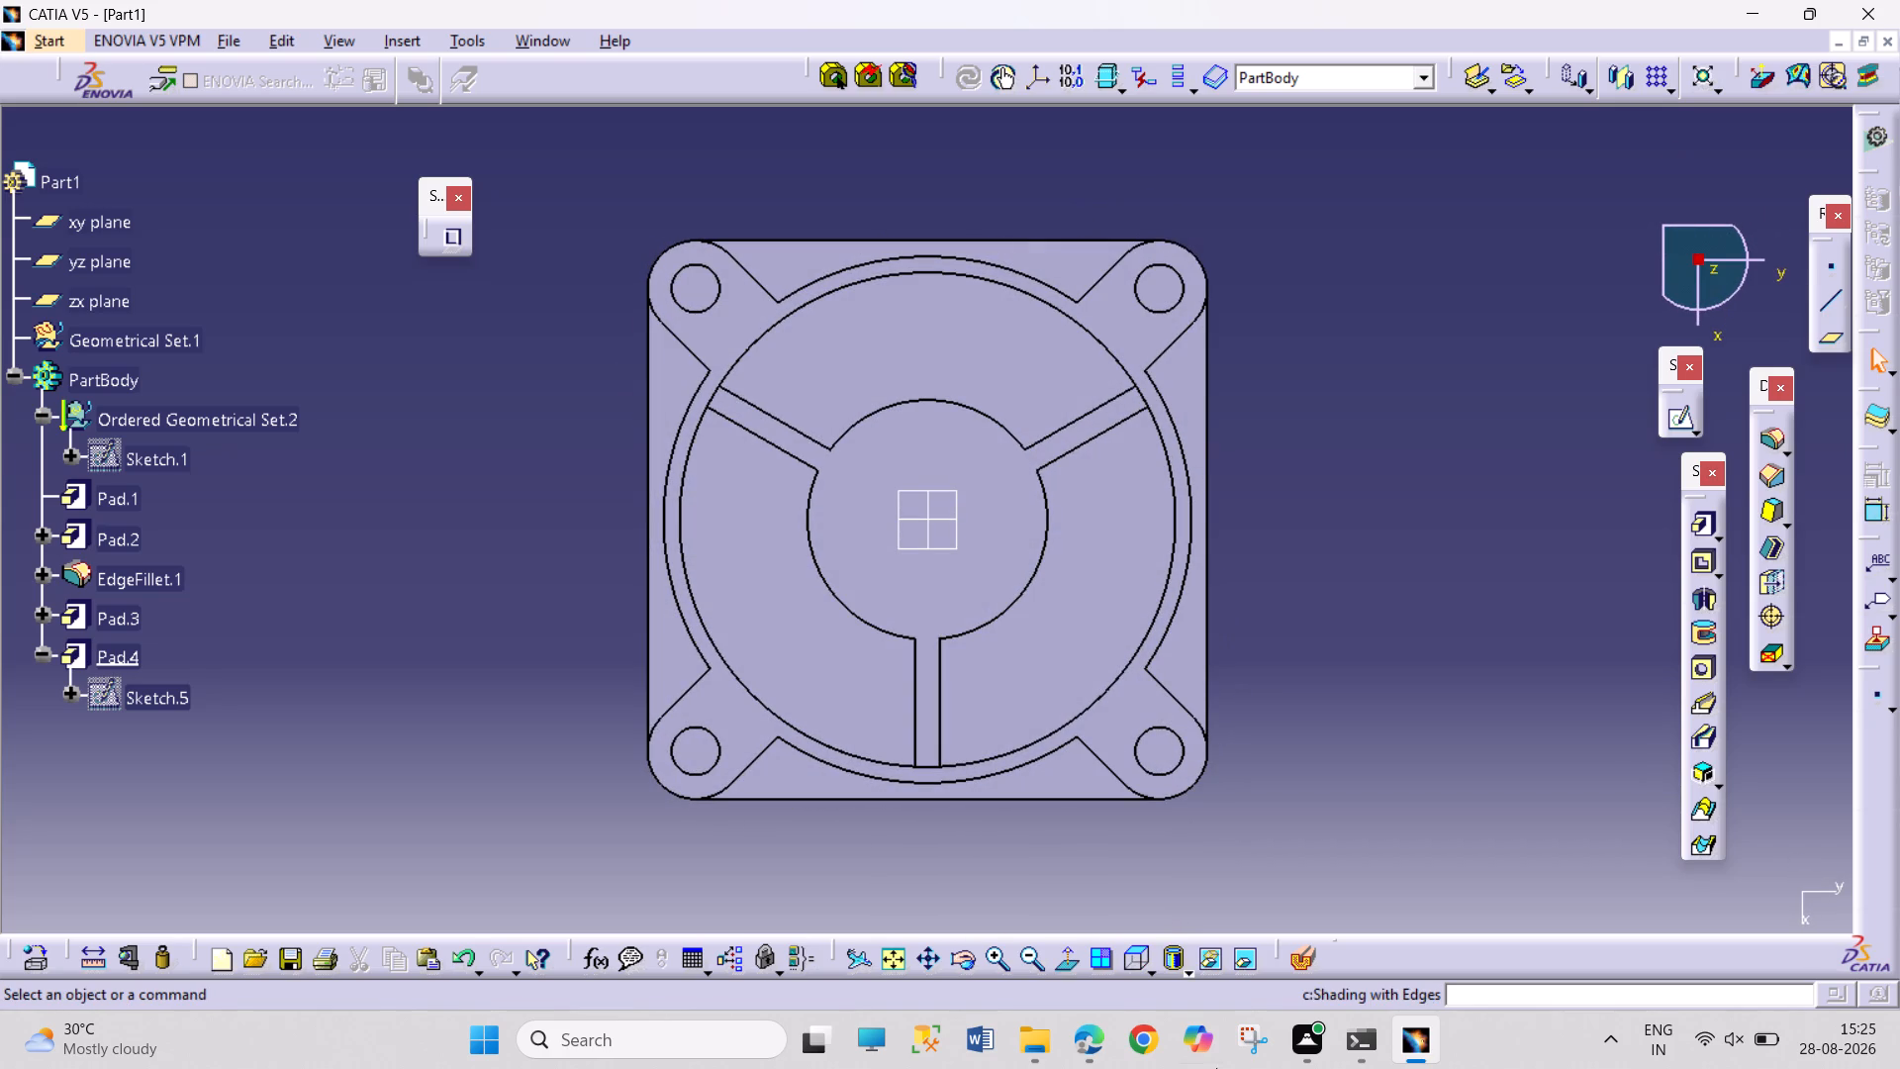
pyautogui.click(1092, 1029)
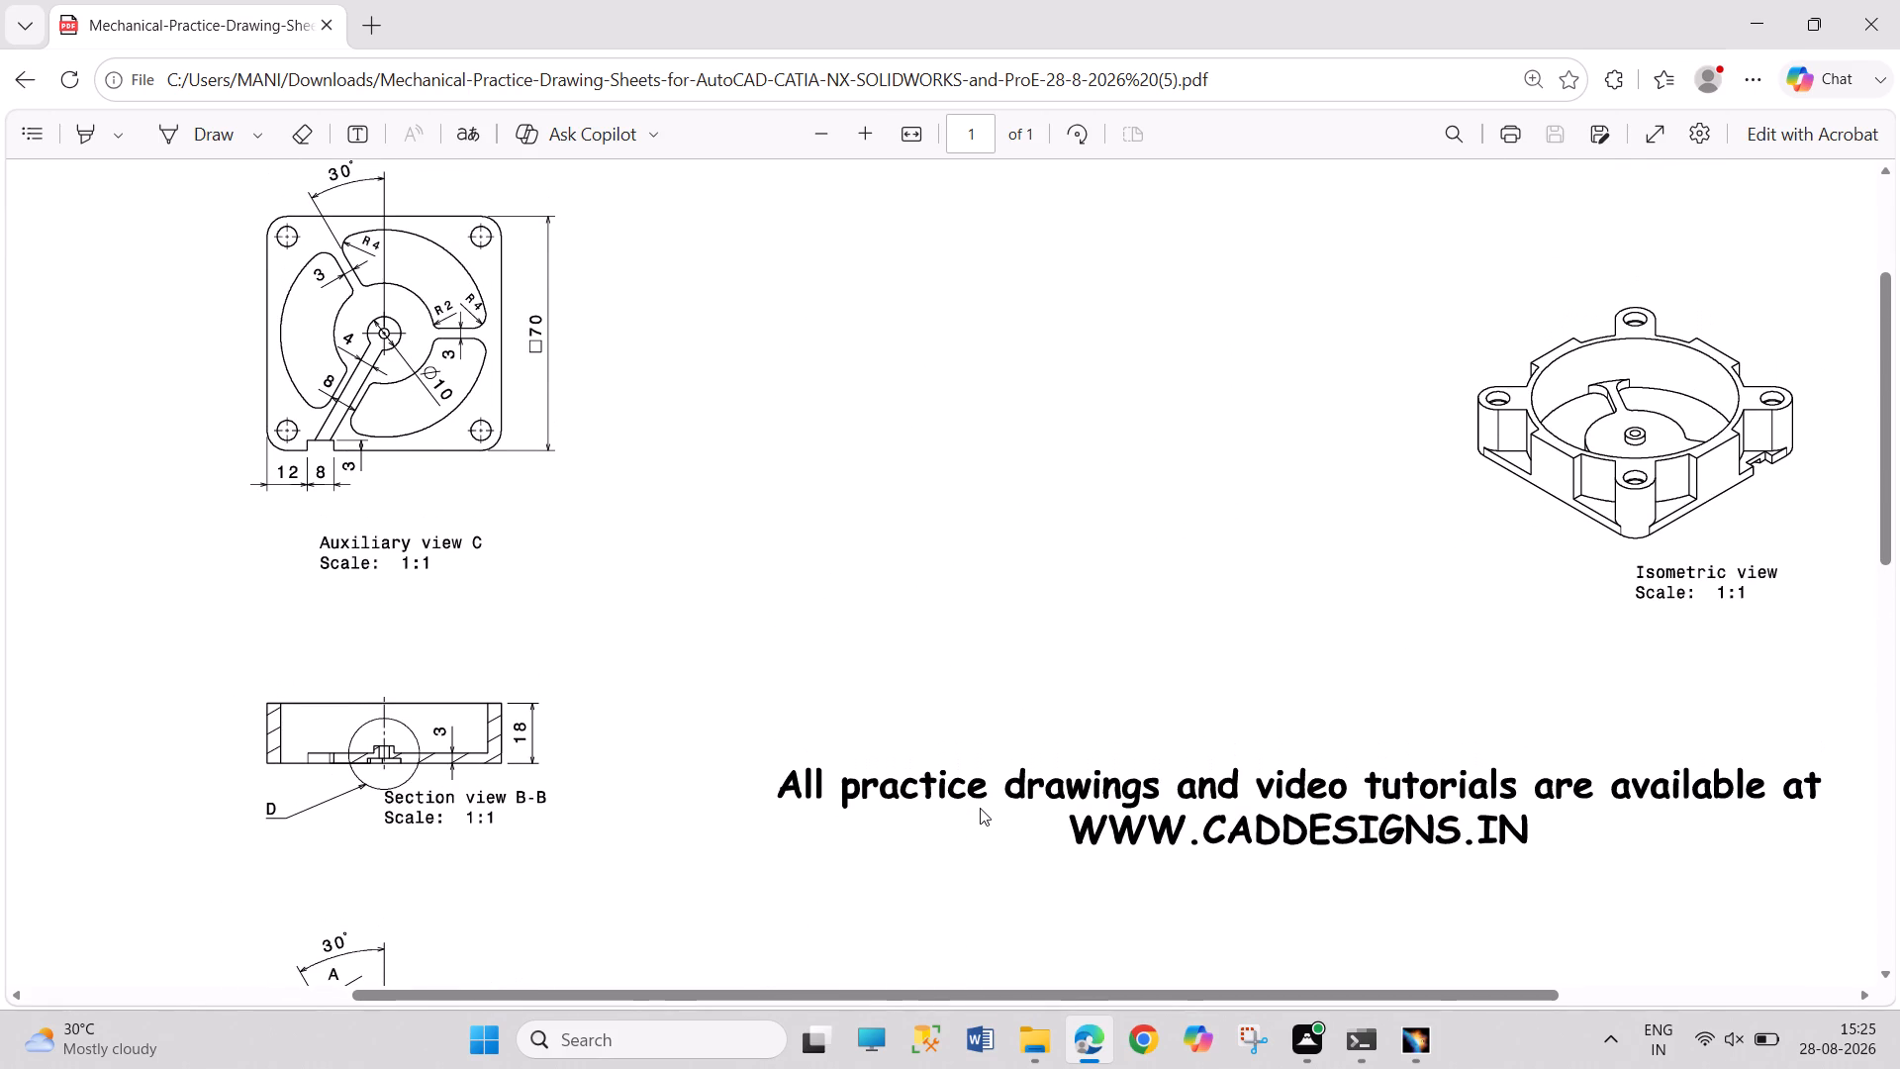
pyautogui.click(980, 808)
pyautogui.click(1414, 1056)
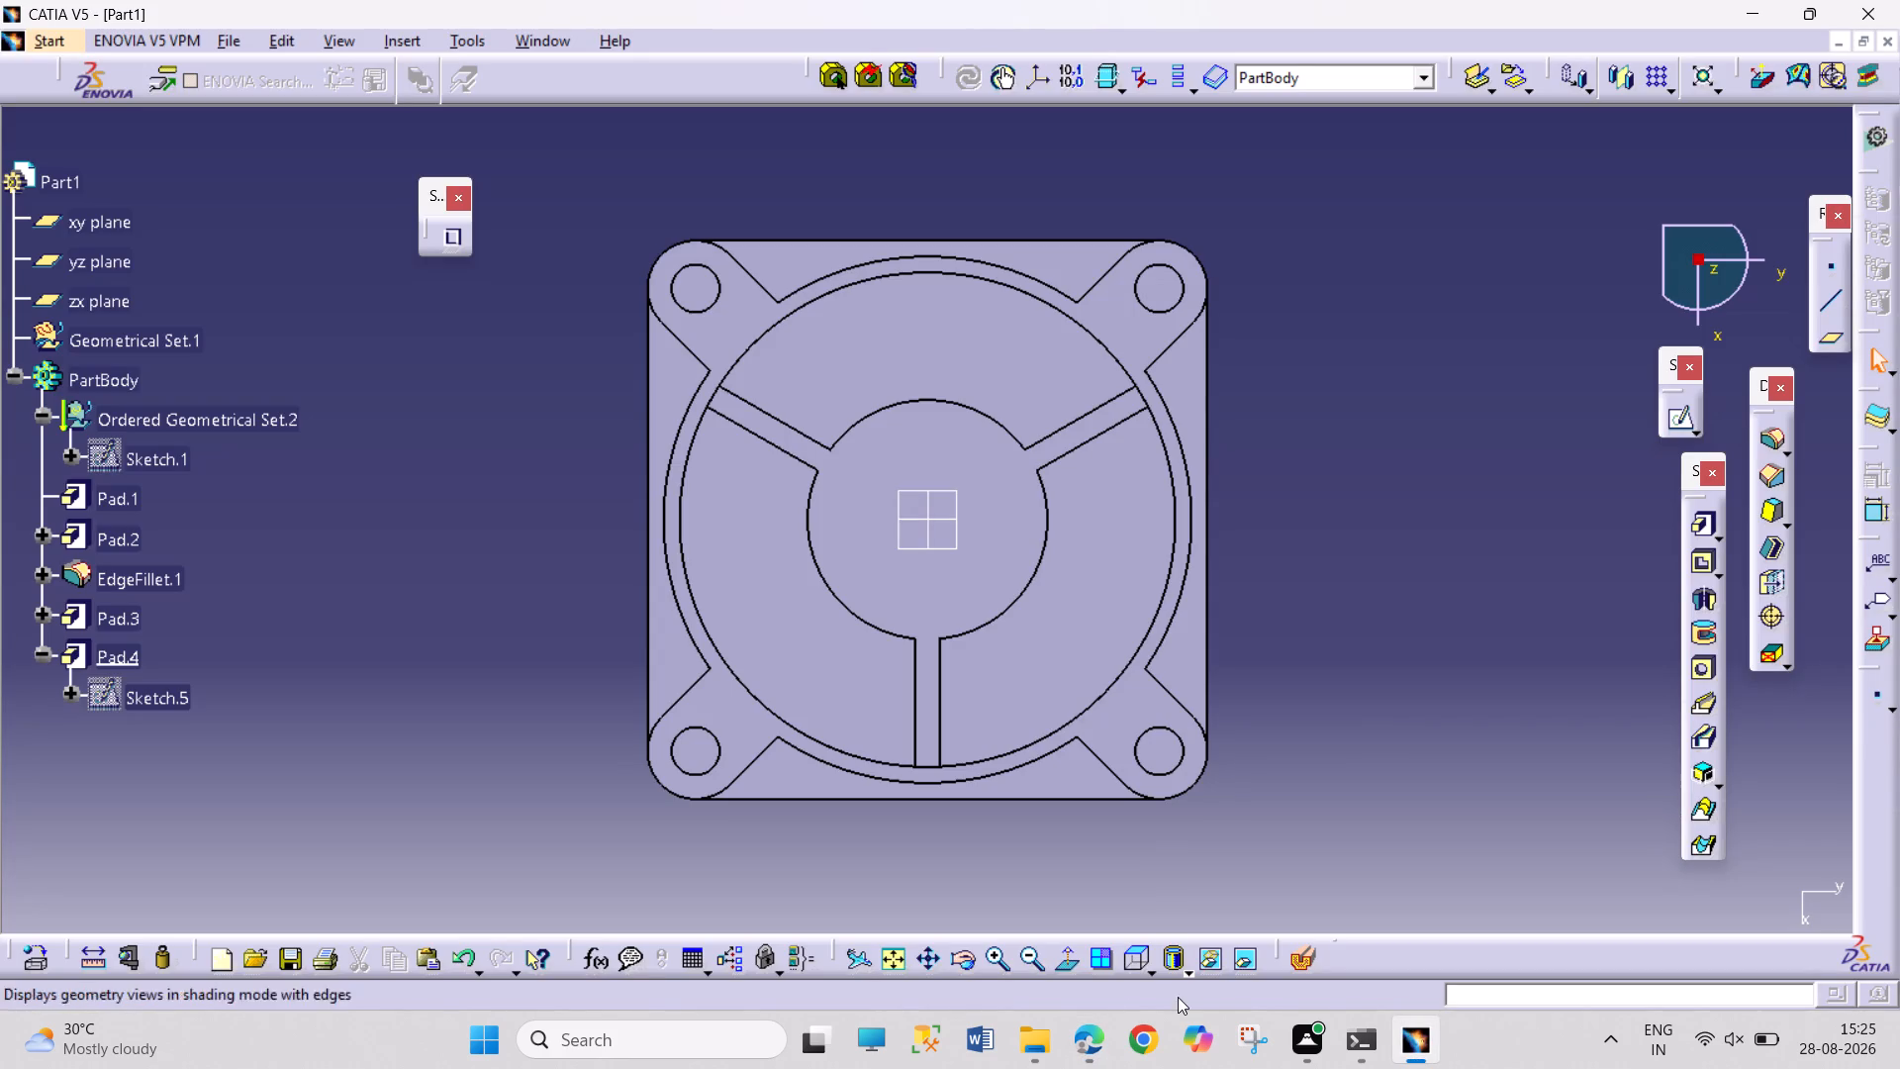
pyautogui.click(1151, 974)
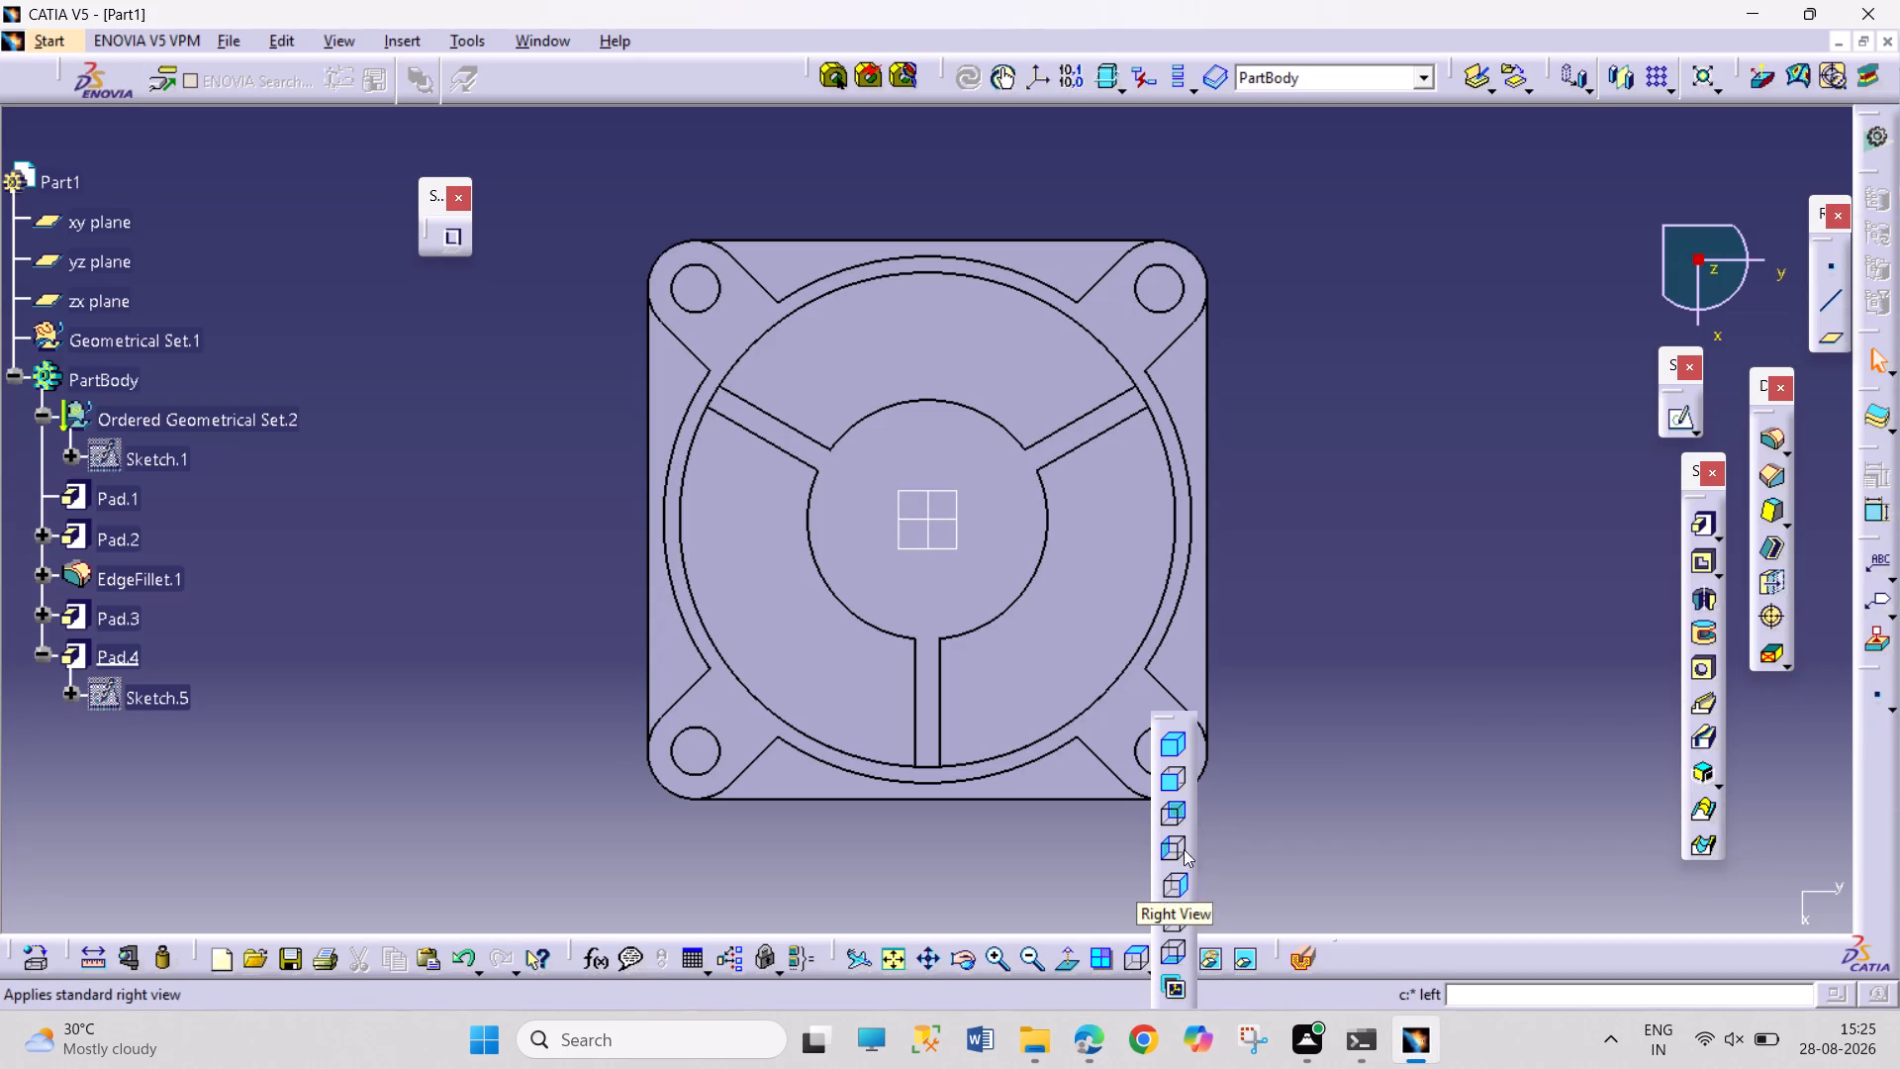
pyautogui.click(1173, 742)
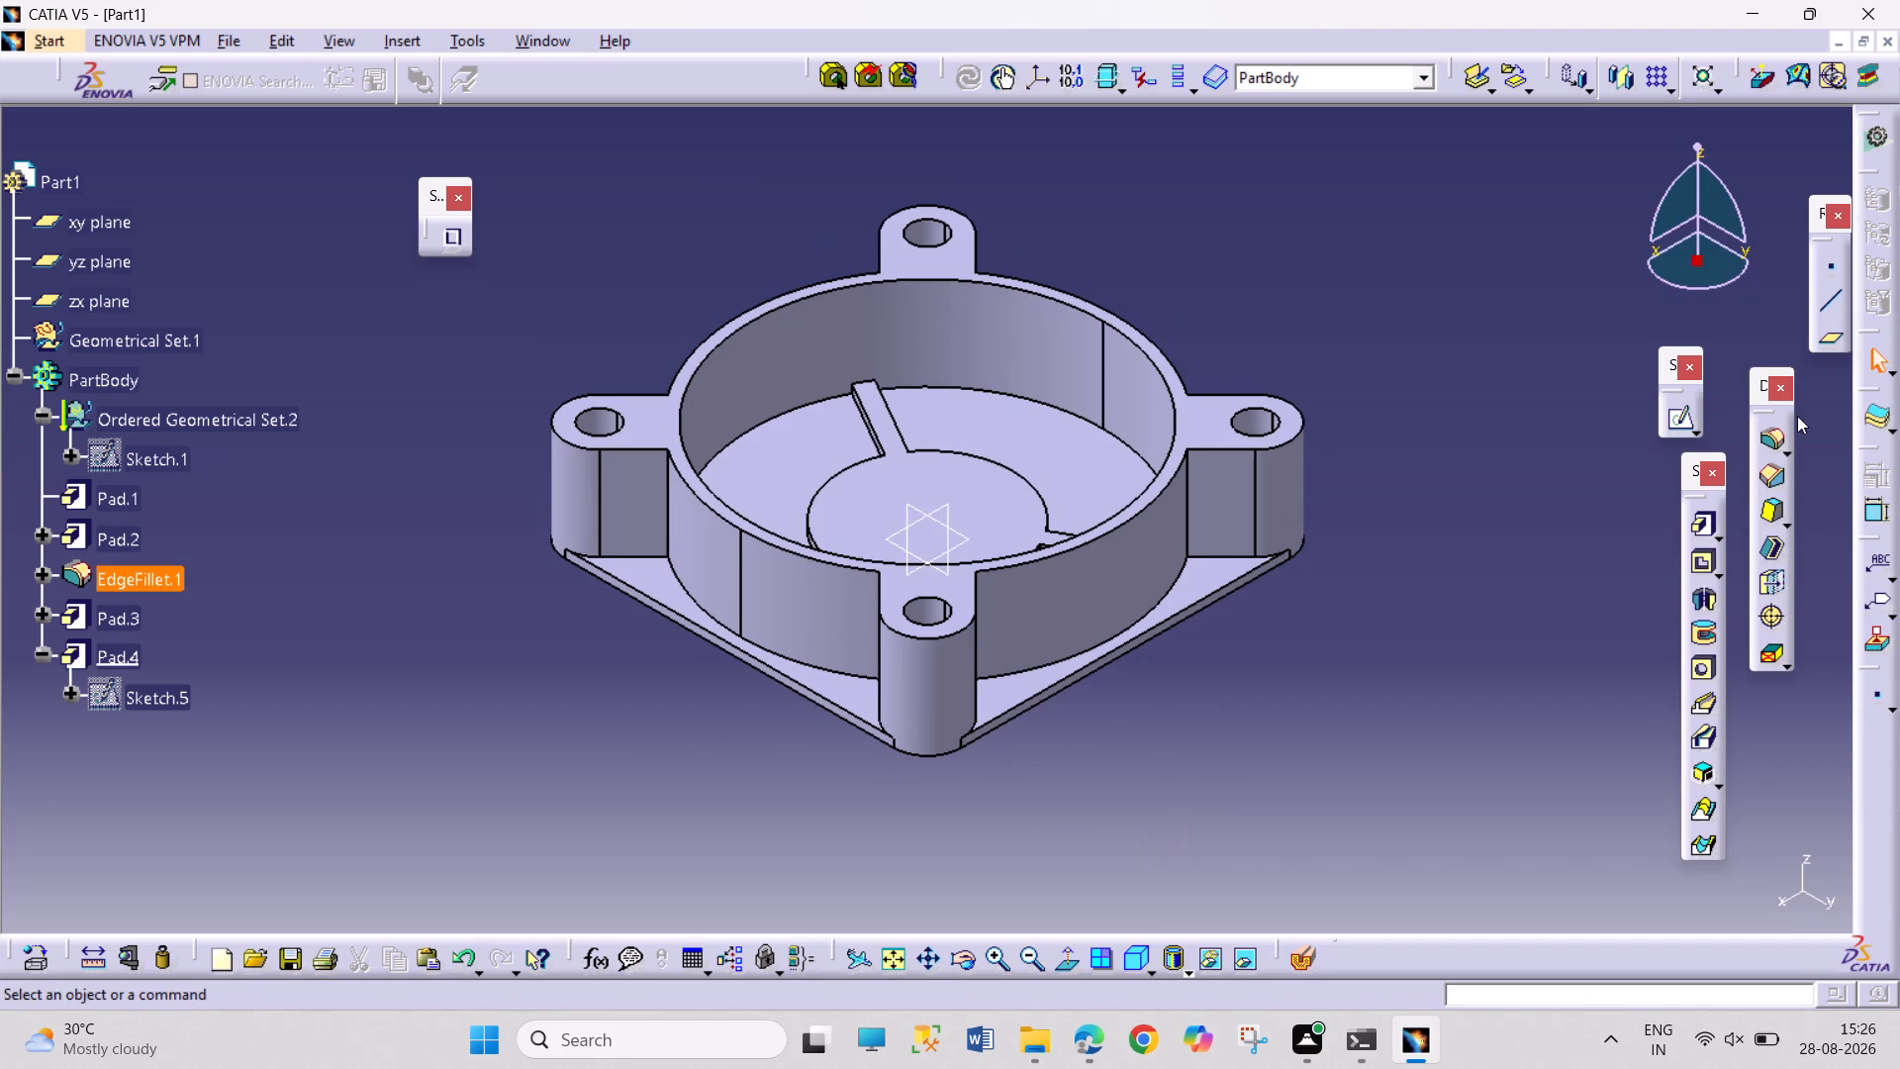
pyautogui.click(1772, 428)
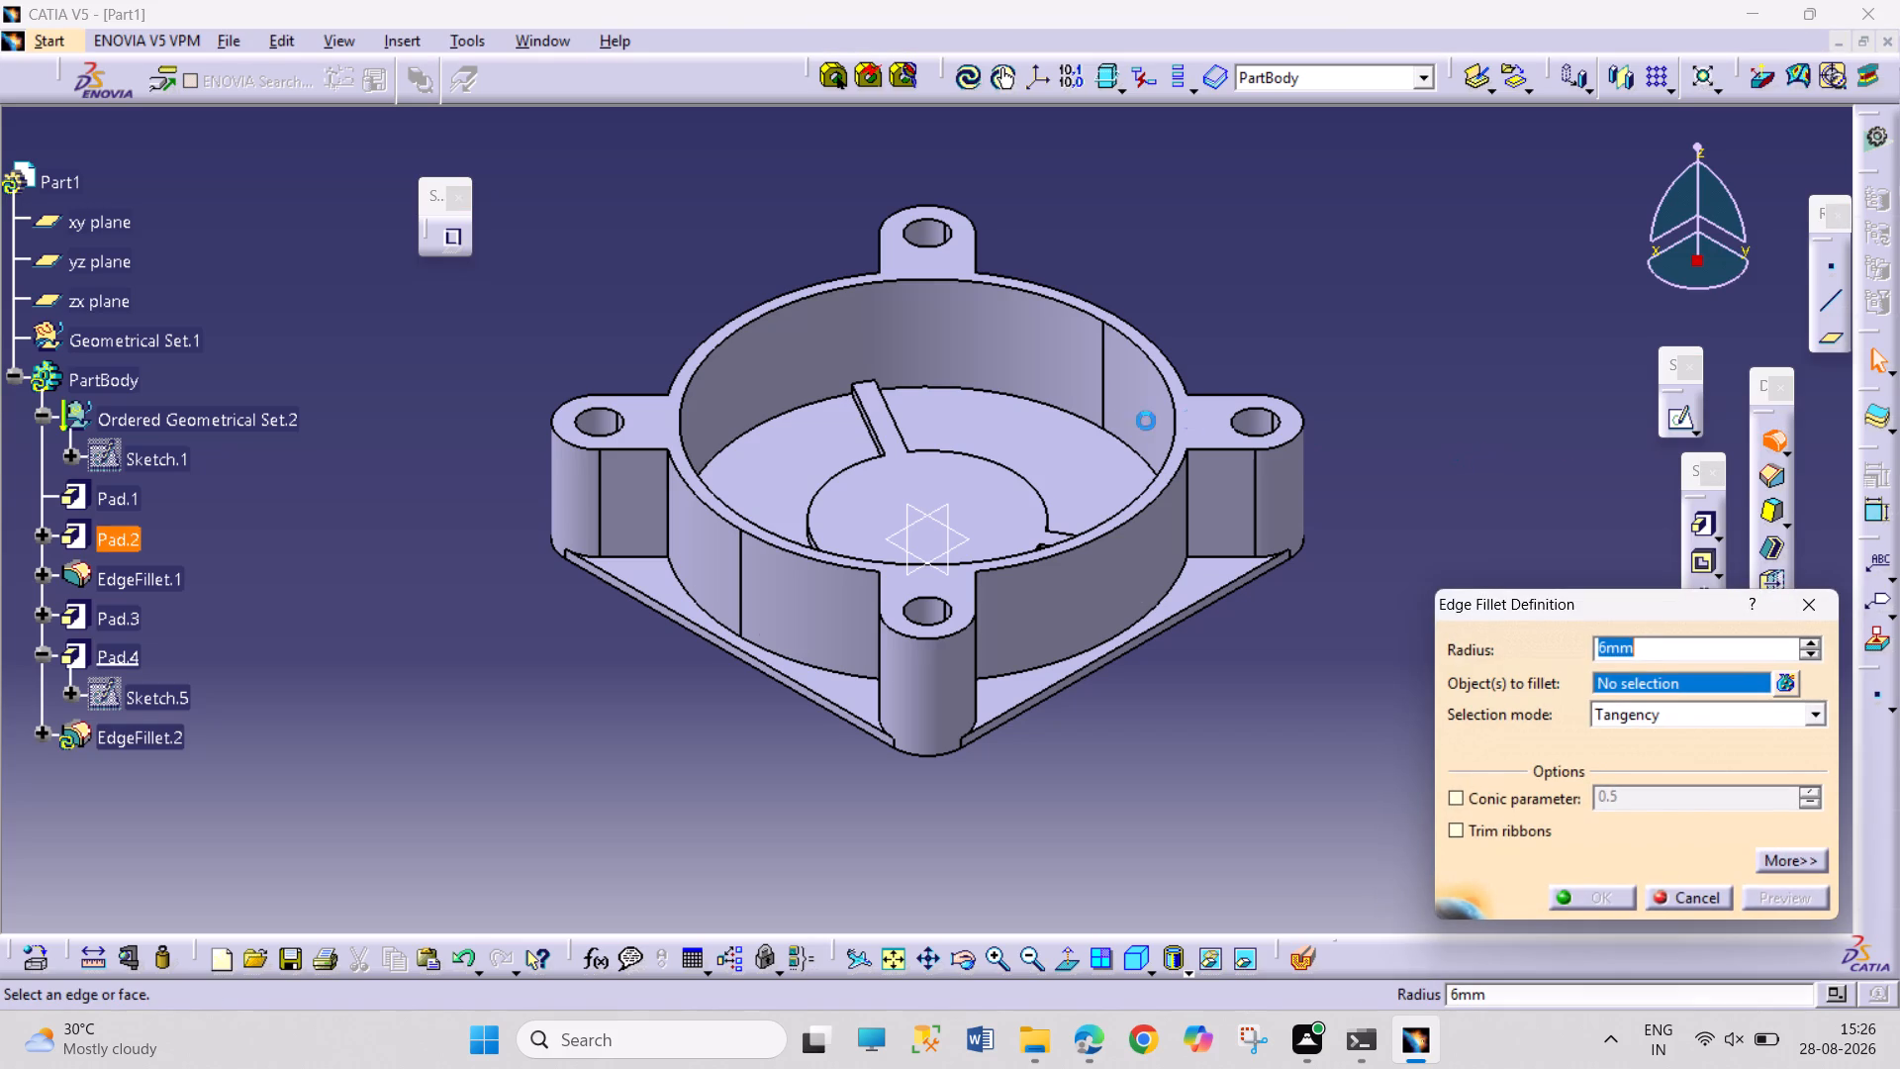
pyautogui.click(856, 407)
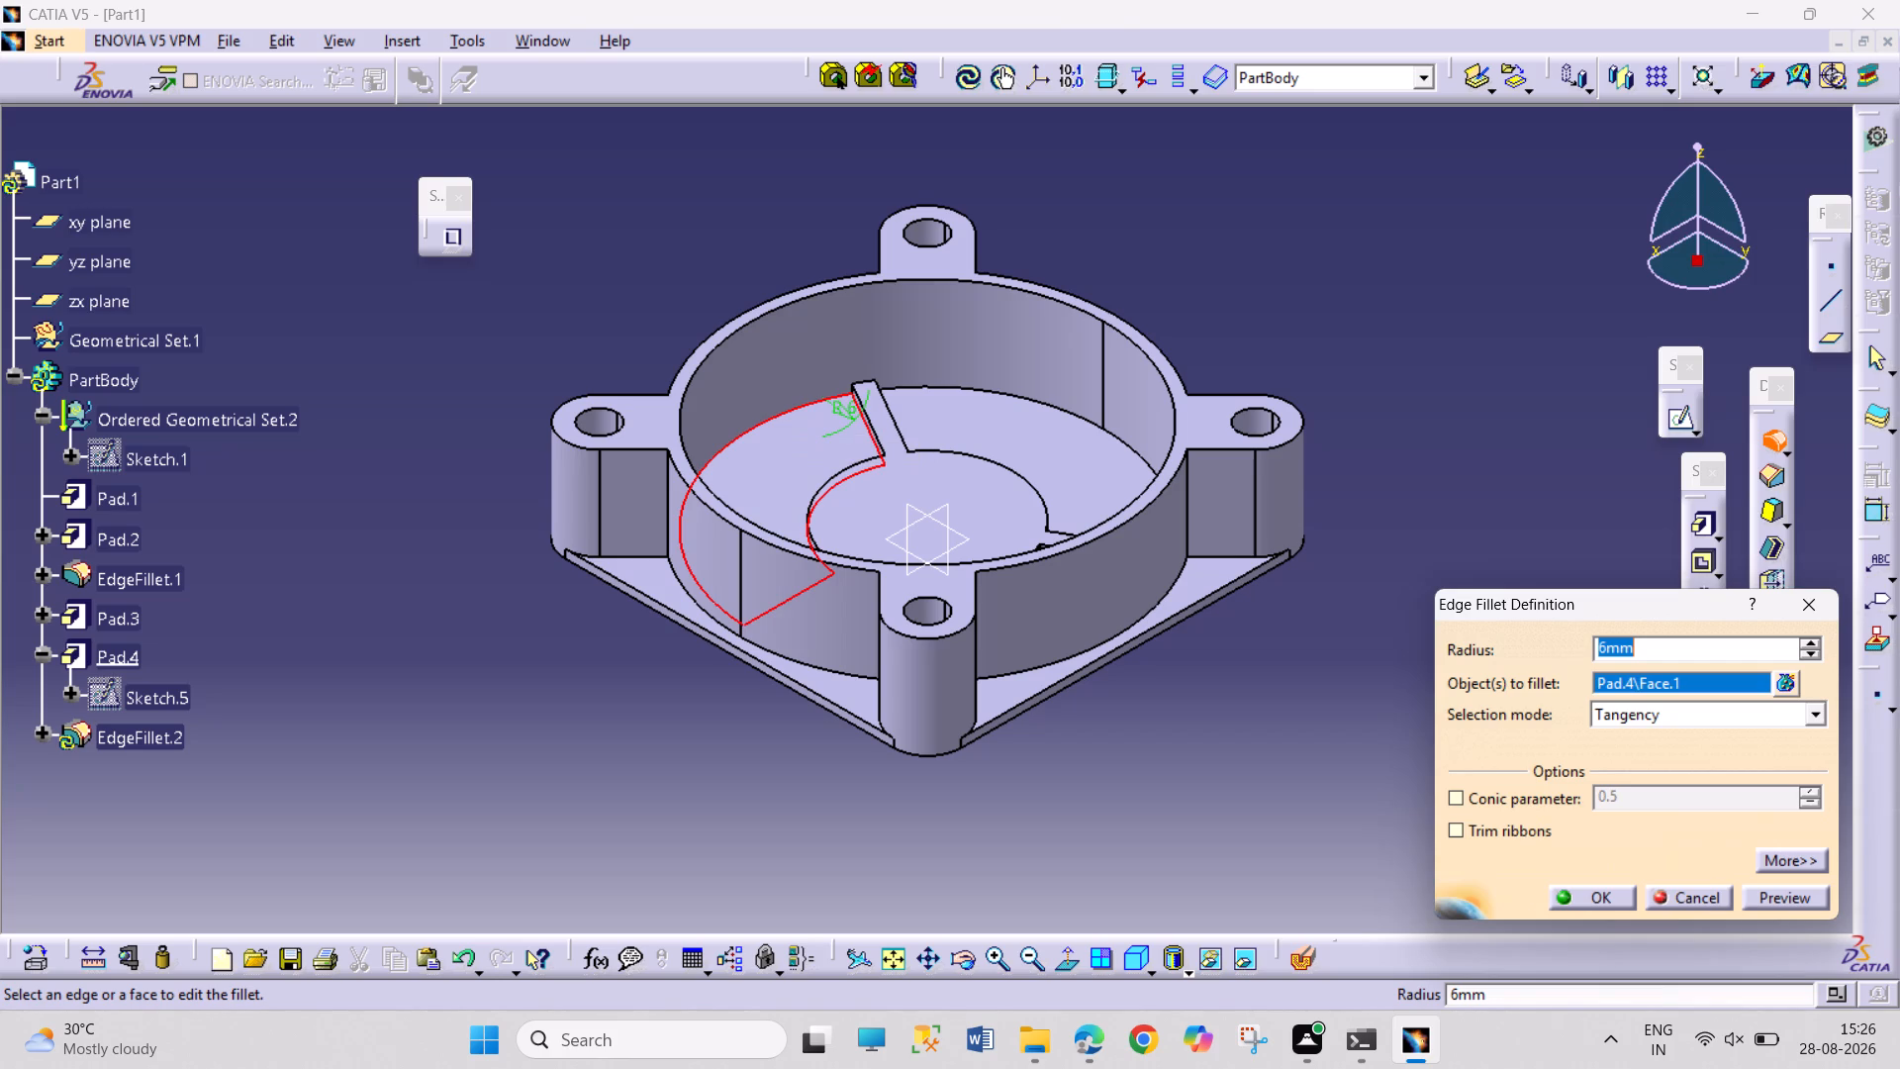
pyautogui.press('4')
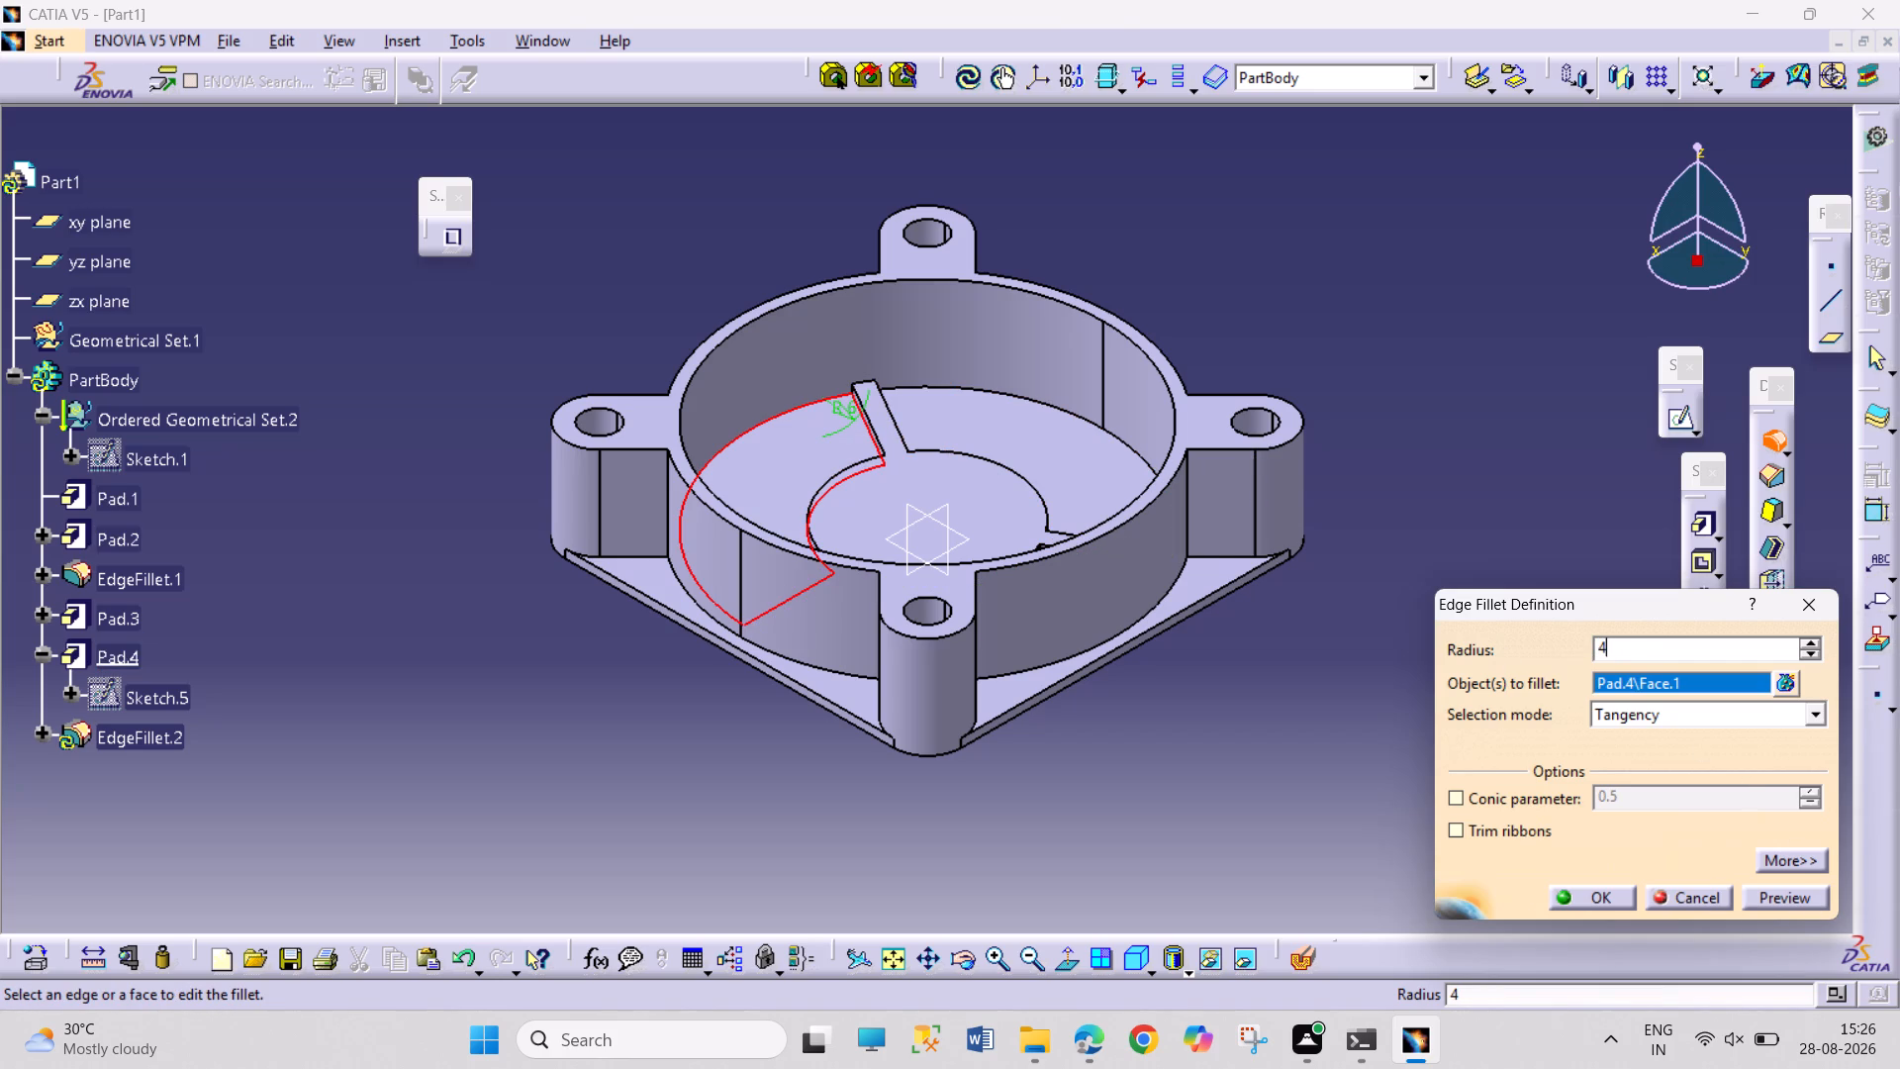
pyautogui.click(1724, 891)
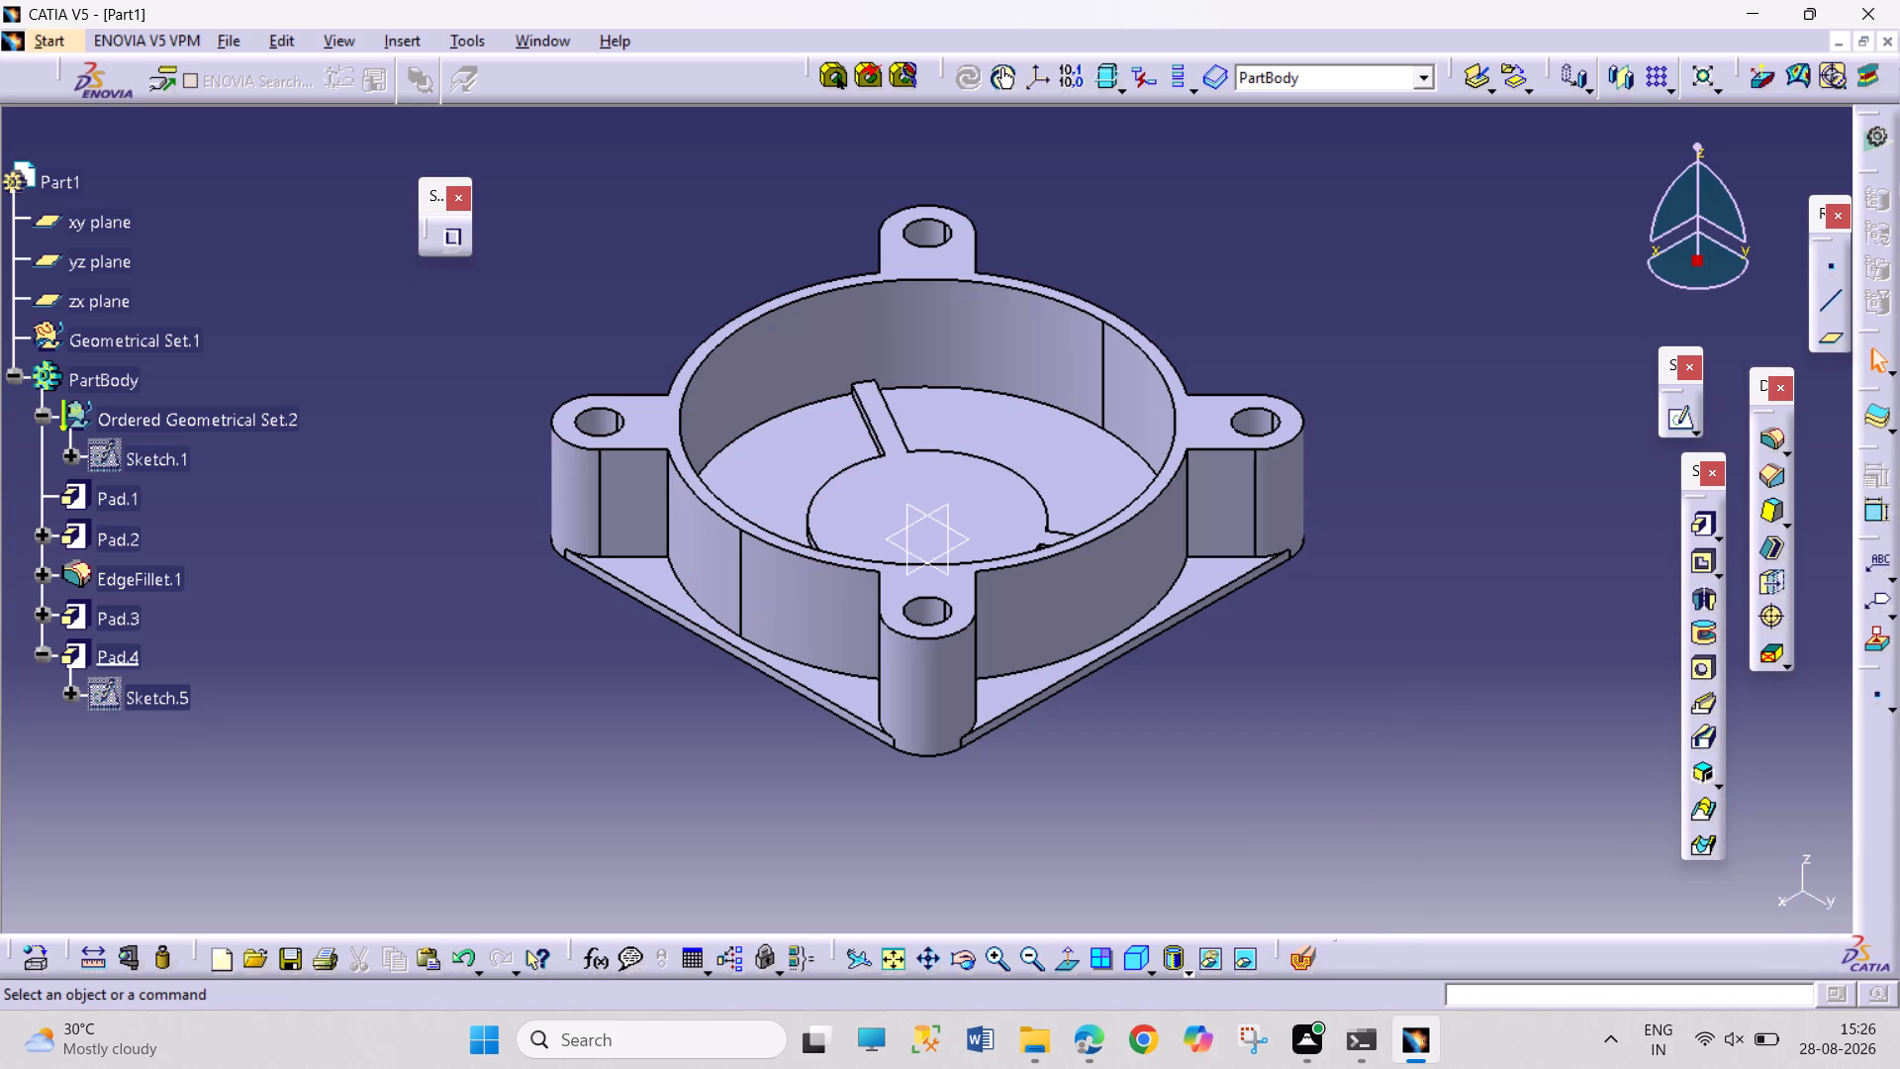
# Start an Edge Fillet for the corner where the raised spoke meets the inside of the circular ring wall.
pyautogui.keyDown('ctrl'); pyautogui.moveTo(1816, 733); pyautogui.dragTo(1862, 609, button='middle'); pyautogui.keyUp('ctrl')
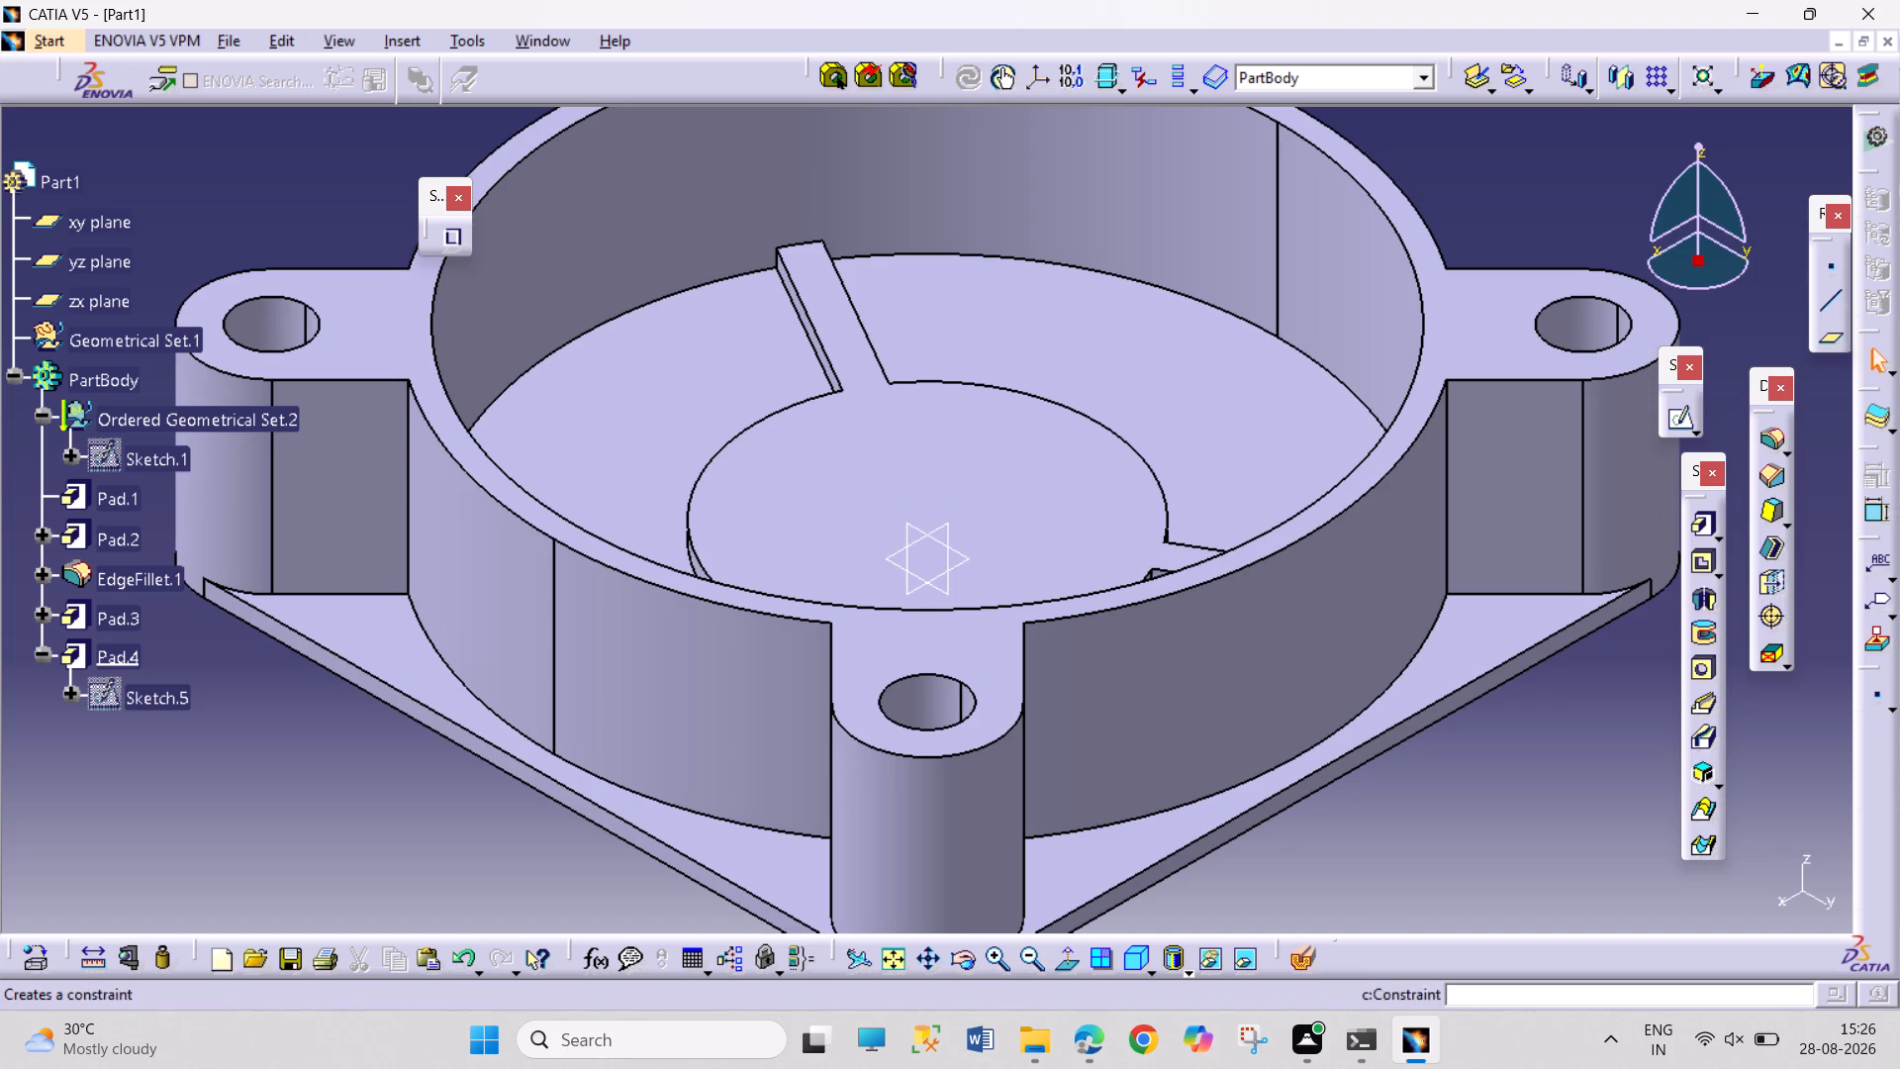
pyautogui.click(1770, 438)
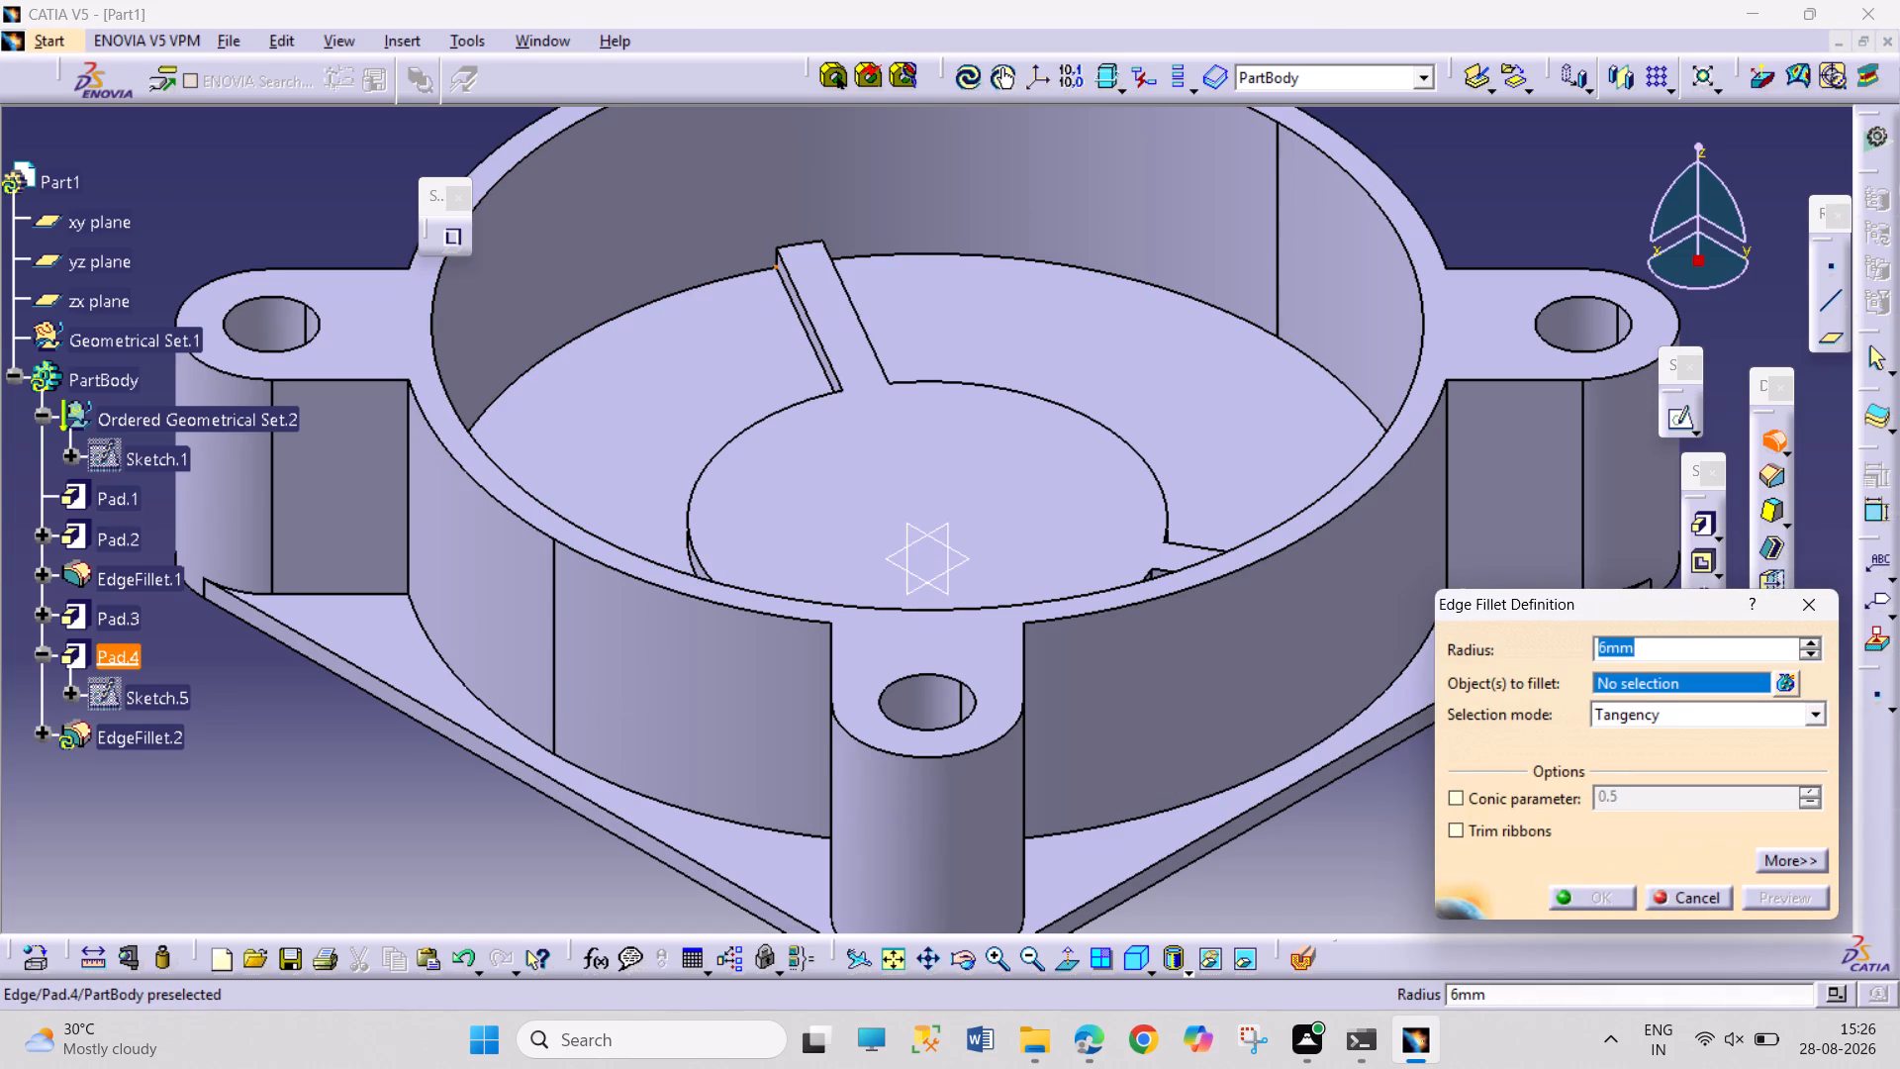
pyautogui.keyDown('ctrl'); pyautogui.middleClick(794, 285); pyautogui.keyUp('ctrl')
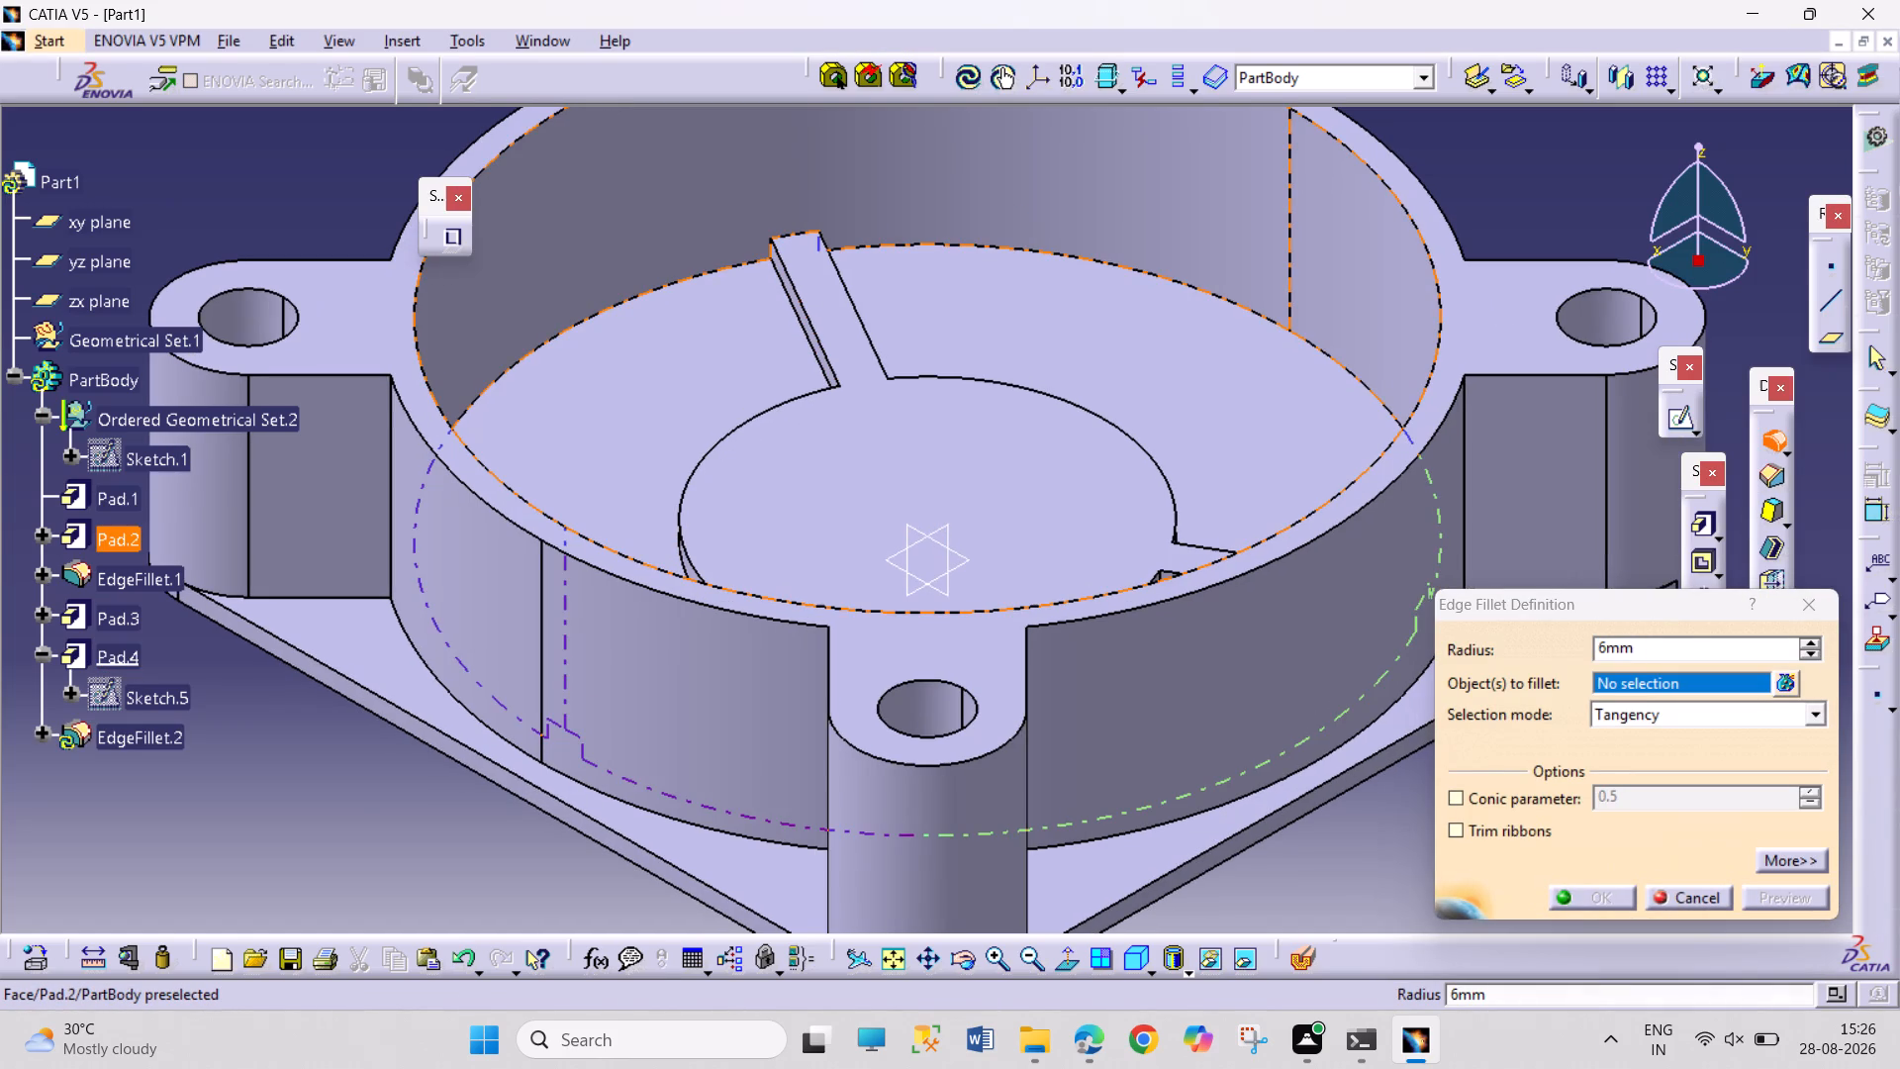
pyautogui.keyDown('ctrl'); pyautogui.moveTo(896, 254); pyautogui.dragTo(925, 144, button='middle'); pyautogui.keyUp('ctrl')
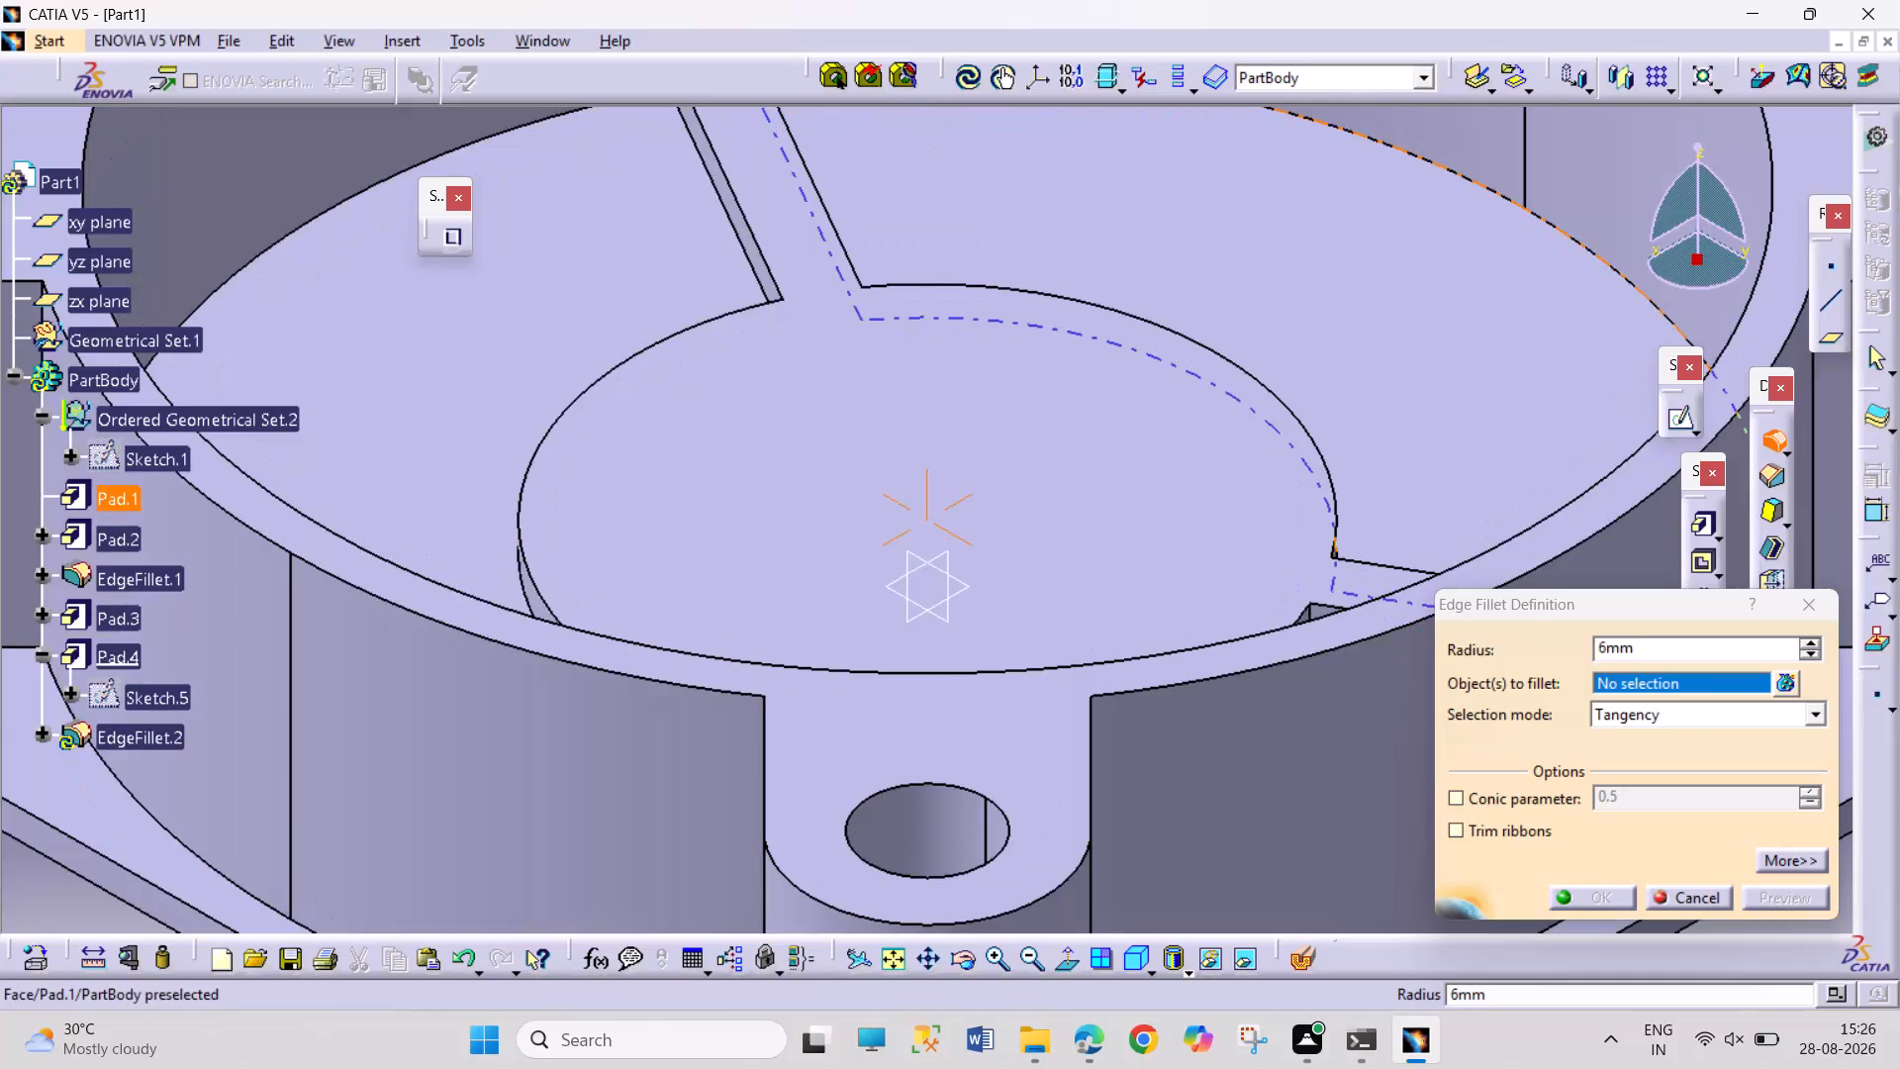
pyautogui.moveTo(946, 126); pyautogui.dragTo(1129, 617, button='middle')
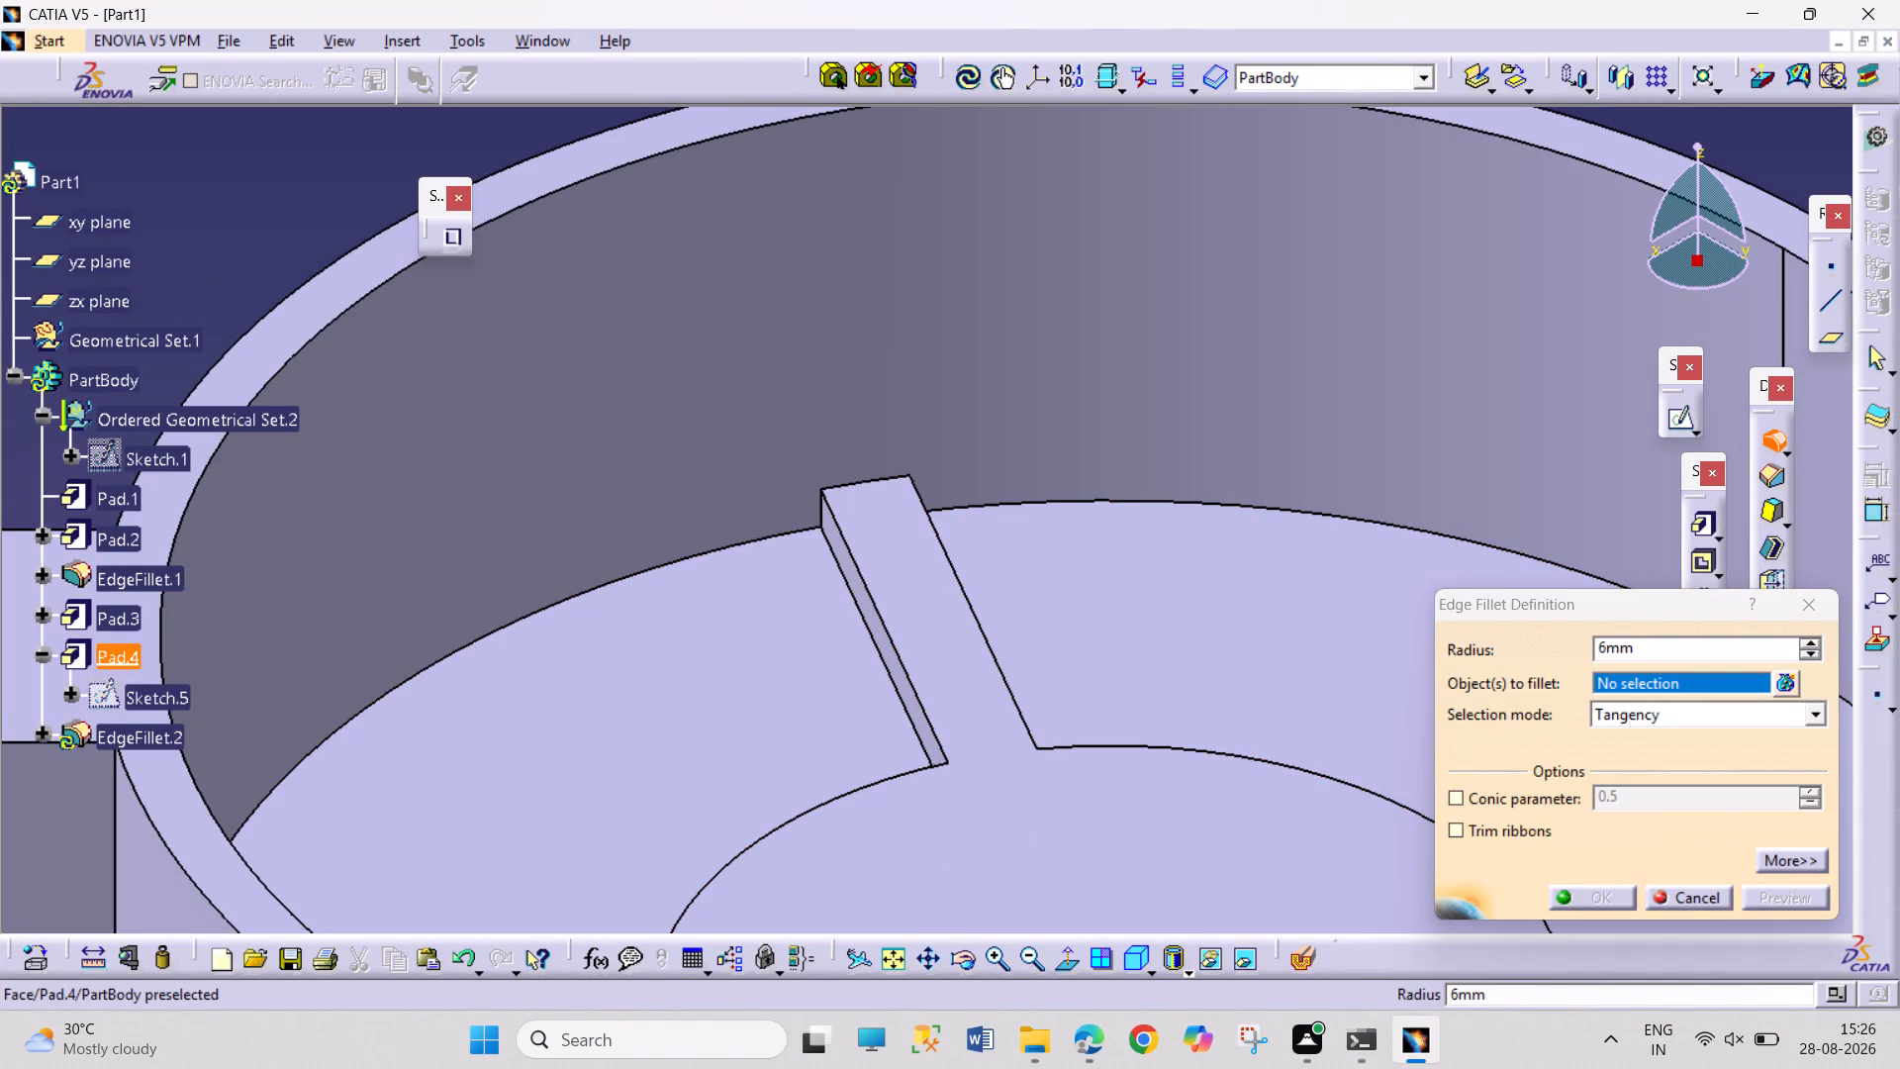
# Apply a 4 mm edge fillet to the short vertical edge where the raised spoke meets the inside of the ring wall.
pyautogui.click(822, 518)
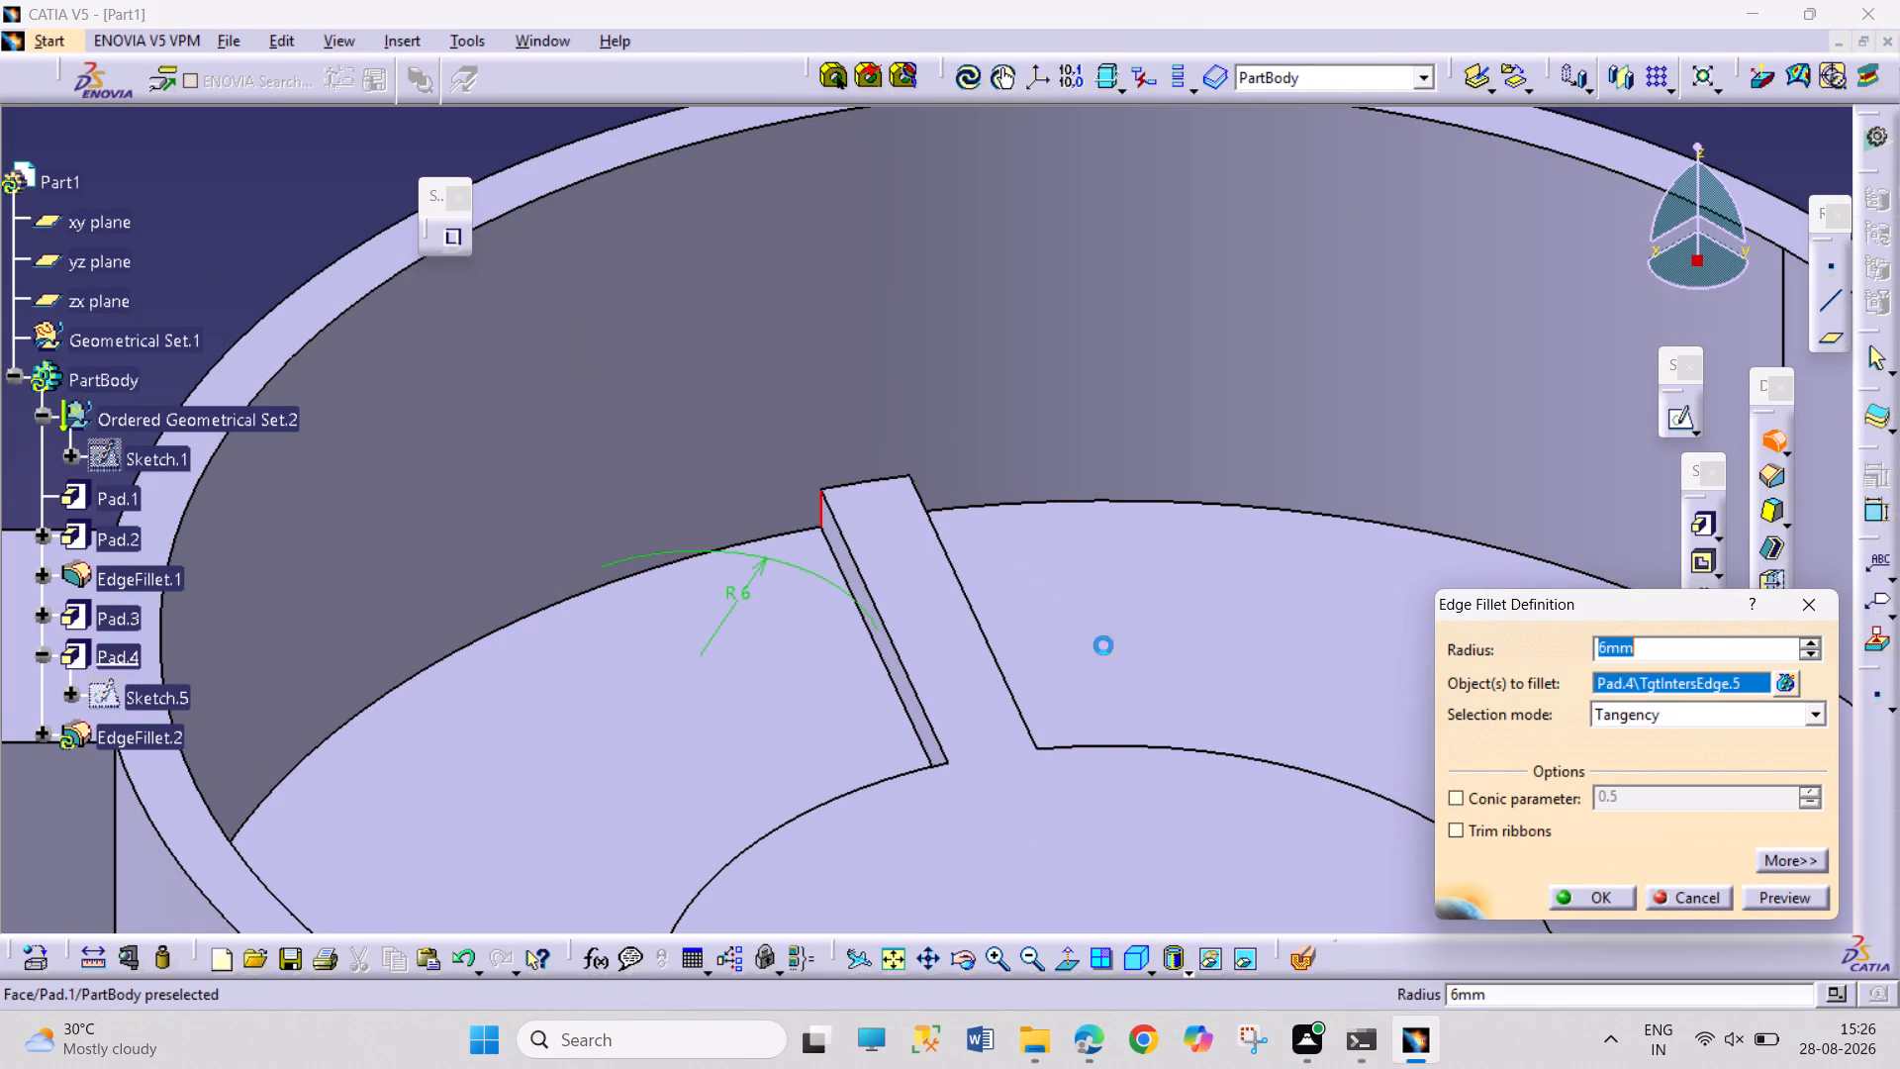
pyautogui.press('4')
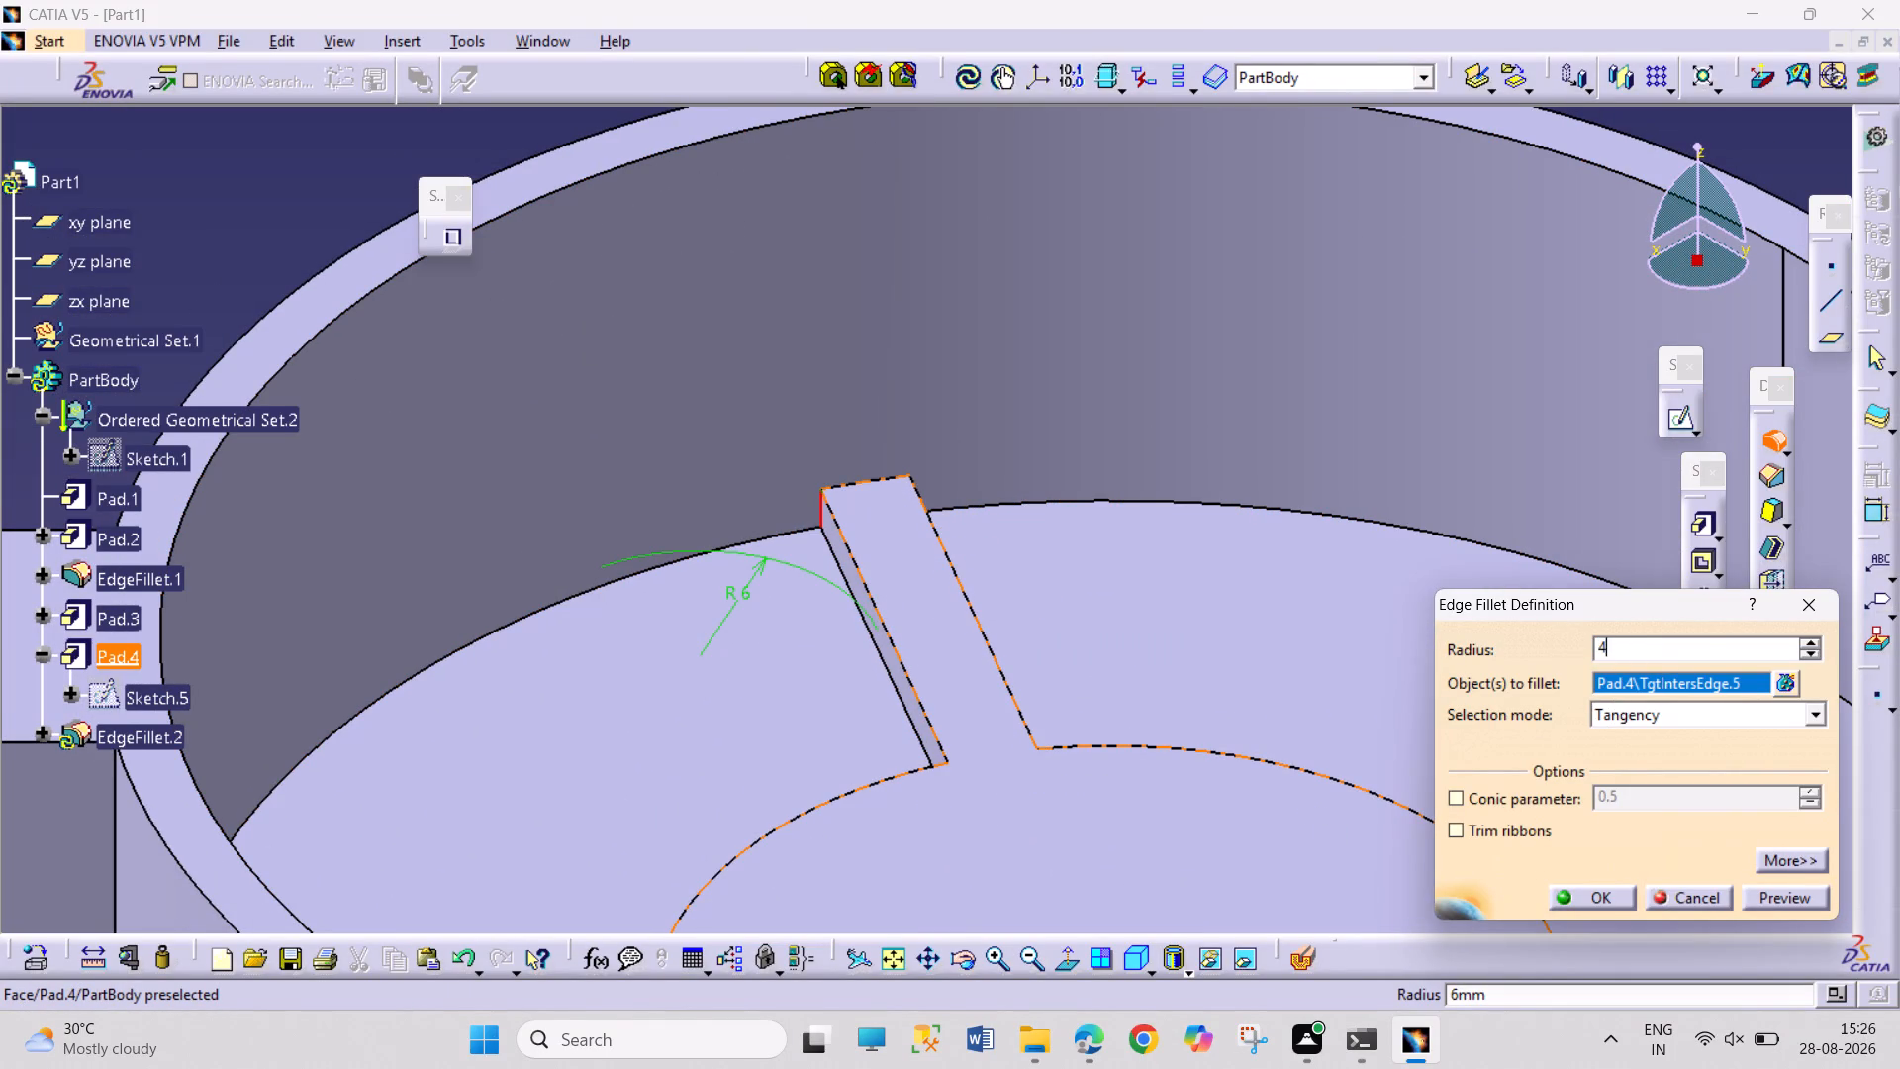
pyautogui.press('Return')
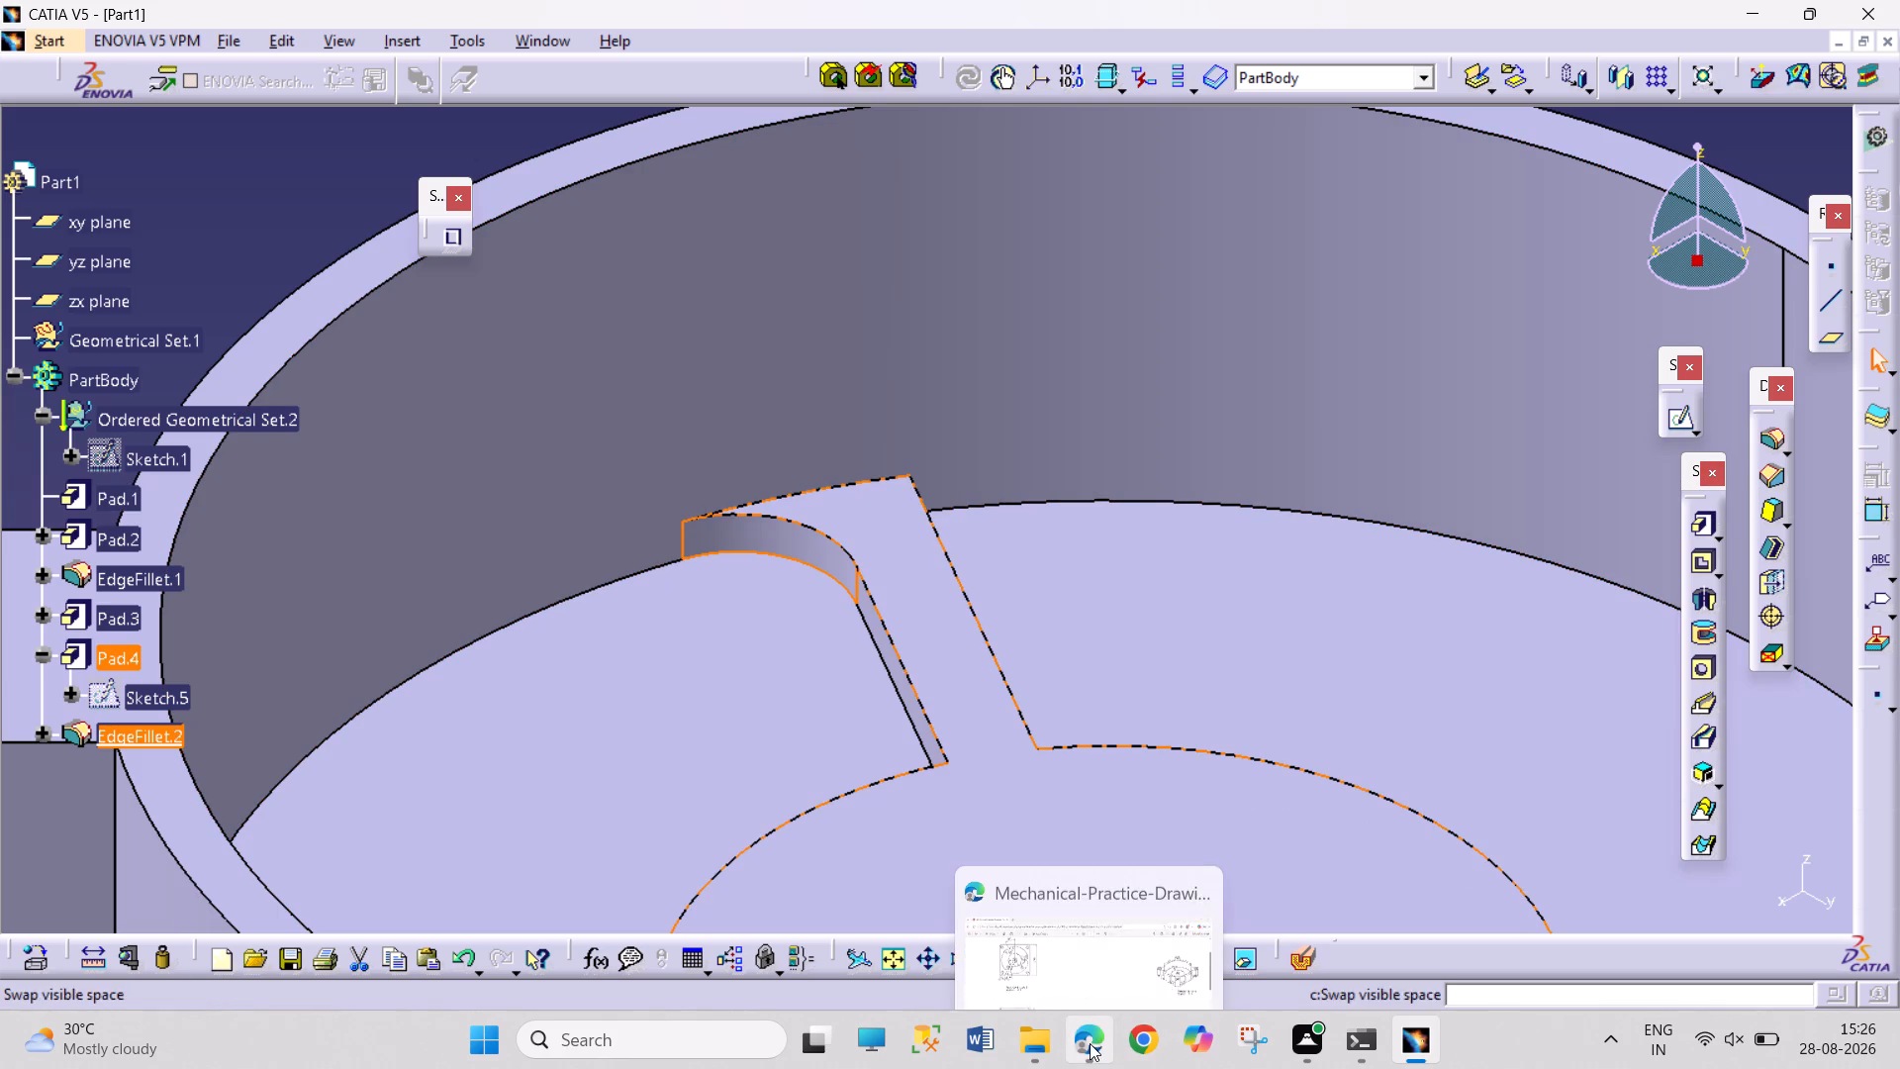
# Apply a 4 mm edge fillet to the vertical edge on the opposite side of the same spoke at the ring wall.
pyautogui.moveTo(1401, 684); pyautogui.dragTo(1110, 595, button='middle')
pyautogui.moveTo(1400, 683); pyautogui.dragTo(1110, 595, button='right')
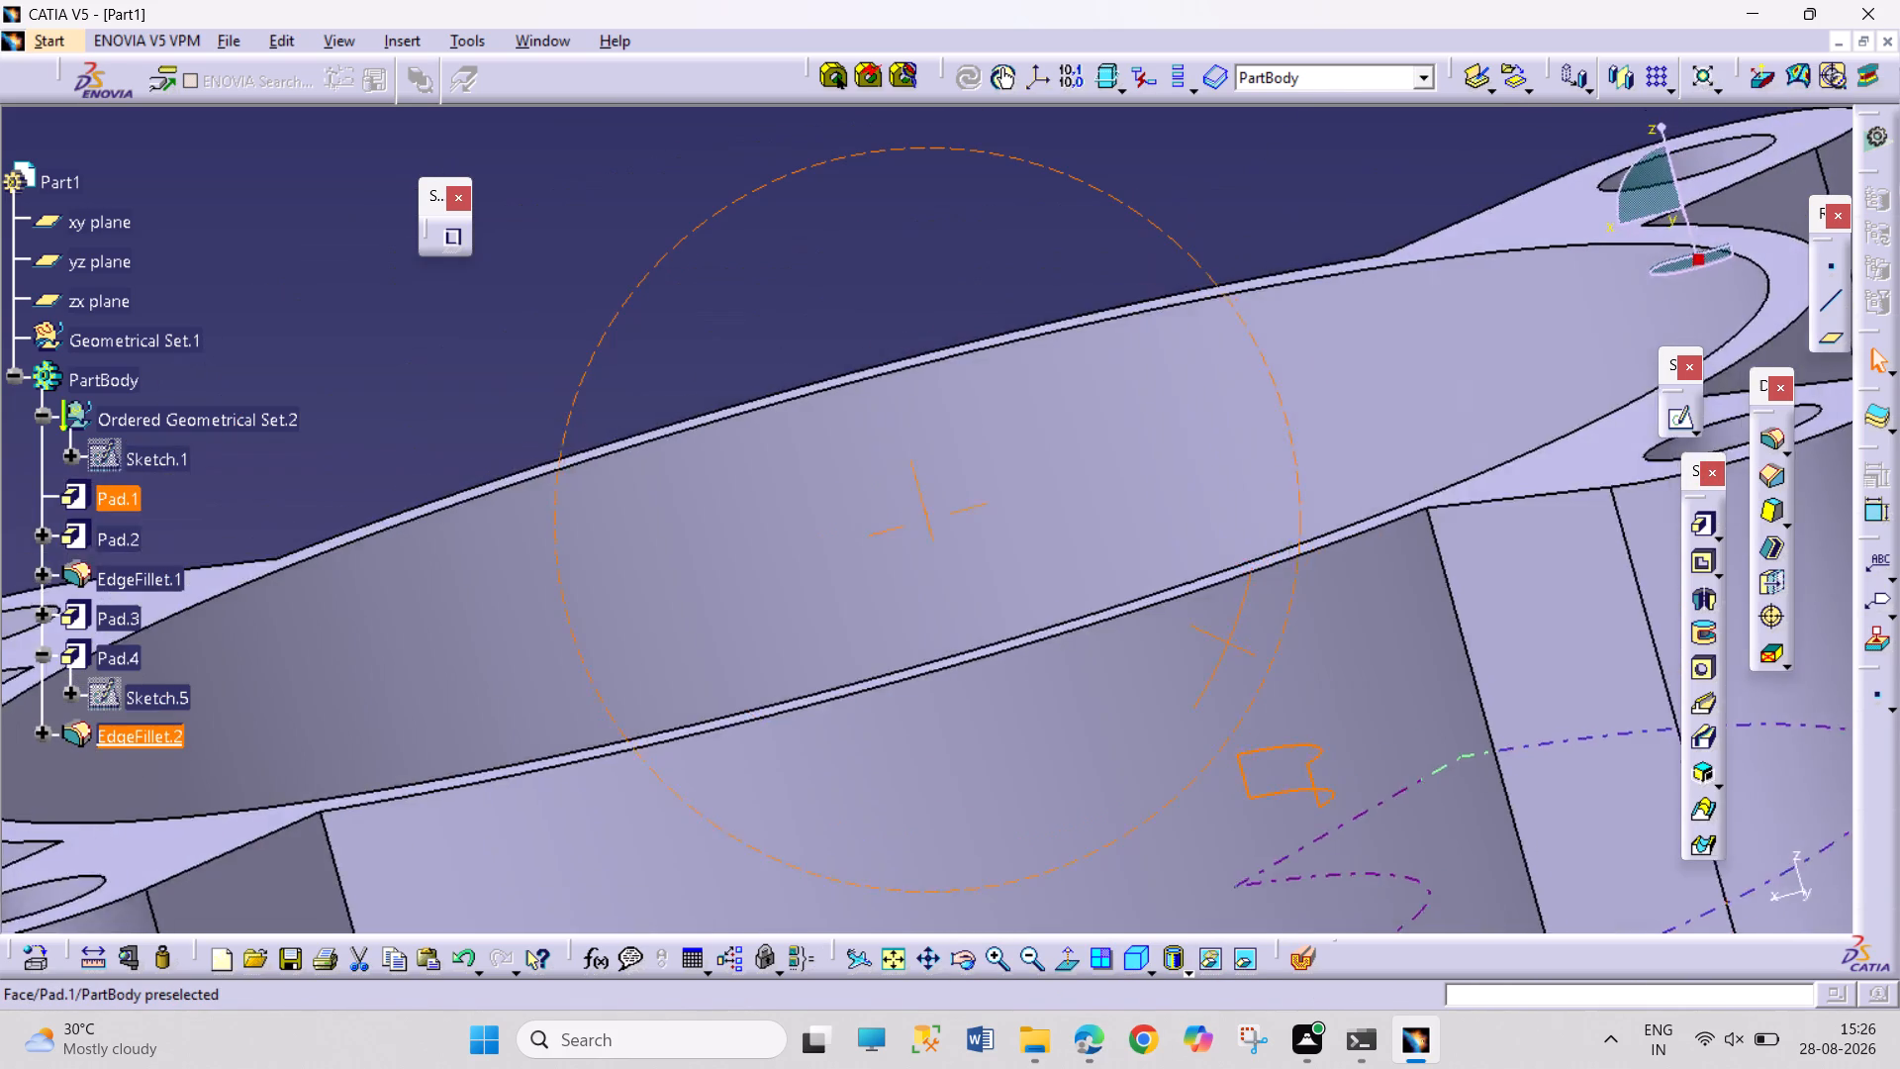
pyautogui.moveTo(1110, 595); pyautogui.dragTo(1118, 692, button='middle')
pyautogui.moveTo(1110, 595); pyautogui.dragTo(1119, 692, button='right')
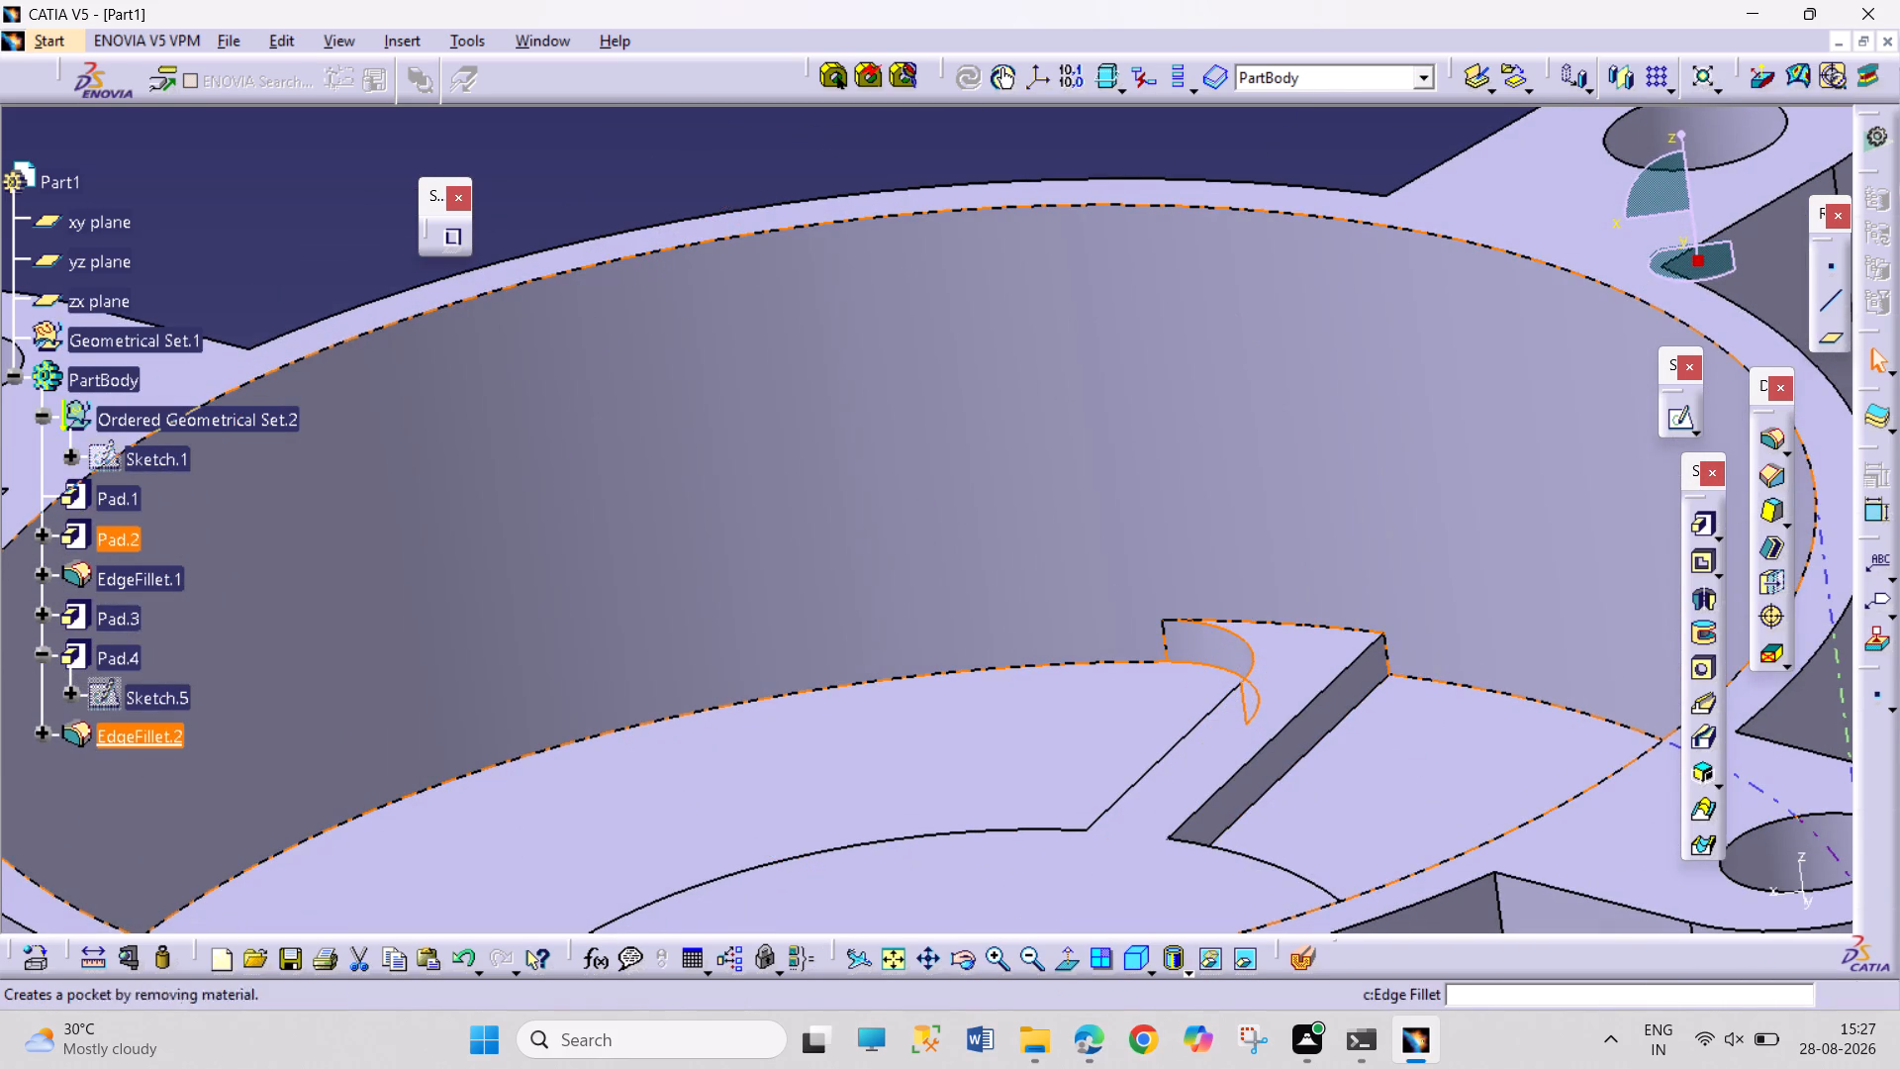
pyautogui.click(1761, 441)
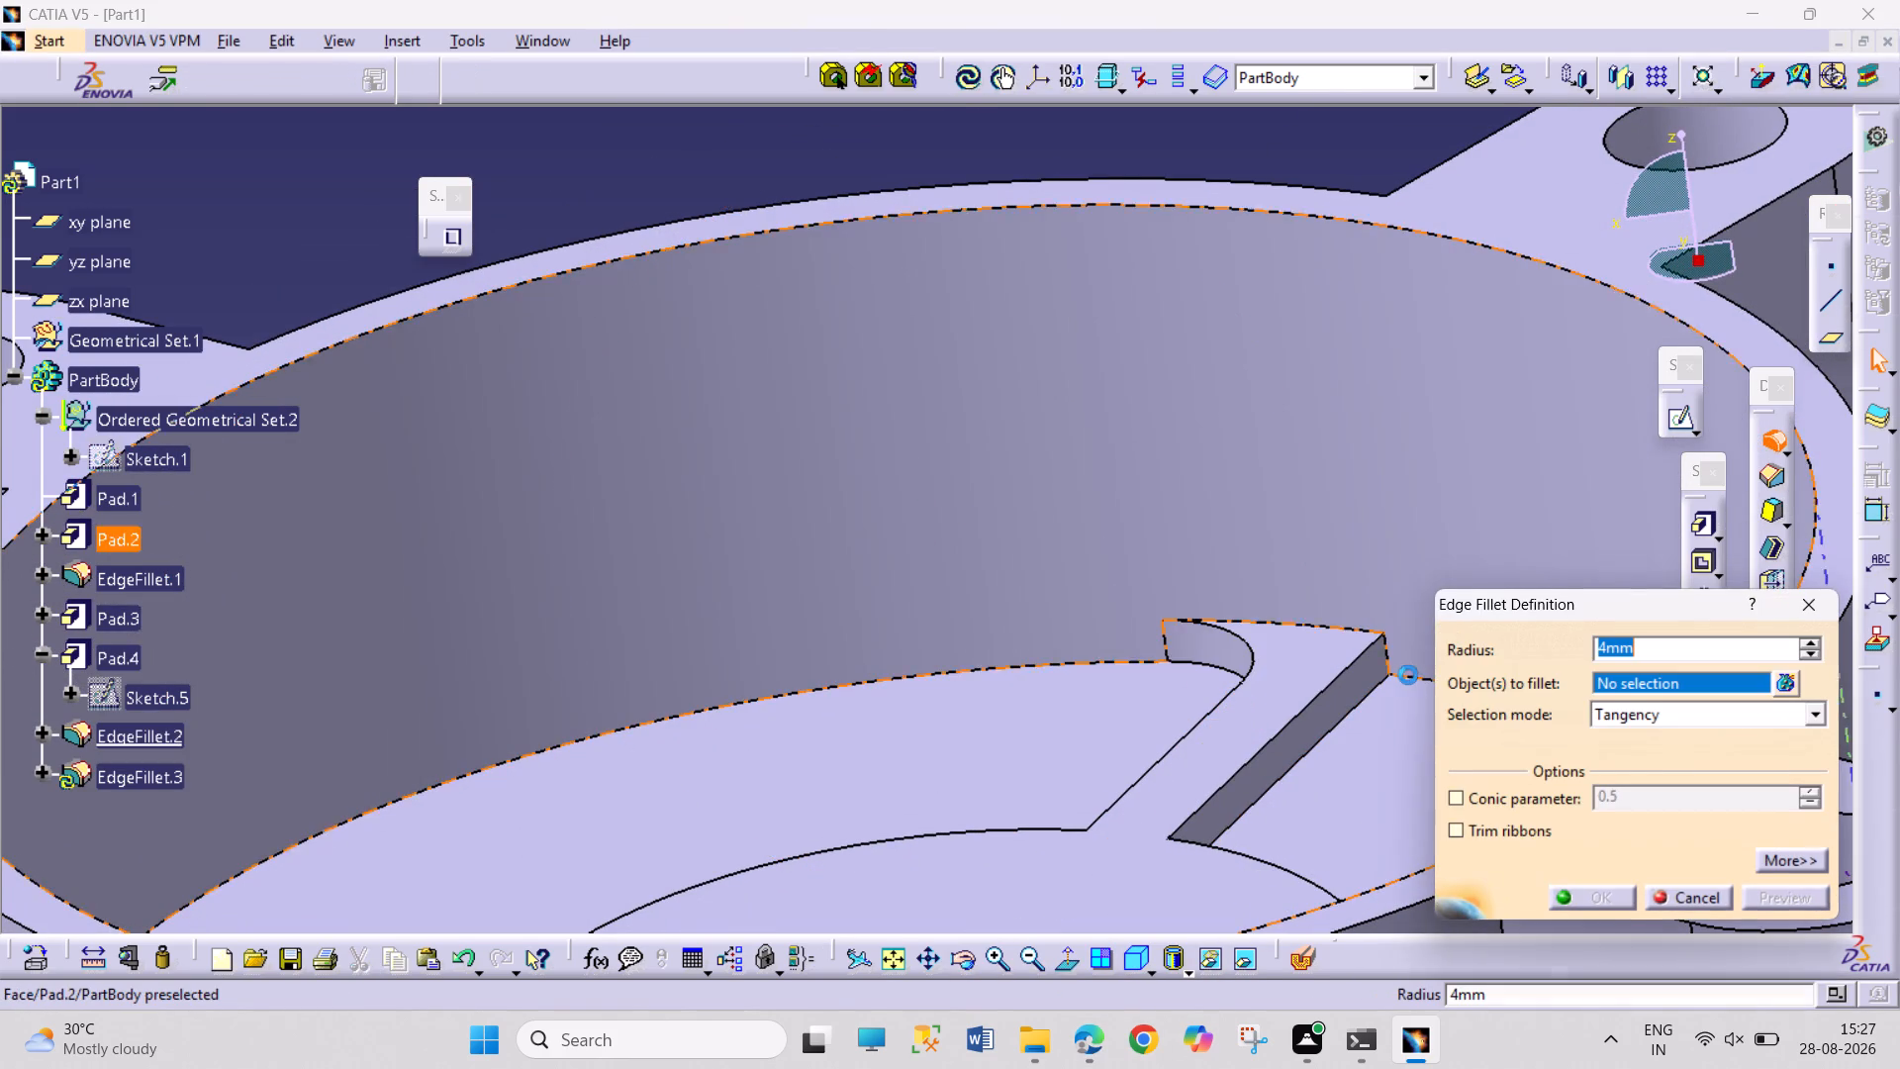
pyautogui.click(1390, 657)
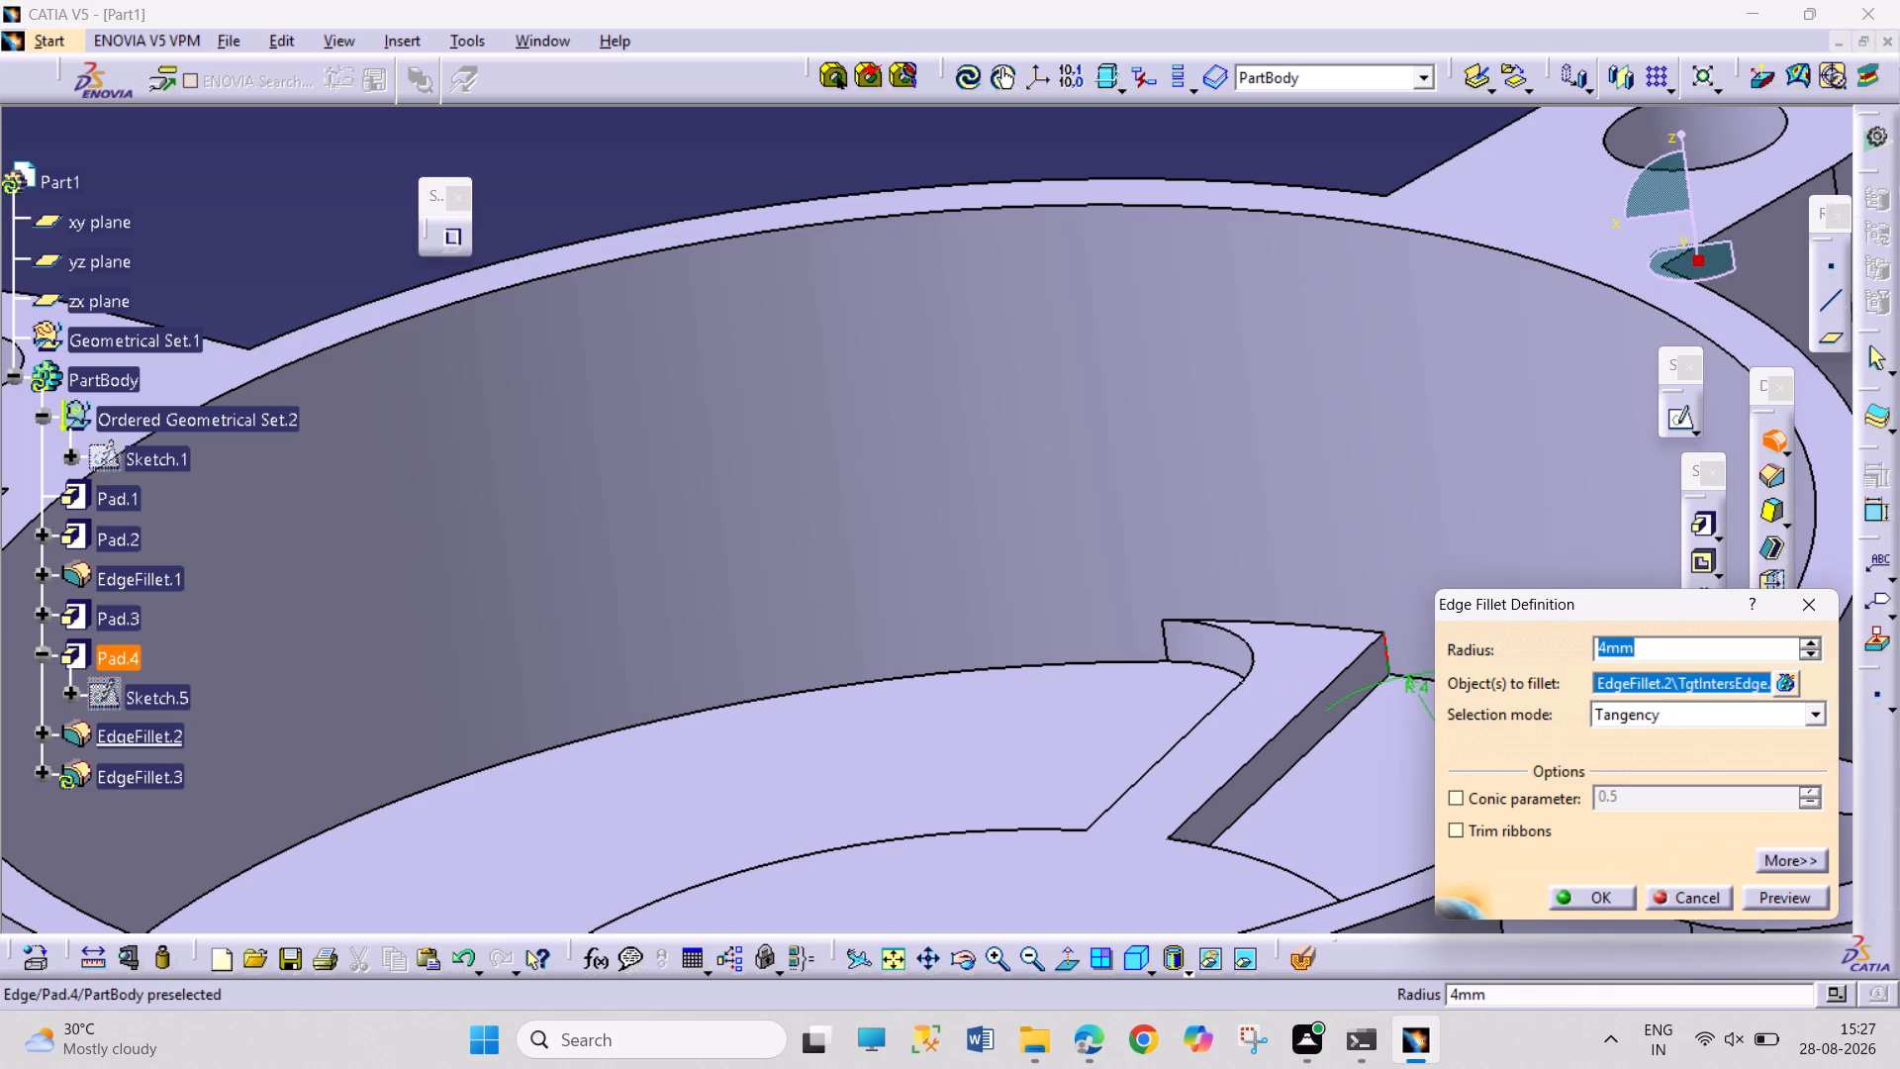
pyautogui.click(1568, 896)
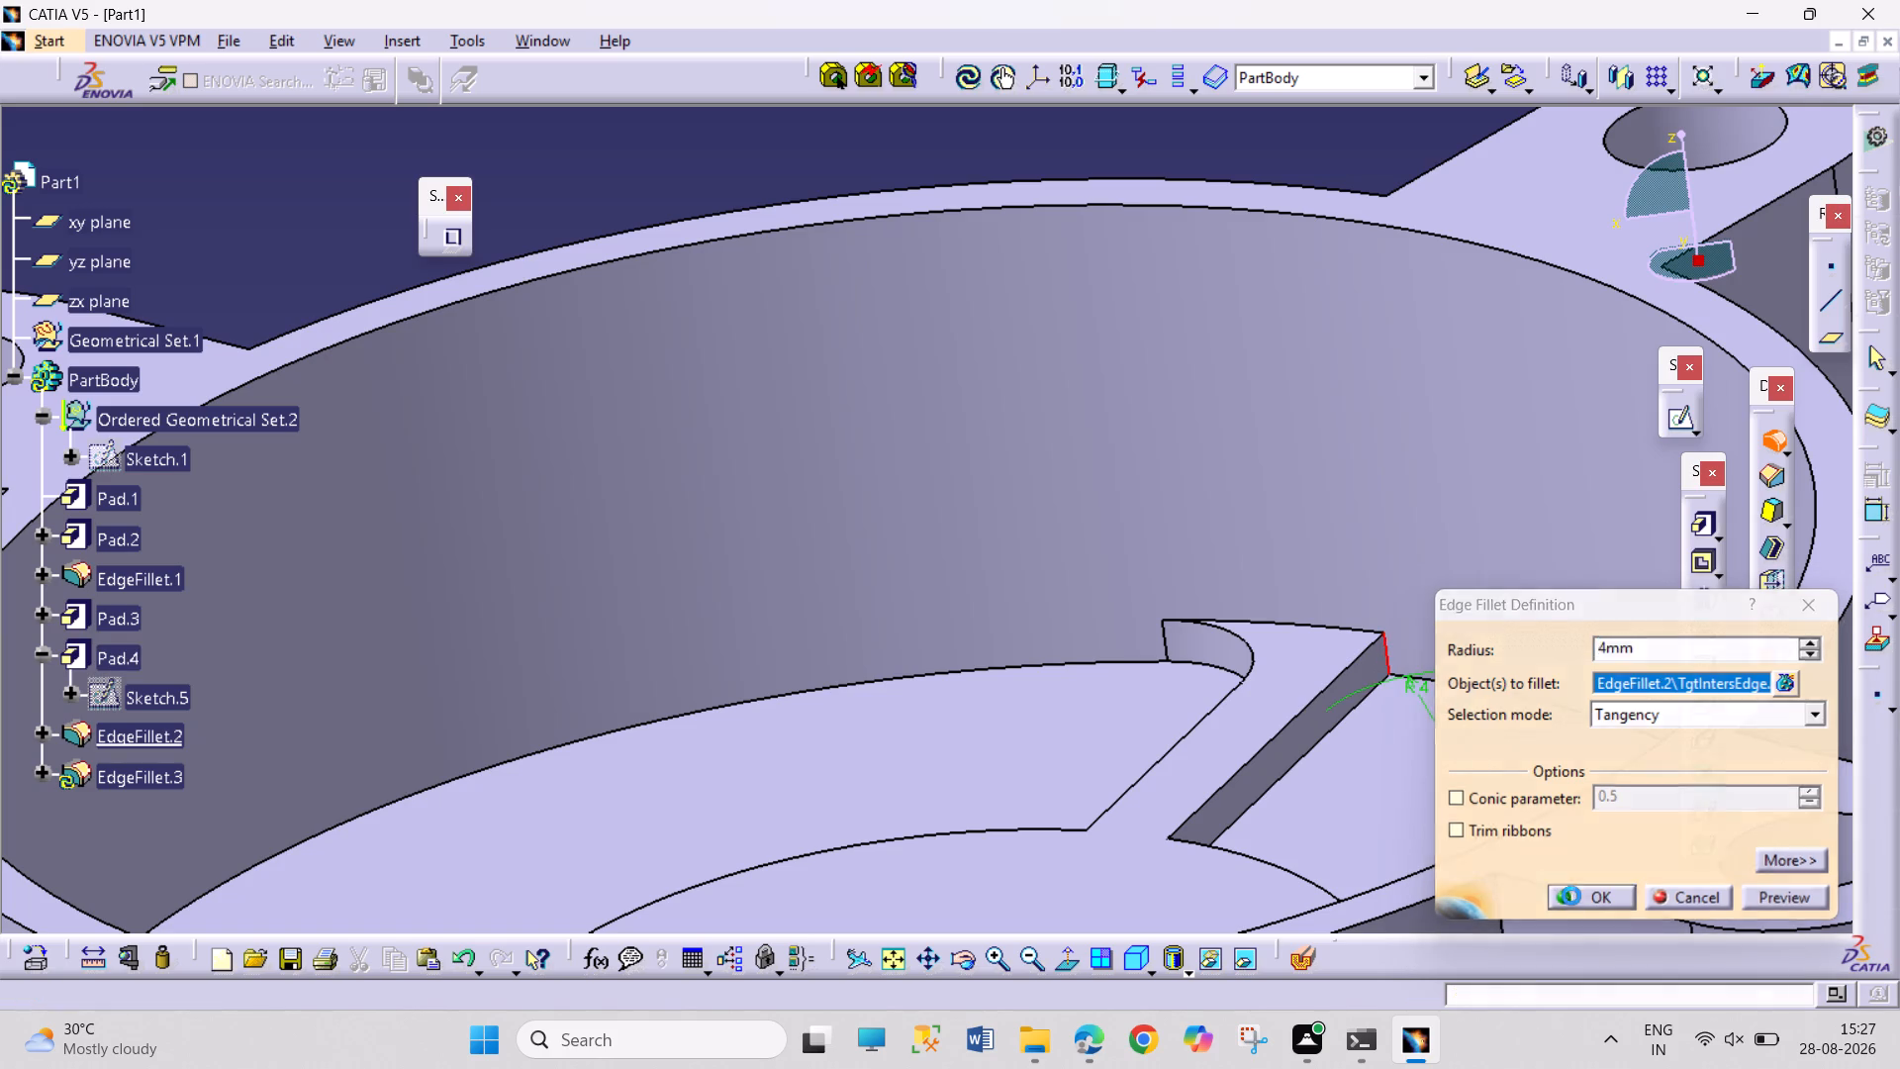
# Apply a 4 mm edge fillet to one vertical corner edge where a second, unfilleted spoke meets the inside of the ring wall.
pyautogui.keyDown('ctrl'); pyautogui.moveTo(1451, 444); pyautogui.dragTo(1416, 636, button='middle'); pyautogui.keyUp('ctrl')
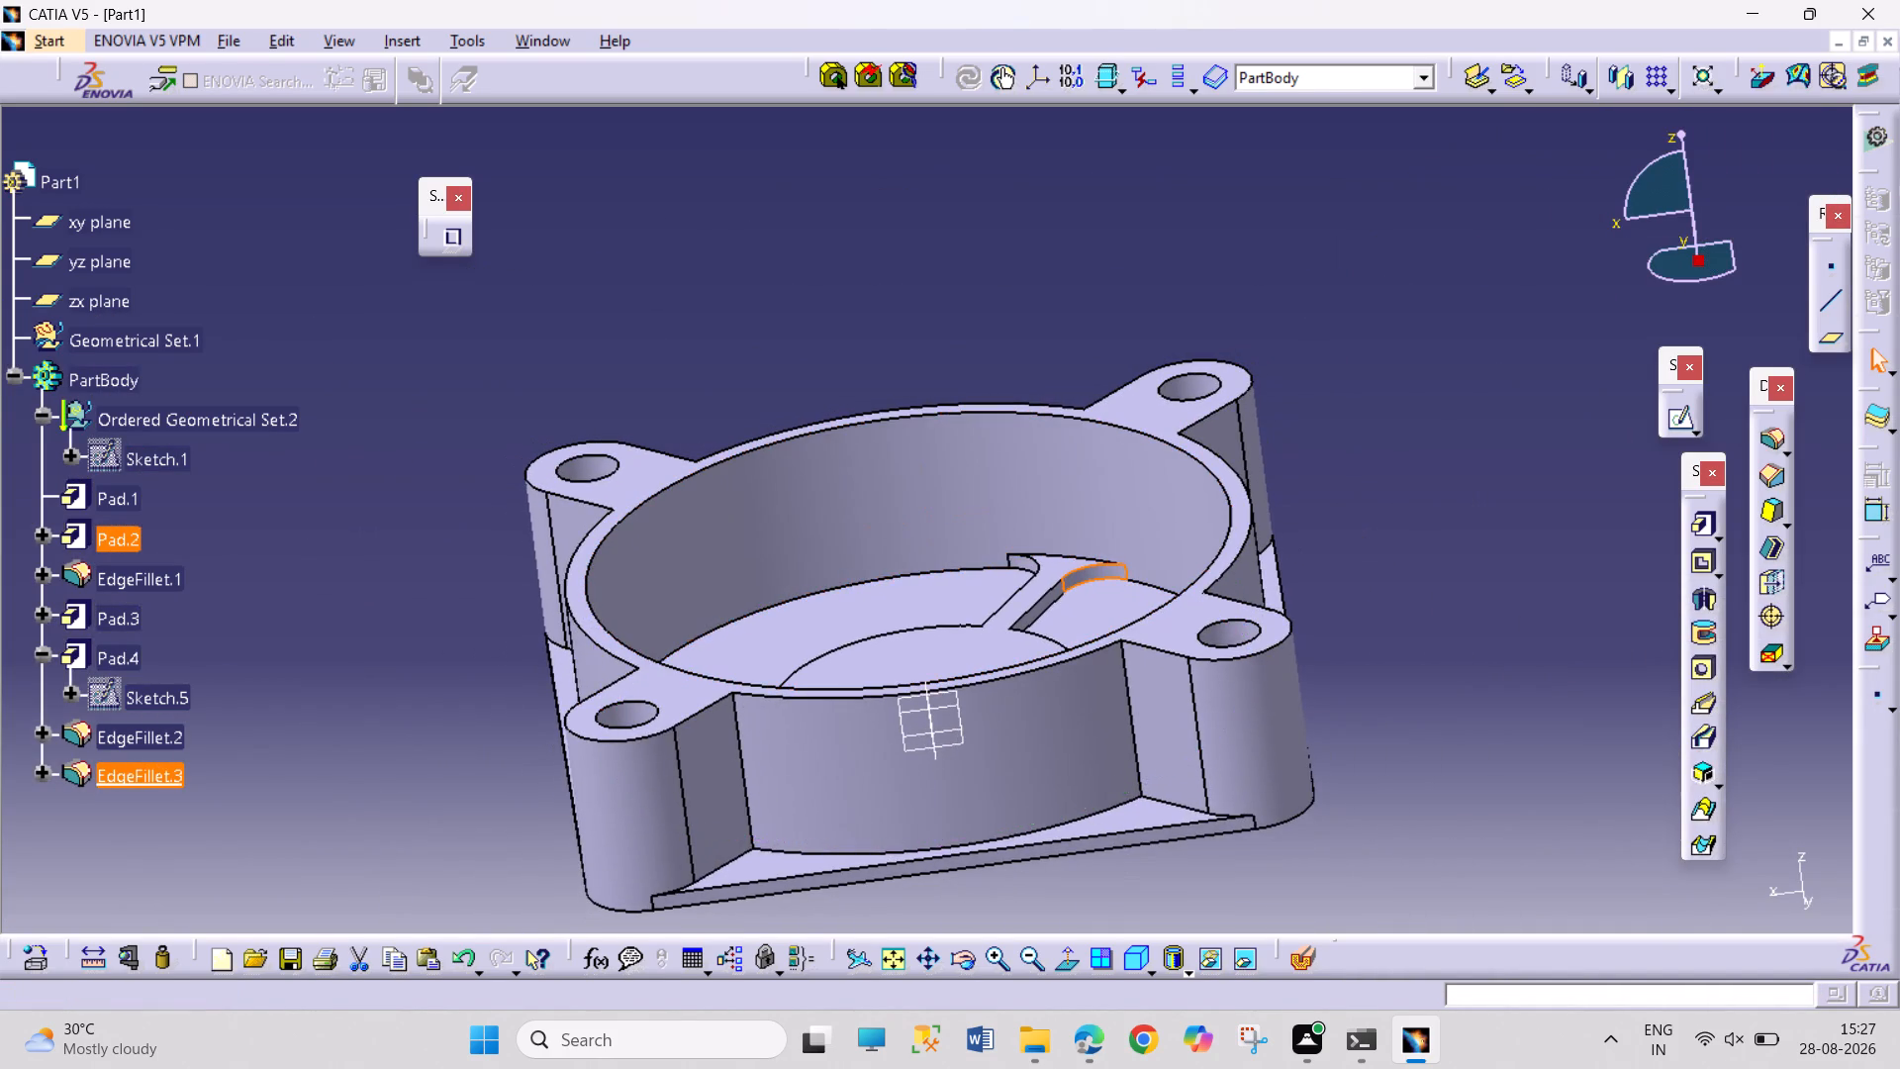
pyautogui.moveTo(927, 190); pyautogui.dragTo(1009, 647, button='middle')
pyautogui.moveTo(942, 242); pyautogui.dragTo(1009, 648, button='right')
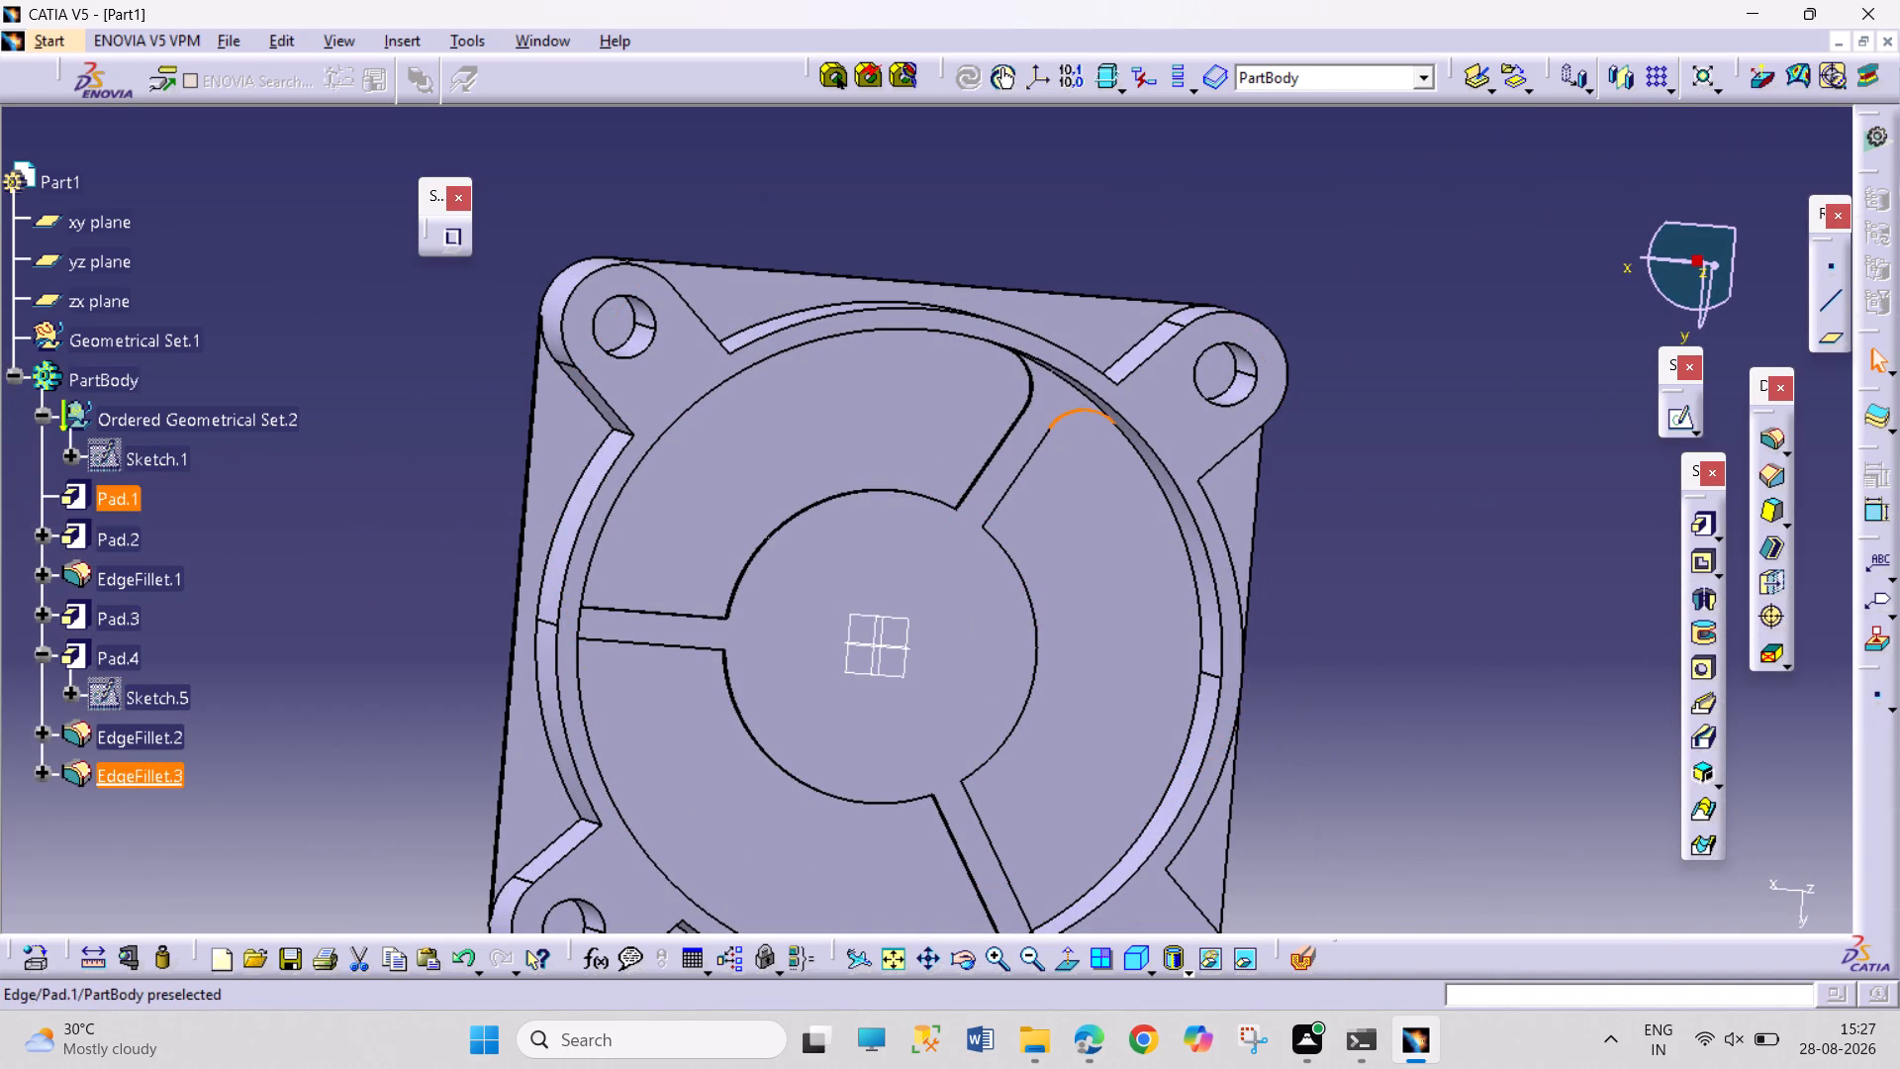
pyautogui.moveTo(1299, 763); pyautogui.dragTo(1238, 753, button='middle')
pyautogui.moveTo(1299, 763); pyautogui.dragTo(793, 531, button='right')
pyautogui.moveTo(1322, 810); pyautogui.dragTo(1099, 709, button='middle')
pyautogui.moveTo(1320, 810); pyautogui.dragTo(814, 648, button='right')
pyautogui.keyDown('ctrl'); pyautogui.moveTo(778, 694); pyautogui.dragTo(776, 646, button='middle'); pyautogui.keyUp('ctrl')
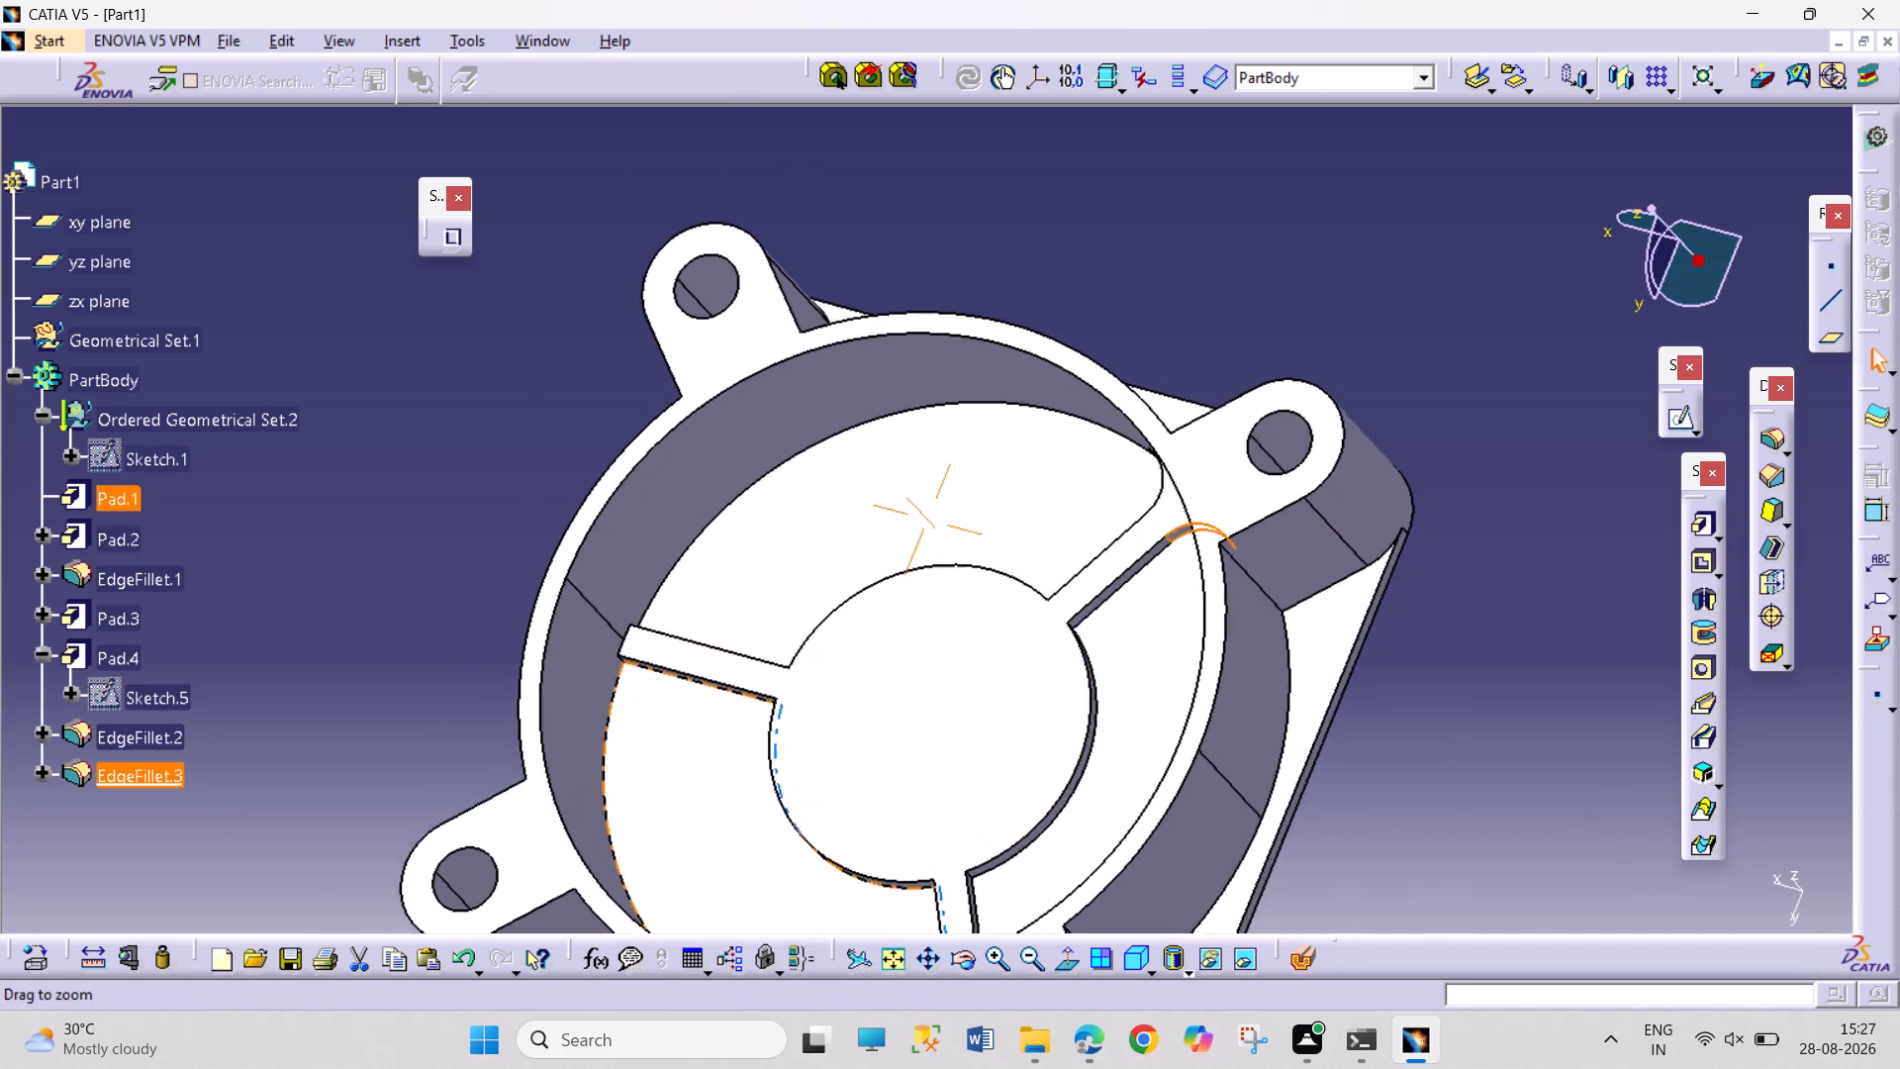
pyautogui.keyDown('ctrl'); pyautogui.moveTo(776, 646); pyautogui.dragTo(782, 596, button='middle'); pyautogui.keyUp('ctrl')
pyautogui.moveTo(784, 591); pyautogui.dragTo(969, 231, button='middle')
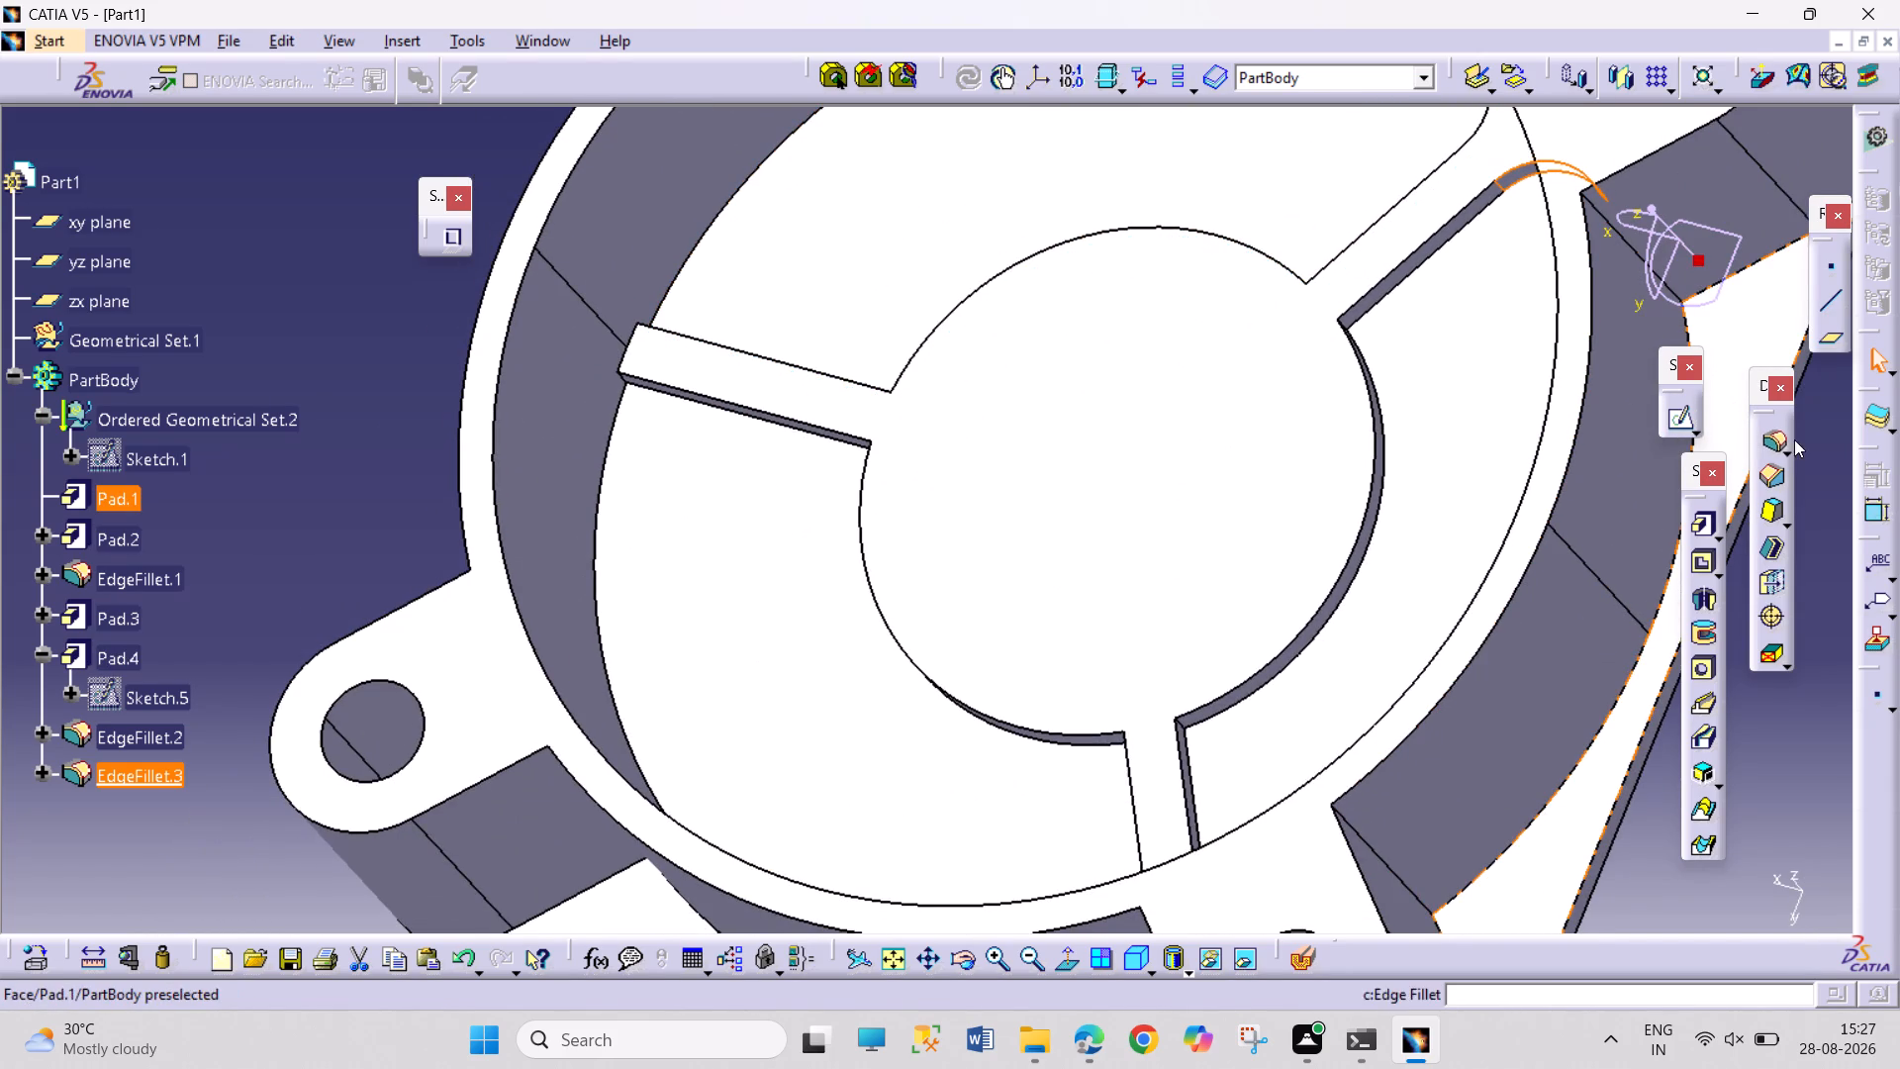
pyautogui.click(1774, 441)
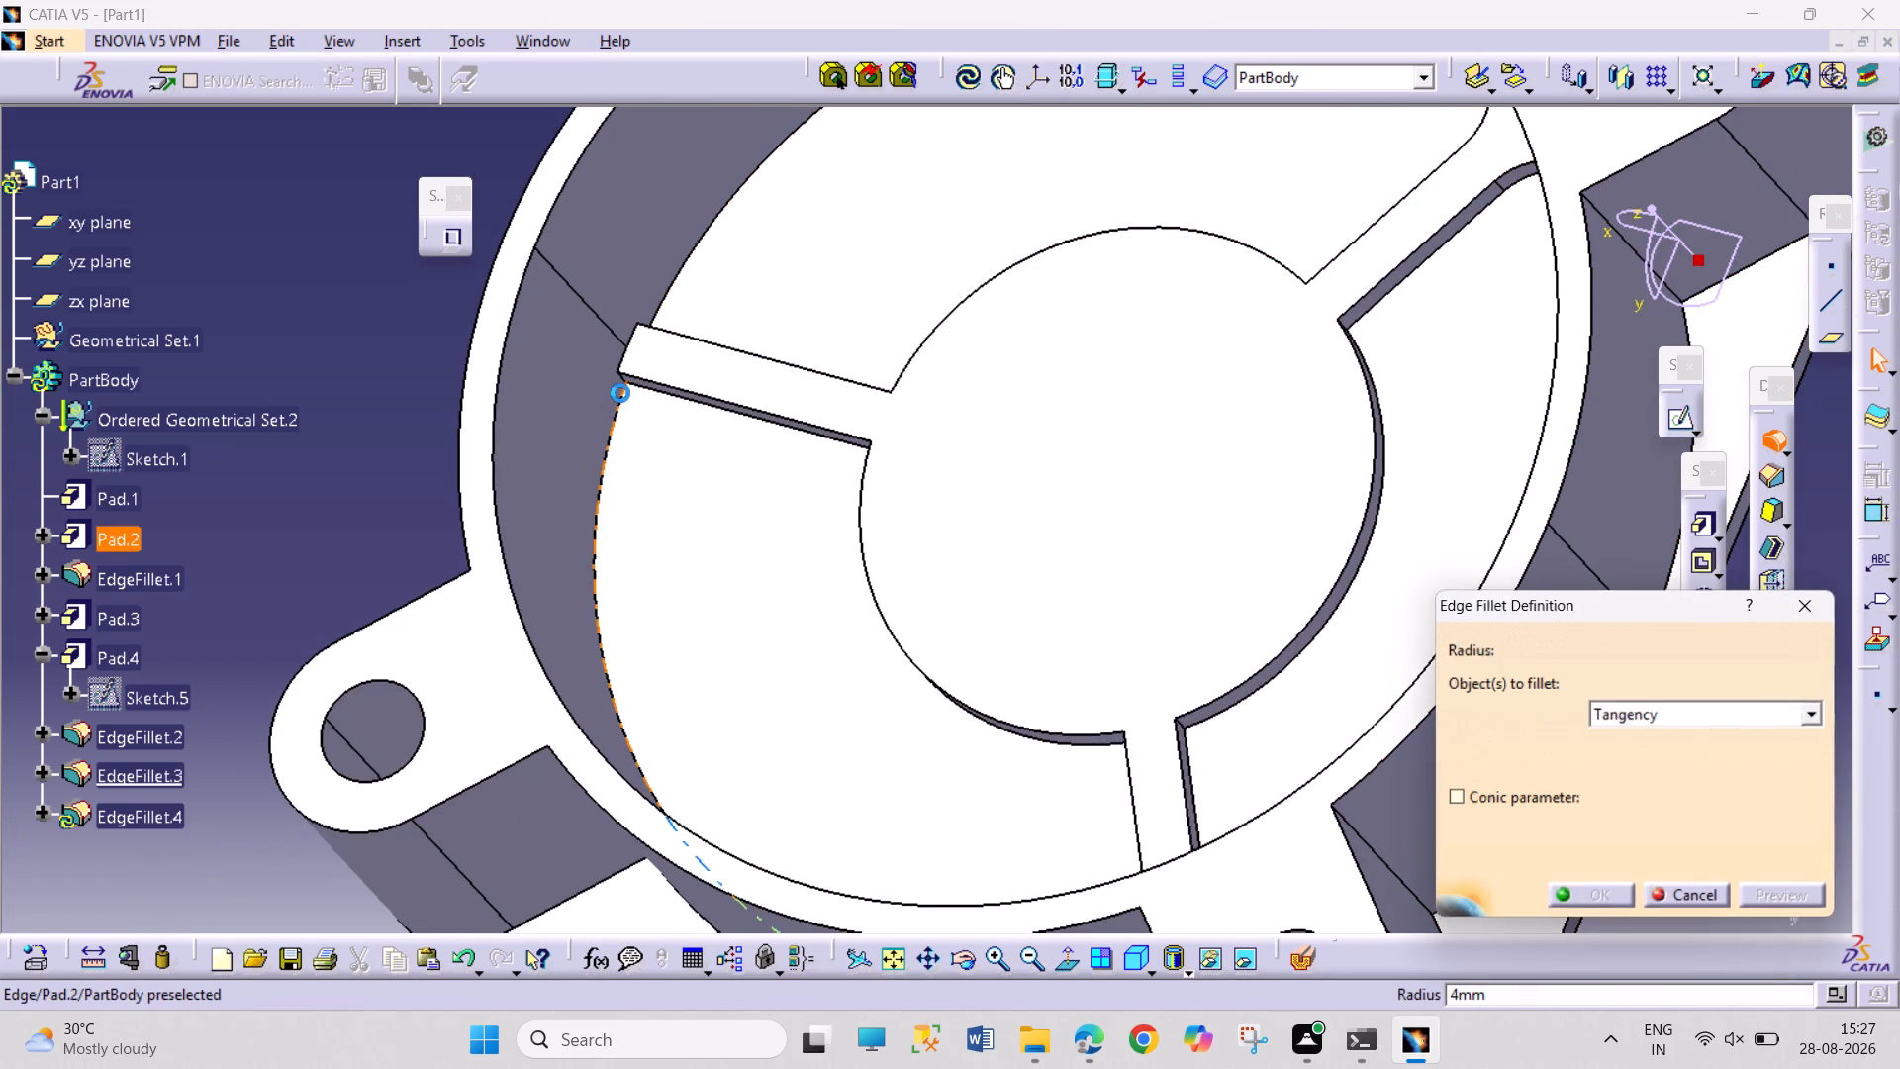
pyautogui.click(625, 378)
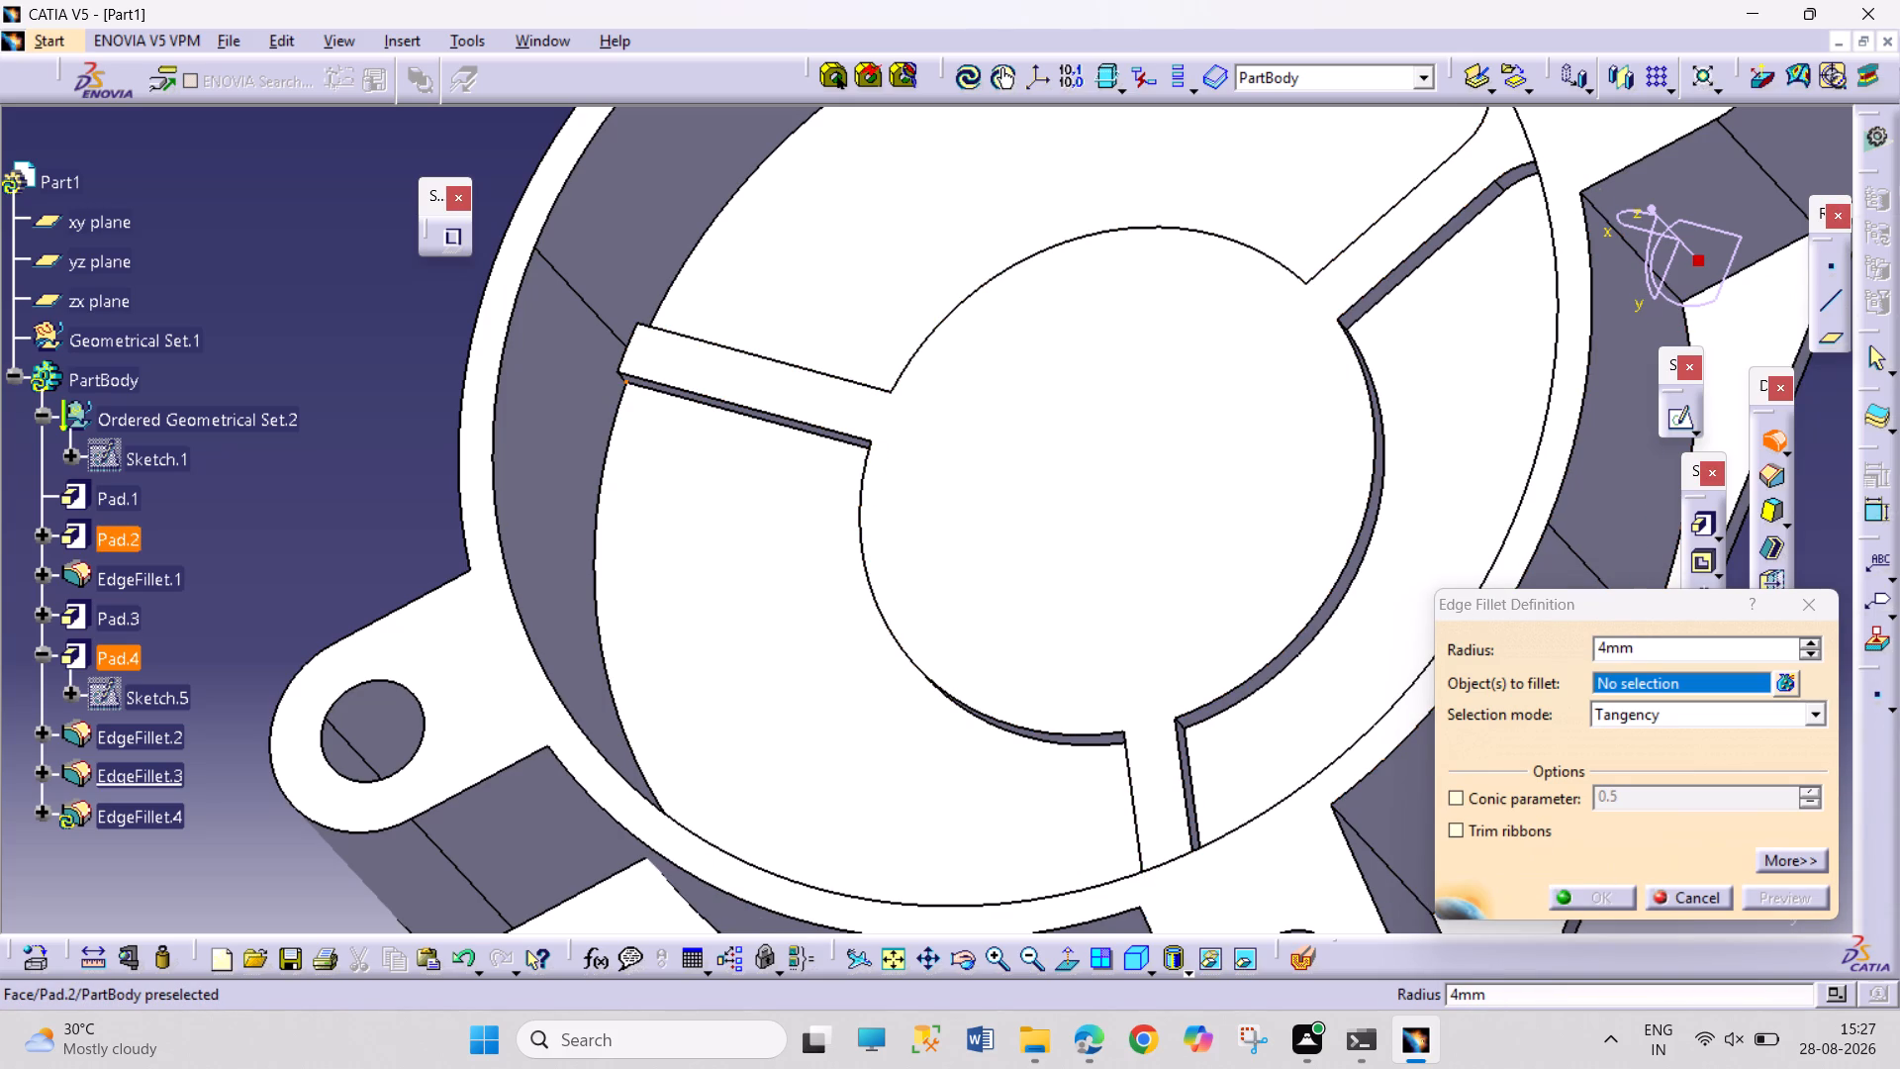
pyautogui.click(622, 377)
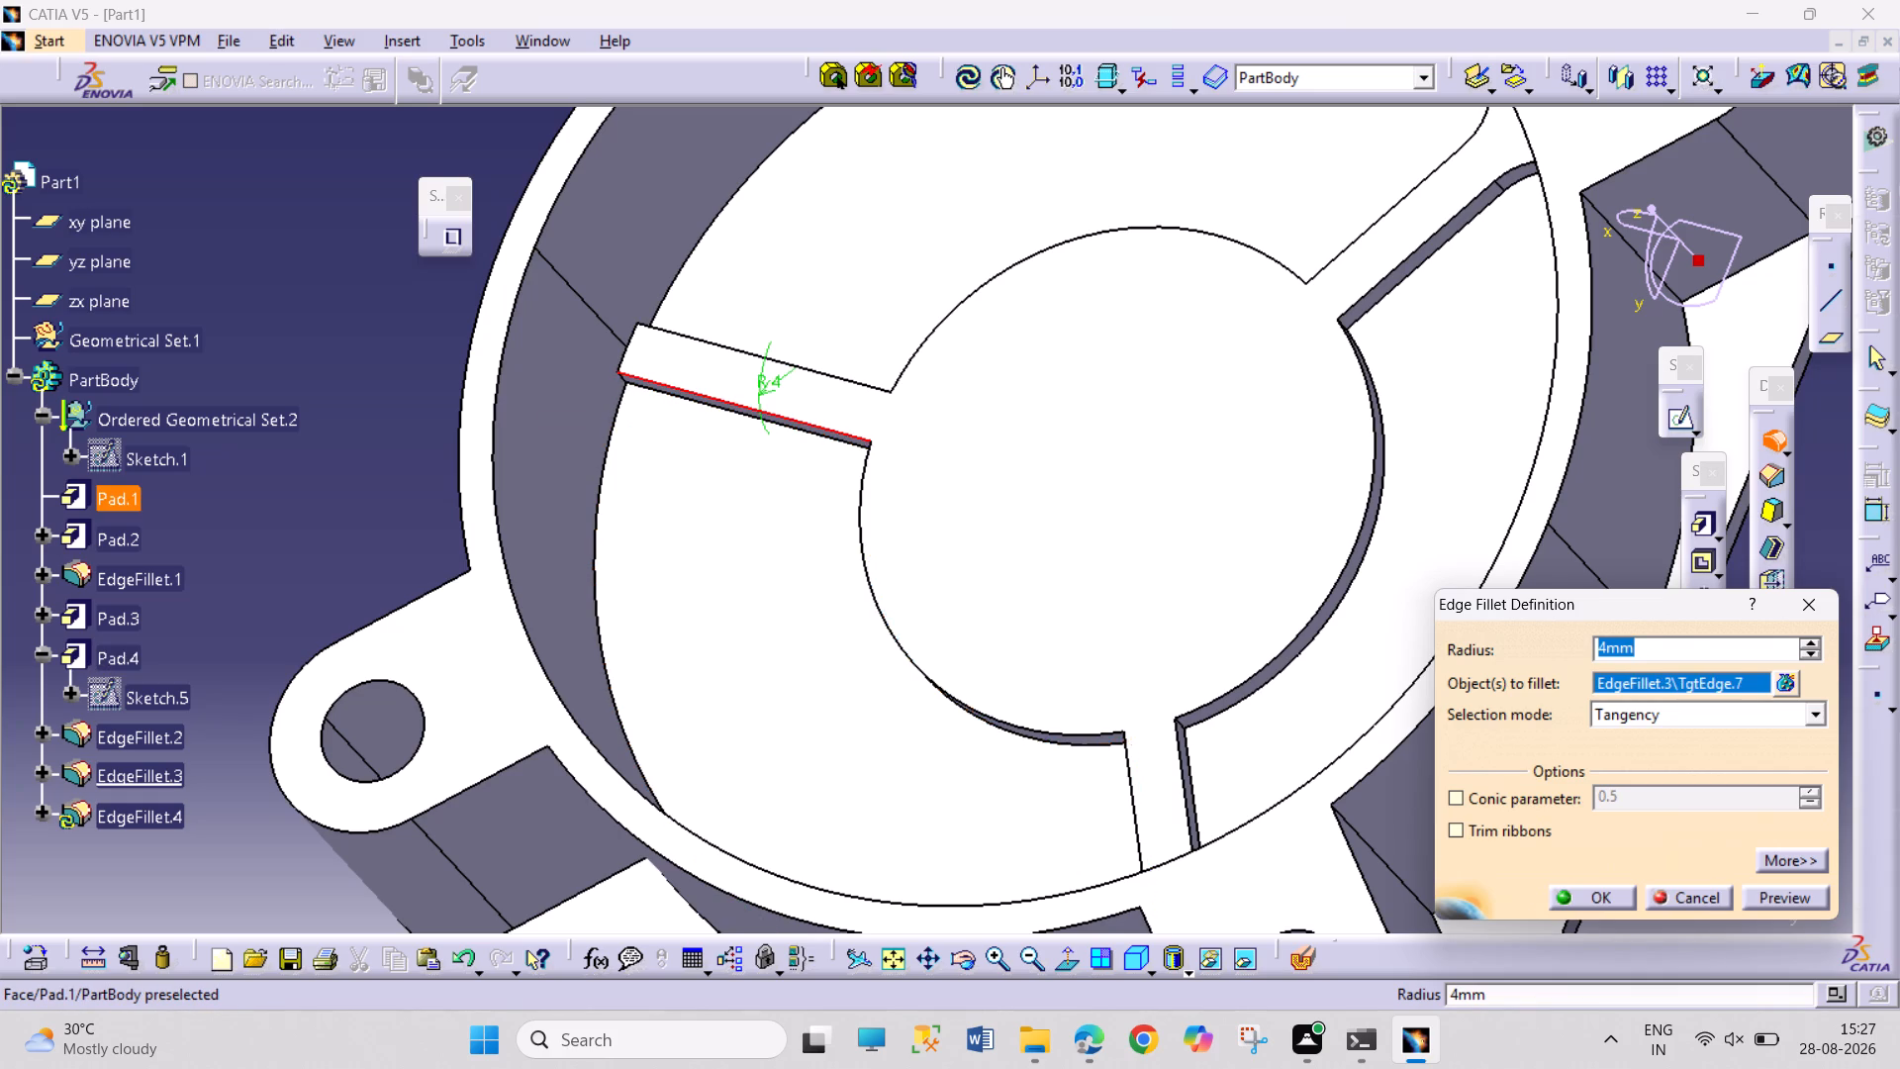
pyautogui.rightClick(1654, 681)
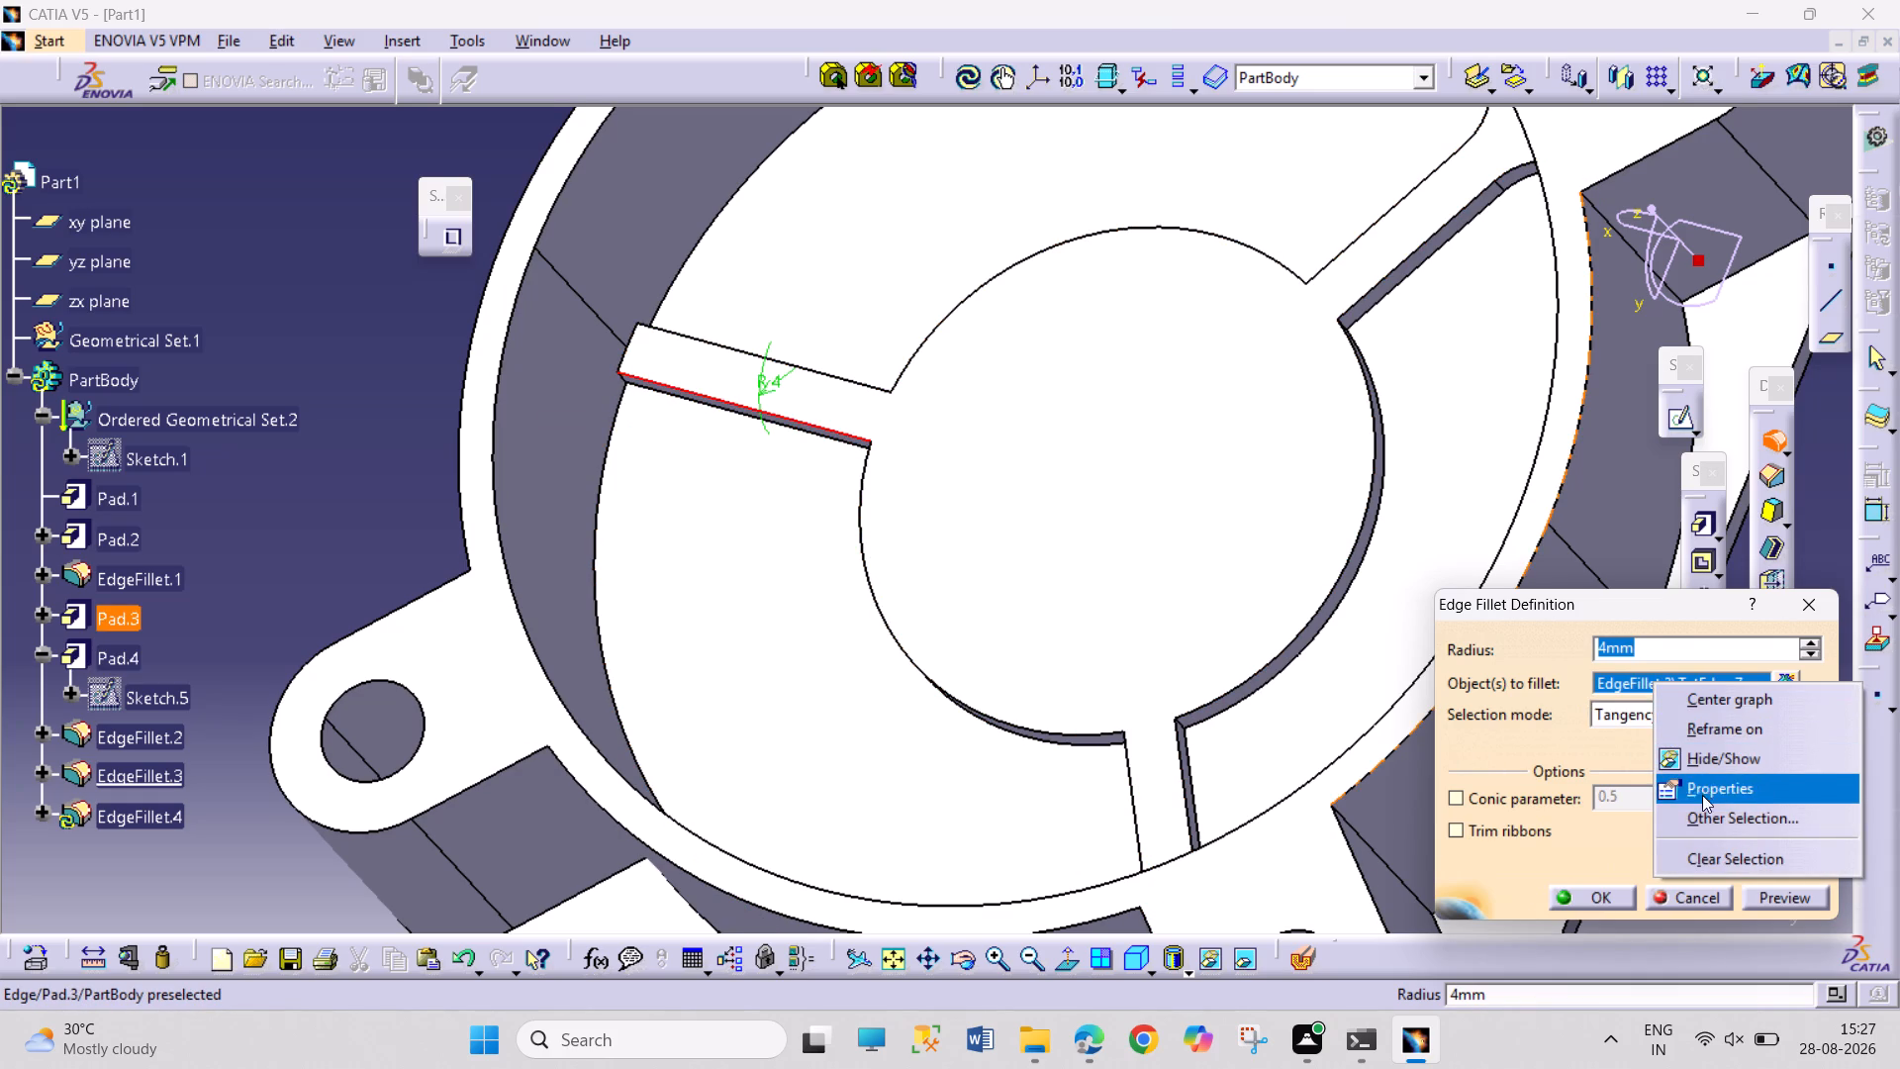
pyautogui.click(1712, 845)
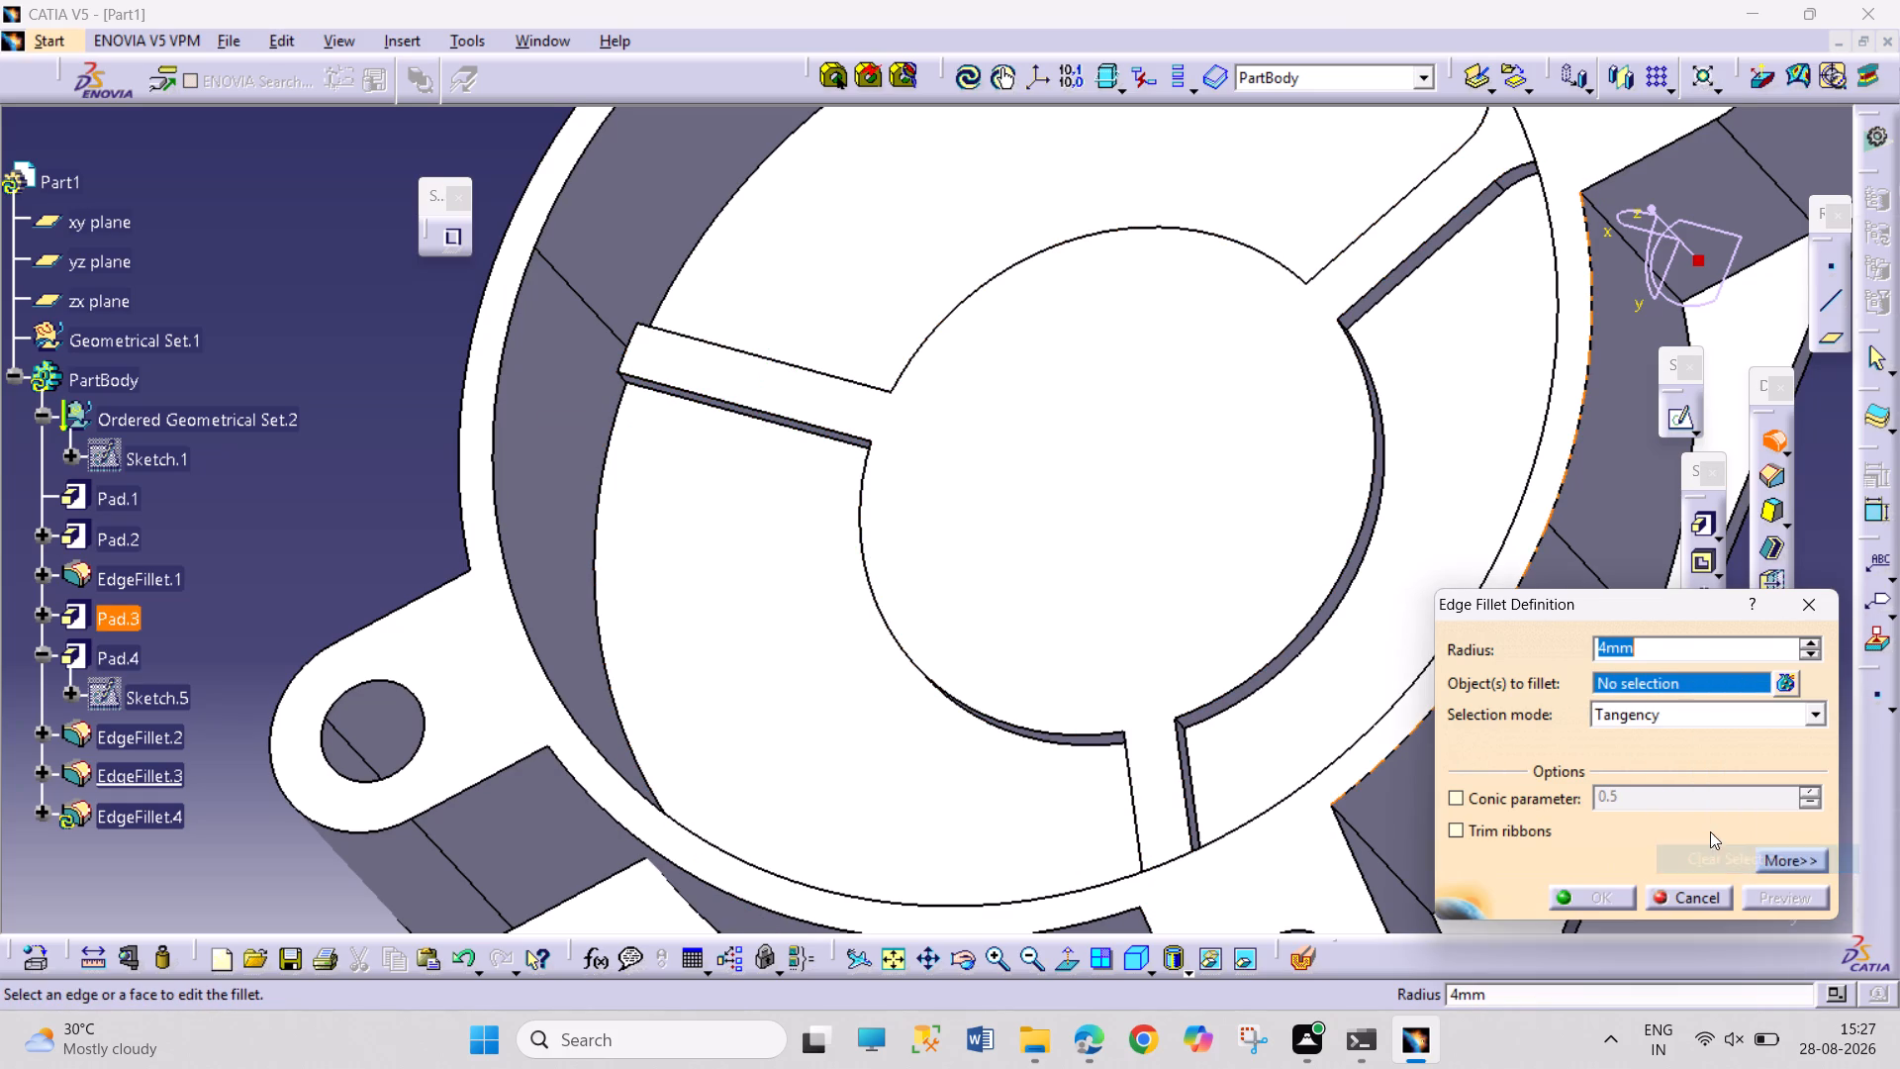
pyautogui.keyDown('ctrl'); pyautogui.scroll(1, 703, 538); pyautogui.keyUp('ctrl')
pyautogui.keyDown('ctrl'); pyautogui.moveTo(703, 538); pyautogui.dragTo(676, 391, button='middle'); pyautogui.keyUp('ctrl')
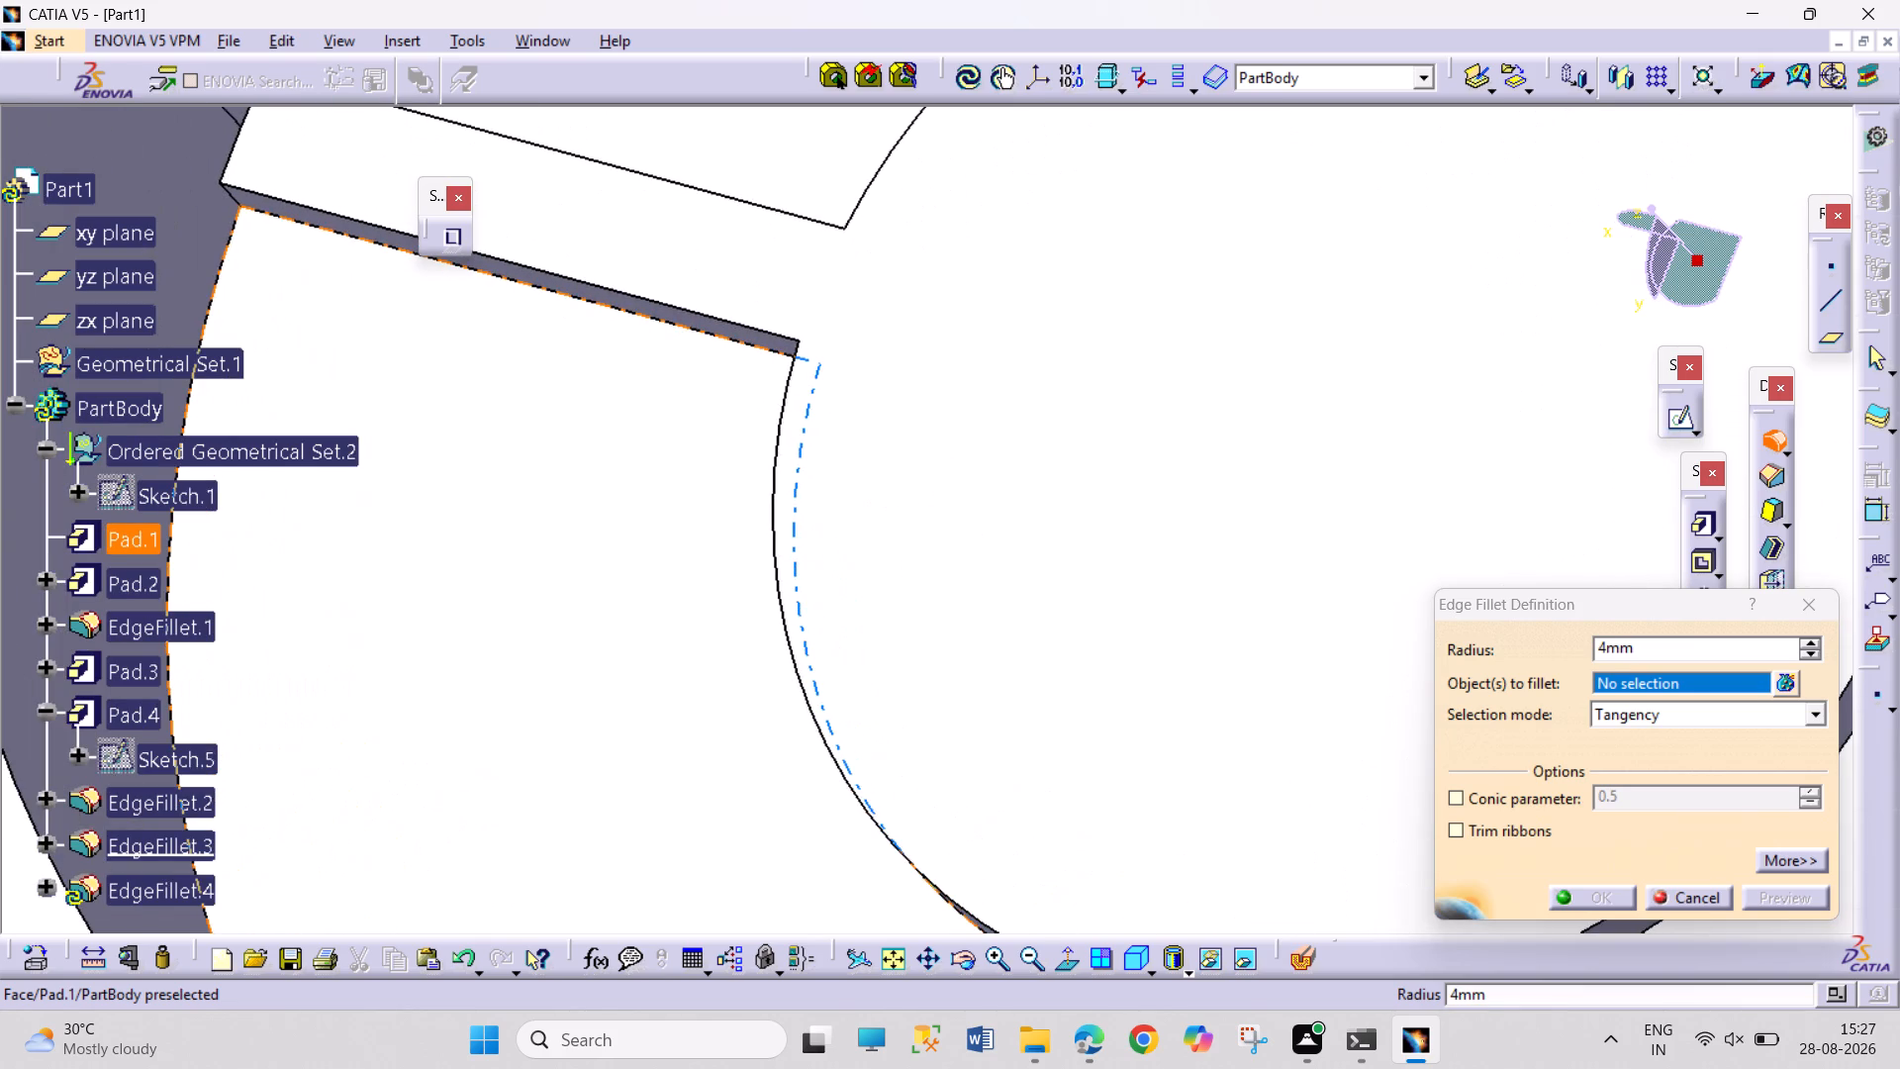
pyautogui.moveTo(648, 381); pyautogui.dragTo(1151, 590, button='middle')
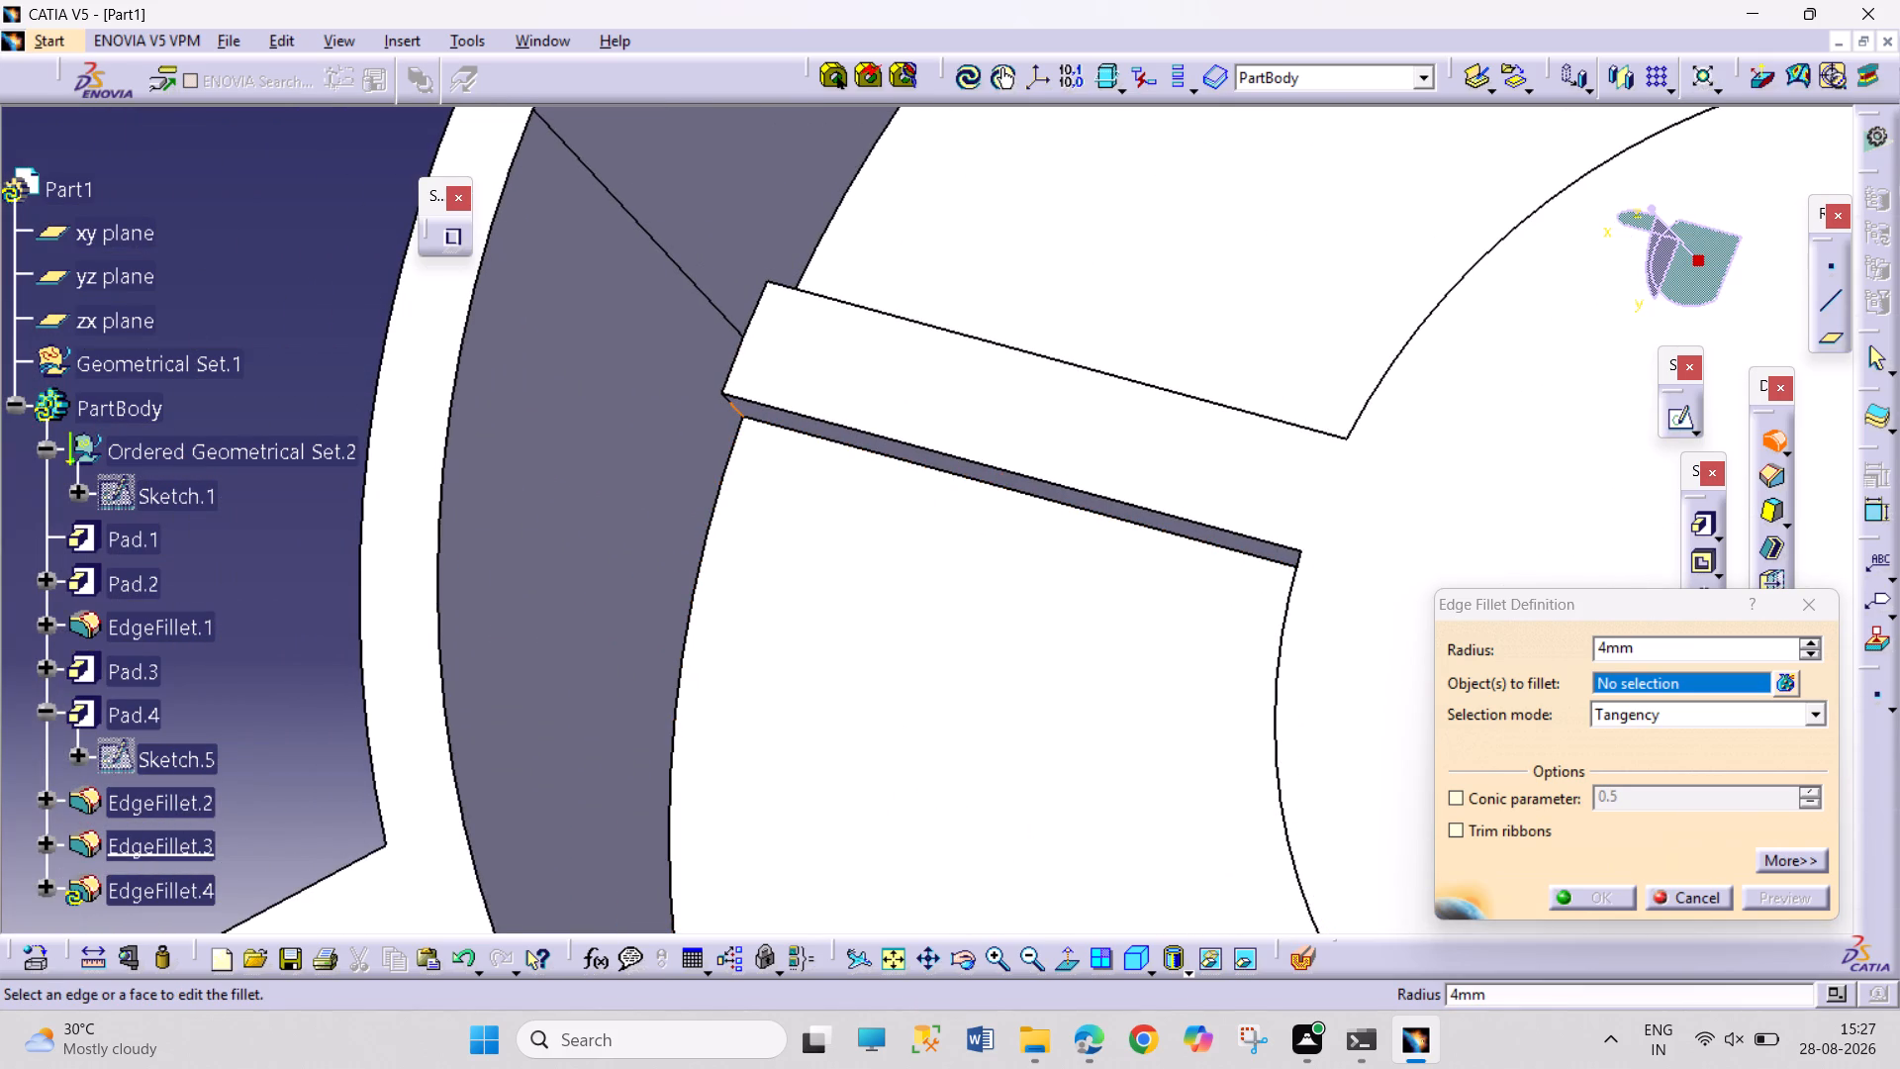
pyautogui.click(740, 407)
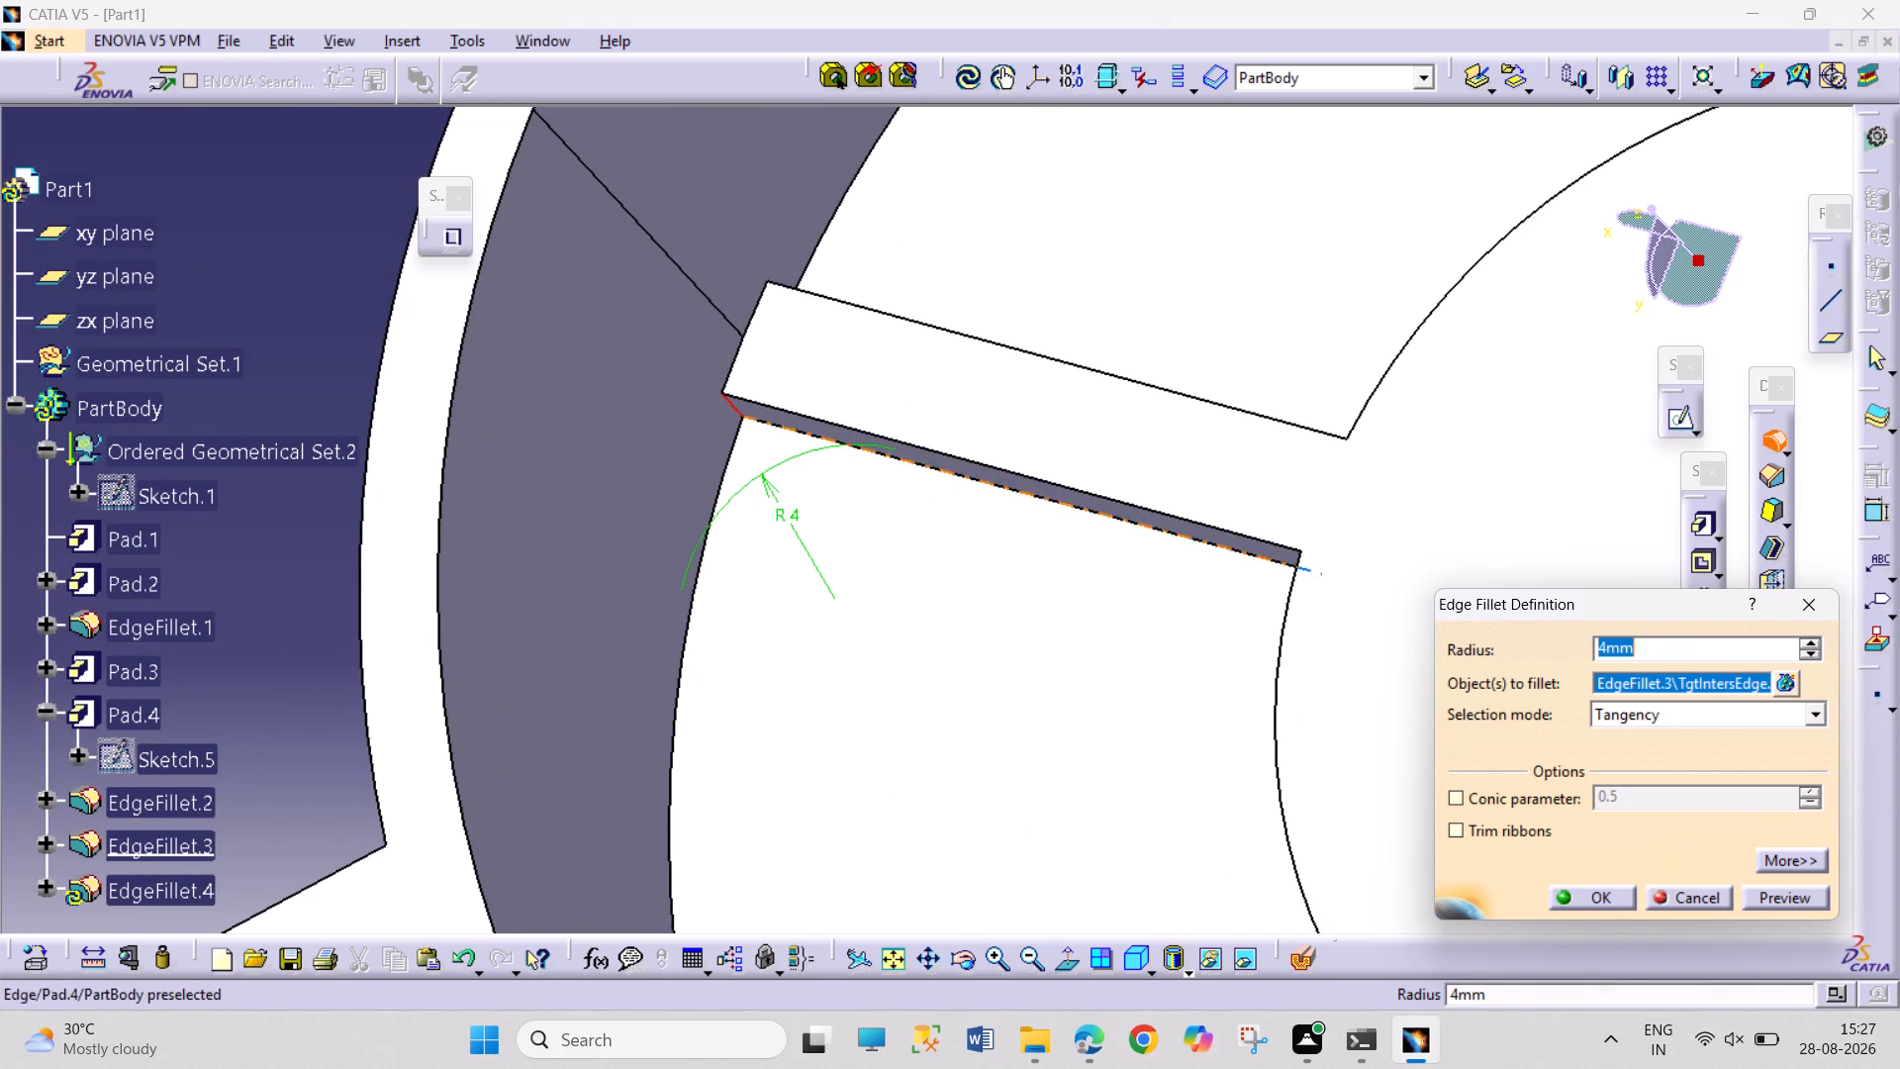
pyautogui.keyDown('ctrl'); pyautogui.scroll(-3, 303, 428); pyautogui.keyUp('ctrl')
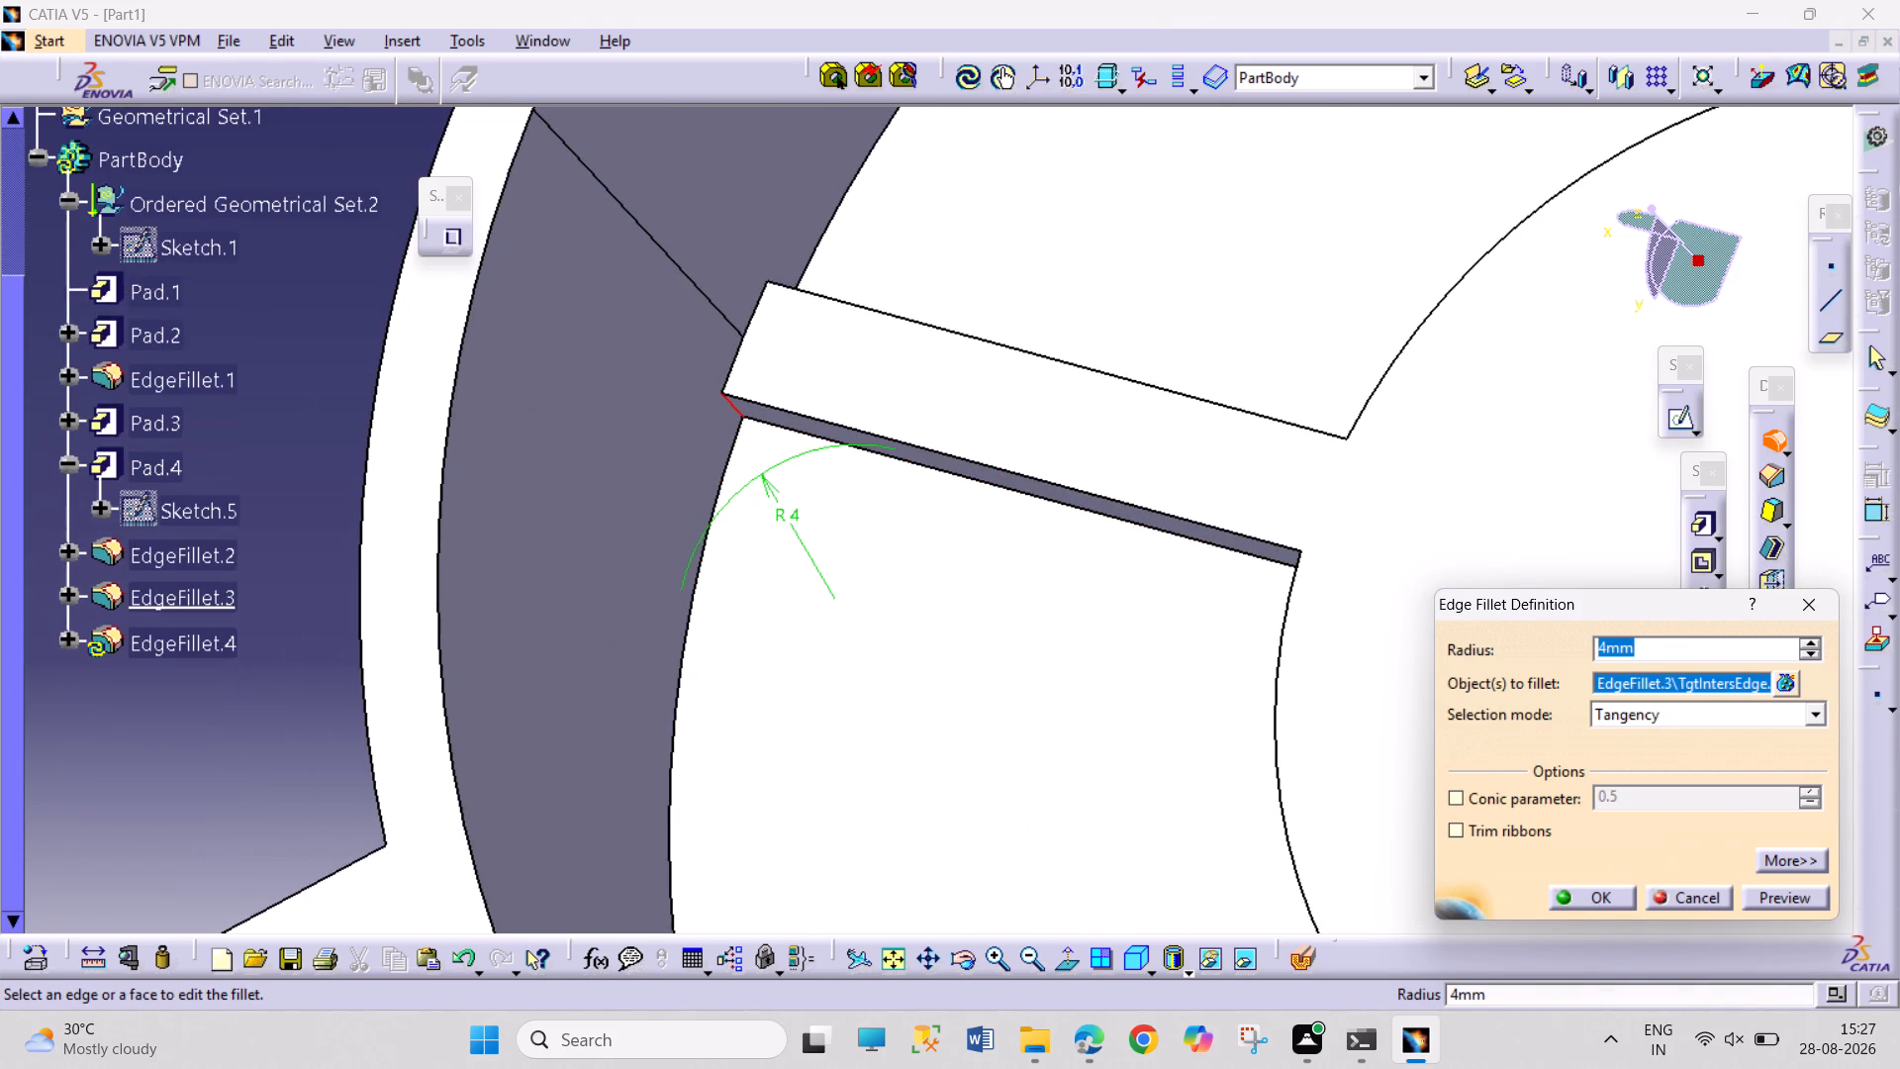
pyautogui.keyDown('ctrl'); pyautogui.scroll(4, 303, 428); pyautogui.keyUp('ctrl')
pyautogui.keyDown('ctrl'); pyautogui.scroll(-2, 303, 428); pyautogui.keyUp('ctrl')
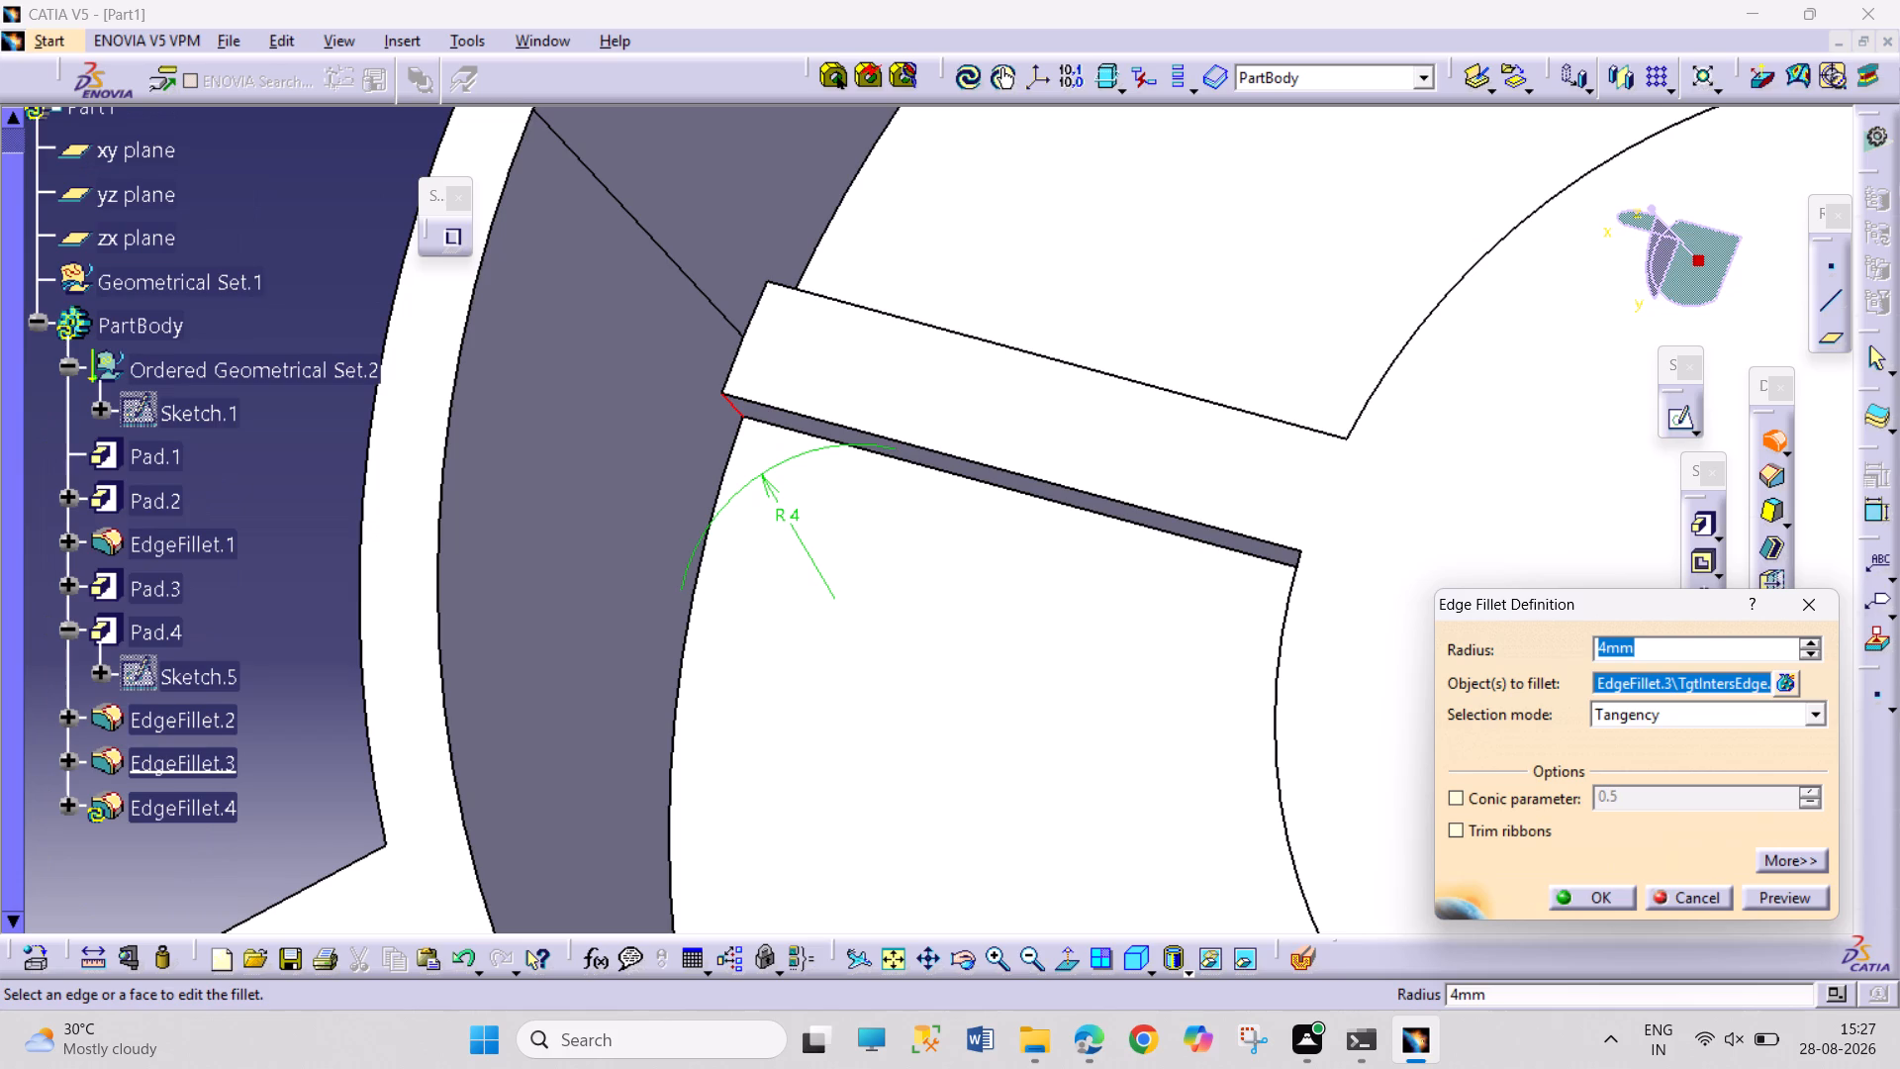
pyautogui.scroll(1, 303, 428)
pyautogui.scroll(-2, 303, 428)
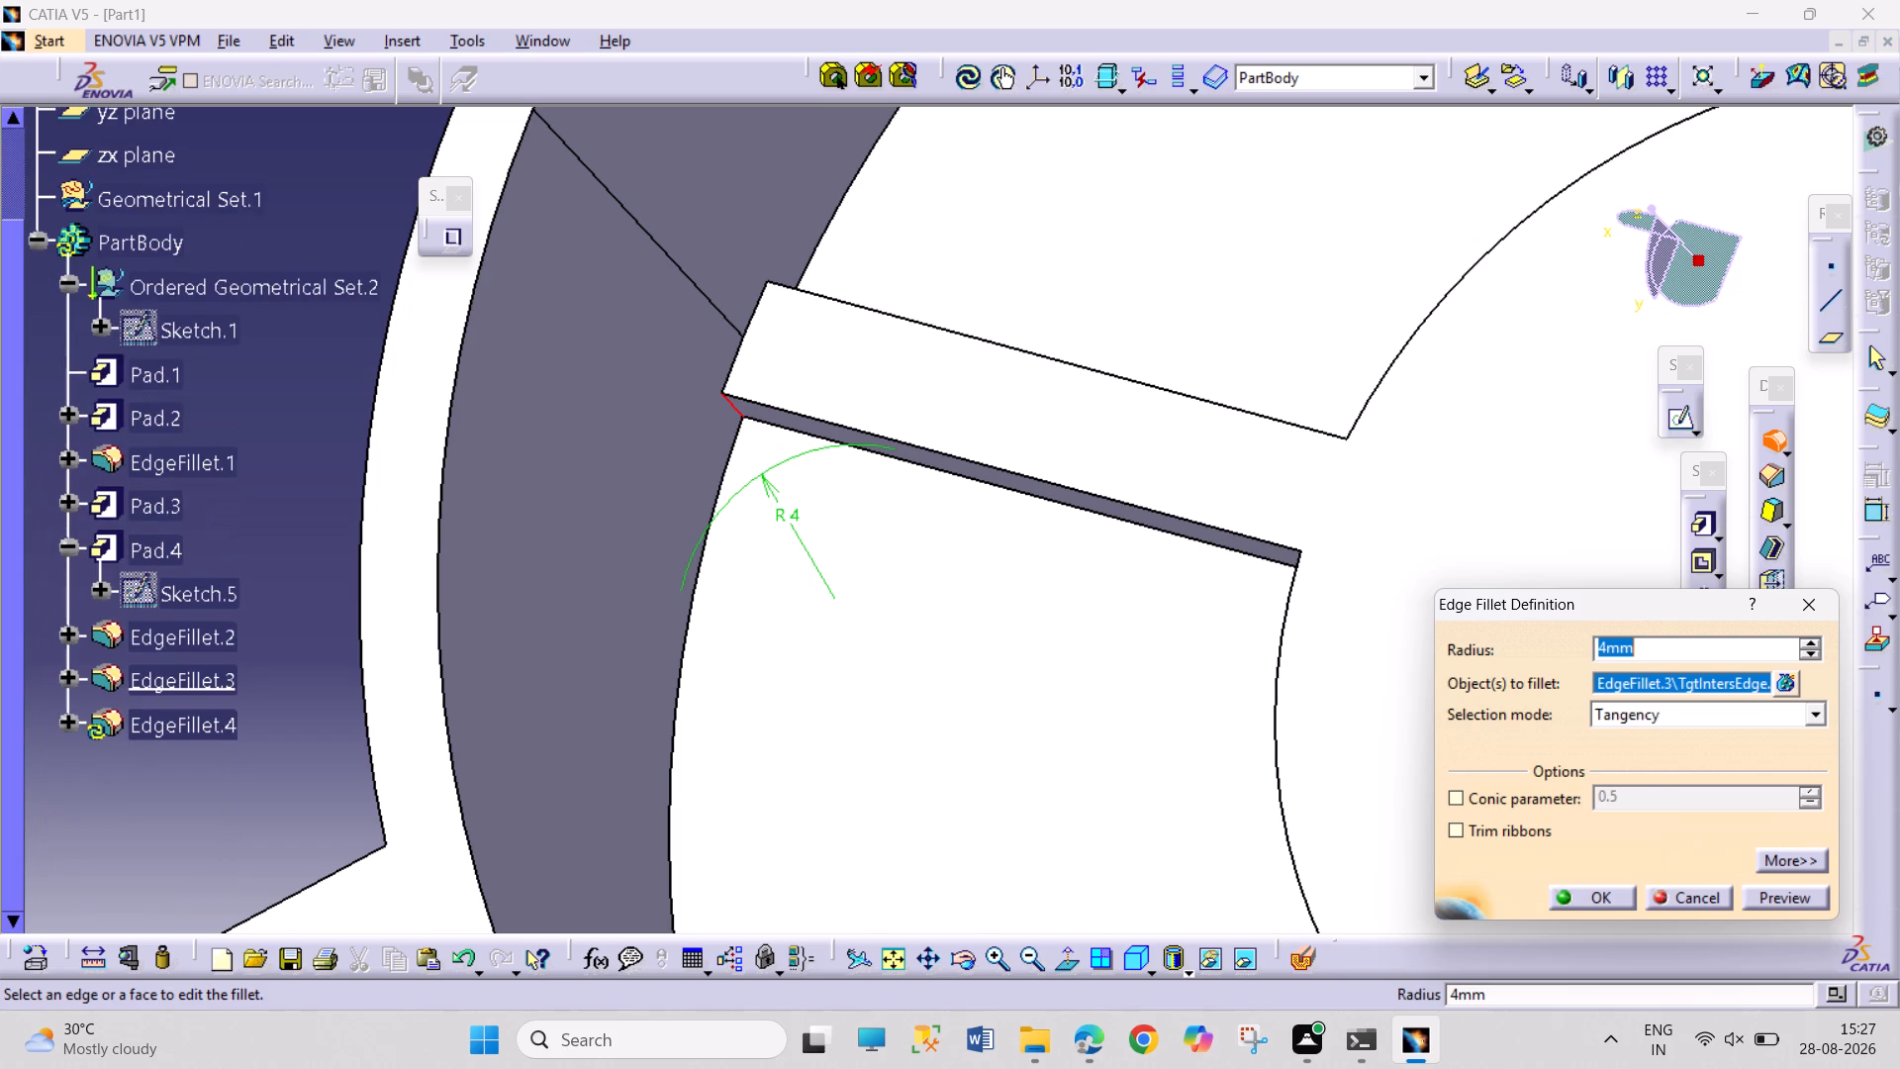
pyautogui.scroll(4, 303, 386)
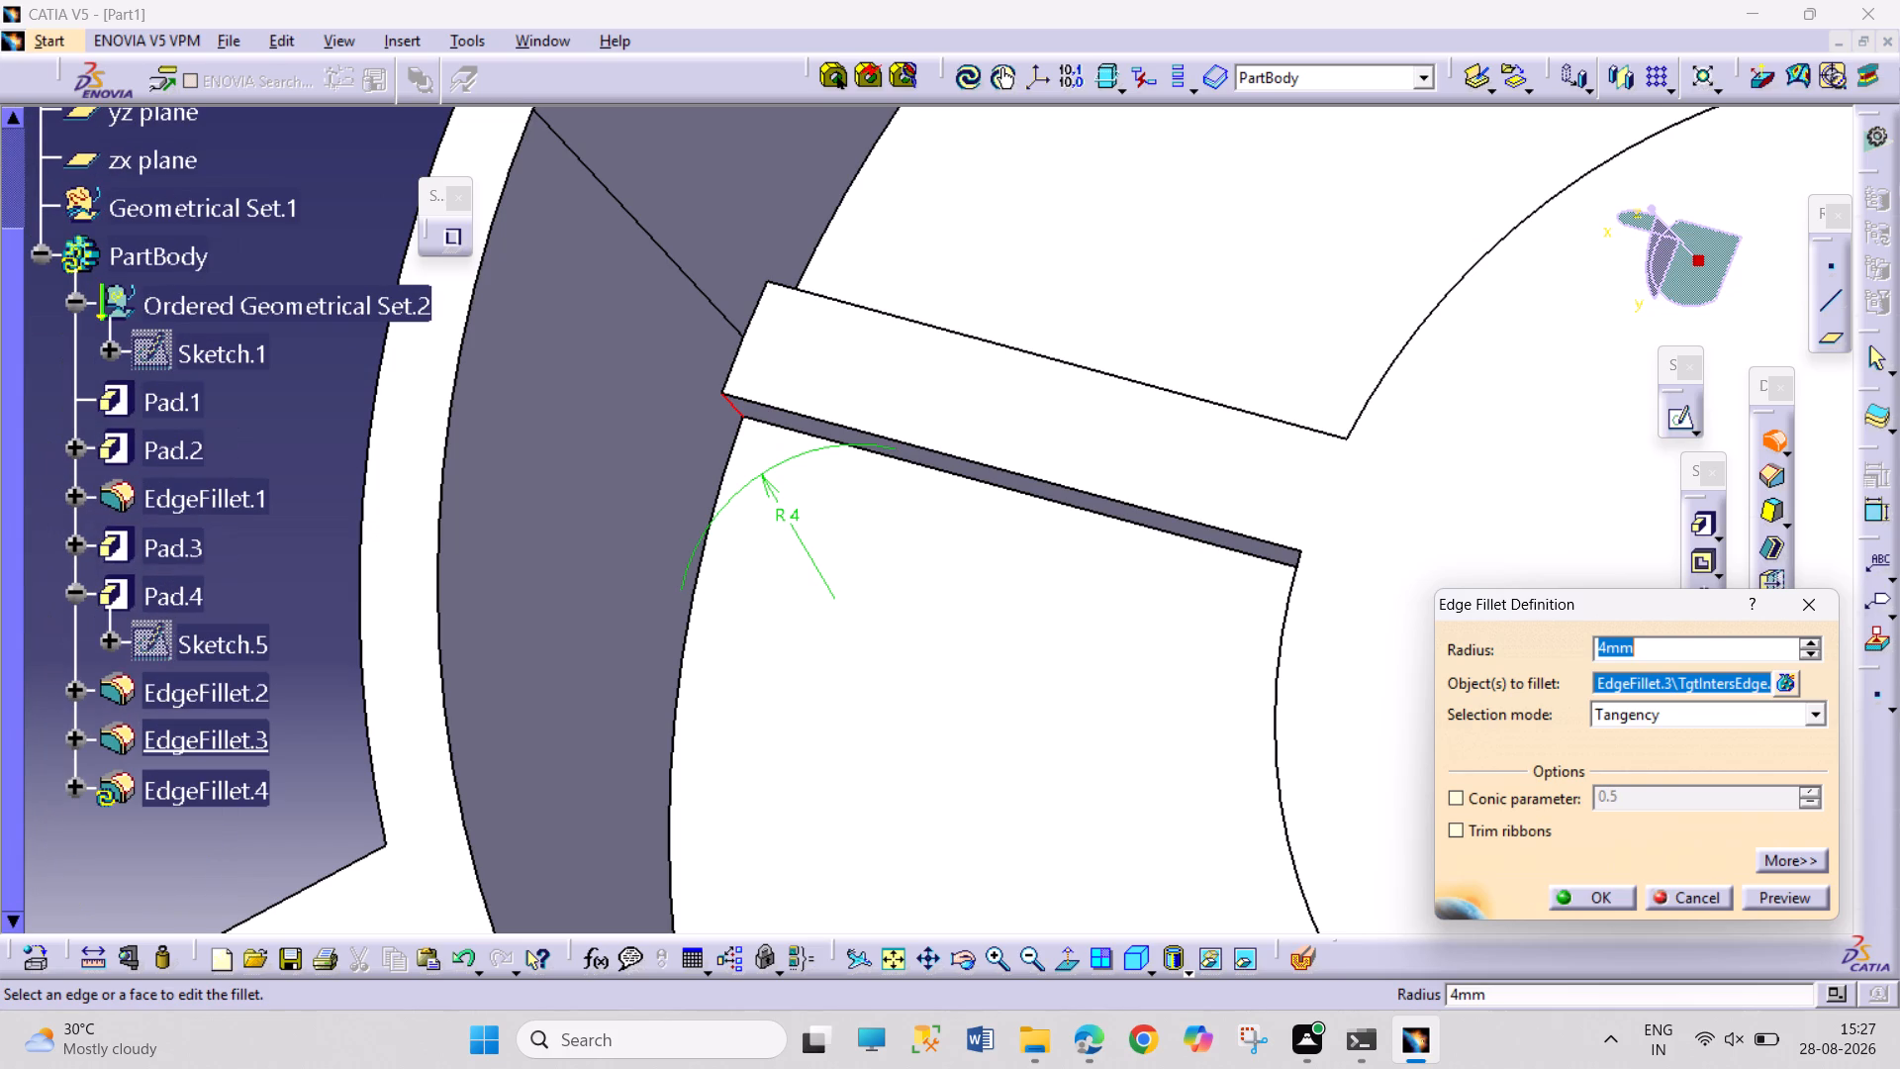
pyautogui.scroll(1, 303, 386)
pyautogui.keyDown('ctrl'); pyautogui.scroll(3, 305, 384); pyautogui.keyUp('ctrl')
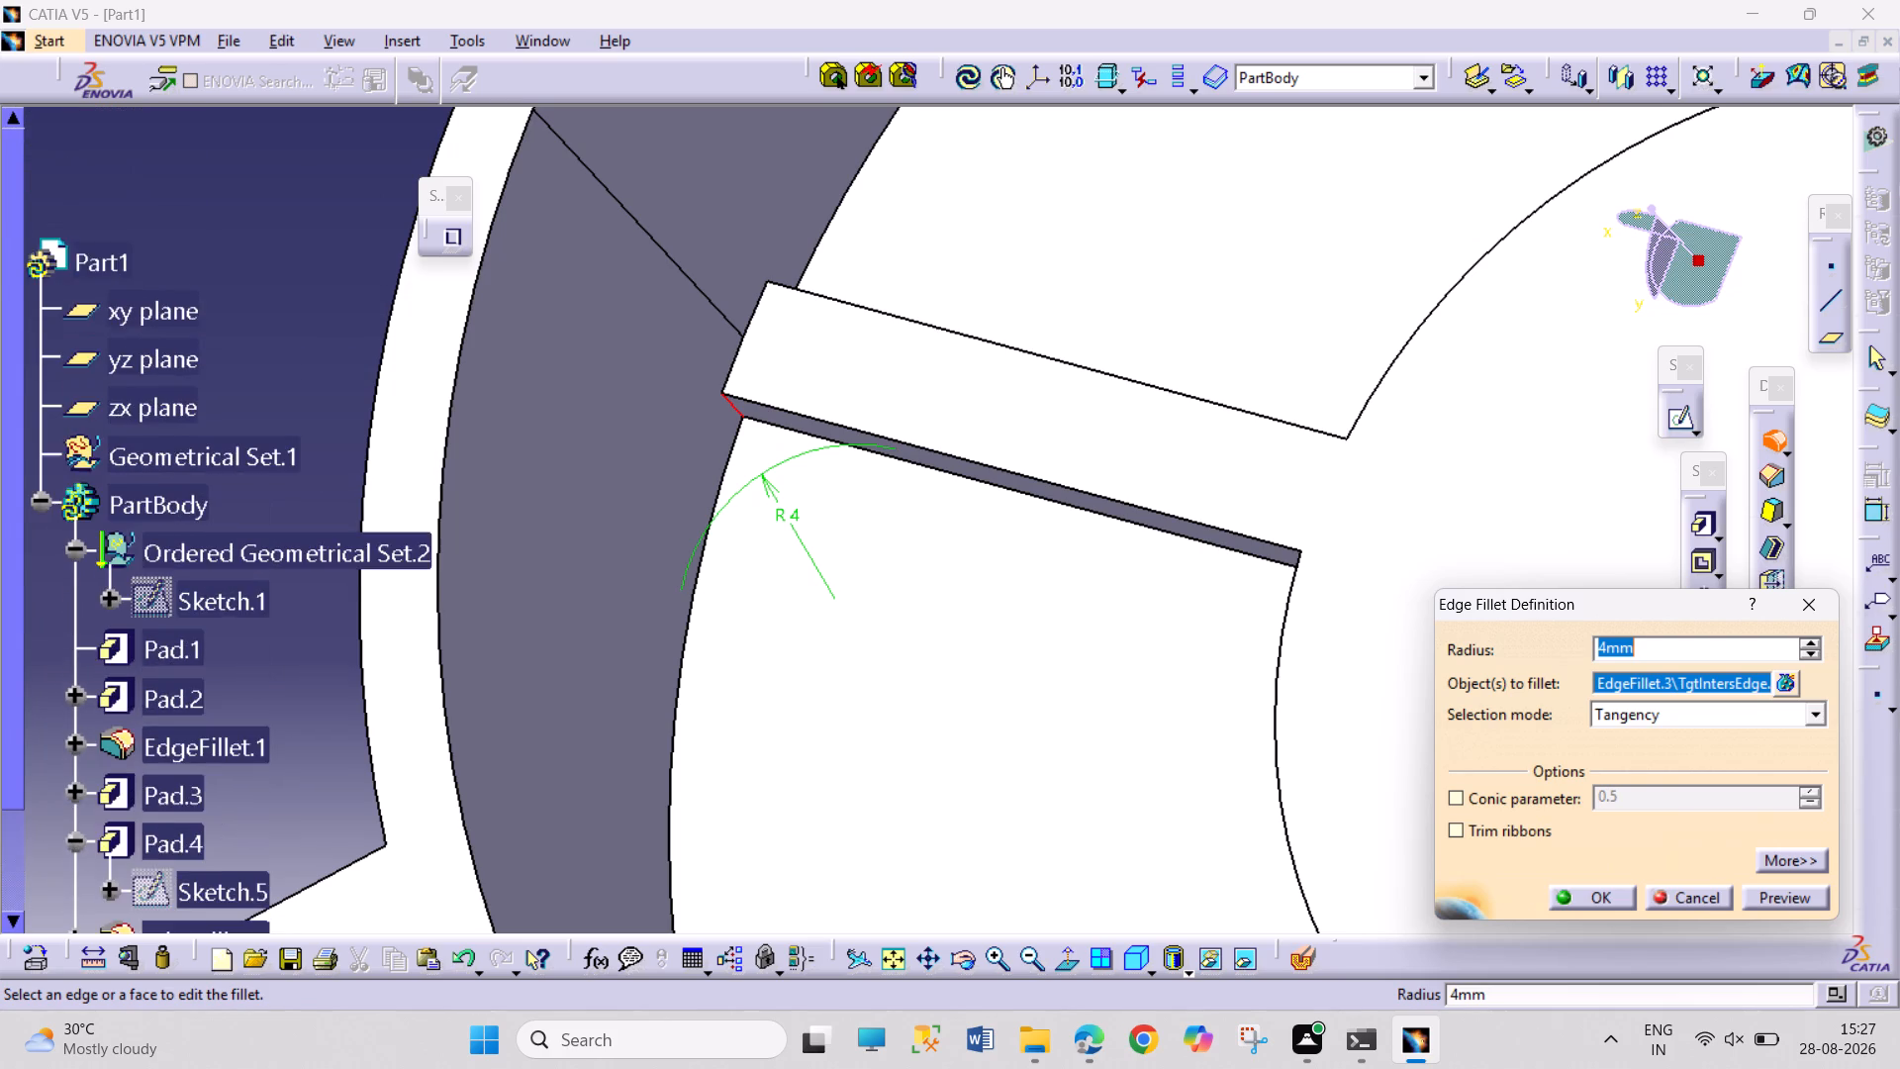
pyautogui.keyDown('ctrl'); pyautogui.scroll(-7, 305, 384); pyautogui.keyUp('ctrl')
pyautogui.keyDown('ctrl'); pyautogui.scroll(2, 305, 384); pyautogui.keyUp('ctrl')
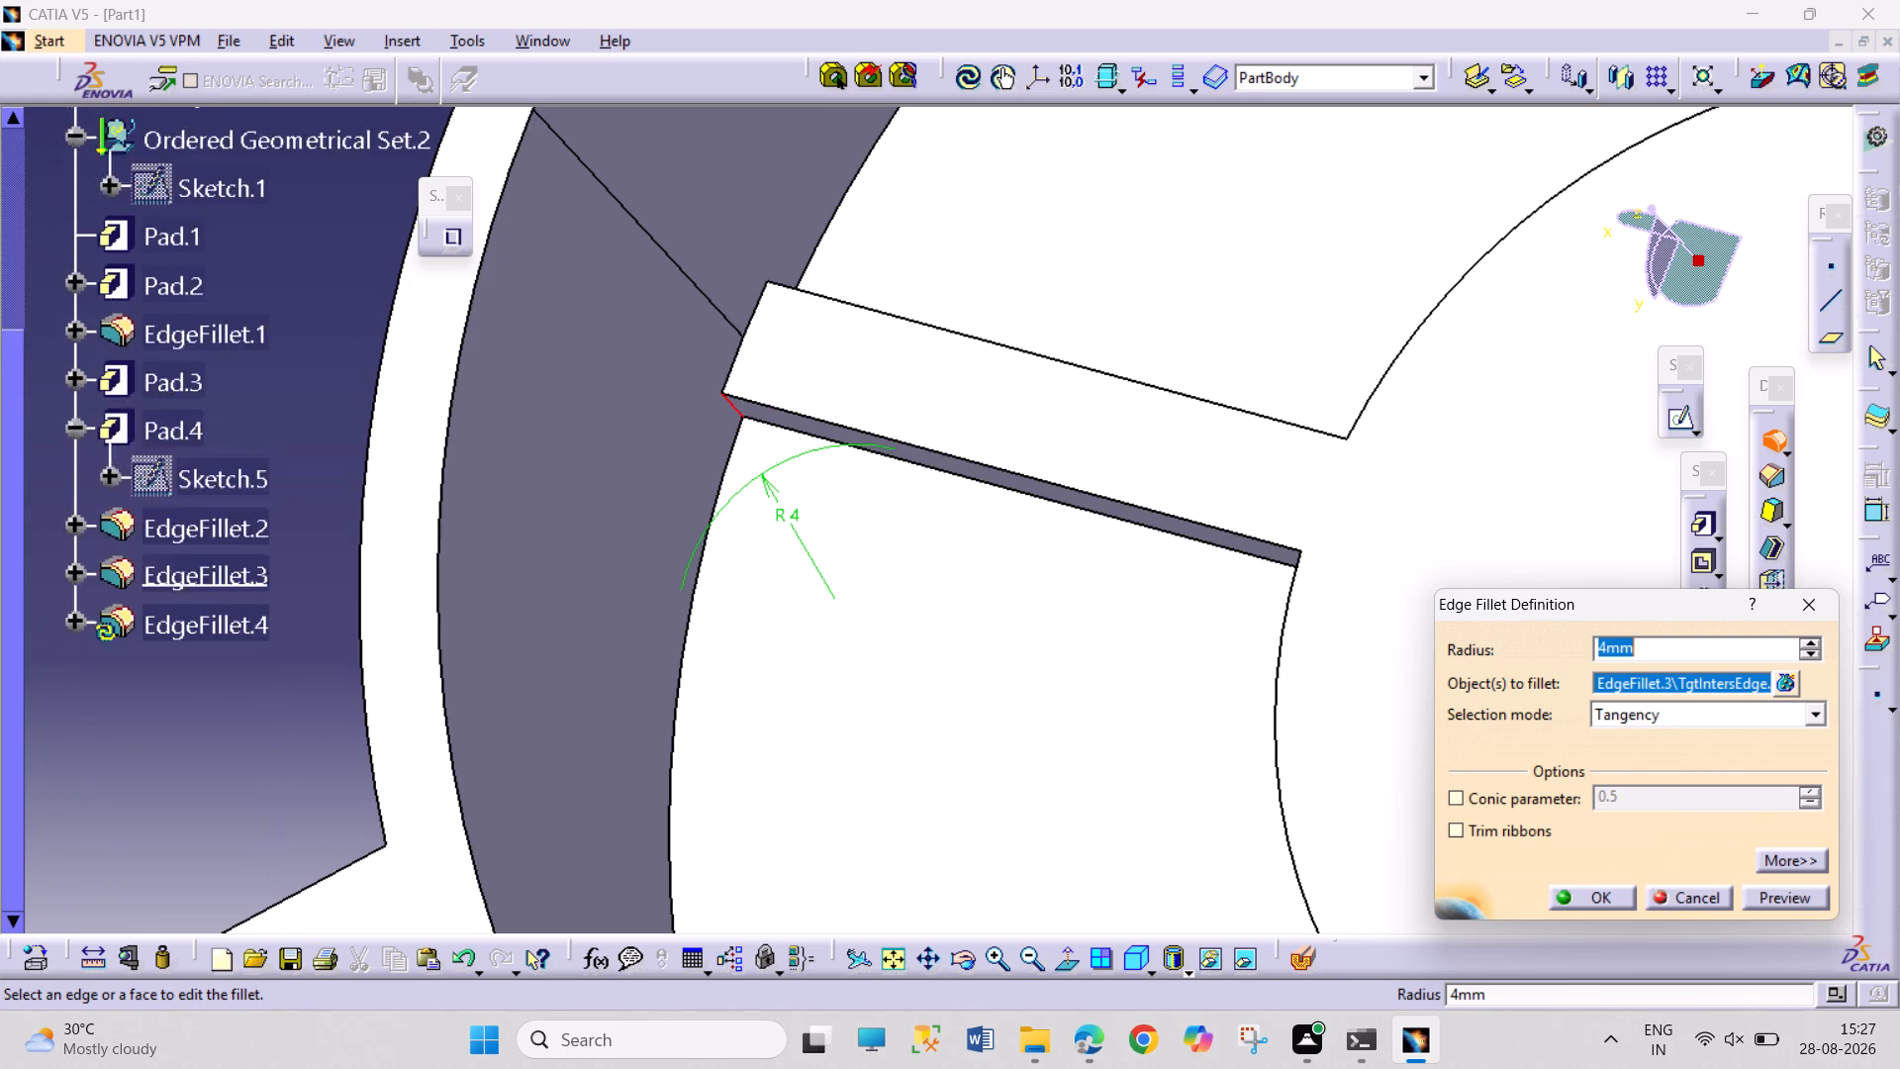
pyautogui.keyDown('ctrl'); pyautogui.scroll(4, 305, 384); pyautogui.keyUp('ctrl')
pyautogui.scroll(-6, 305, 384)
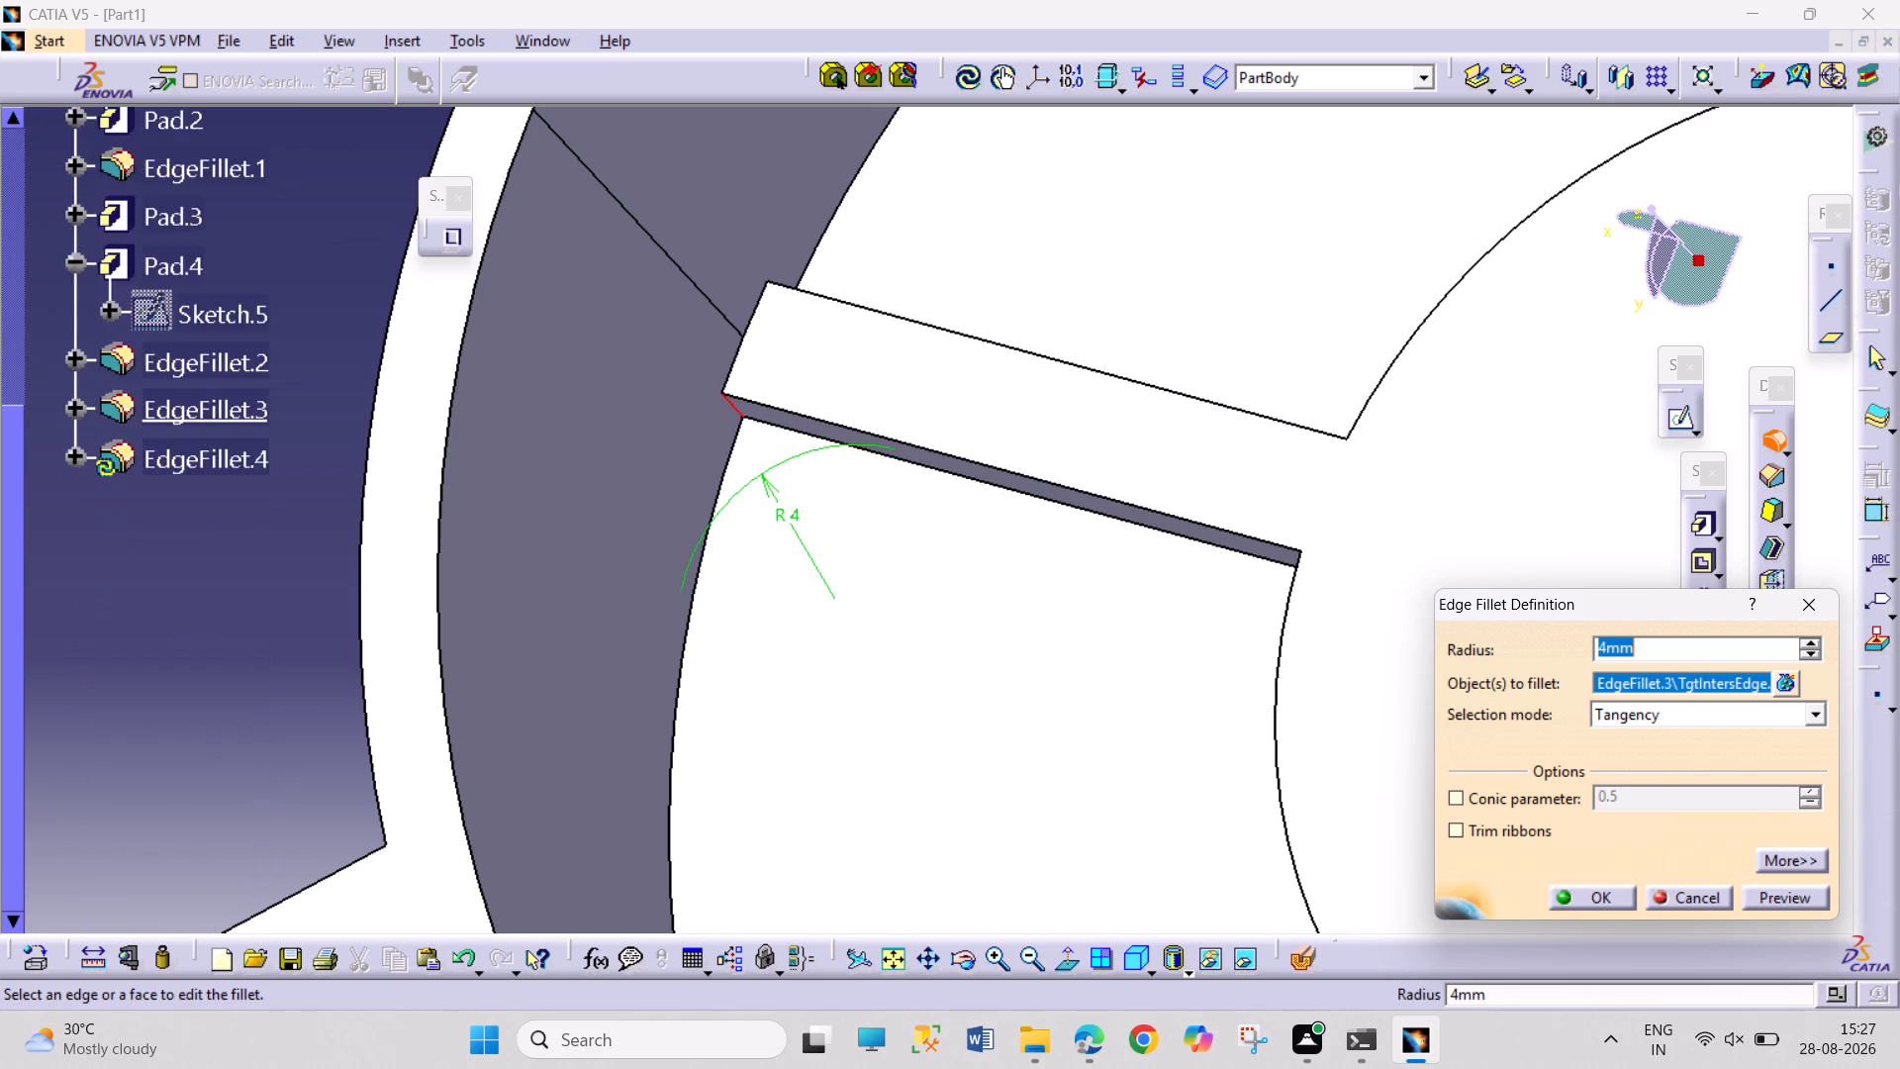
pyautogui.scroll(-3, 305, 384)
pyautogui.scroll(7, 305, 384)
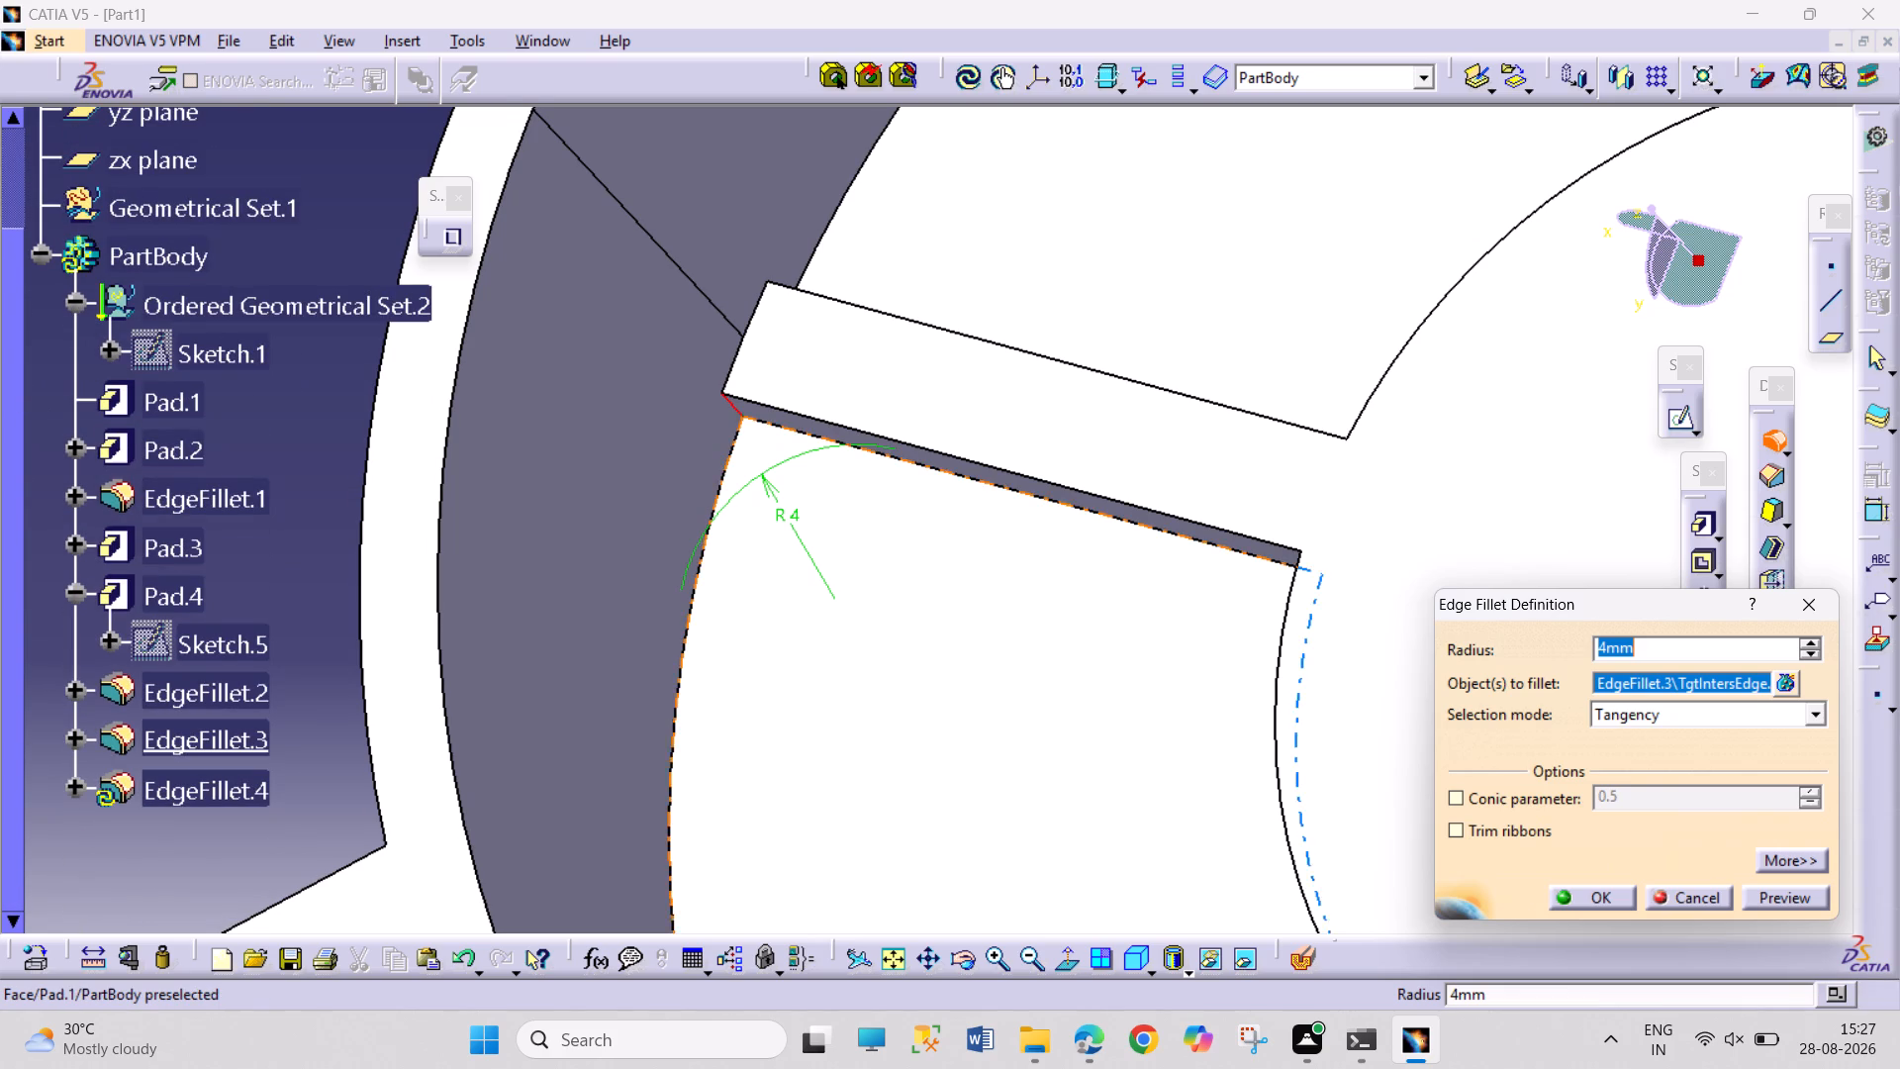
pyautogui.click(1567, 891)
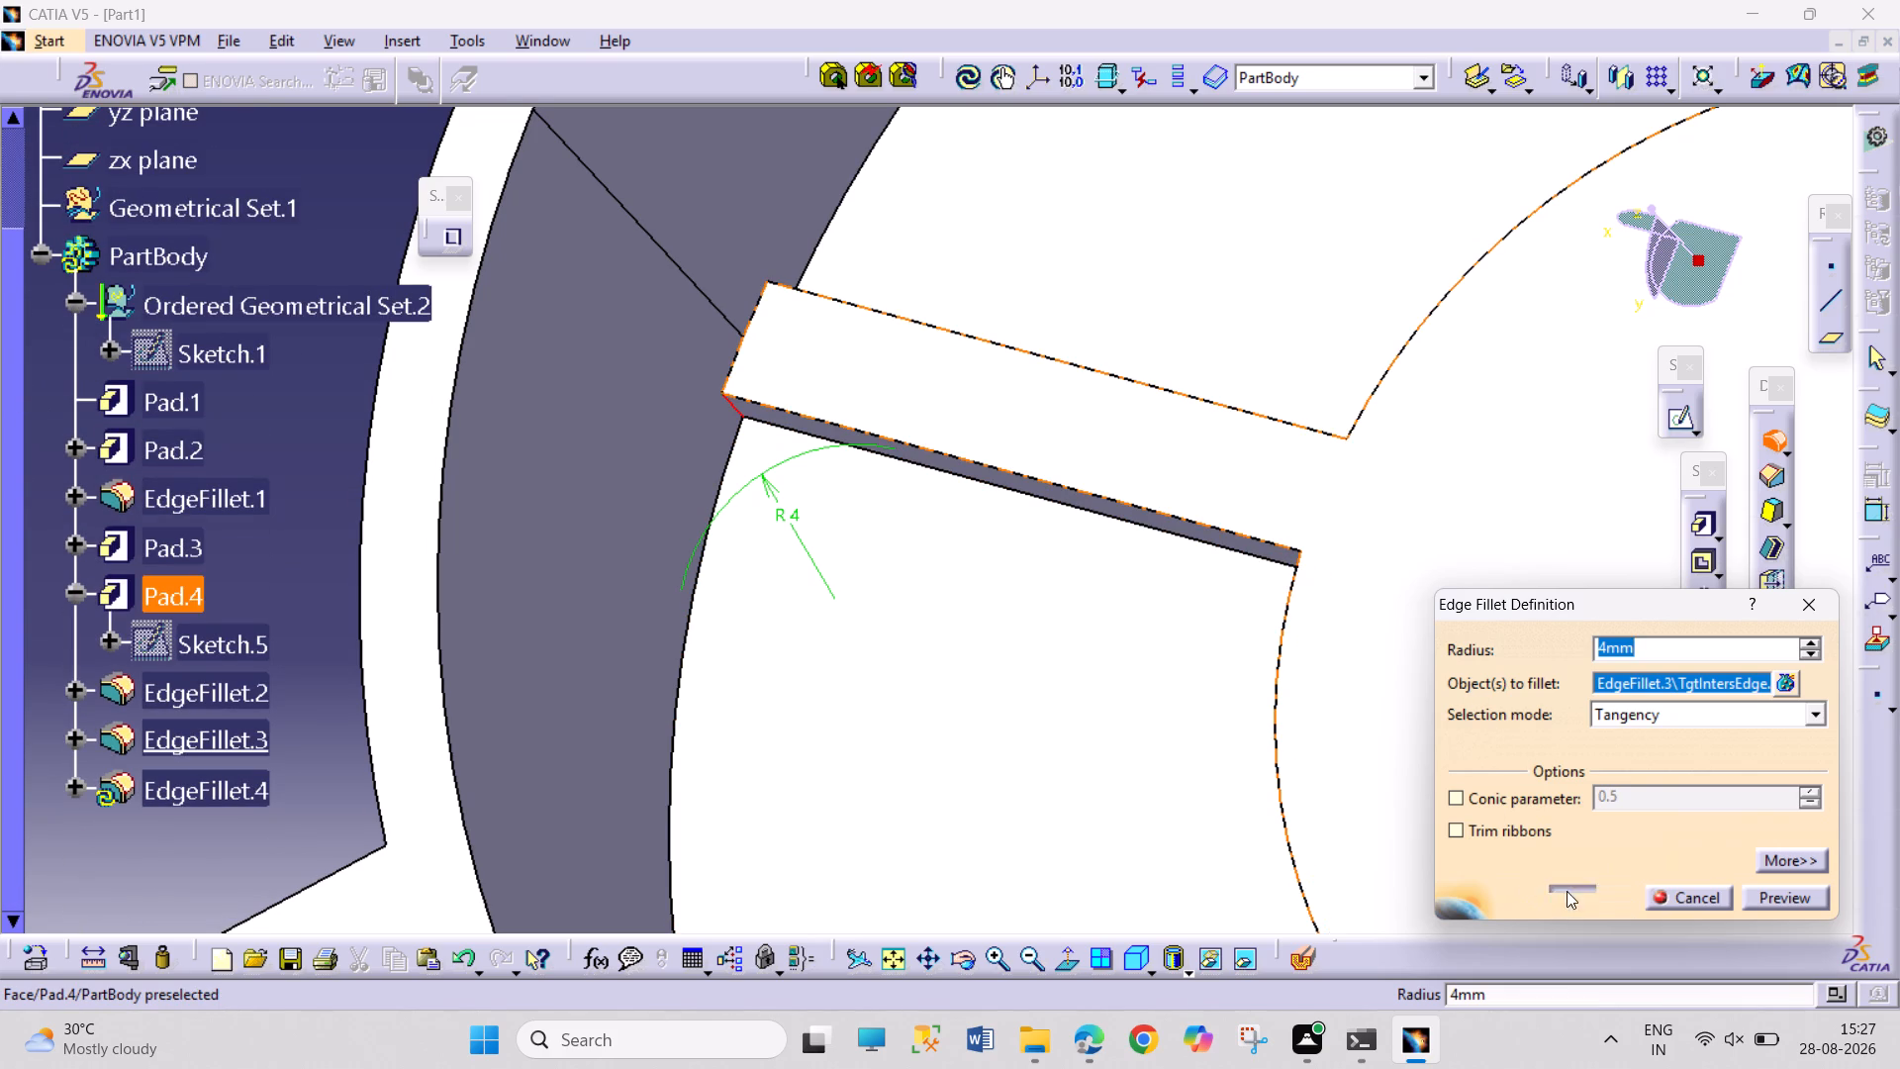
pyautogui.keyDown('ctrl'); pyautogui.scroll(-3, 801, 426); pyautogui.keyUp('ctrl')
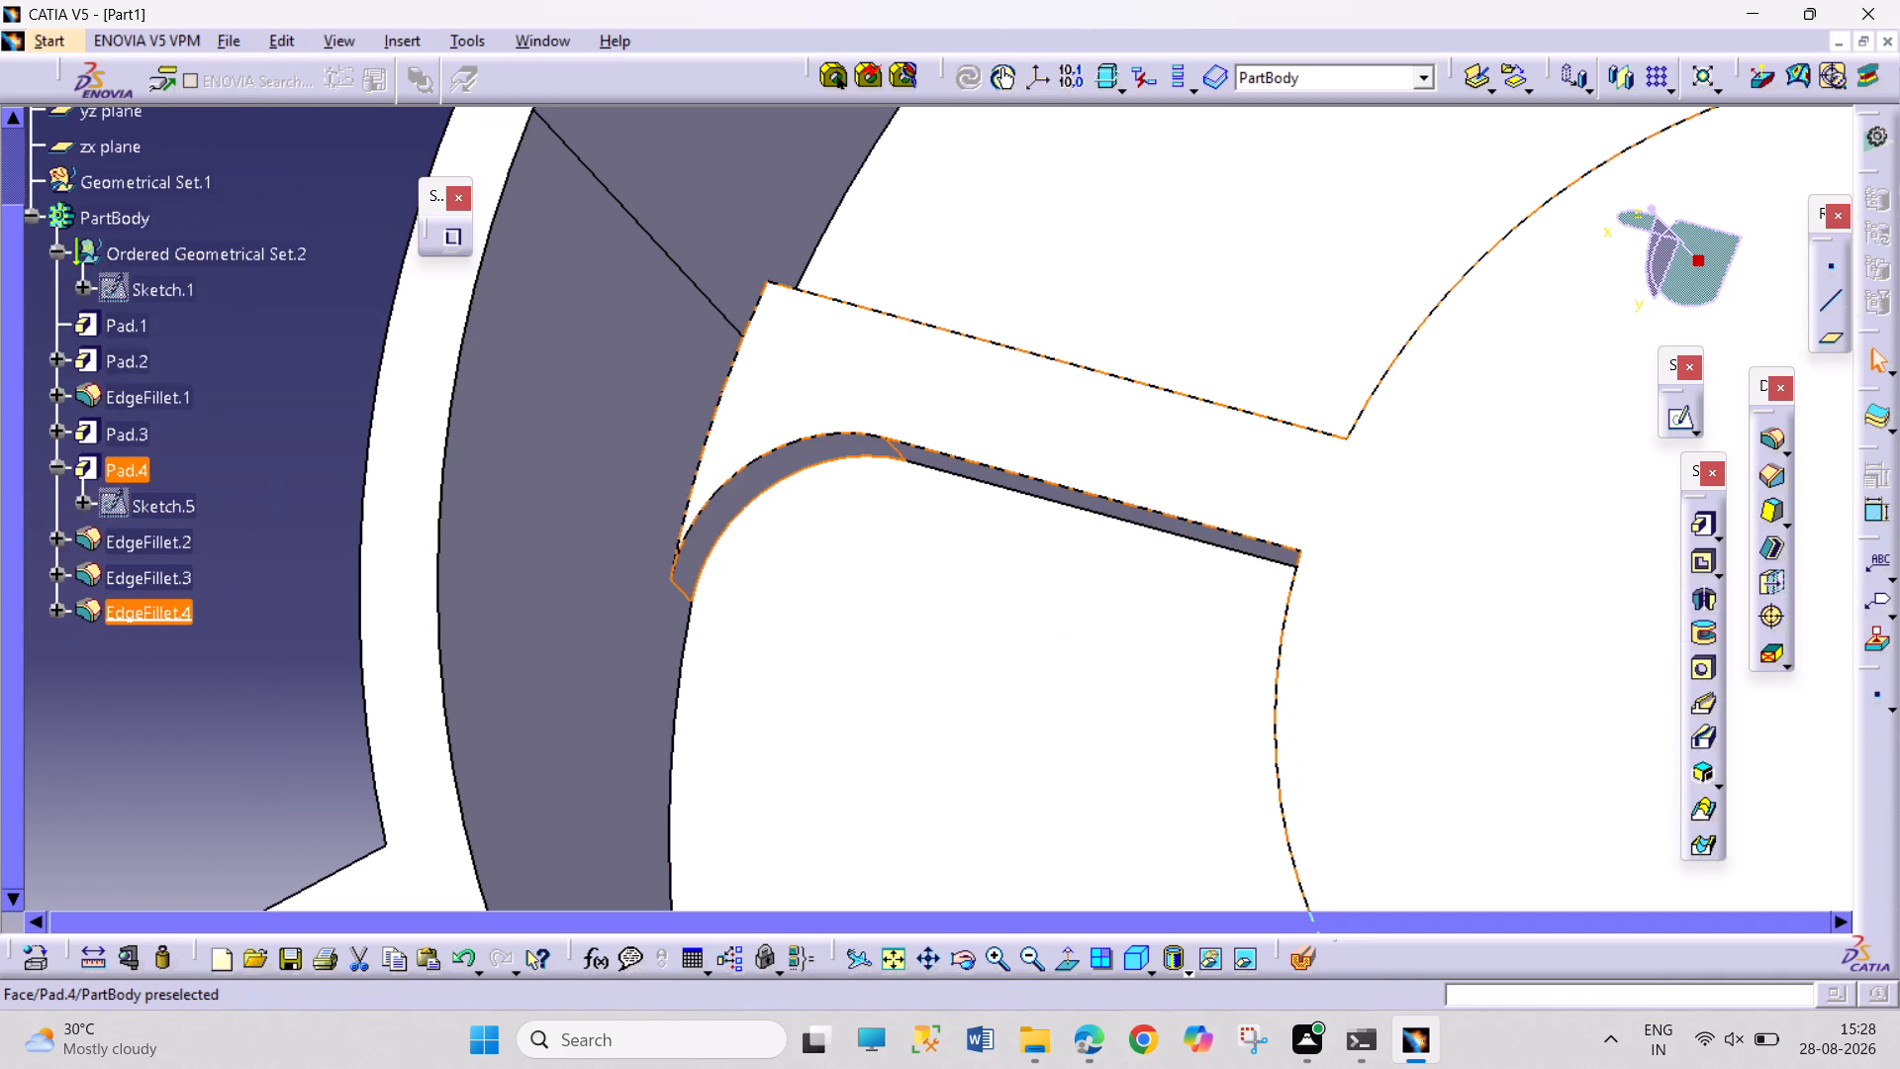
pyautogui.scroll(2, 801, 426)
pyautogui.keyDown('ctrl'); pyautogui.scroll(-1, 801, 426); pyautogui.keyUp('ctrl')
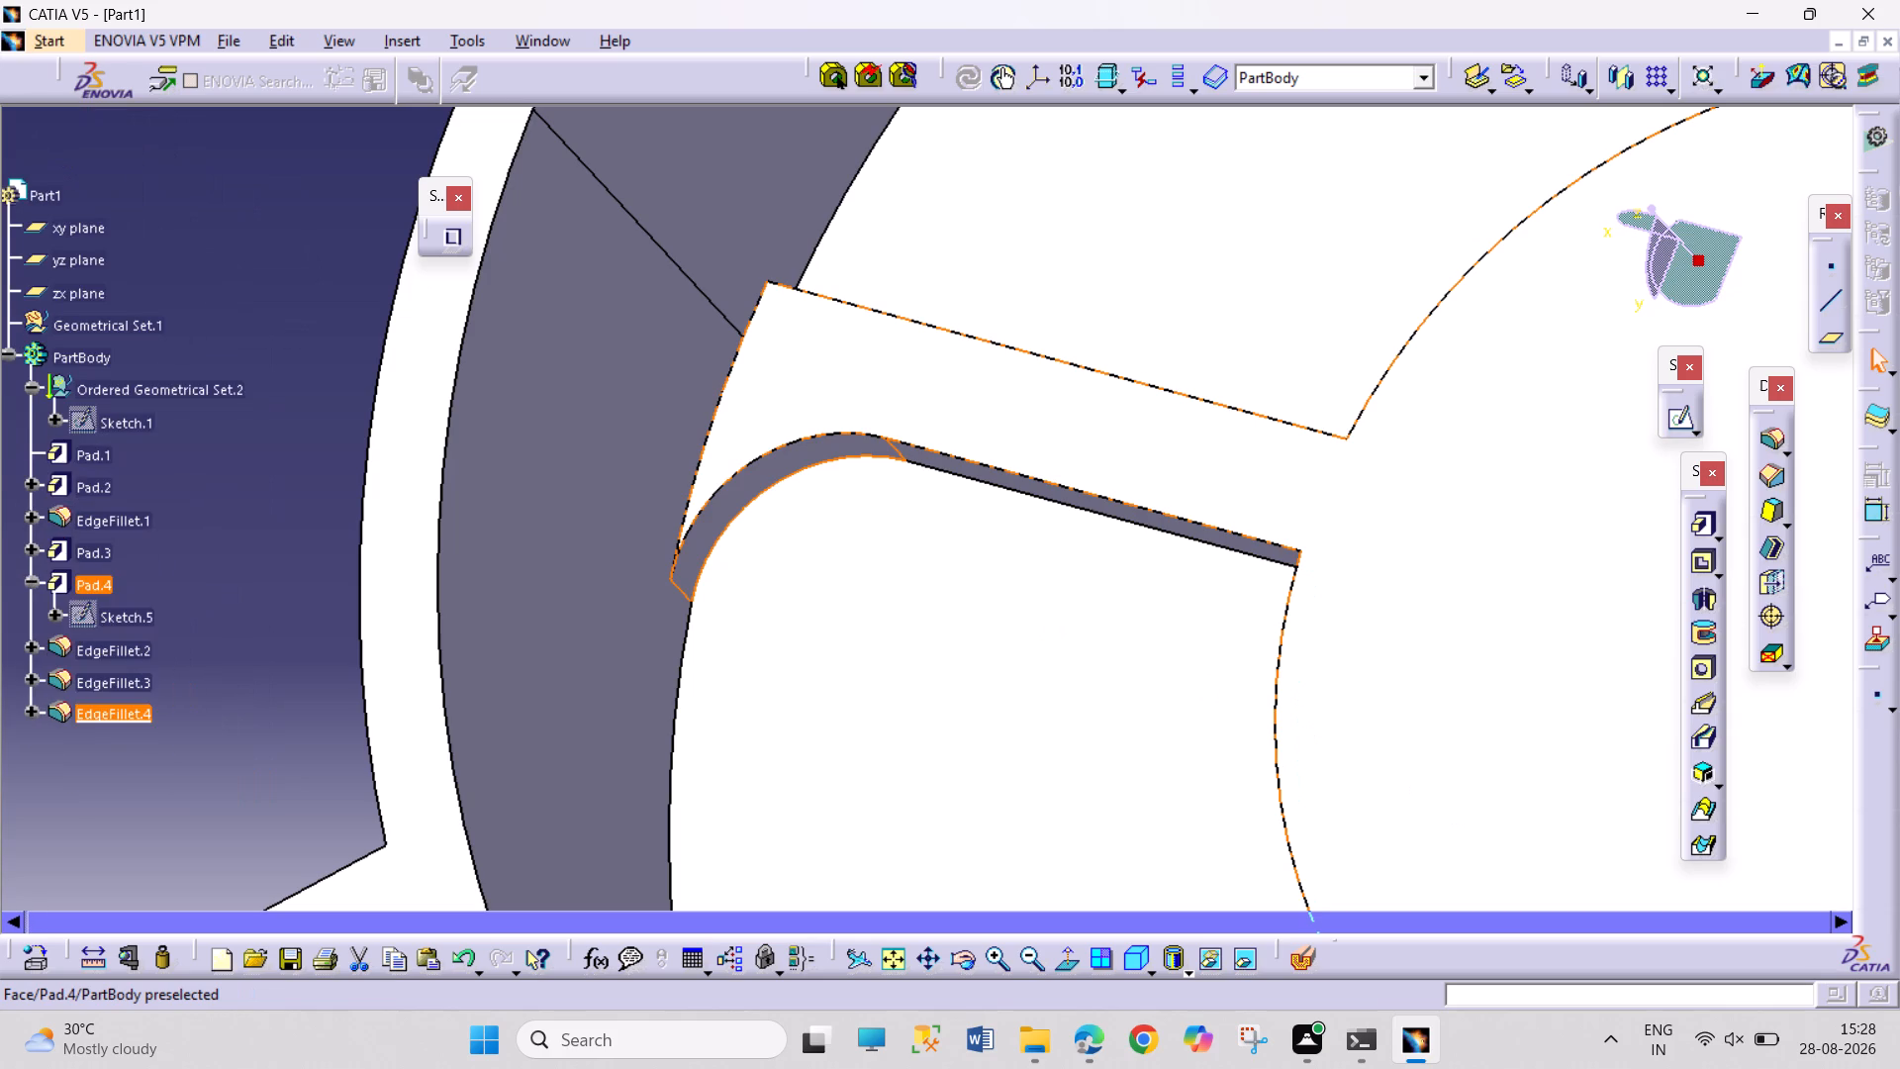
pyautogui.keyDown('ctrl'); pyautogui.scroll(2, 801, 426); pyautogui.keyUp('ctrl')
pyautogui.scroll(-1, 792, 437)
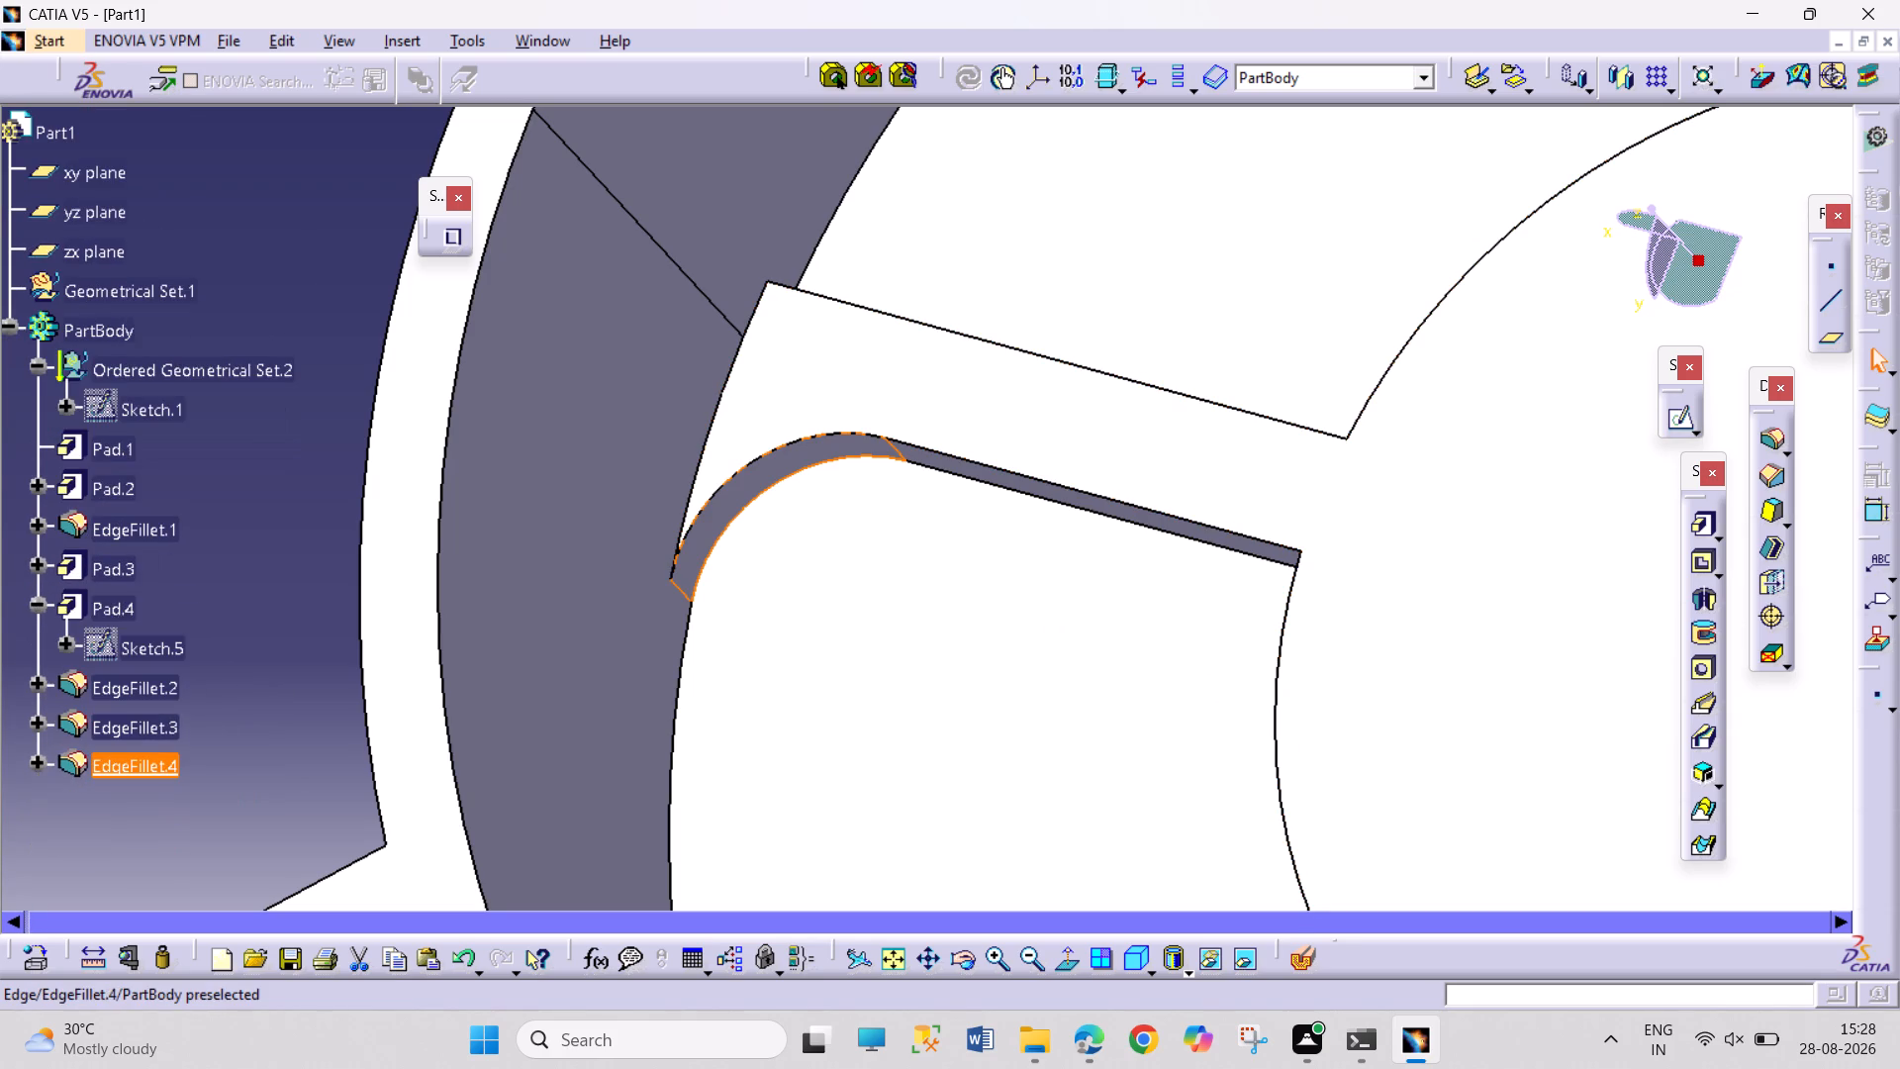
# Apply a 4 mm edge fillet to the vertical edge on the opposite side of the second spoke at the ring wall.
pyautogui.click(1776, 440)
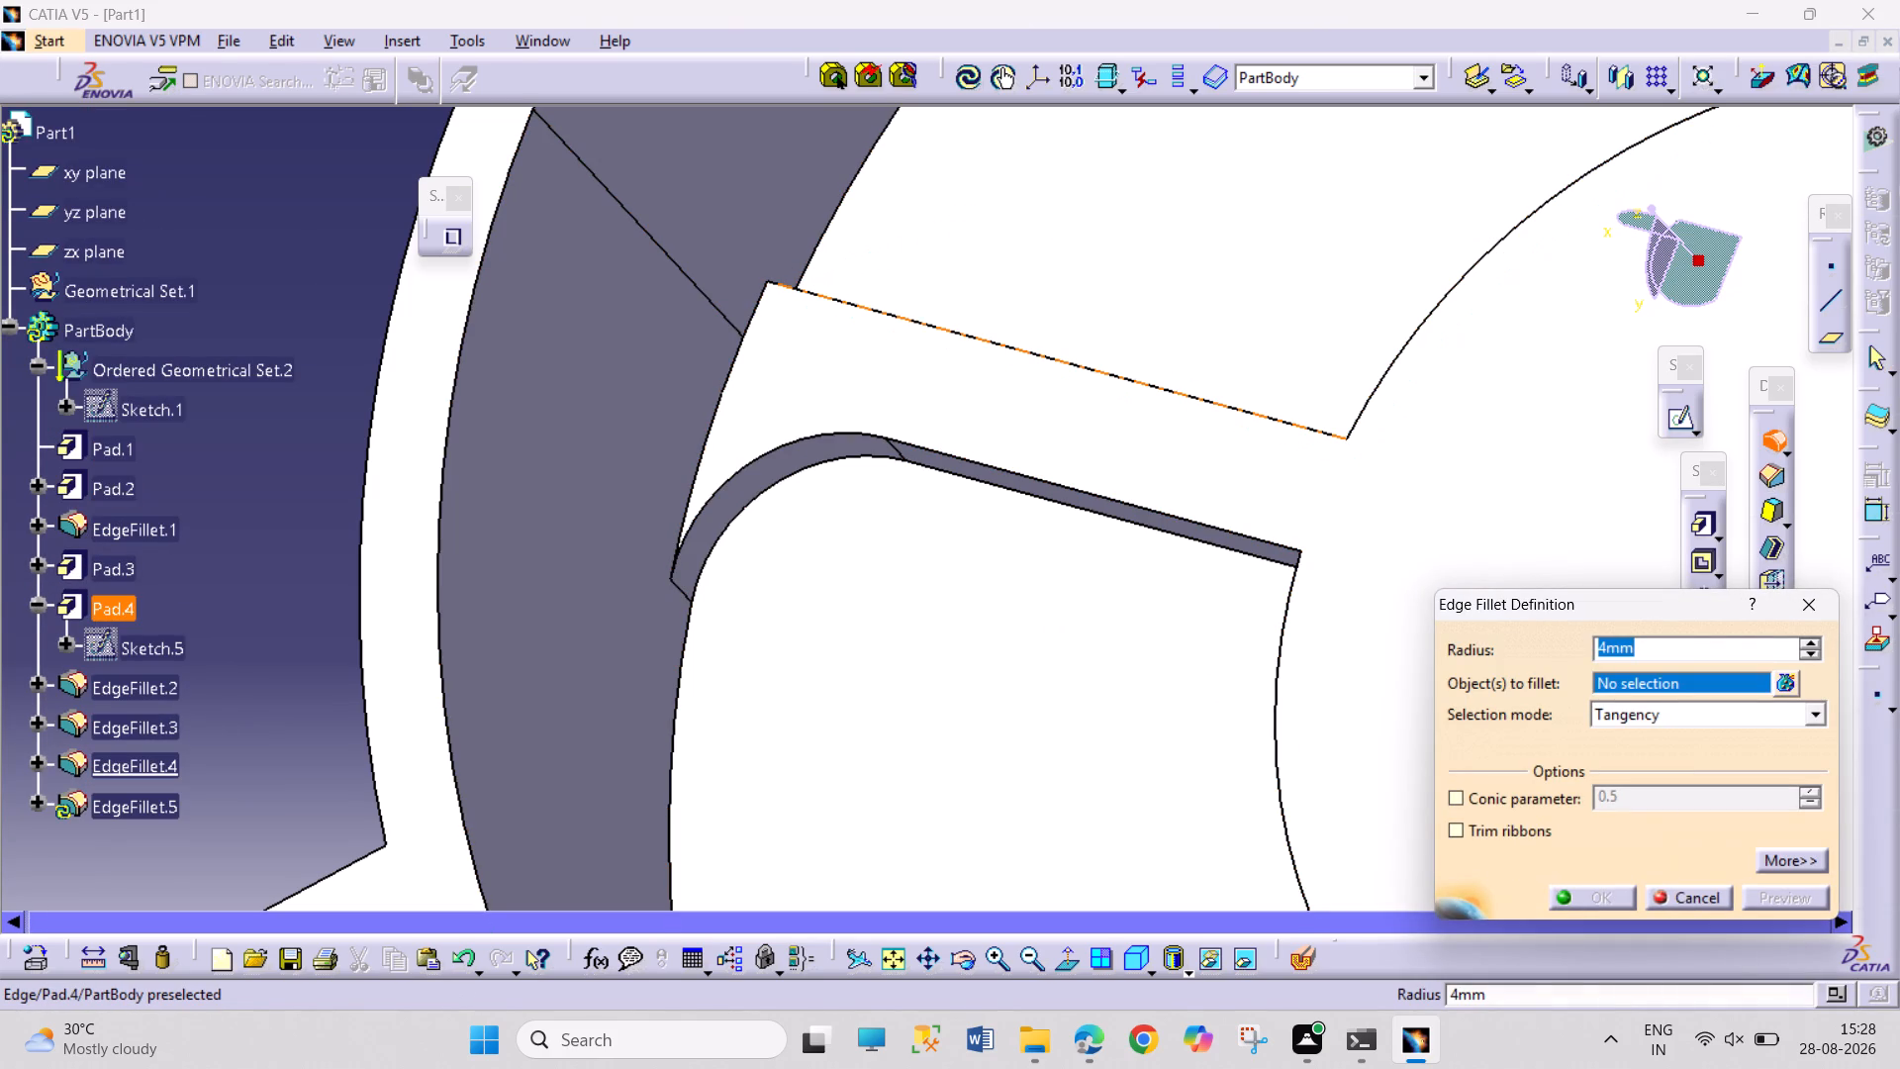
pyautogui.middleClick(901, 205)
pyautogui.moveTo(902, 208); pyautogui.dragTo(899, 232, button='right')
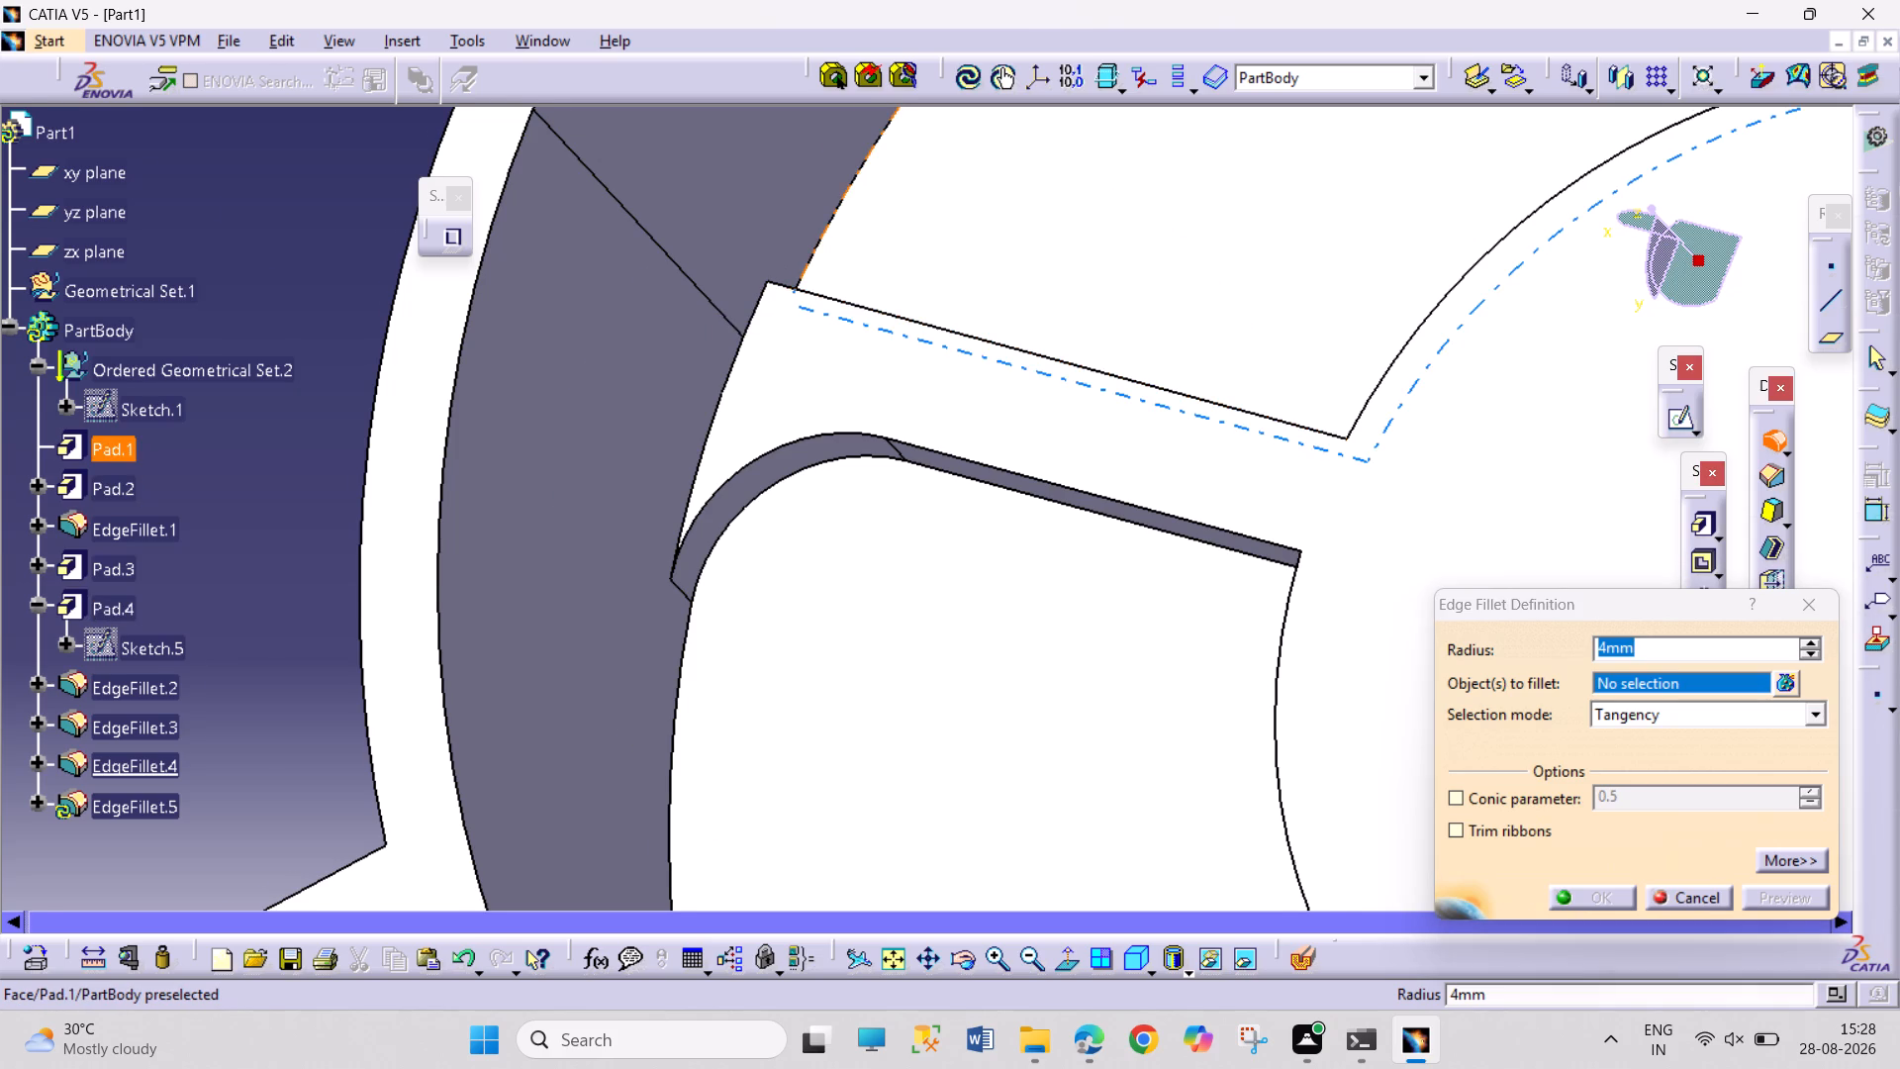
pyautogui.scroll(-1, 895, 243)
pyautogui.moveTo(899, 232); pyautogui.dragTo(830, 401, button='right')
pyautogui.moveTo(953, 180); pyautogui.dragTo(915, 291, button='middle')
pyautogui.moveTo(954, 186); pyautogui.dragTo(915, 291, button='right')
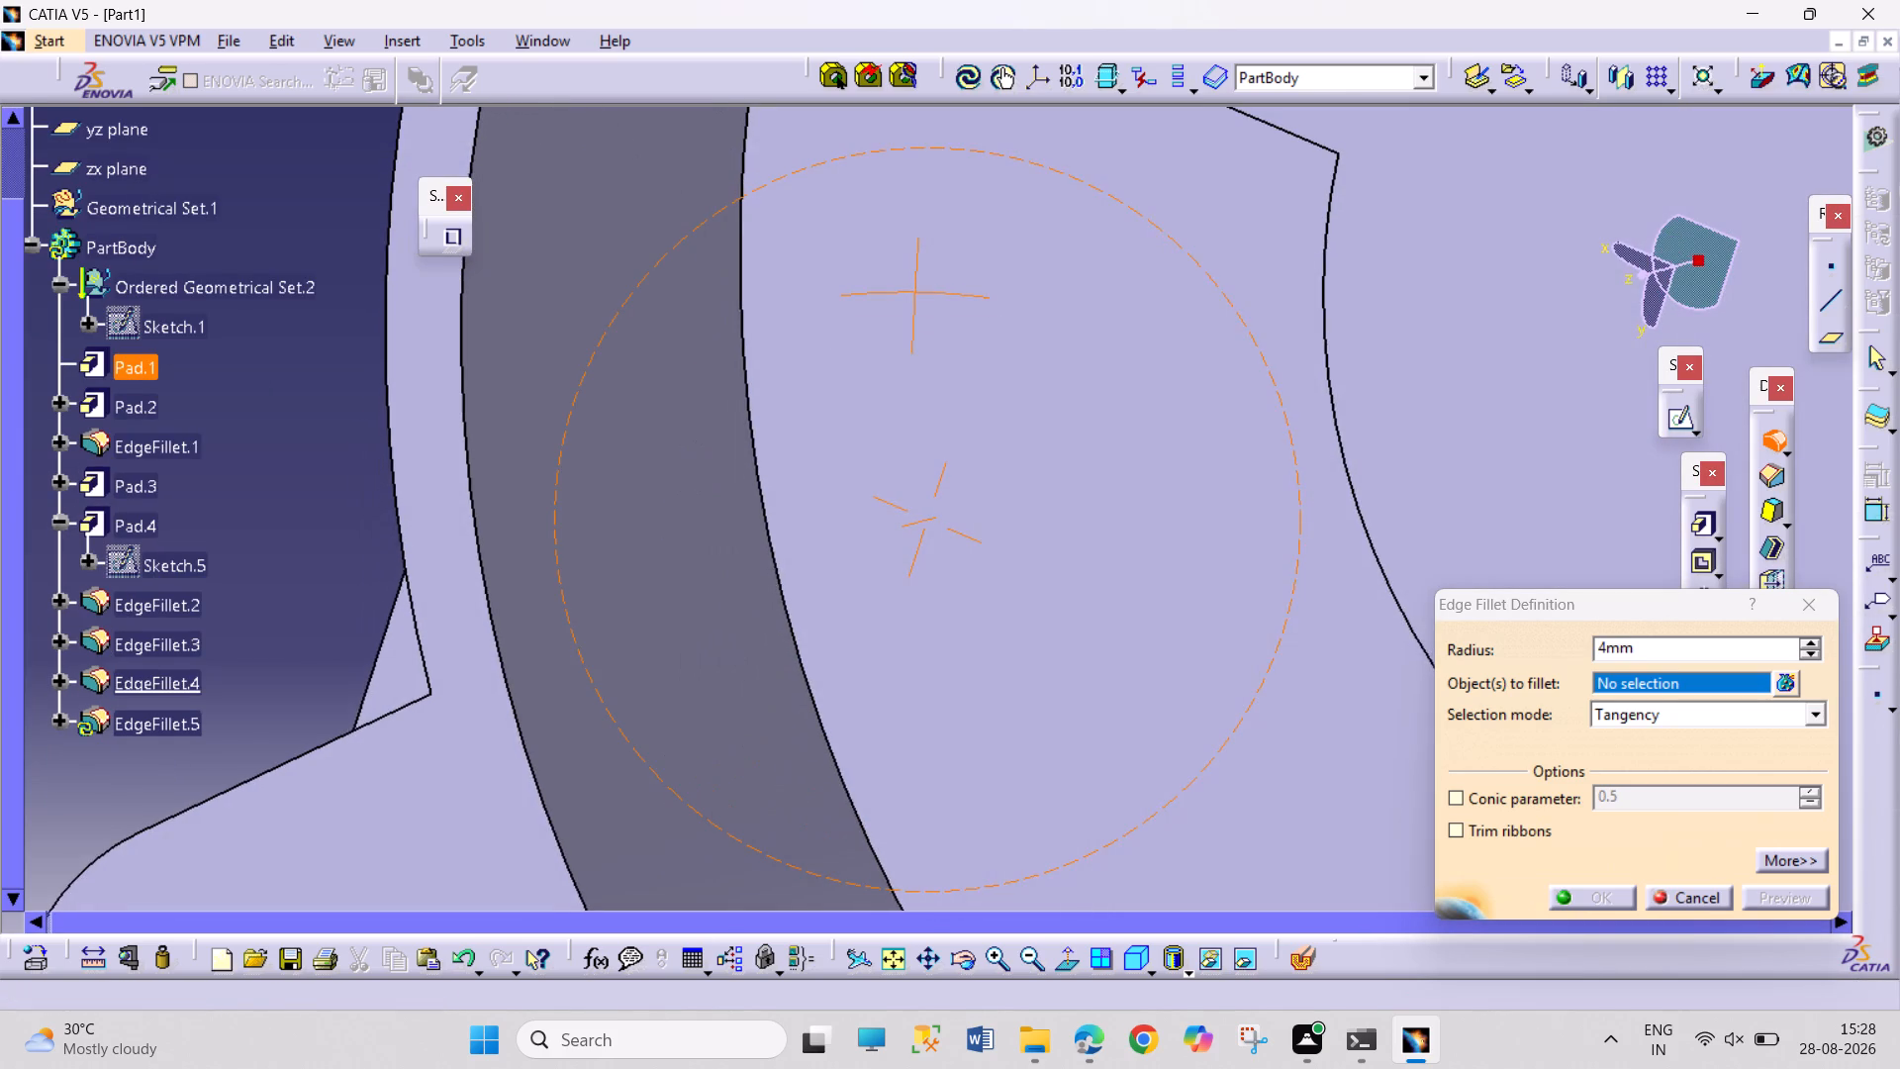
pyautogui.moveTo(916, 291); pyautogui.dragTo(917, 420, button='middle')
pyautogui.moveTo(917, 506); pyautogui.dragTo(909, 688, button='middle')
pyautogui.scroll(1, 896, 222)
pyautogui.moveTo(896, 224); pyautogui.dragTo(896, 519, button='middle')
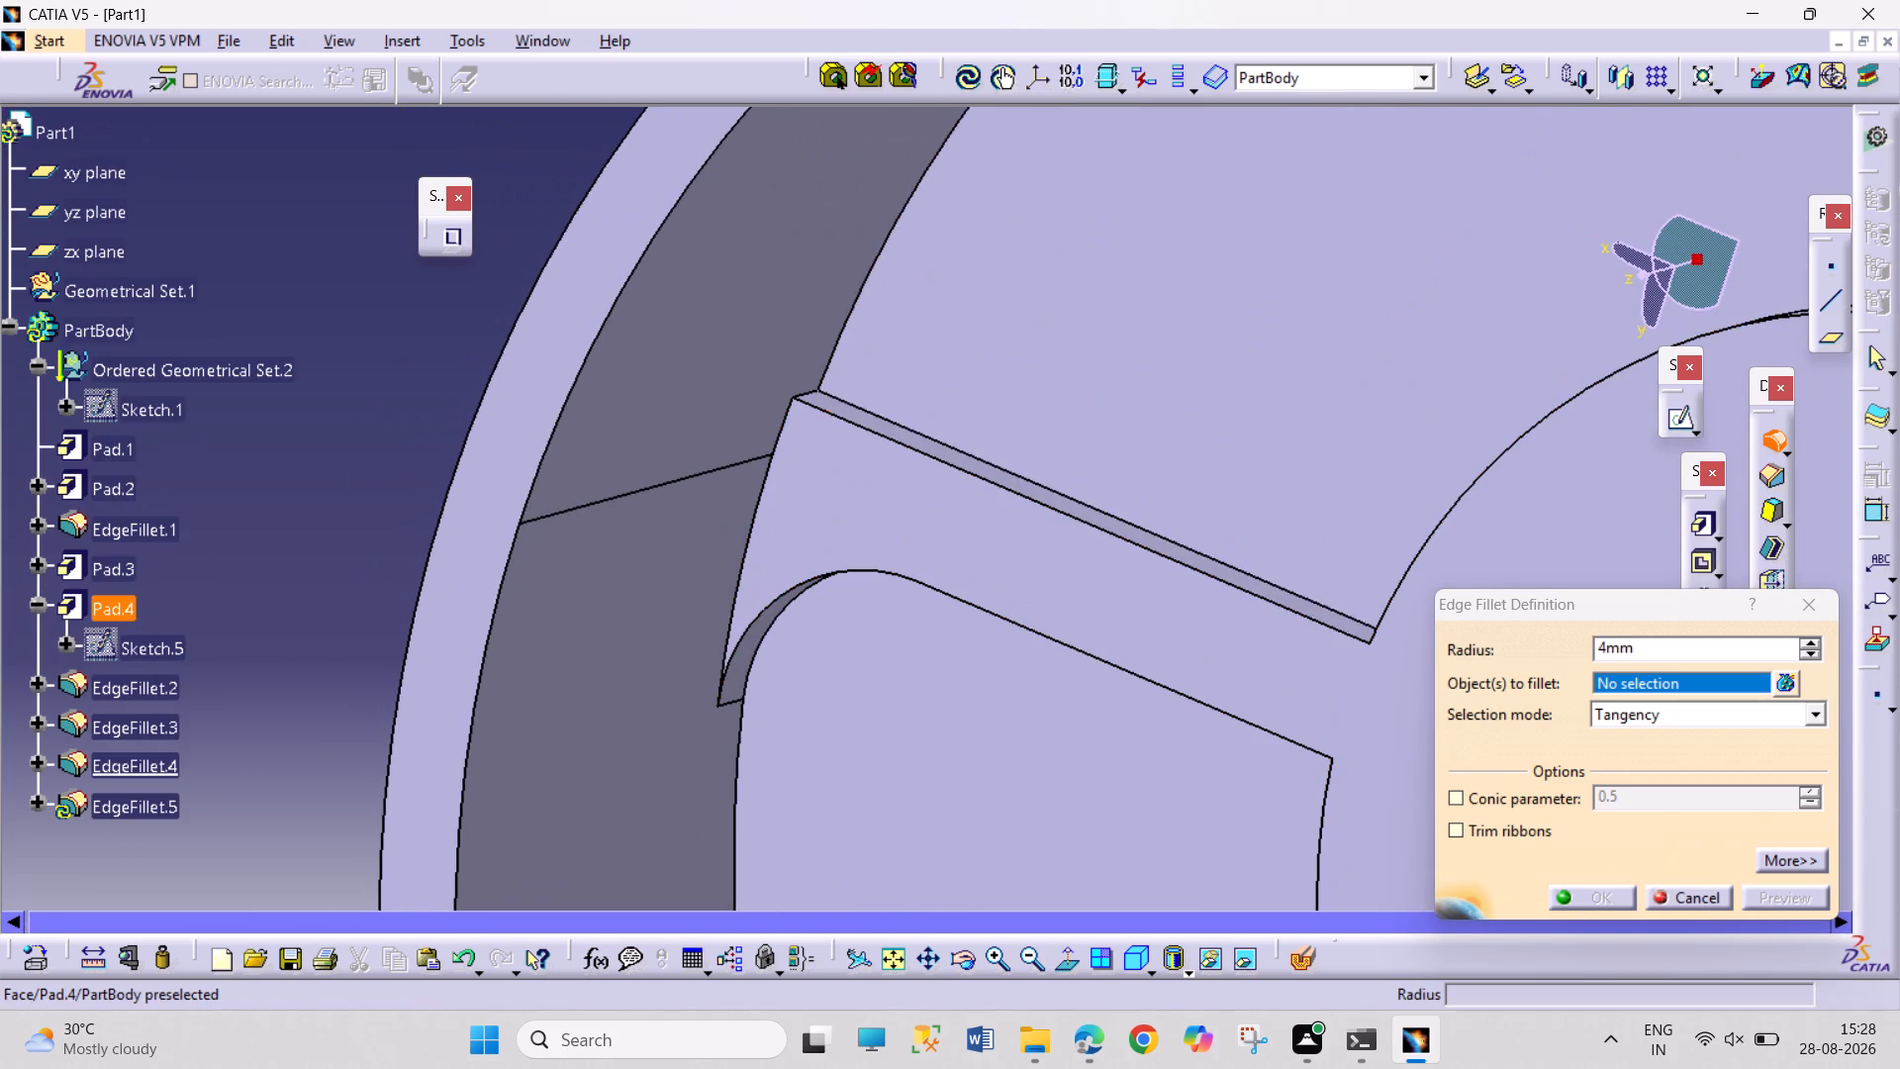
pyautogui.click(809, 396)
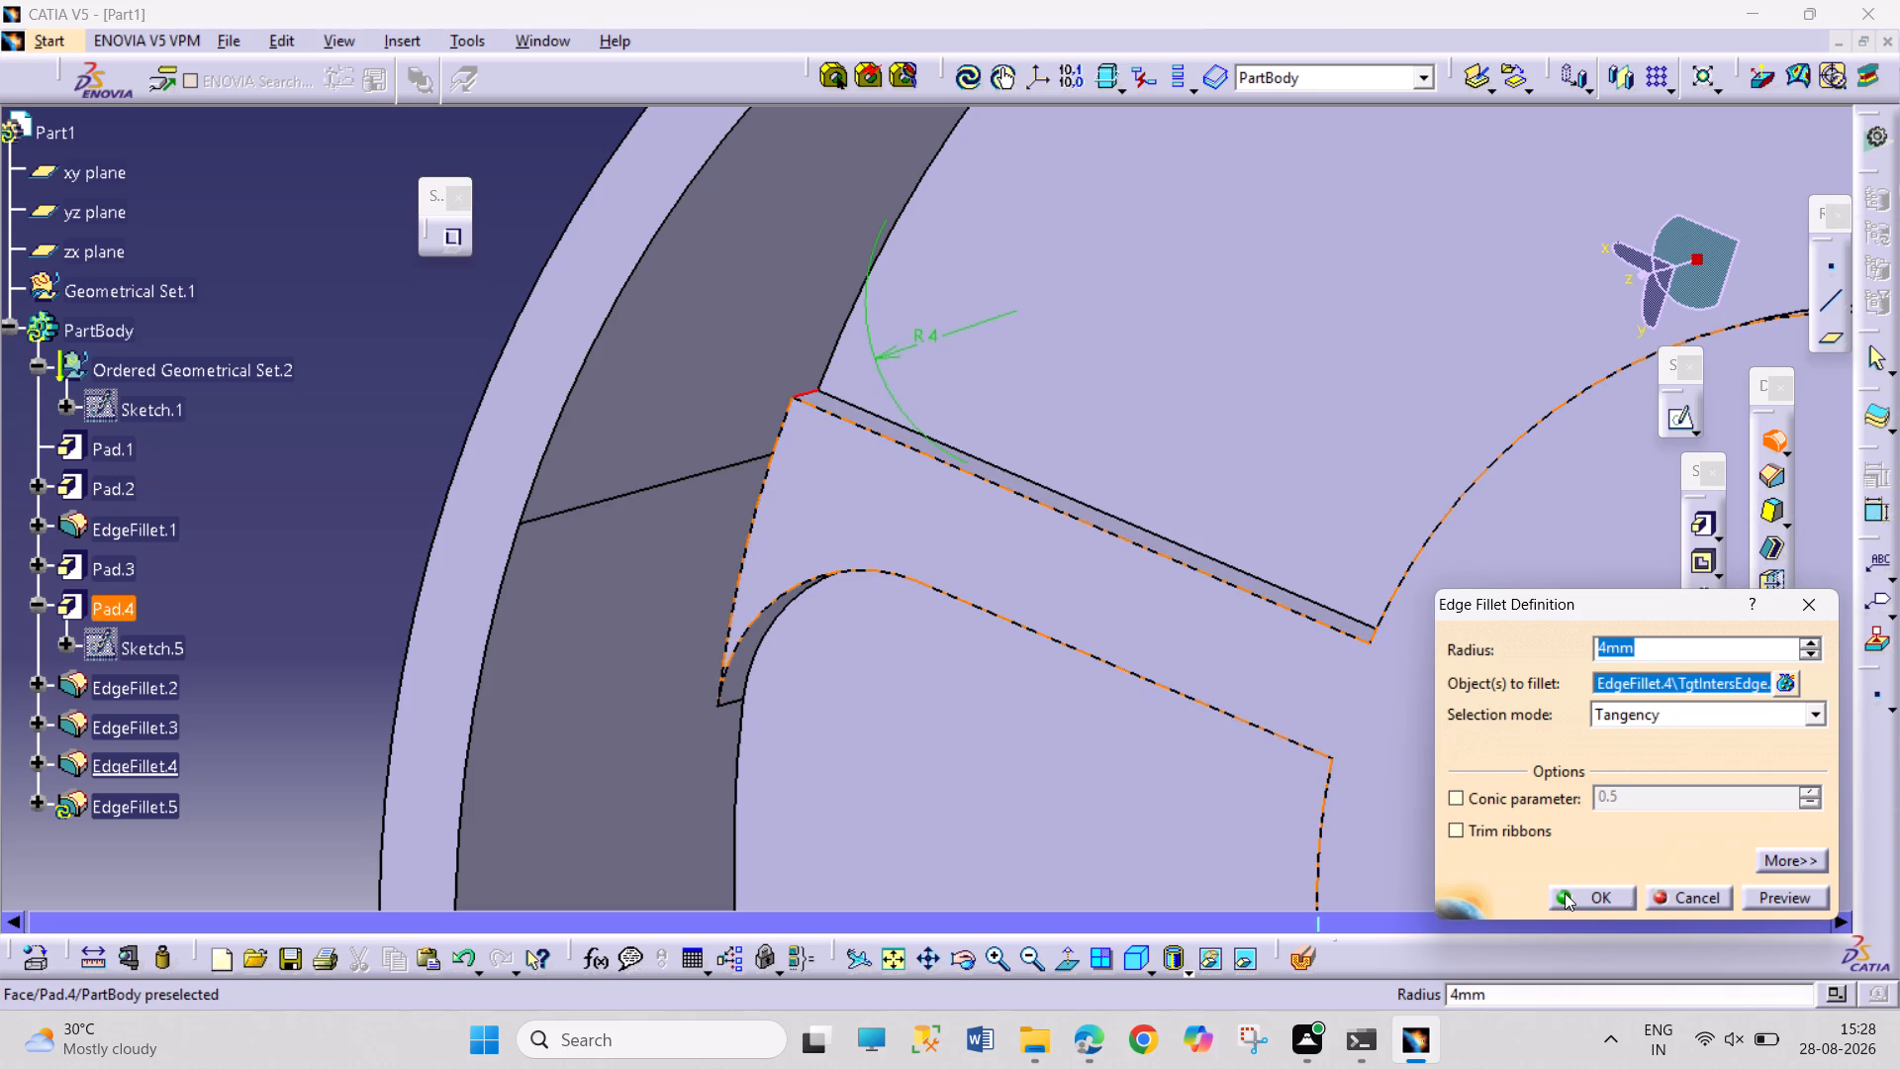
pyautogui.click(1565, 893)
# Apply a 4 mm edge fillet to one vertical corner edge where the third, unfilleted spoke meets the inside of the ring wall.
pyautogui.keyDown('ctrl'); pyautogui.moveTo(1243, 468); pyautogui.dragTo(1204, 702, button='middle'); pyautogui.keyUp('ctrl')
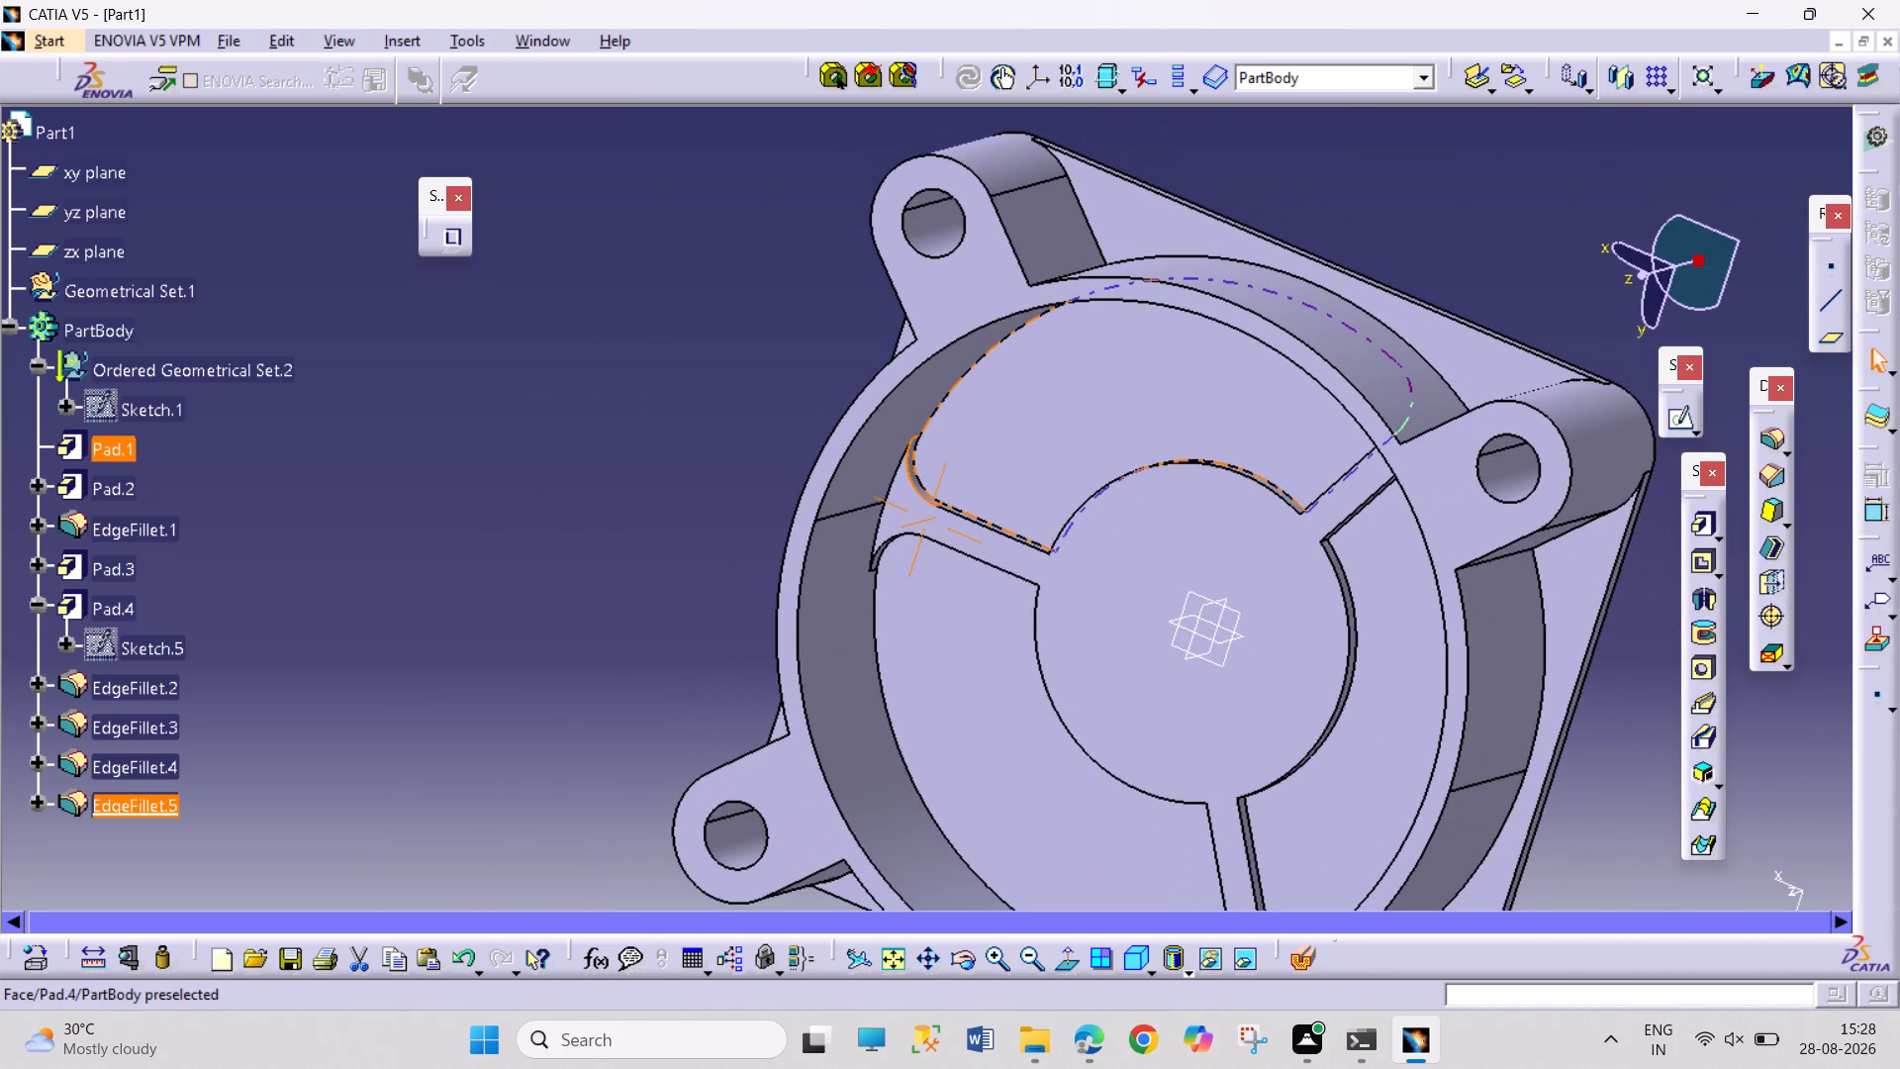
pyautogui.middleClick(1202, 699)
pyautogui.moveTo(1202, 699); pyautogui.dragTo(1269, 429, button='right')
pyautogui.moveTo(1018, 782); pyautogui.dragTo(1357, 708, button='middle')
pyautogui.moveTo(1018, 782); pyautogui.dragTo(1357, 708, button='right')
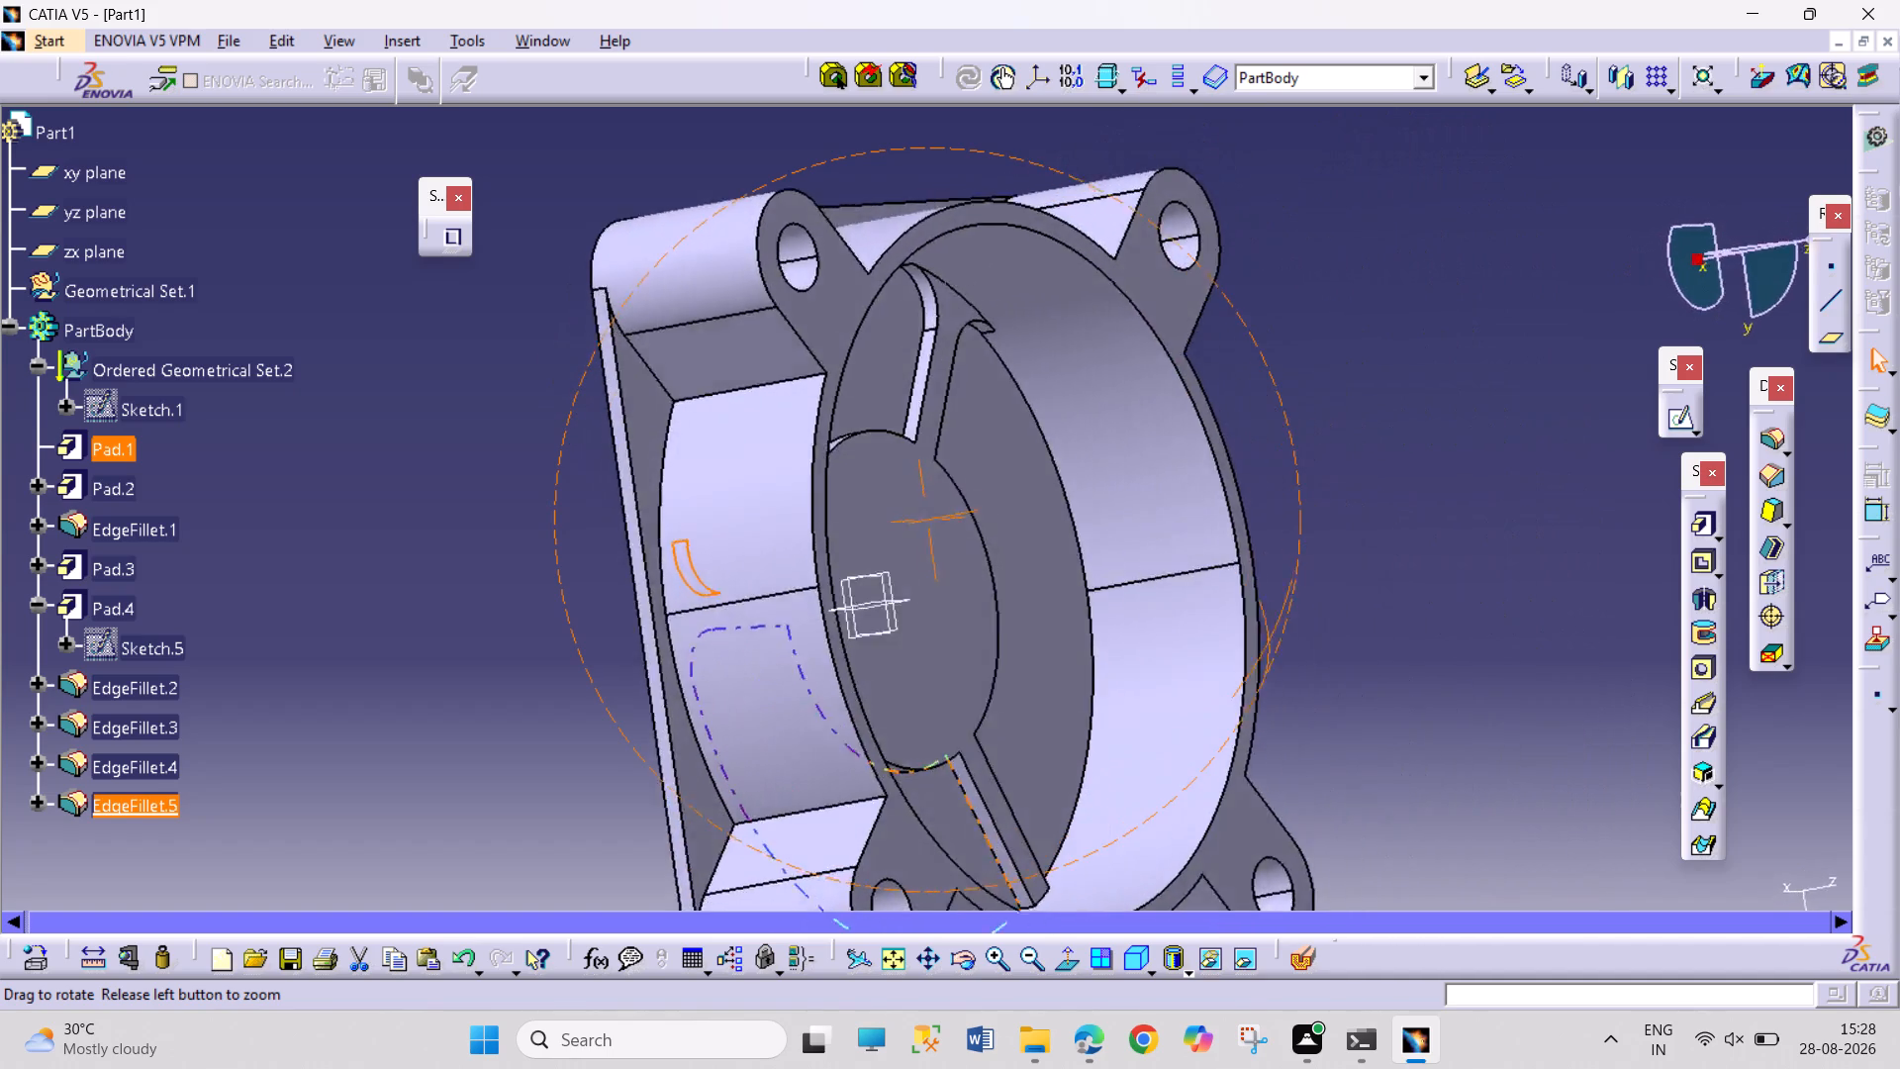
pyautogui.moveTo(1357, 708); pyautogui.dragTo(659, 435, button='middle')
pyautogui.moveTo(1357, 708); pyautogui.dragTo(659, 435, button='right')
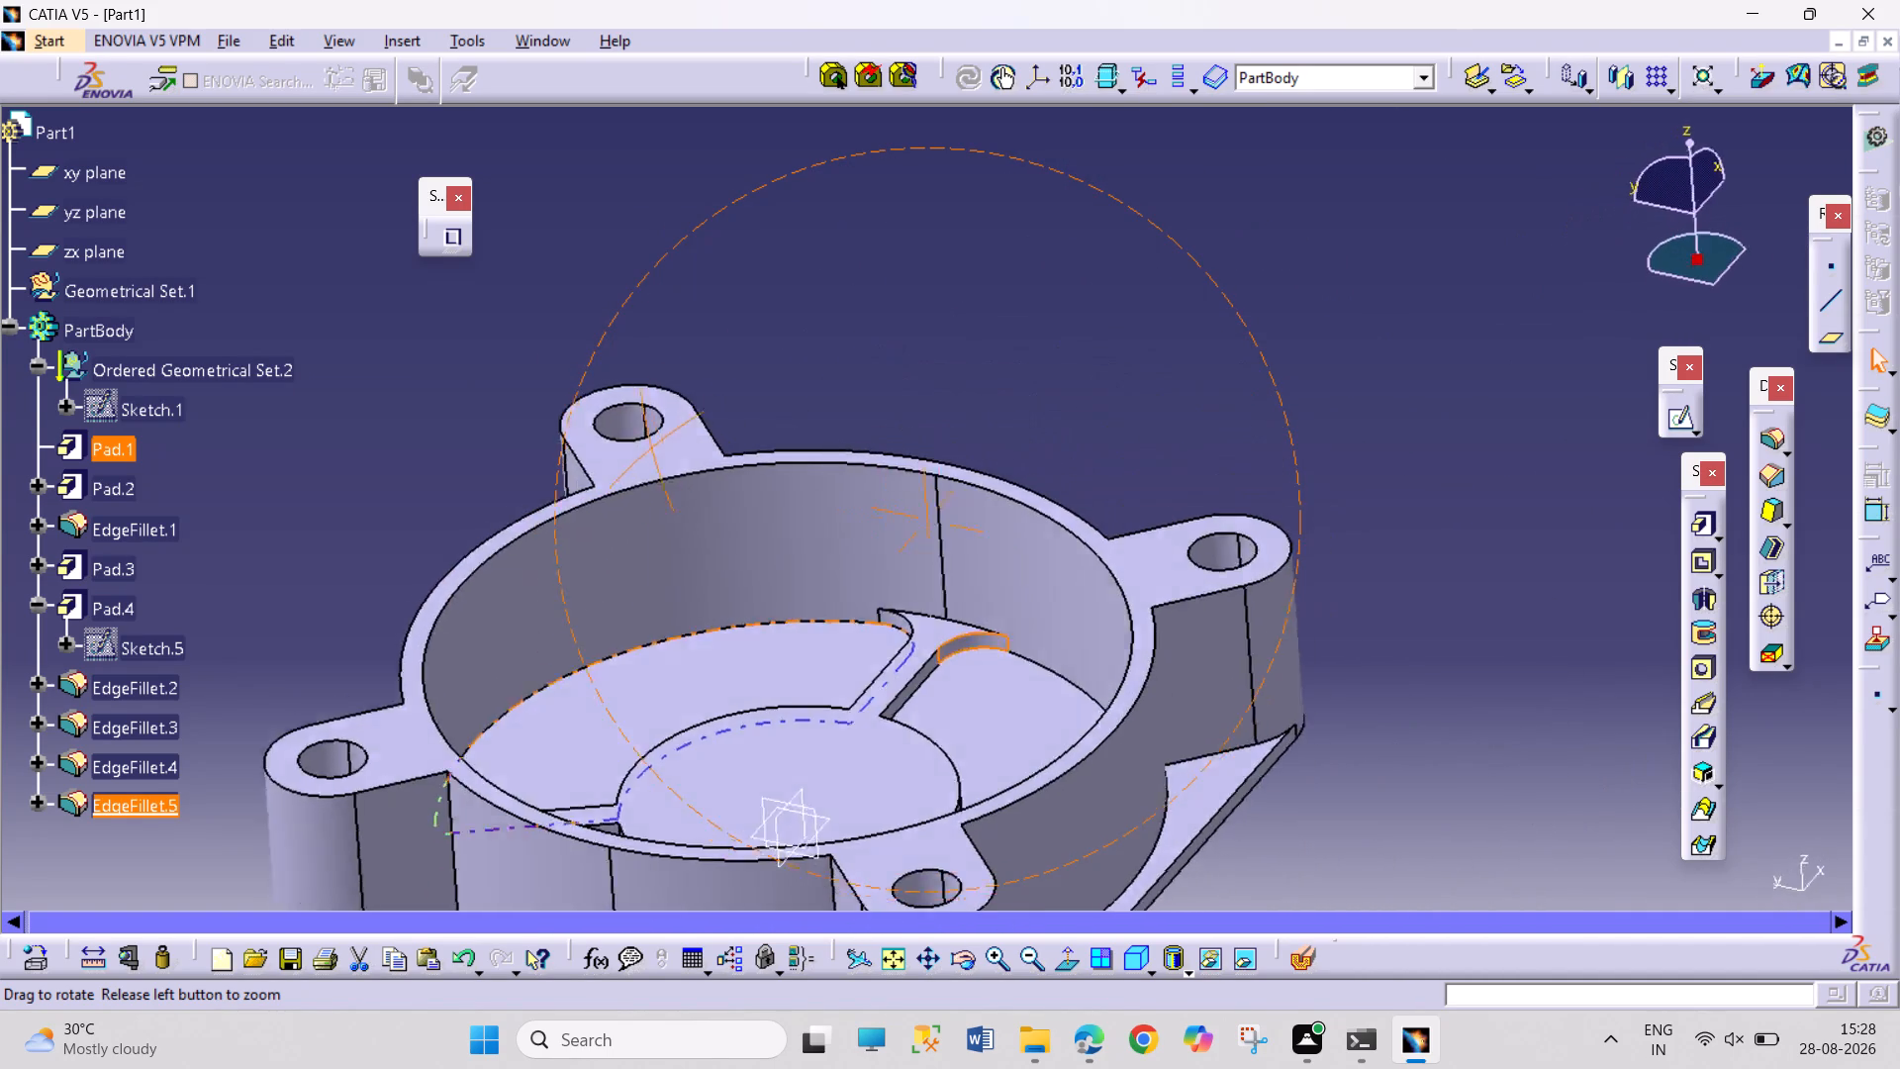
pyautogui.moveTo(659, 435); pyautogui.dragTo(606, 422, button='middle')
pyautogui.moveTo(659, 435); pyautogui.dragTo(330, 517, button='right')
pyautogui.moveTo(1042, 253); pyautogui.dragTo(950, 570, button='middle')
pyautogui.moveTo(1043, 257); pyautogui.dragTo(959, 562, button='right')
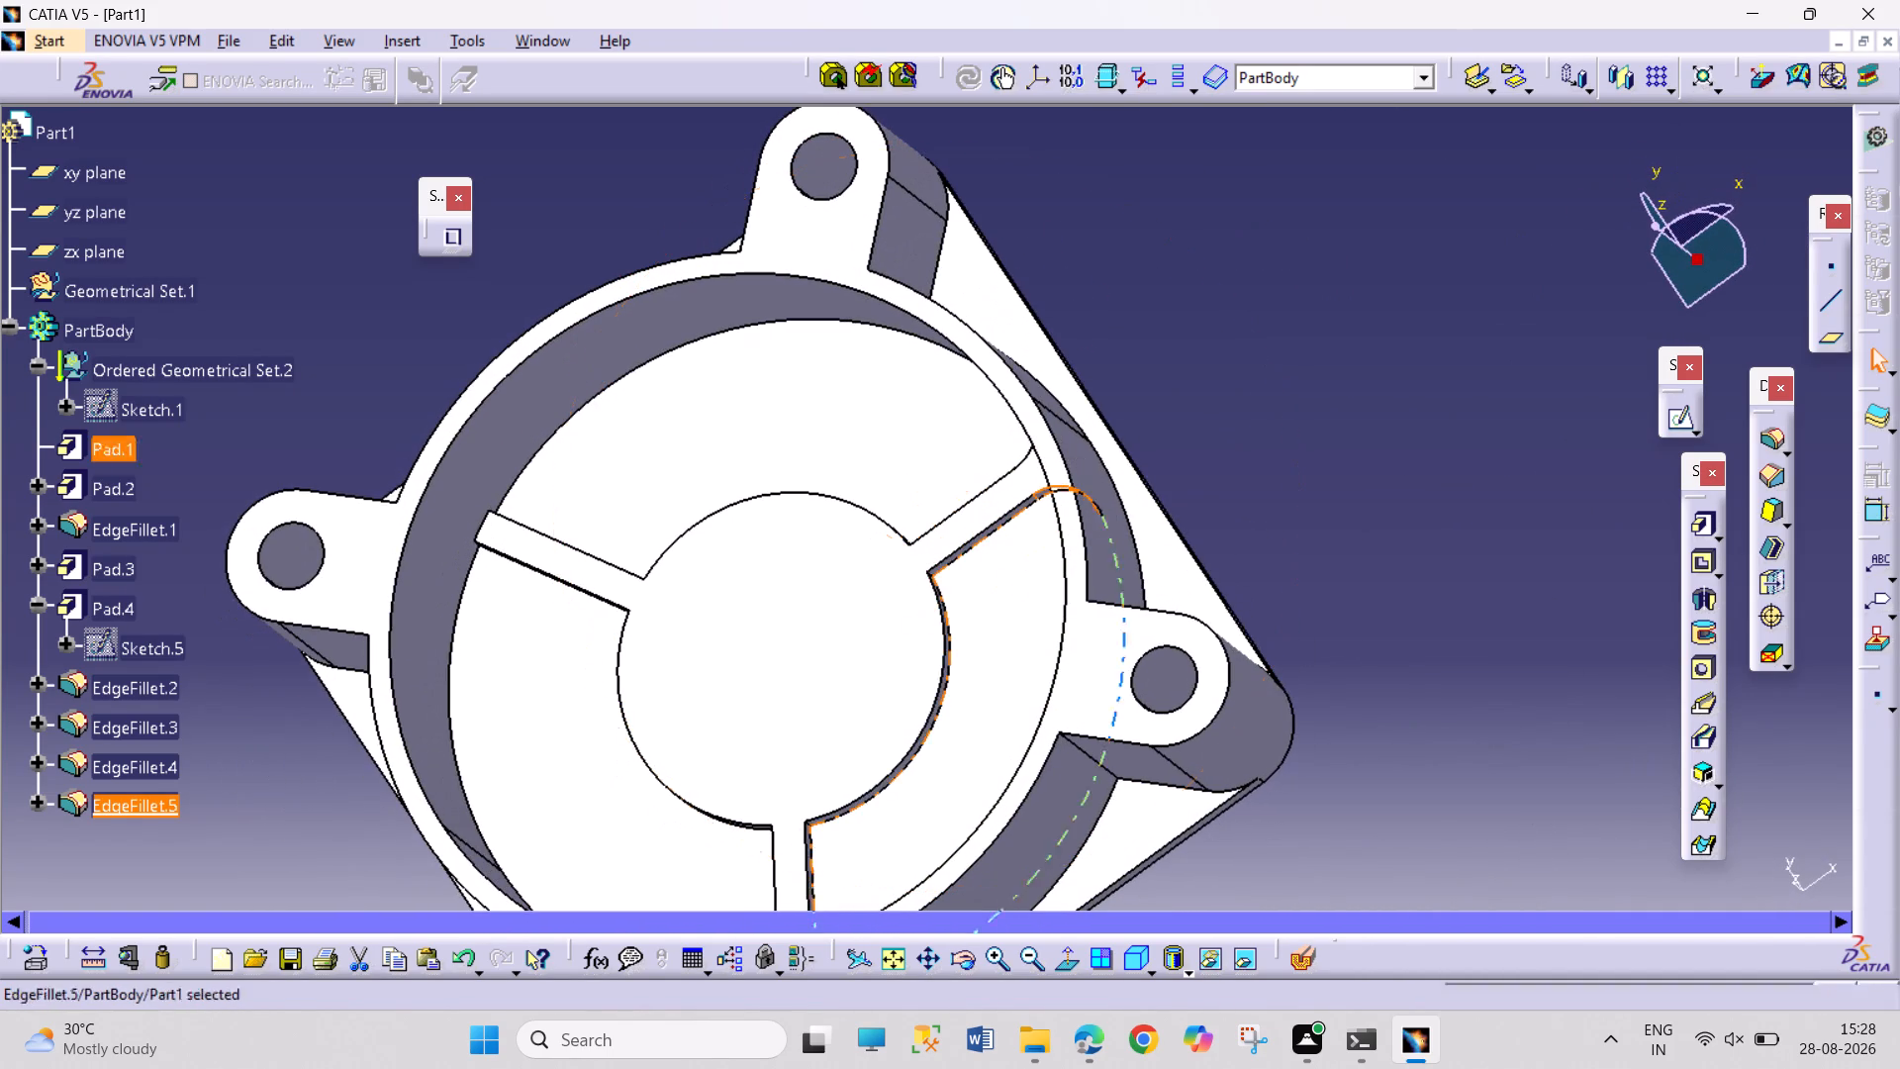
pyautogui.moveTo(959, 562); pyautogui.dragTo(979, 555, button='right')
pyautogui.click(1765, 437)
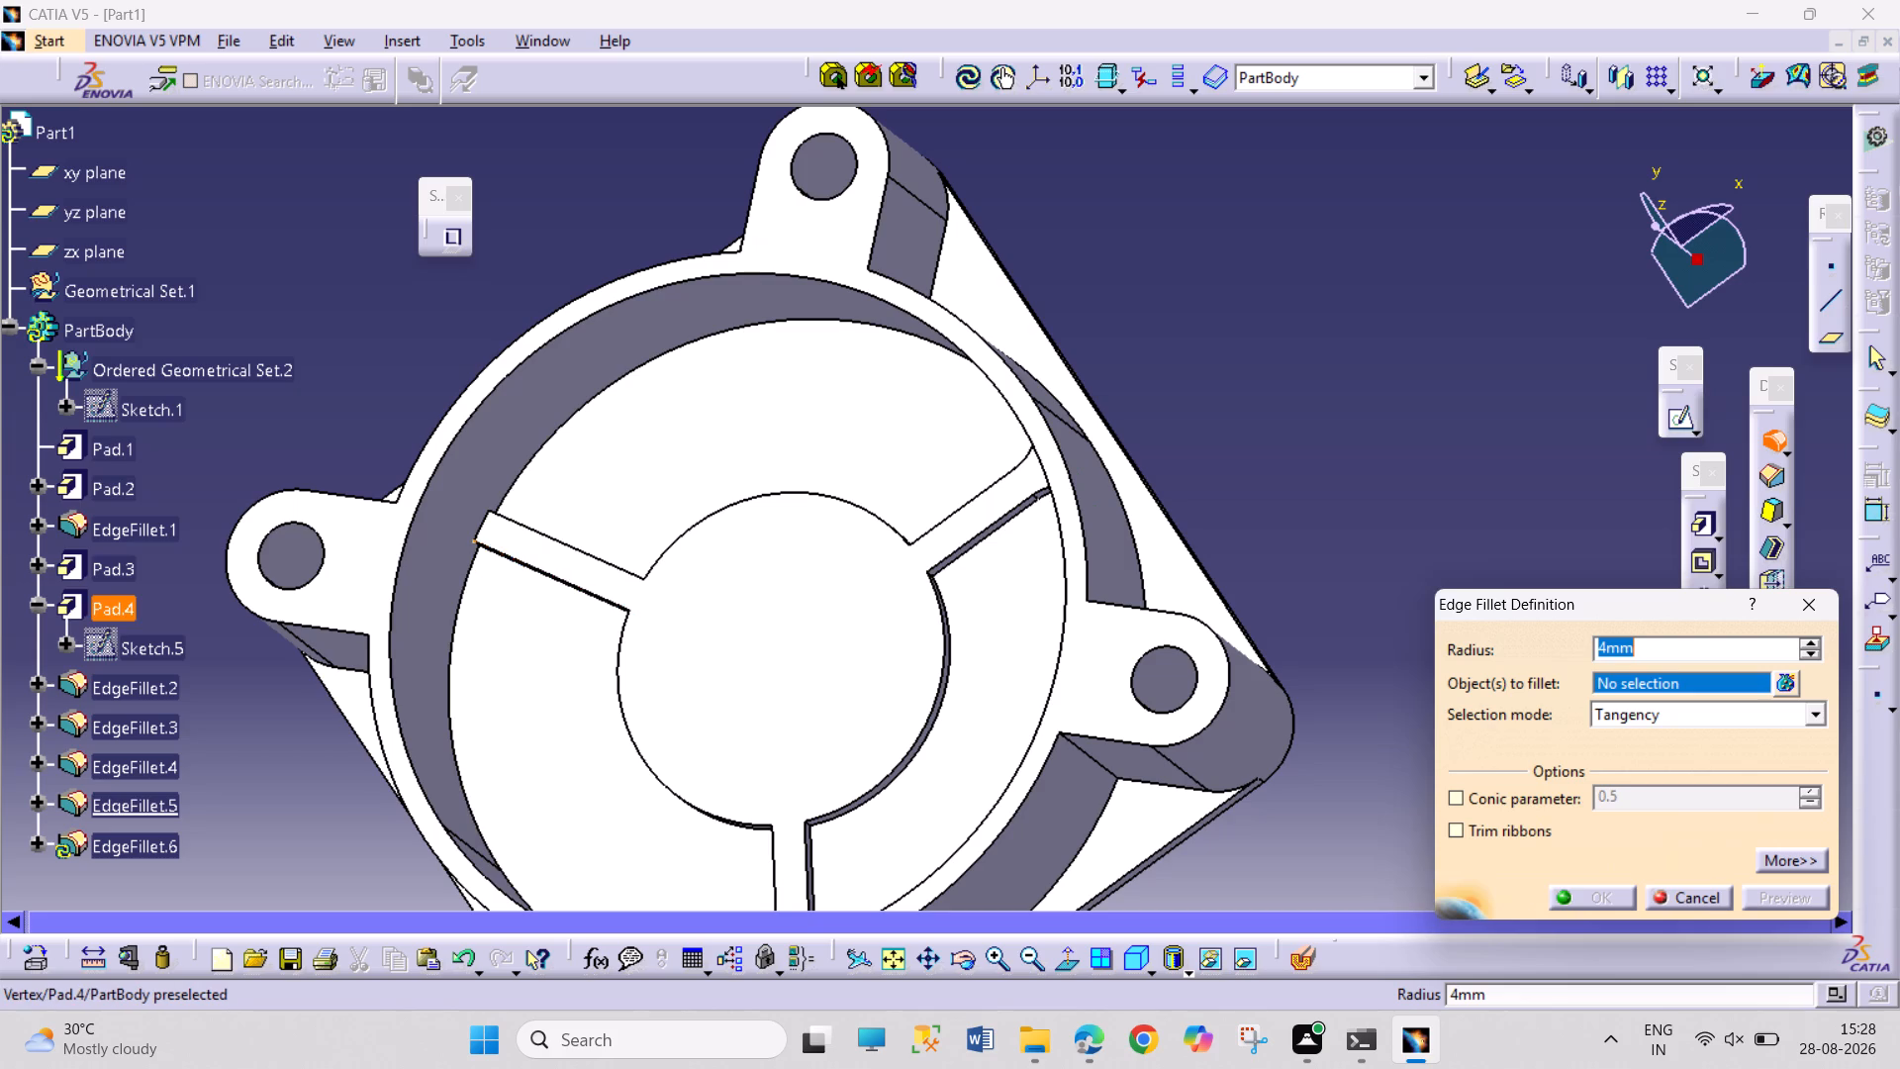
pyautogui.keyDown('ctrl'); pyautogui.moveTo(489, 548); pyautogui.dragTo(541, 407, button='middle'); pyautogui.keyUp('ctrl')
pyautogui.moveTo(545, 454); pyautogui.dragTo(1461, 288, button='middle')
pyautogui.keyDown('ctrl'); pyautogui.moveTo(875, 479); pyautogui.dragTo(920, 380, button='middle'); pyautogui.keyUp('ctrl')
pyautogui.moveTo(920, 380); pyautogui.dragTo(920, 369, button='middle')
pyautogui.moveTo(920, 380); pyautogui.dragTo(920, 369, button='right')
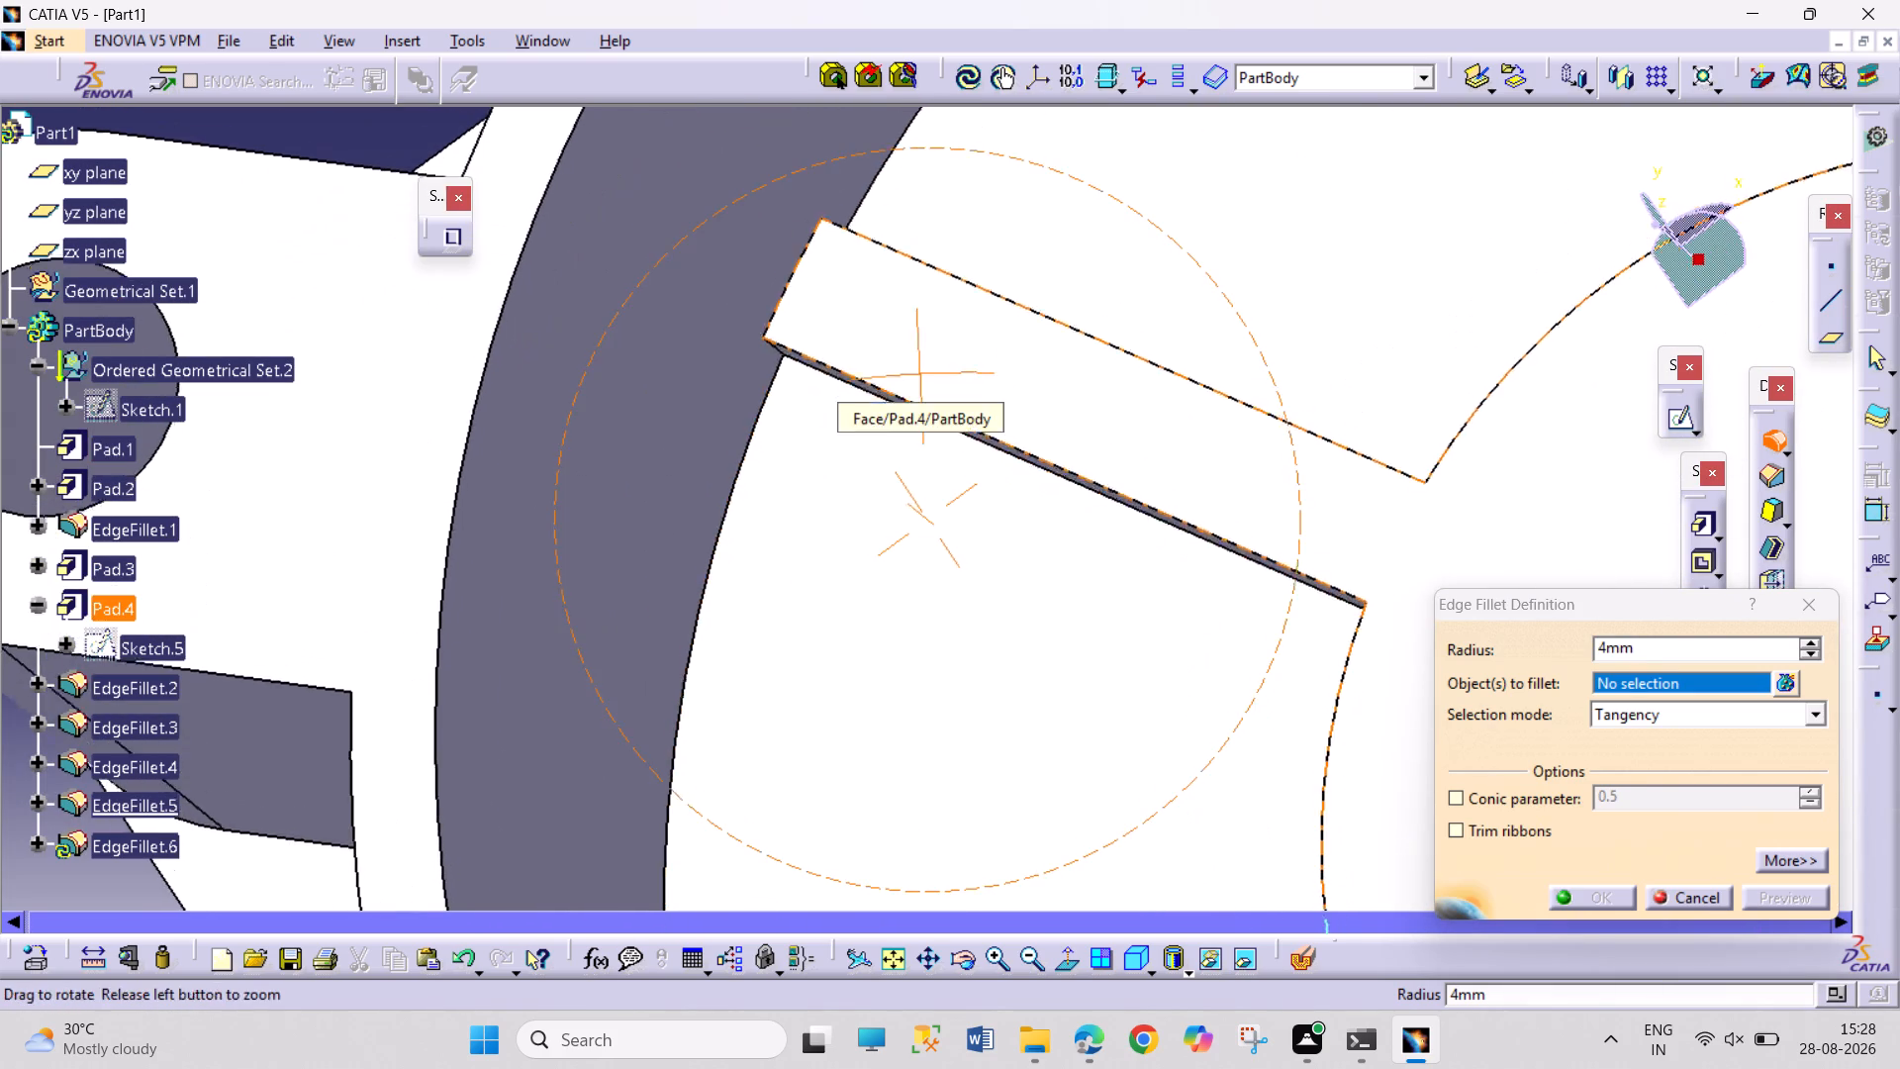
pyautogui.moveTo(920, 369); pyautogui.dragTo(931, 319, button='middle')
pyautogui.moveTo(920, 369); pyautogui.dragTo(933, 320, button='right')
pyautogui.click(736, 587)
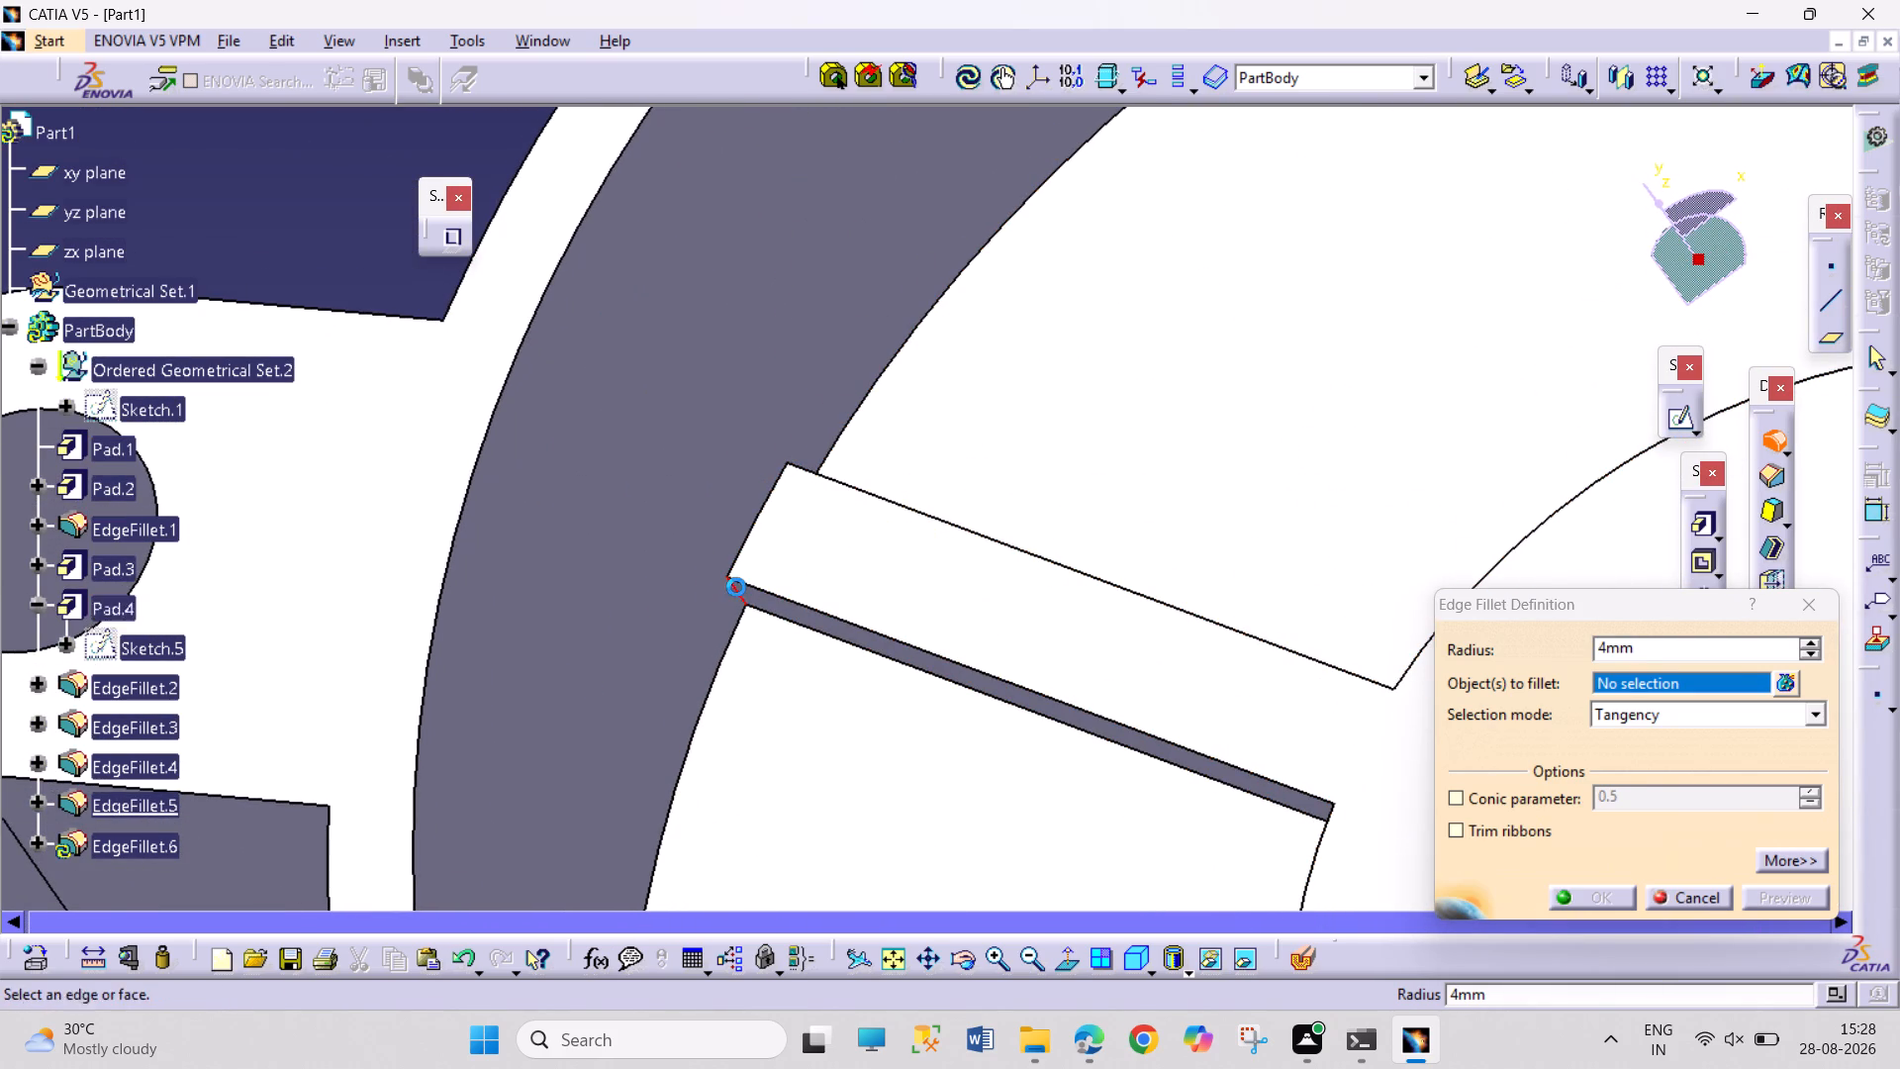
pyautogui.press('Return')
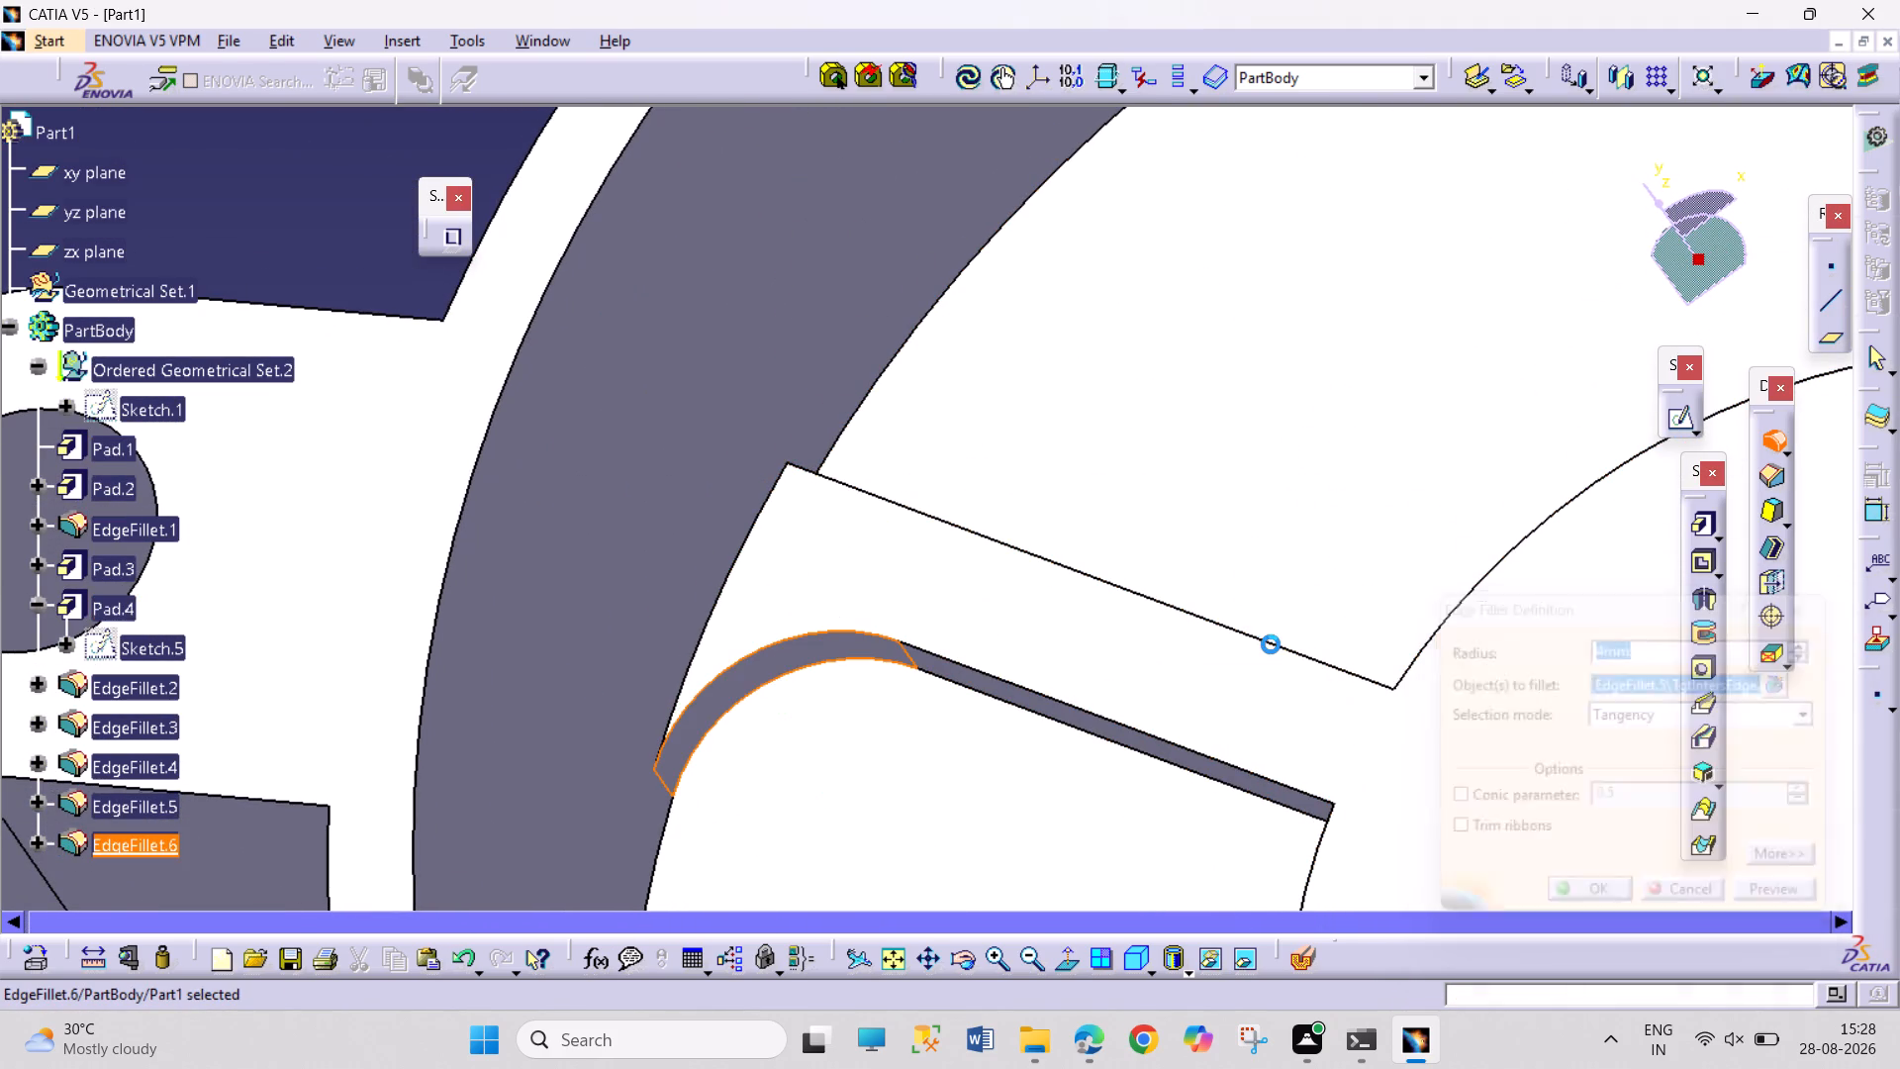
# Apply a 4 mm edge fillet to the vertical edge on the opposite side of the third spoke at the ring wall.
pyautogui.click(1763, 438)
pyautogui.moveTo(1282, 280); pyautogui.dragTo(1142, 372, button='middle')
pyautogui.moveTo(1282, 282); pyautogui.dragTo(1142, 372, button='right')
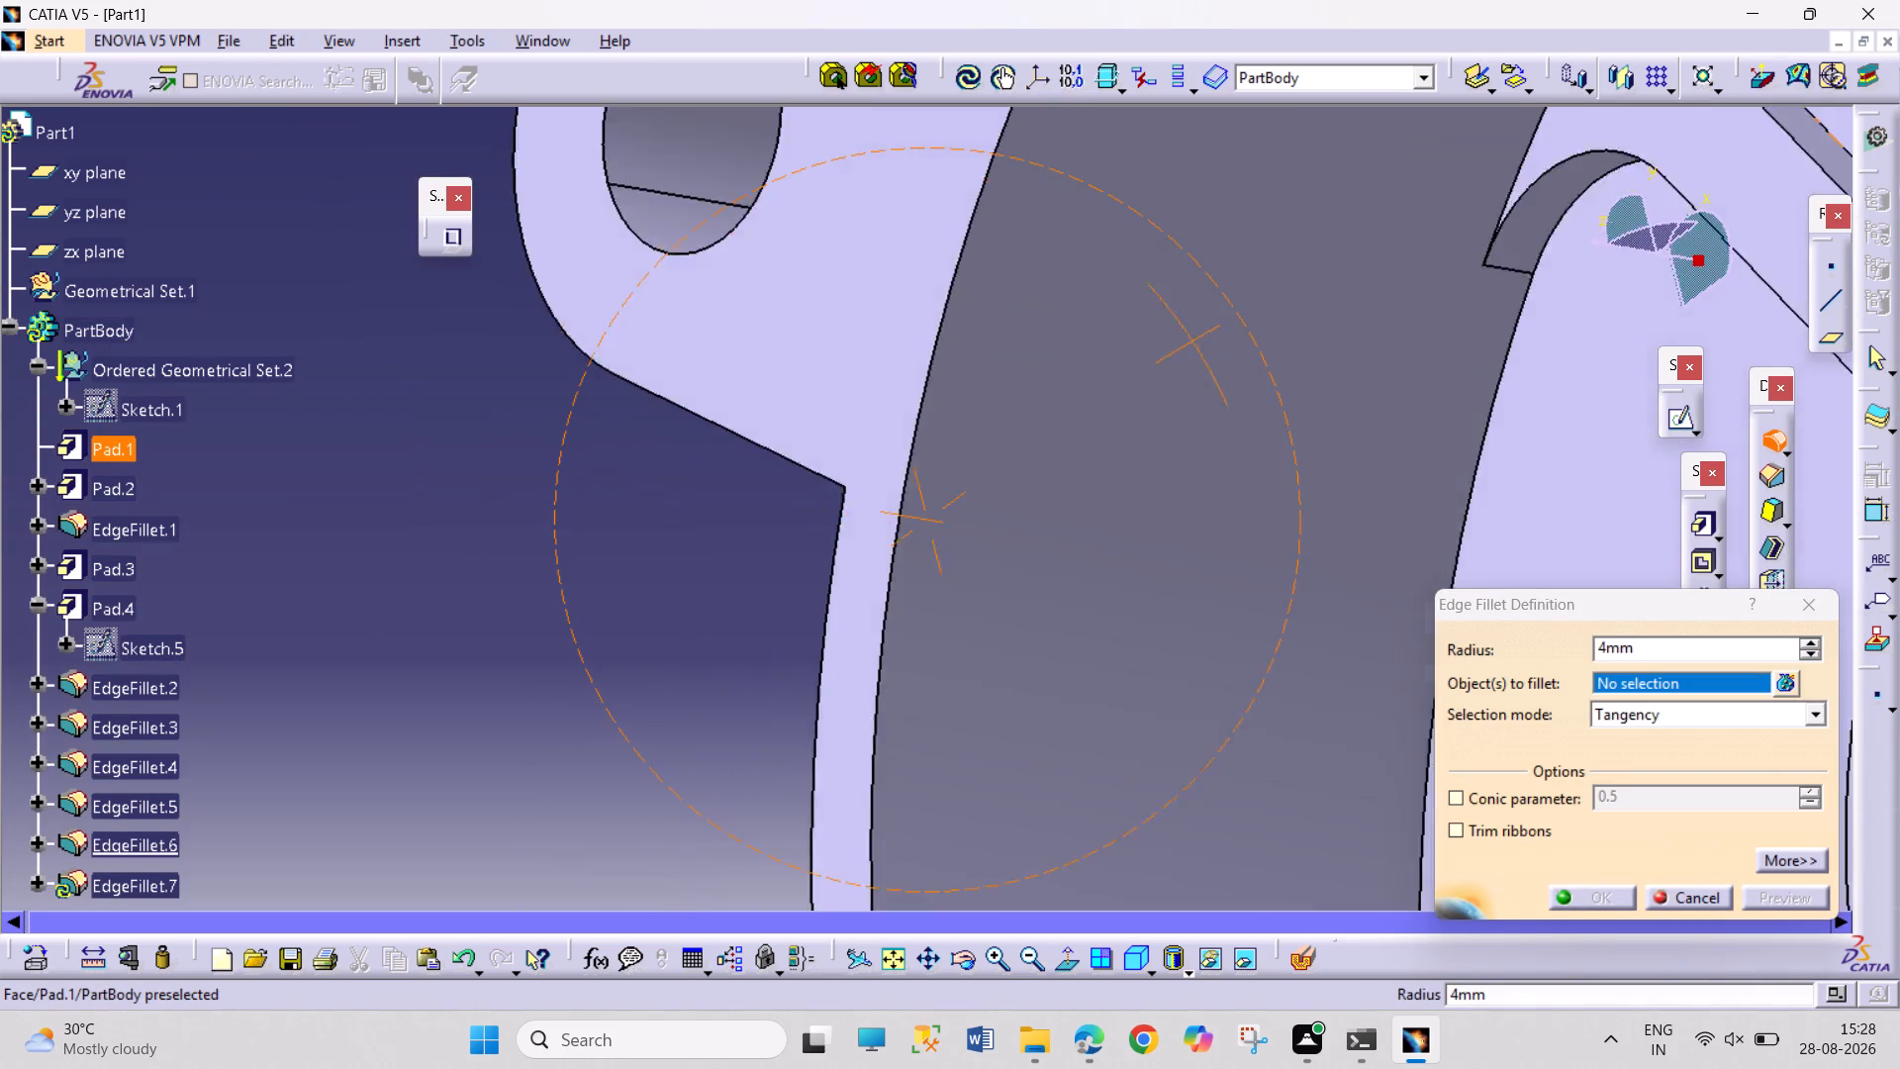
pyautogui.moveTo(1142, 372); pyautogui.dragTo(1194, 326, button='middle')
pyautogui.moveTo(1142, 372); pyautogui.dragTo(1171, 360, button='right')
pyautogui.moveTo(1194, 326); pyautogui.dragTo(1169, 365, button='middle')
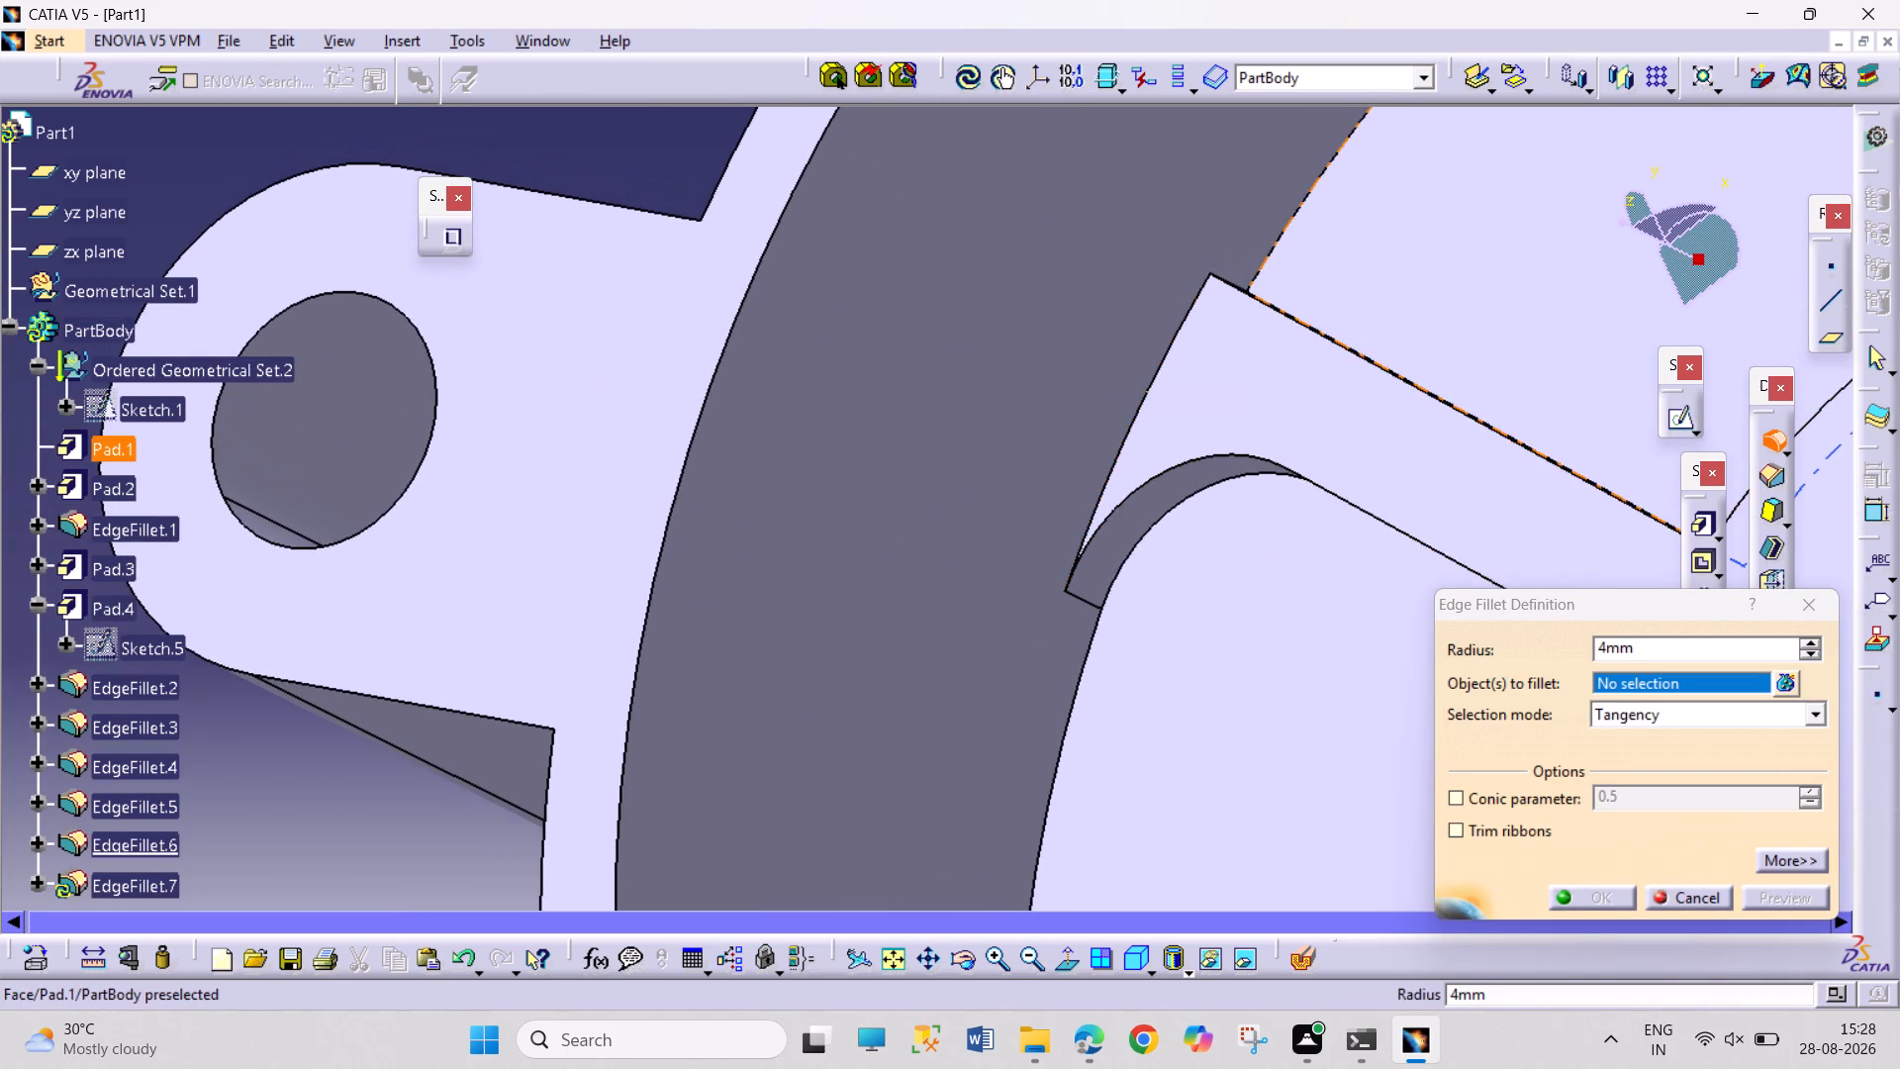
pyautogui.moveTo(1390, 248); pyautogui.dragTo(1333, 359, button='middle')
pyautogui.moveTo(1336, 359); pyautogui.dragTo(1236, 453, button='middle')
pyautogui.moveTo(1332, 366); pyautogui.dragTo(1236, 453, button='right')
pyautogui.scroll(1, 1236, 453)
pyautogui.moveTo(1236, 453); pyautogui.dragTo(1238, 453, button='right')
pyautogui.click(1724, 298)
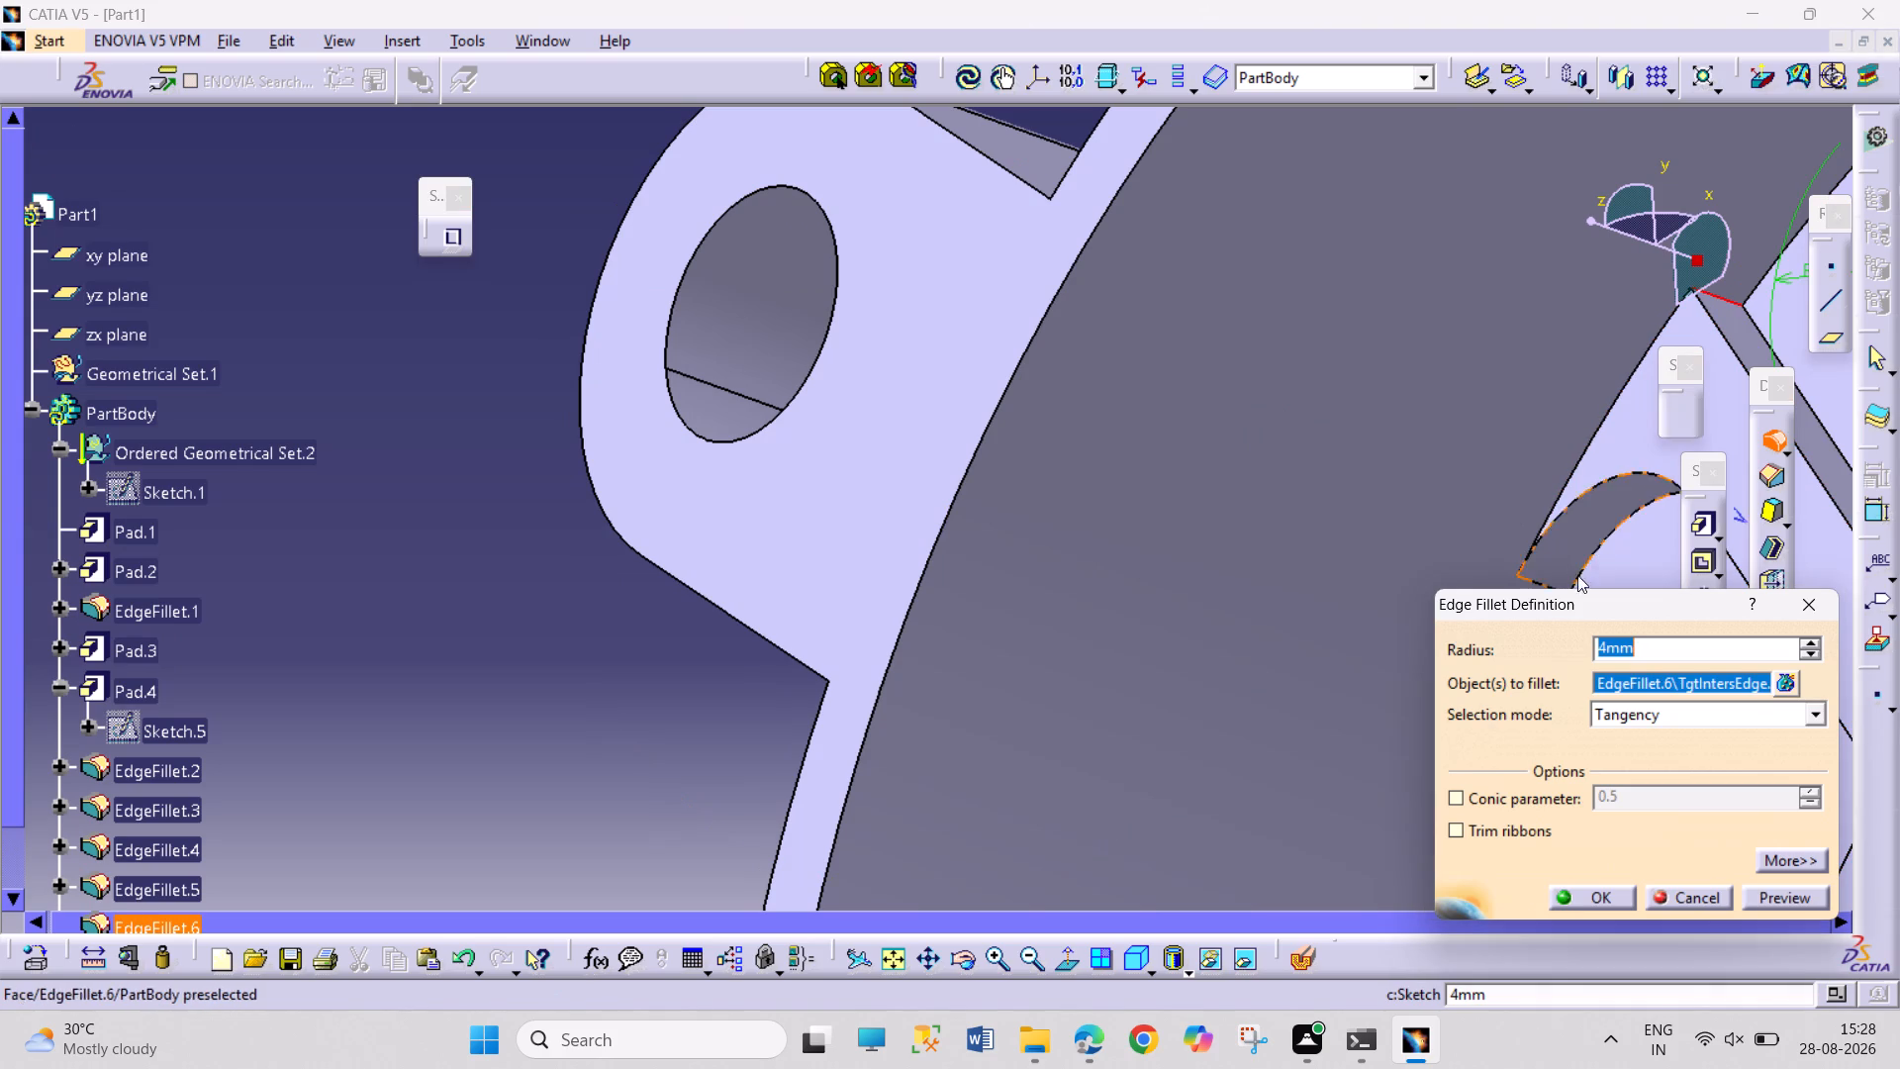
pyautogui.click(1593, 878)
pyautogui.click(1595, 903)
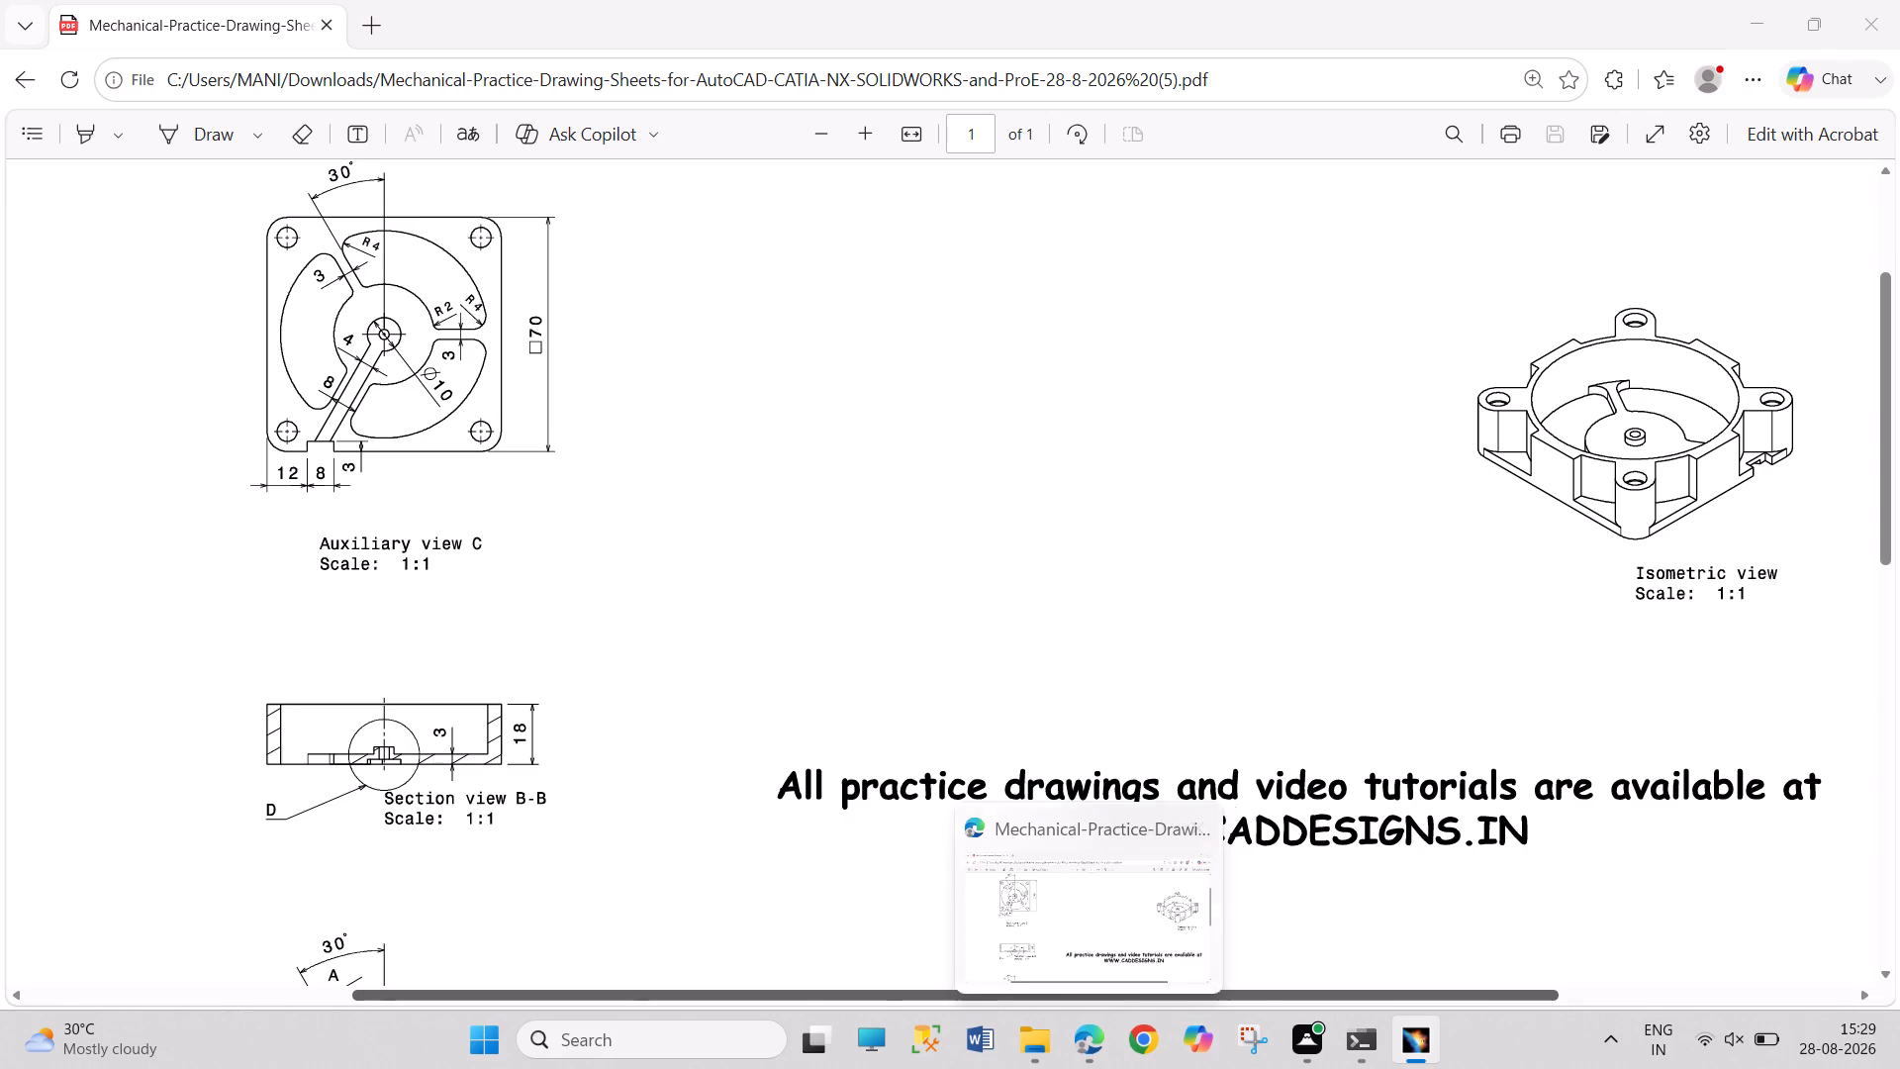
# Apply a 2 mm edge fillet to both vertical corner edges where one spoke meets the central round hub.
pyautogui.keyDown('ctrl'); pyautogui.moveTo(1286, 552); pyautogui.dragTo(1259, 732, button='middle'); pyautogui.keyUp('ctrl')
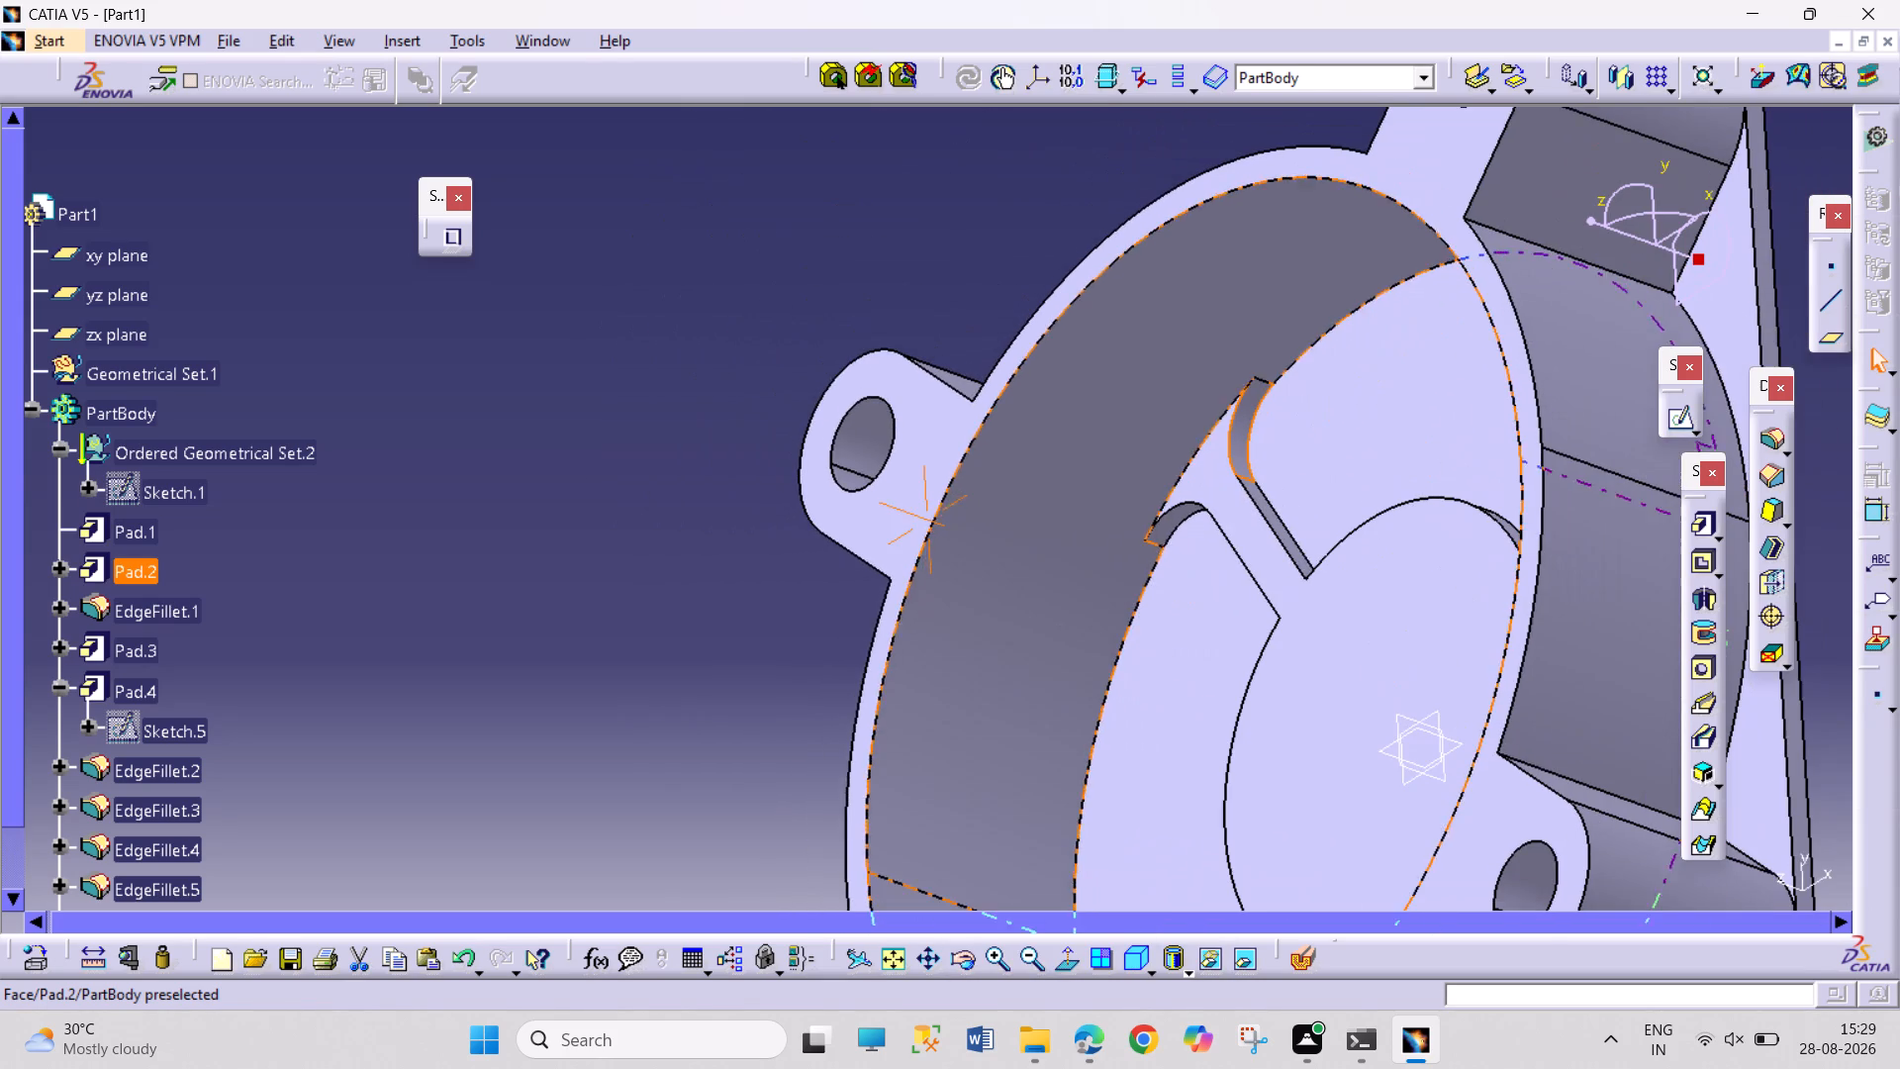
pyautogui.keyDown('ctrl'); pyautogui.moveTo(1259, 732); pyautogui.dragTo(1256, 732, button='middle'); pyautogui.keyUp('ctrl')
pyautogui.click(726, 646)
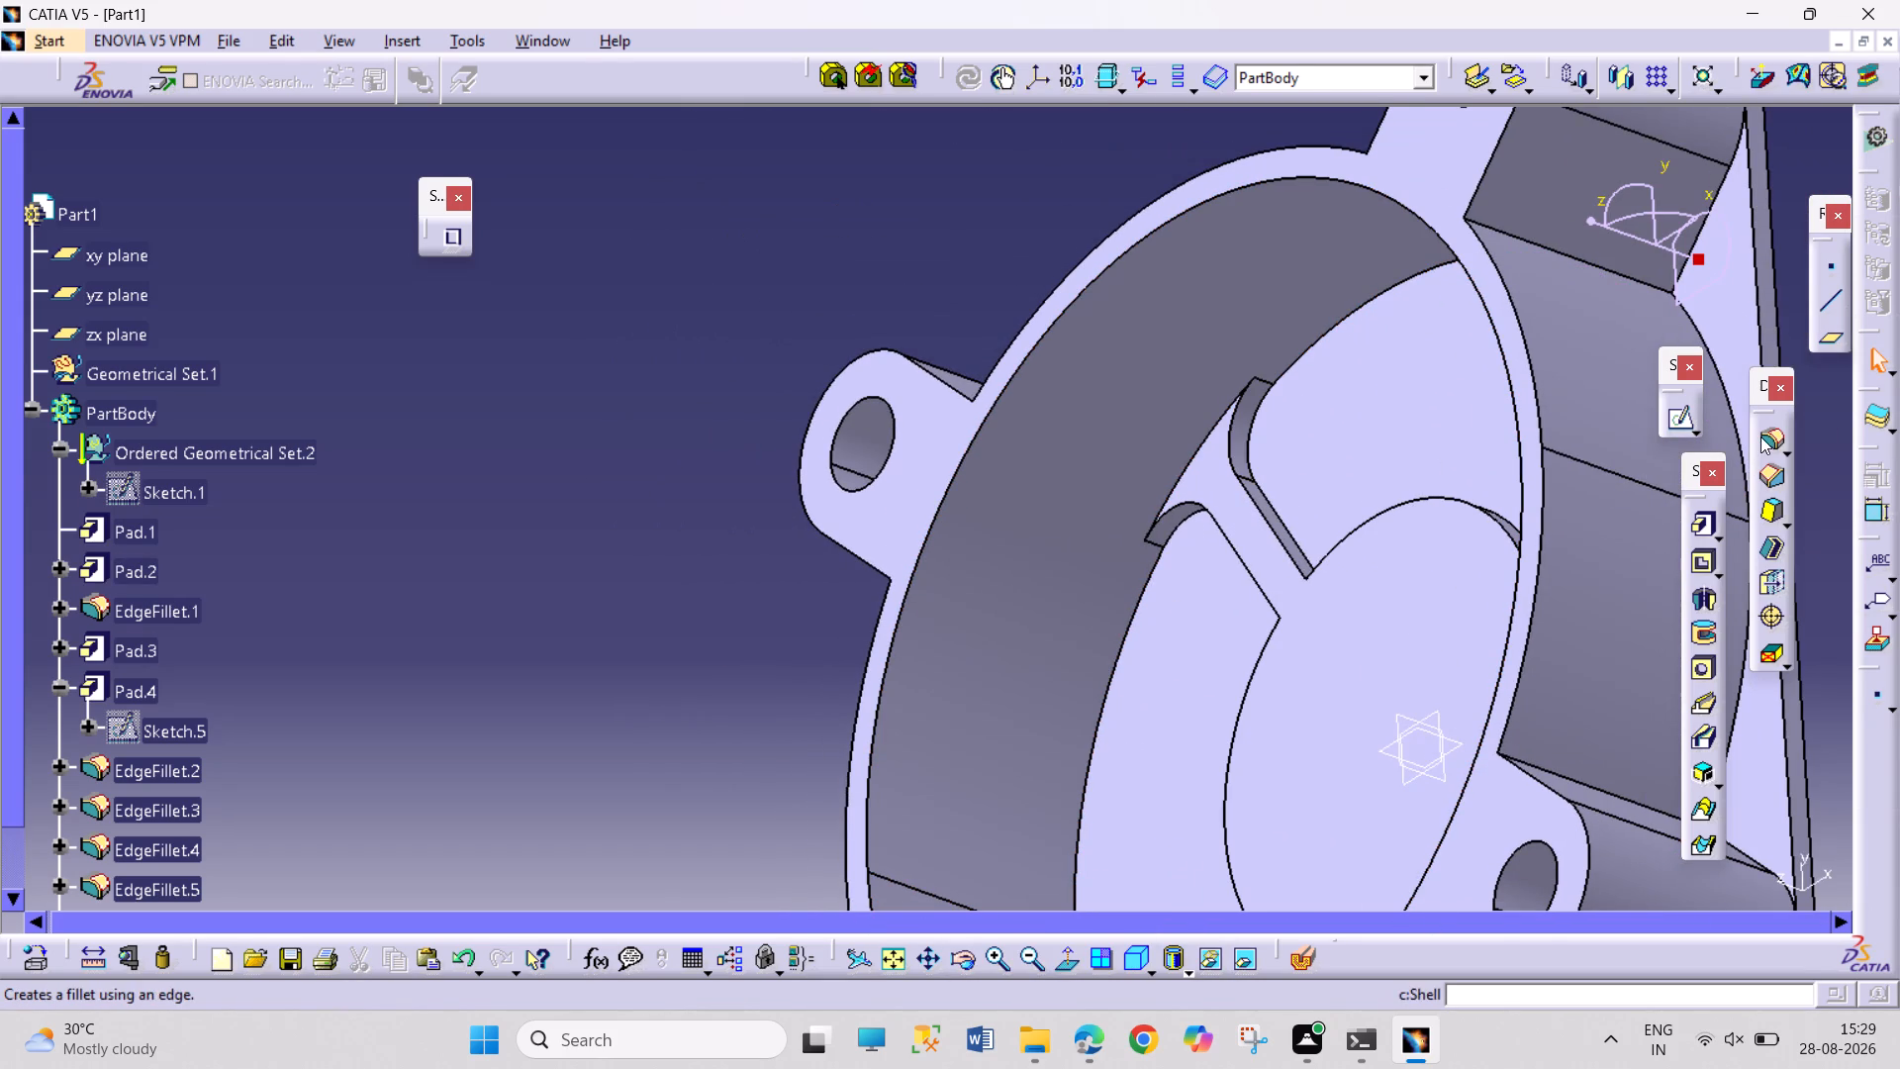
pyautogui.click(1763, 437)
pyautogui.moveTo(1544, 559); pyautogui.dragTo(1413, 799, button='middle')
pyautogui.moveTo(1540, 570); pyautogui.dragTo(1413, 799, button='right')
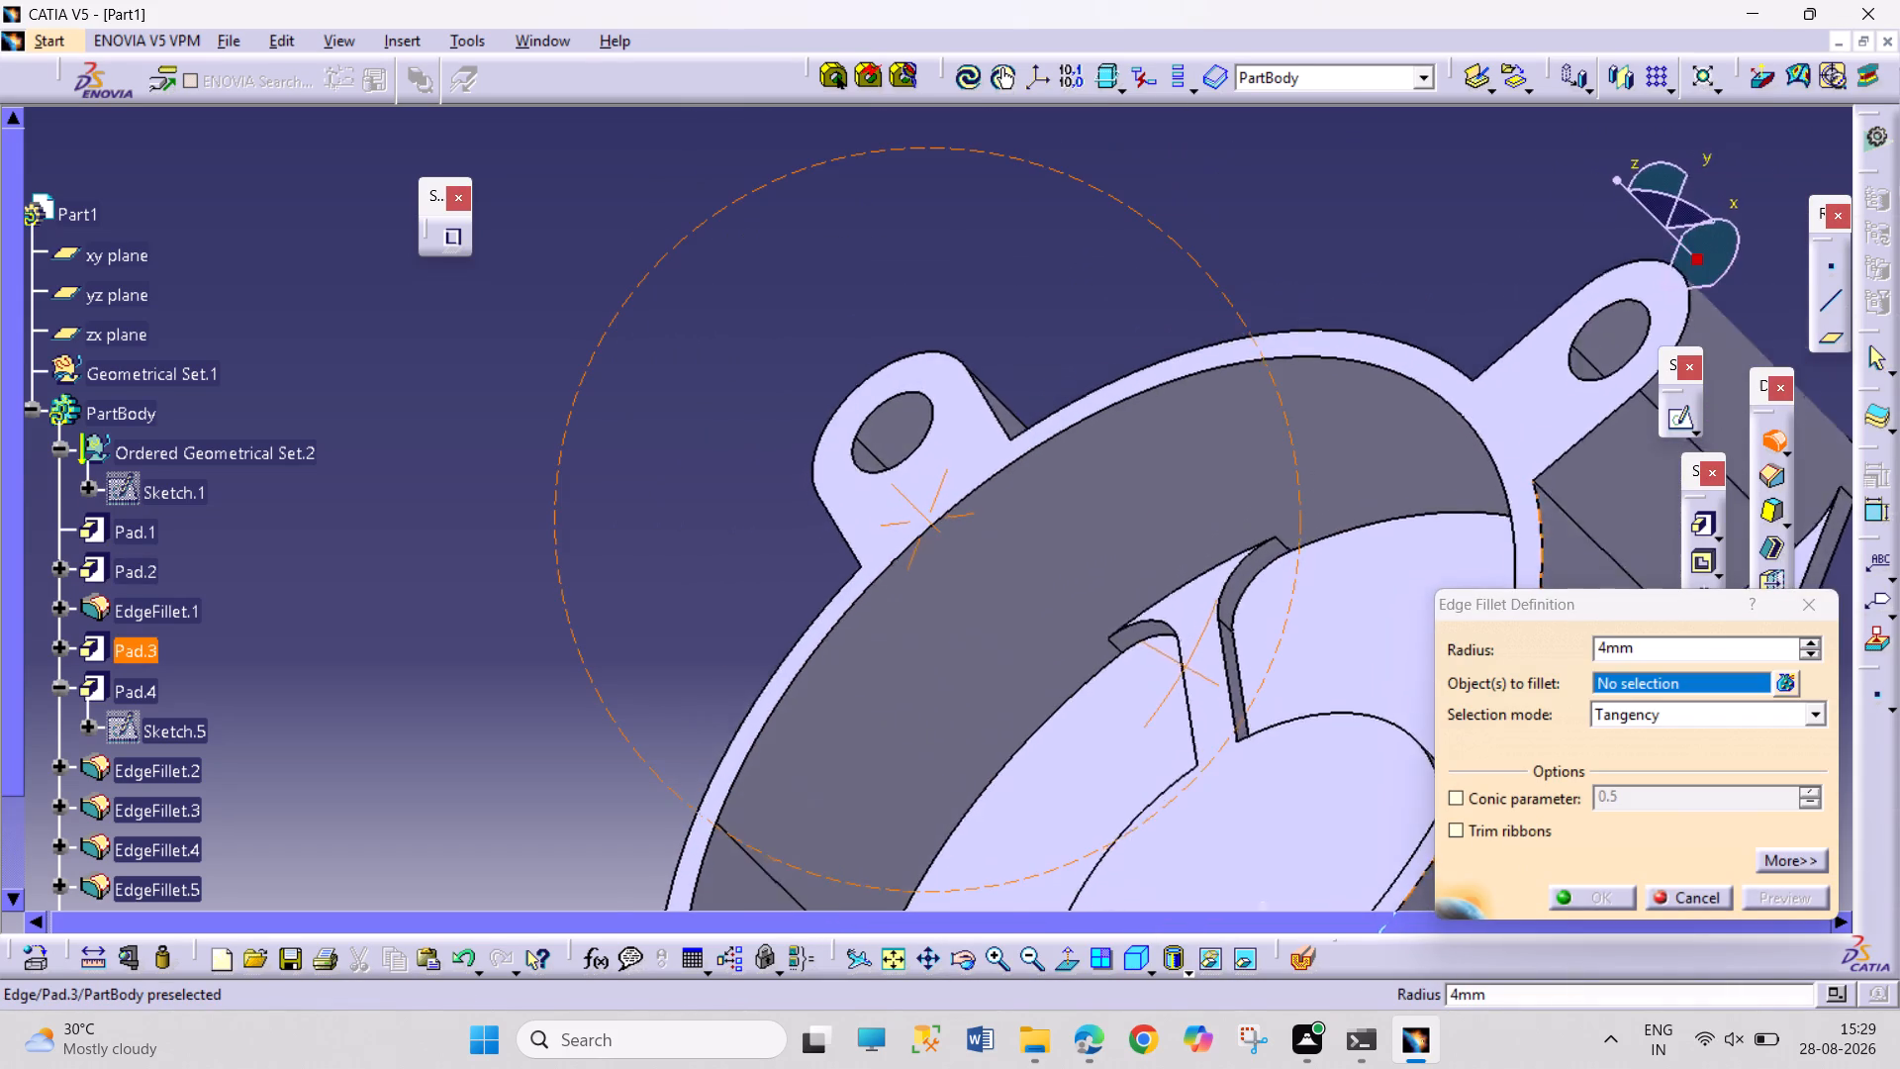
pyautogui.moveTo(1413, 799); pyautogui.dragTo(1269, 807, button='middle')
pyautogui.moveTo(1413, 799); pyautogui.dragTo(1271, 800, button='right')
pyautogui.doubleClick(1681, 643)
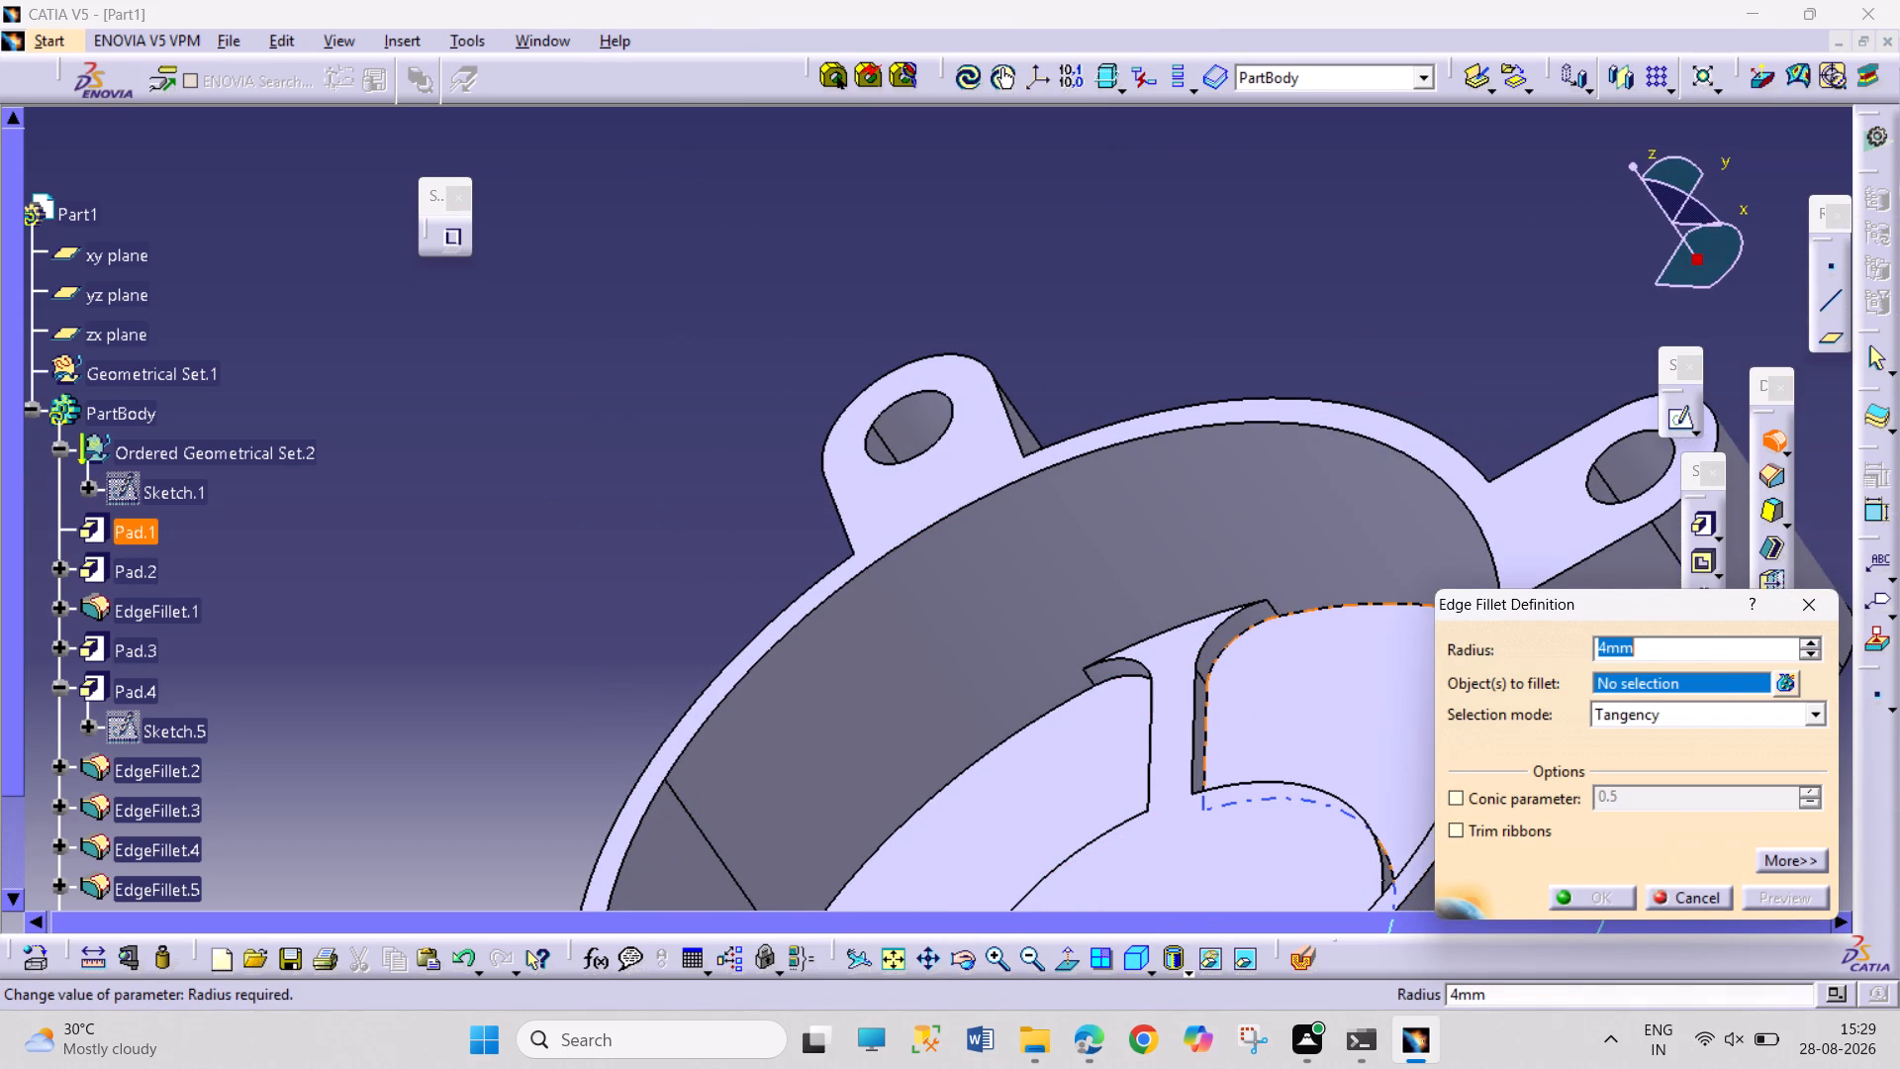
pyautogui.press('2')
pyautogui.moveTo(1491, 366); pyautogui.dragTo(1080, 684, button='middle')
pyautogui.moveTo(1490, 377); pyautogui.dragTo(1080, 684, button='right')
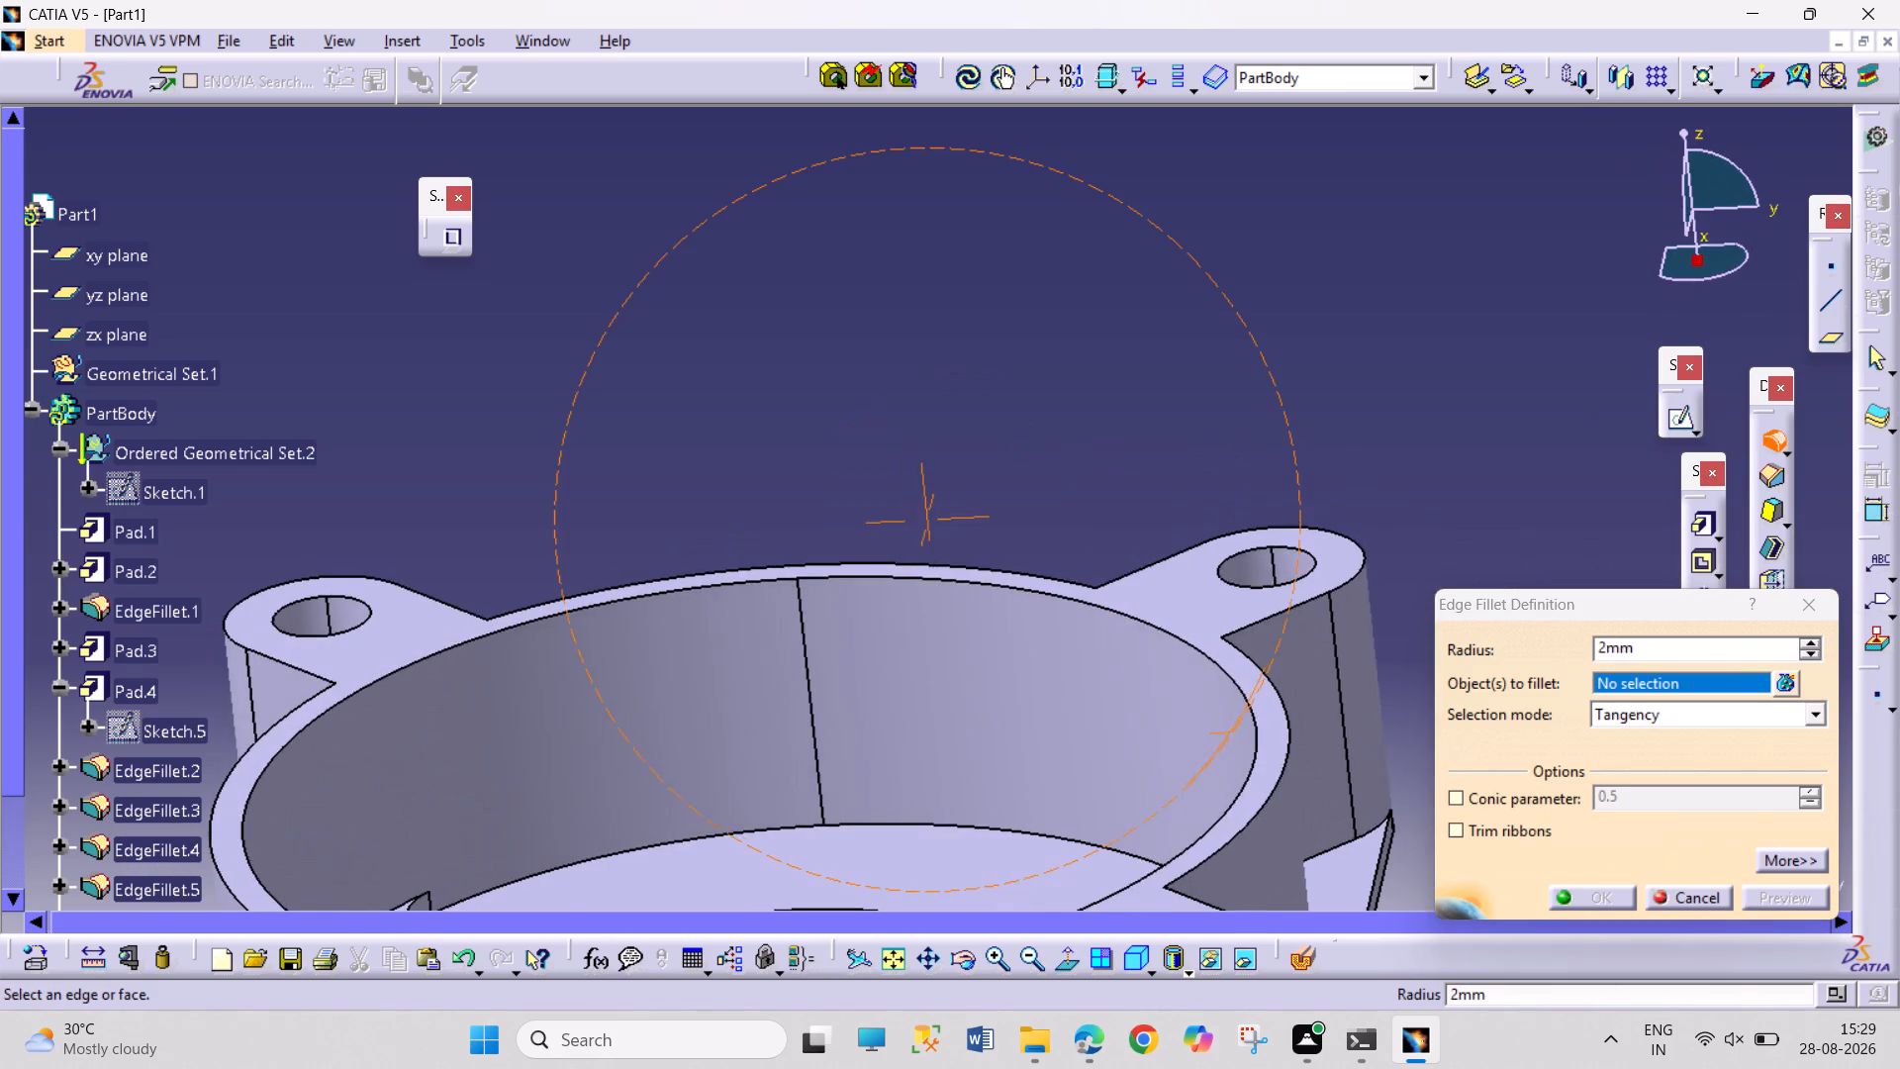
pyautogui.moveTo(1080, 684); pyautogui.dragTo(1076, 681, button='middle')
pyautogui.moveTo(1080, 684); pyautogui.dragTo(1113, 610, button='right')
pyautogui.keyDown('ctrl'); pyautogui.moveTo(1313, 384); pyautogui.dragTo(1264, 618, button='middle'); pyautogui.keyUp('ctrl')
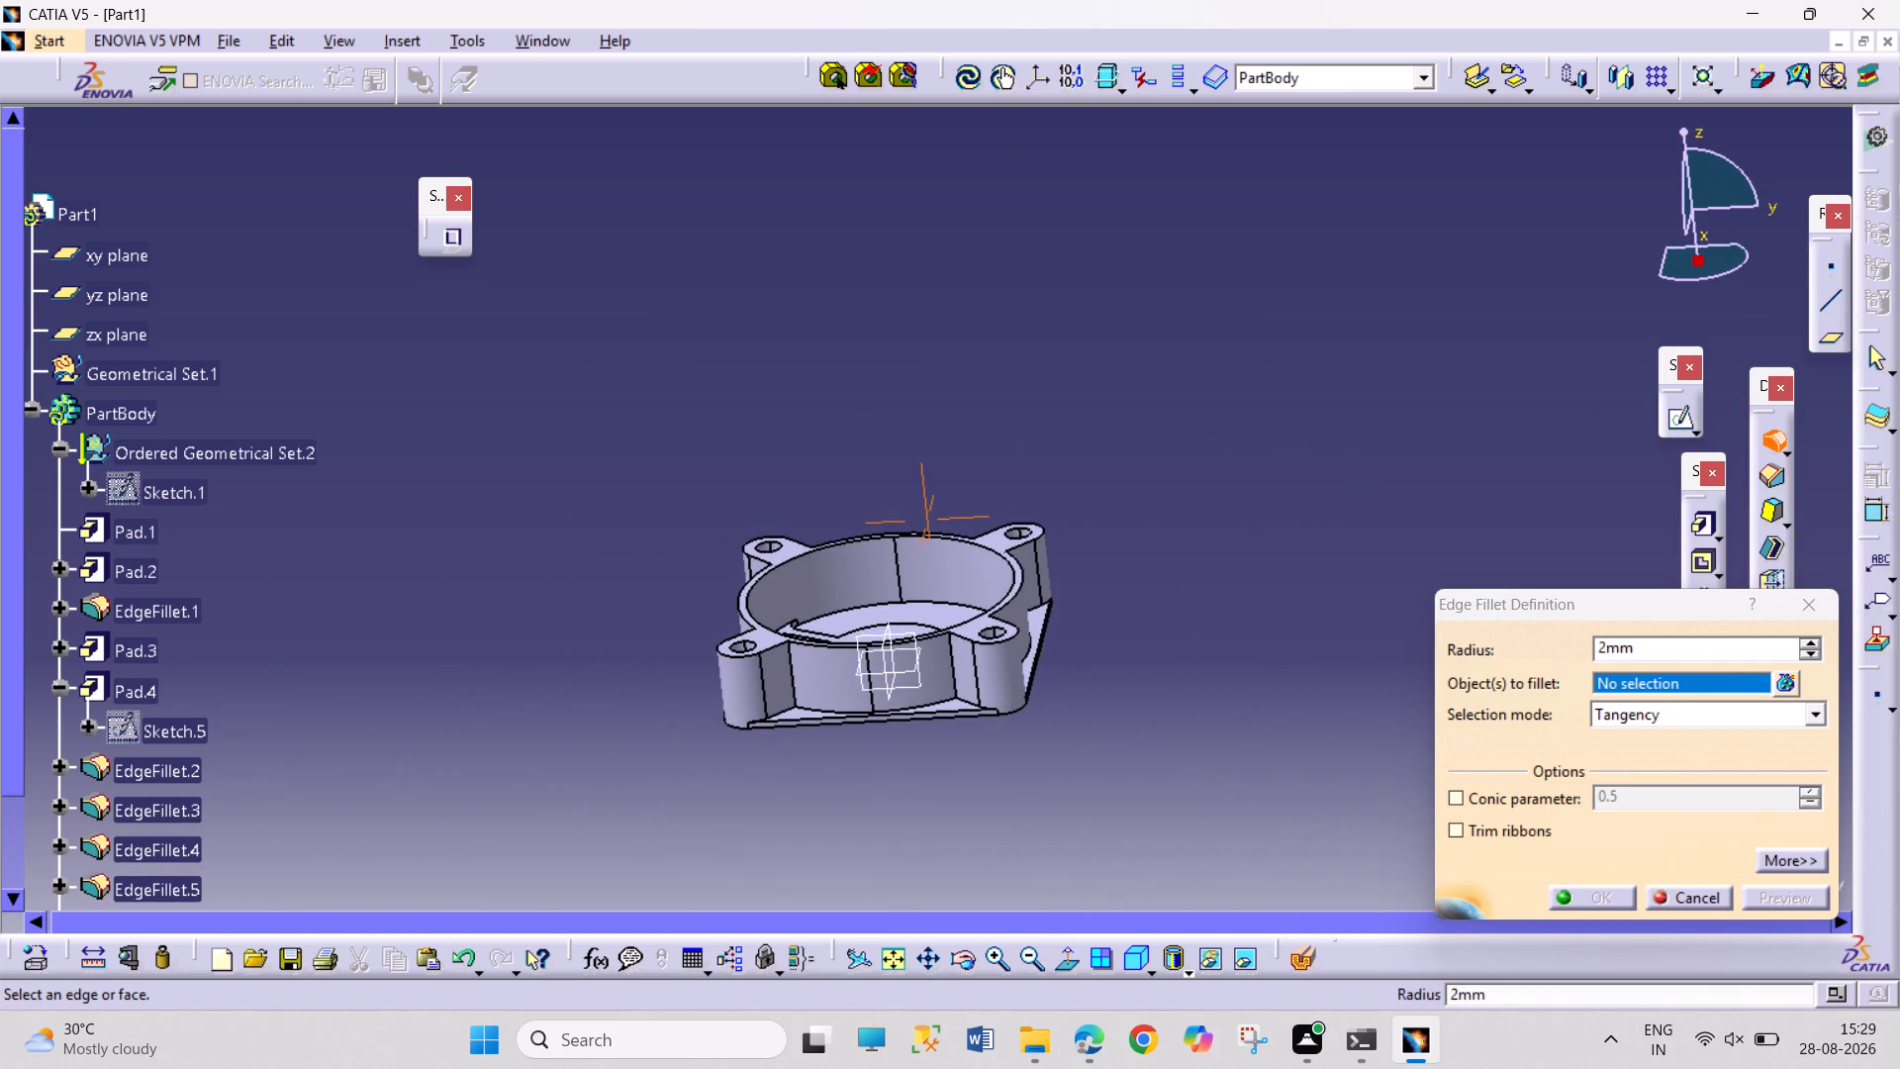
pyautogui.moveTo(1272, 623); pyautogui.dragTo(1050, 812, button='middle')
pyautogui.moveTo(1267, 626); pyautogui.dragTo(1050, 813, button='right')
pyautogui.keyDown('ctrl'); pyautogui.moveTo(1055, 782); pyautogui.dragTo(1148, 542, button='middle'); pyautogui.keyUp('ctrl')
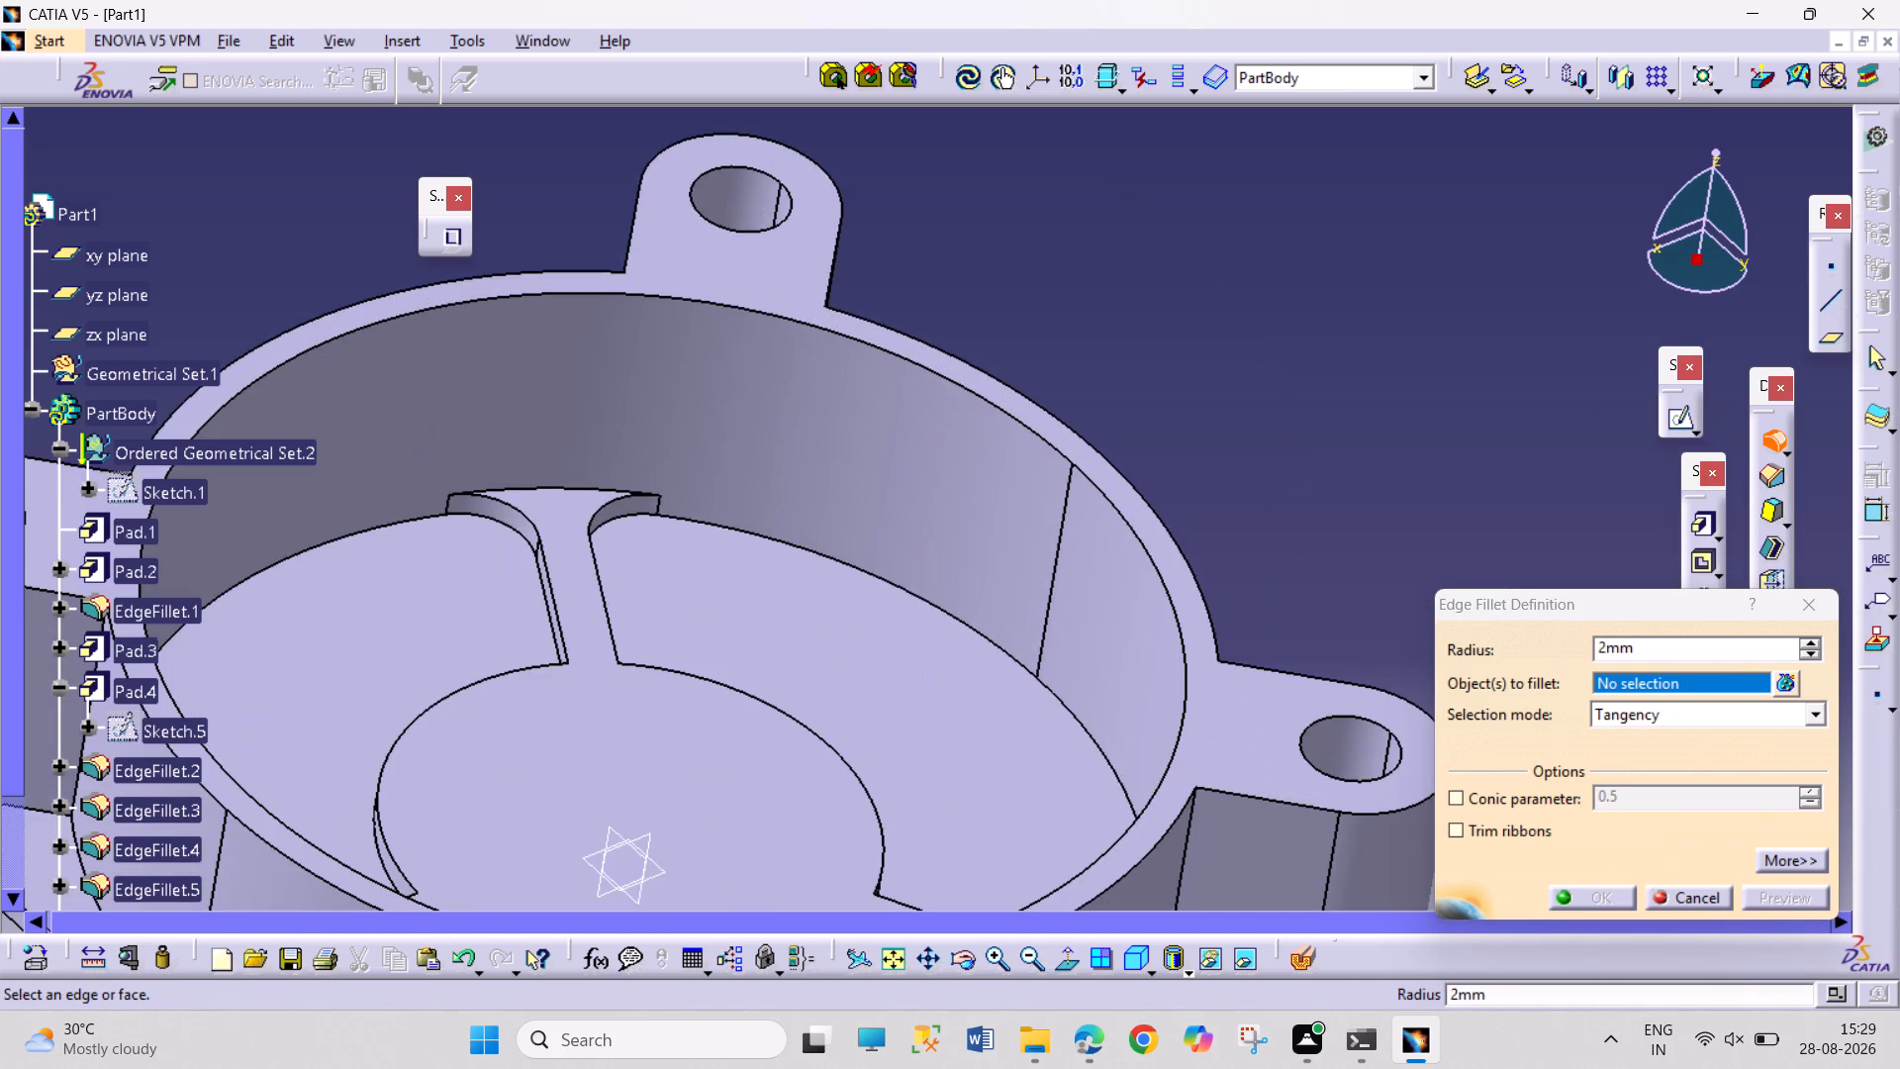
pyautogui.moveTo(1324, 369); pyautogui.dragTo(1167, 548, button='middle')
pyautogui.moveTo(1311, 408); pyautogui.dragTo(1167, 548, button='right')
pyautogui.moveTo(1179, 553); pyautogui.dragTo(1358, 282, button='middle')
pyautogui.keyDown('ctrl'); pyautogui.moveTo(1252, 658); pyautogui.dragTo(1255, 531, button='middle'); pyautogui.keyUp('ctrl')
pyautogui.moveTo(1262, 536); pyautogui.dragTo(1109, 319, button='middle')
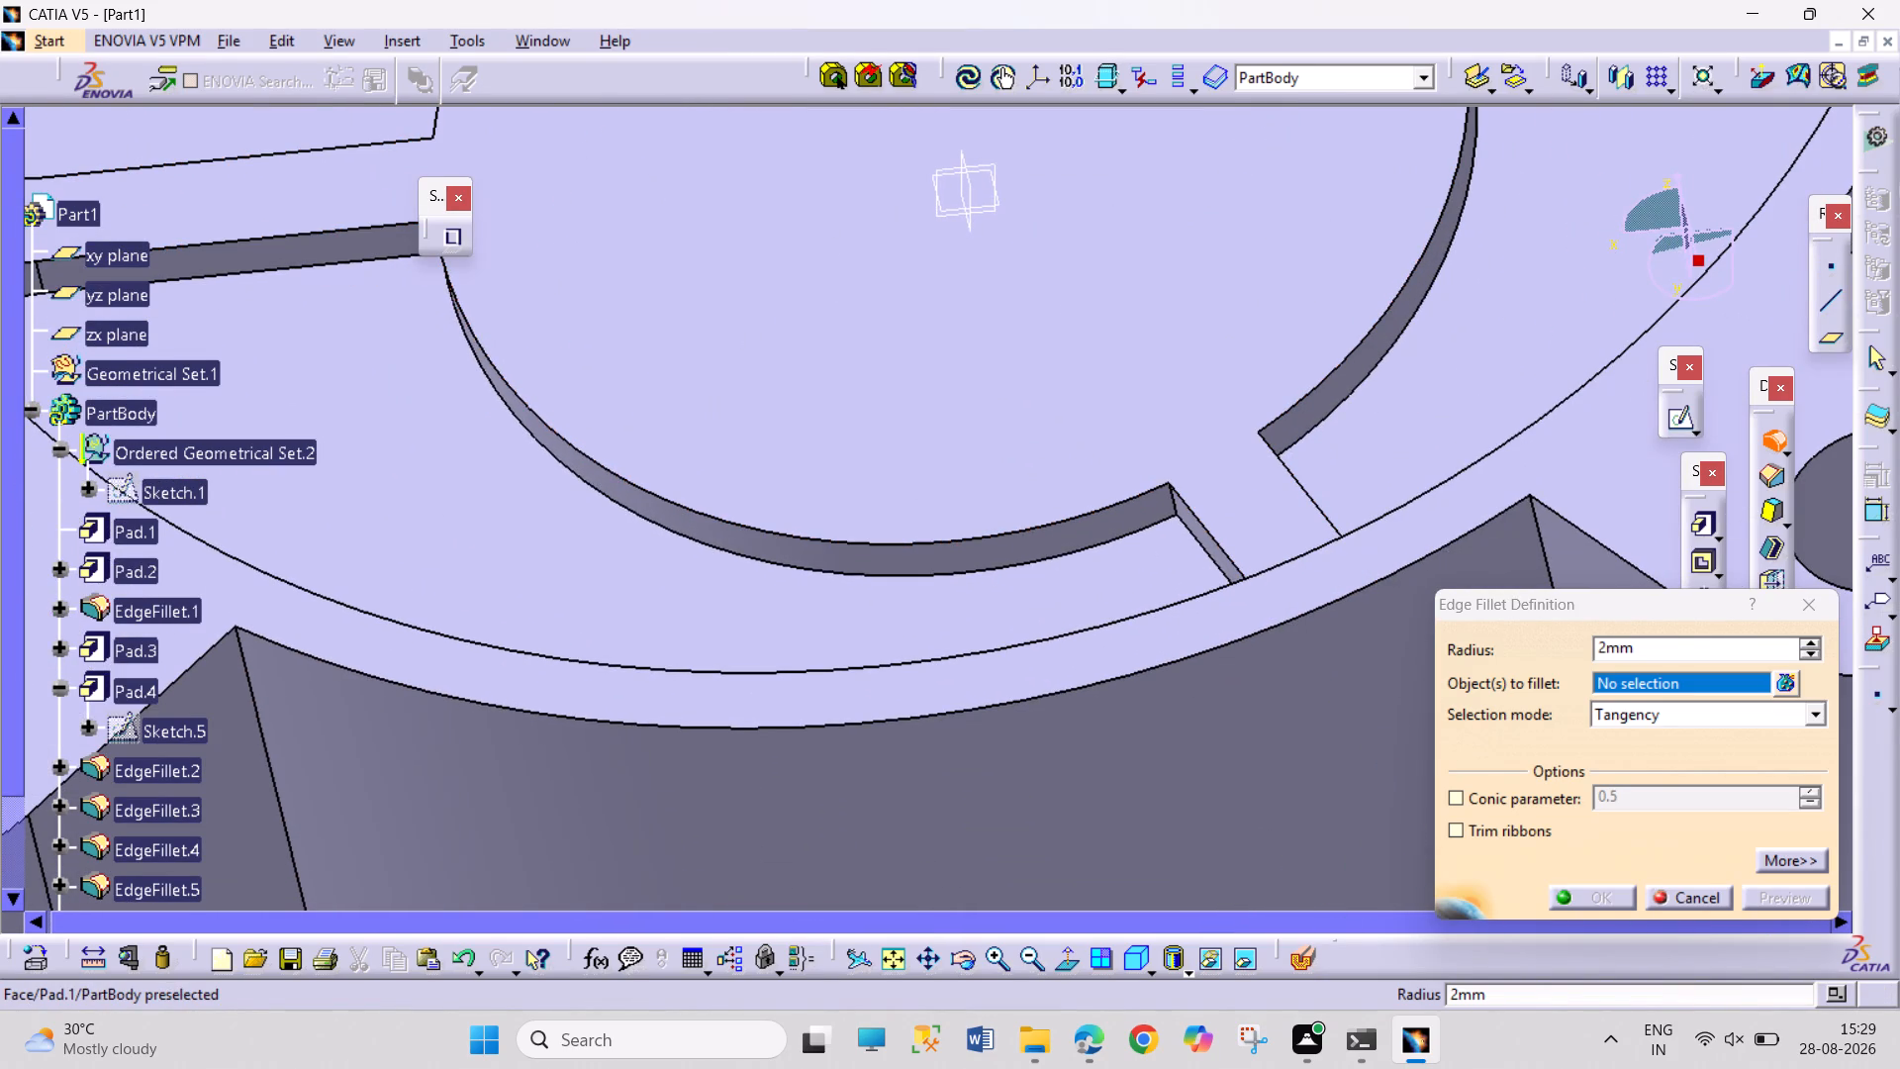
pyautogui.click(1178, 504)
pyautogui.moveTo(1411, 376); pyautogui.dragTo(1222, 462, button='middle')
pyautogui.moveTo(1401, 389); pyautogui.dragTo(1222, 462, button='right')
pyautogui.click(1588, 408)
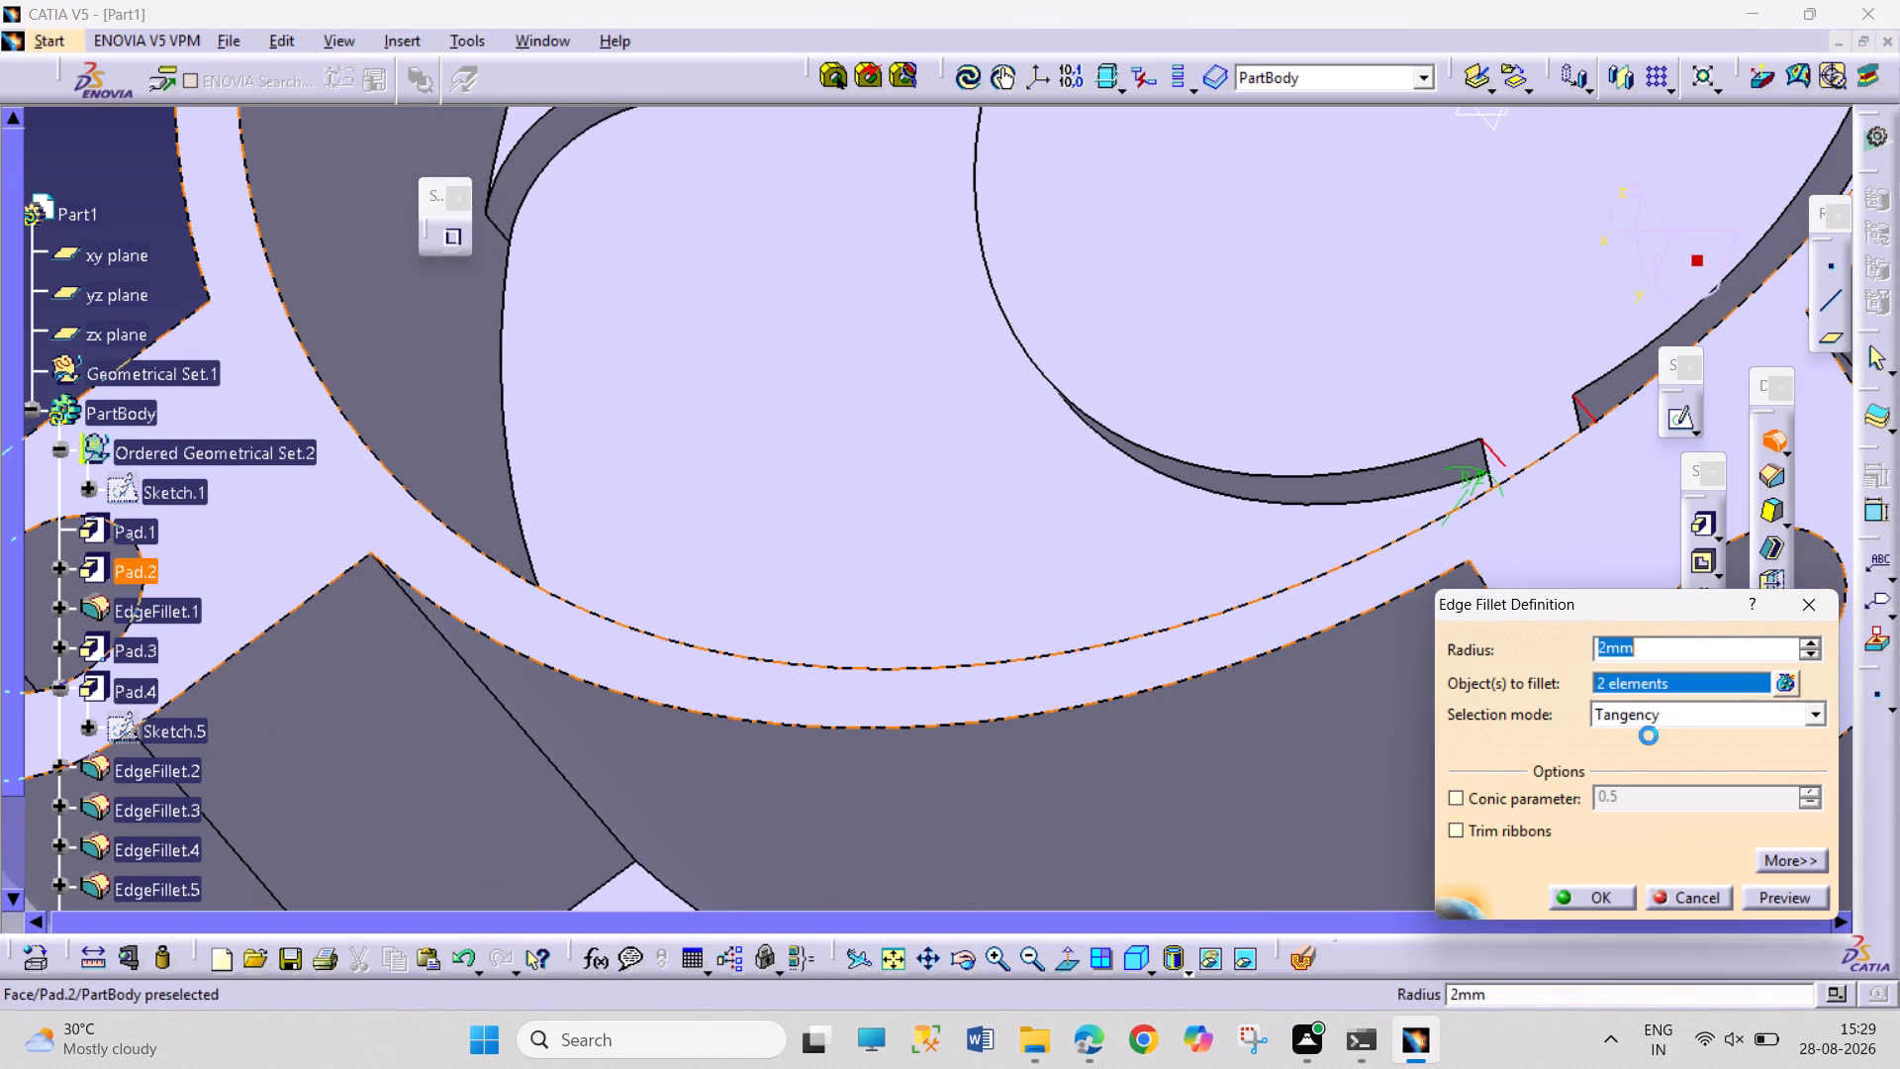
pyautogui.click(1604, 898)
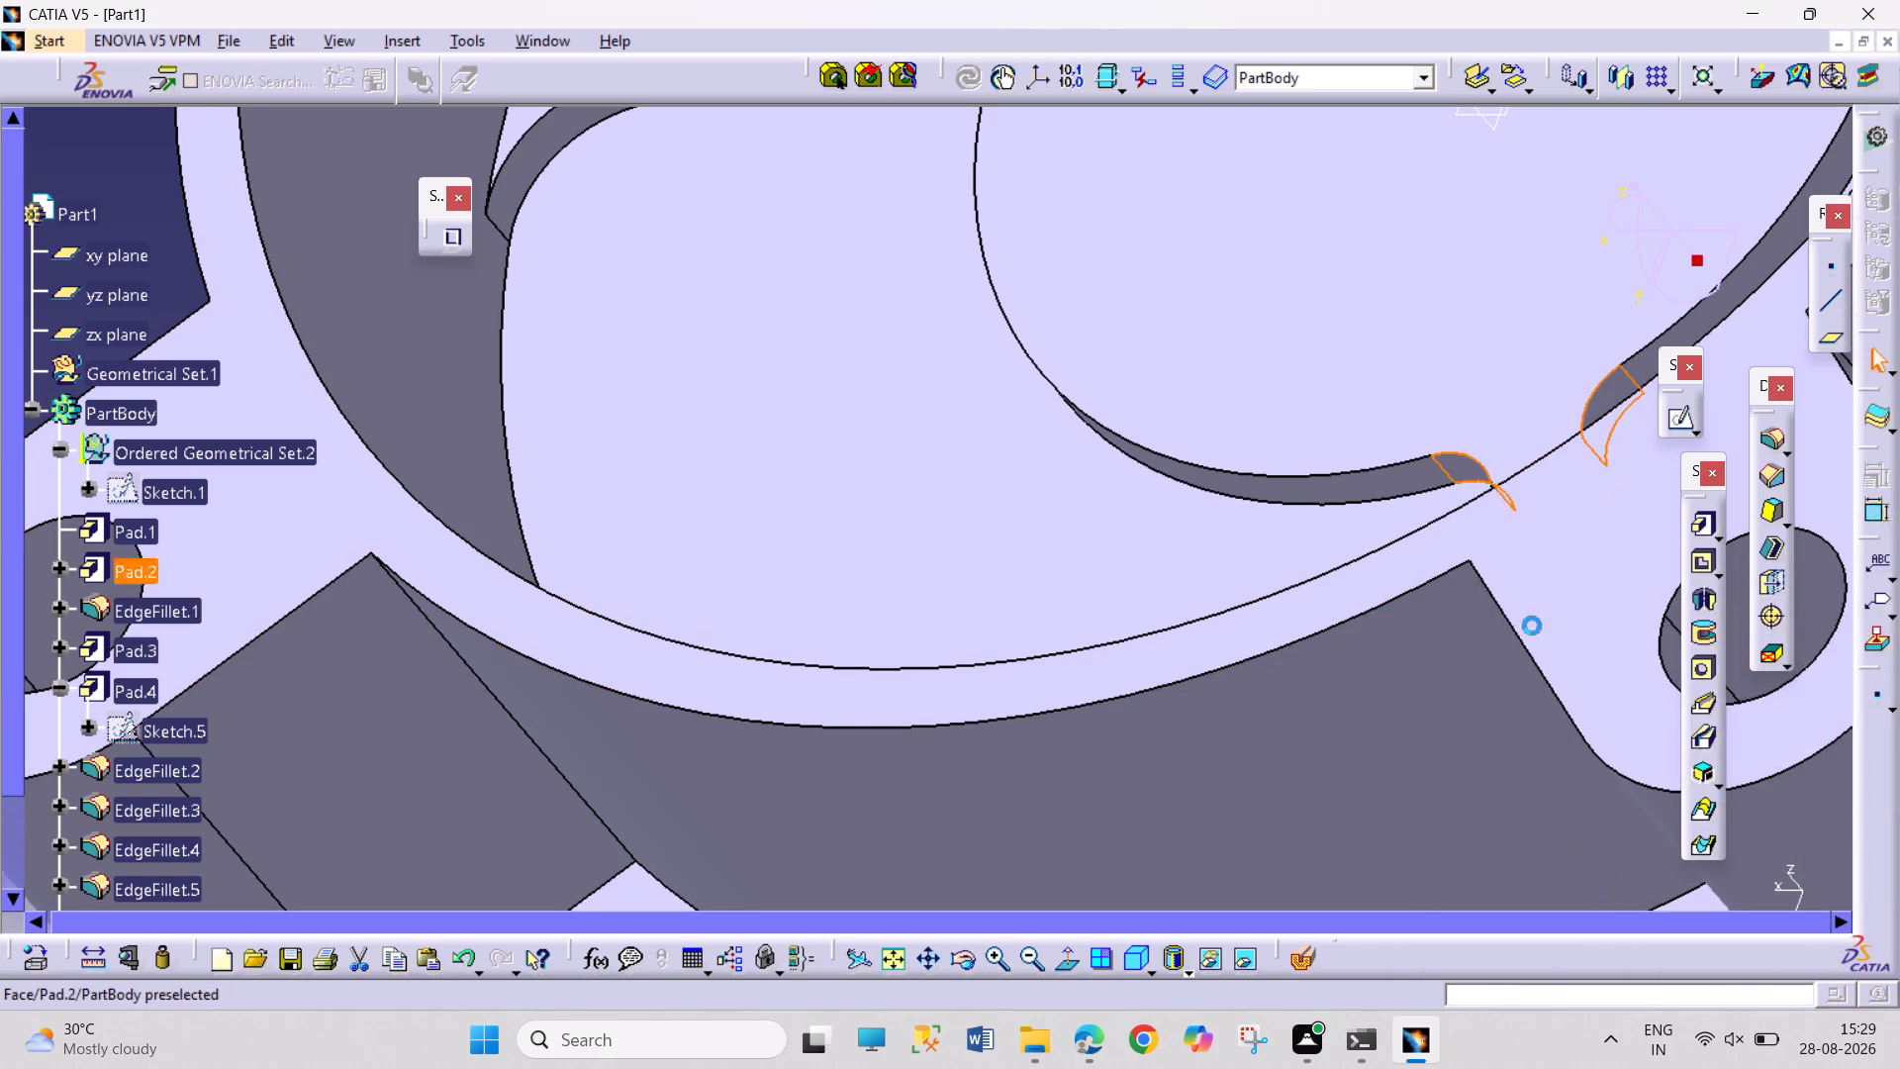
# Apply a 2 mm edge fillet to both vertical corner edges where the second spoke meets the central round hub.
pyautogui.click(1772, 444)
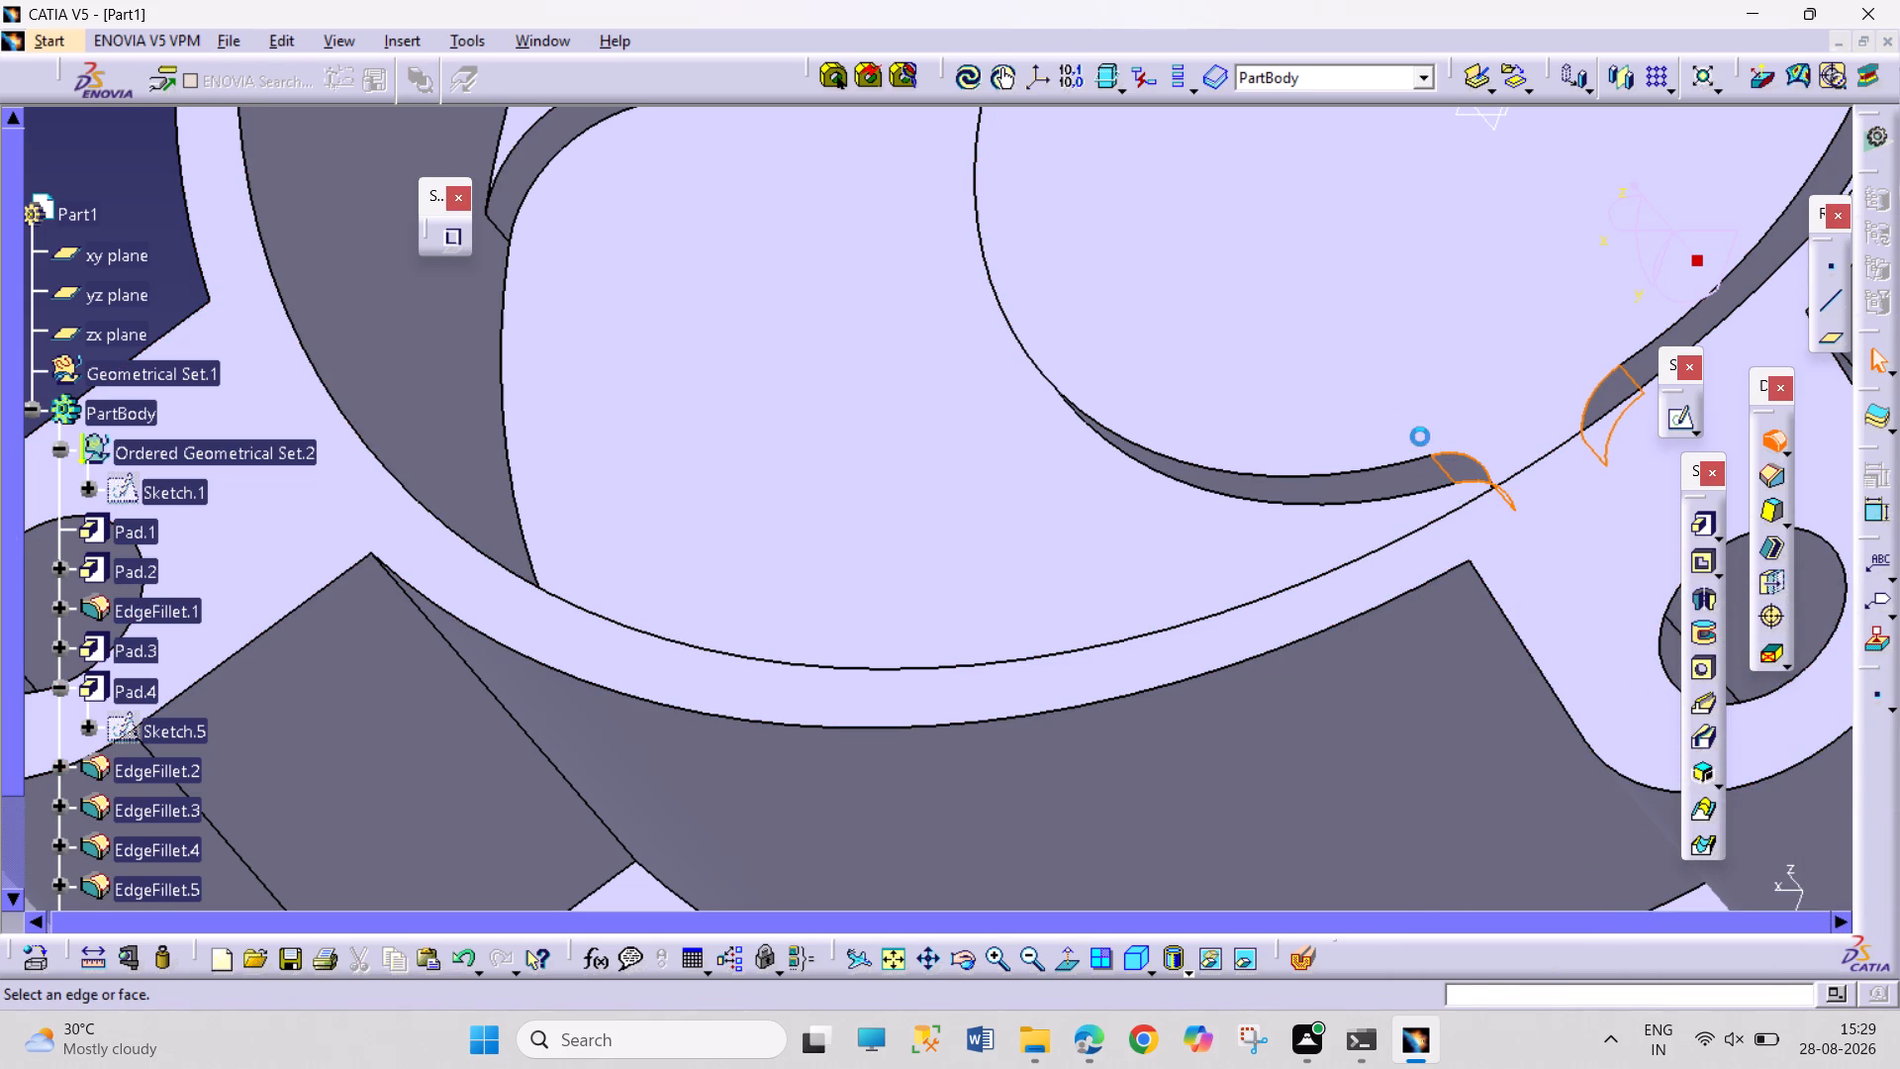
pyautogui.moveTo(1354, 387); pyautogui.dragTo(1423, 451, button='middle')
pyautogui.moveTo(1367, 400); pyautogui.dragTo(1423, 451, button='right')
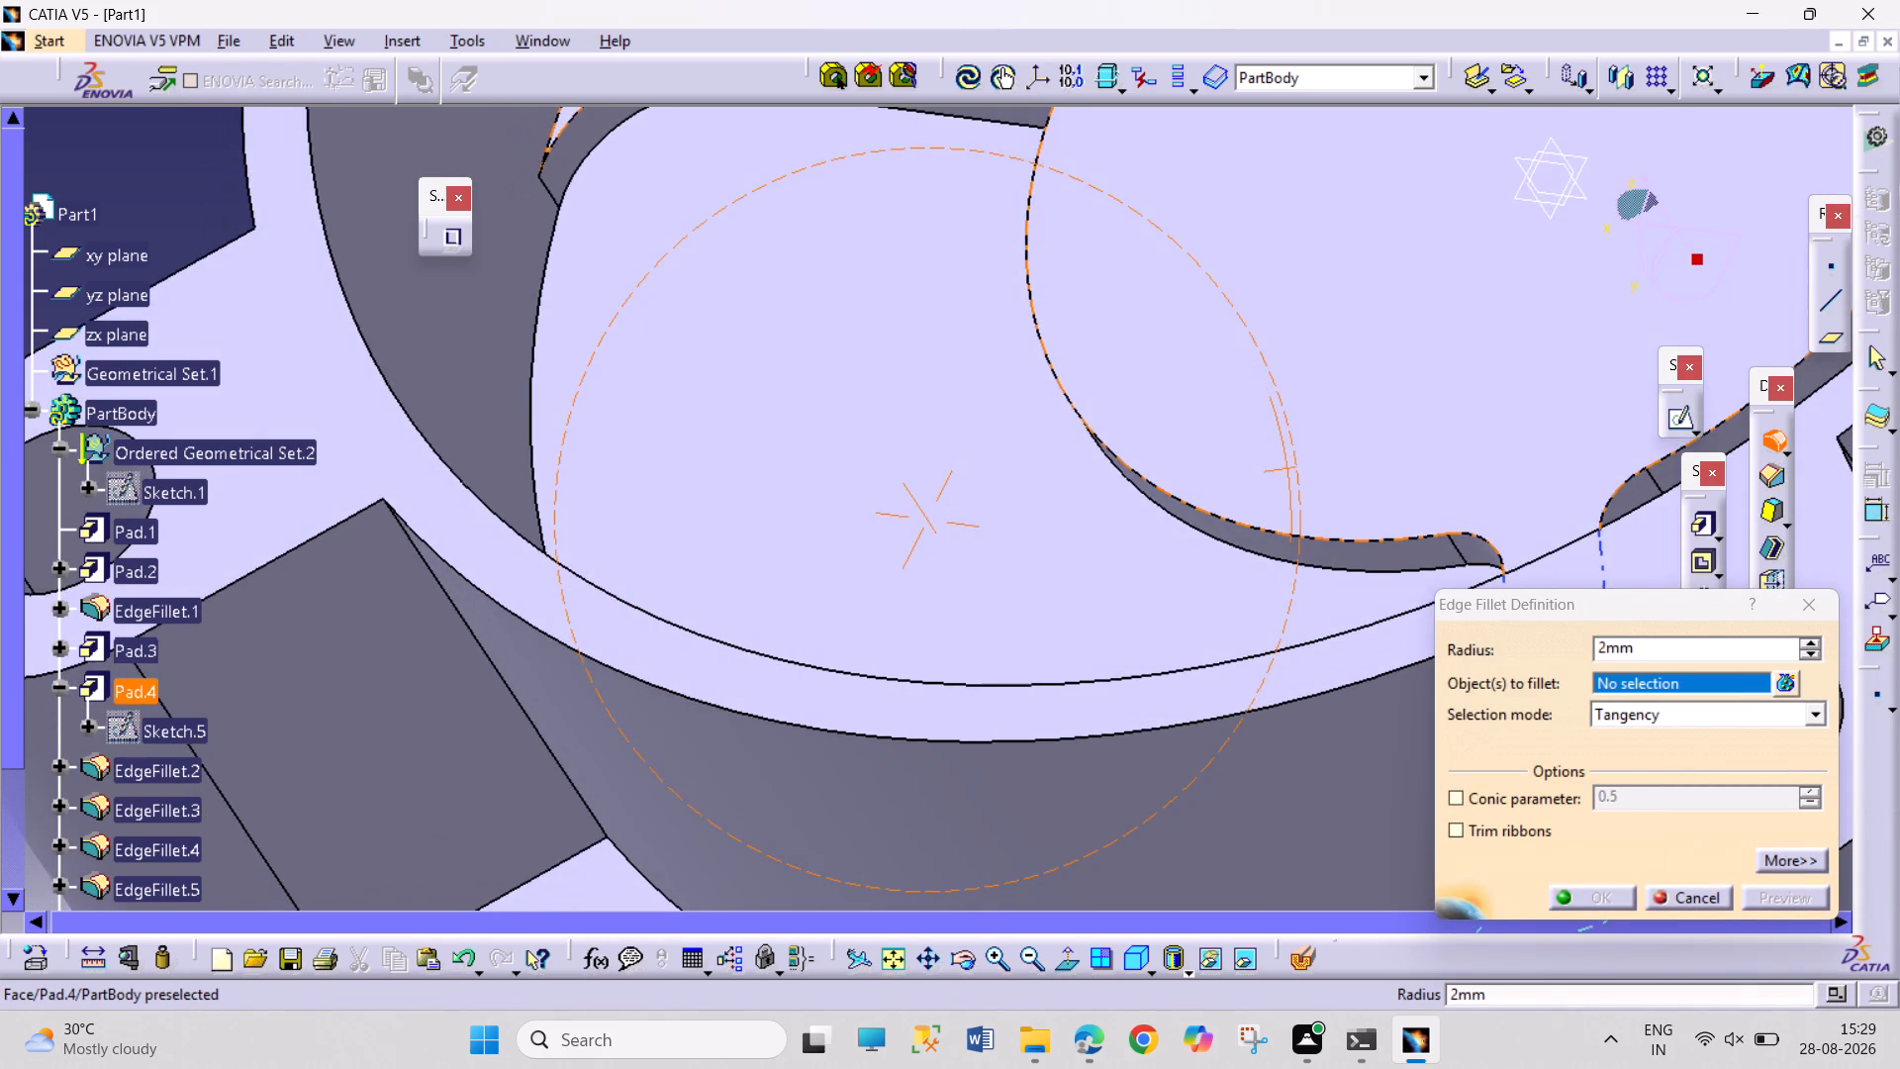
pyautogui.moveTo(1423, 451); pyautogui.dragTo(1673, 419, button='middle')
pyautogui.moveTo(1423, 451); pyautogui.dragTo(1673, 419, button='right')
pyautogui.moveTo(900, 507); pyautogui.dragTo(1063, 399, button='middle')
pyautogui.moveTo(951, 463); pyautogui.dragTo(1063, 399, button='right')
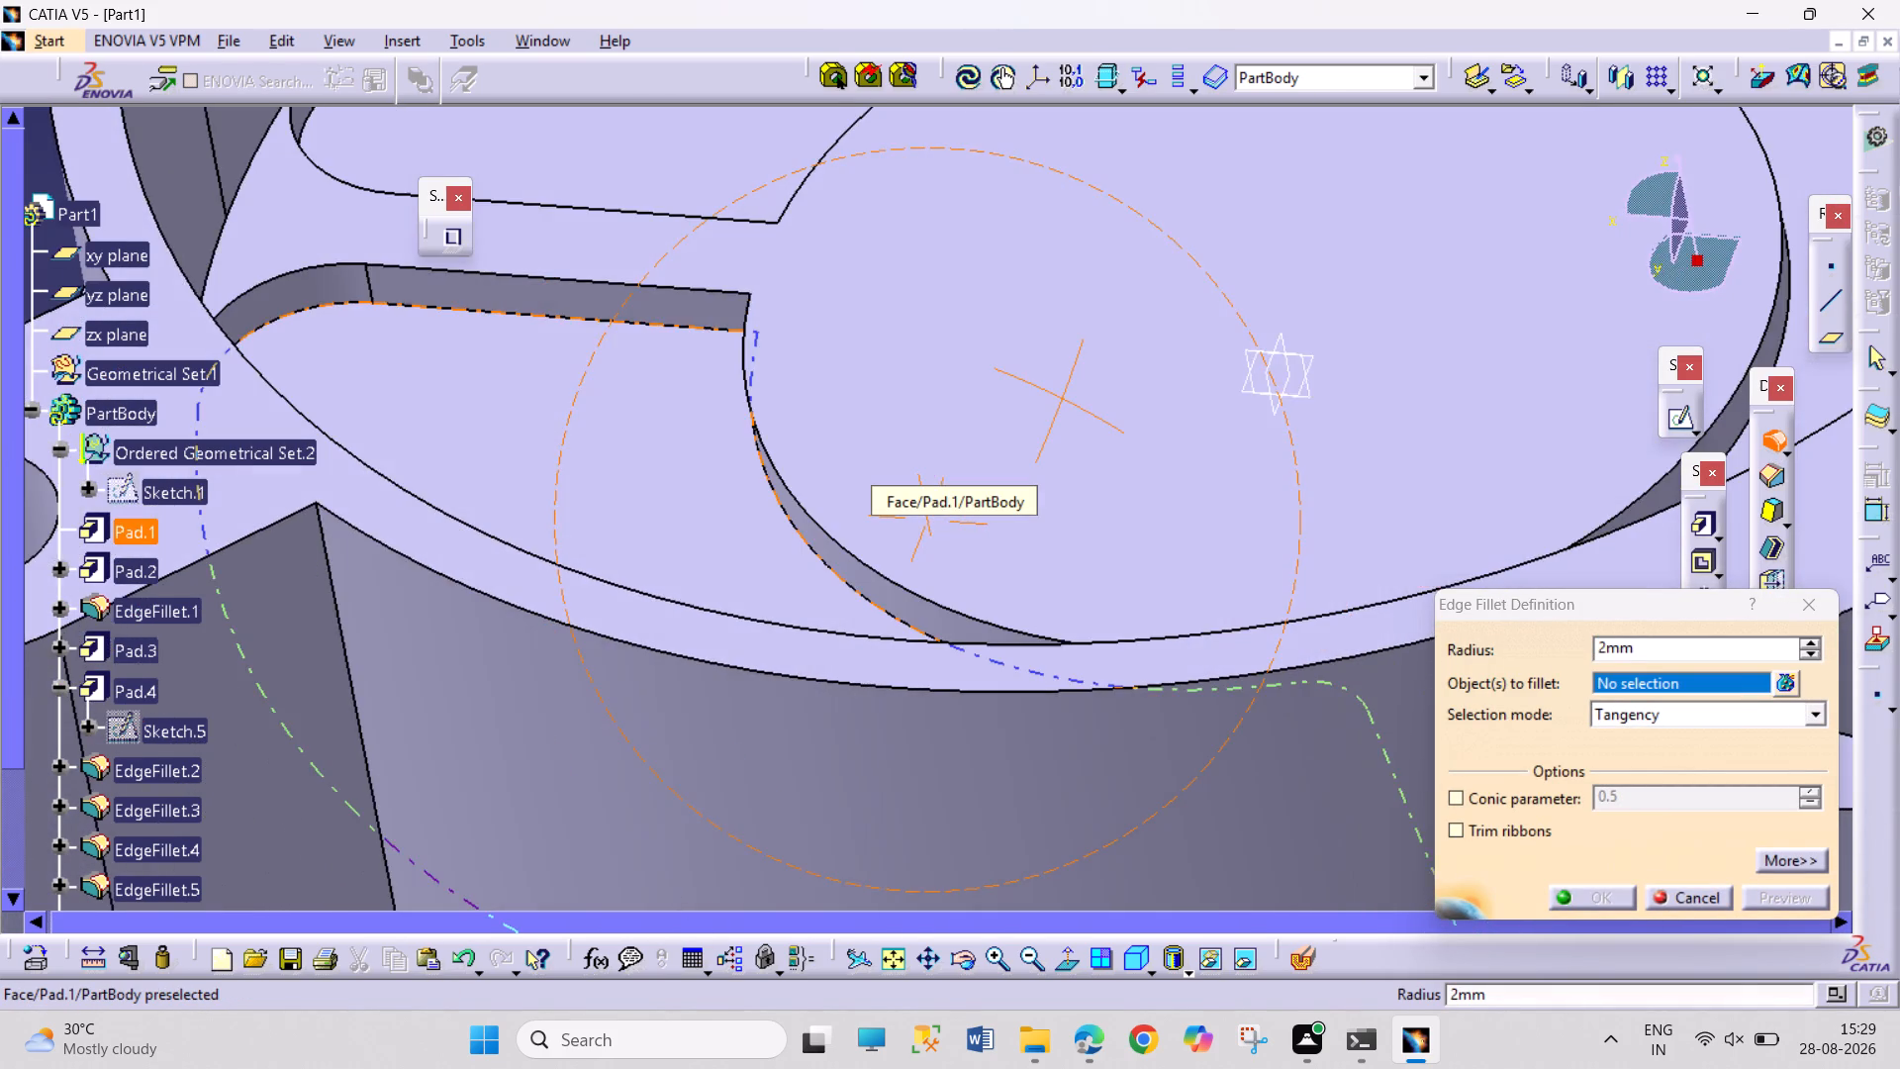
pyautogui.moveTo(1063, 399); pyautogui.dragTo(1164, 409, button='middle')
pyautogui.moveTo(1063, 399); pyautogui.dragTo(1160, 399, button='right')
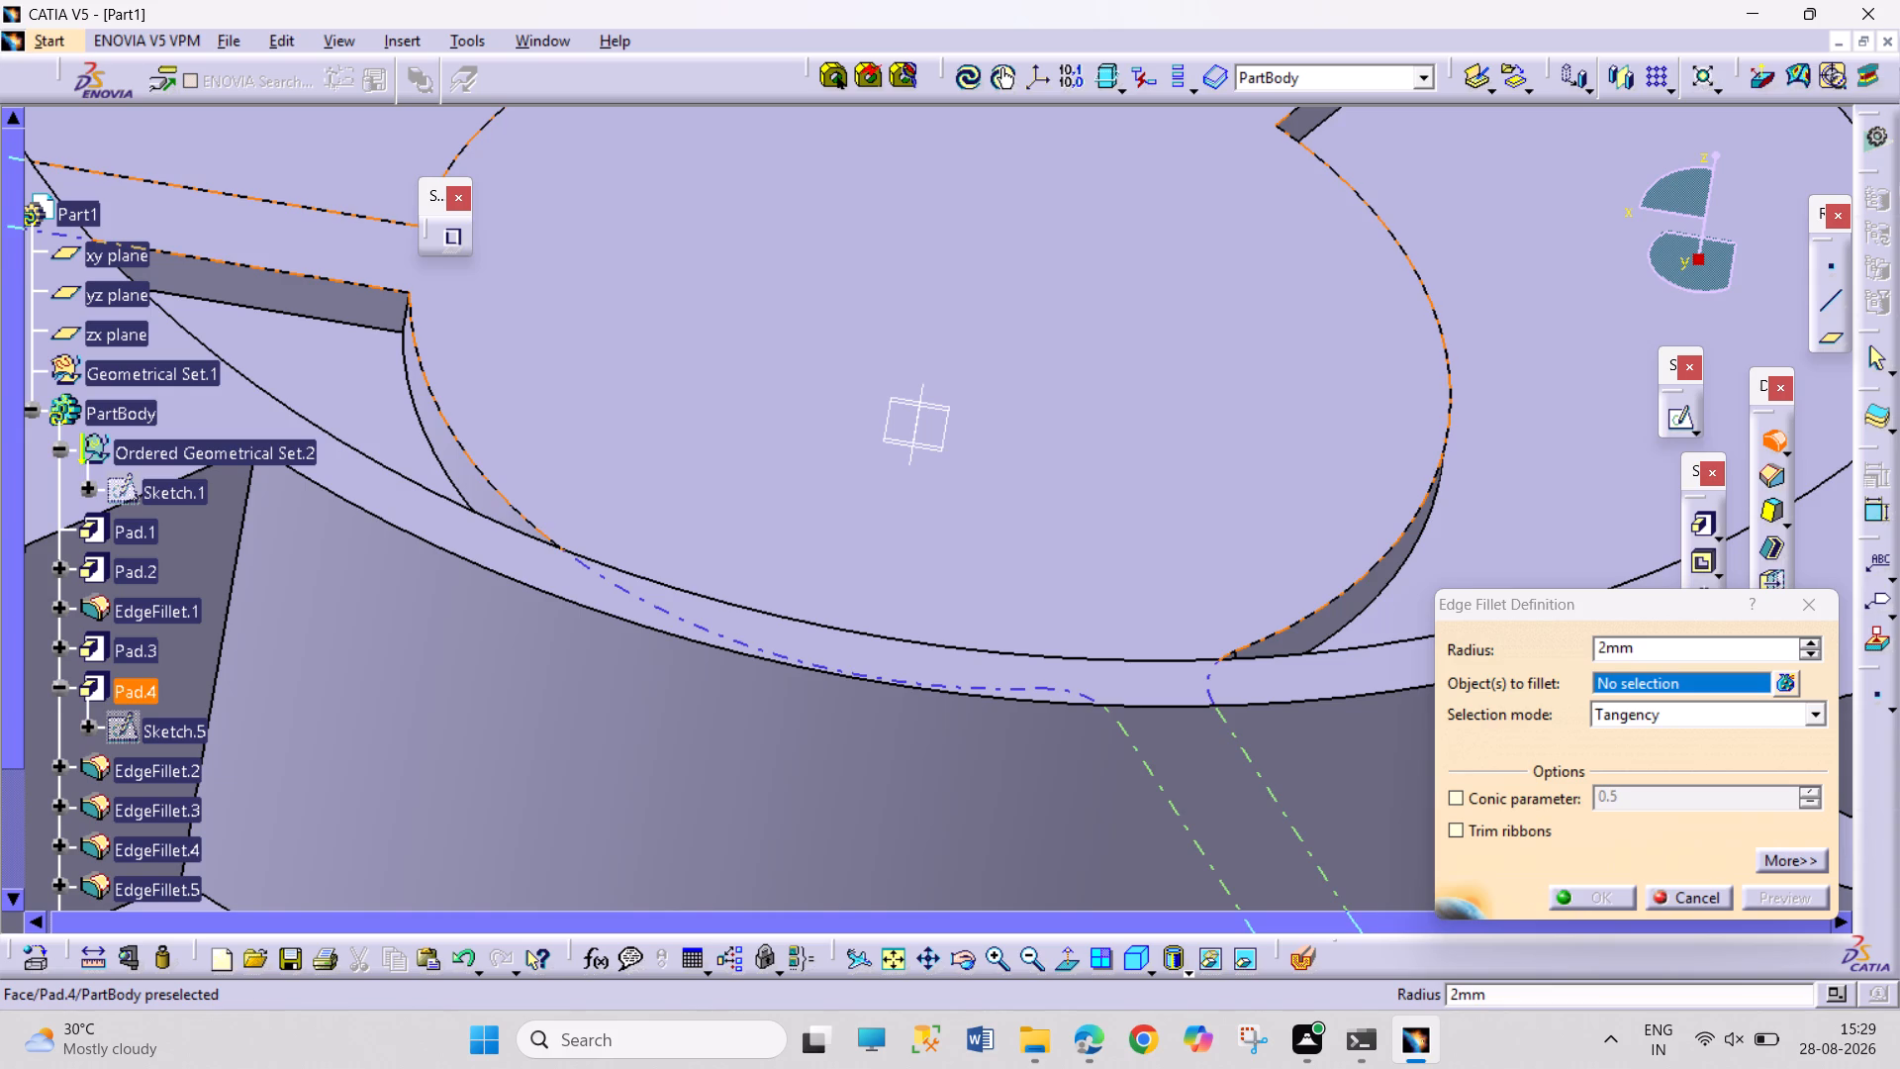
pyautogui.click(404, 319)
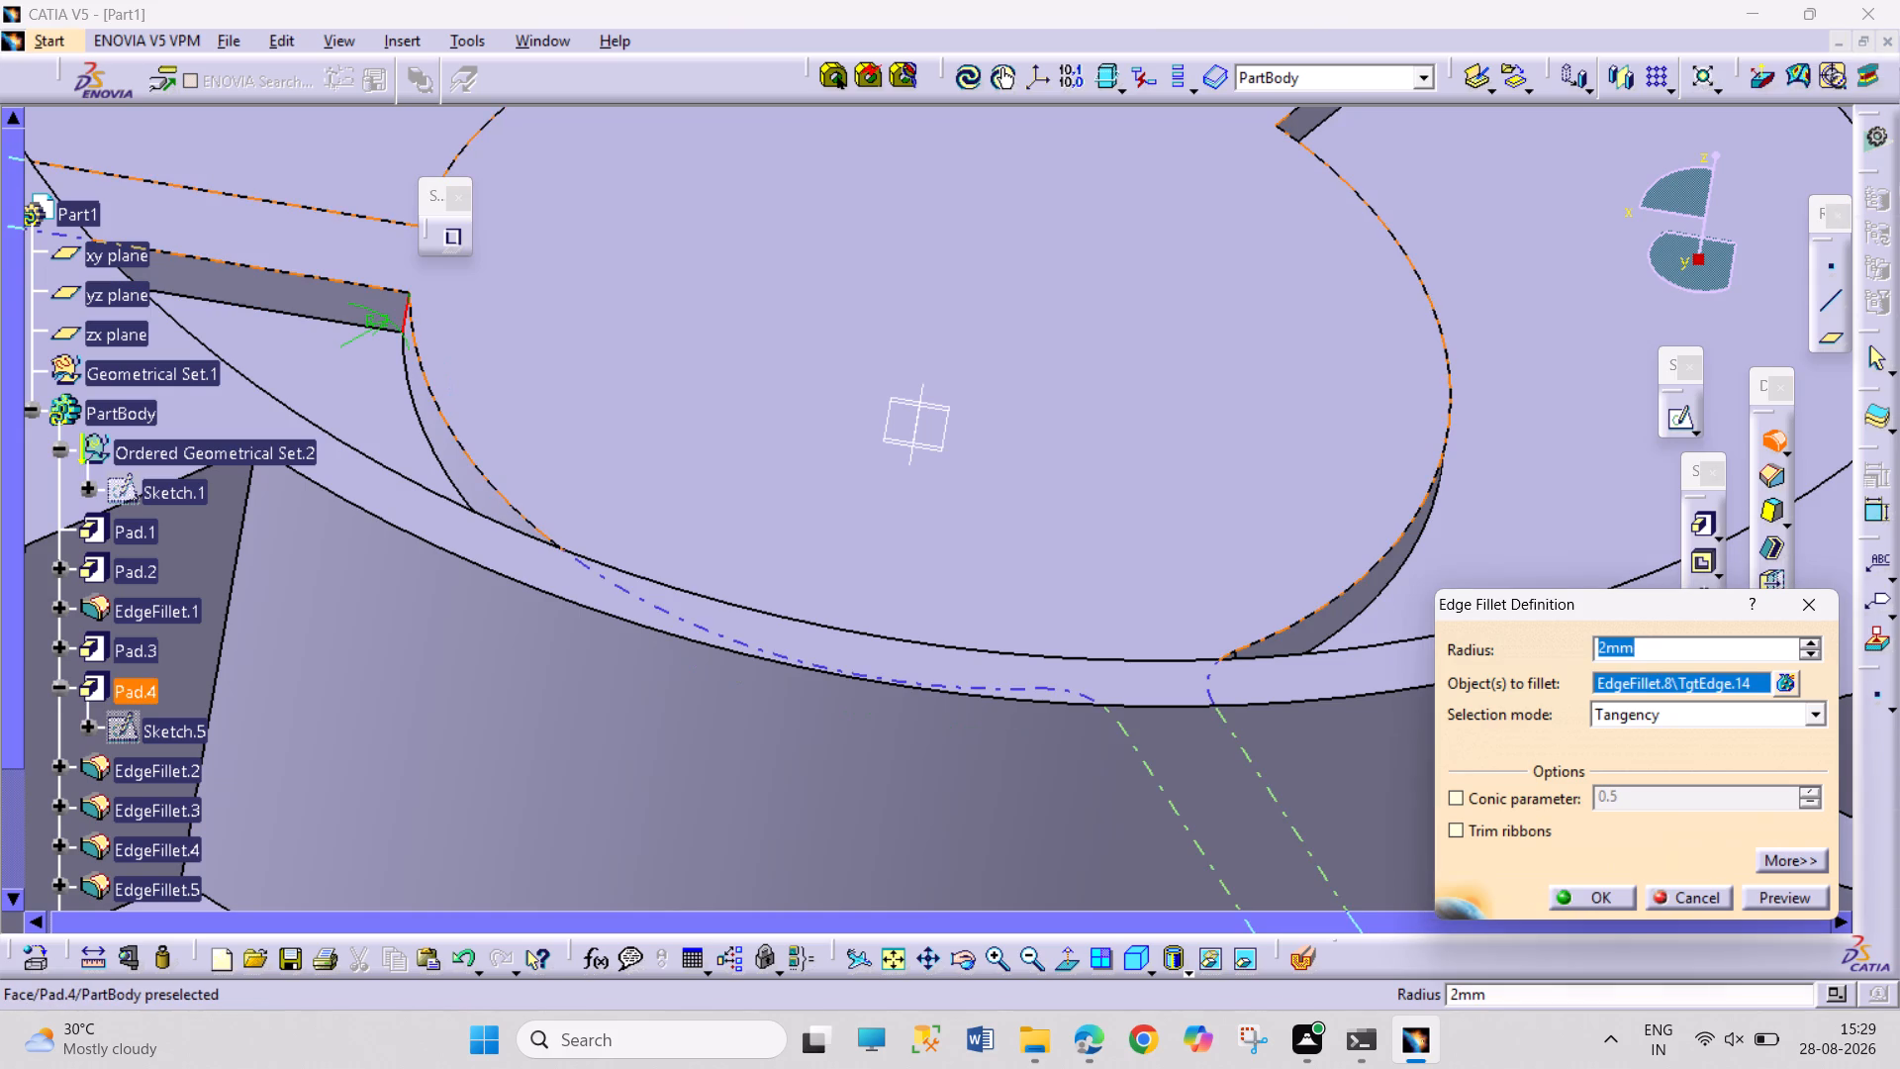
pyautogui.moveTo(452, 401); pyautogui.dragTo(781, 594, button='middle')
pyautogui.moveTo(461, 406); pyautogui.dragTo(781, 594, button='right')
pyautogui.moveTo(719, 573); pyautogui.dragTo(1148, 429, button='middle')
pyautogui.moveTo(298, 315); pyautogui.dragTo(276, 475, button='middle')
pyautogui.moveTo(299, 315); pyautogui.dragTo(276, 475, button='right')
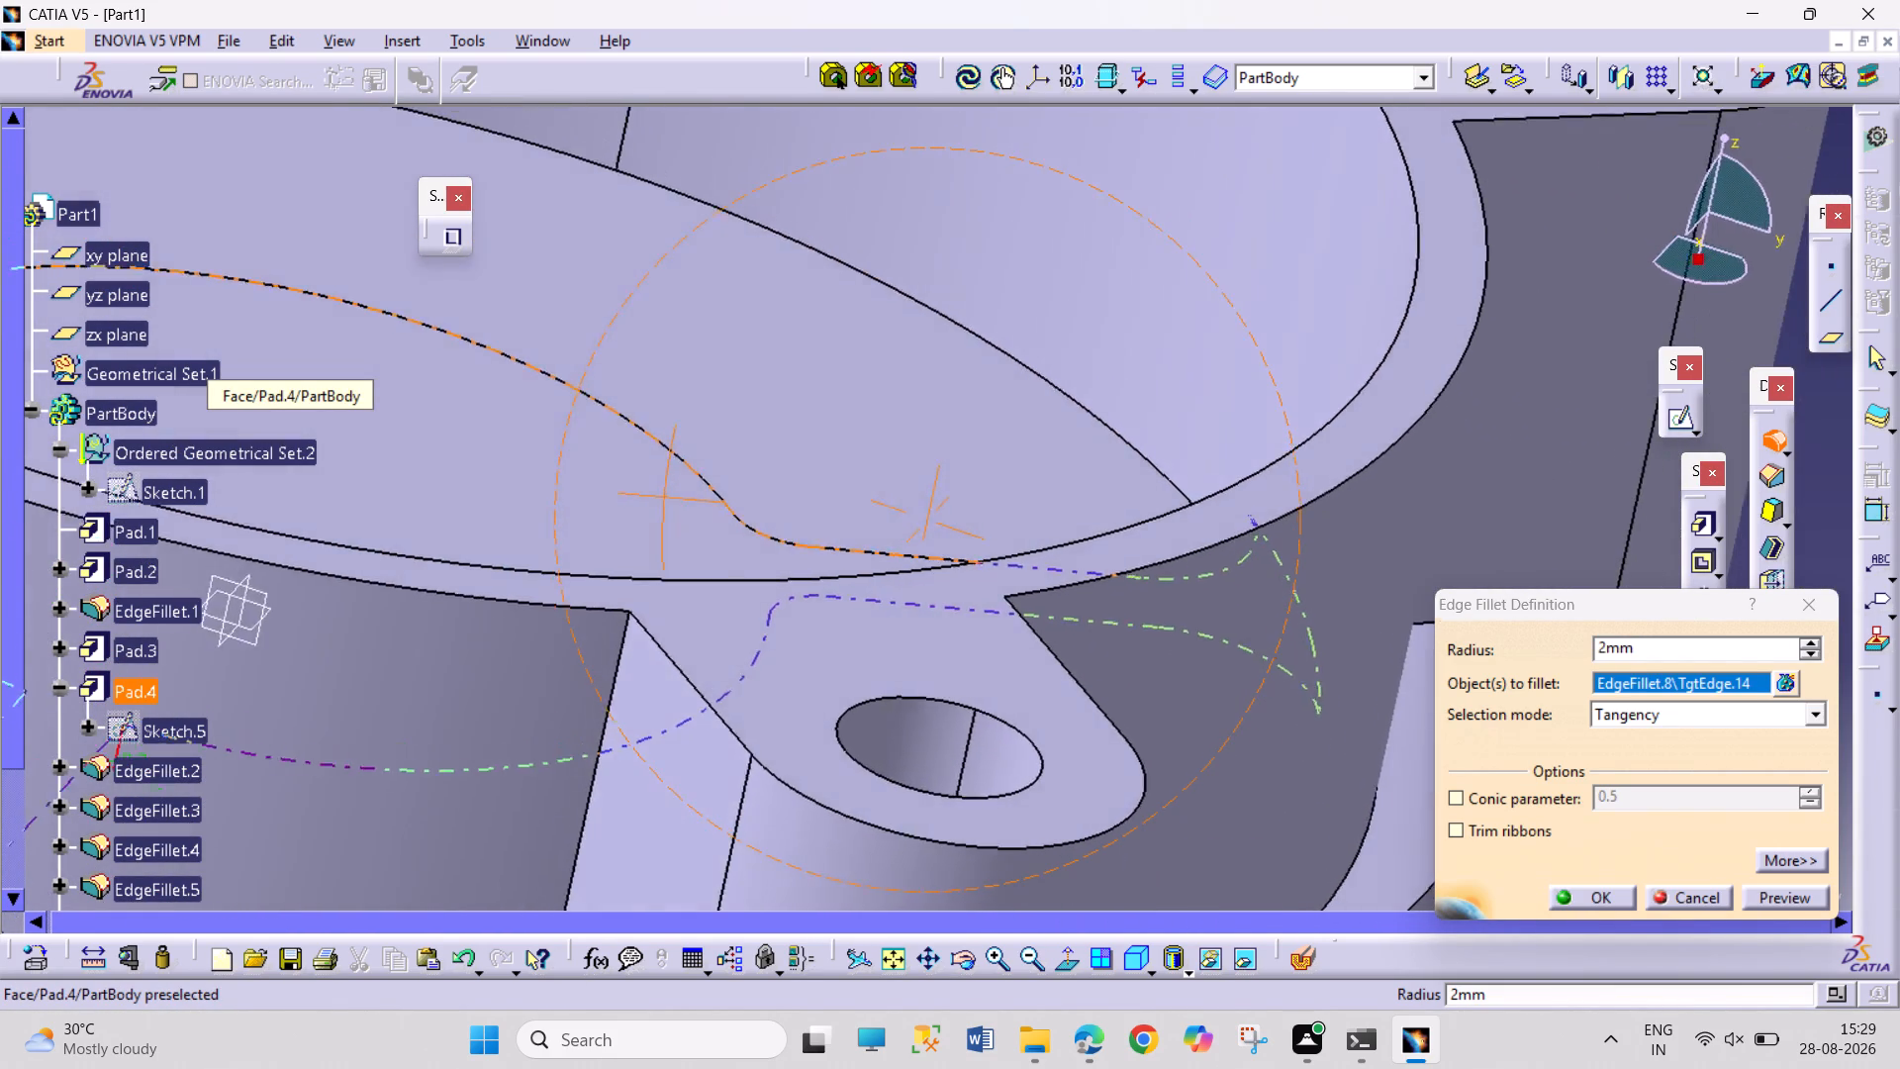
pyautogui.moveTo(276, 475); pyautogui.dragTo(272, 631, button='middle')
pyautogui.moveTo(276, 475); pyautogui.dragTo(276, 627, button='right')
pyautogui.moveTo(355, 315); pyautogui.dragTo(358, 422, button='middle')
pyautogui.moveTo(355, 315); pyautogui.dragTo(358, 422, button='right')
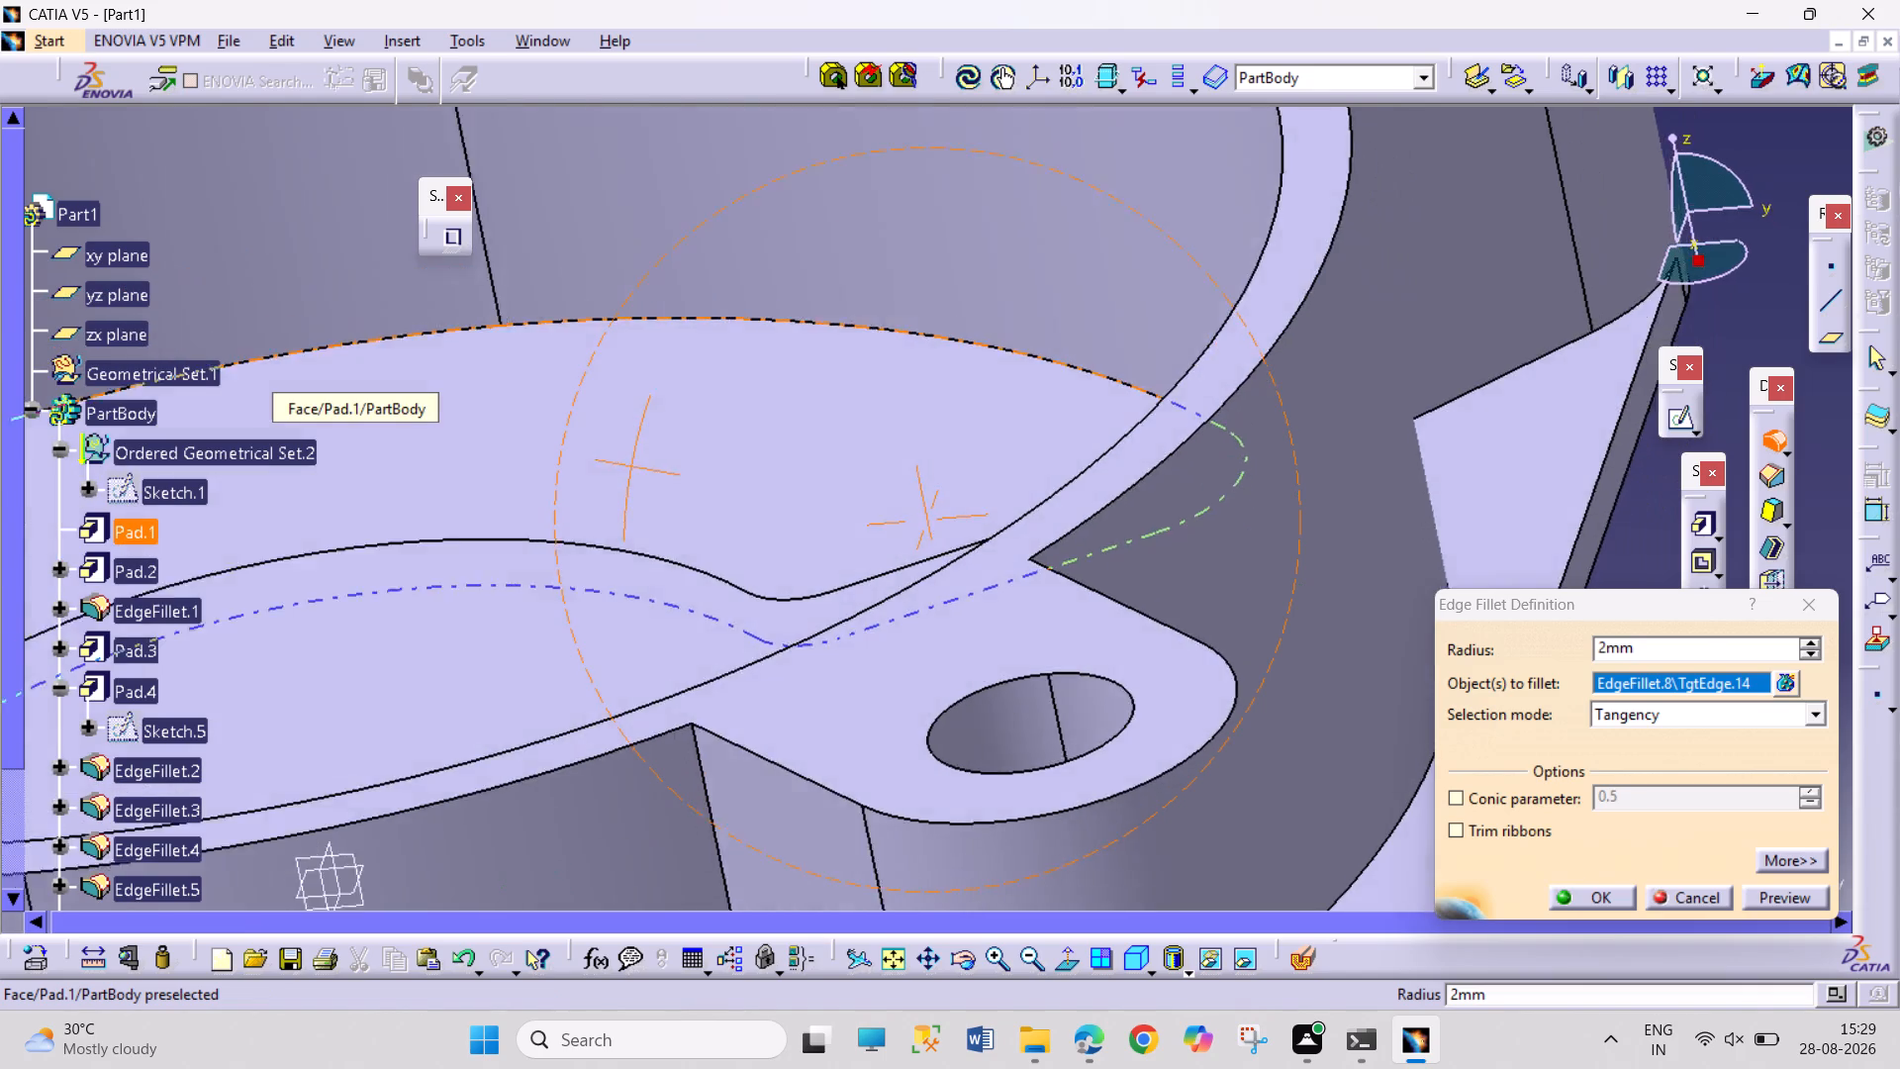
pyautogui.moveTo(358, 422); pyautogui.dragTo(727, 557, button='middle')
pyautogui.moveTo(358, 422); pyautogui.dragTo(727, 557, button='right')
pyautogui.moveTo(728, 557); pyautogui.dragTo(711, 534, button='middle')
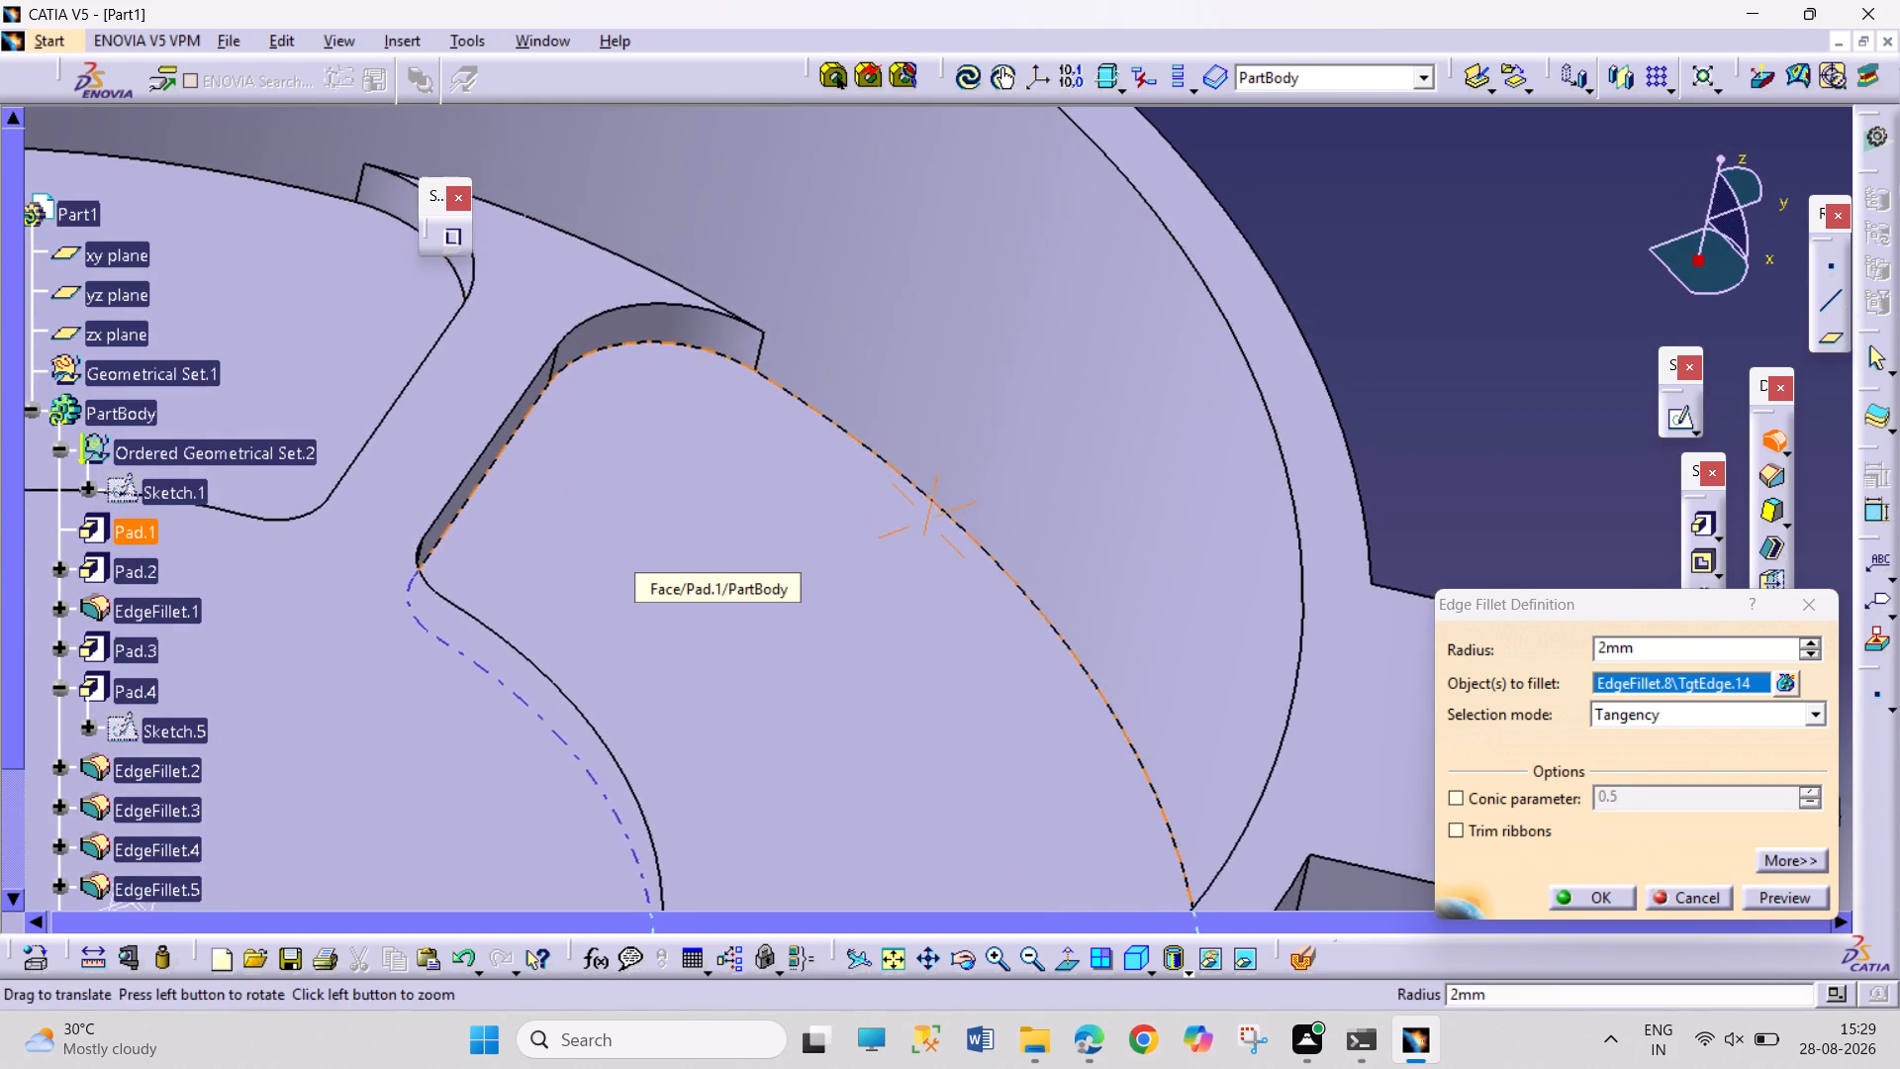
pyautogui.moveTo(711, 534); pyautogui.dragTo(748, 44, button='middle')
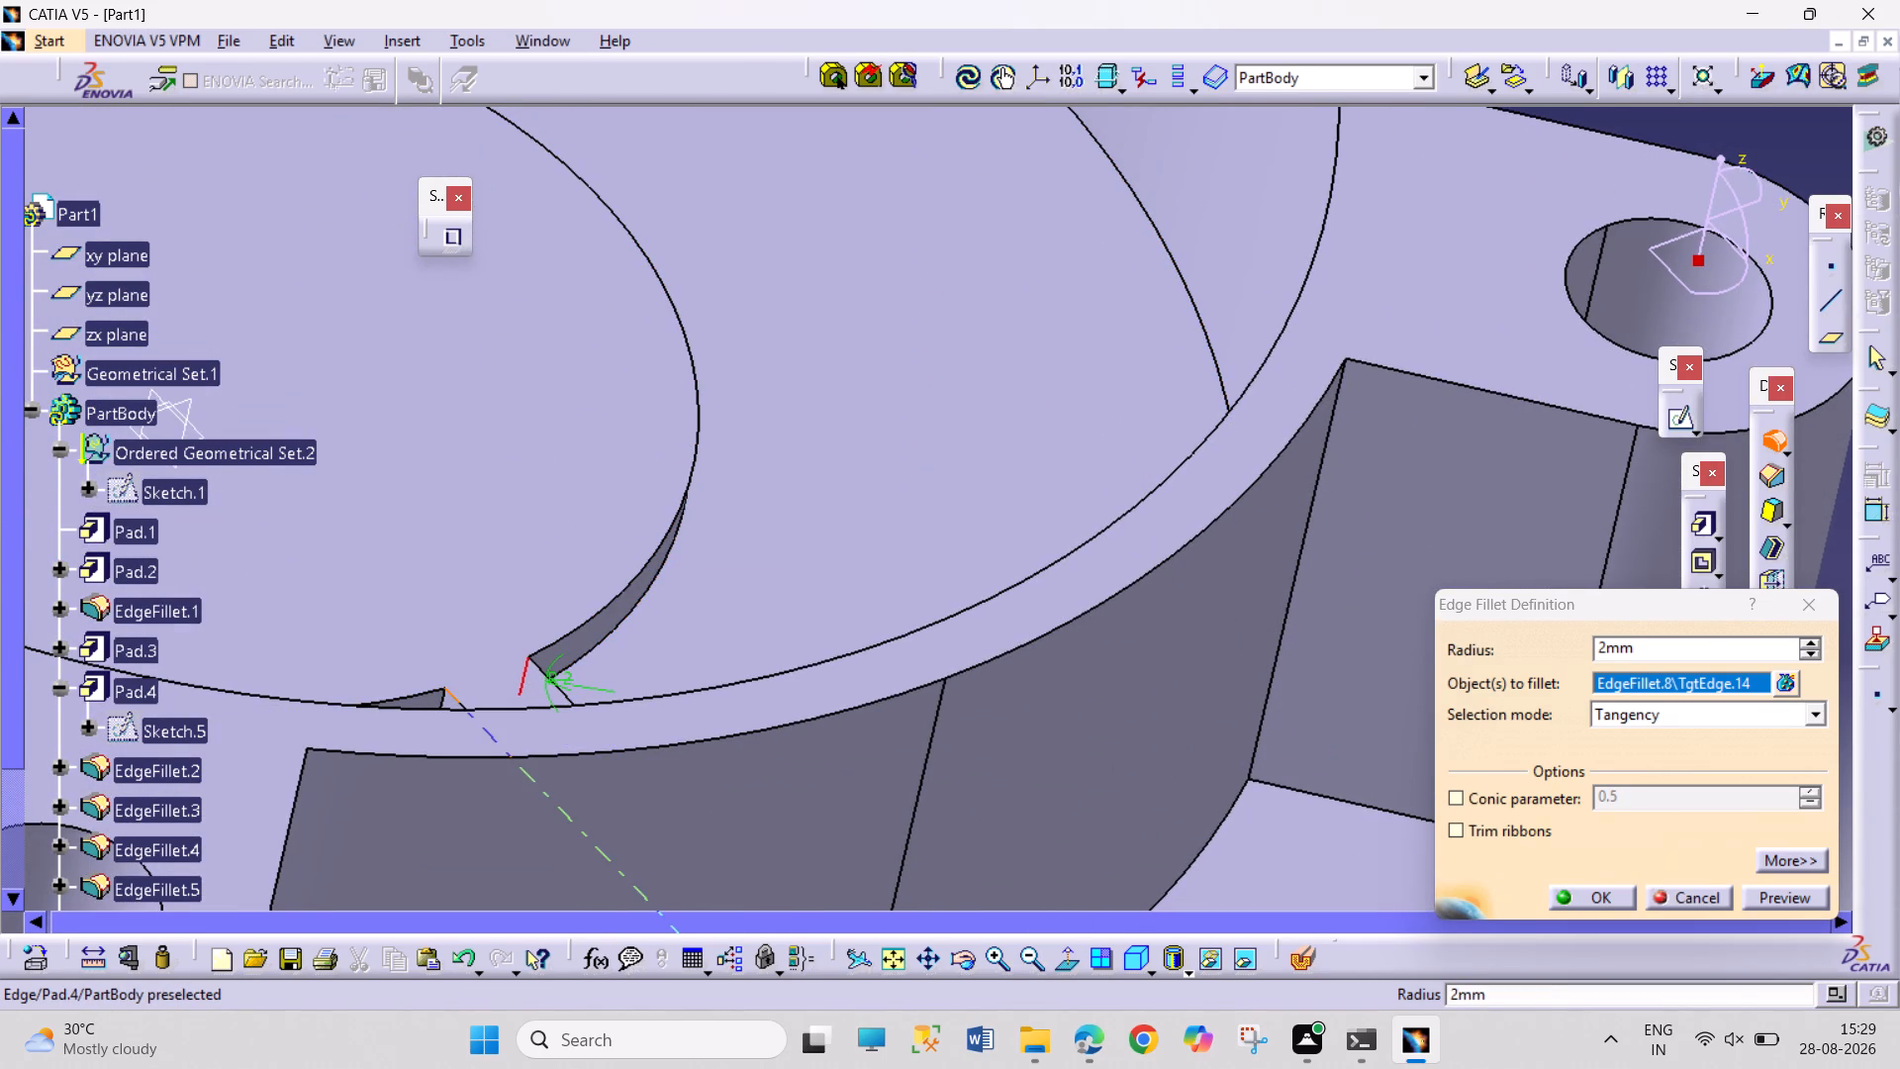
pyautogui.click(446, 699)
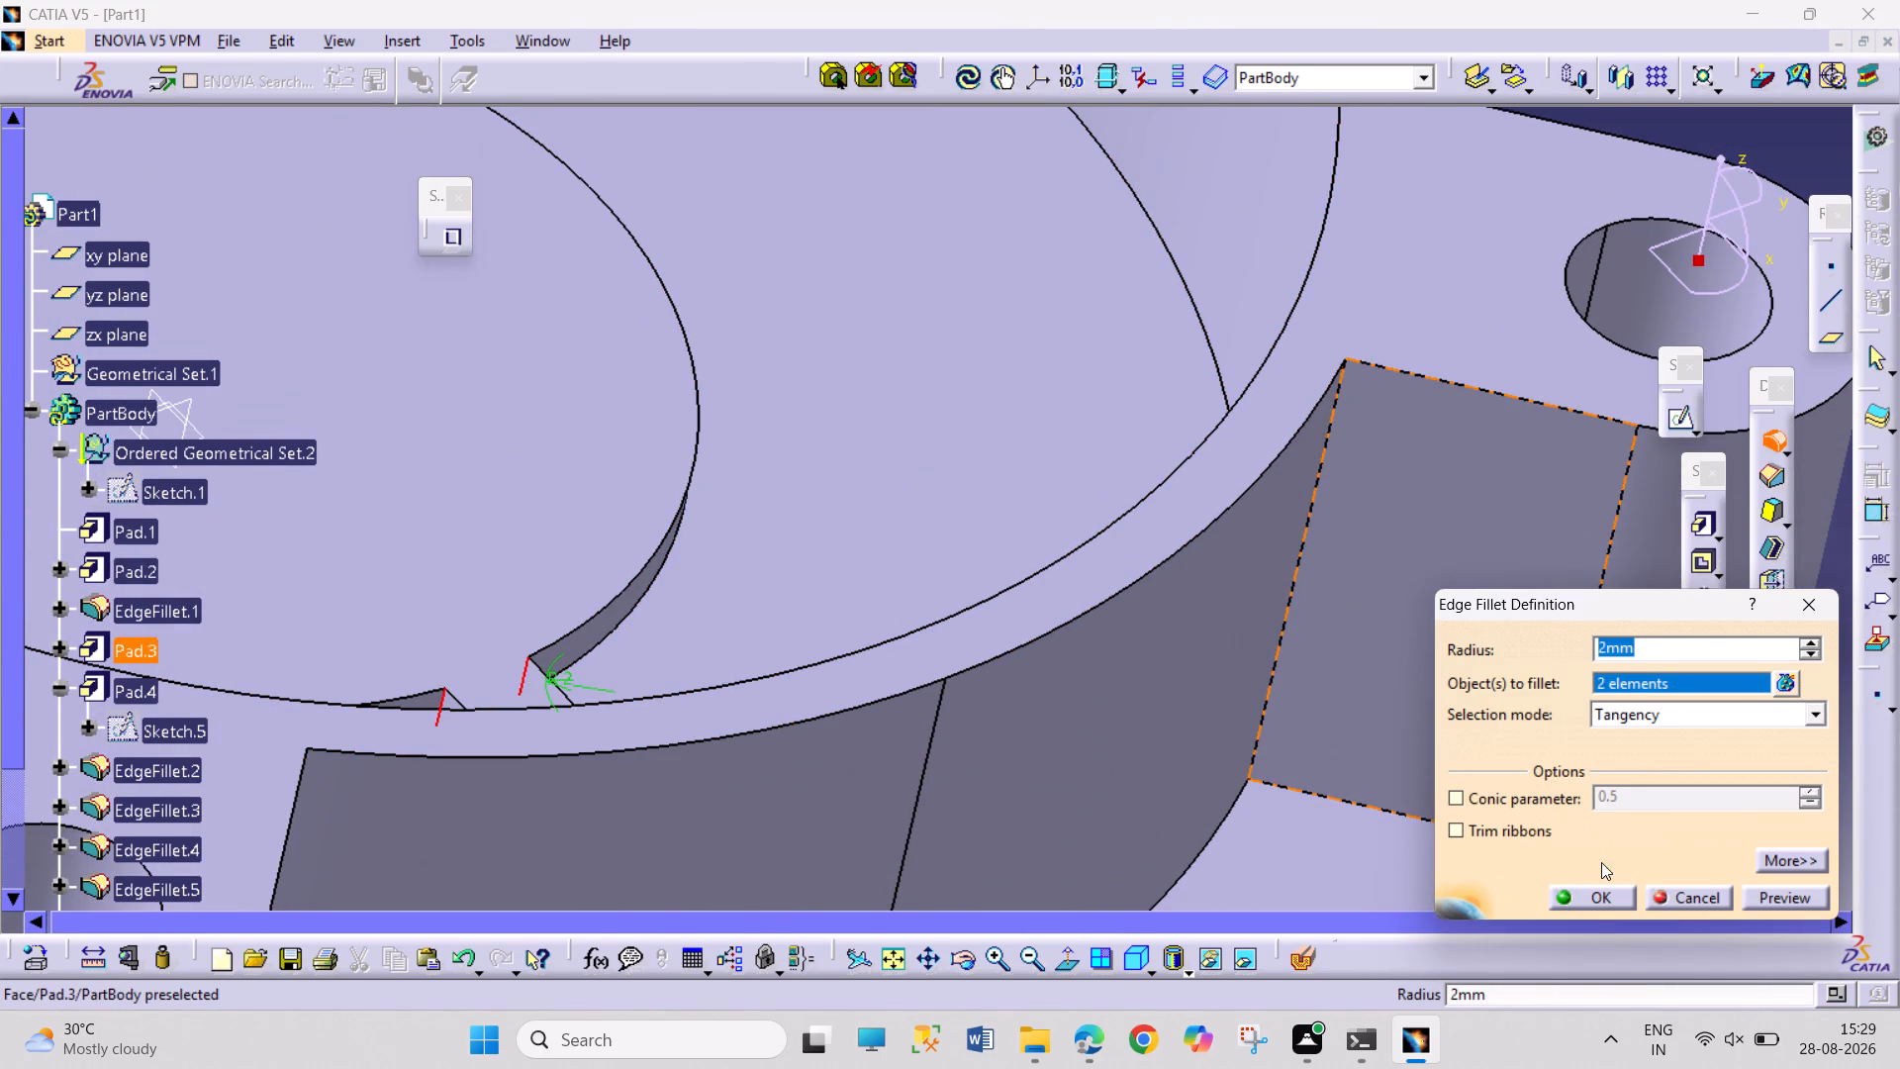
pyautogui.click(1595, 896)
# Apply a 2 mm edge fillet to both vertical corner edges where the third, remaining spoke meets the central hub.
pyautogui.keyDown('ctrl'); pyautogui.moveTo(1188, 497); pyautogui.dragTo(1189, 663, button='middle'); pyautogui.keyUp('ctrl')
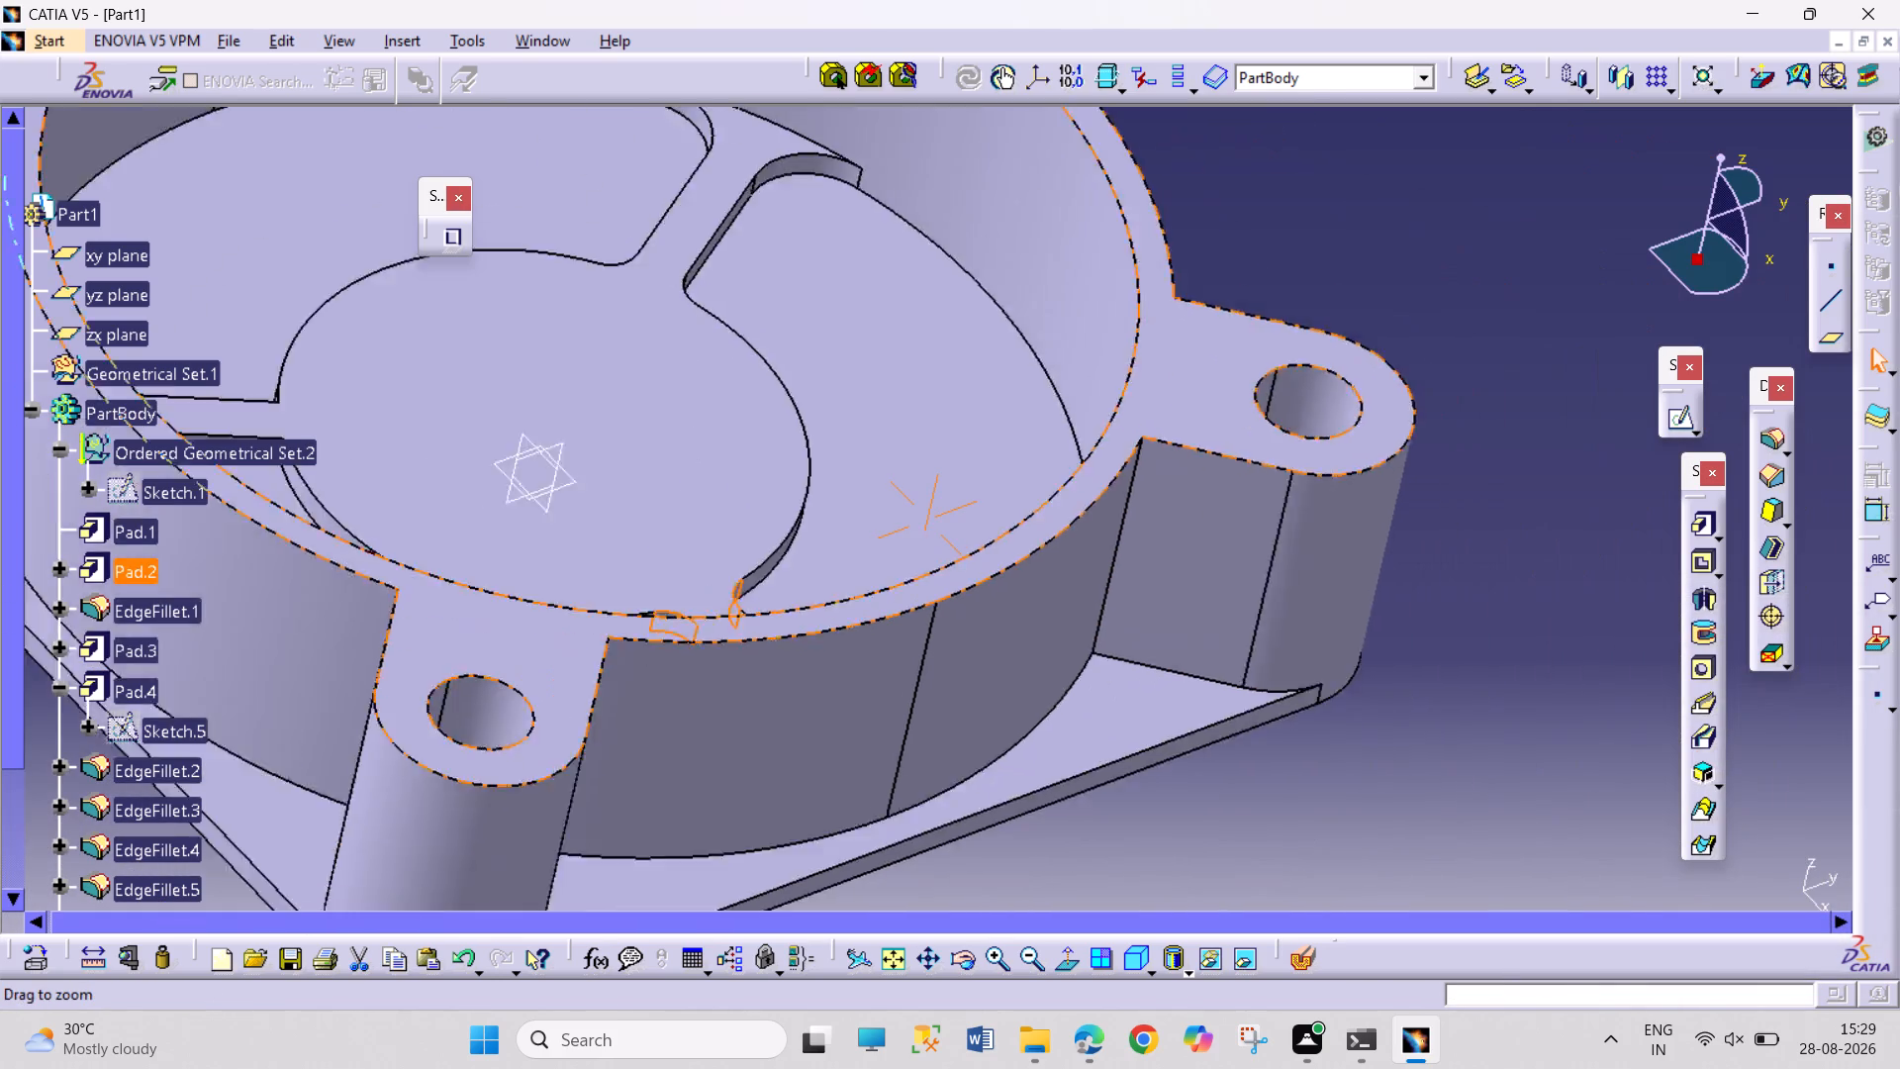
pyautogui.keyDown('ctrl'); pyautogui.moveTo(1189, 663); pyautogui.dragTo(1192, 739, button='middle'); pyautogui.keyUp('ctrl')
pyautogui.moveTo(1305, 456); pyautogui.dragTo(1138, 640, button='middle')
pyautogui.moveTo(1306, 458); pyautogui.dragTo(1138, 640, button='right')
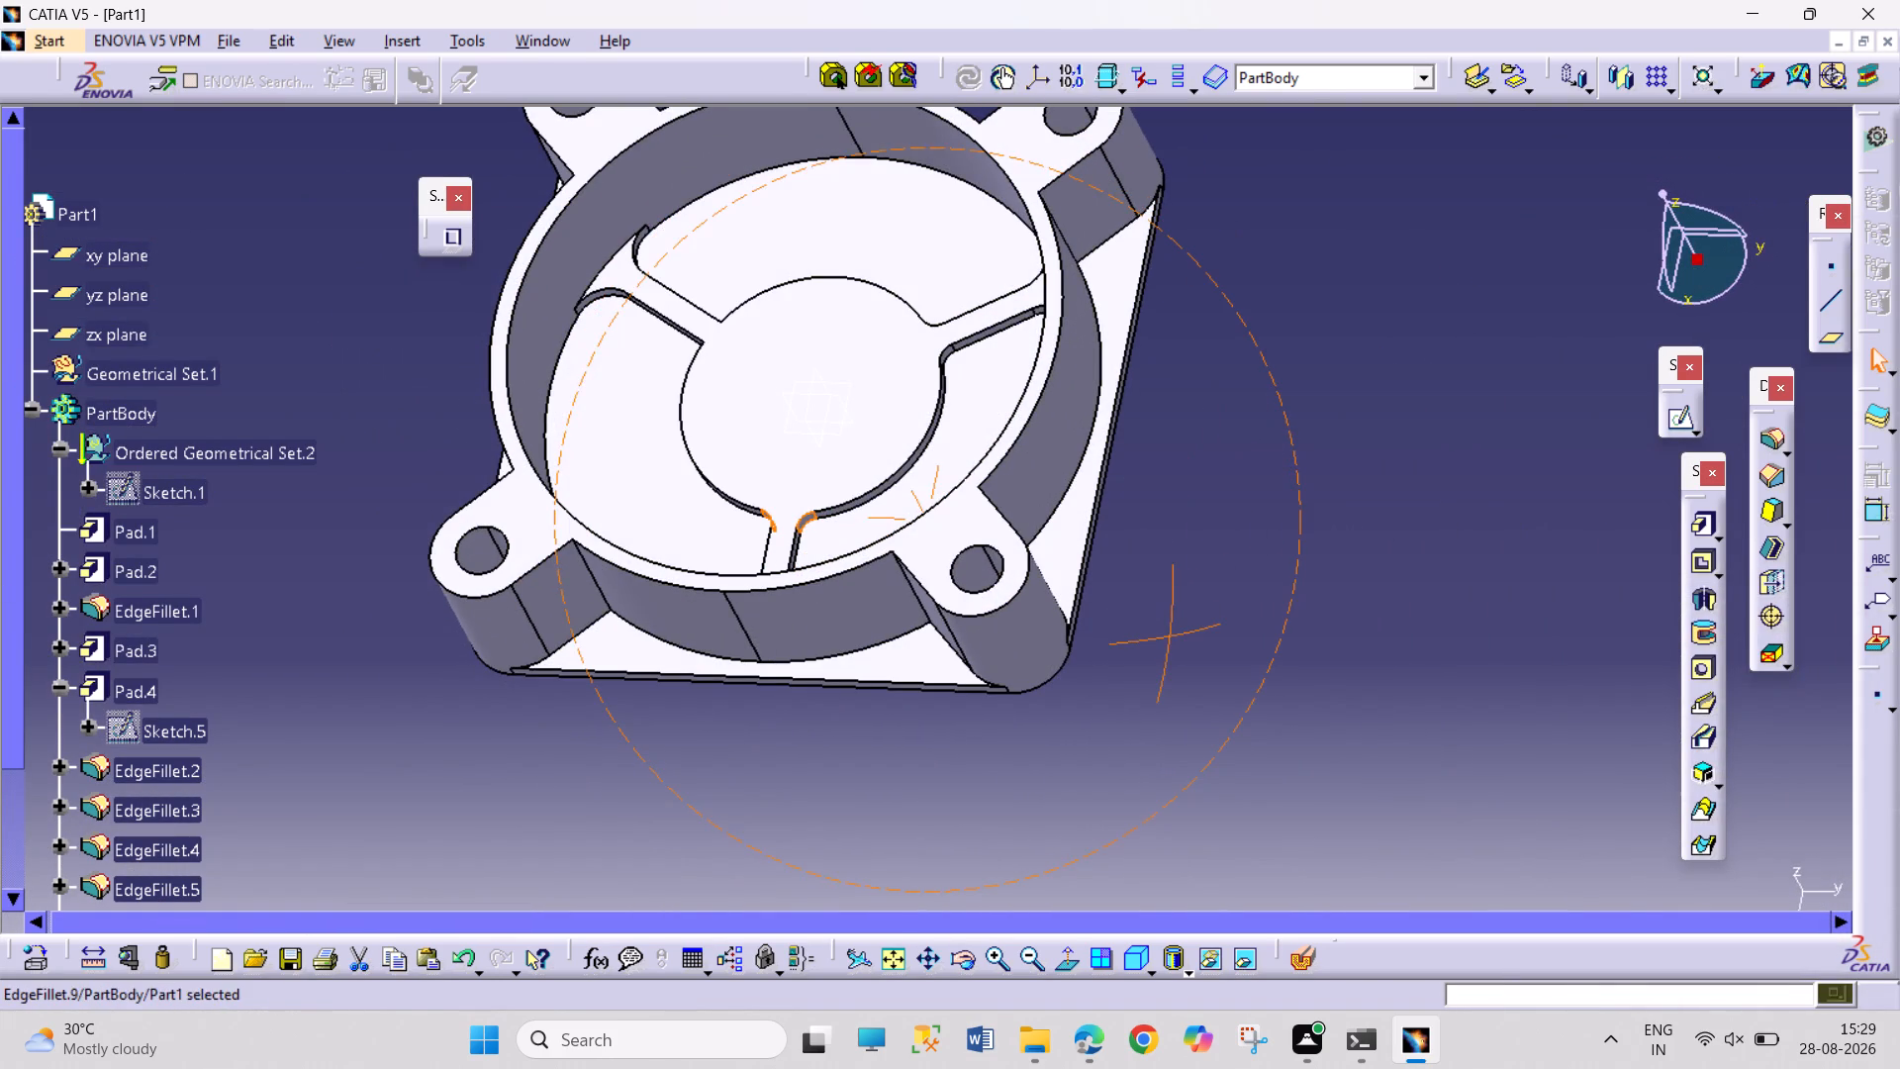
pyautogui.click(1042, 777)
pyautogui.moveTo(922, 756); pyautogui.dragTo(1326, 438, button='middle')
pyautogui.moveTo(925, 757); pyautogui.dragTo(1311, 455, button='right')
pyautogui.keyDown('ctrl'); pyautogui.moveTo(1094, 694); pyautogui.dragTo(1139, 485, button='middle'); pyautogui.keyUp('ctrl')
pyautogui.moveTo(1540, 382); pyautogui.dragTo(1104, 611, button='middle')
pyautogui.moveTo(1538, 387); pyautogui.dragTo(1104, 612, button='right')
pyautogui.moveTo(1145, 734); pyautogui.dragTo(1237, 676, button='middle')
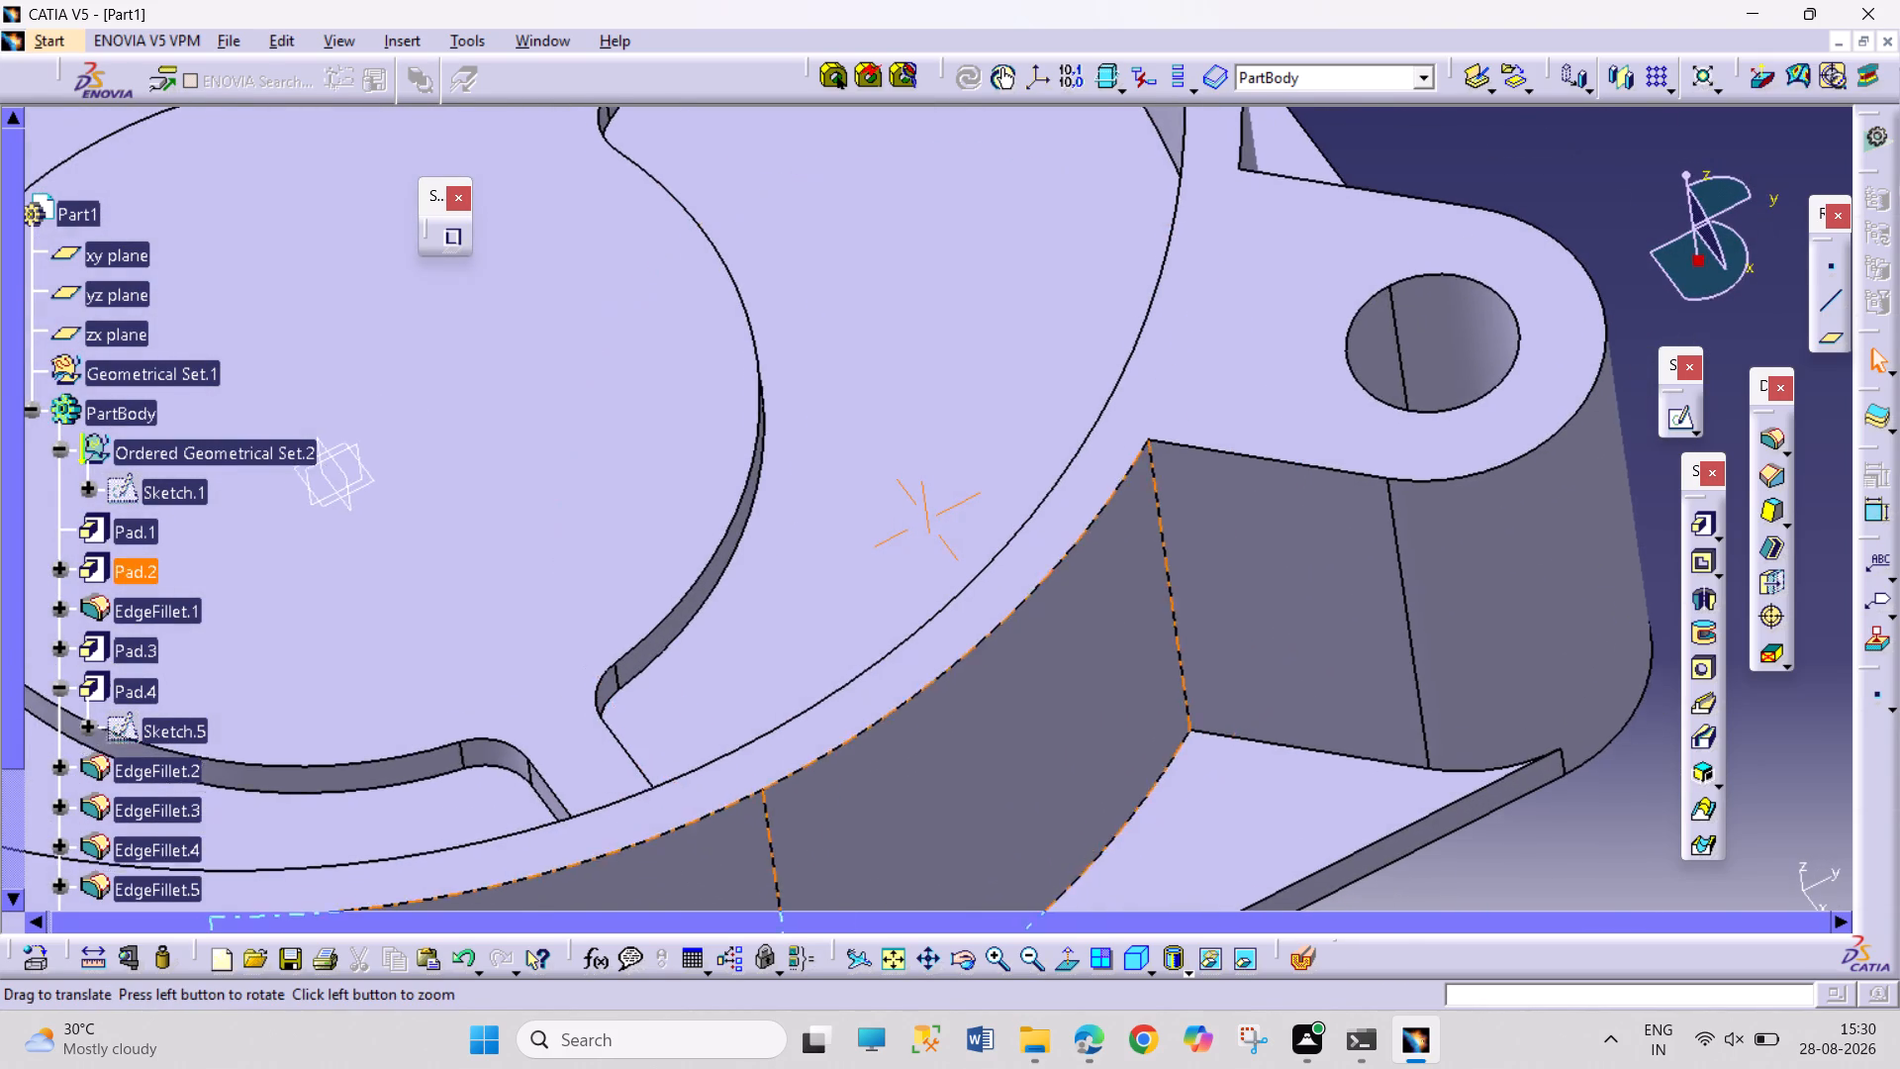
pyautogui.moveTo(1237, 676); pyautogui.dragTo(1899, 656, button='middle')
pyautogui.keyDown('ctrl'); pyautogui.moveTo(561, 637); pyautogui.dragTo(604, 565, button='middle'); pyautogui.keyUp('ctrl')
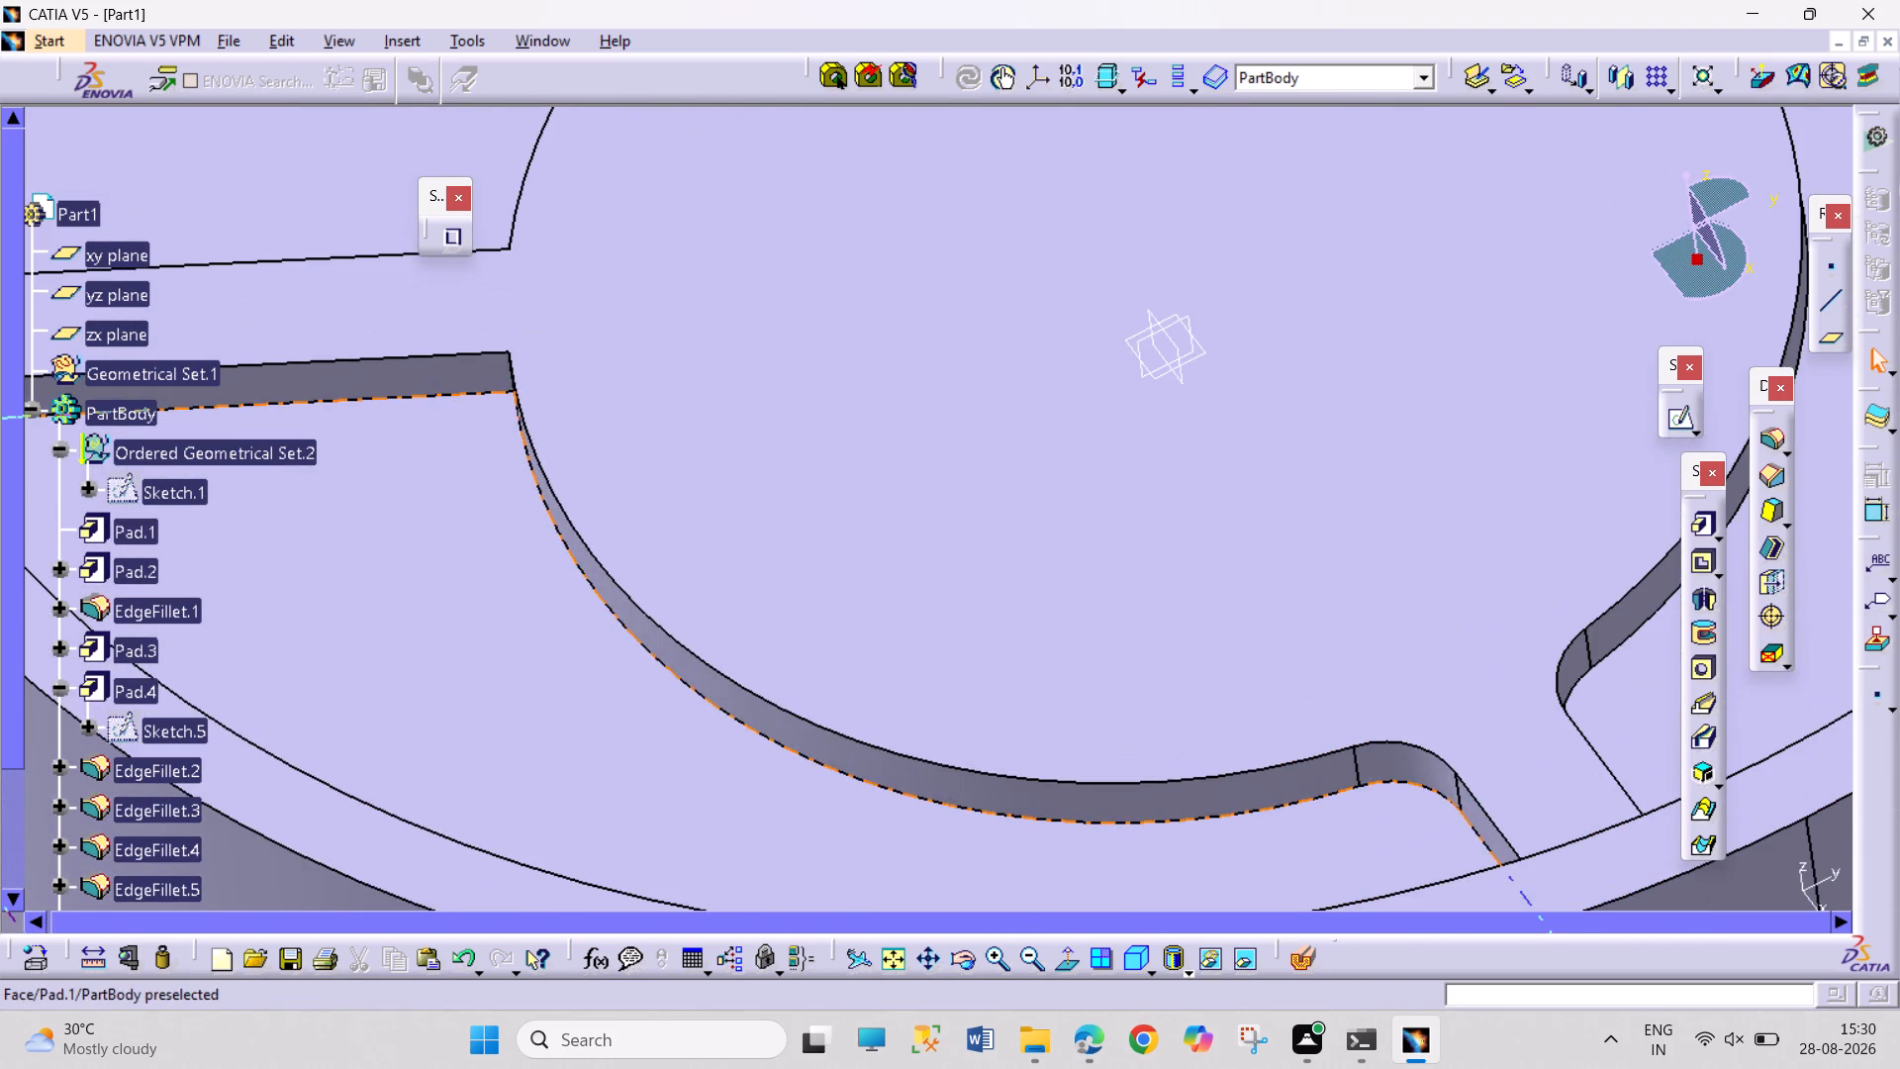
pyautogui.moveTo(502, 561); pyautogui.dragTo(660, 633, button='middle')
pyautogui.moveTo(517, 573); pyautogui.dragTo(660, 633, button='right')
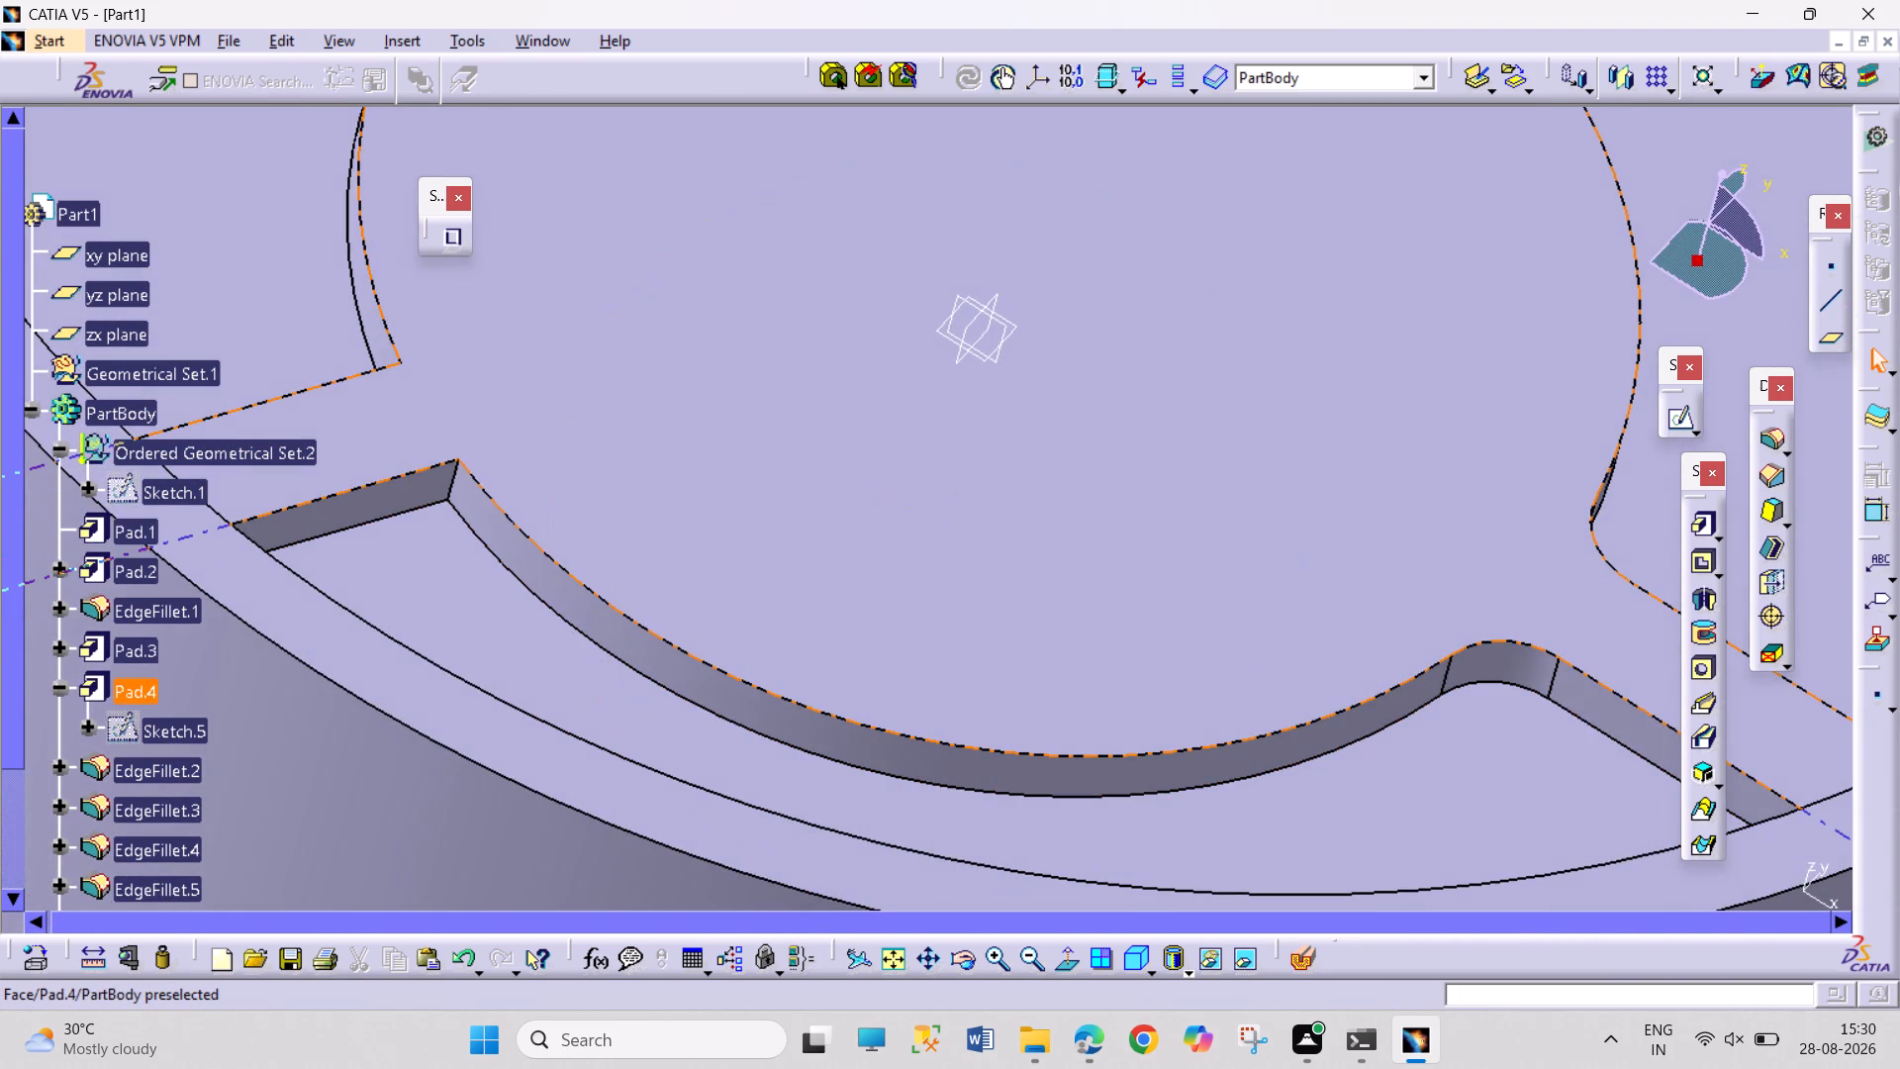
pyautogui.click(1769, 439)
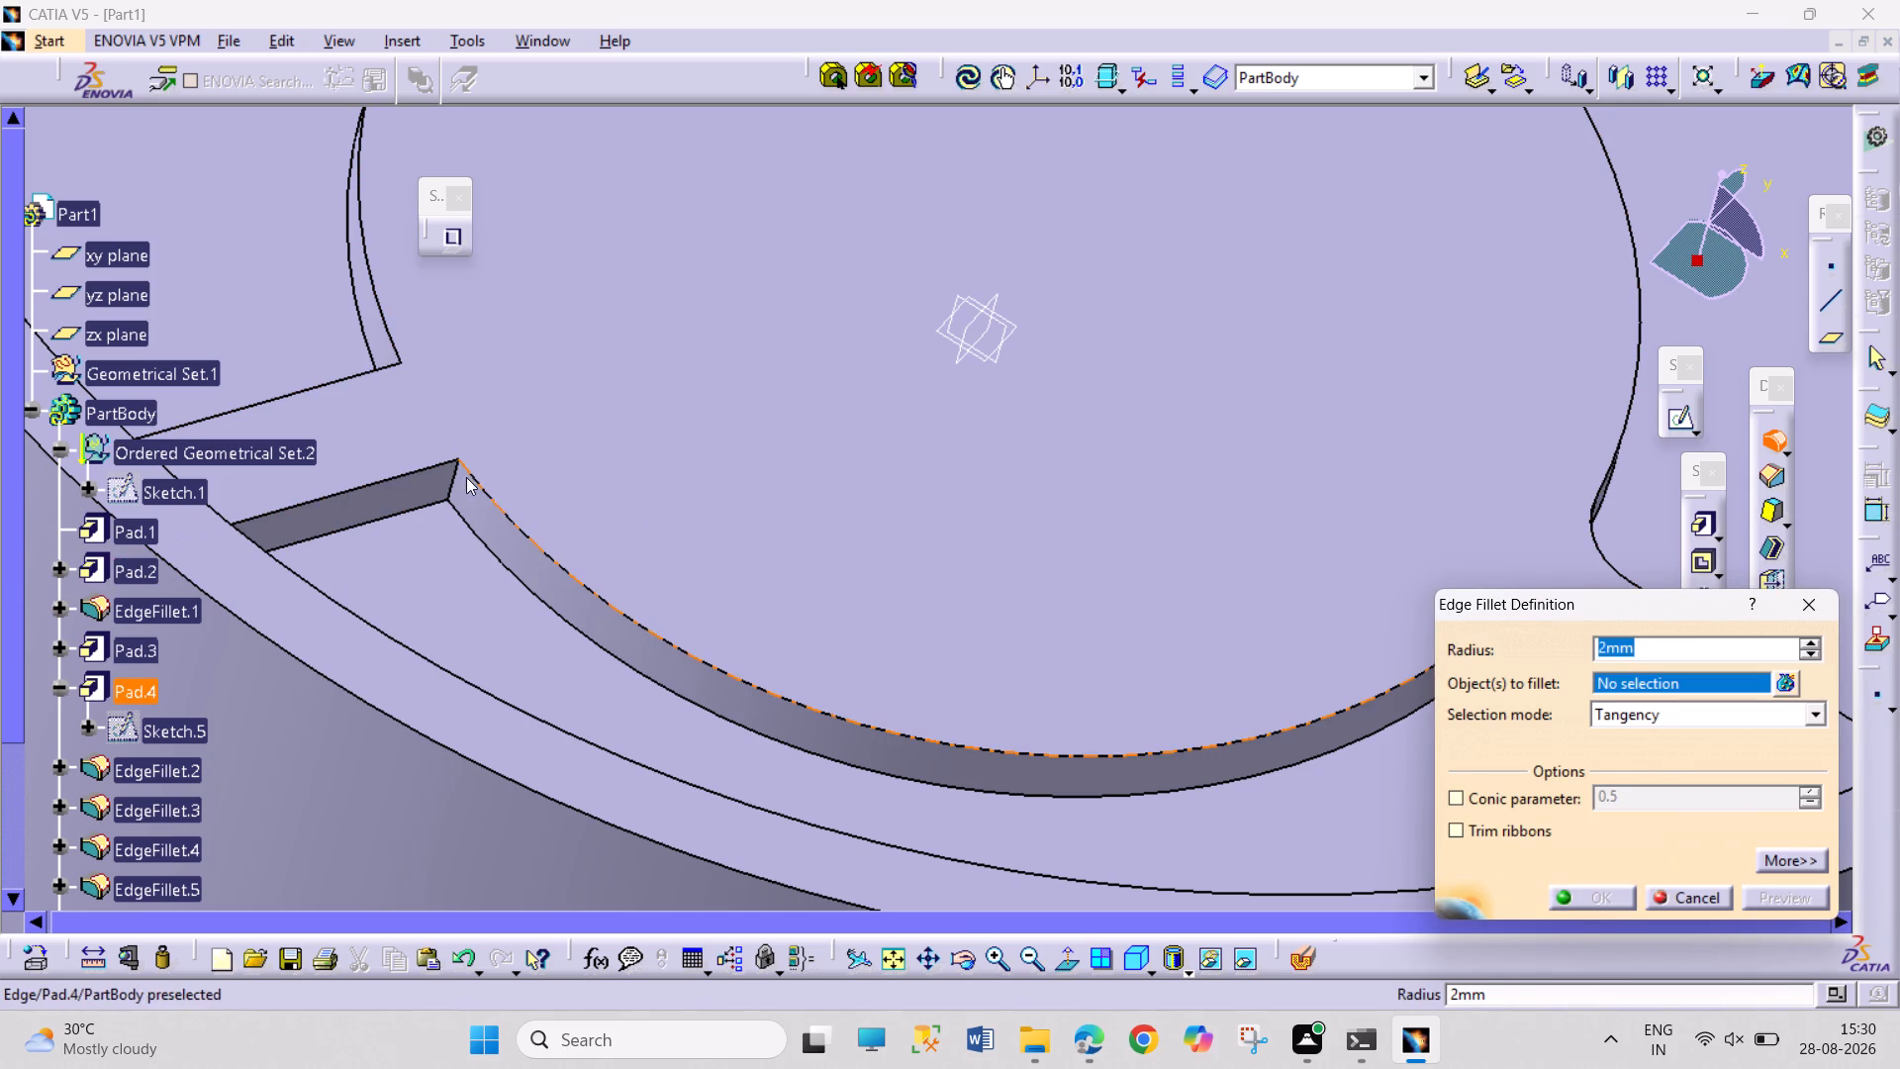
pyautogui.click(453, 478)
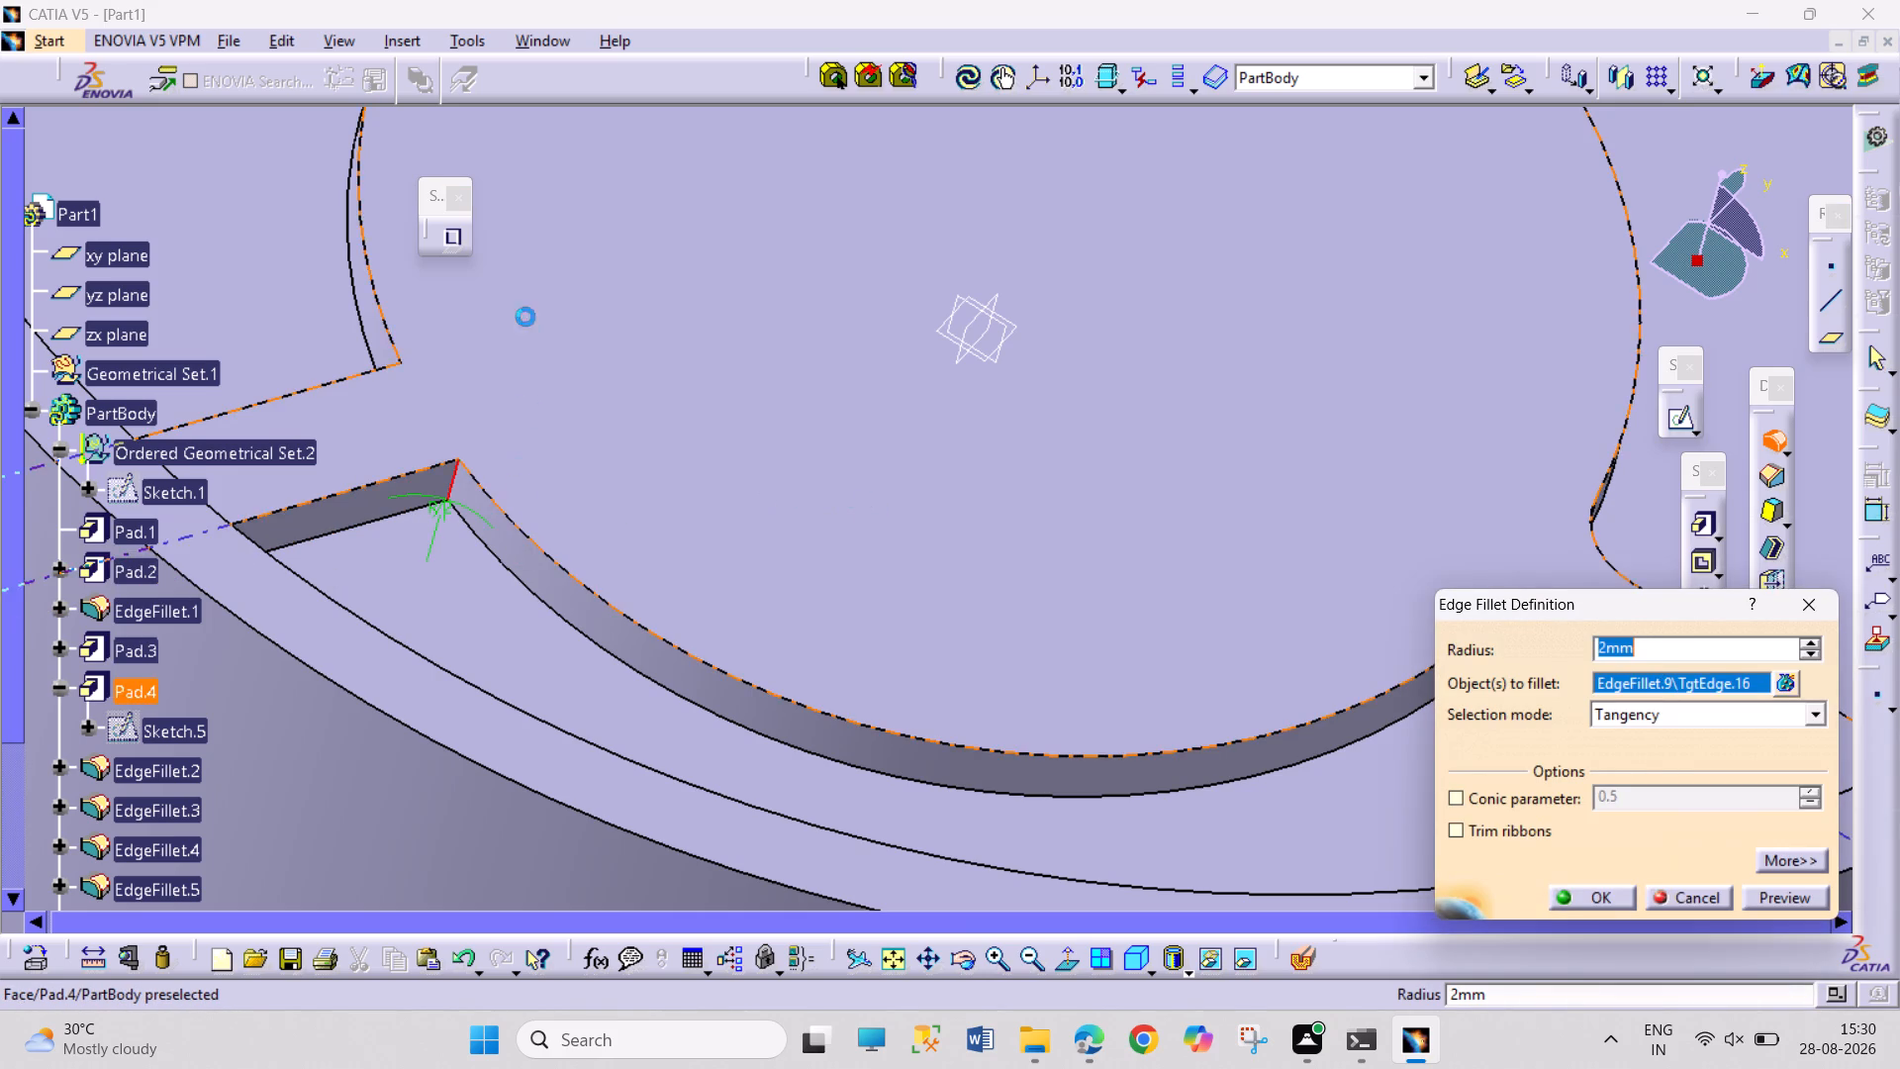
pyautogui.moveTo(301, 257); pyautogui.dragTo(740, 513, button='middle')
pyautogui.moveTo(319, 286); pyautogui.dragTo(740, 513, button='right')
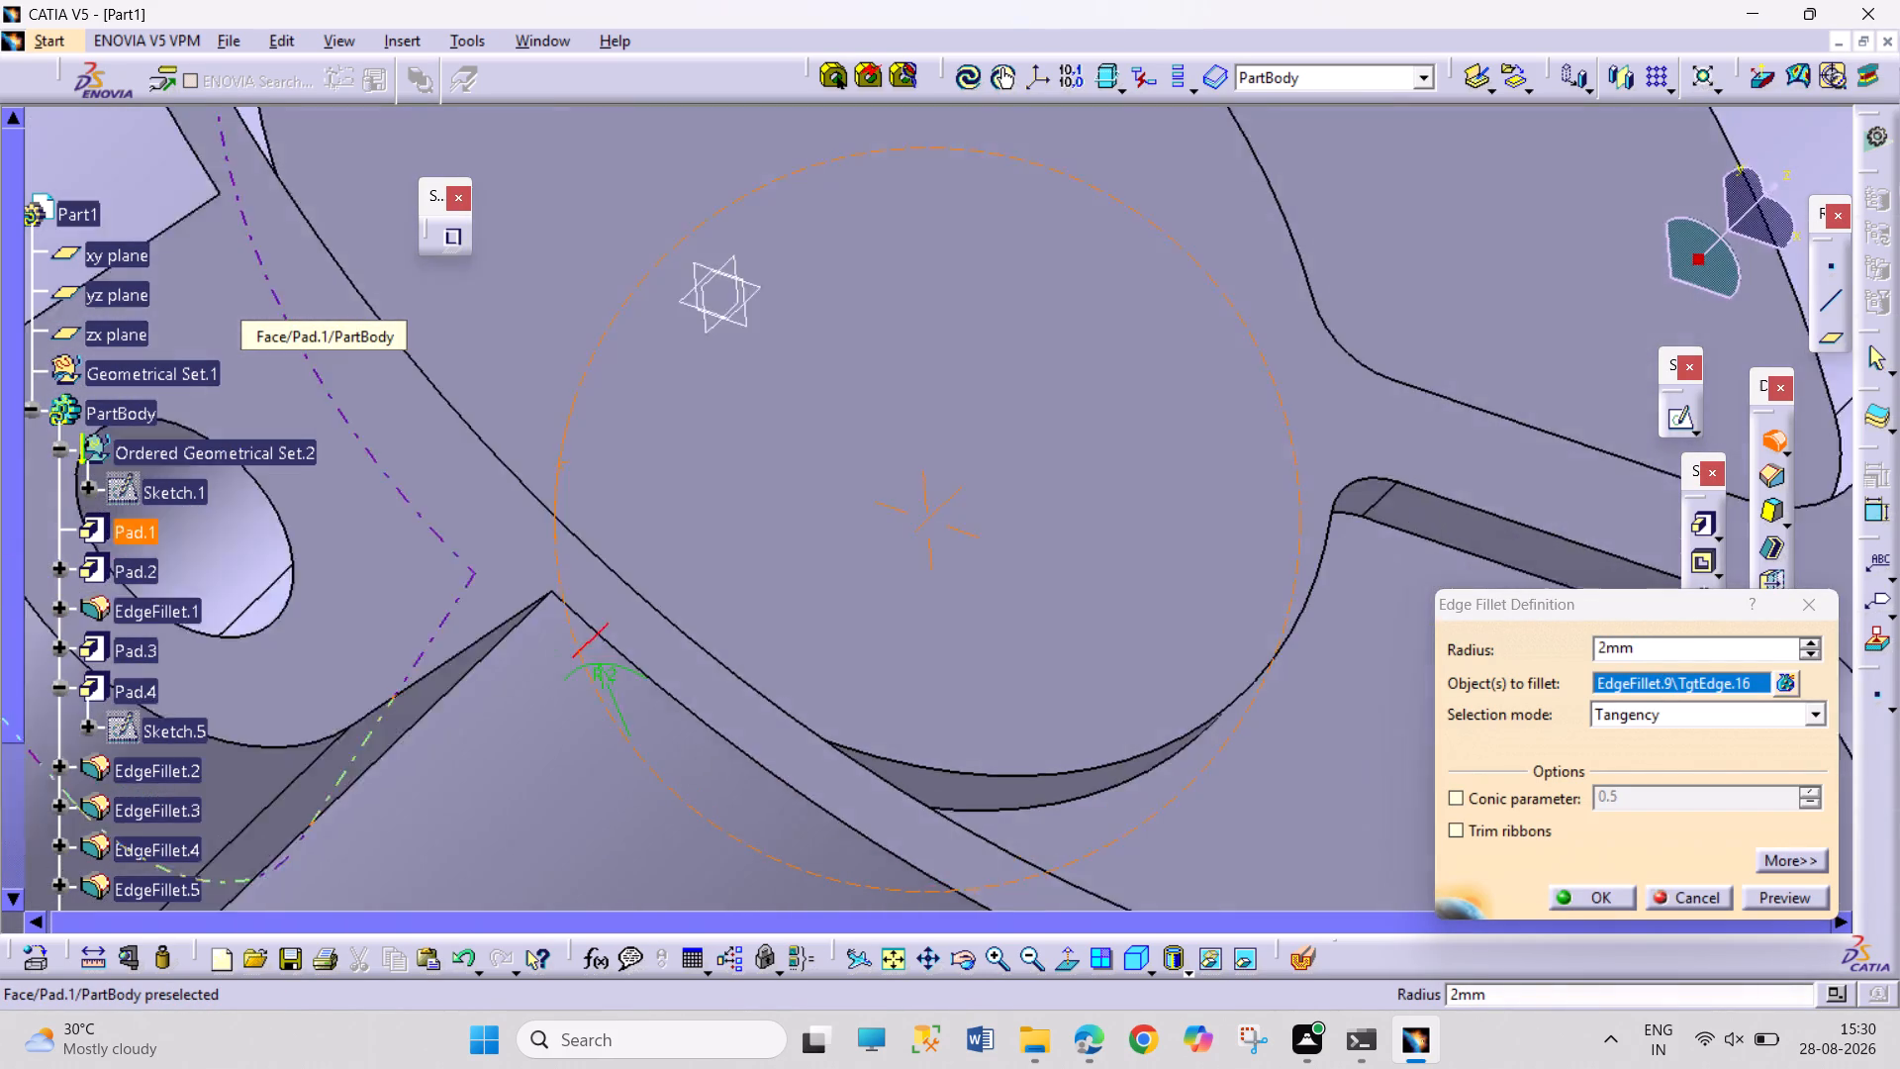
pyautogui.moveTo(740, 513); pyautogui.dragTo(731, 631, button='middle')
pyautogui.moveTo(740, 513); pyautogui.dragTo(731, 631, button='right')
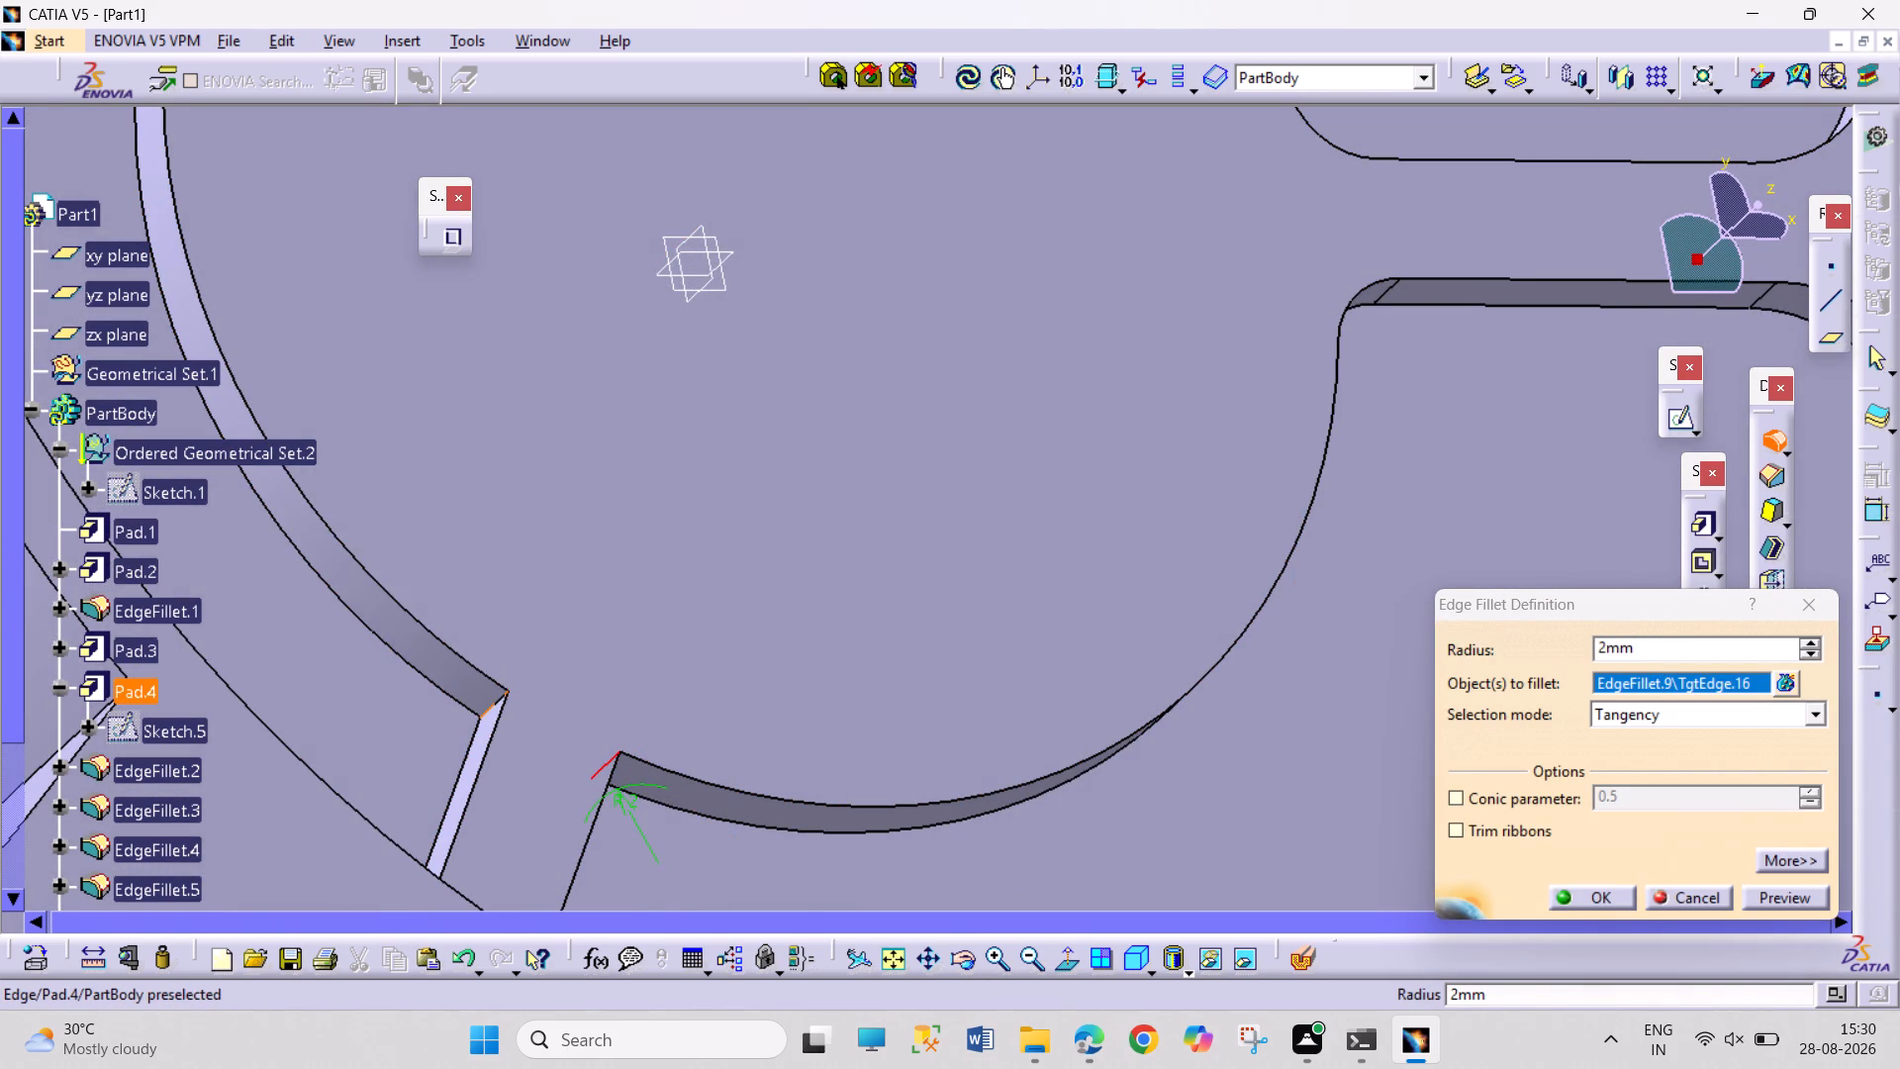
pyautogui.click(489, 707)
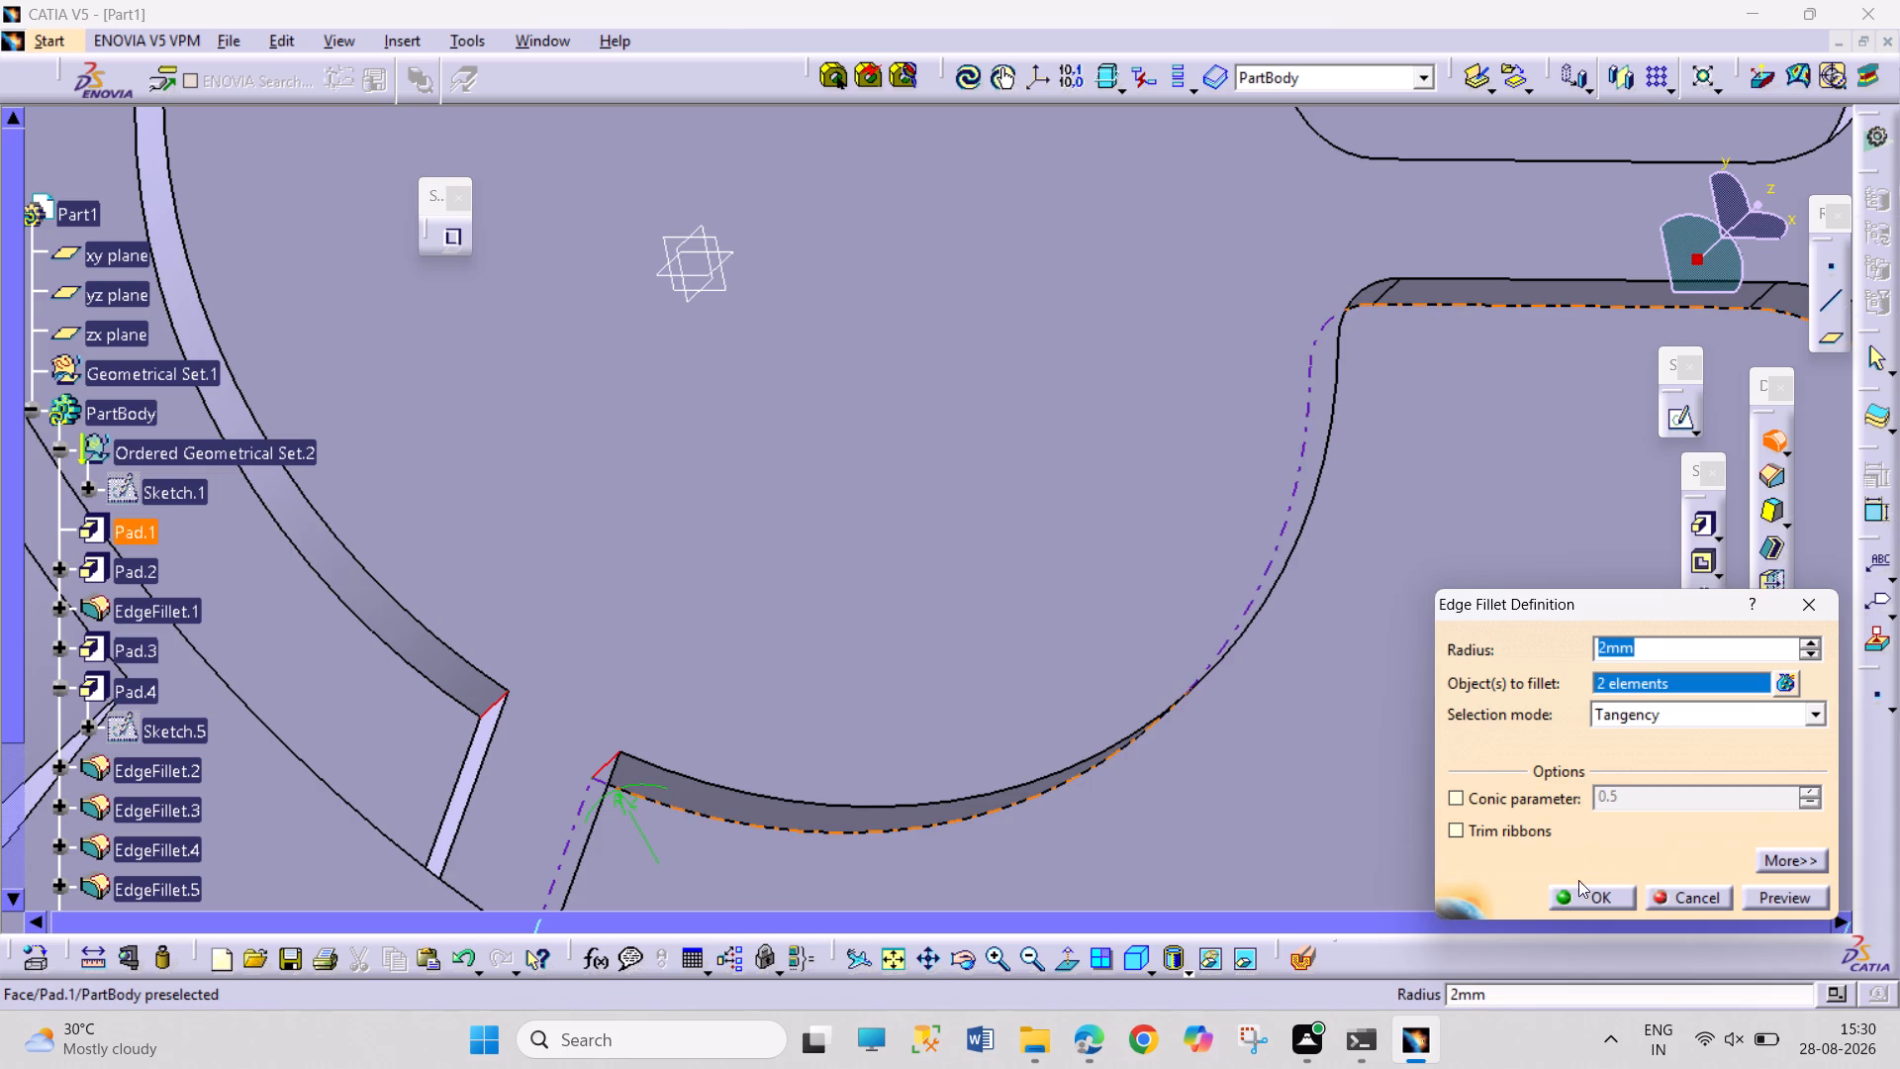
pyautogui.click(1575, 890)
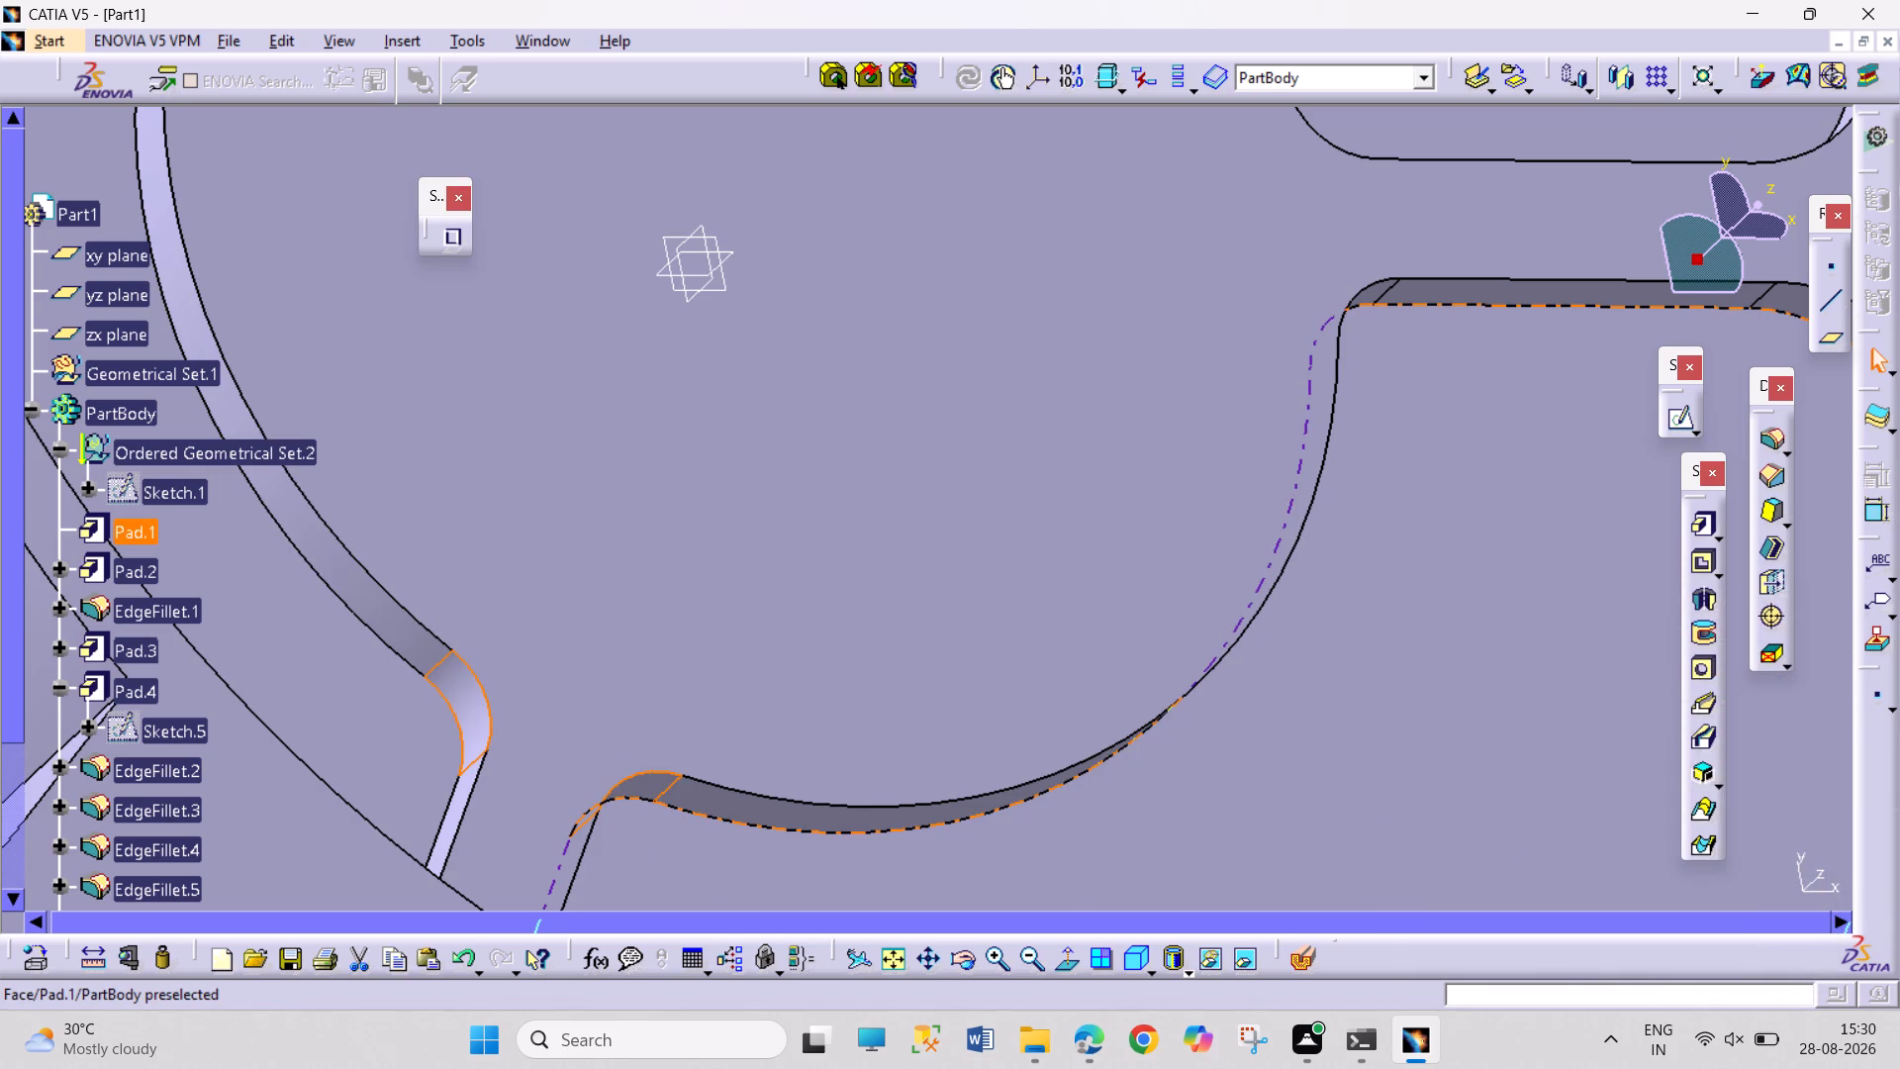
# Inspect the whole filleted housing and examine the PDF drawing's front view and Detail D for the central boss geometry.
pyautogui.click(902, 955)
pyautogui.click(1359, 729)
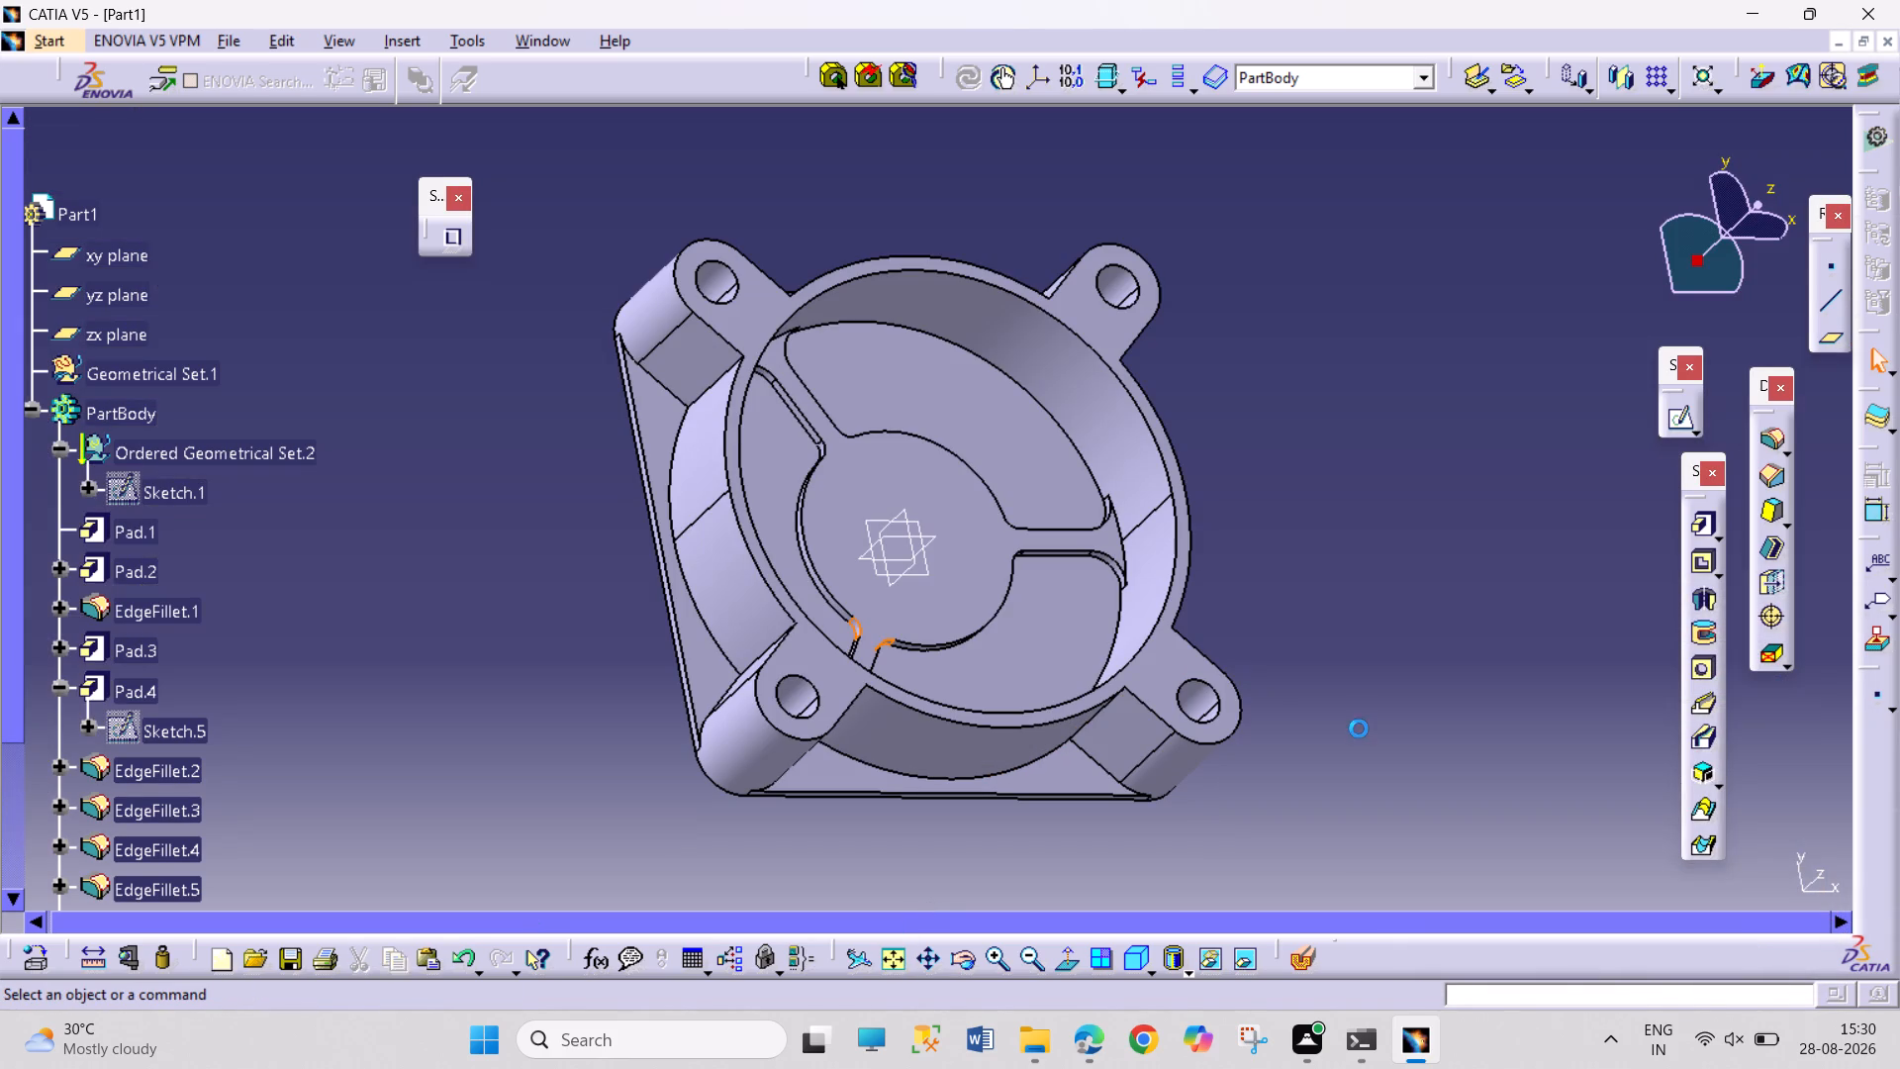
pyautogui.moveTo(1323, 708); pyautogui.dragTo(1228, 673, button='middle')
pyautogui.moveTo(1323, 708); pyautogui.dragTo(1228, 673, button='right')
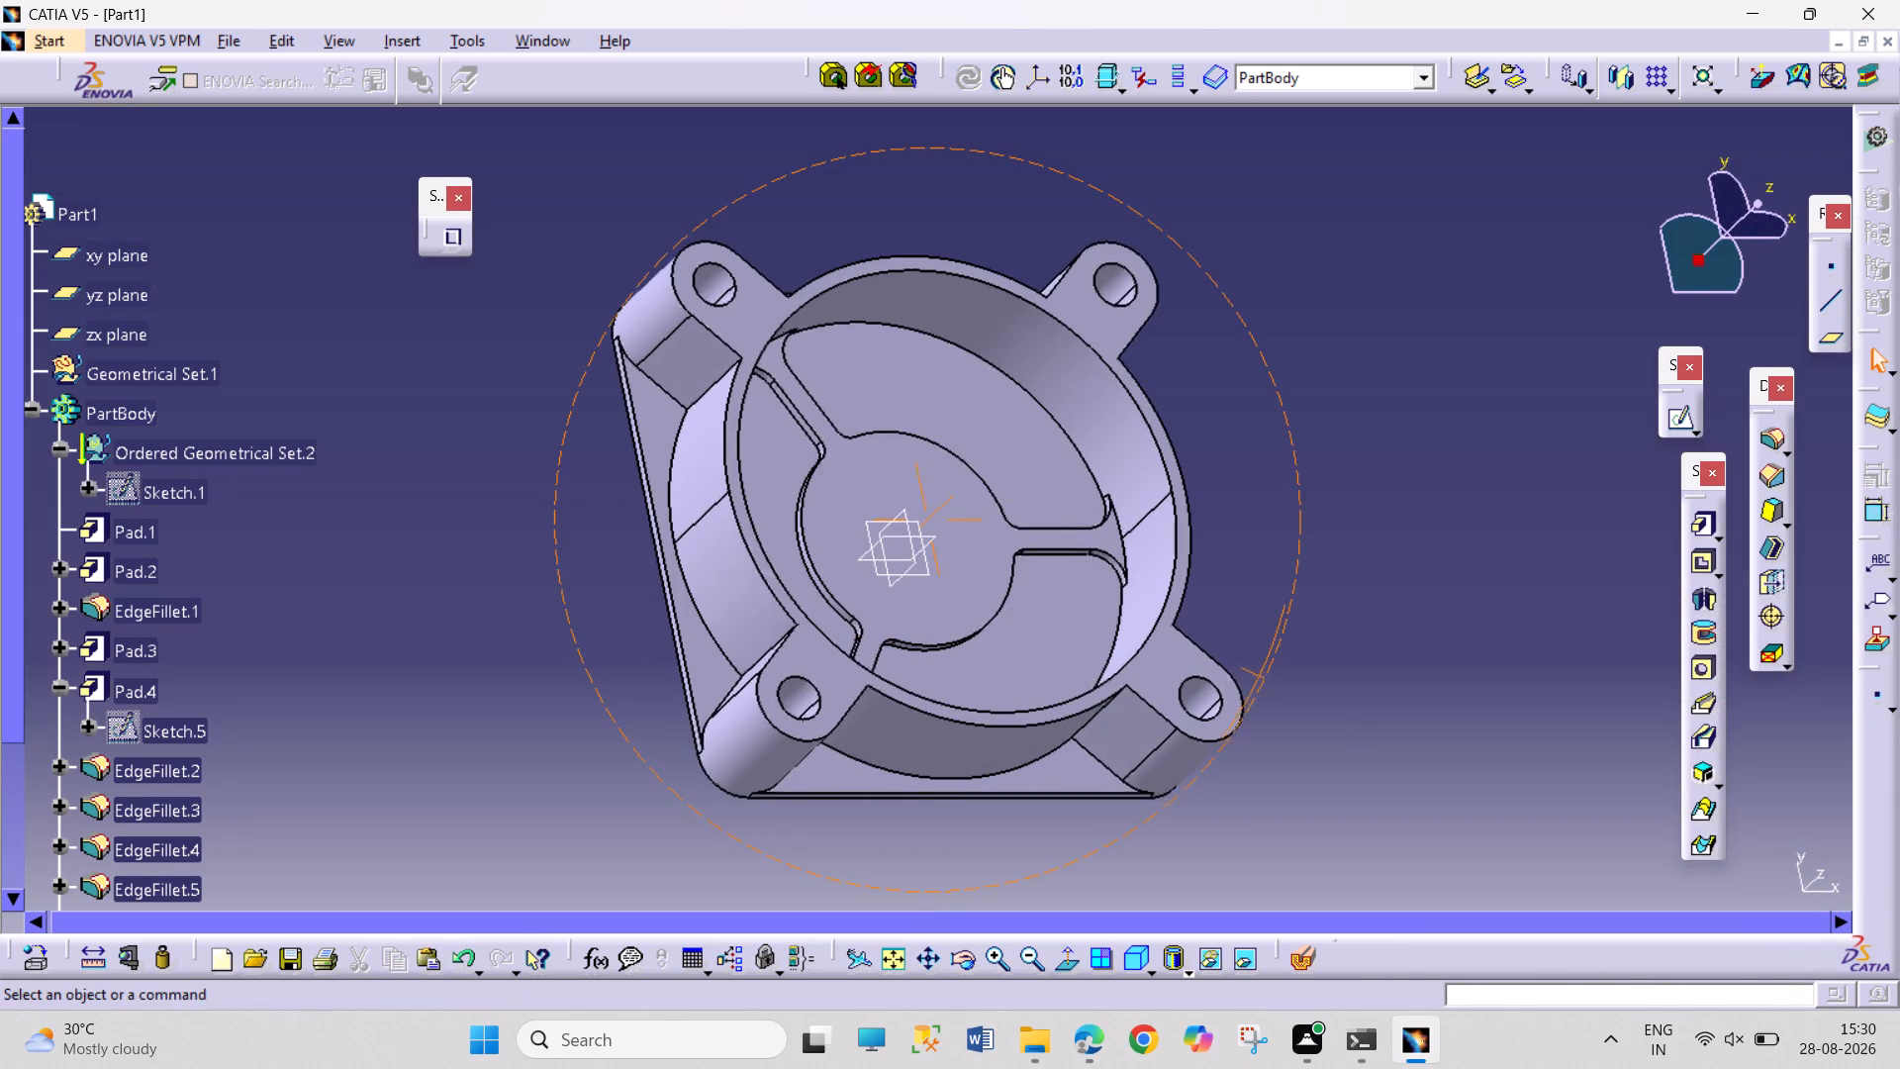
pyautogui.moveTo(1228, 673); pyautogui.dragTo(1060, 781, button='middle')
pyautogui.moveTo(1228, 673); pyautogui.dragTo(1061, 782, button='right')
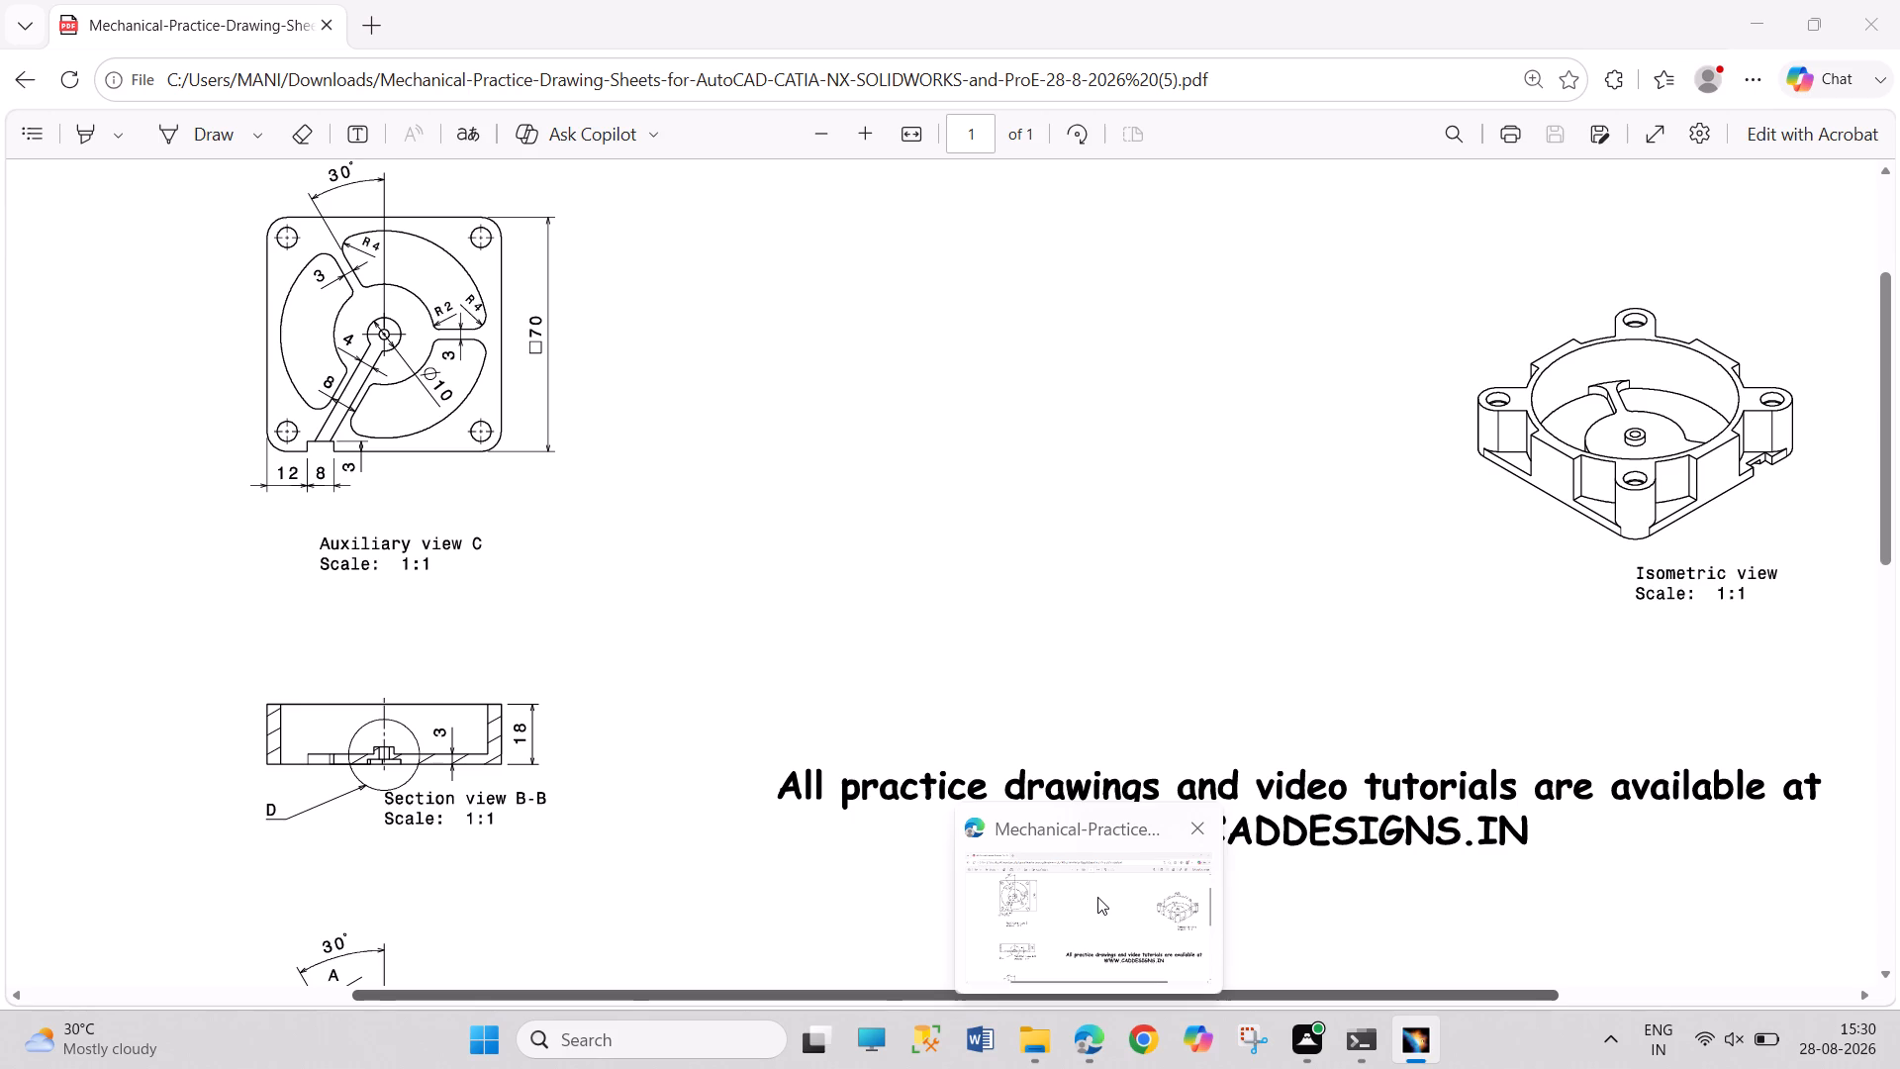
pyautogui.click(1097, 897)
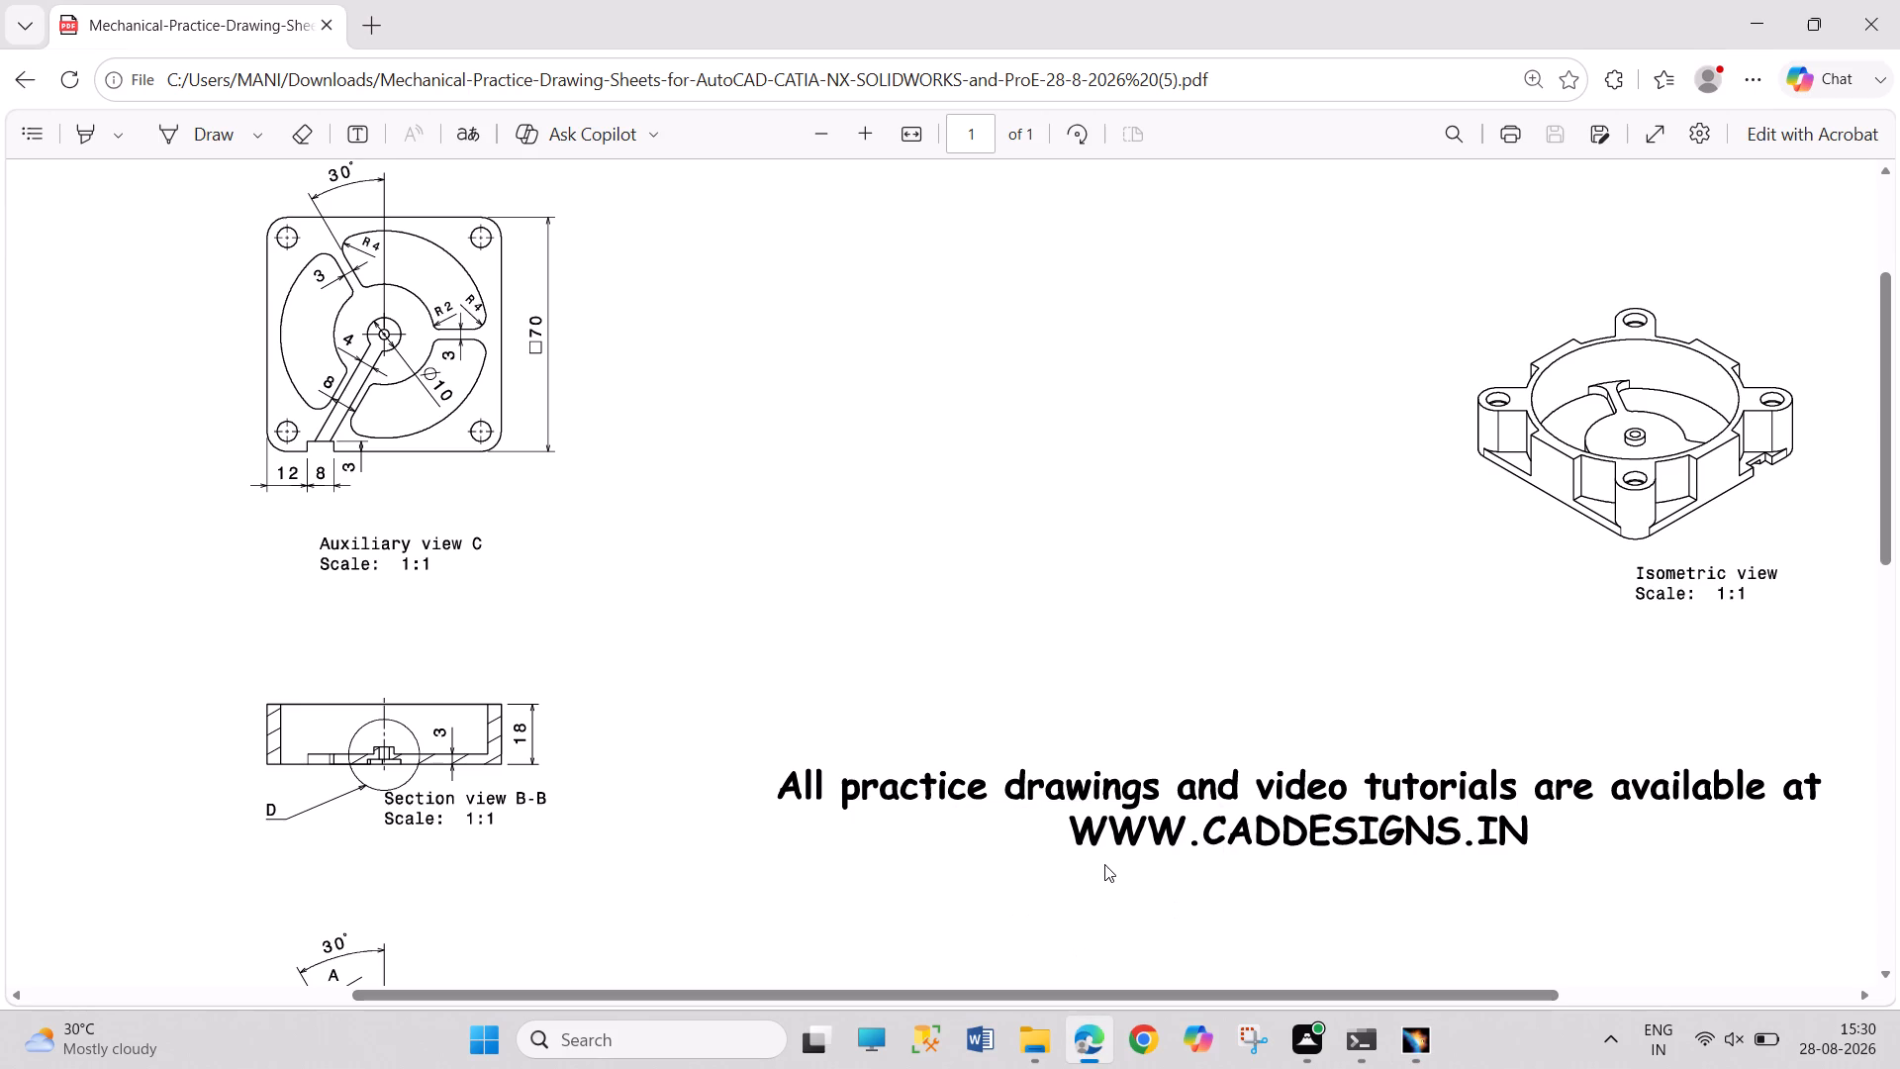
pyautogui.scroll(-4, 1104, 859)
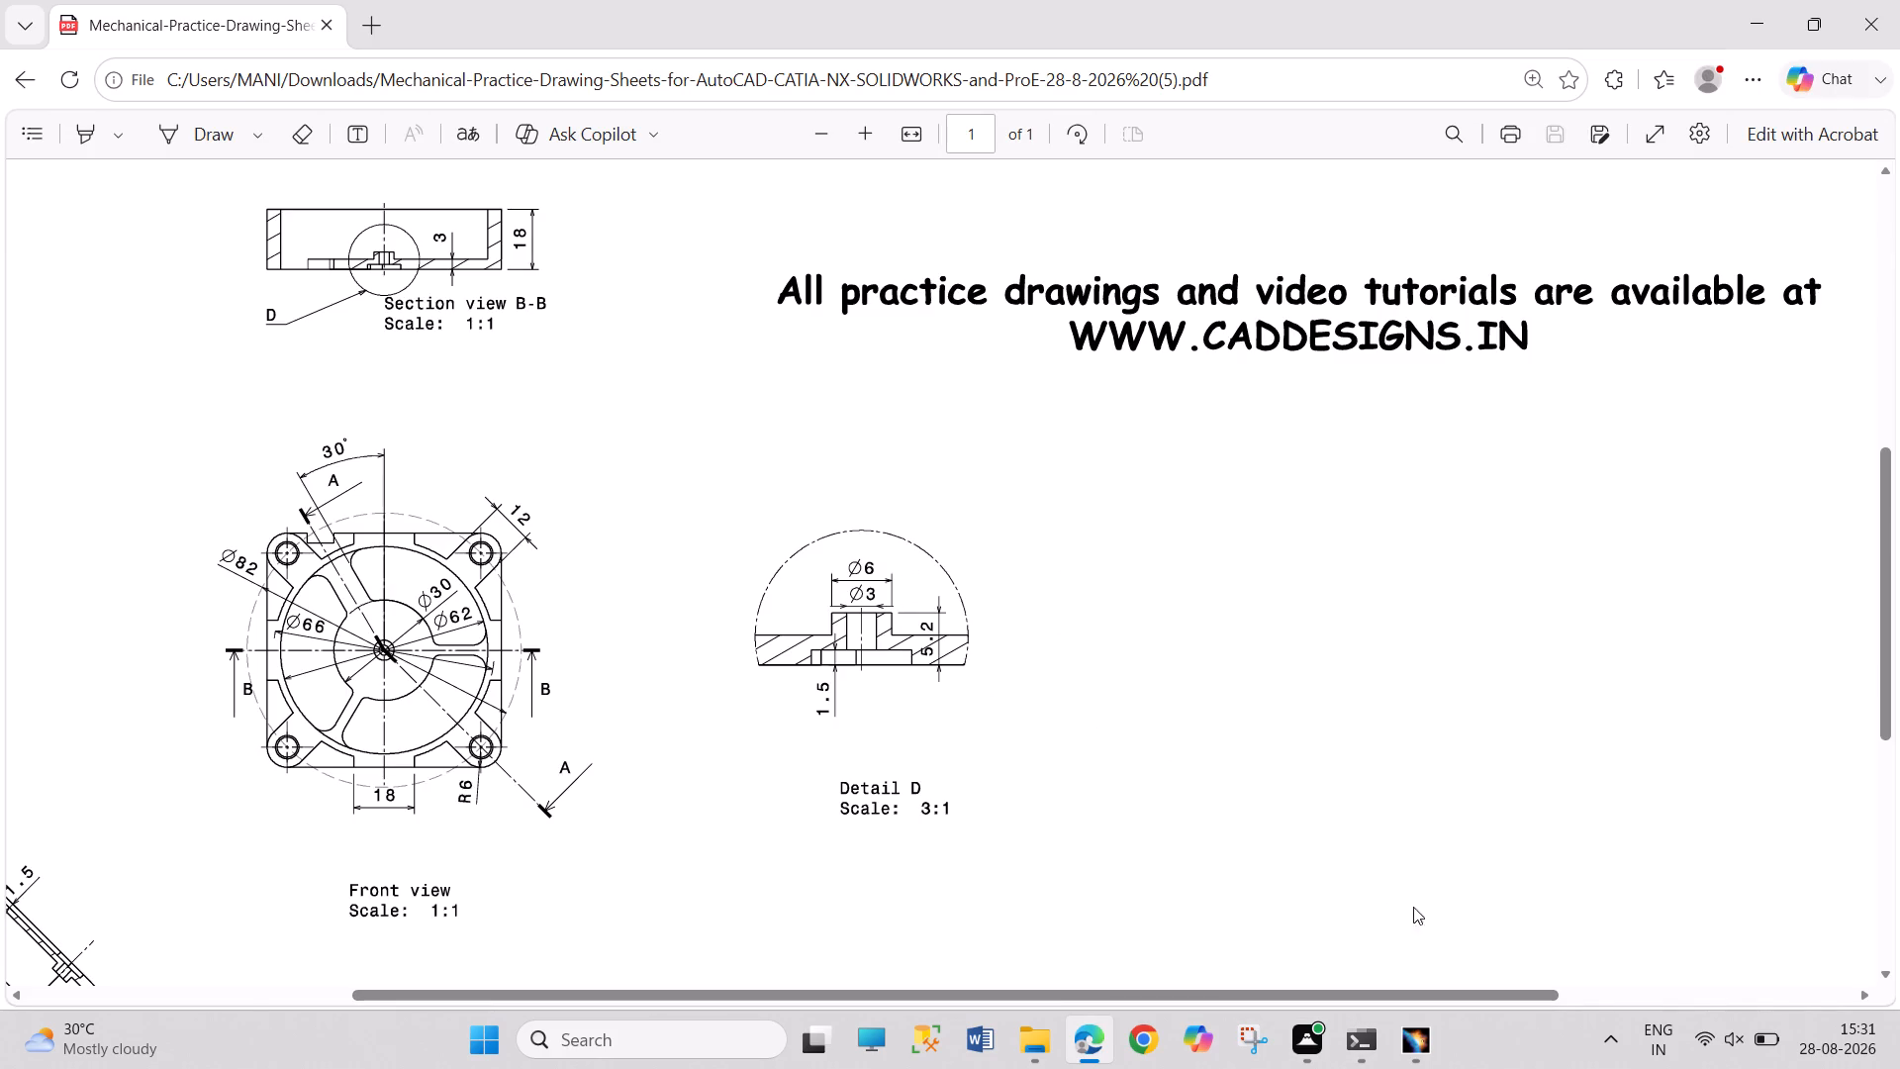
pyautogui.click(1409, 1010)
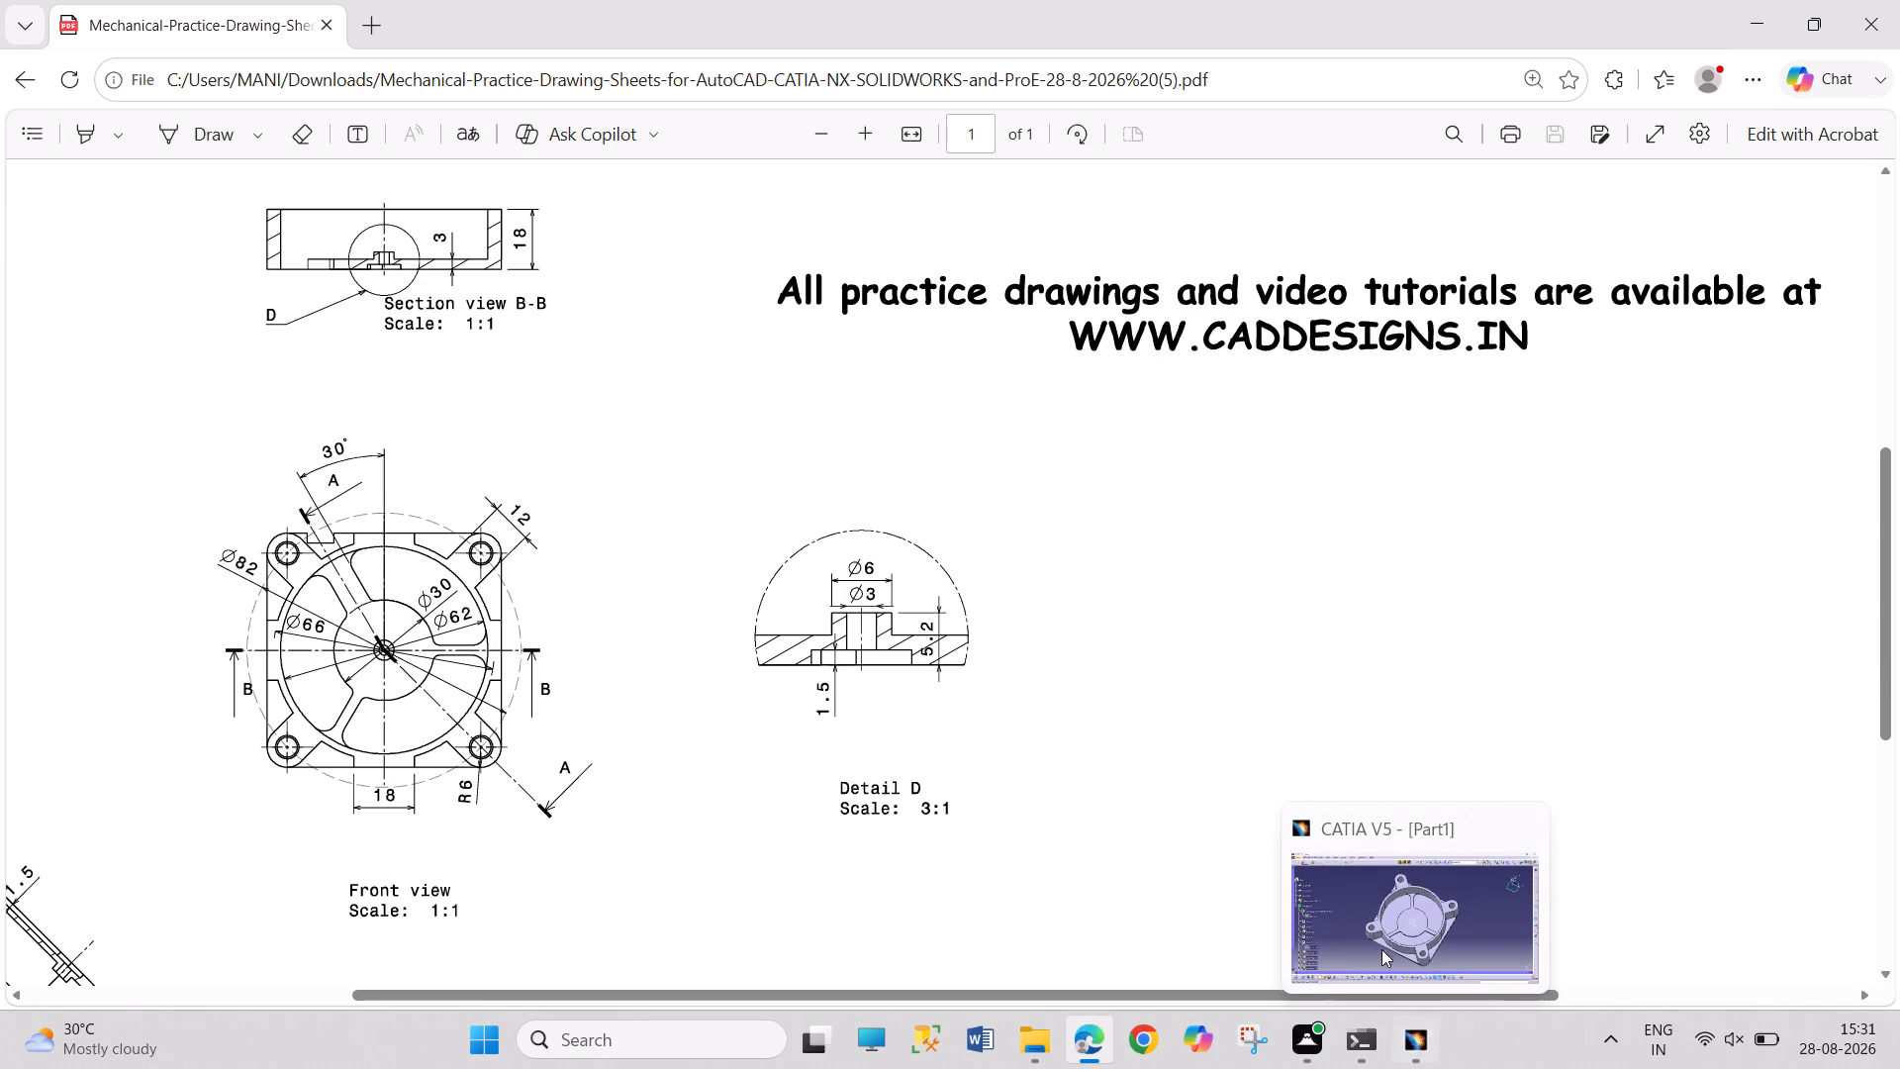
pyautogui.click(1399, 1038)
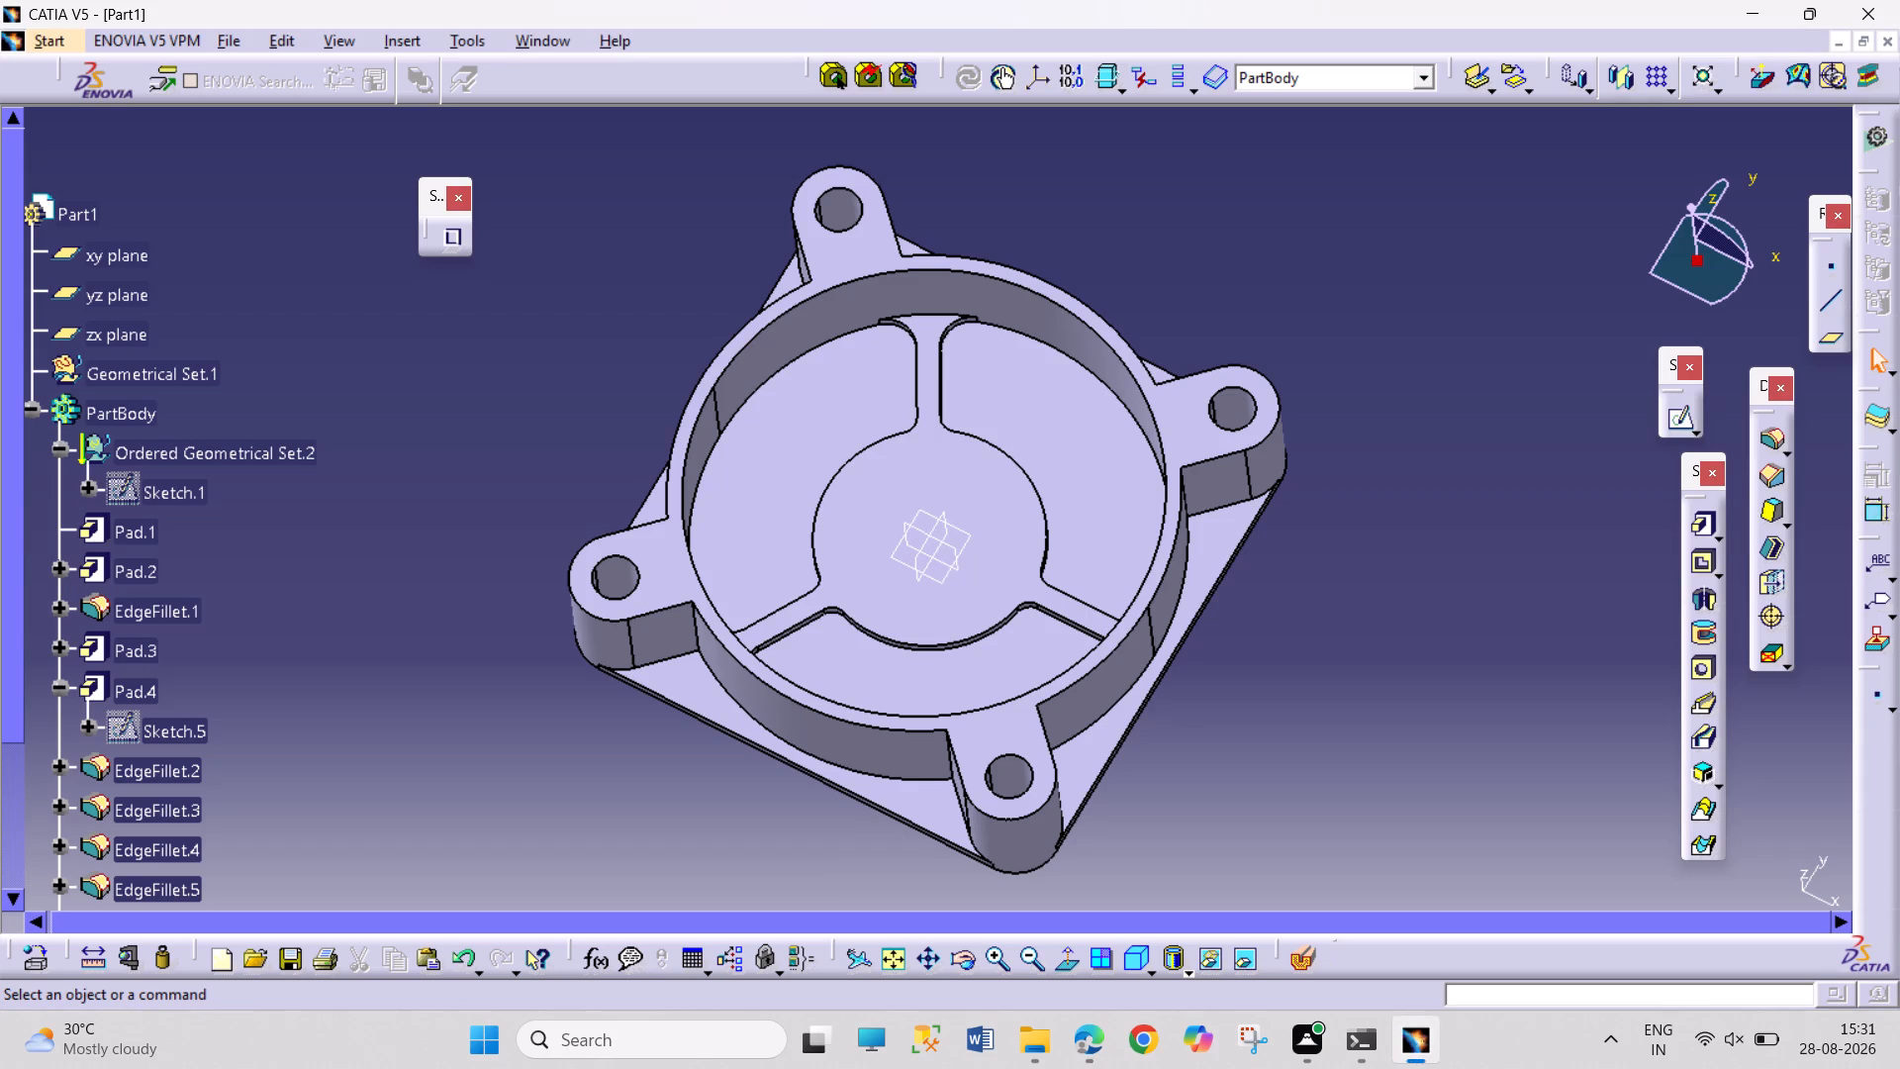
# Start a sketch on the central hub's top face and draw a circle near the sketch origin, inside the hub outline.
pyautogui.click(1017, 546)
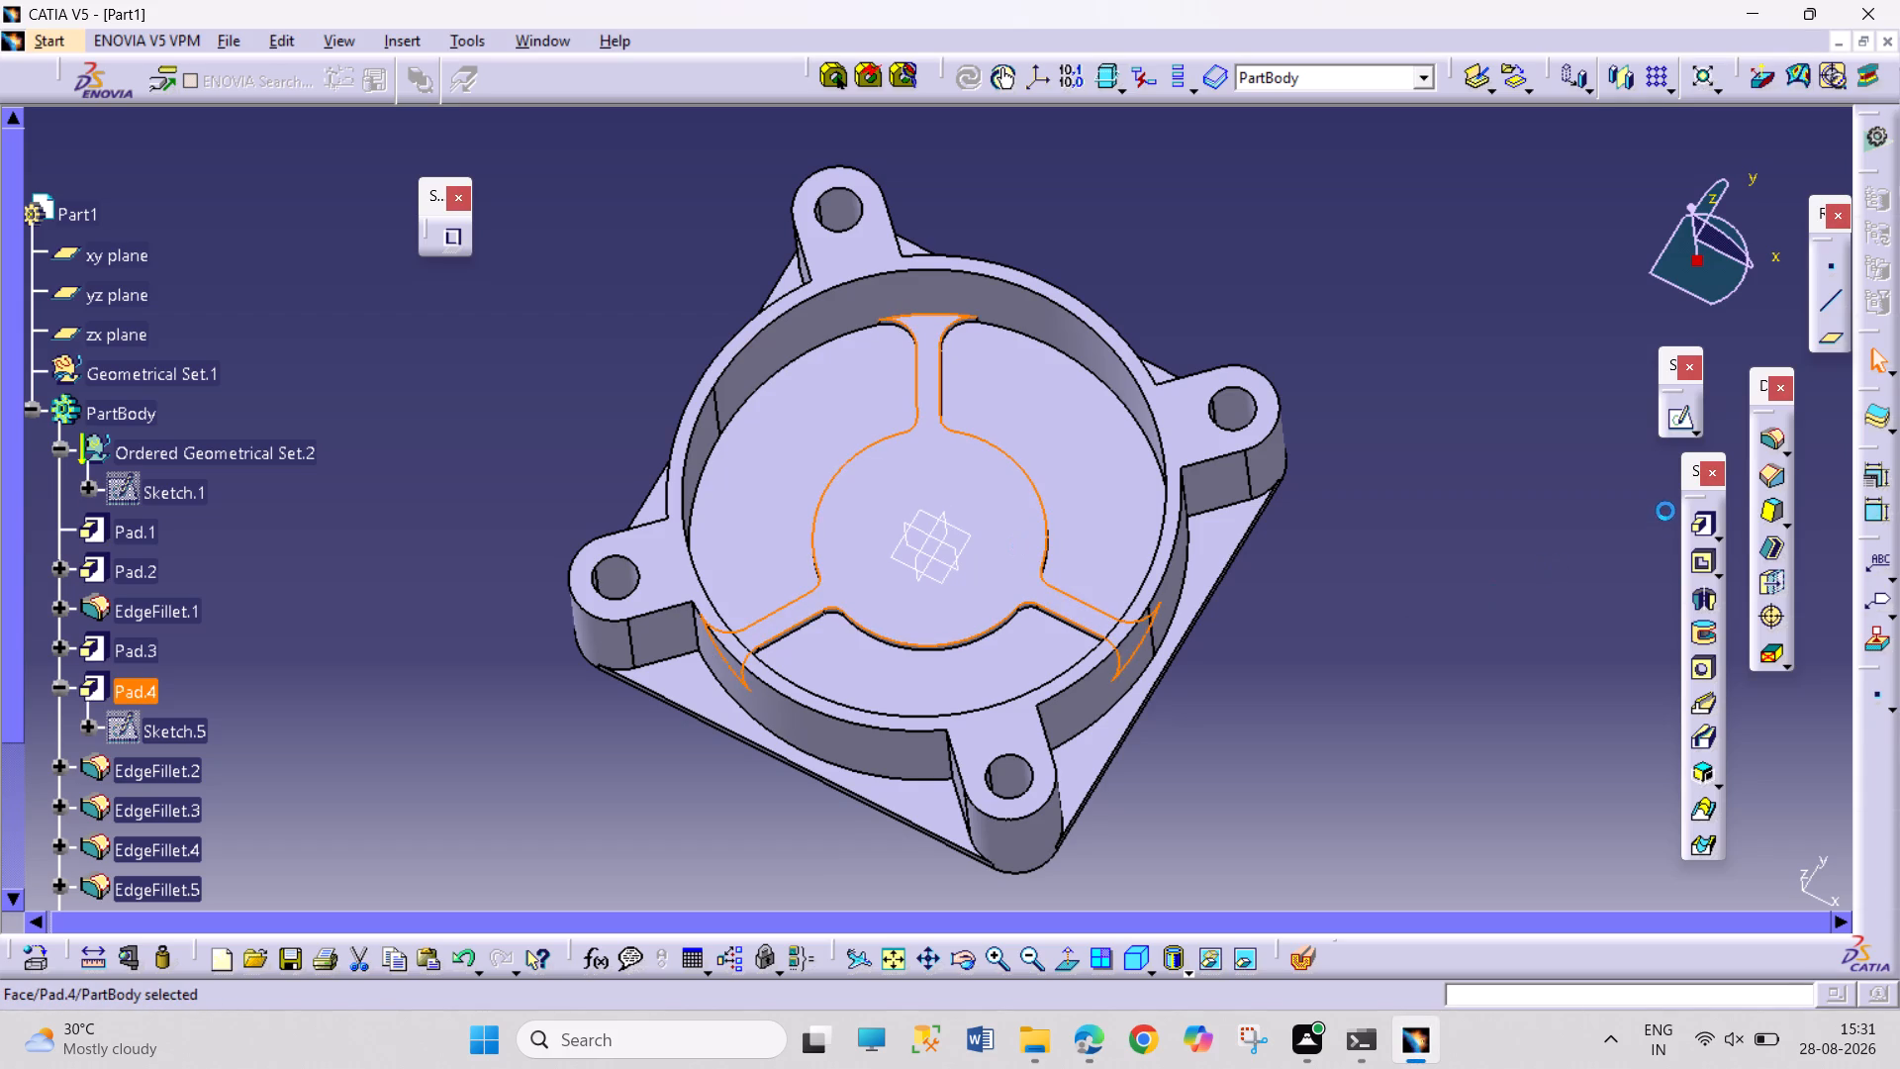
pyautogui.click(1665, 417)
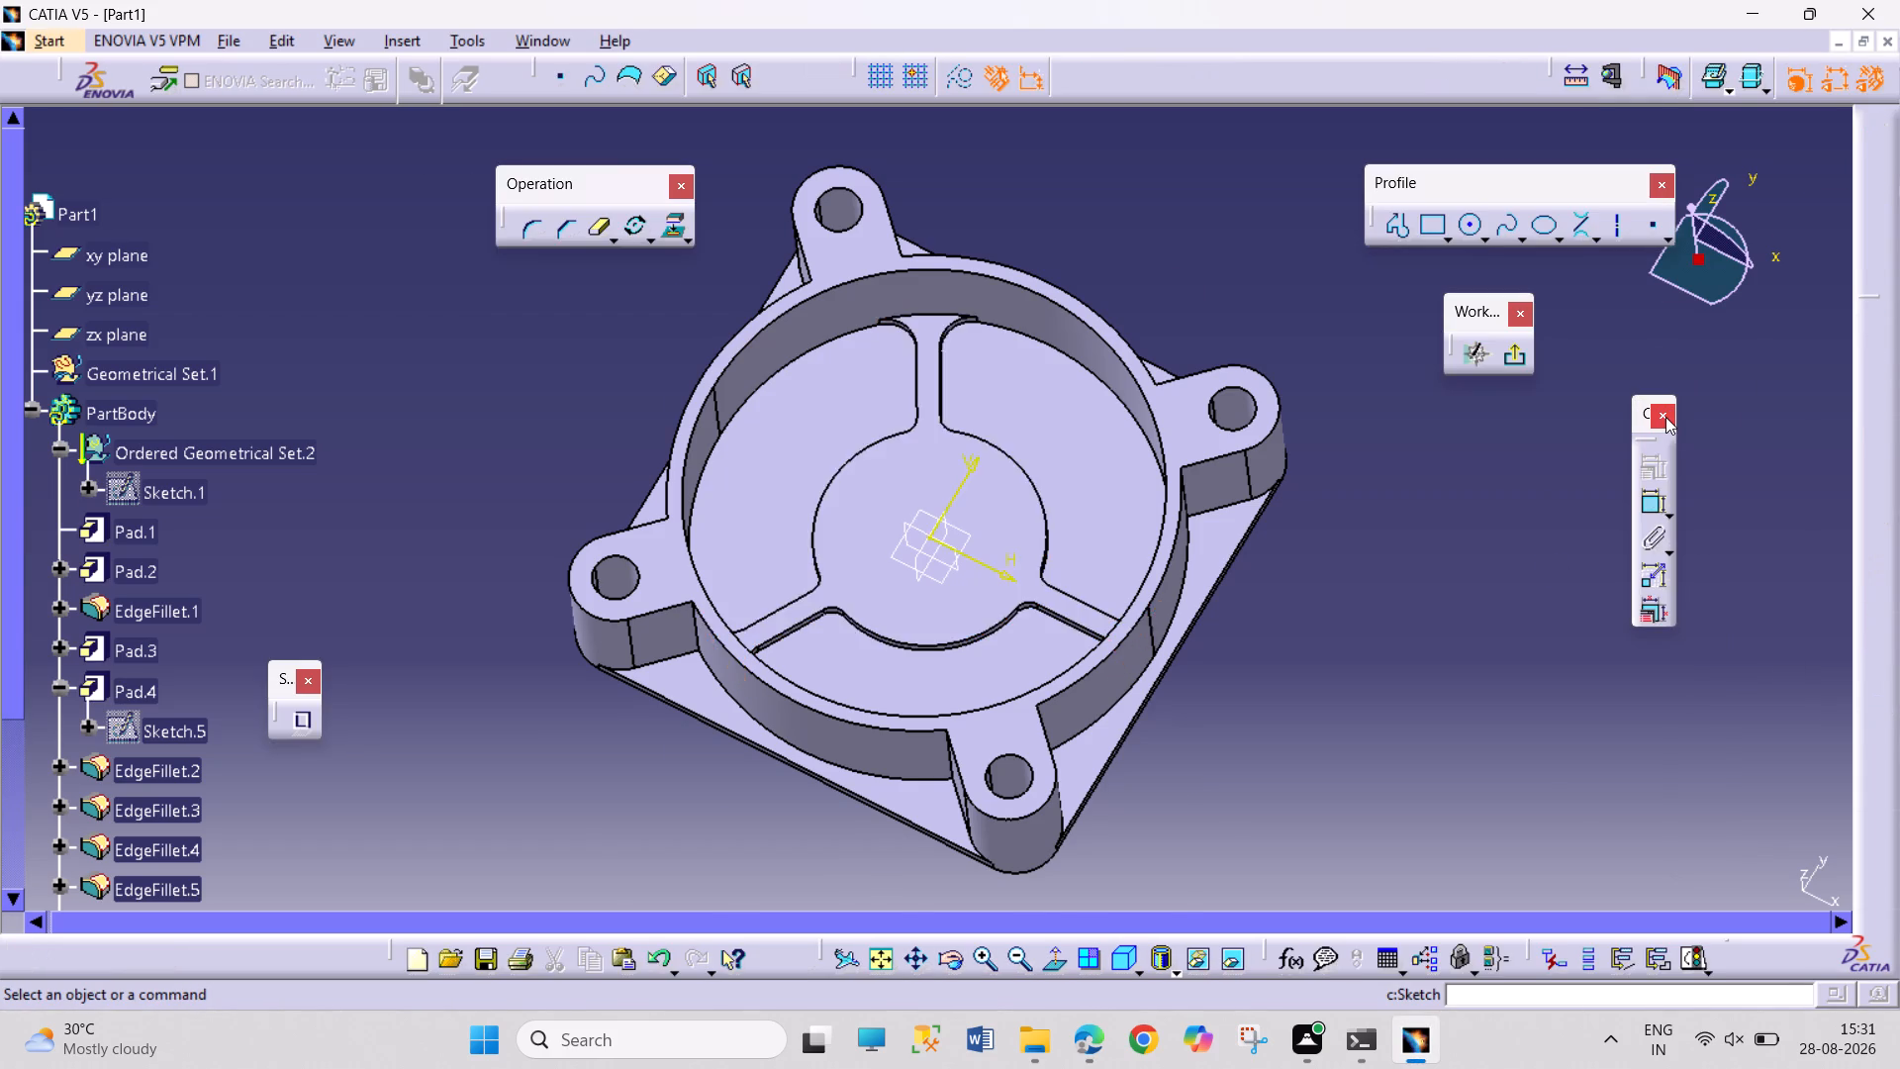
pyautogui.click(1468, 224)
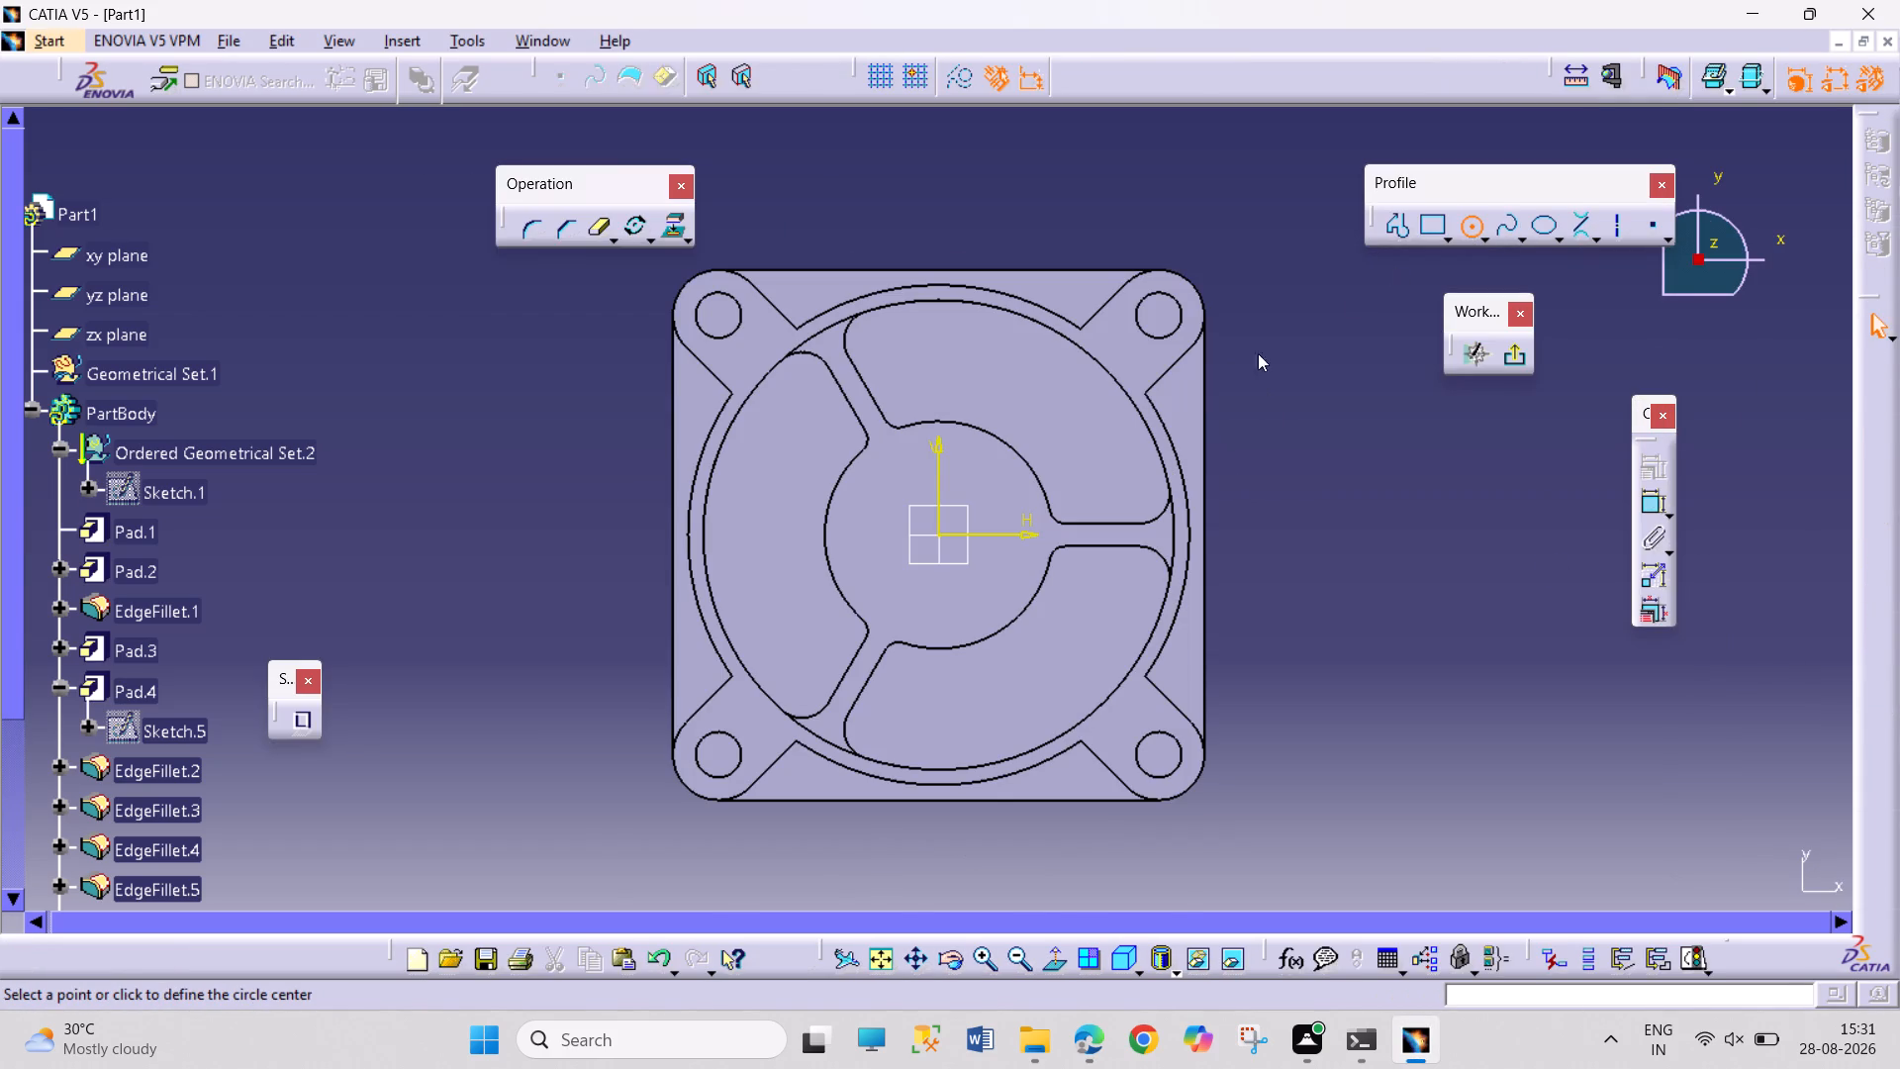
pyautogui.click(935, 530)
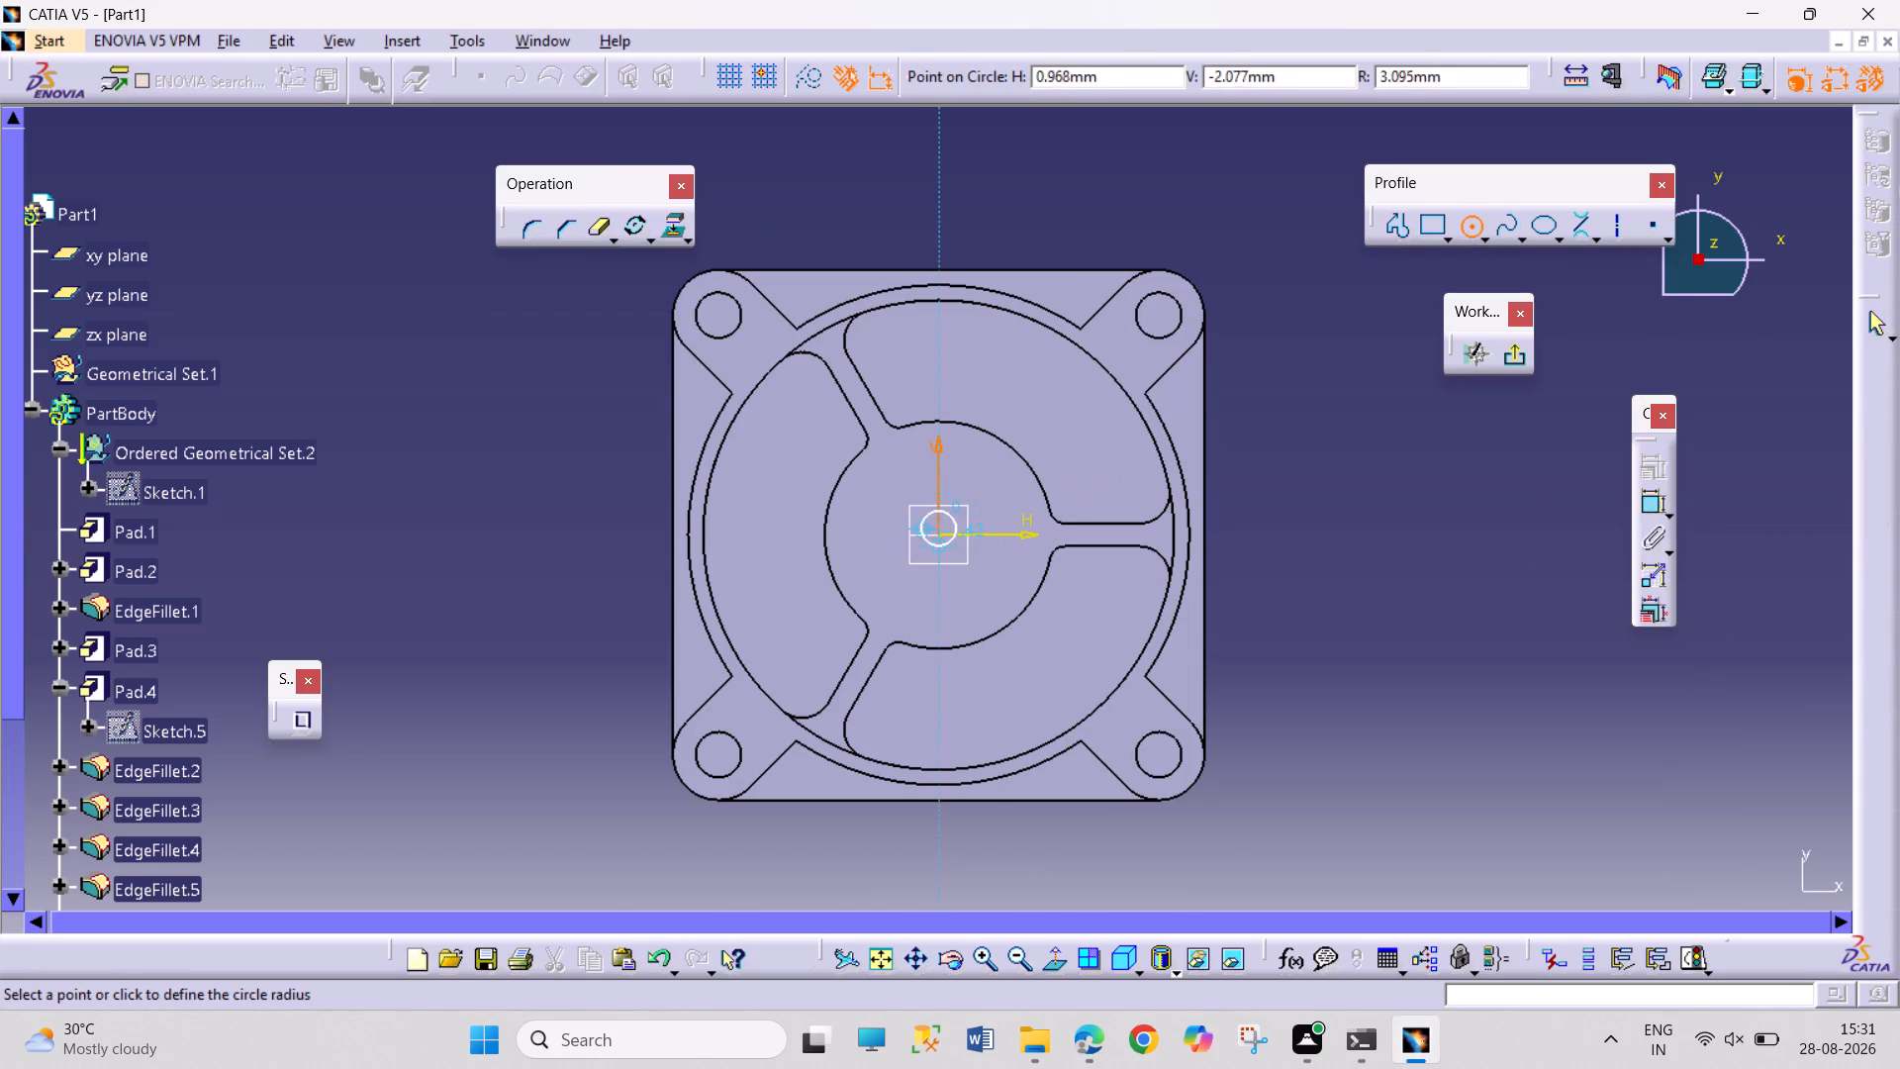
pyautogui.click(973, 593)
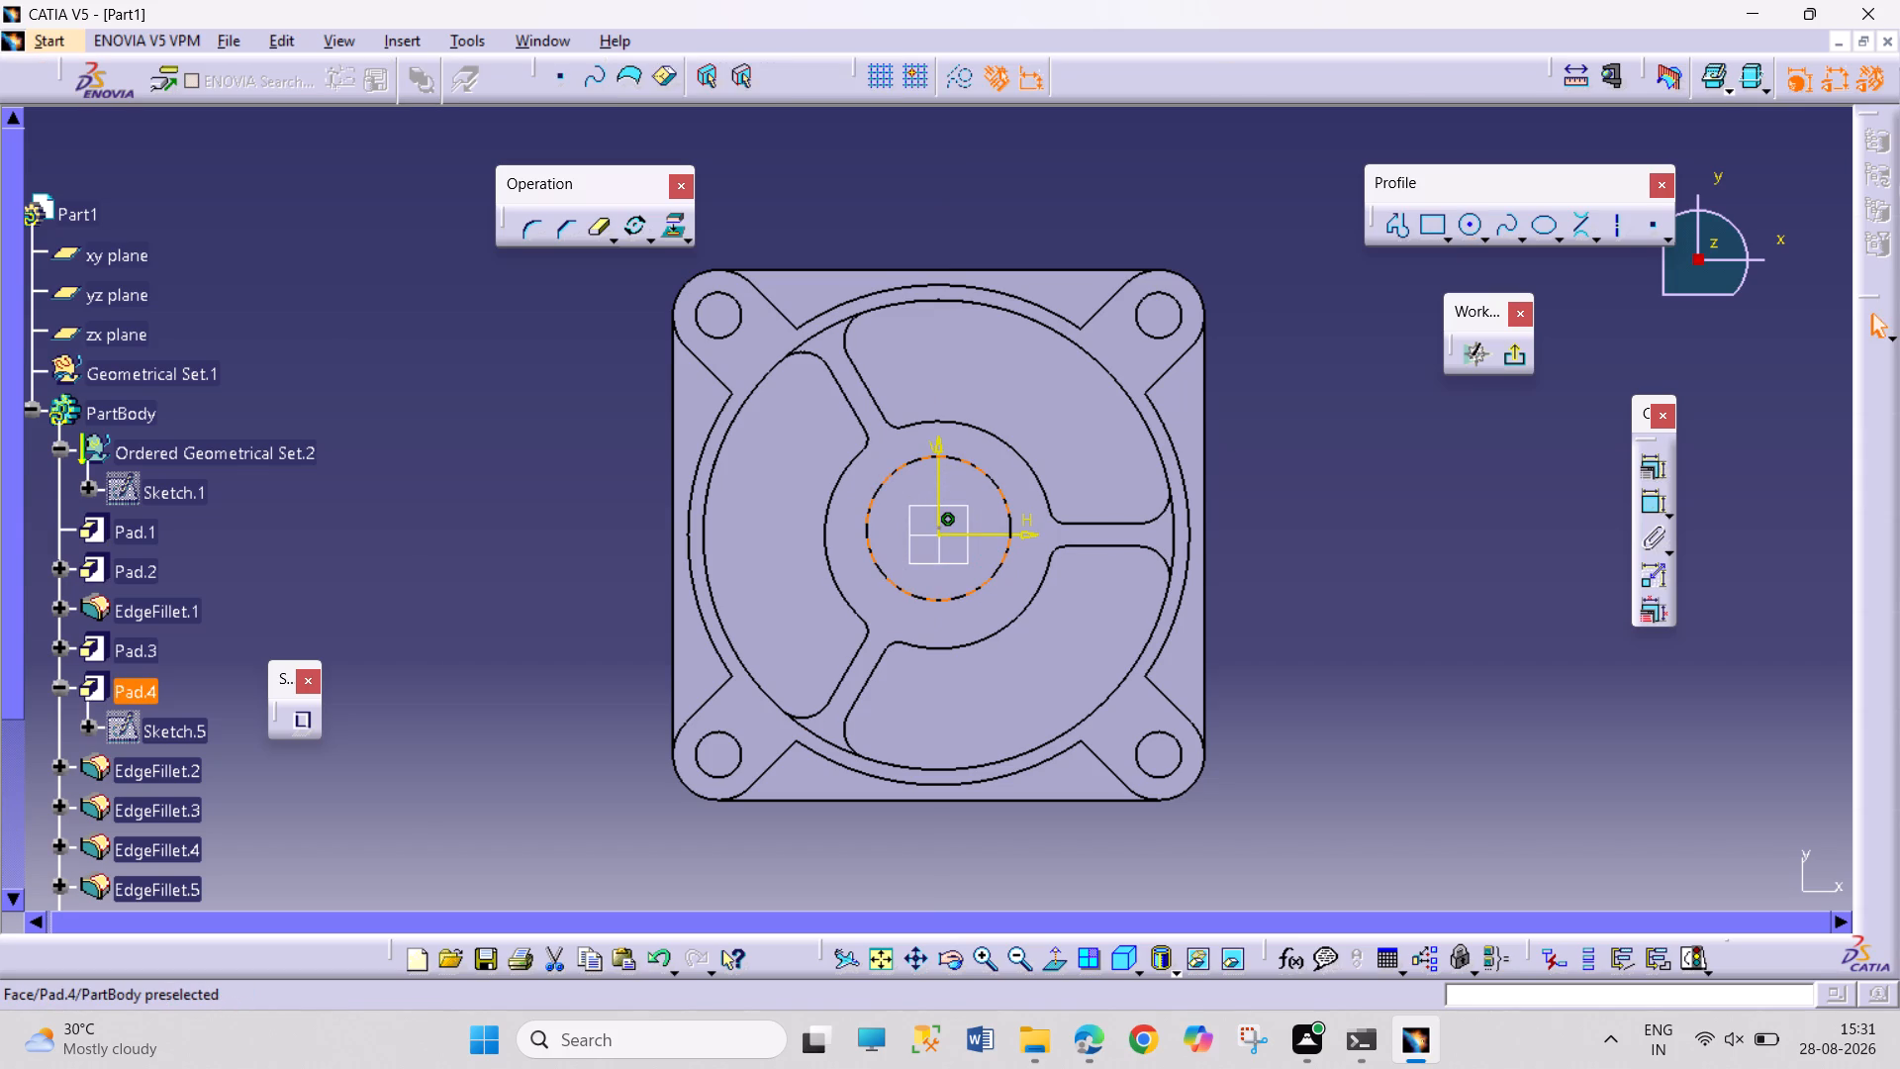
# Constrain the circle's centre to be coincident with the sketch origin.
pyautogui.click(937, 526)
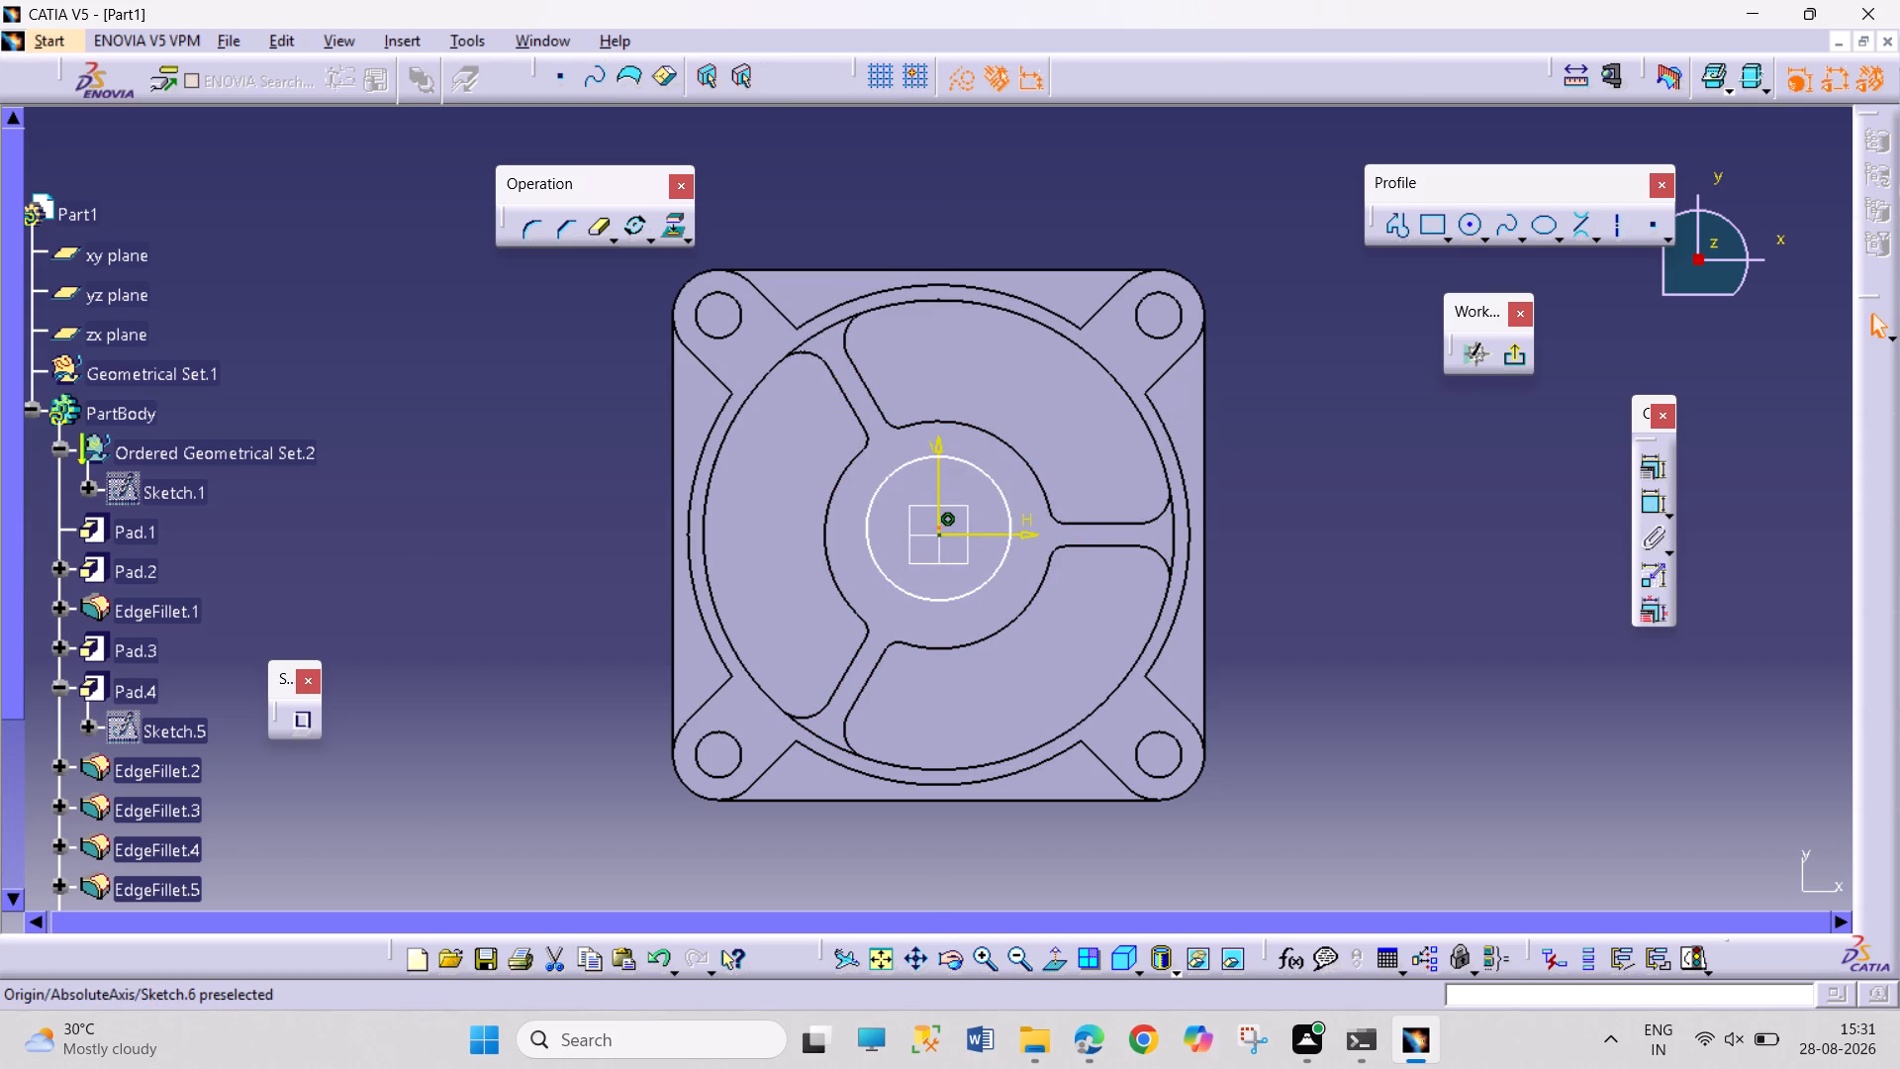
pyautogui.keyDown('ctrl'); pyautogui.click(939, 537); pyautogui.keyUp('ctrl')
pyautogui.click(1642, 458)
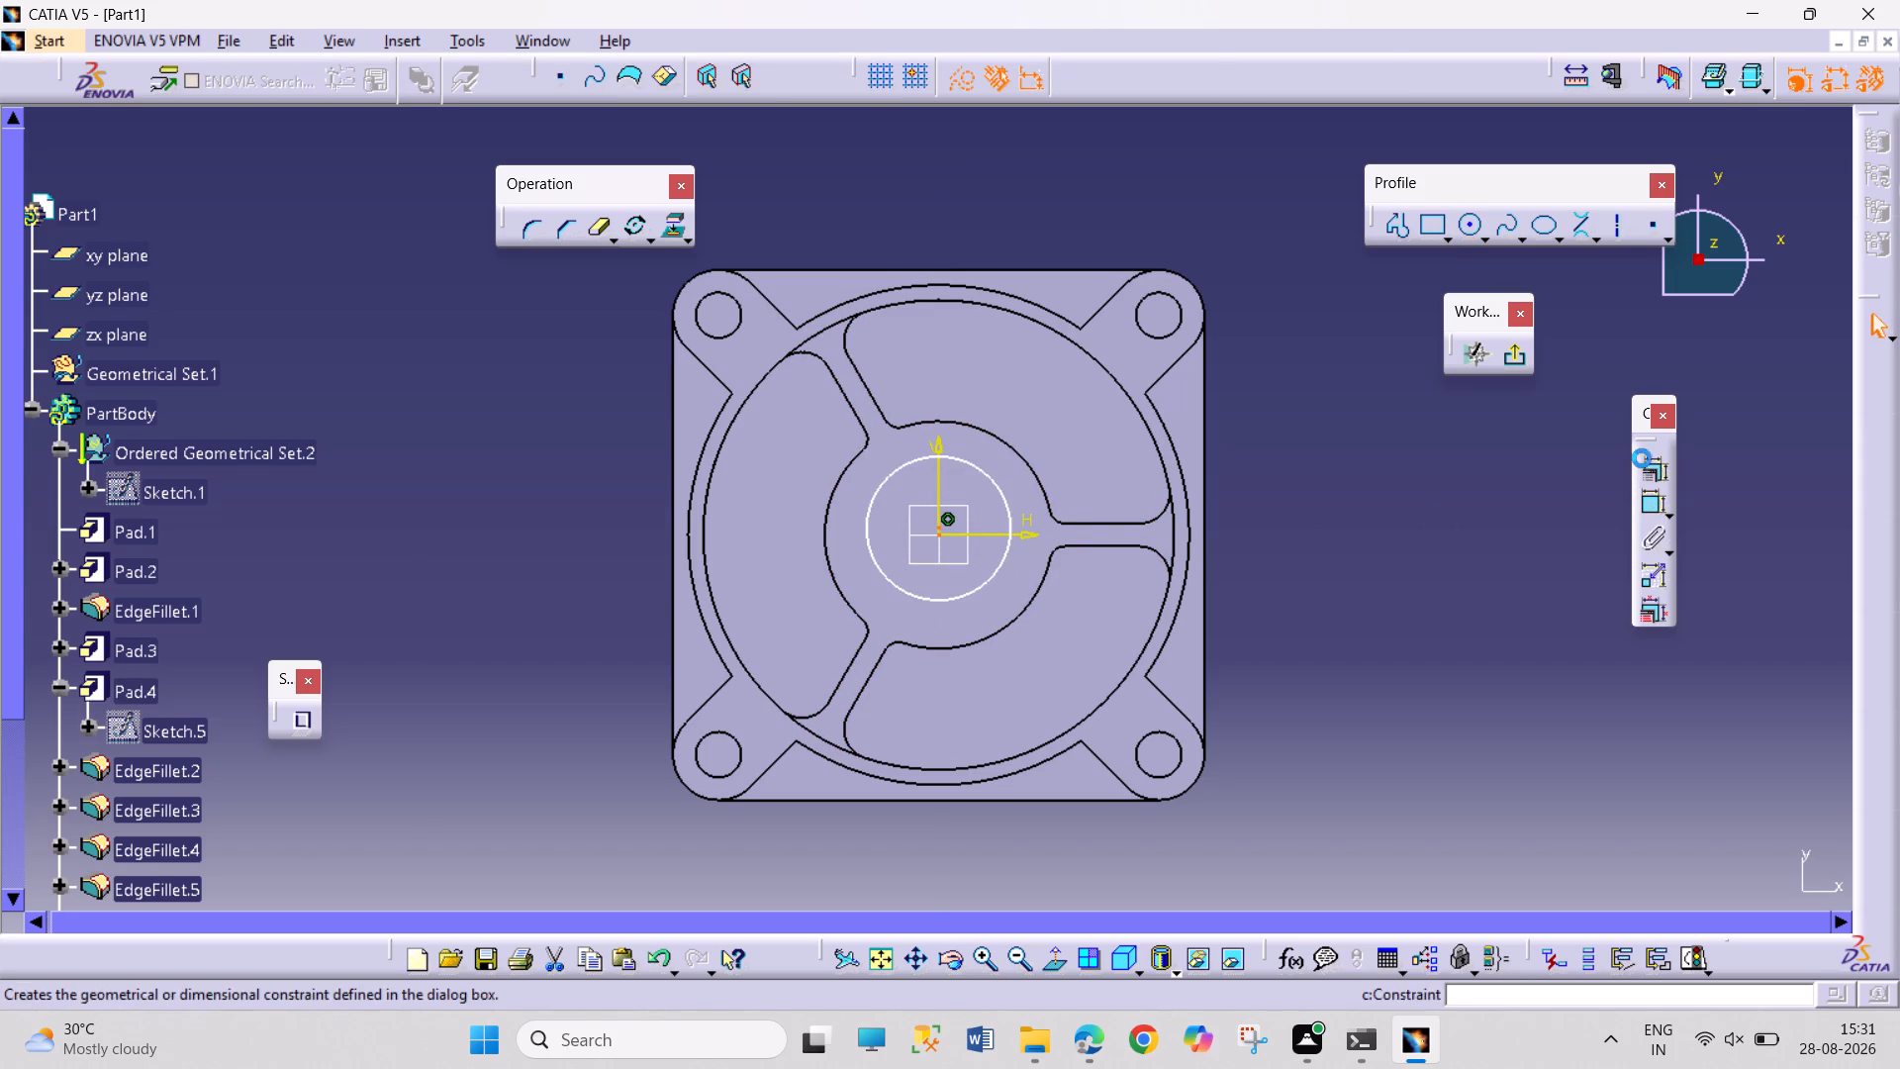
pyautogui.click(1750, 656)
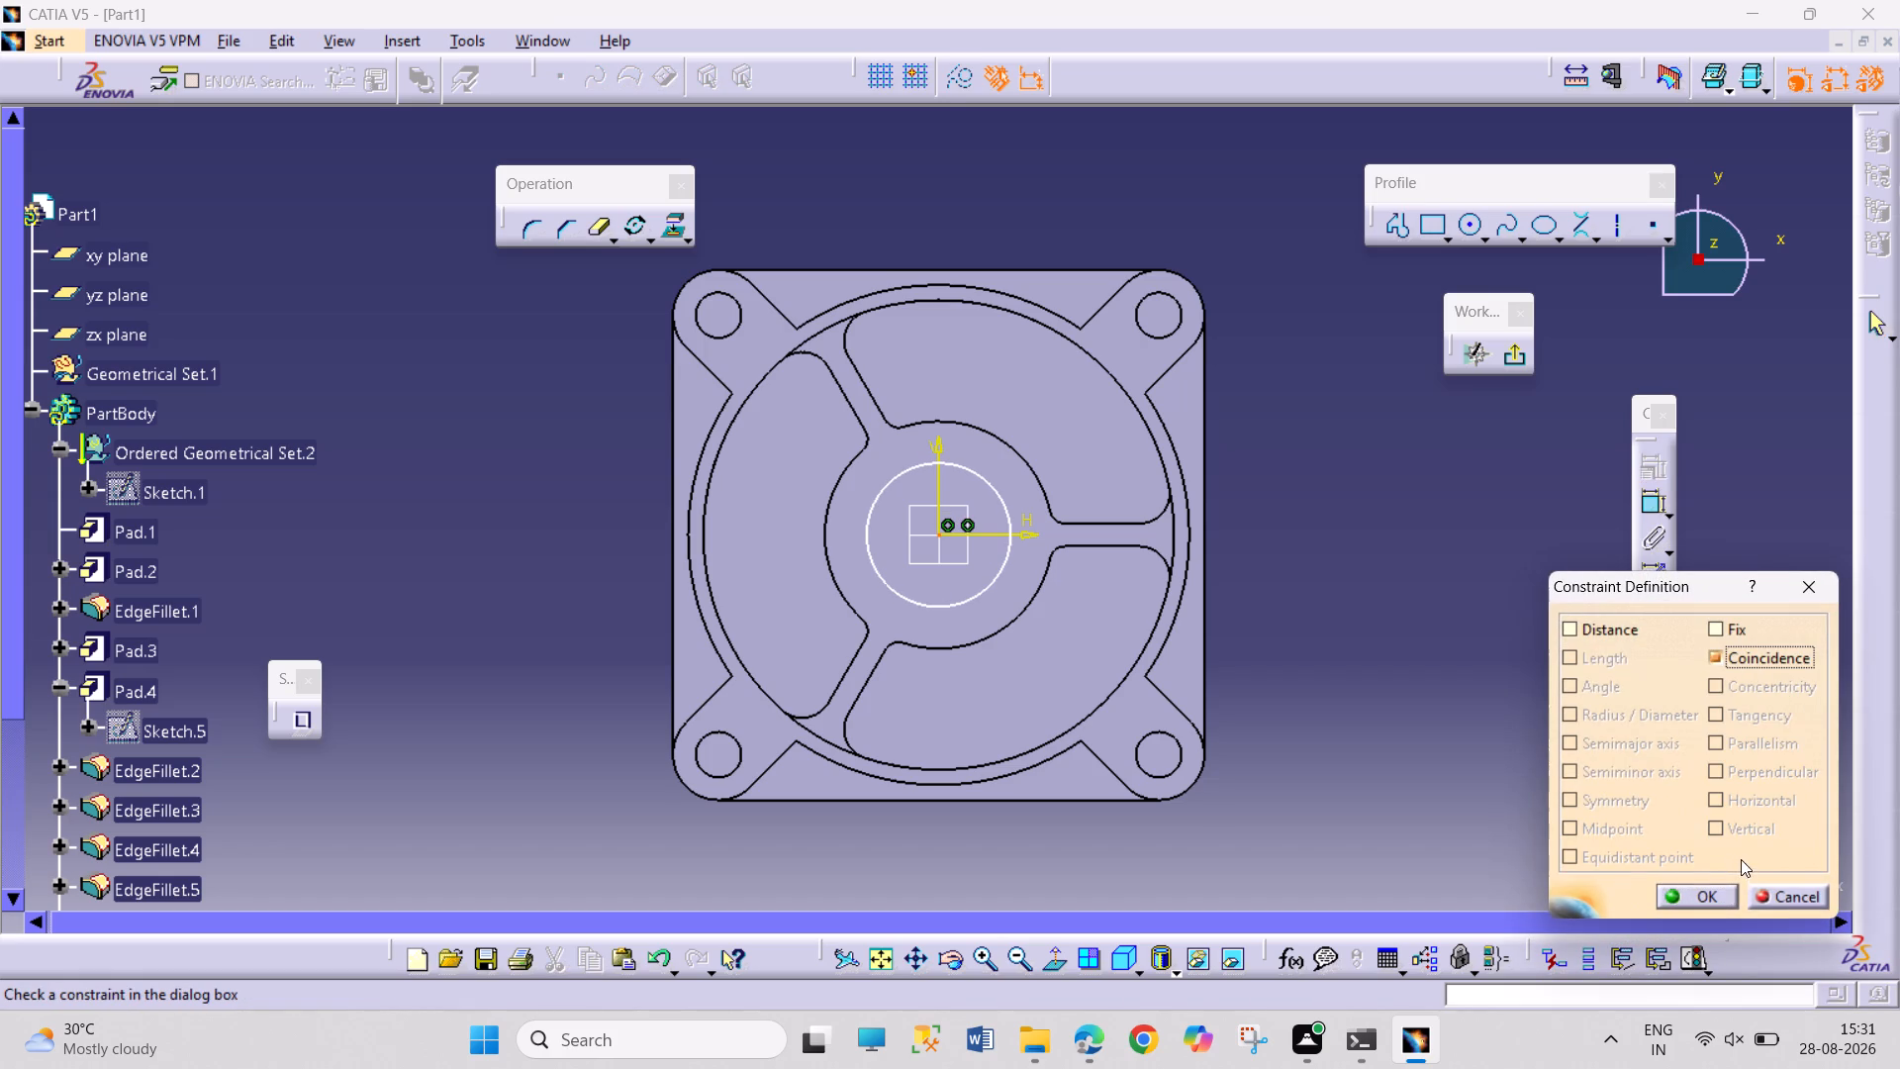
pyautogui.click(1722, 890)
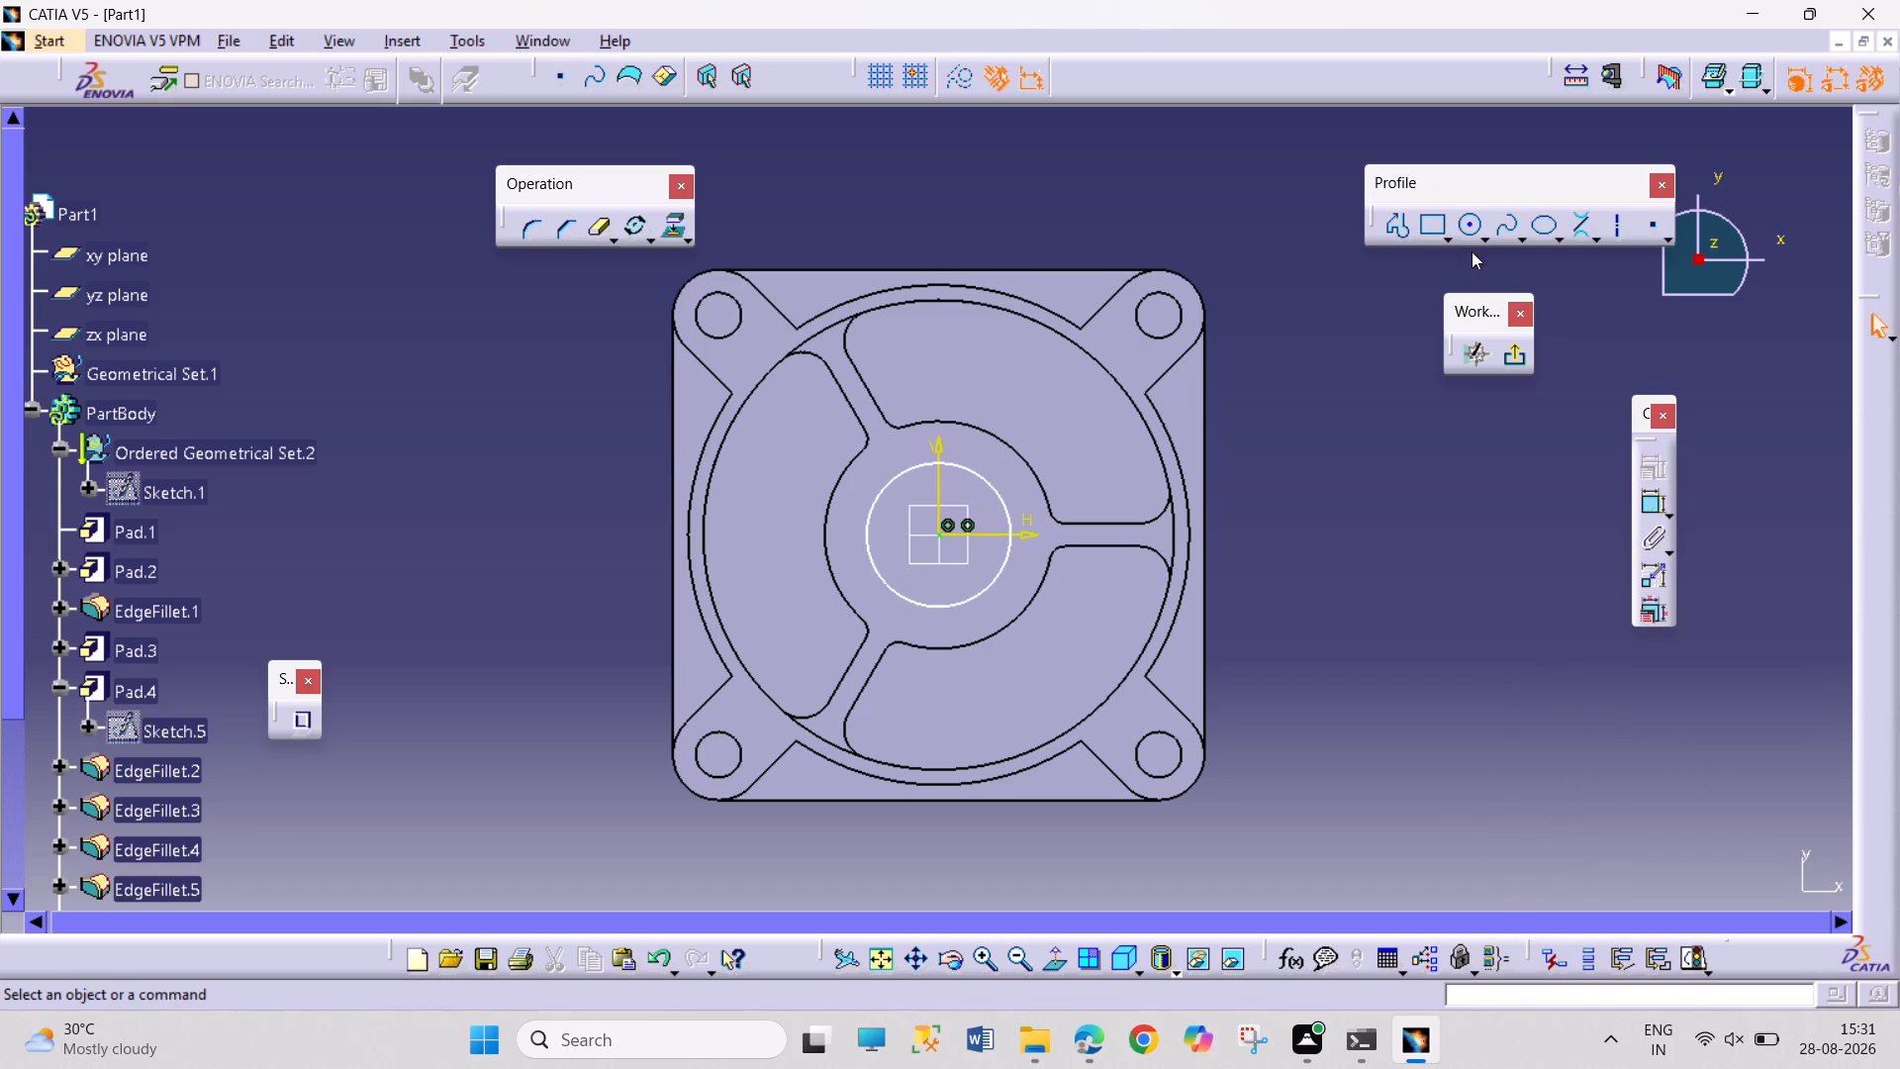
# Draw a second, larger circle about 53 mm in diameter and make its centre coincident with the sketch origin.
pyautogui.click(1468, 230)
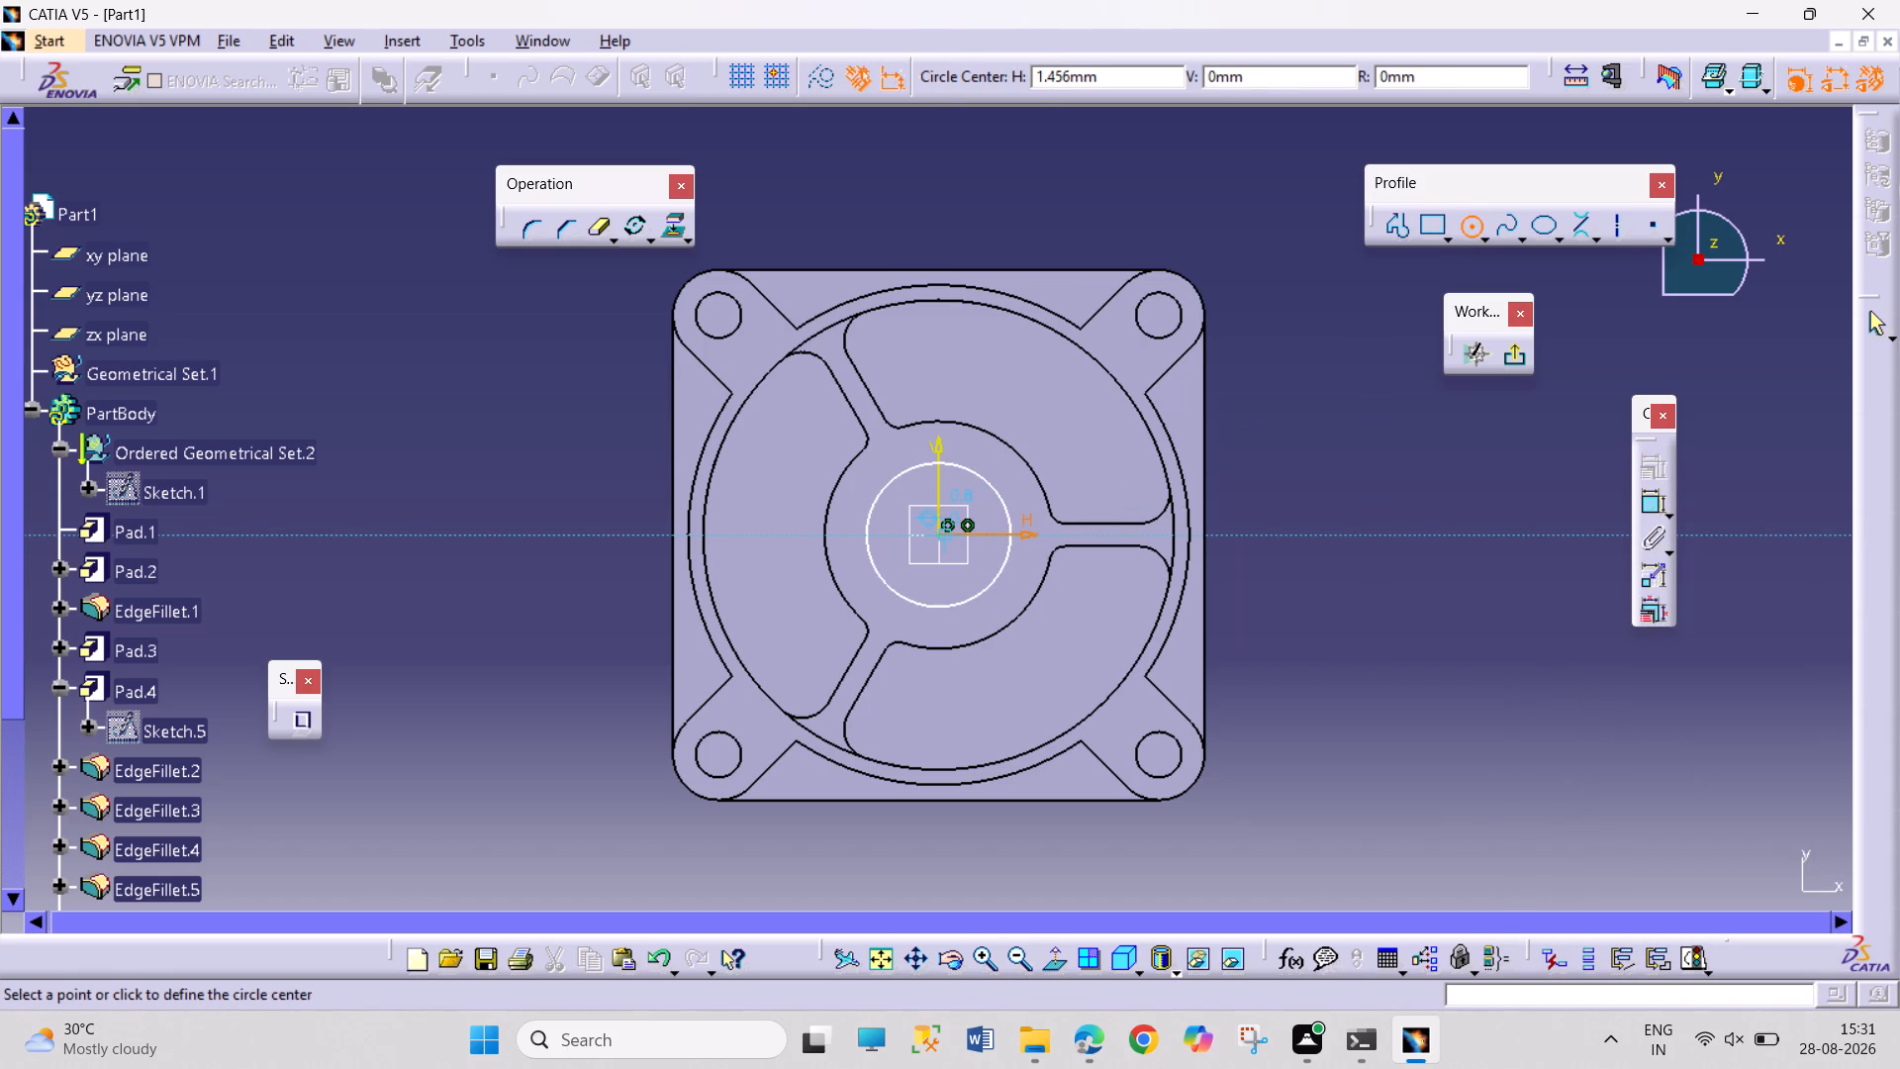
pyautogui.click(949, 534)
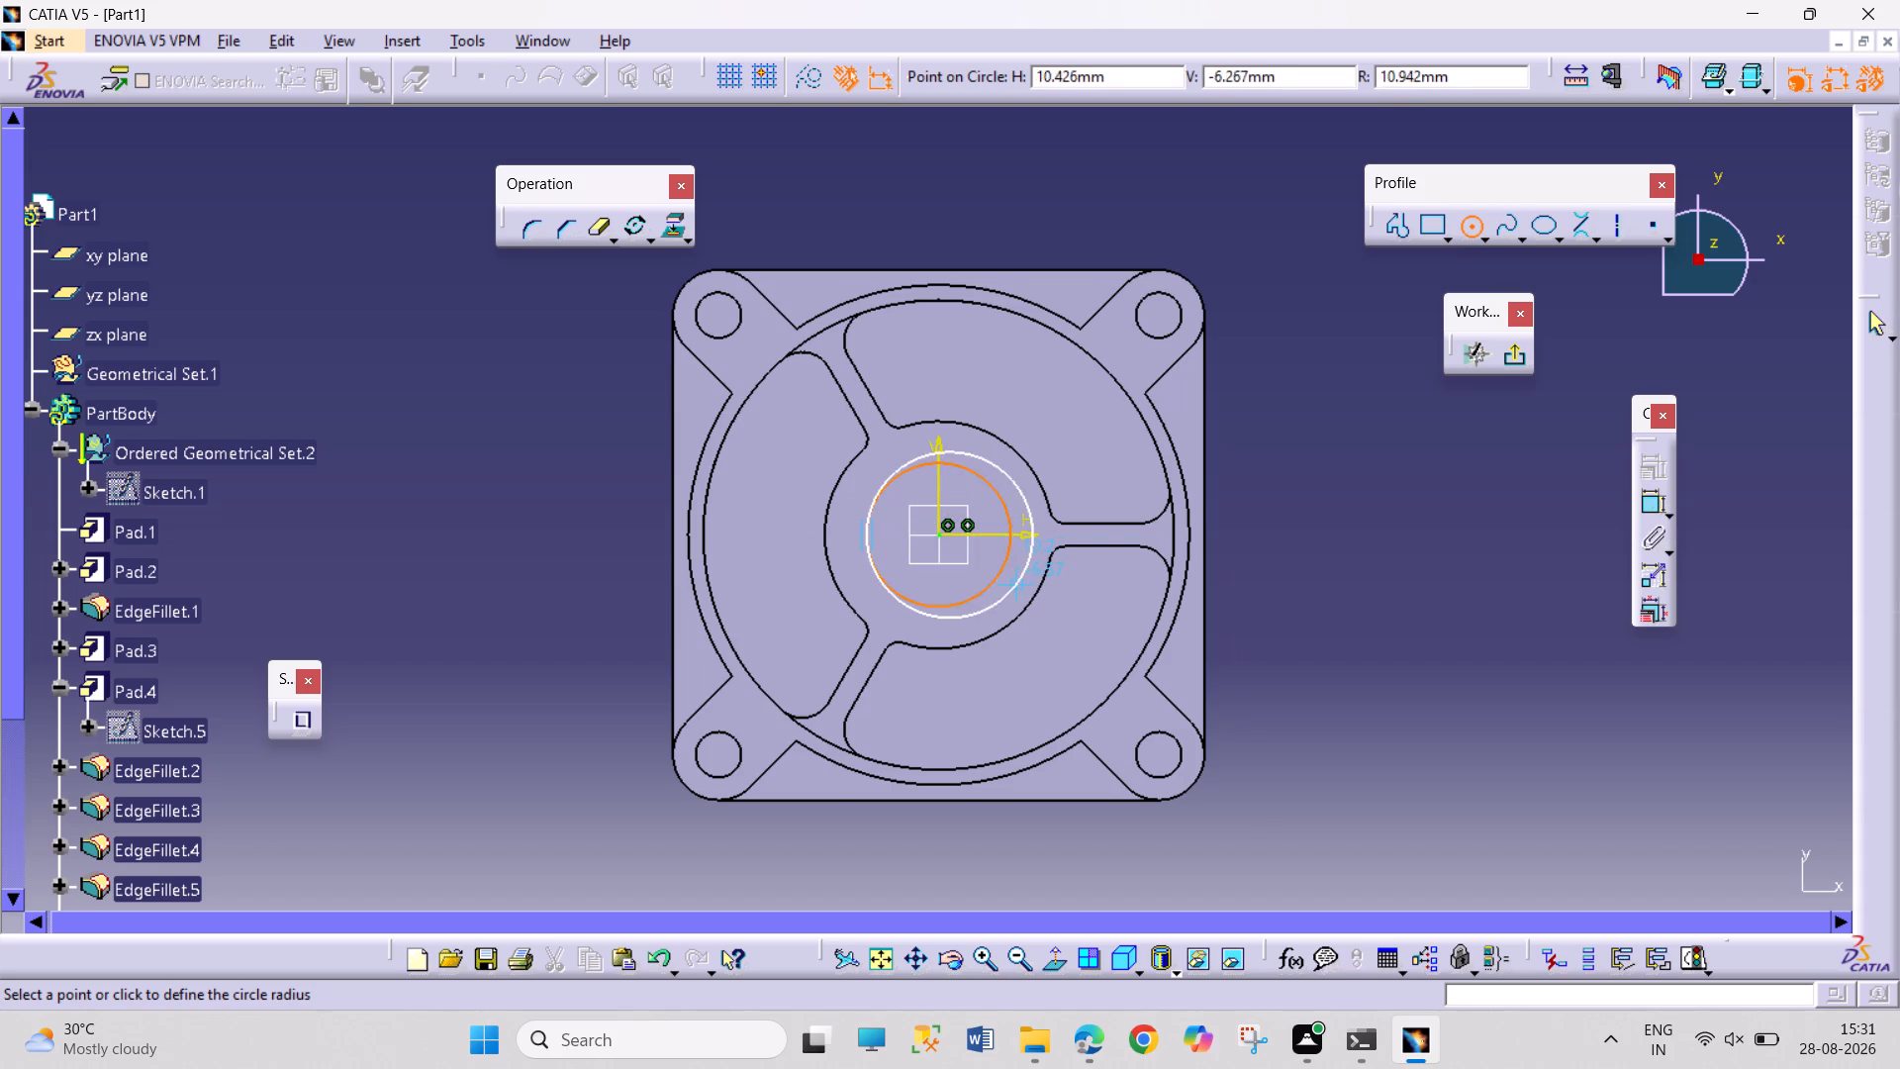
pyautogui.click(1139, 608)
pyautogui.click(1325, 622)
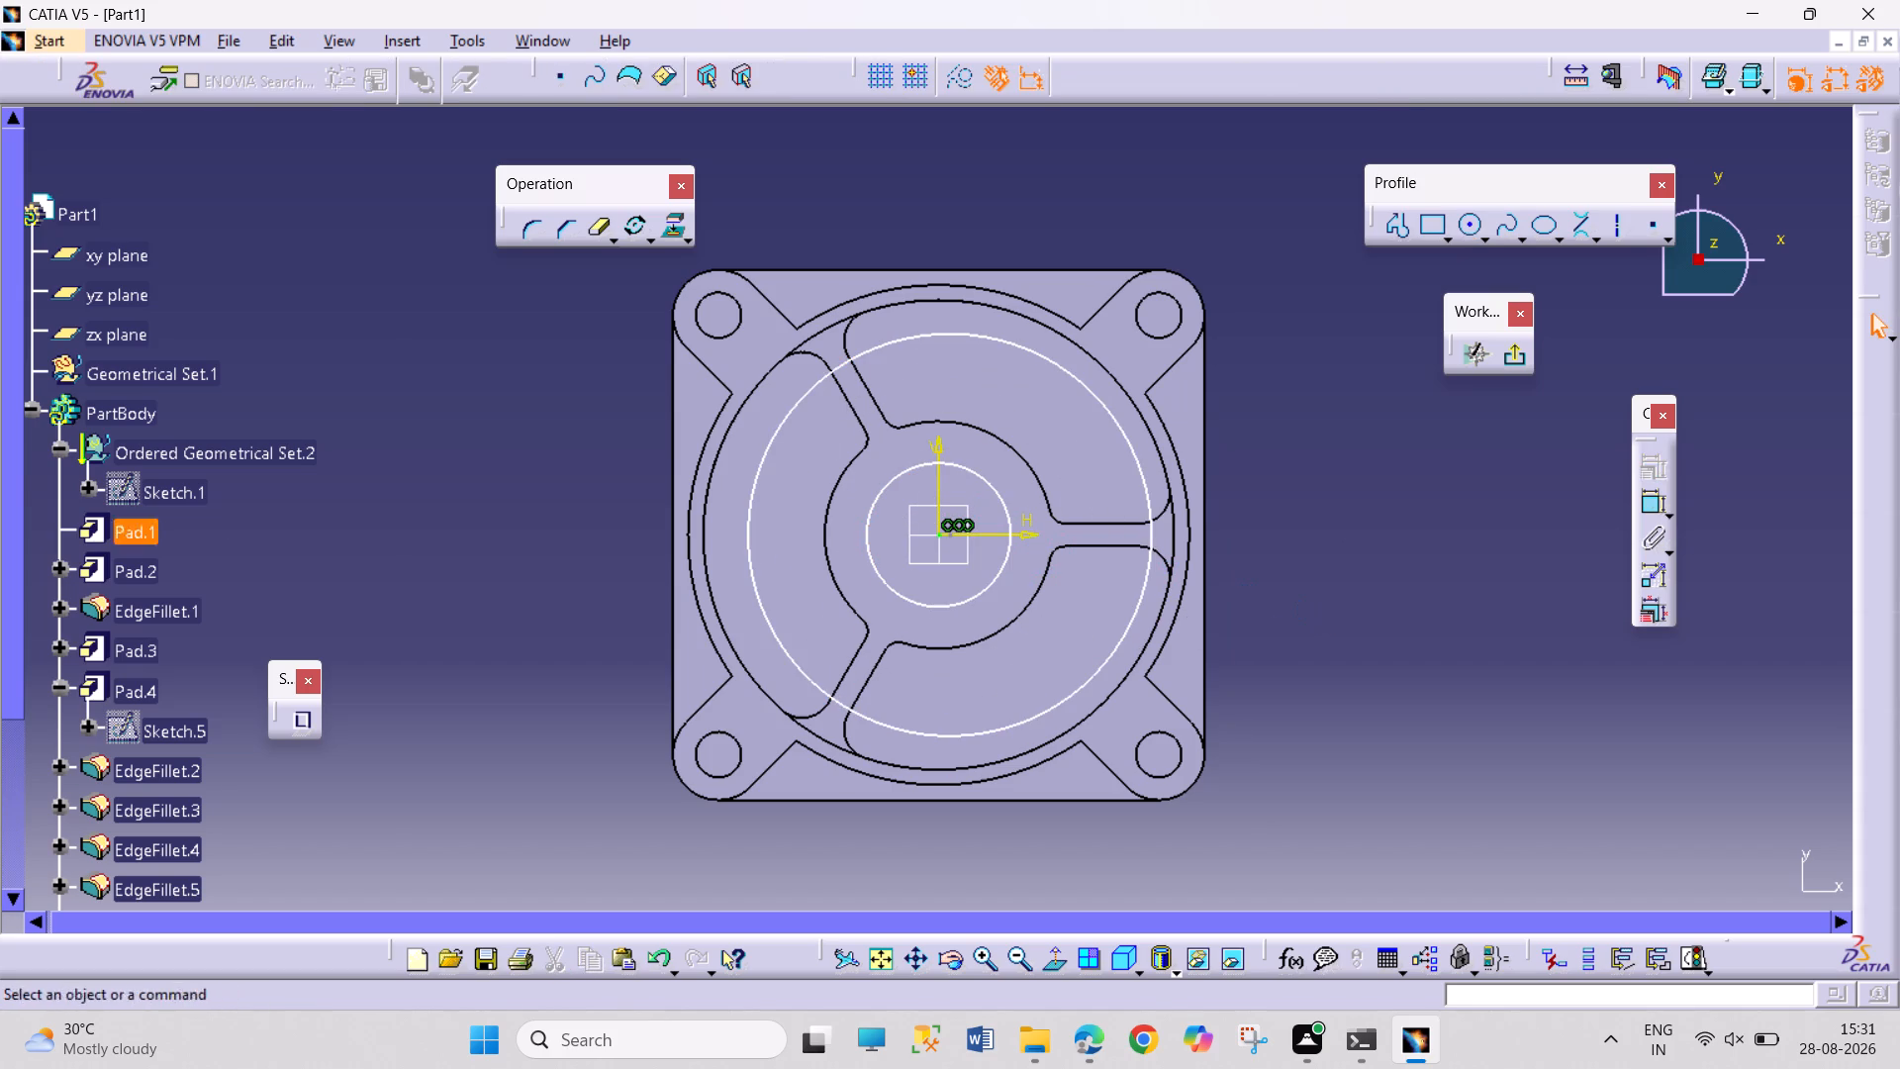
pyautogui.click(951, 534)
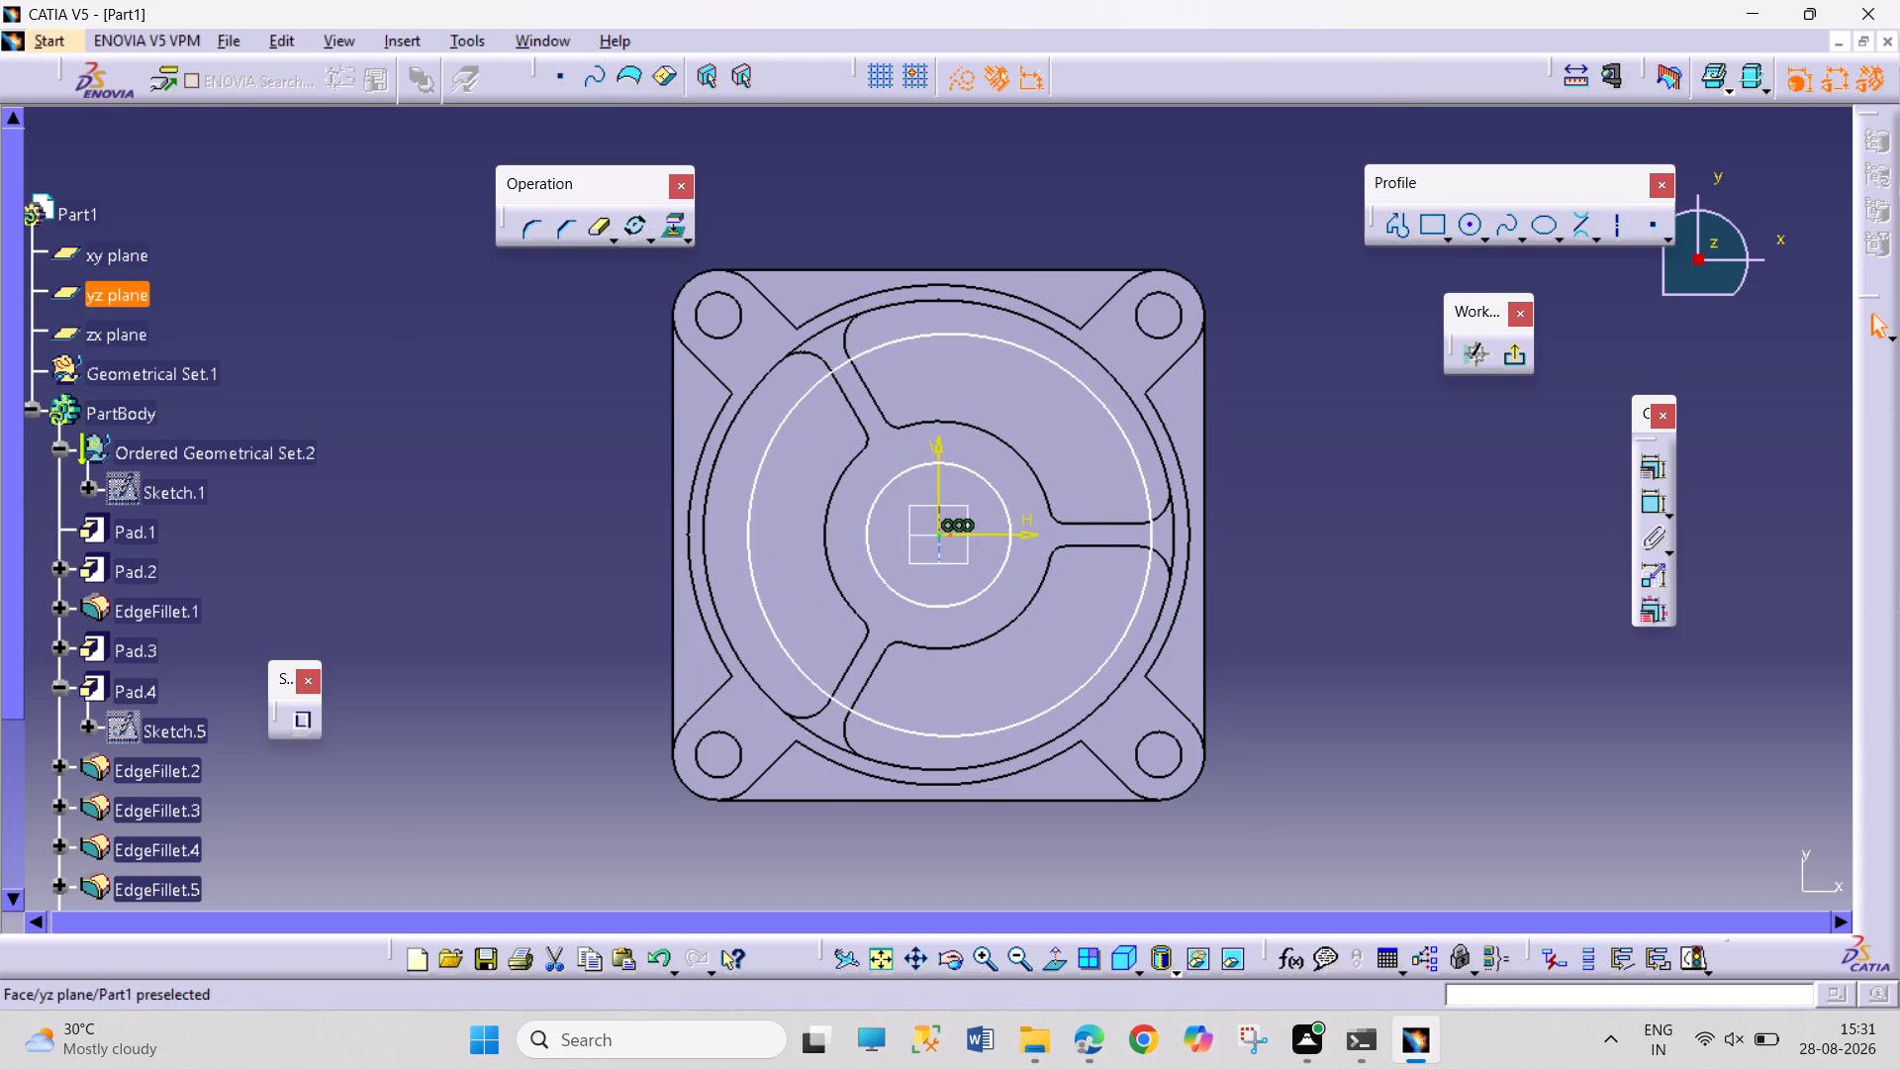
pyautogui.keyDown('ctrl'); pyautogui.click(941, 536); pyautogui.keyUp('ctrl')
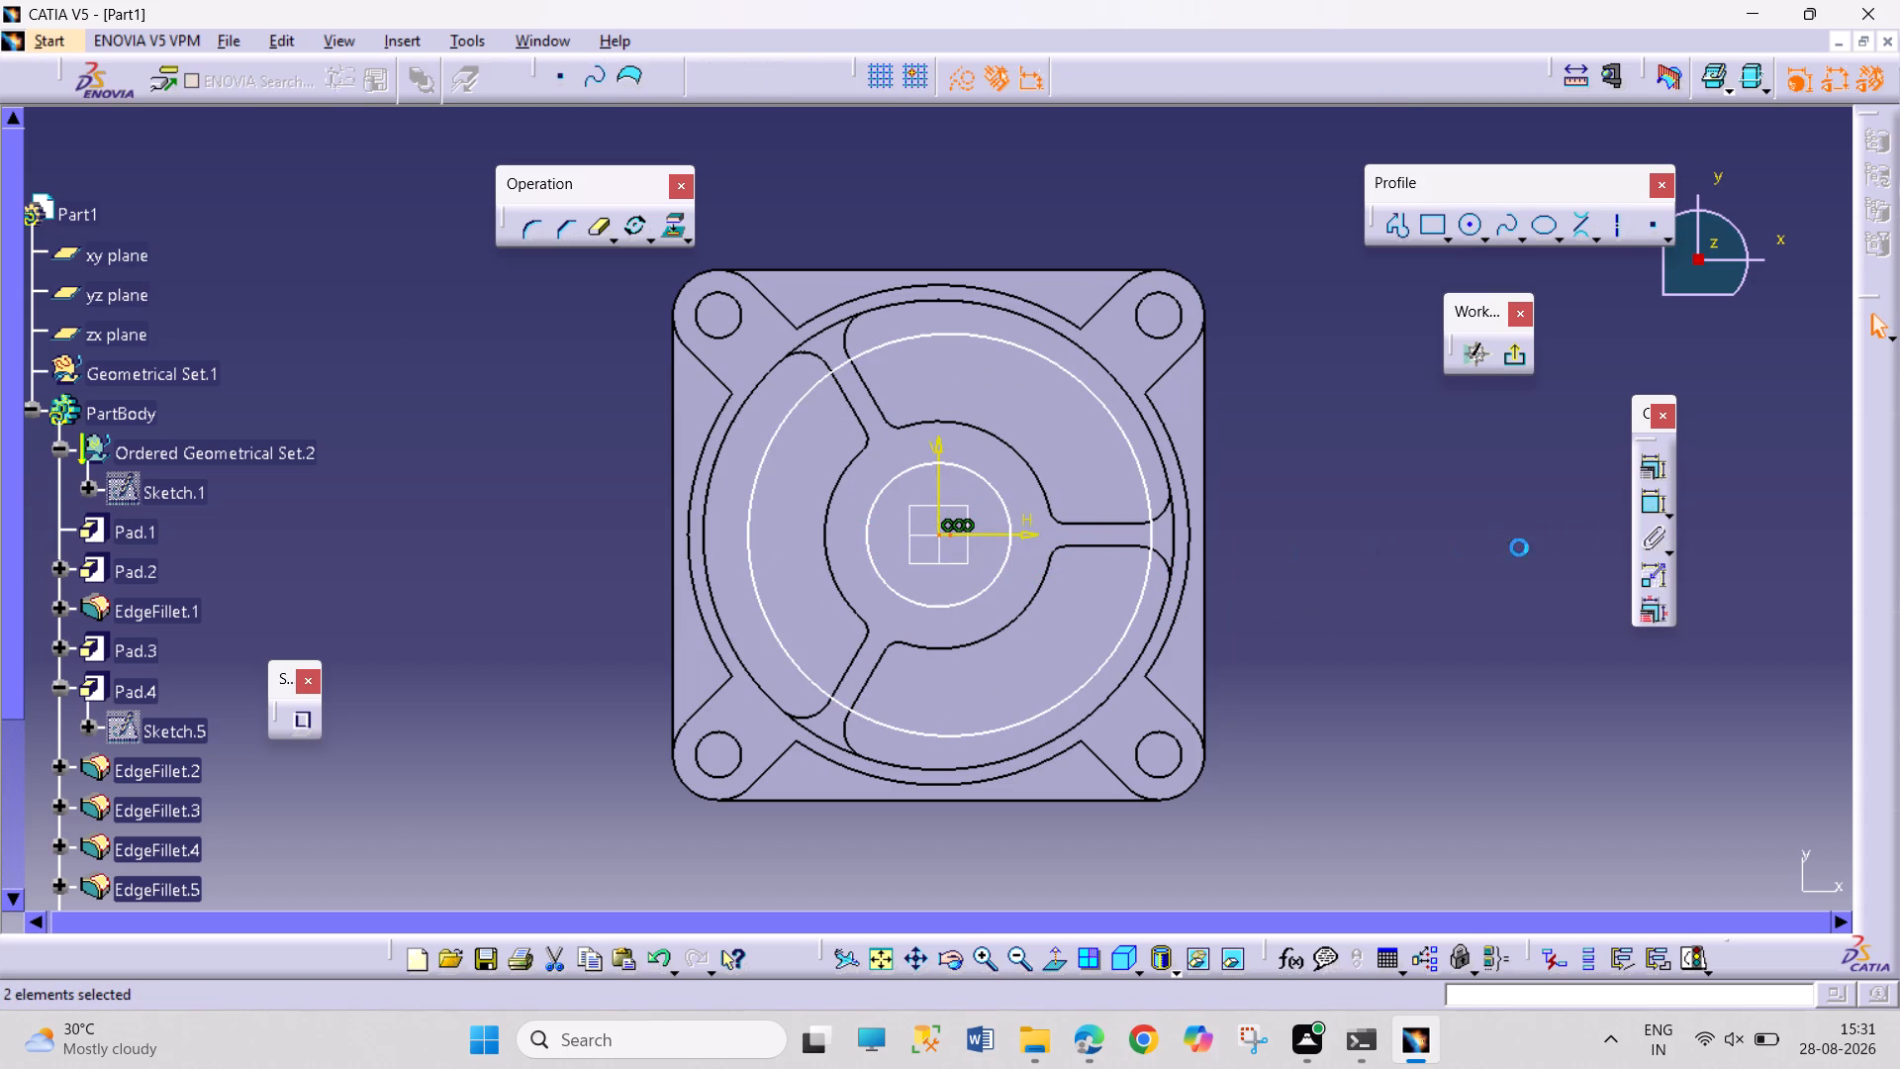
pyautogui.click(1648, 475)
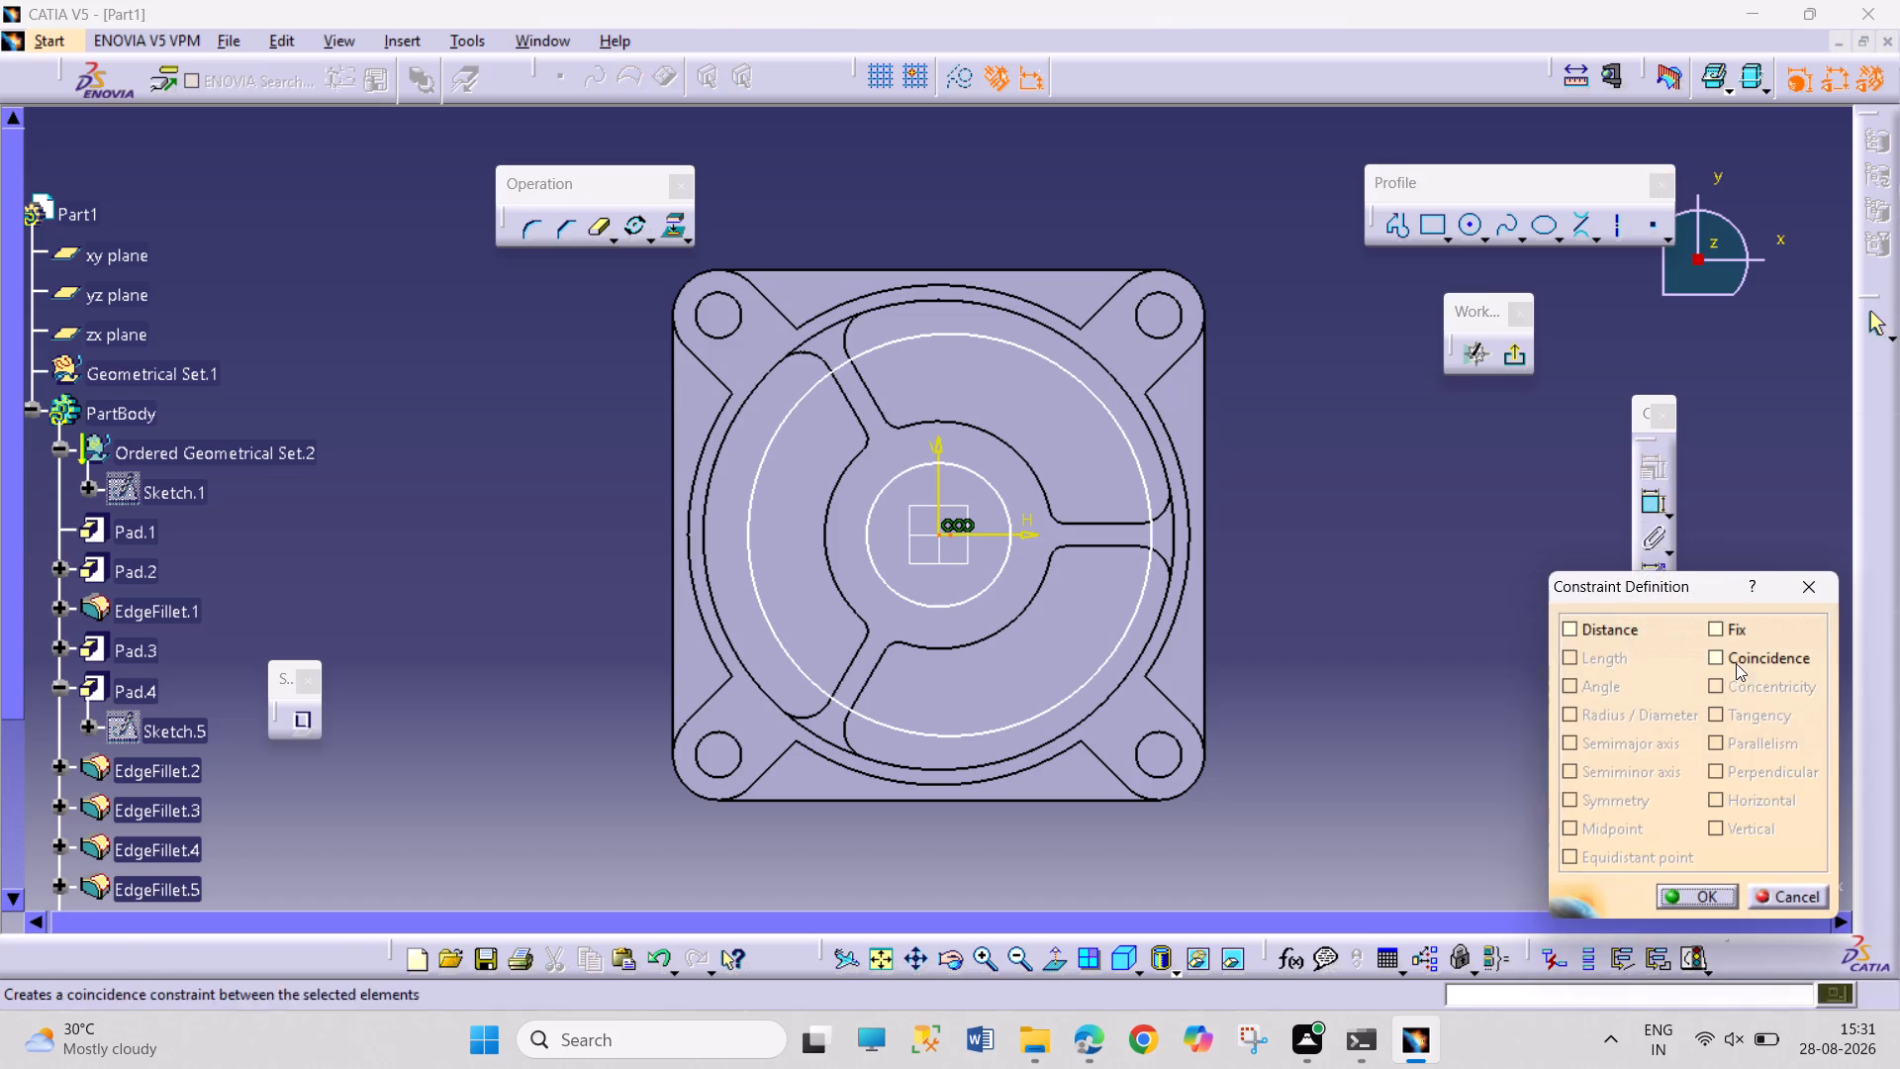
pyautogui.click(1736, 663)
pyautogui.click(1702, 897)
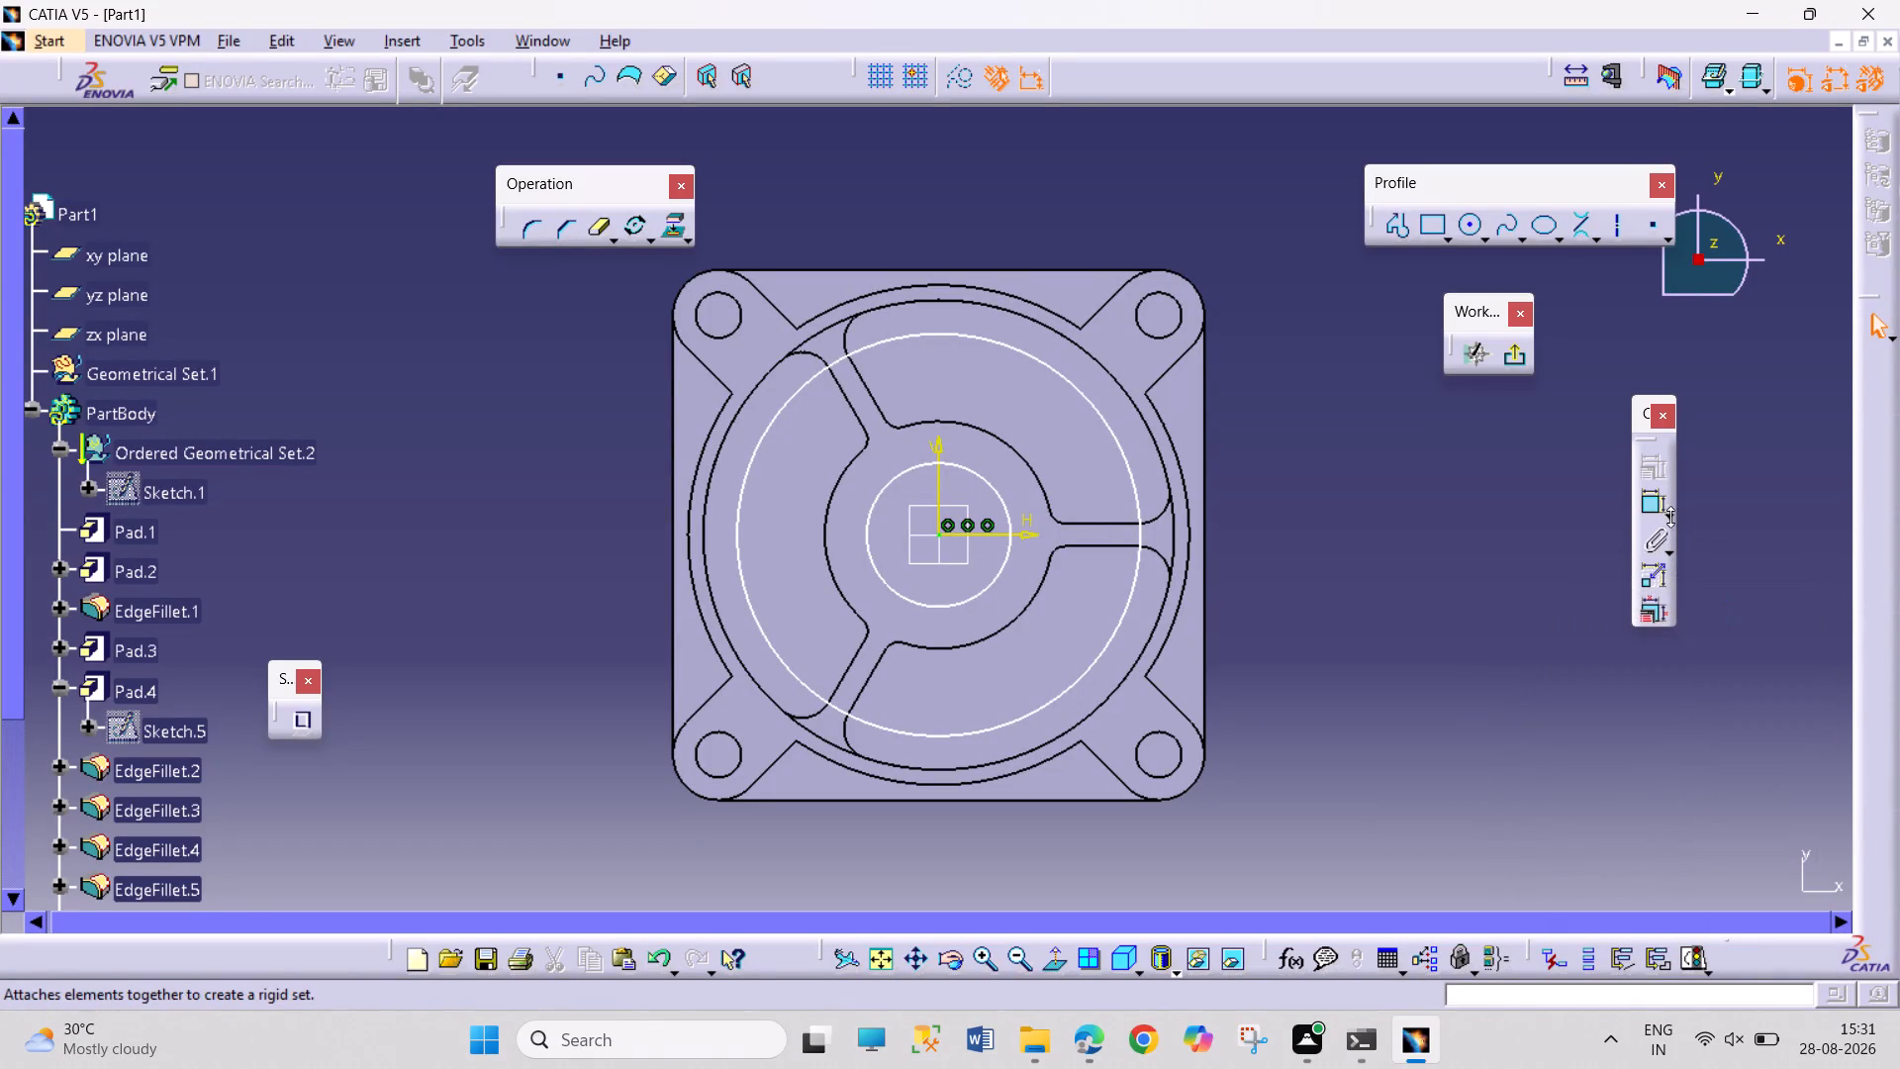
# Dimension the larger circle and set its diameter to 6 mm.
pyautogui.moveTo(1655, 502); pyautogui.dragTo(1645, 502)
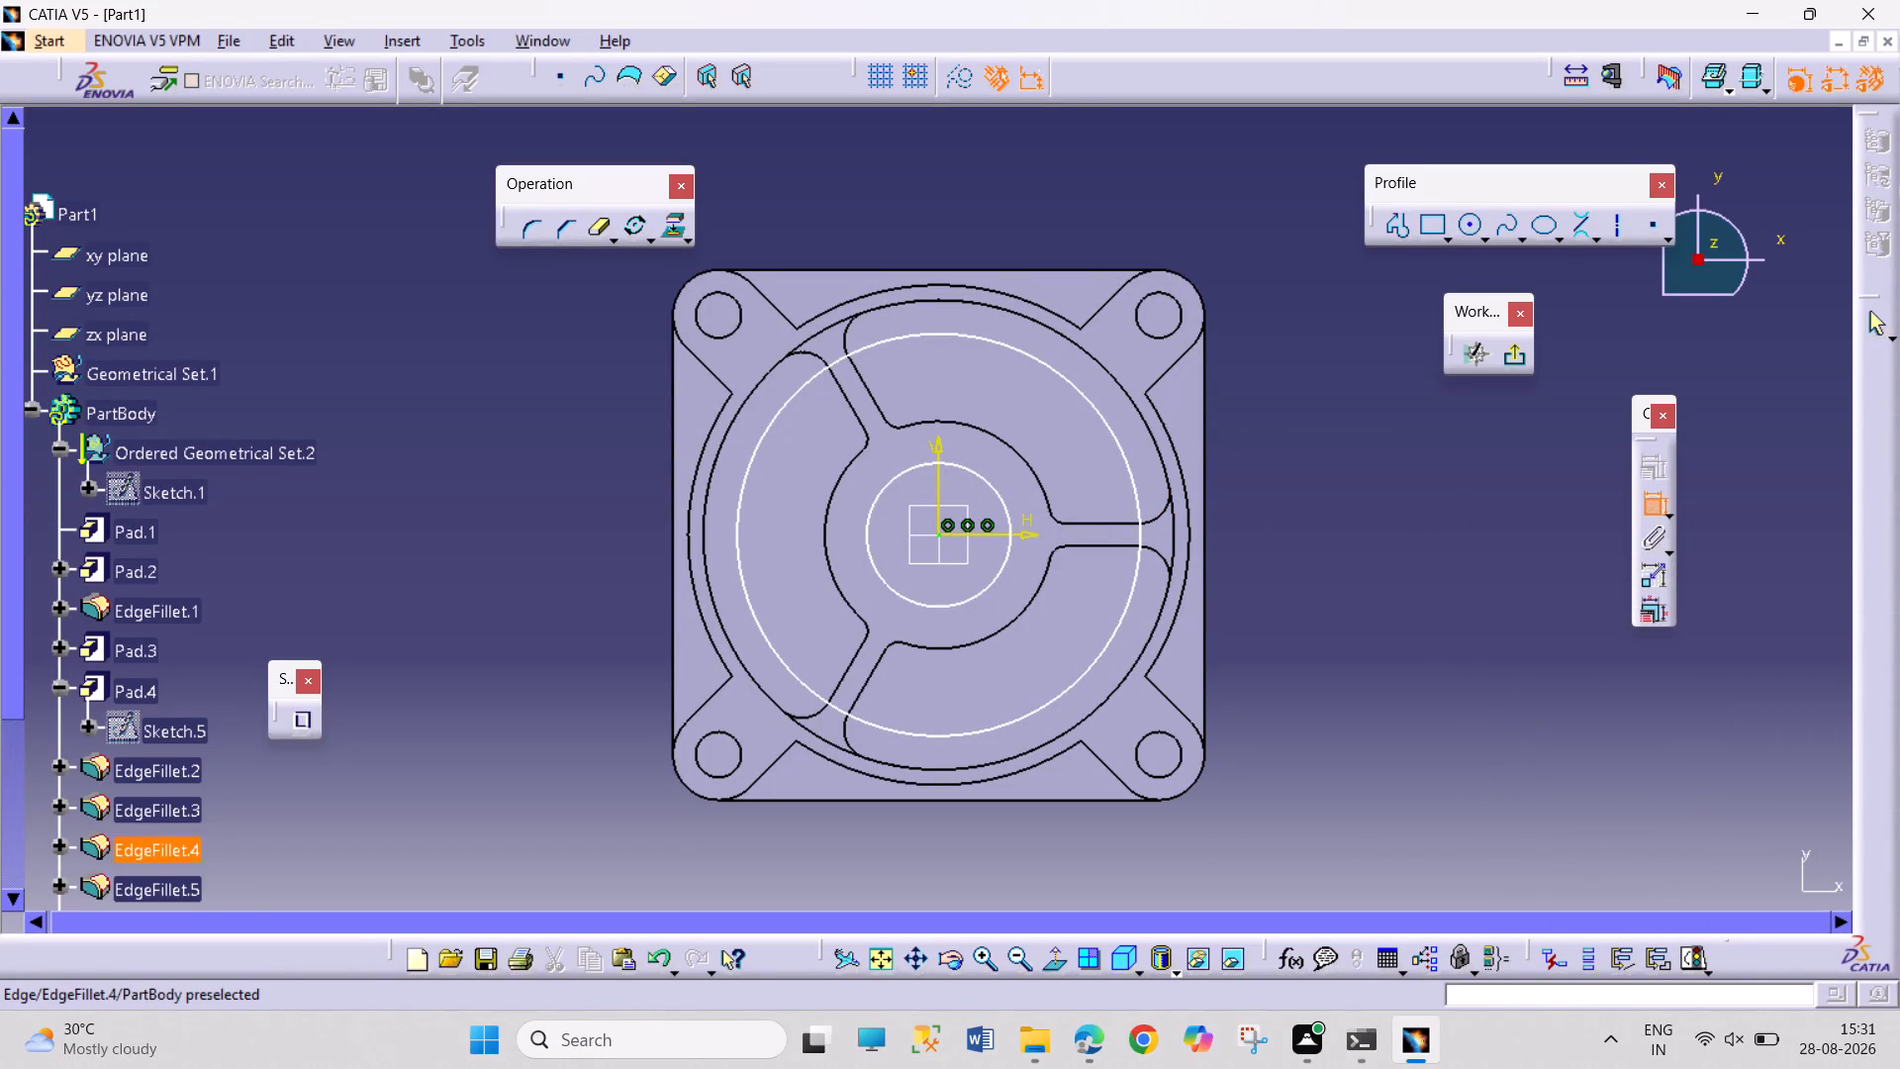
pyautogui.click(1137, 492)
pyautogui.click(1386, 490)
pyautogui.doubleClick(1392, 485)
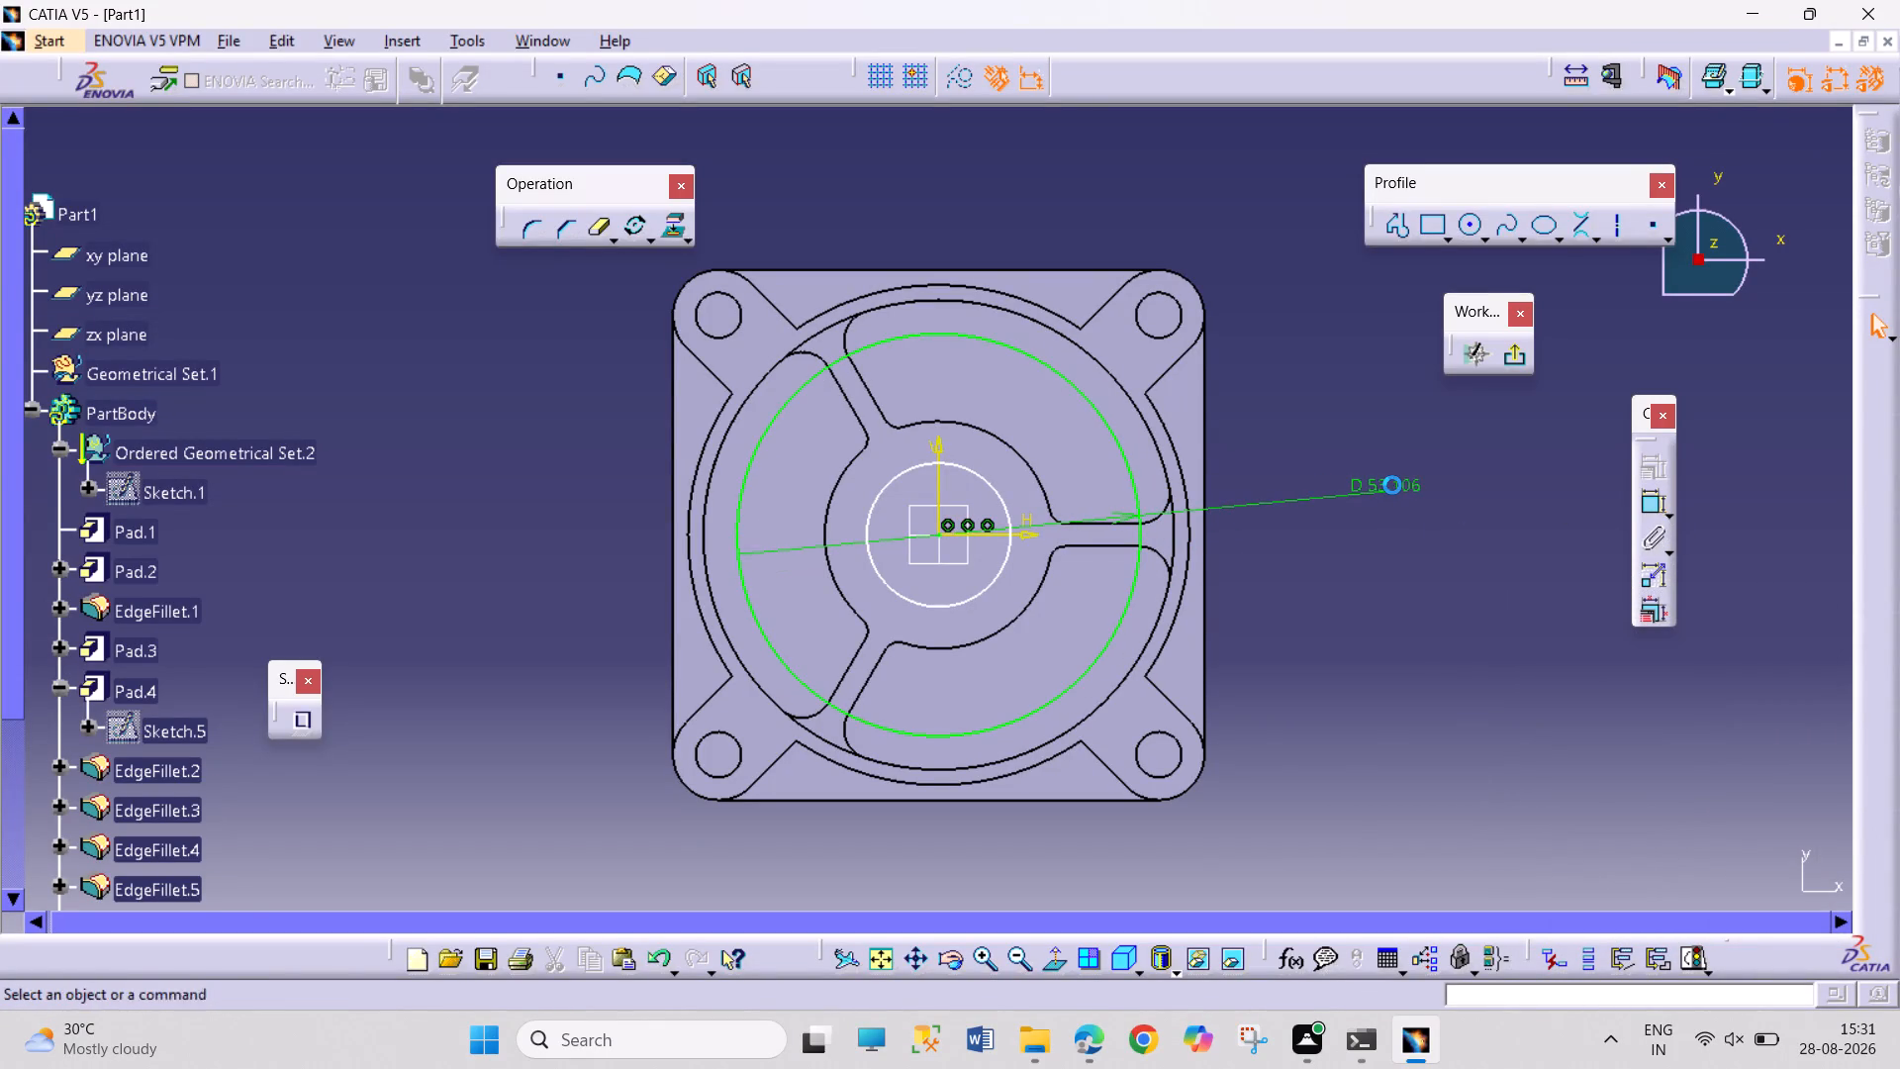
pyautogui.press('6')
pyautogui.press('Return')
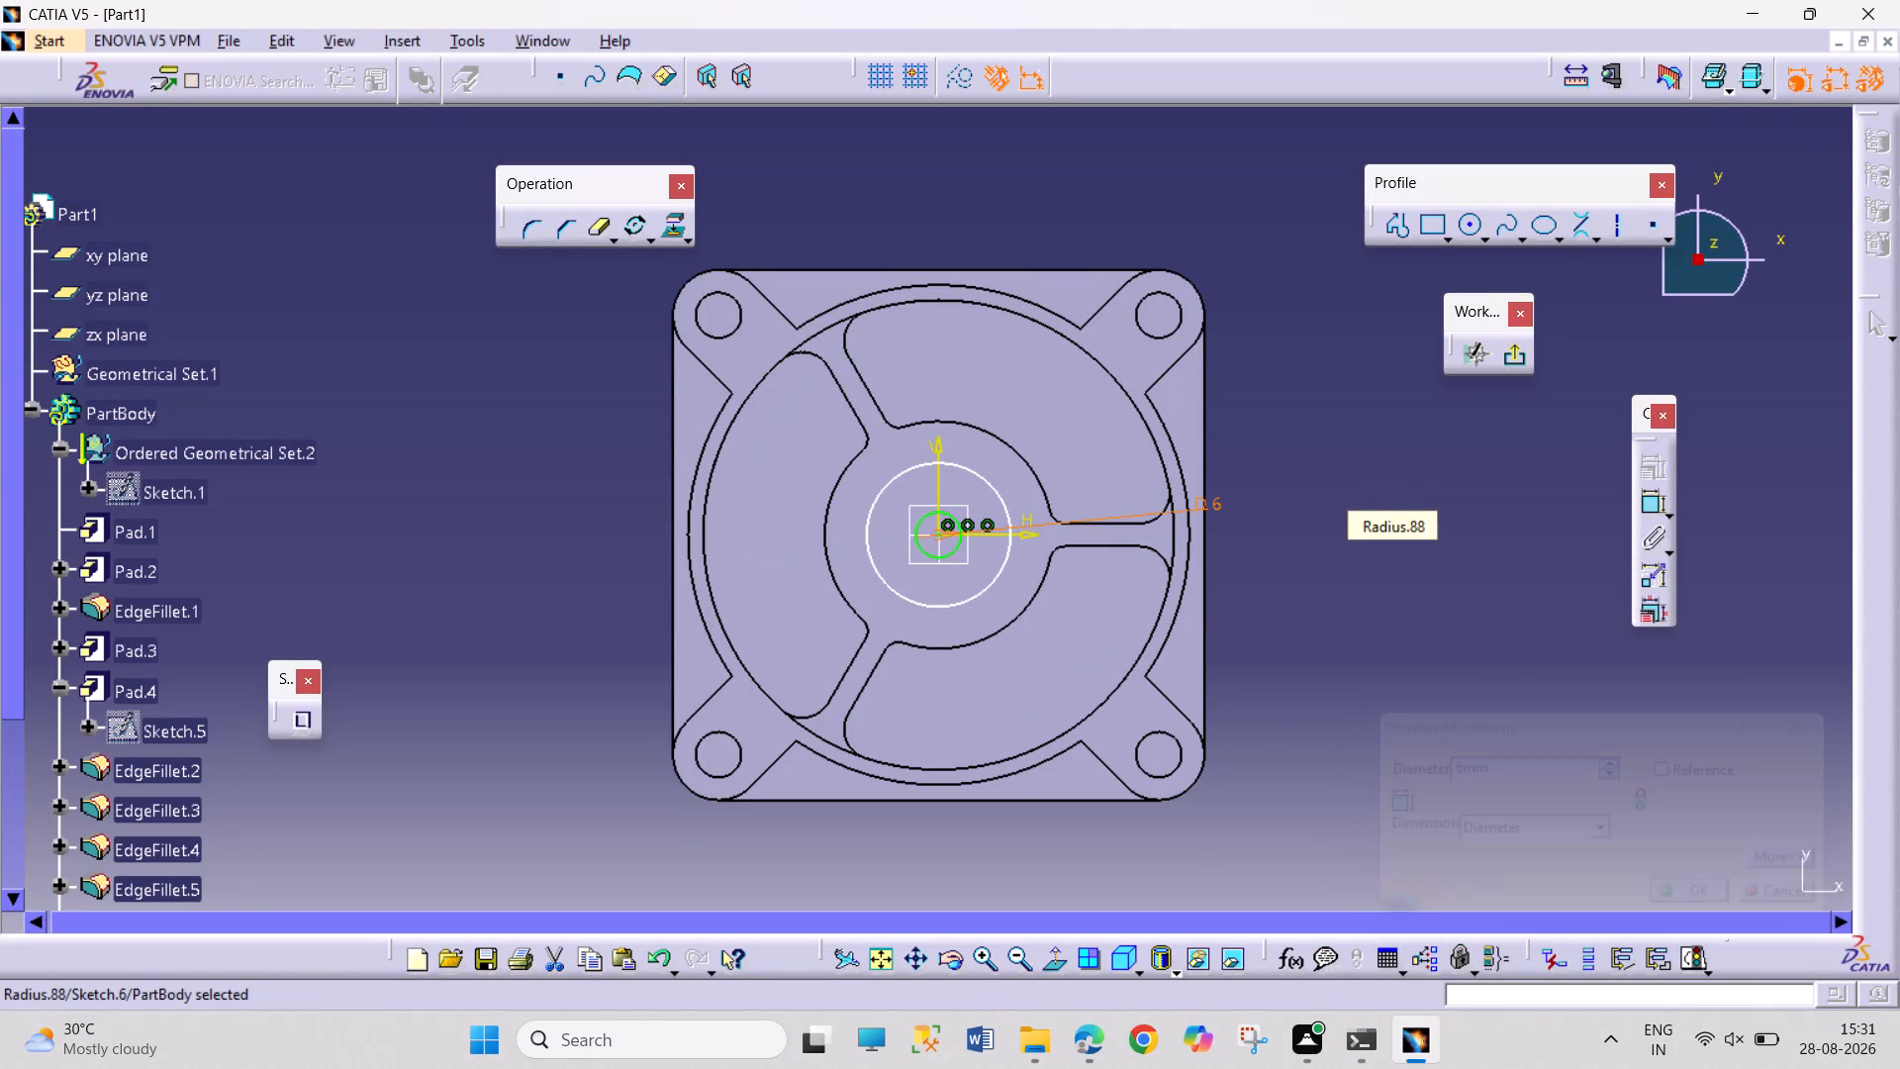
# Dimension the original circle, set its diameter to 3 mm, and exit the sketch.
pyautogui.click(1656, 509)
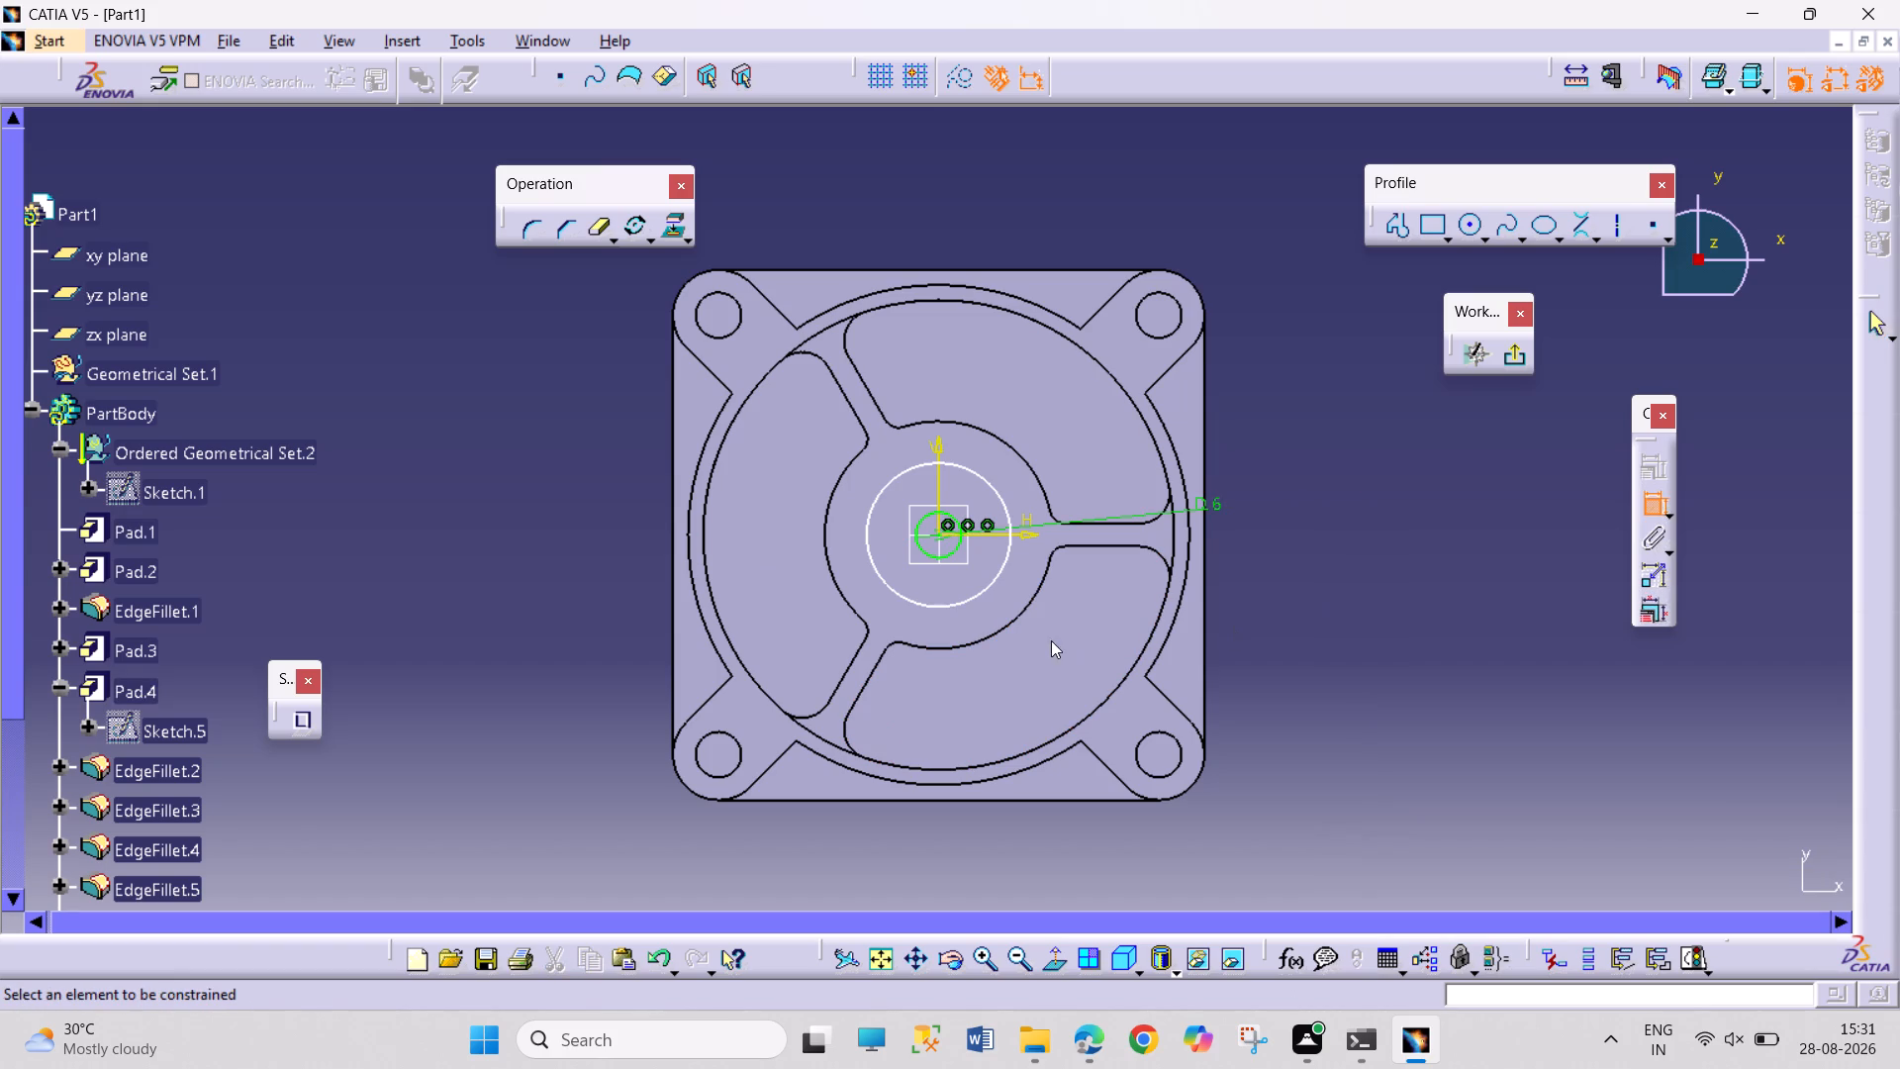
pyautogui.click(1010, 559)
pyautogui.tripleClick(1295, 531)
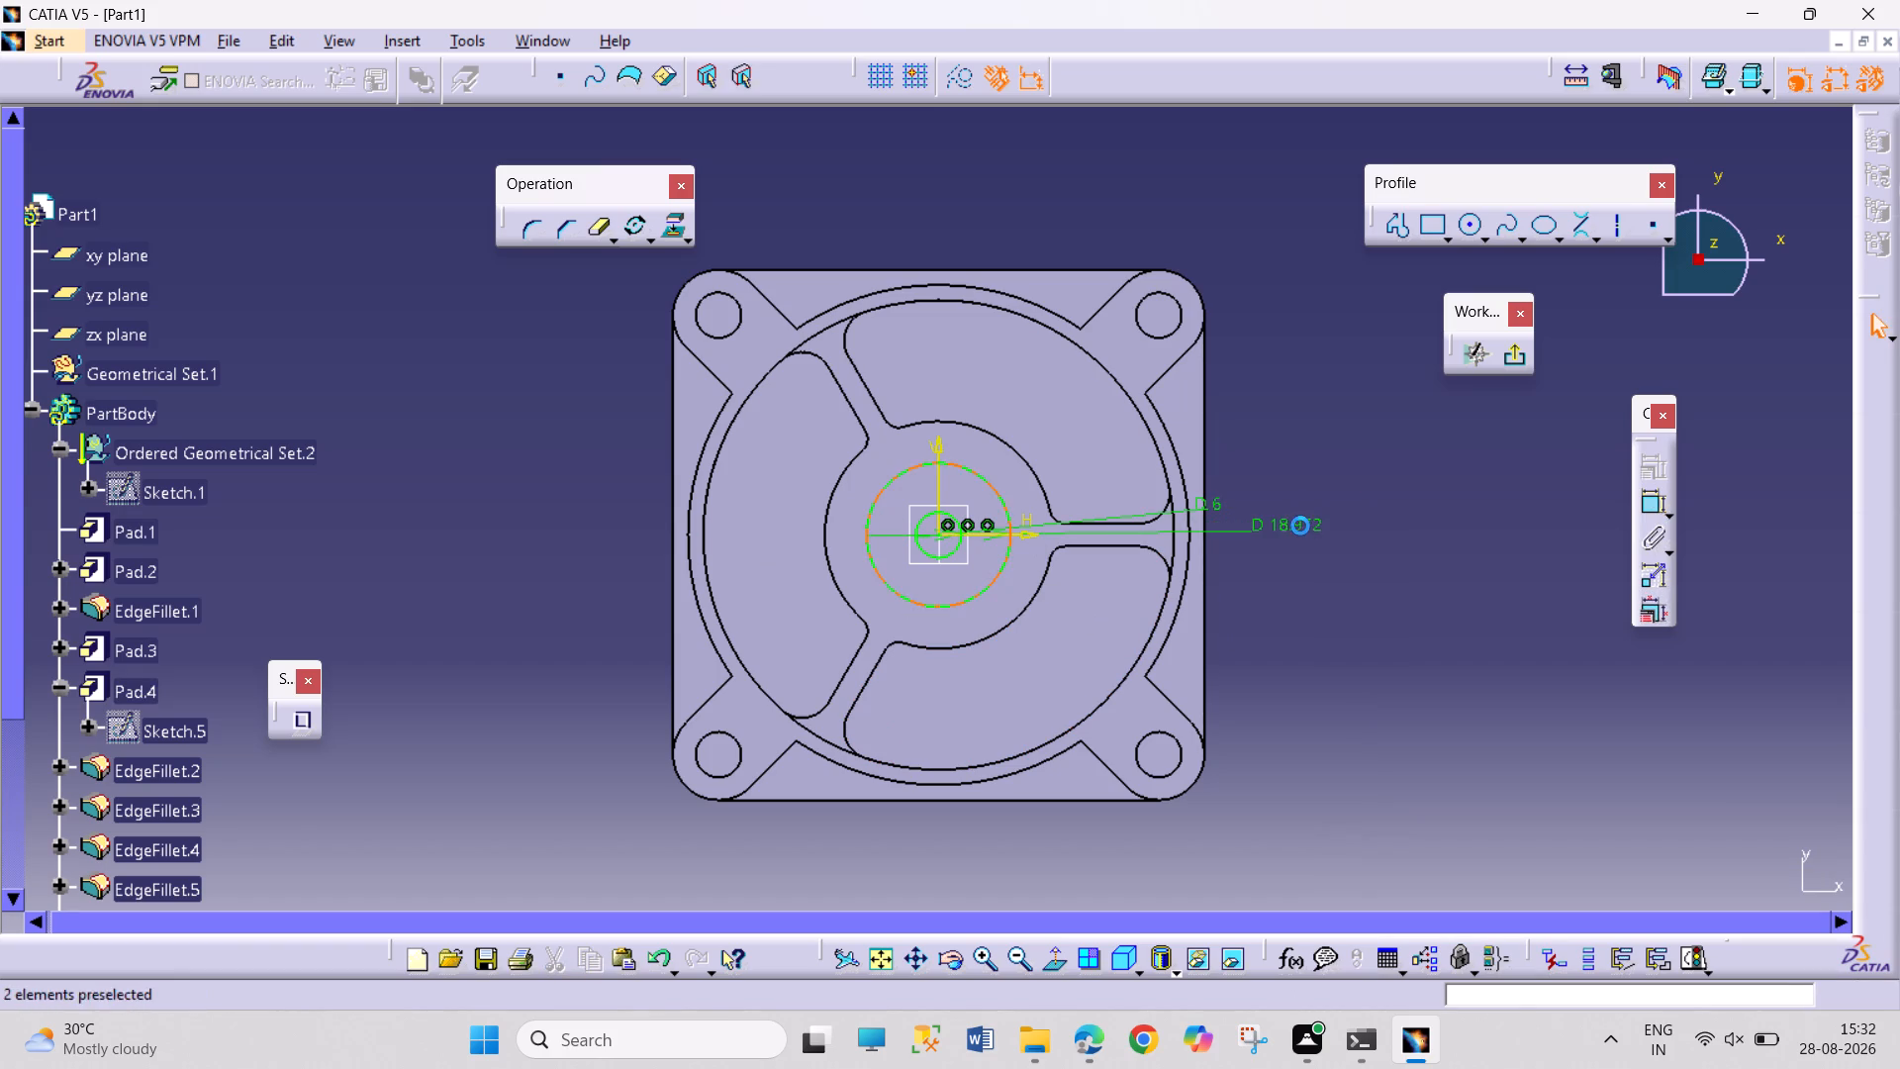
pyautogui.press('3')
pyautogui.press('Return')
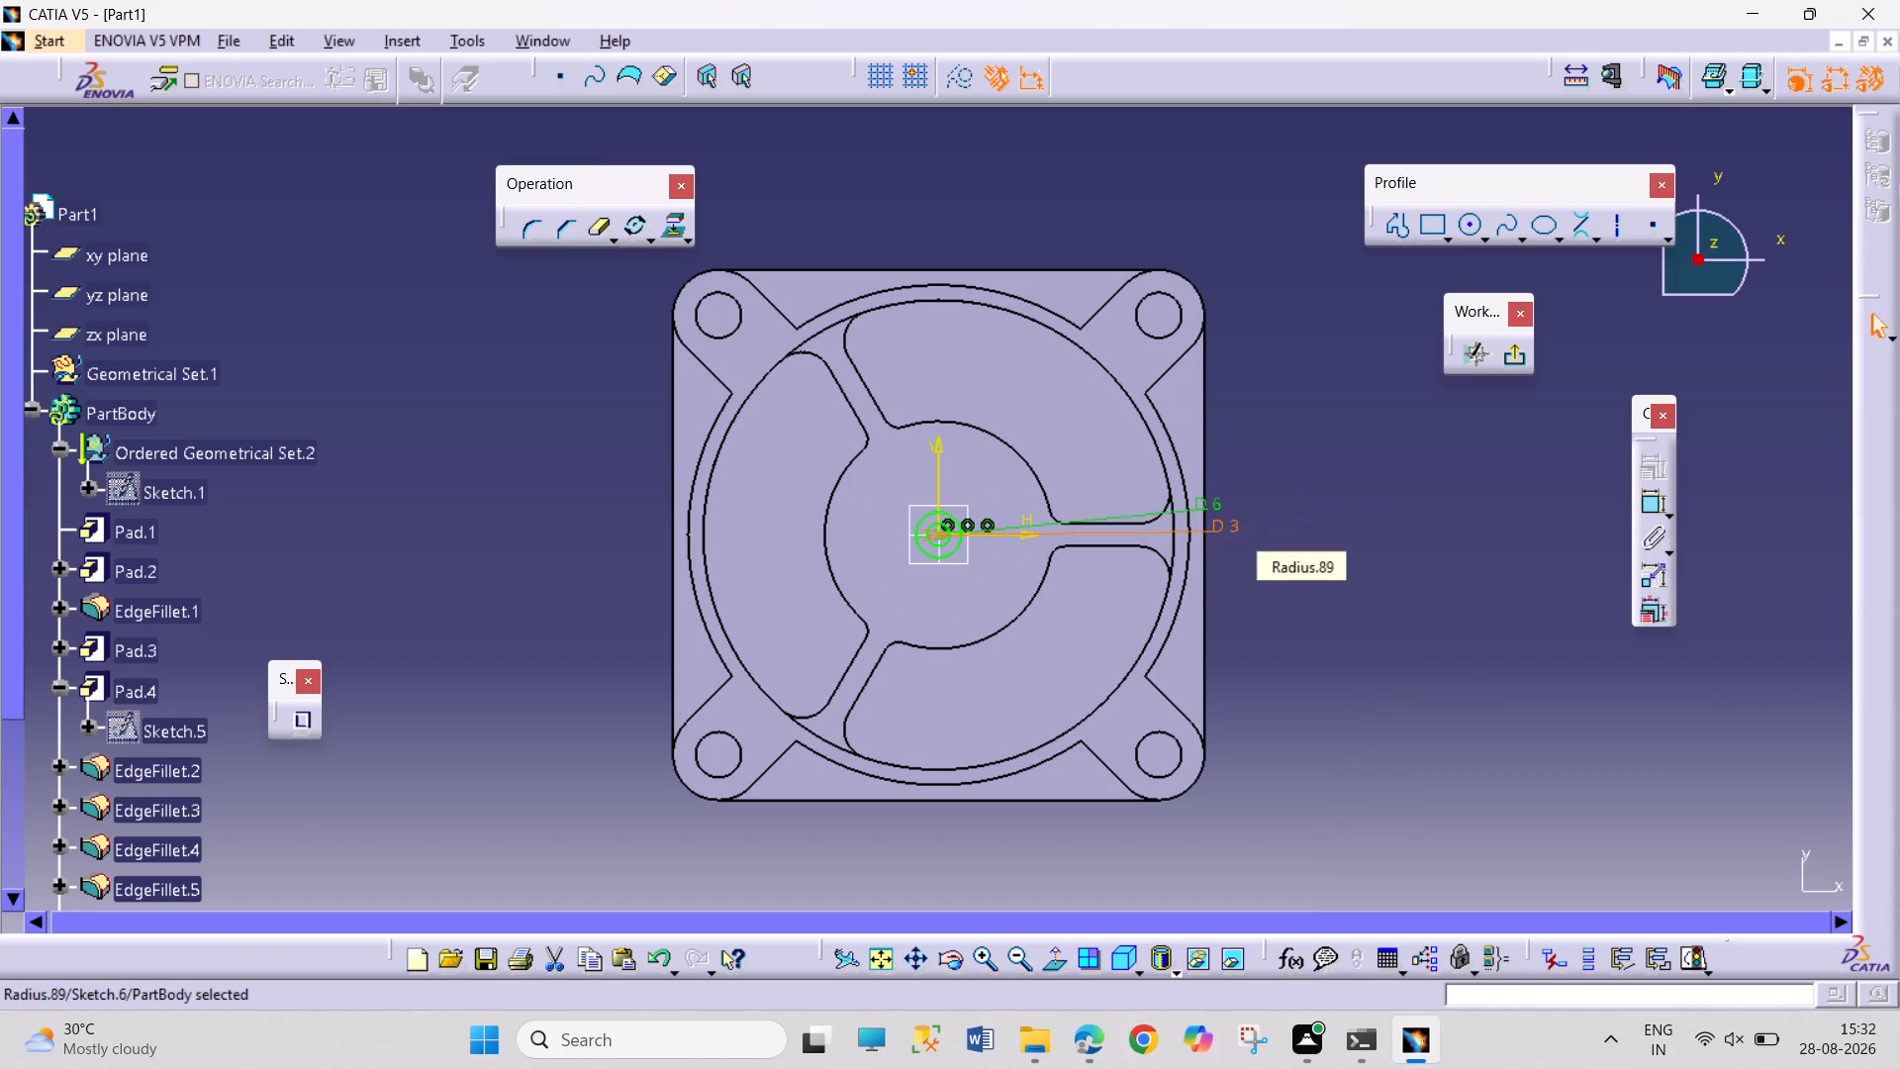
pyautogui.click(1306, 525)
pyautogui.click(1506, 354)
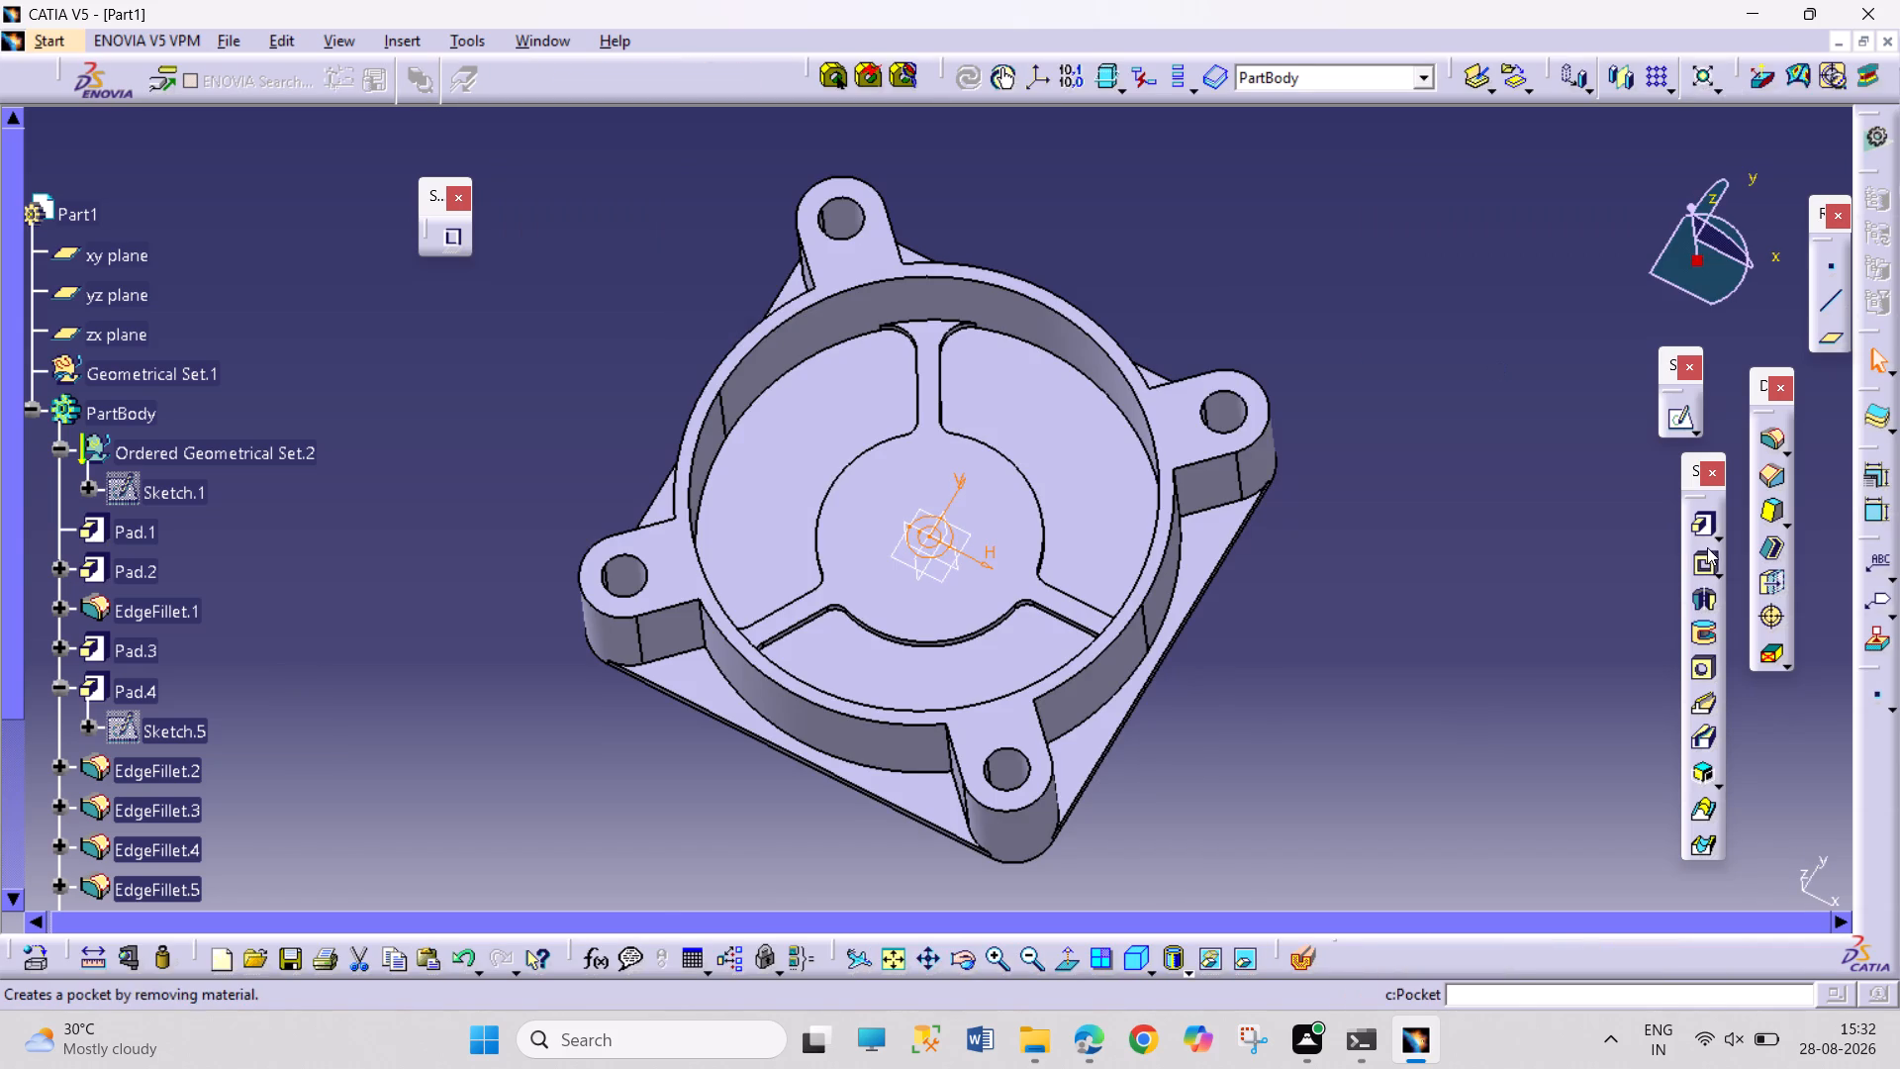
# Pad the two-circle boss sketch 2.2 mm from the central hub.
pyautogui.click(1699, 527)
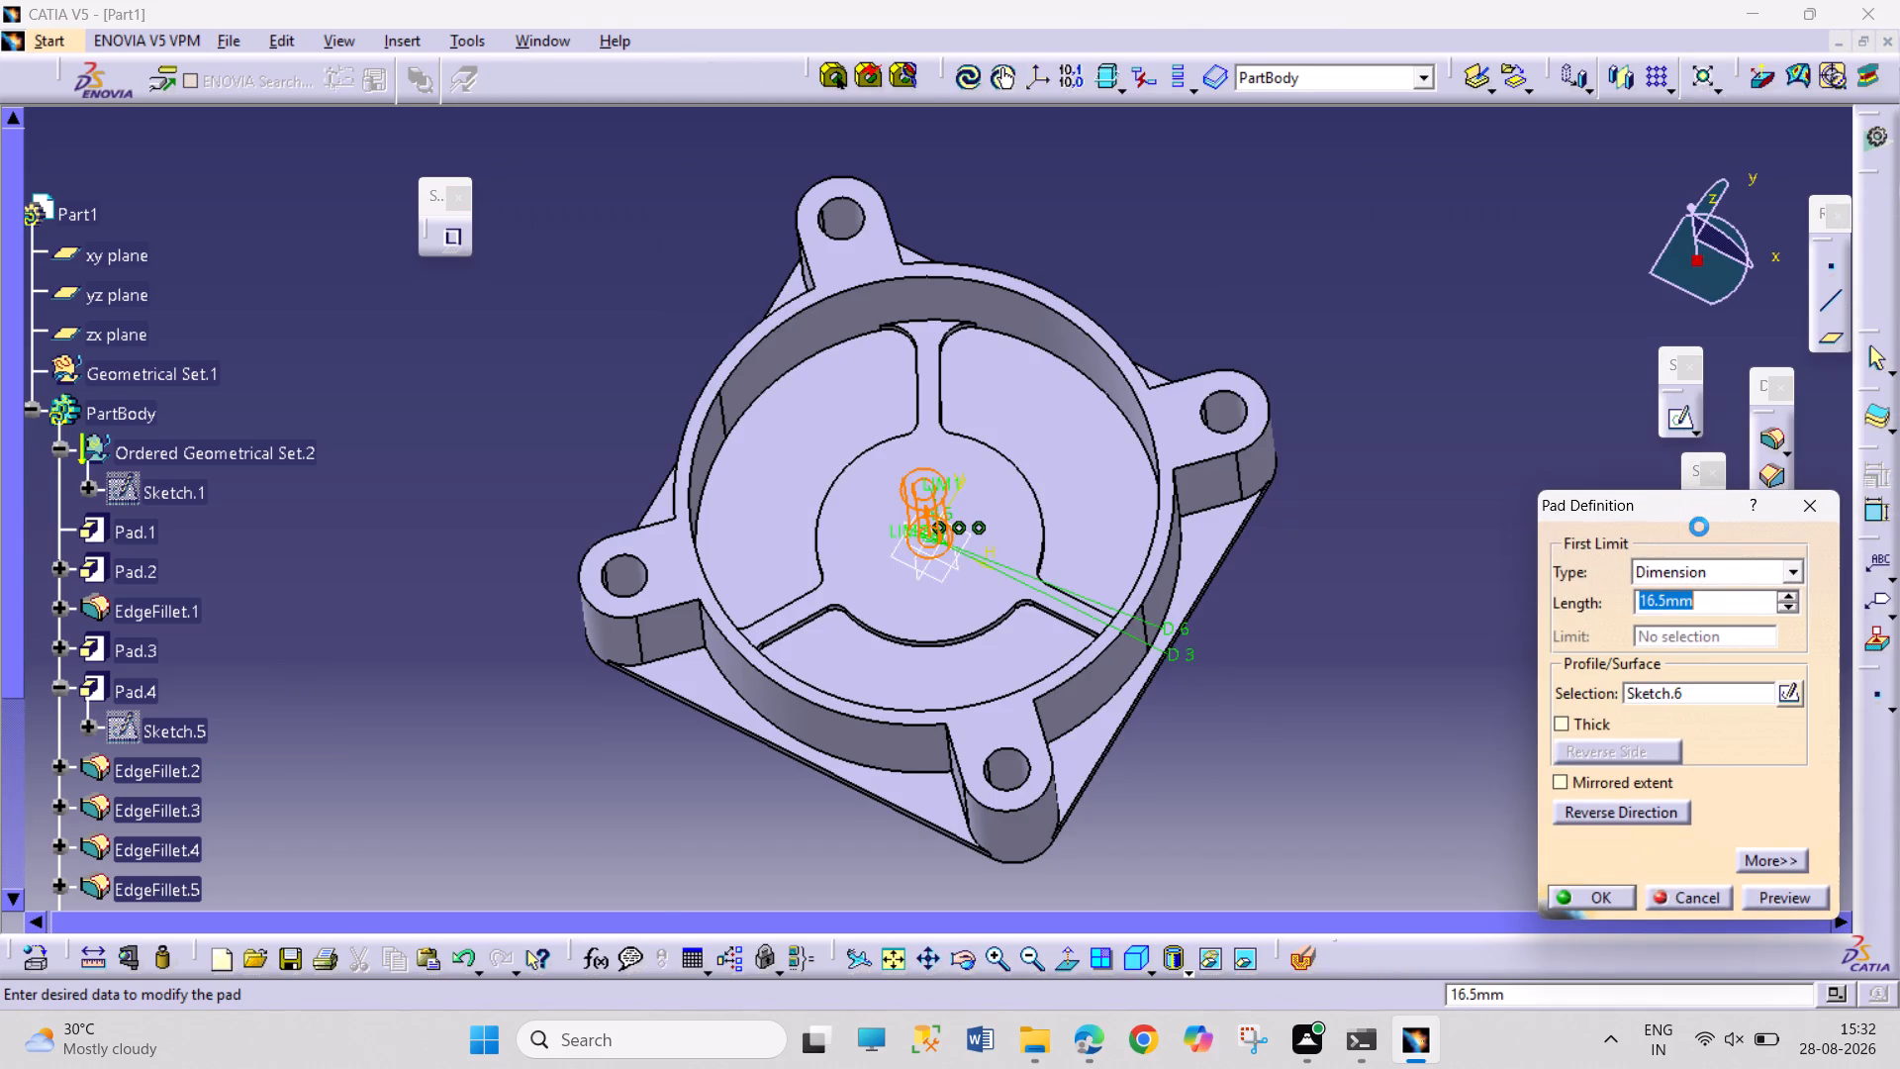
pyautogui.write('2.2')
pyautogui.press('Return')
pyautogui.click(1375, 654)
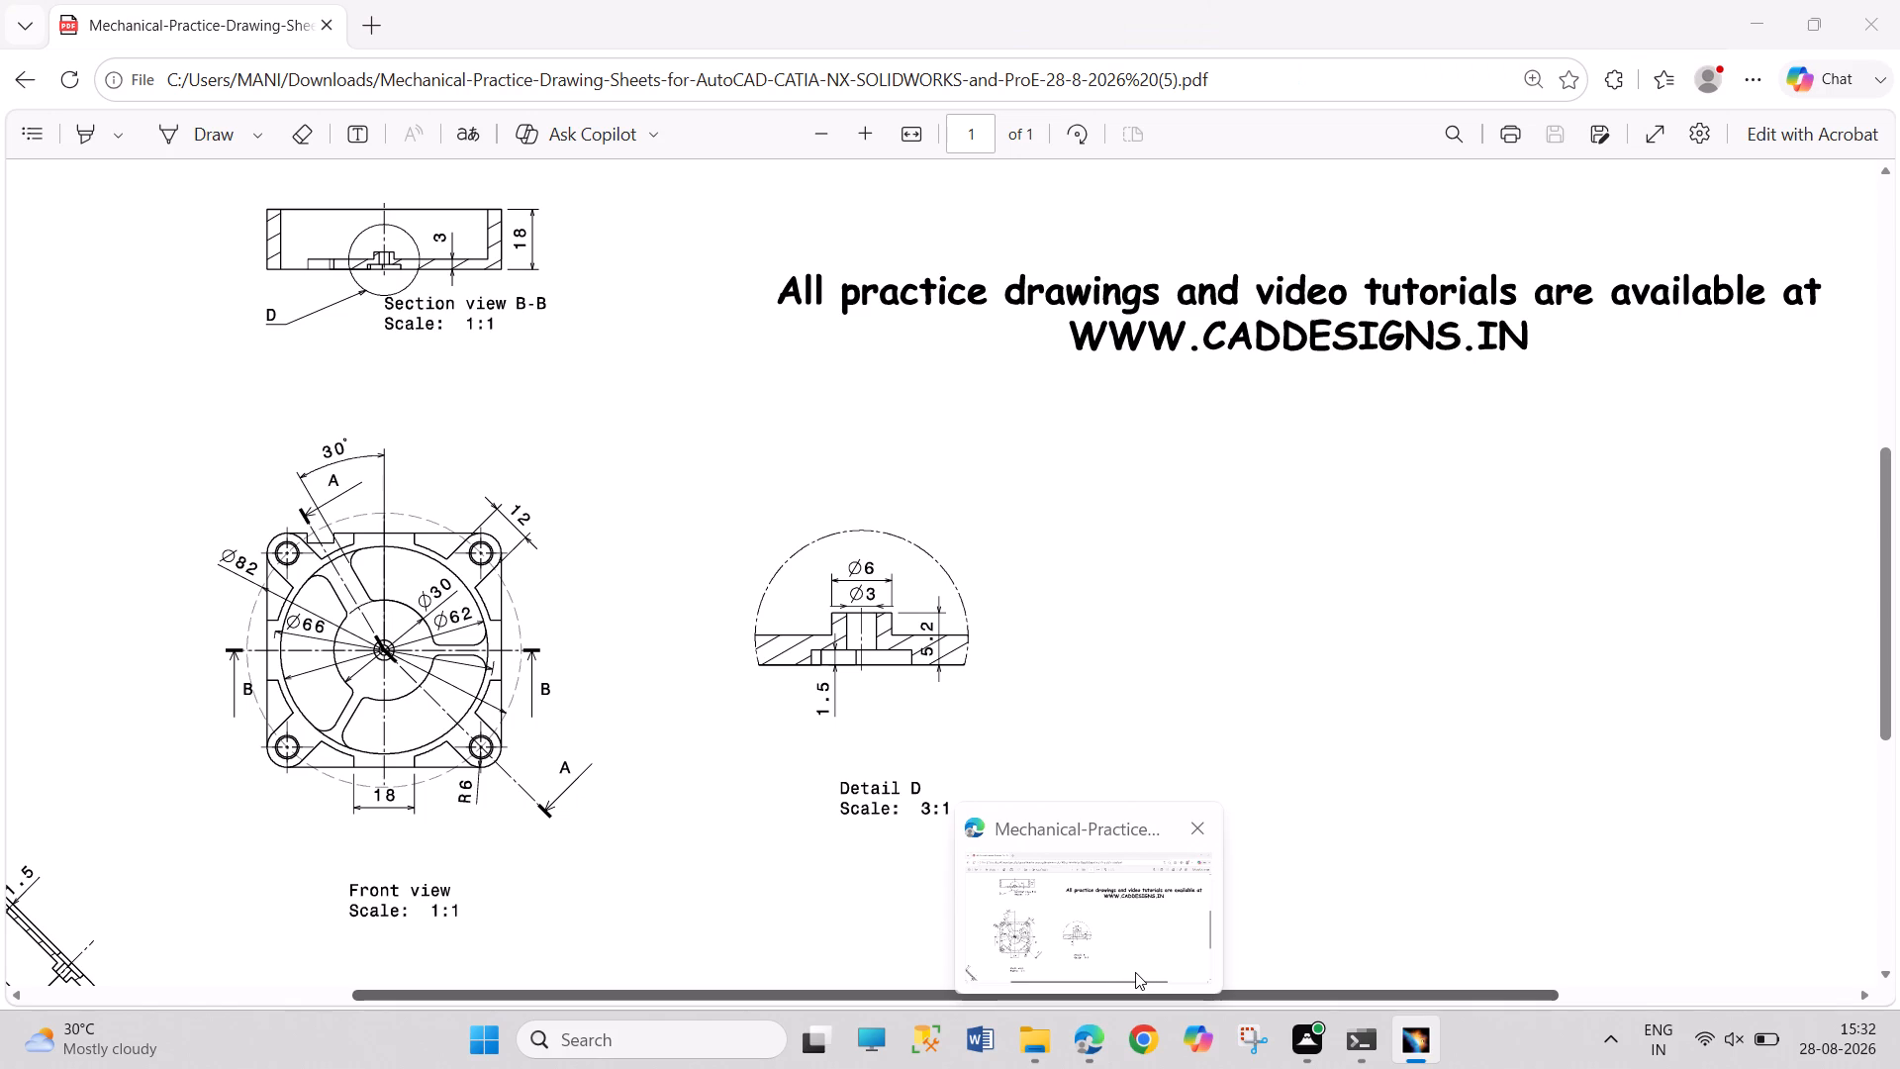
# Switch to the PDF in Edge and examine Detail D, section B-B and auxiliary view C for the remaining hub geometry.
pyautogui.click(1135, 972)
pyautogui.scroll(4, 1135, 878)
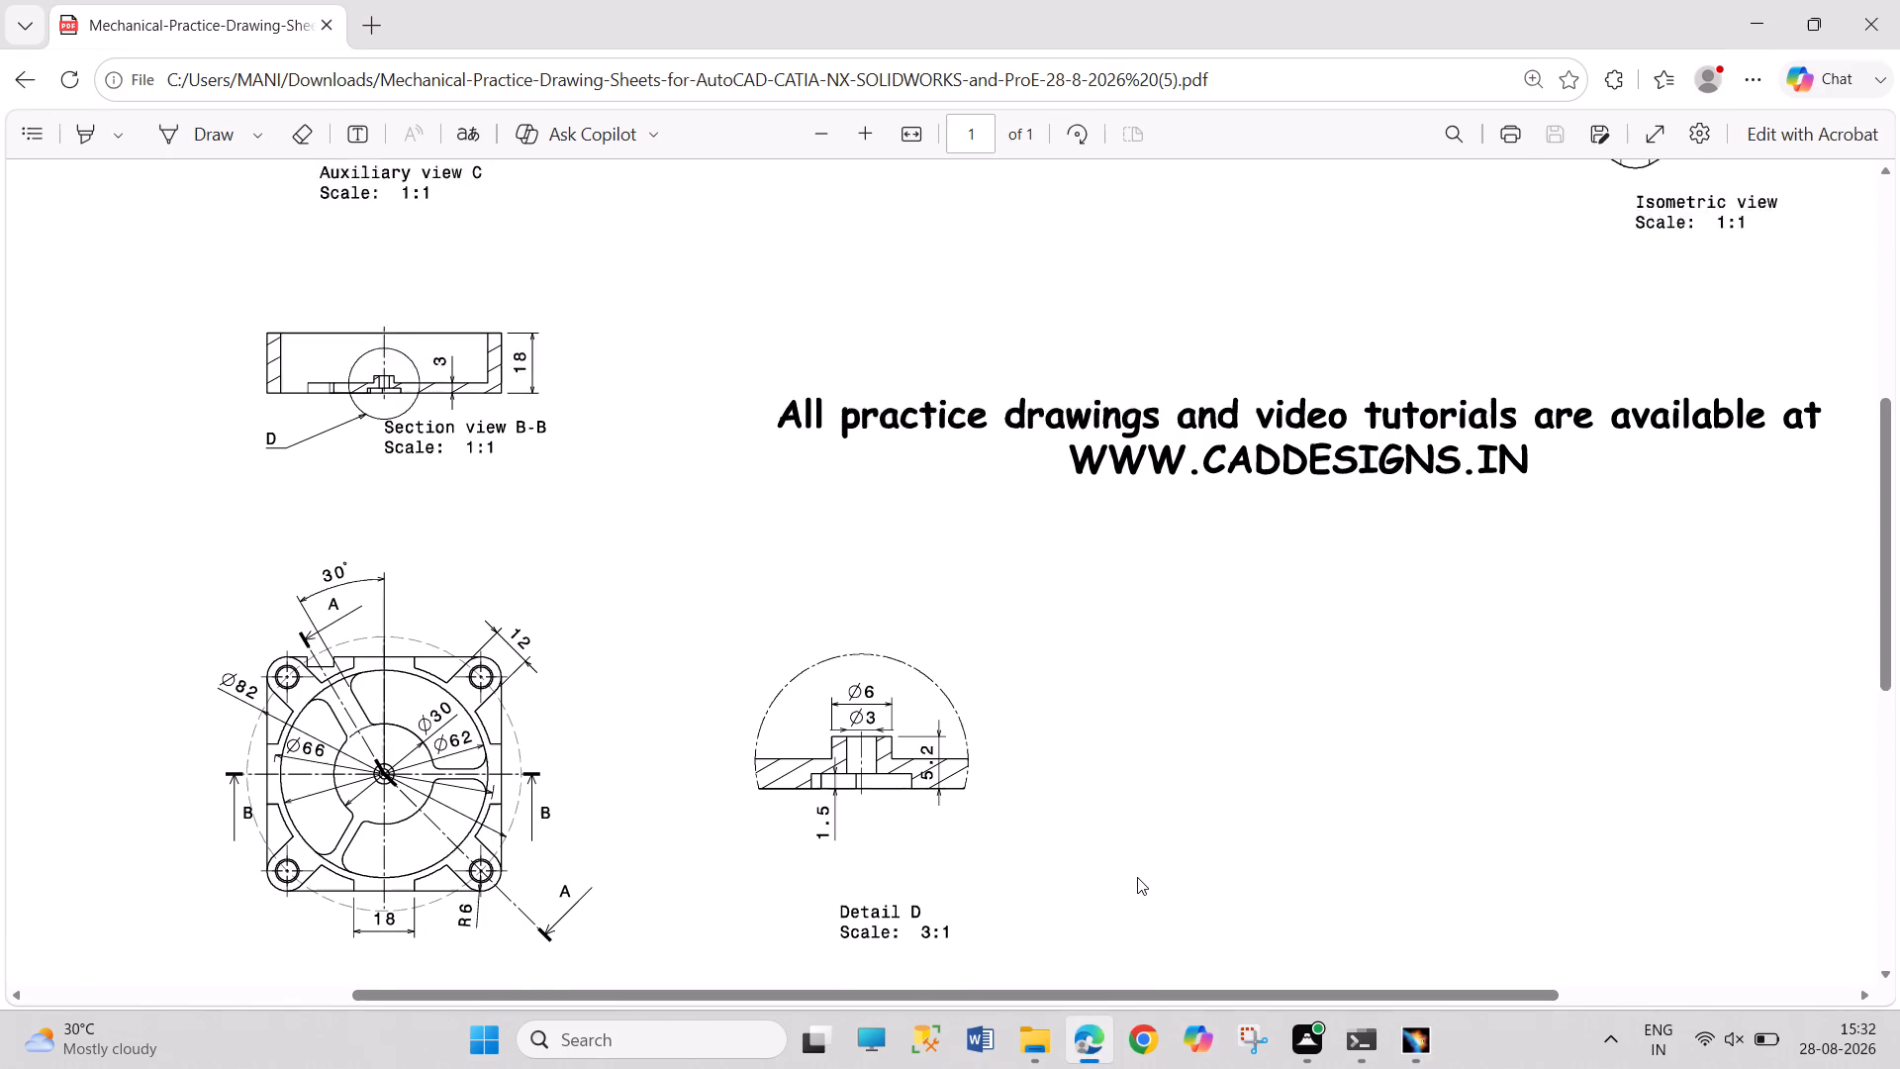
pyautogui.scroll(1, 1140, 877)
pyautogui.scroll(-2, 1140, 877)
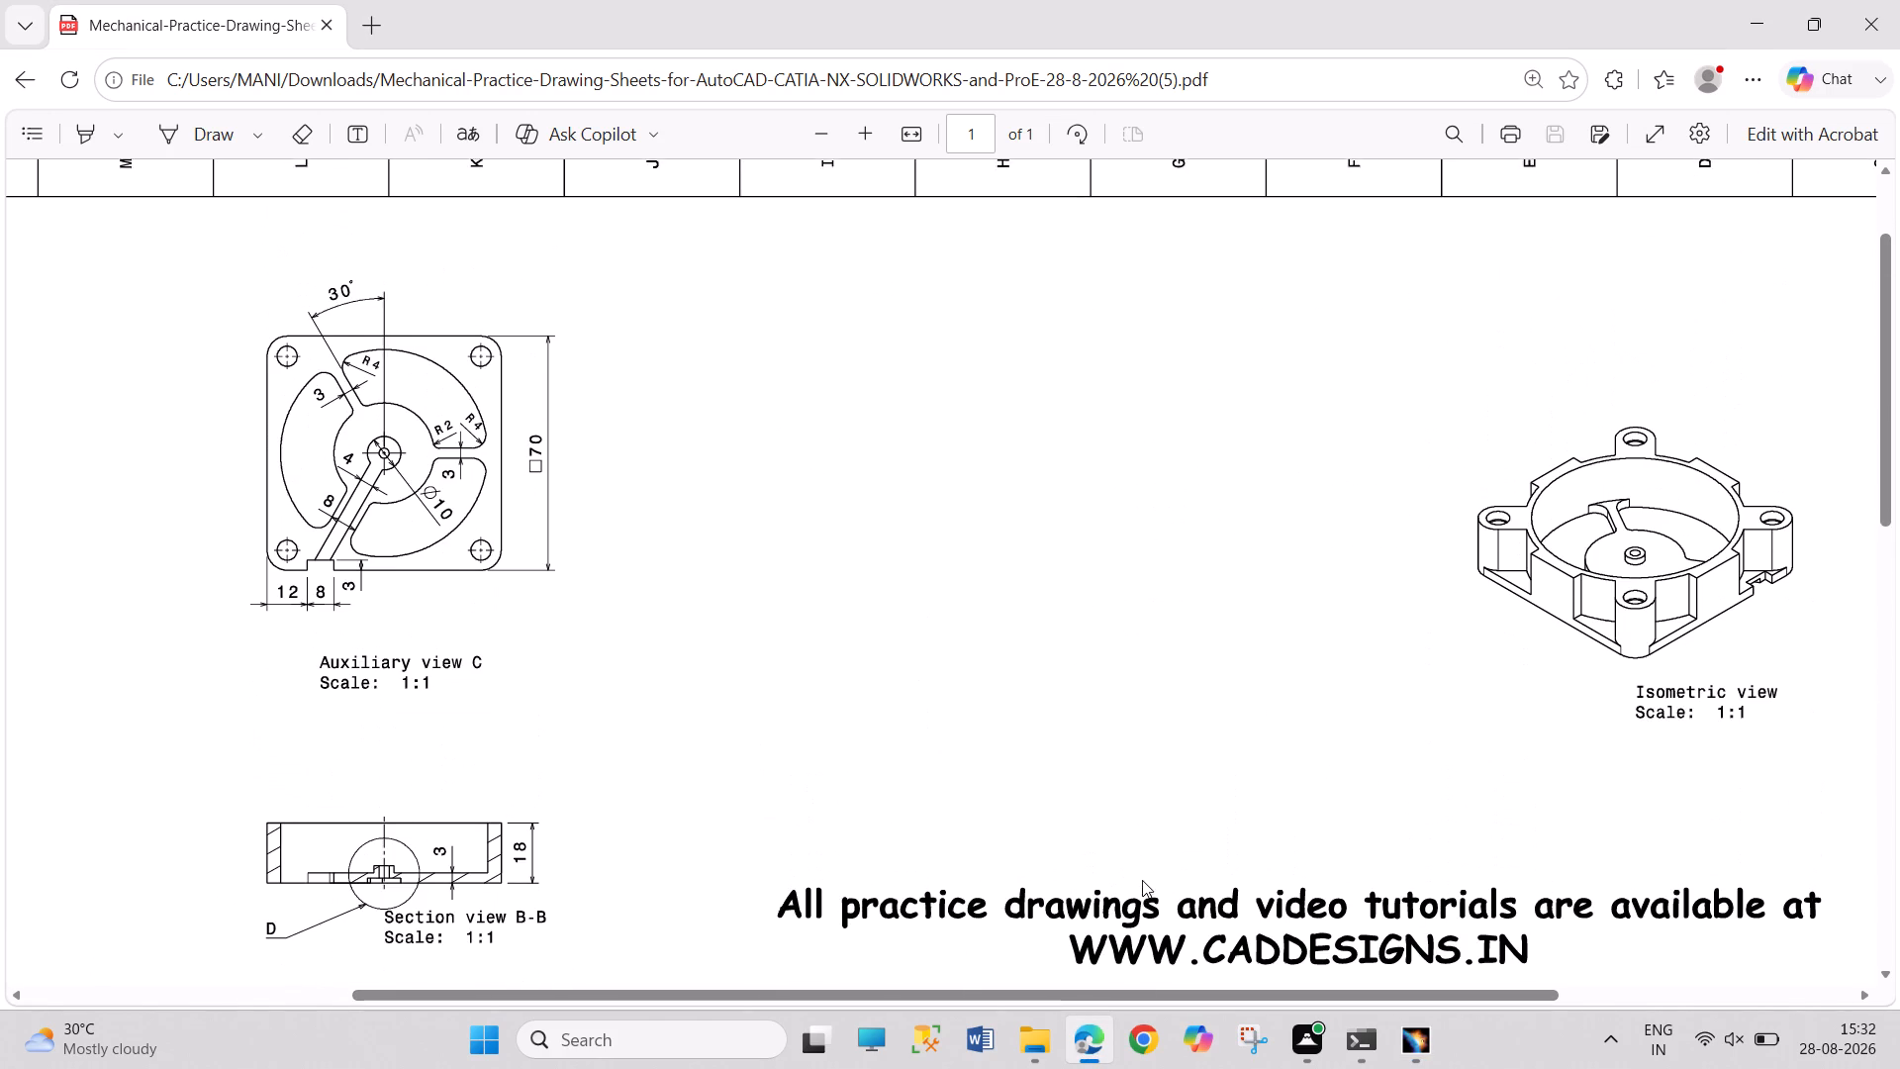
pyautogui.scroll(-5, 1142, 880)
pyautogui.scroll(1, 1147, 889)
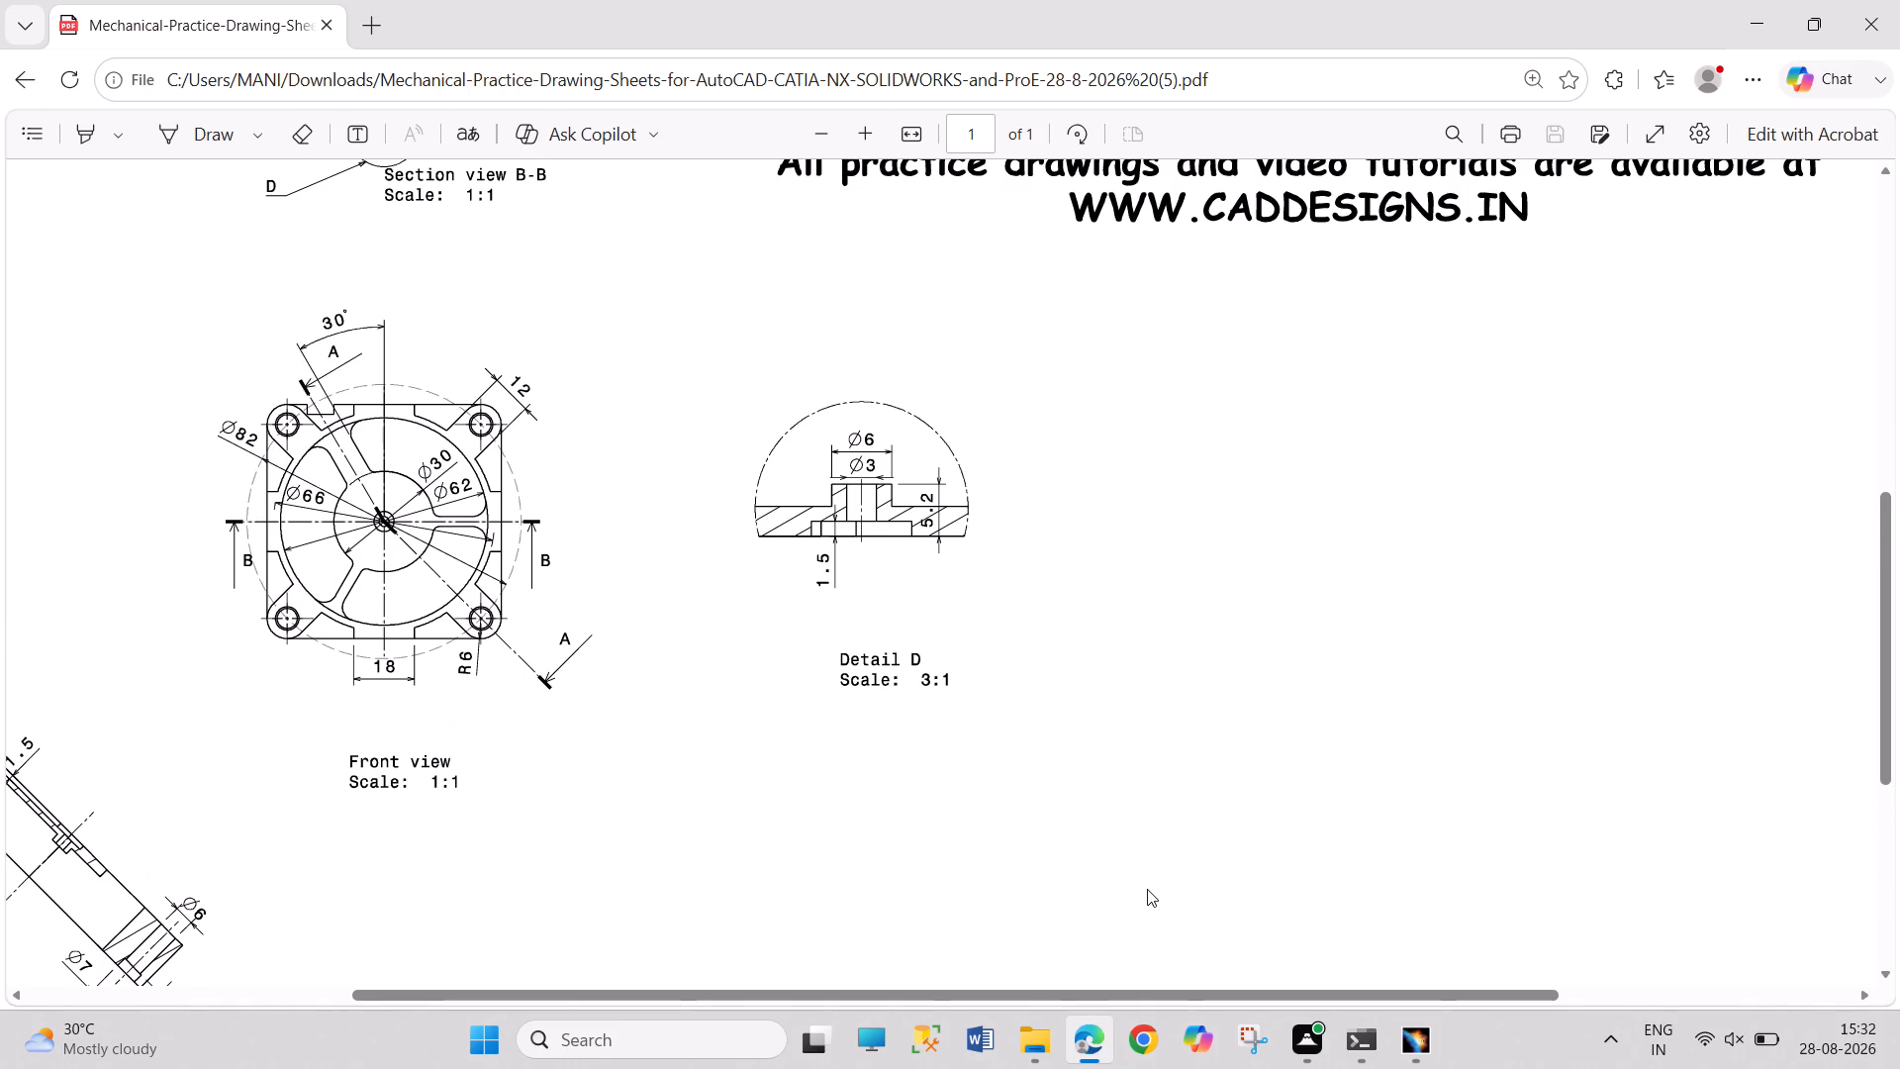
pyautogui.scroll(2, 1147, 889)
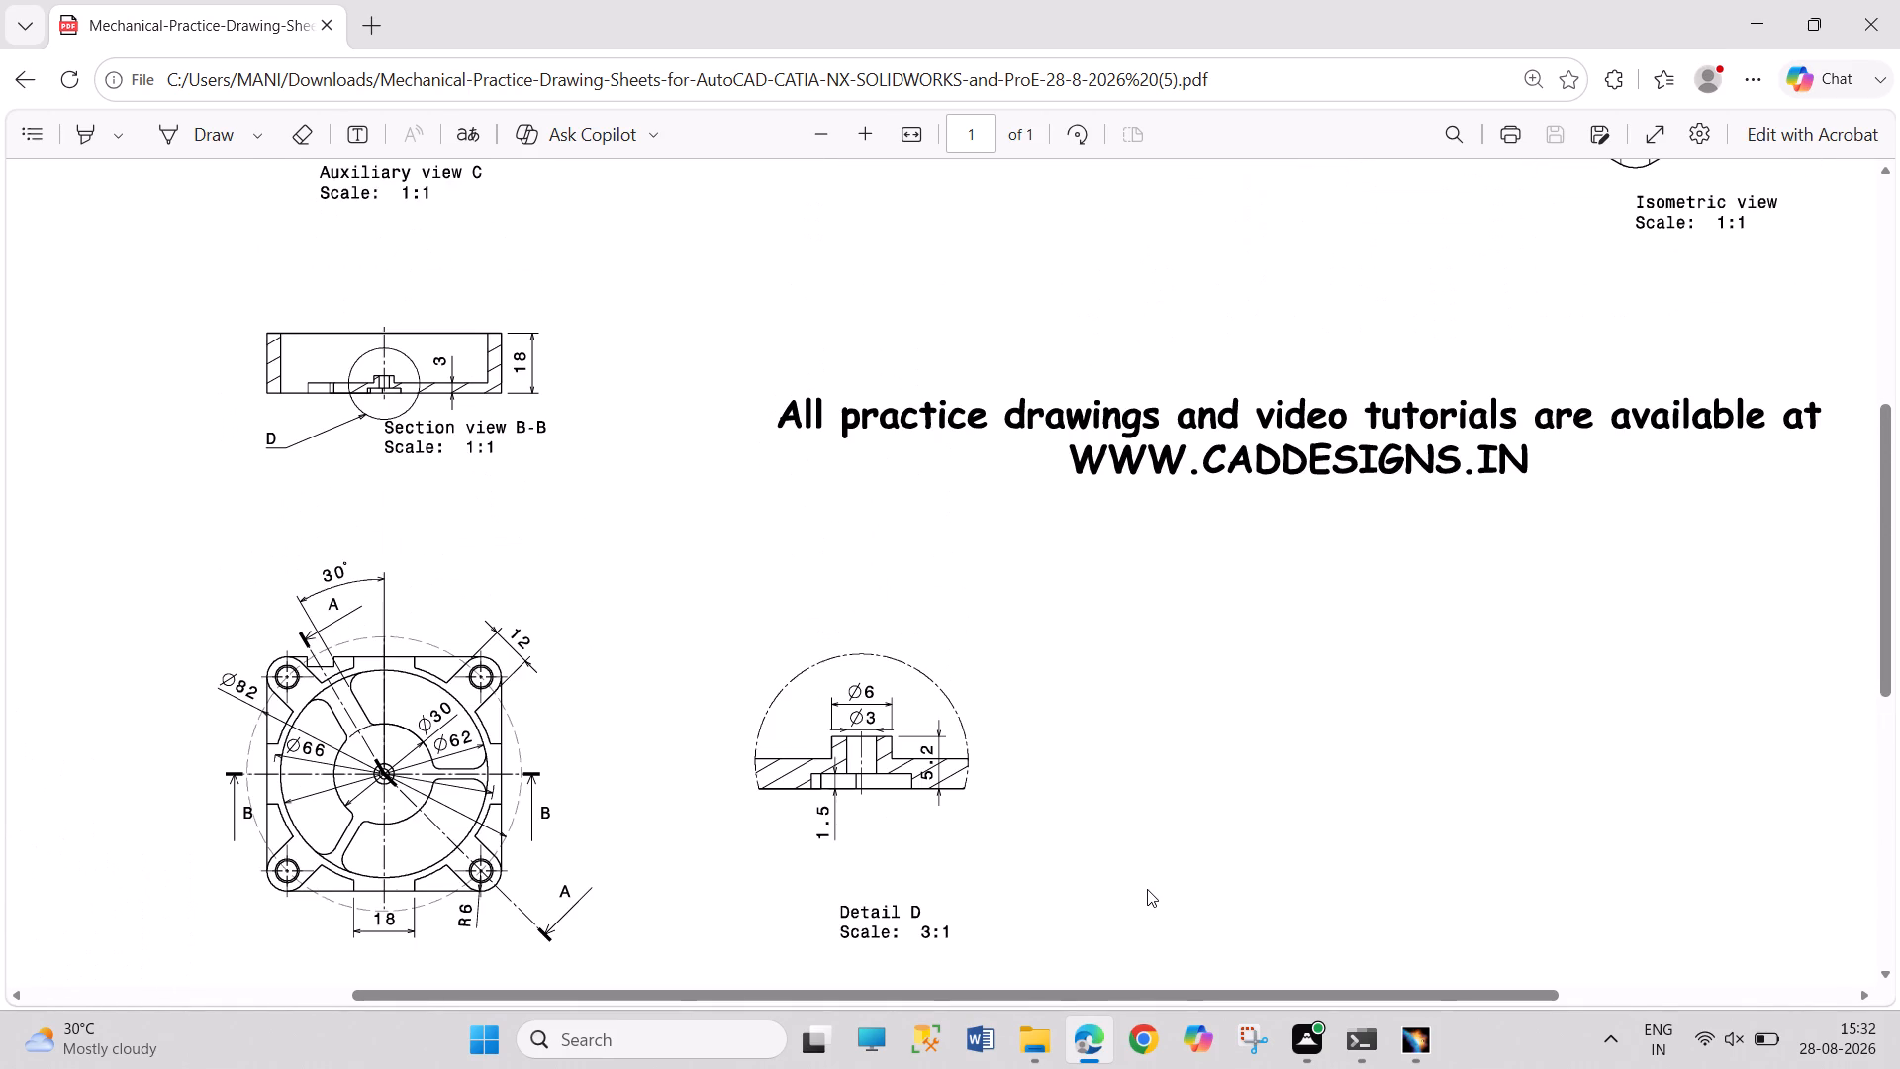
pyautogui.scroll(-1, 1147, 889)
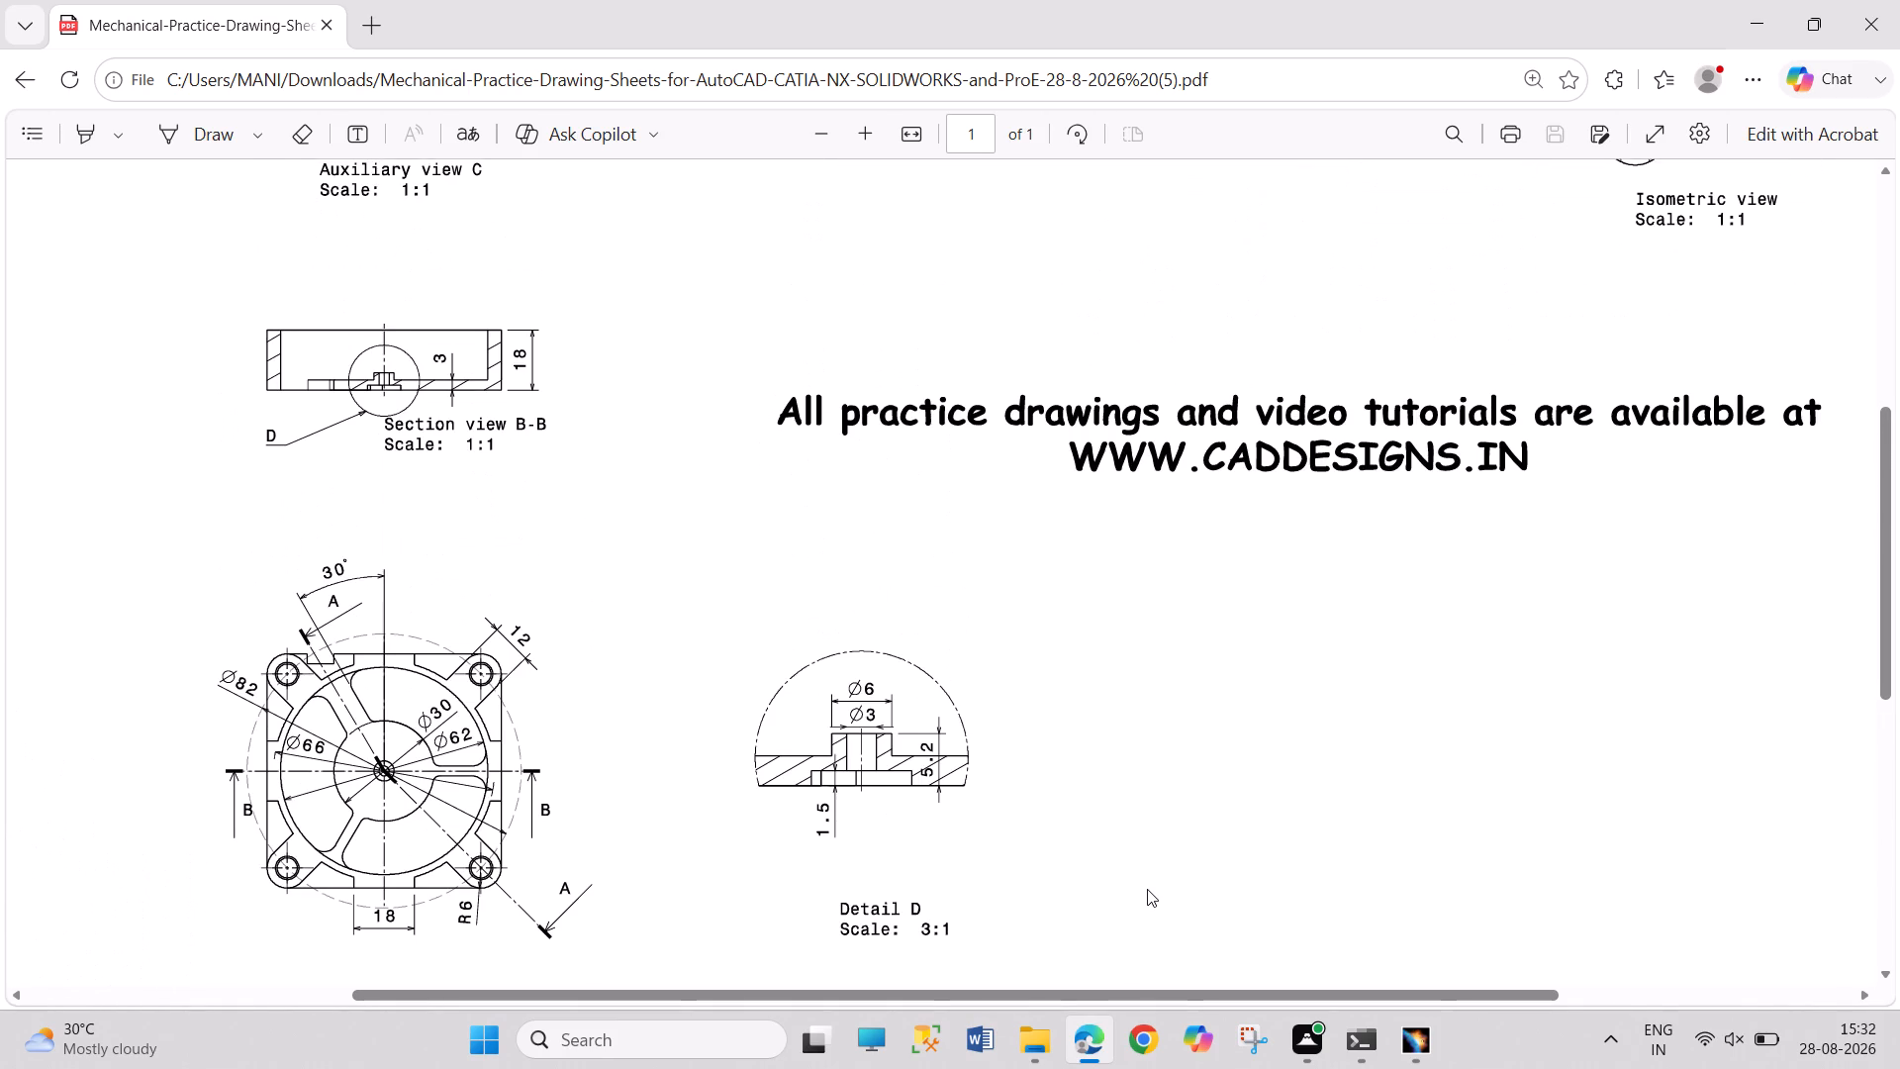
pyautogui.scroll(-1, 1147, 889)
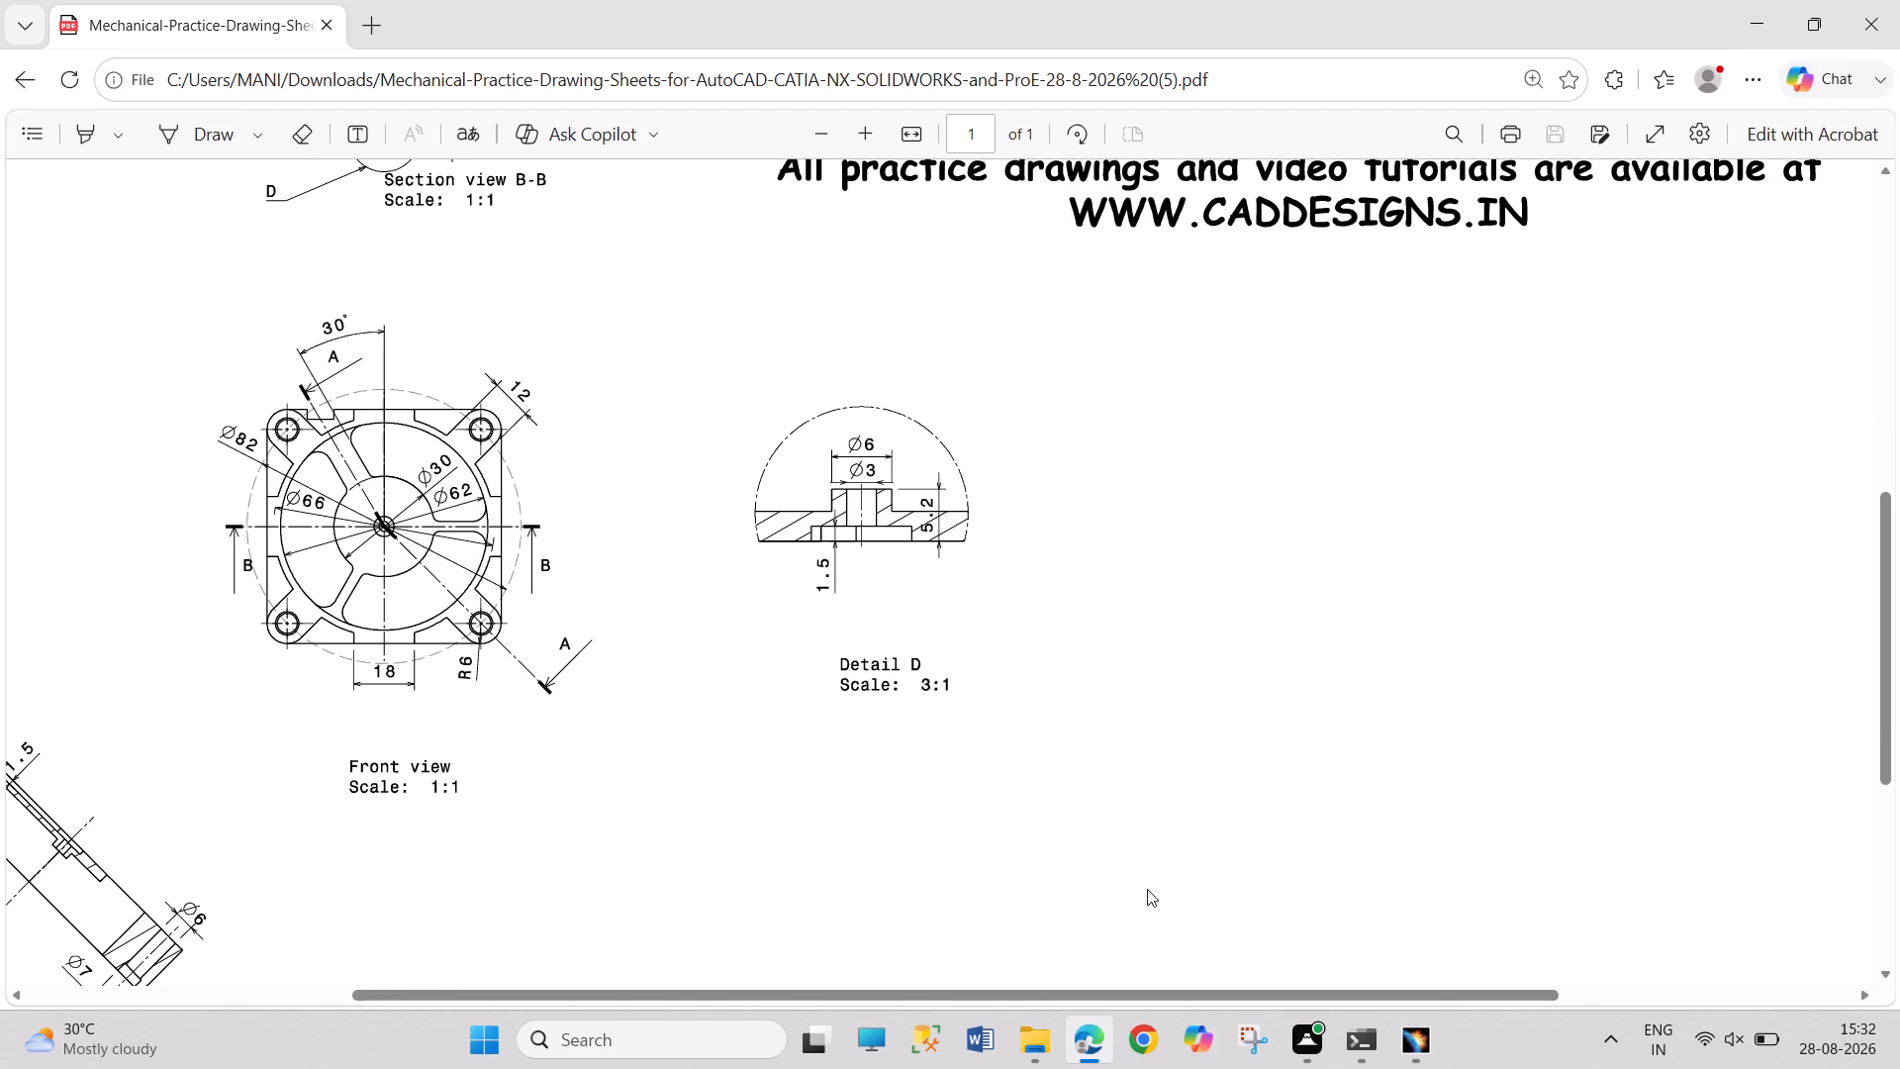
pyautogui.scroll(-1, 1147, 889)
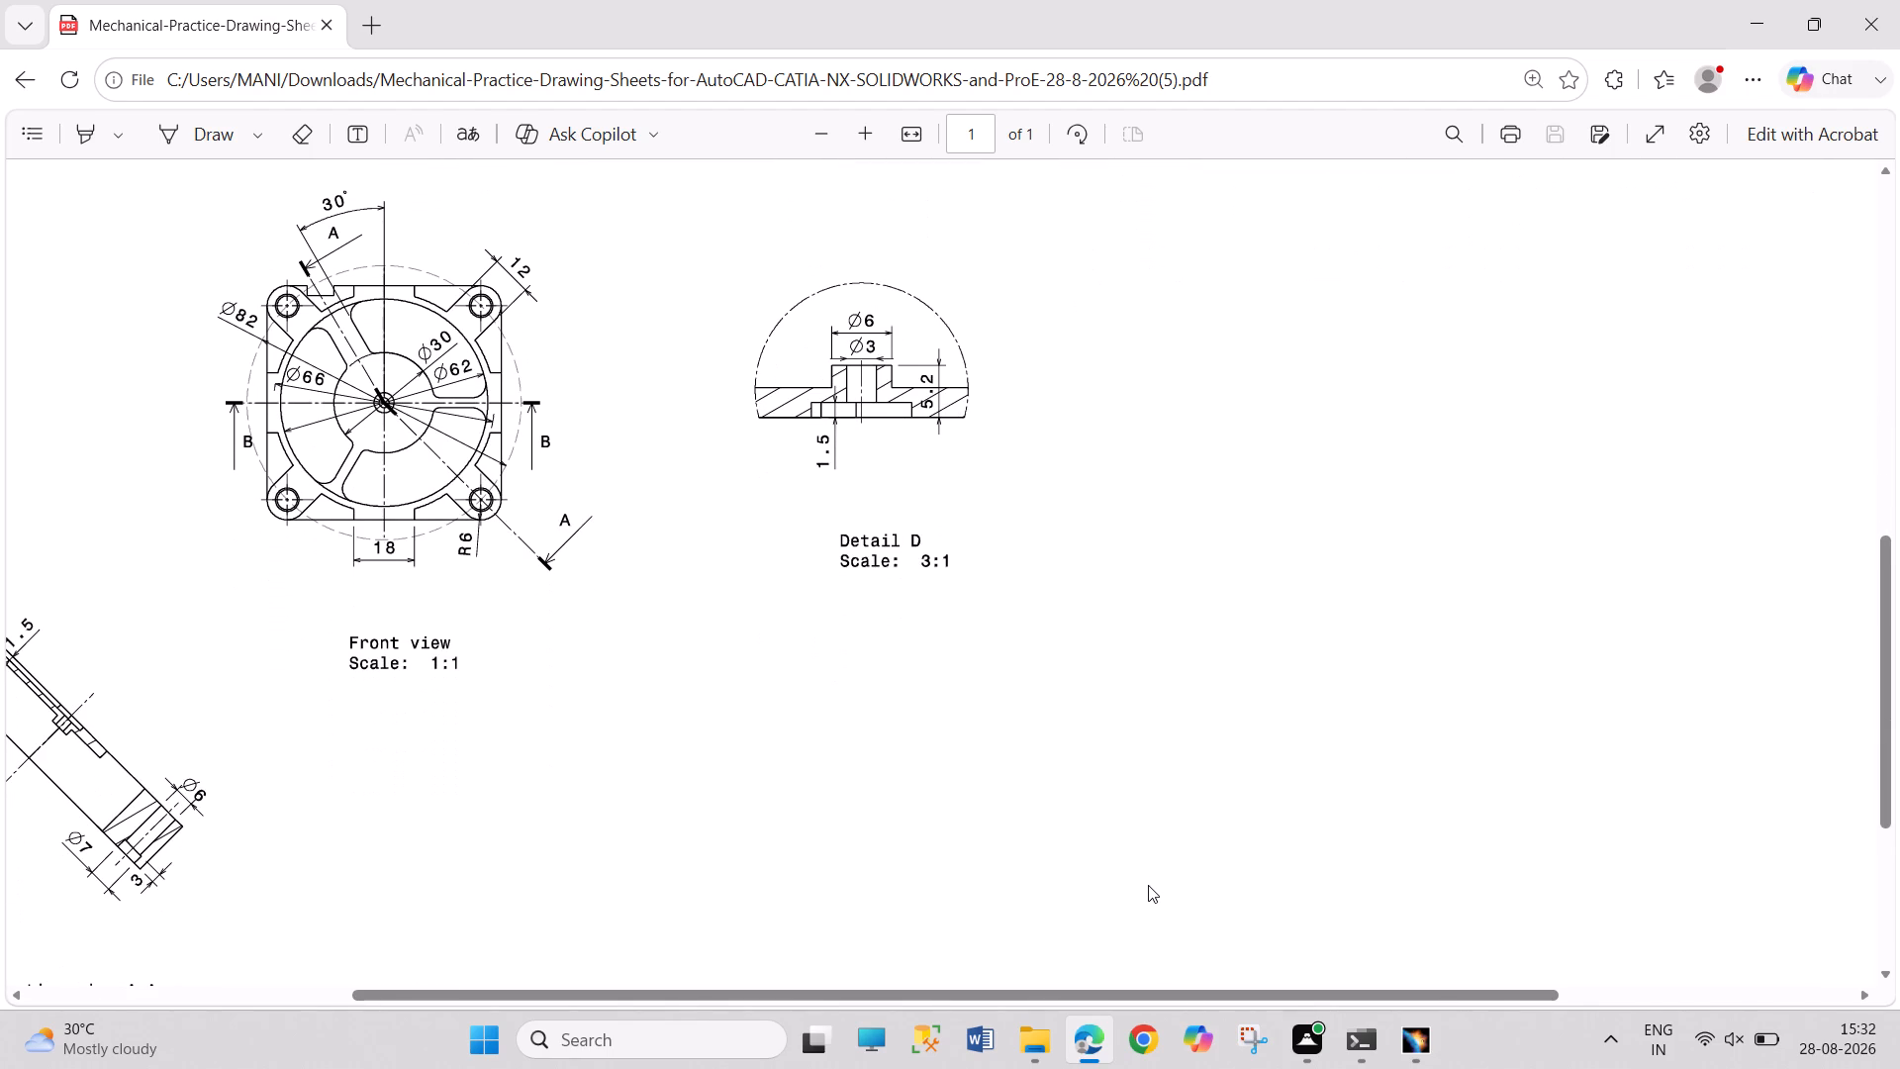
pyautogui.scroll(3, 1148, 885)
pyautogui.scroll(-1, 1148, 885)
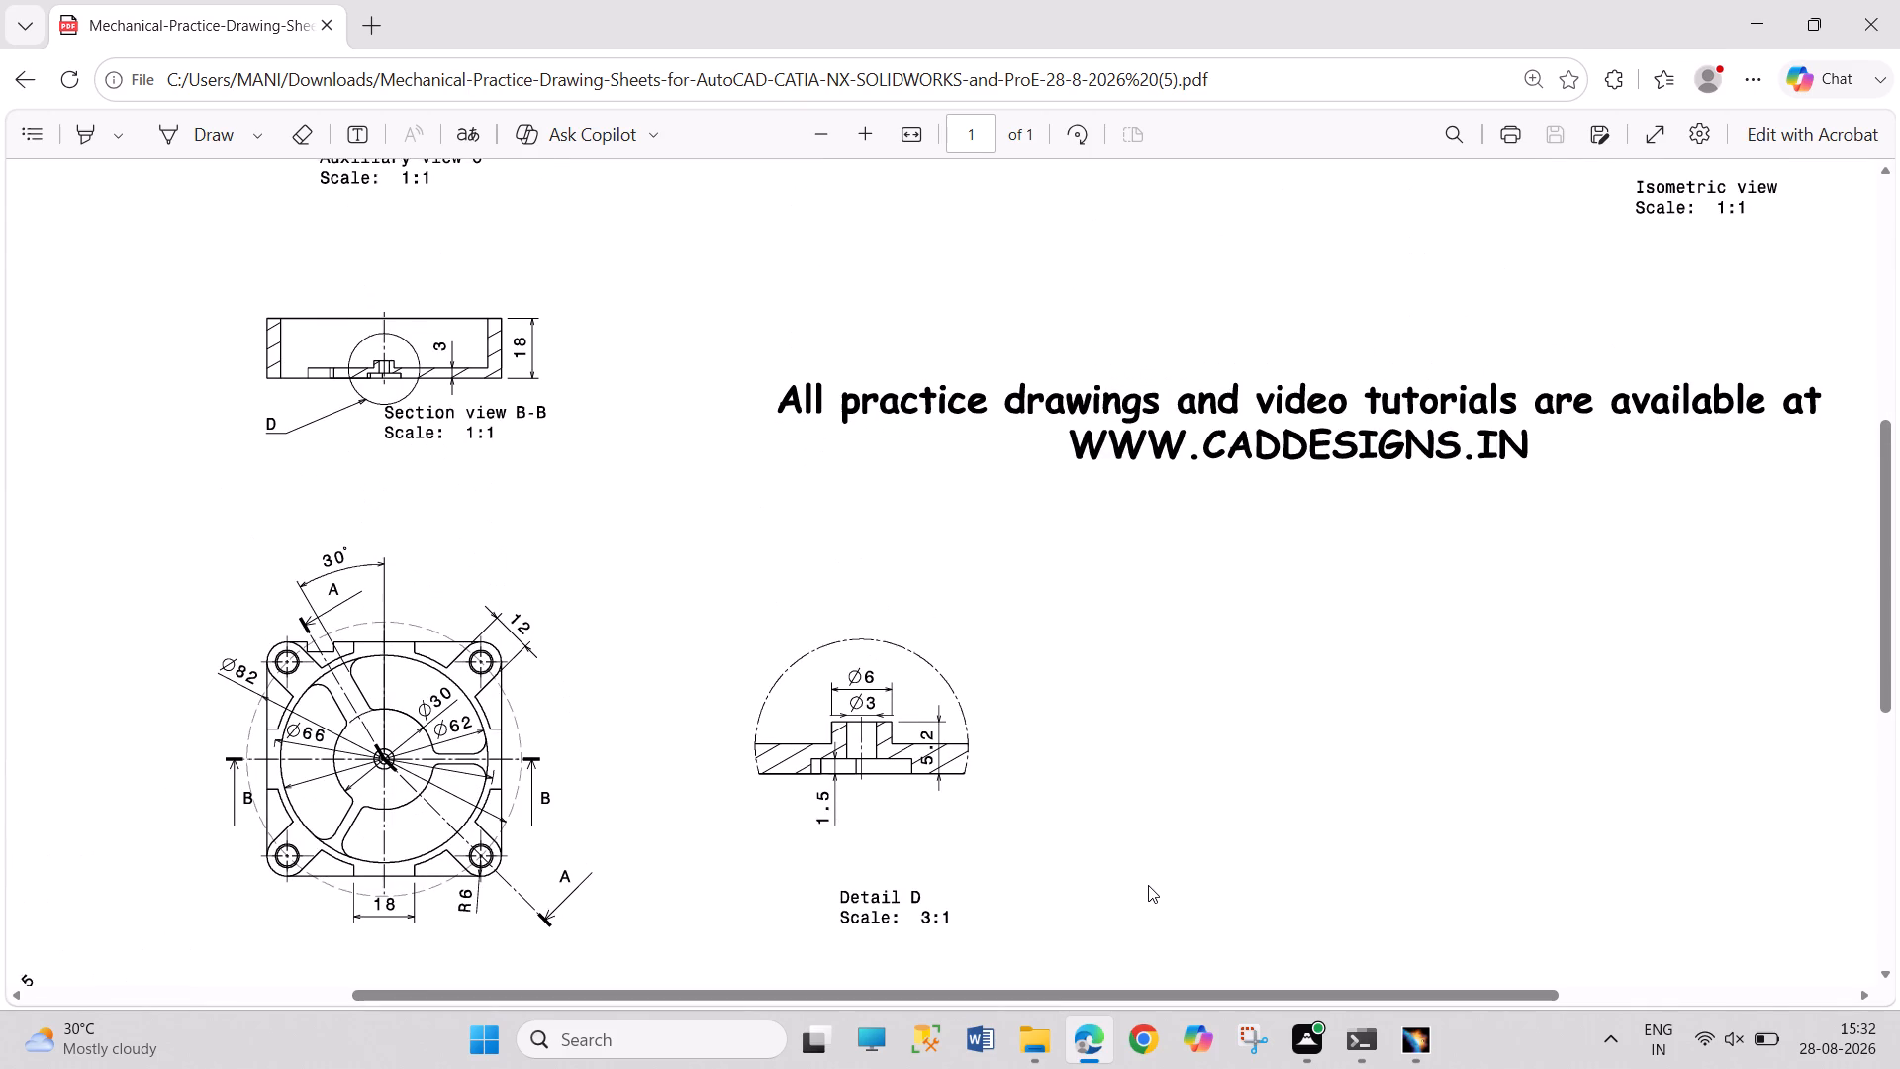
pyautogui.scroll(3, 1148, 885)
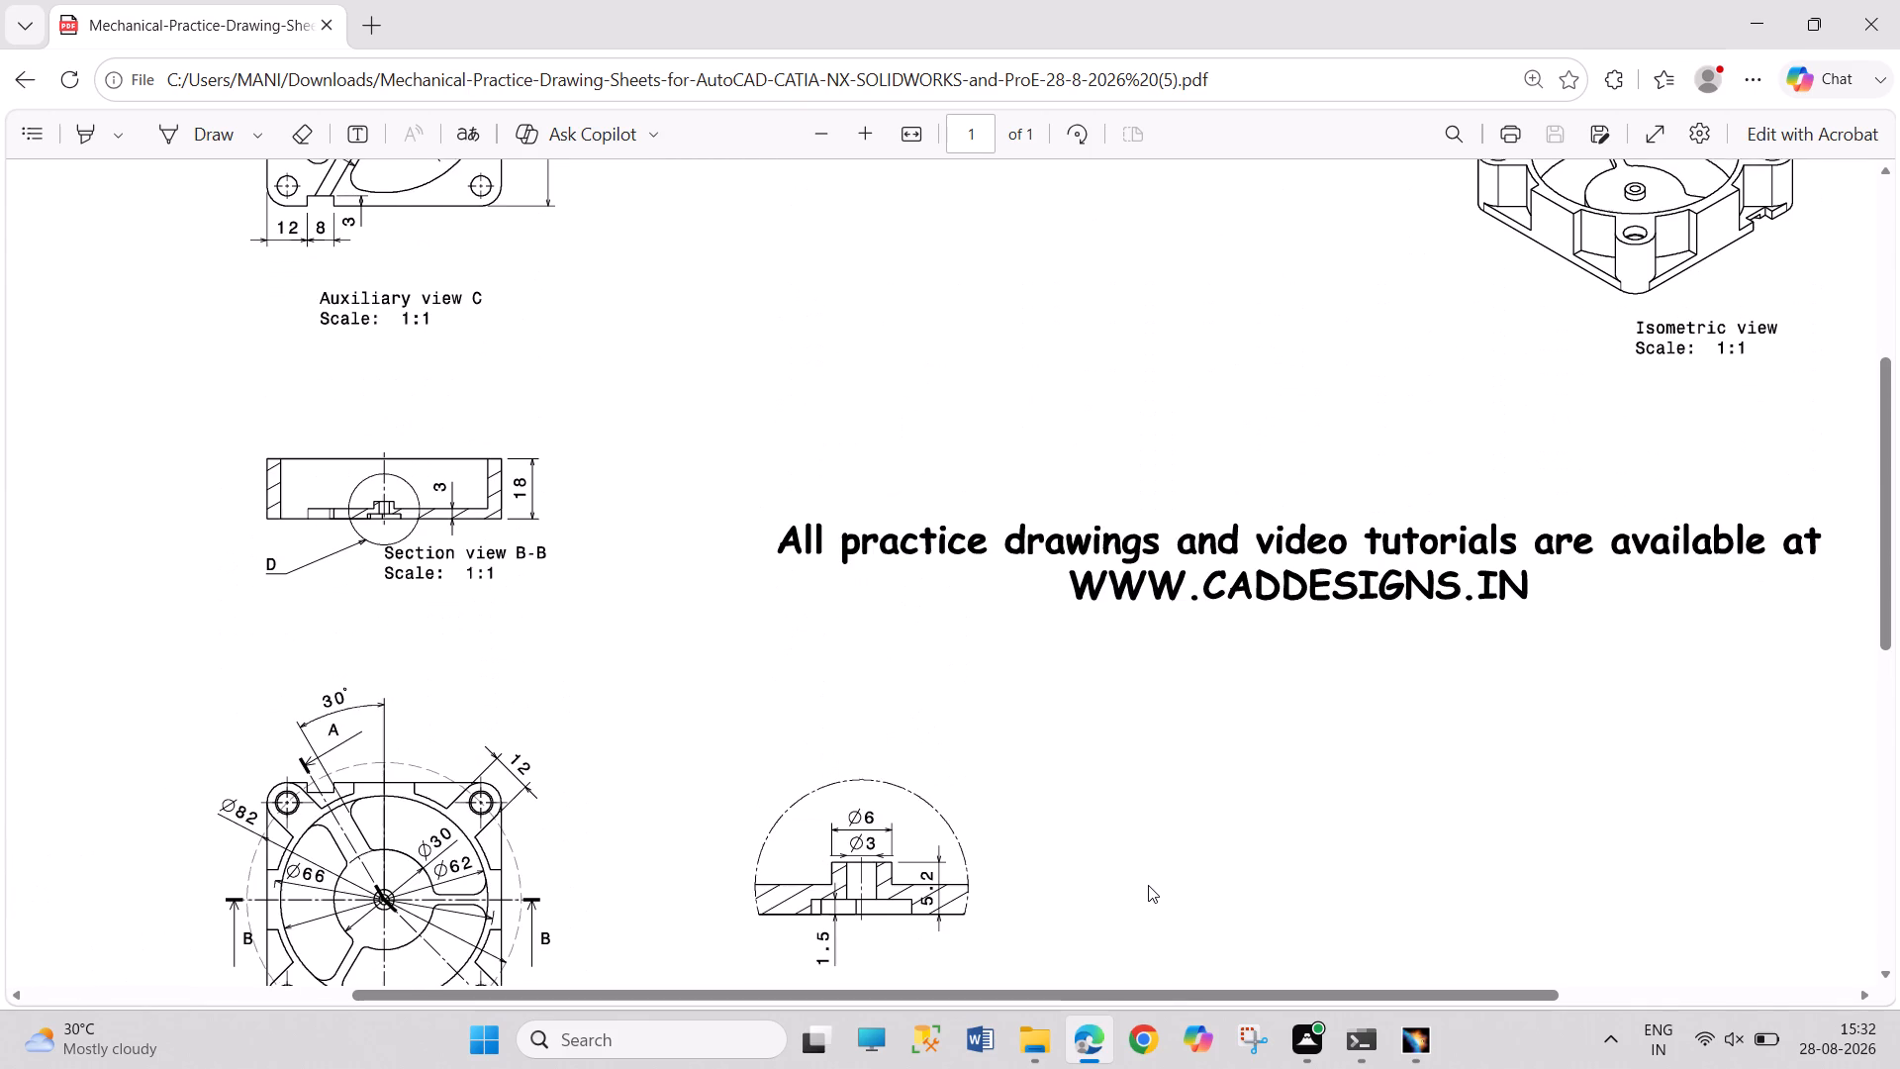
pyautogui.scroll(1, 1148, 885)
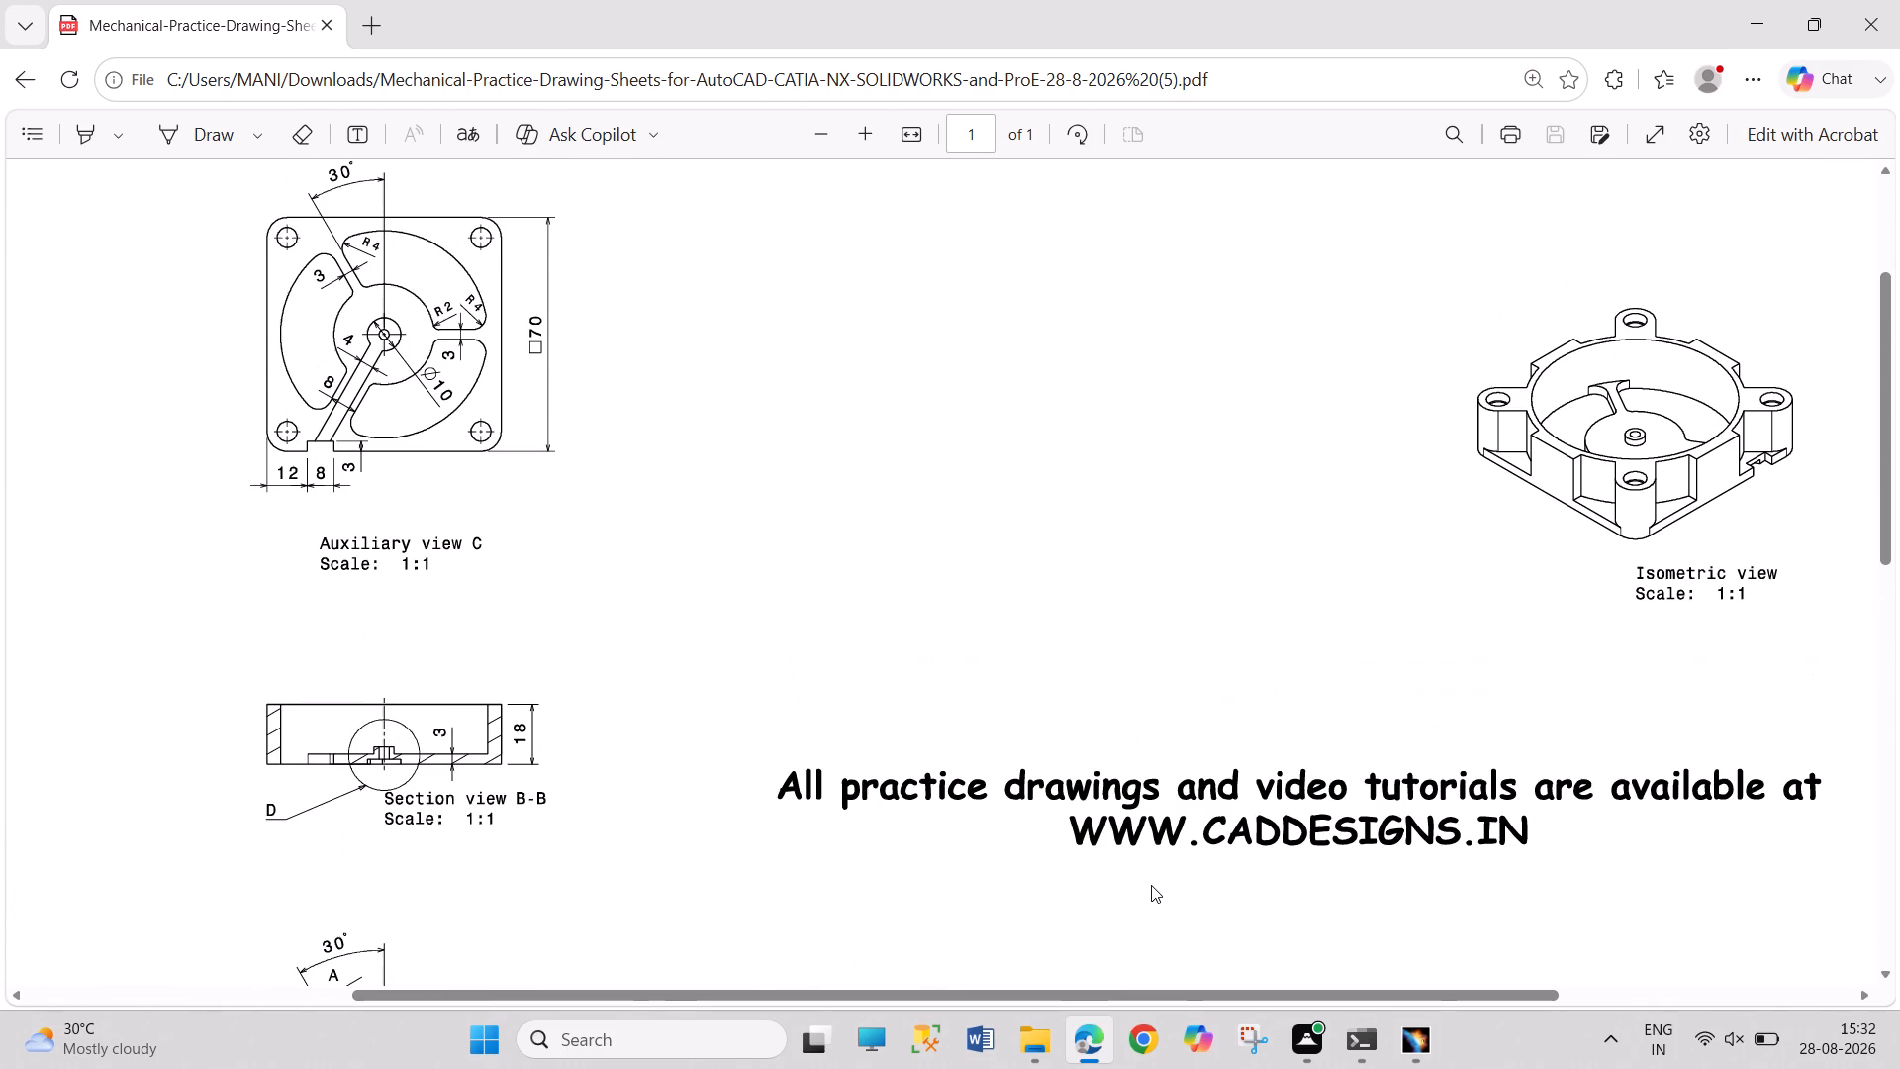
pyautogui.scroll(1, 1151, 885)
pyautogui.scroll(-4, 1152, 885)
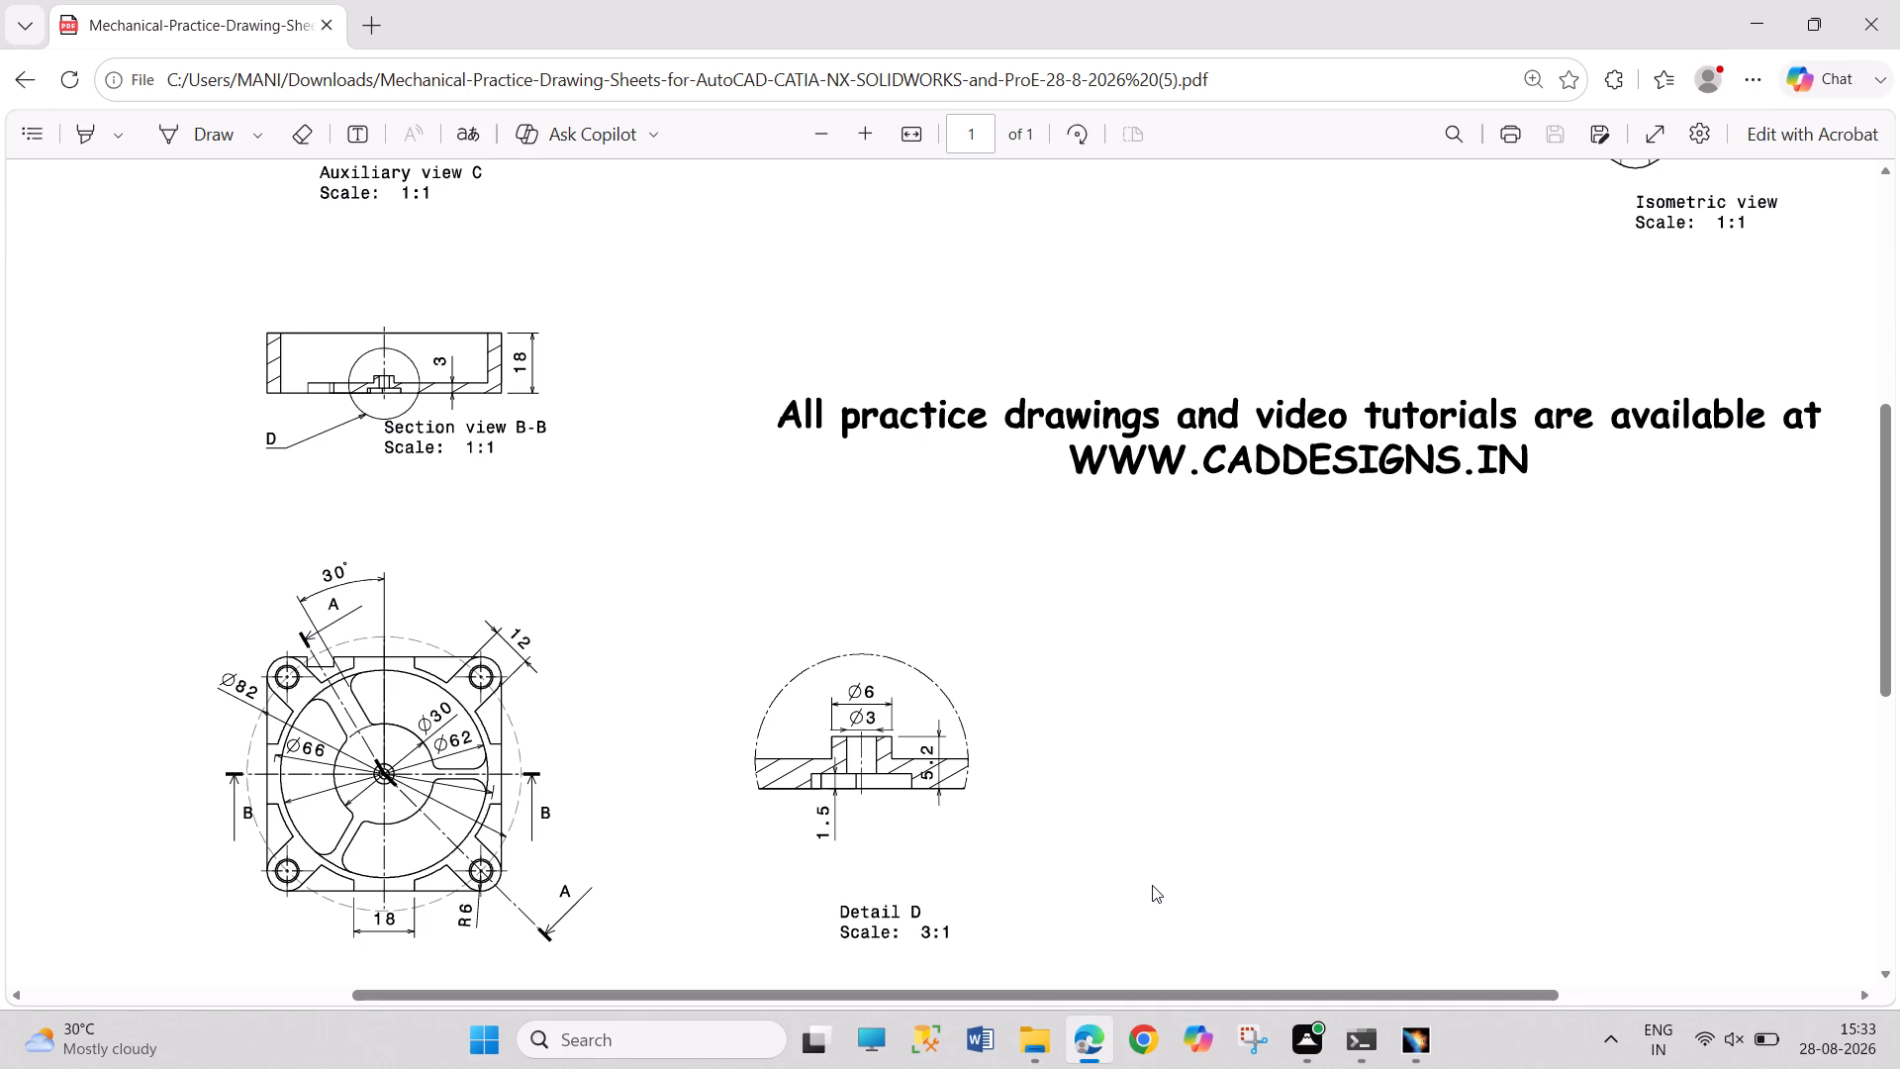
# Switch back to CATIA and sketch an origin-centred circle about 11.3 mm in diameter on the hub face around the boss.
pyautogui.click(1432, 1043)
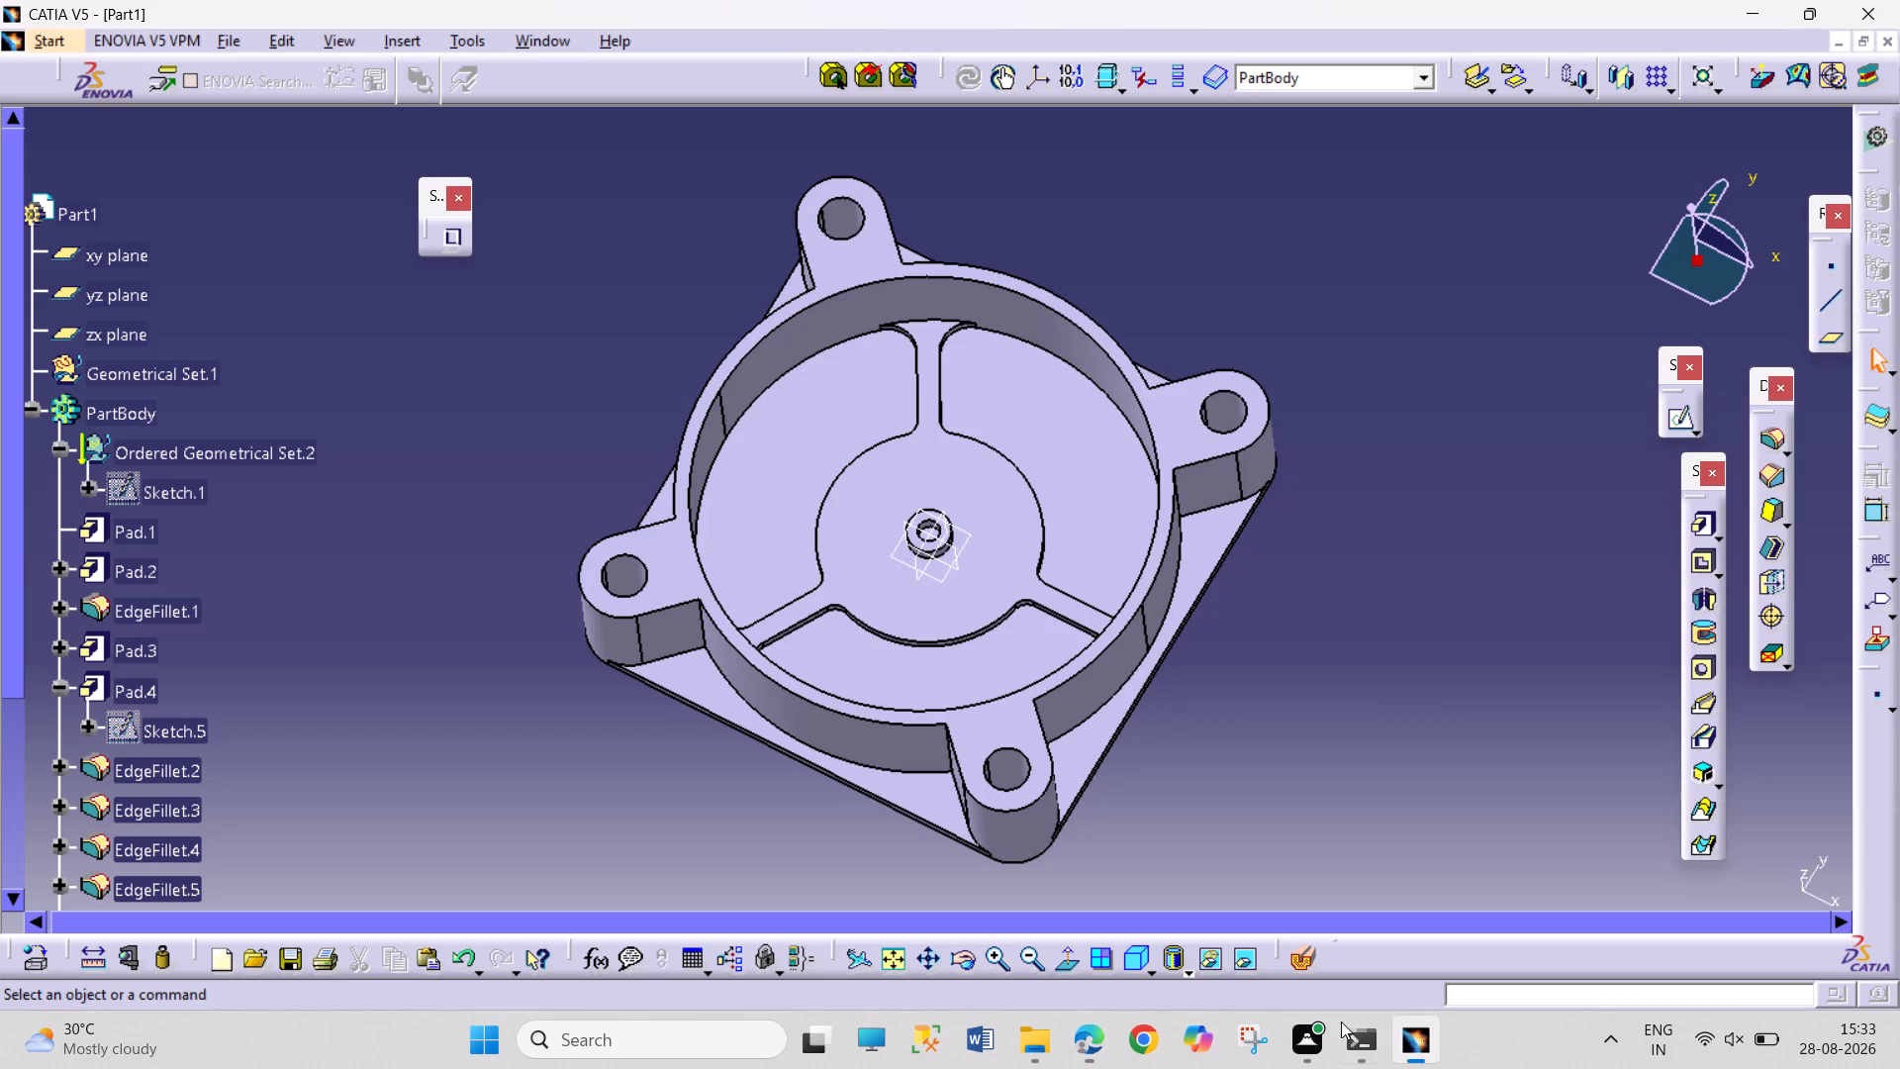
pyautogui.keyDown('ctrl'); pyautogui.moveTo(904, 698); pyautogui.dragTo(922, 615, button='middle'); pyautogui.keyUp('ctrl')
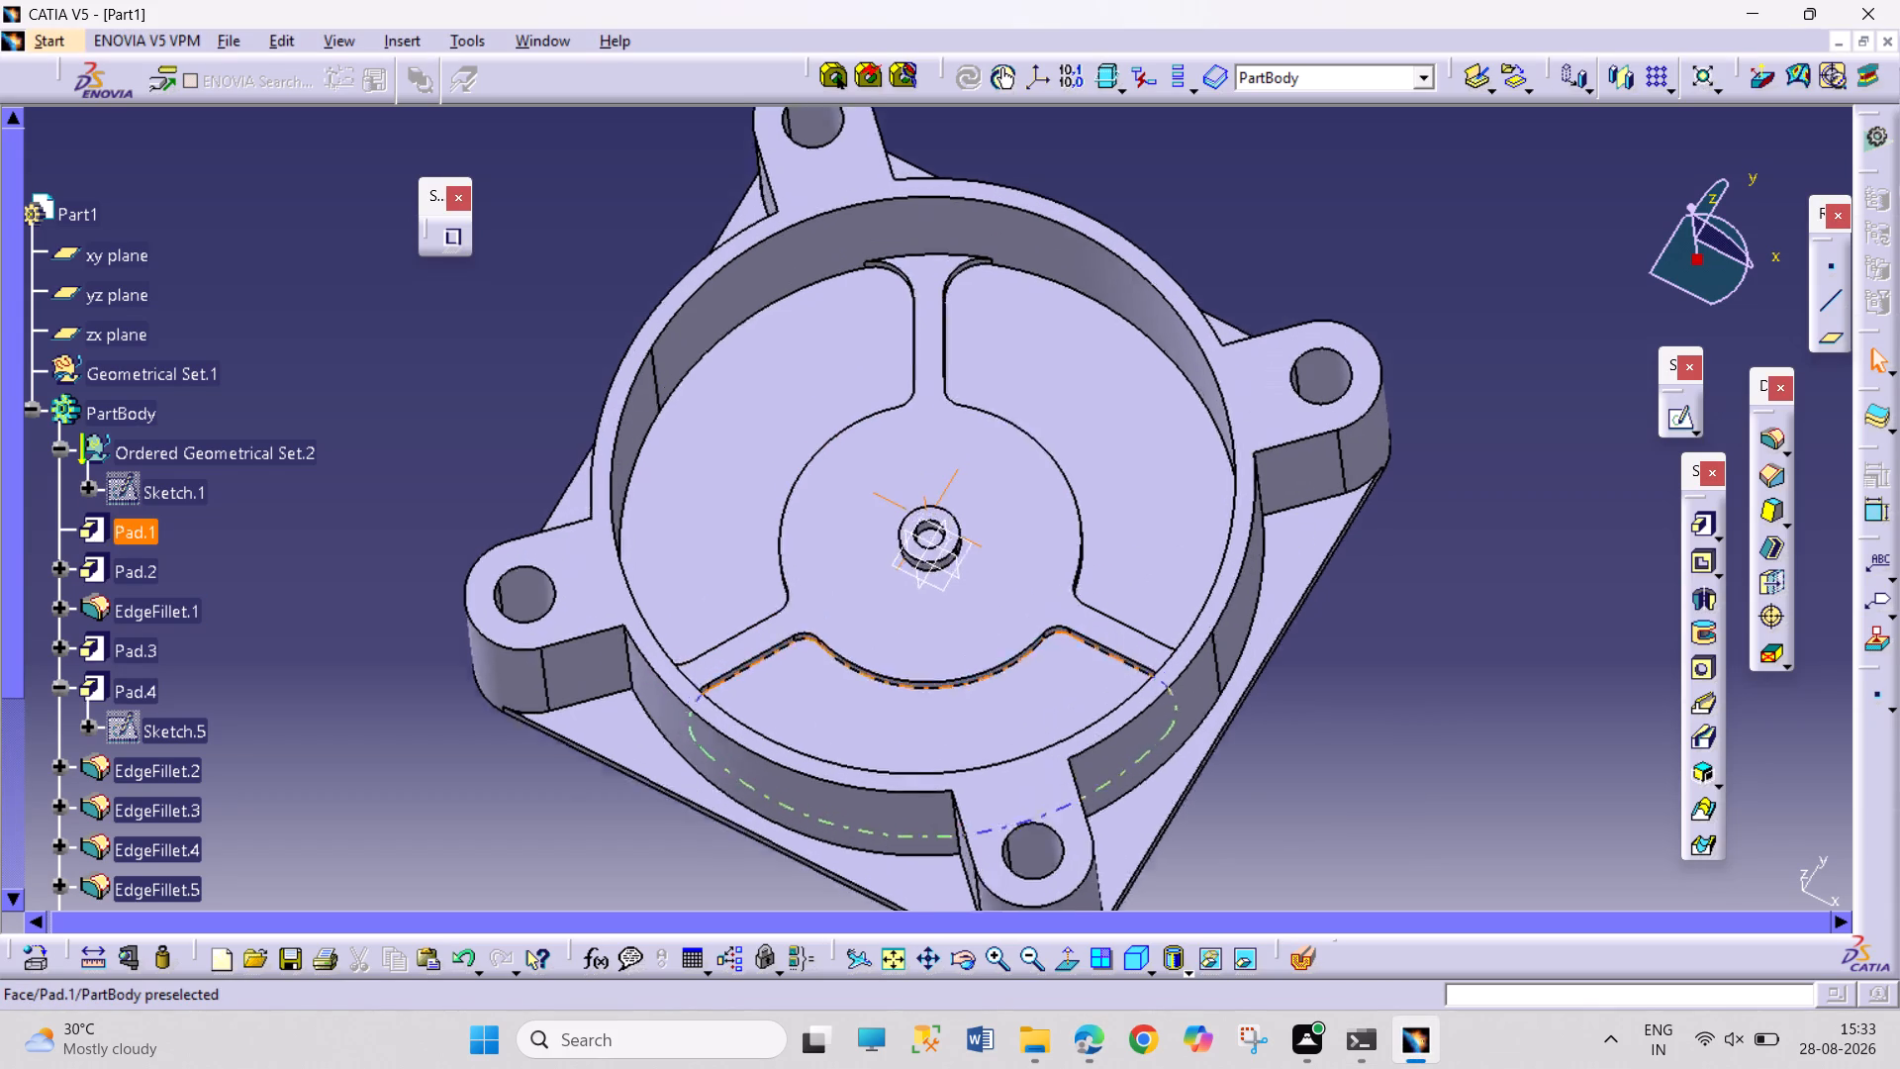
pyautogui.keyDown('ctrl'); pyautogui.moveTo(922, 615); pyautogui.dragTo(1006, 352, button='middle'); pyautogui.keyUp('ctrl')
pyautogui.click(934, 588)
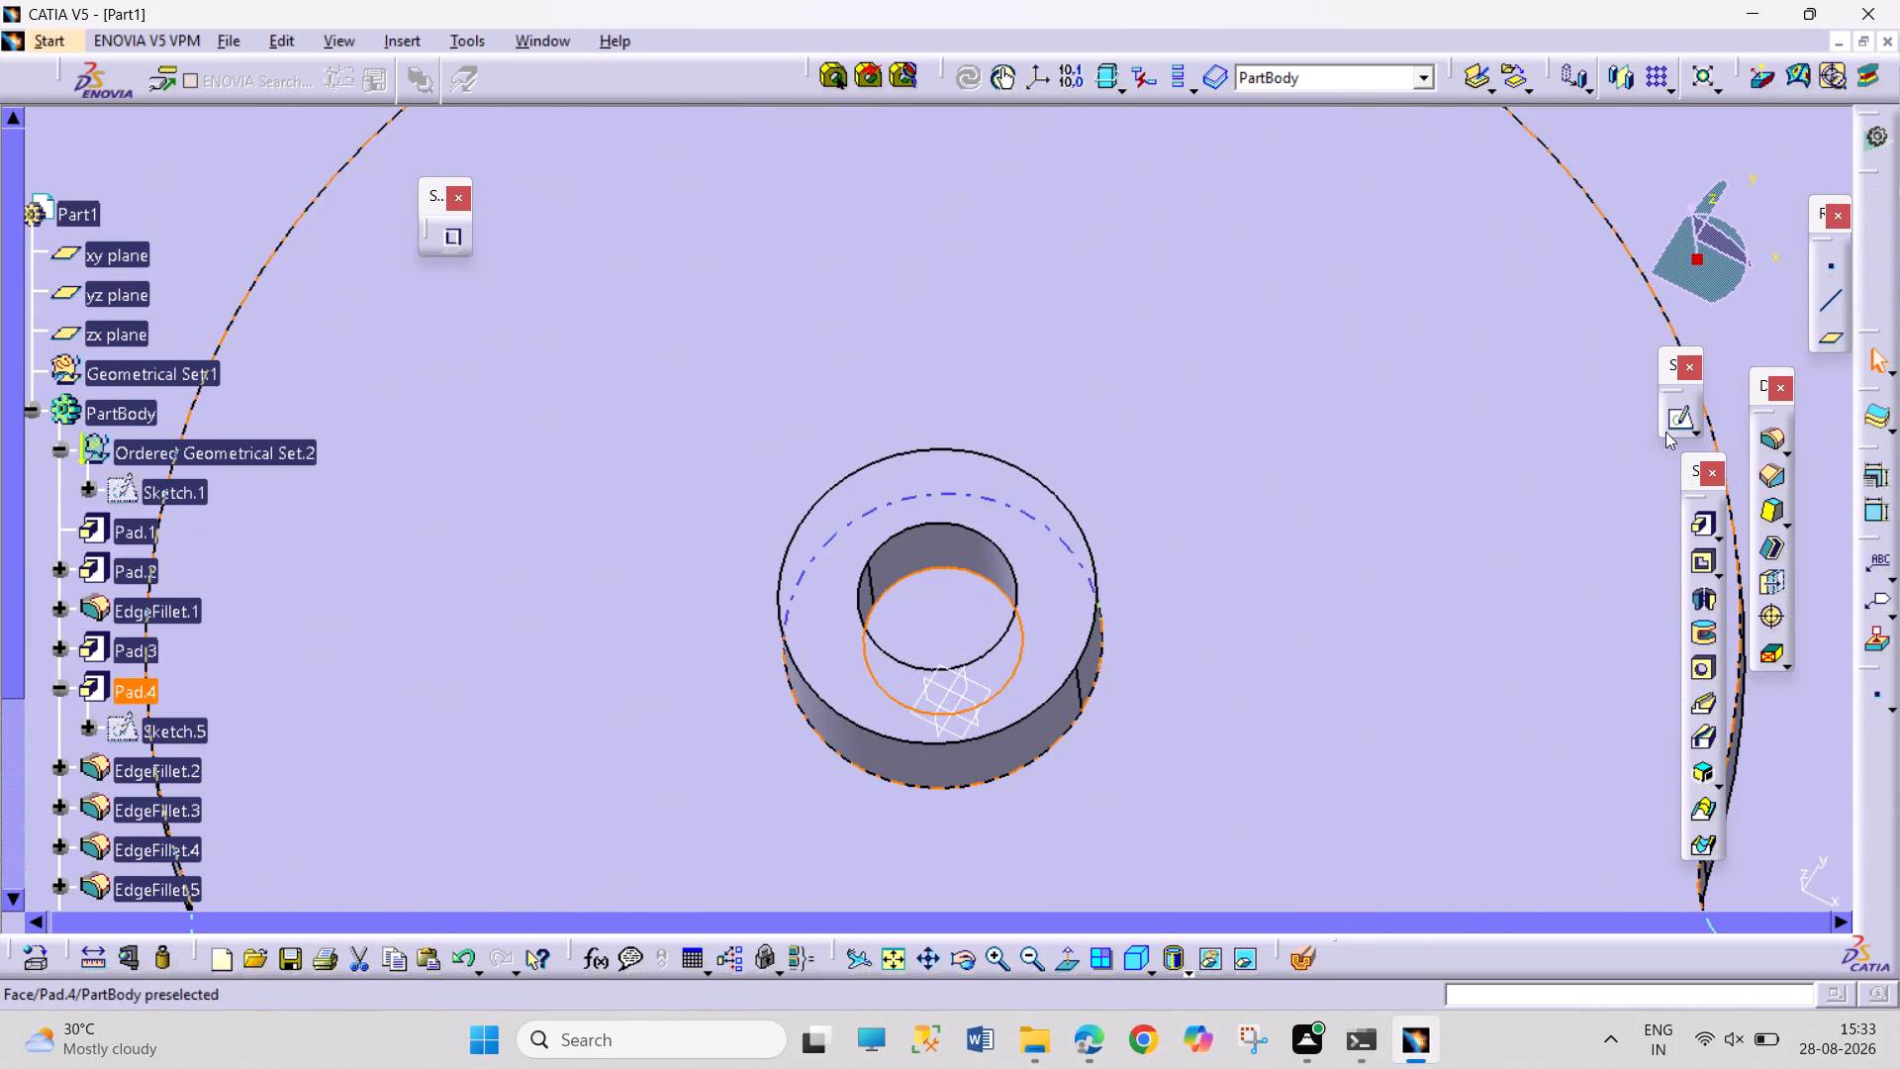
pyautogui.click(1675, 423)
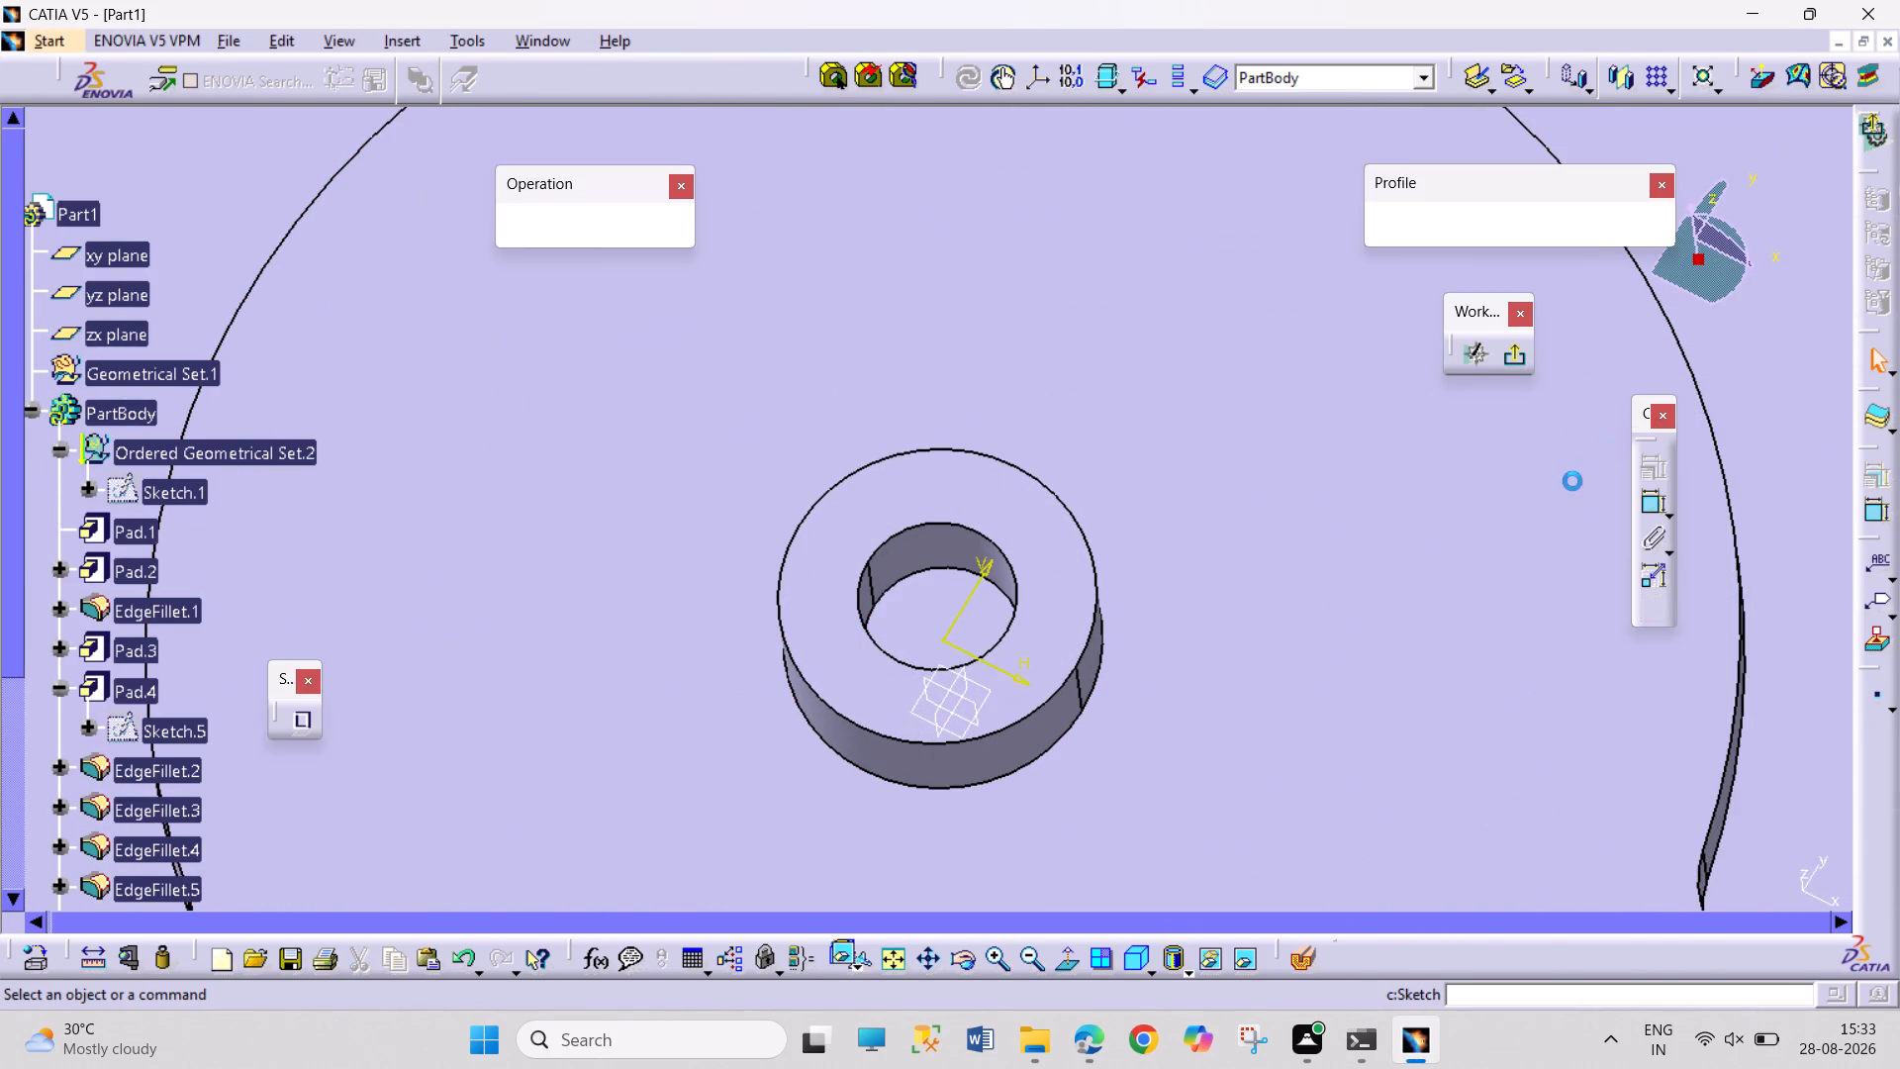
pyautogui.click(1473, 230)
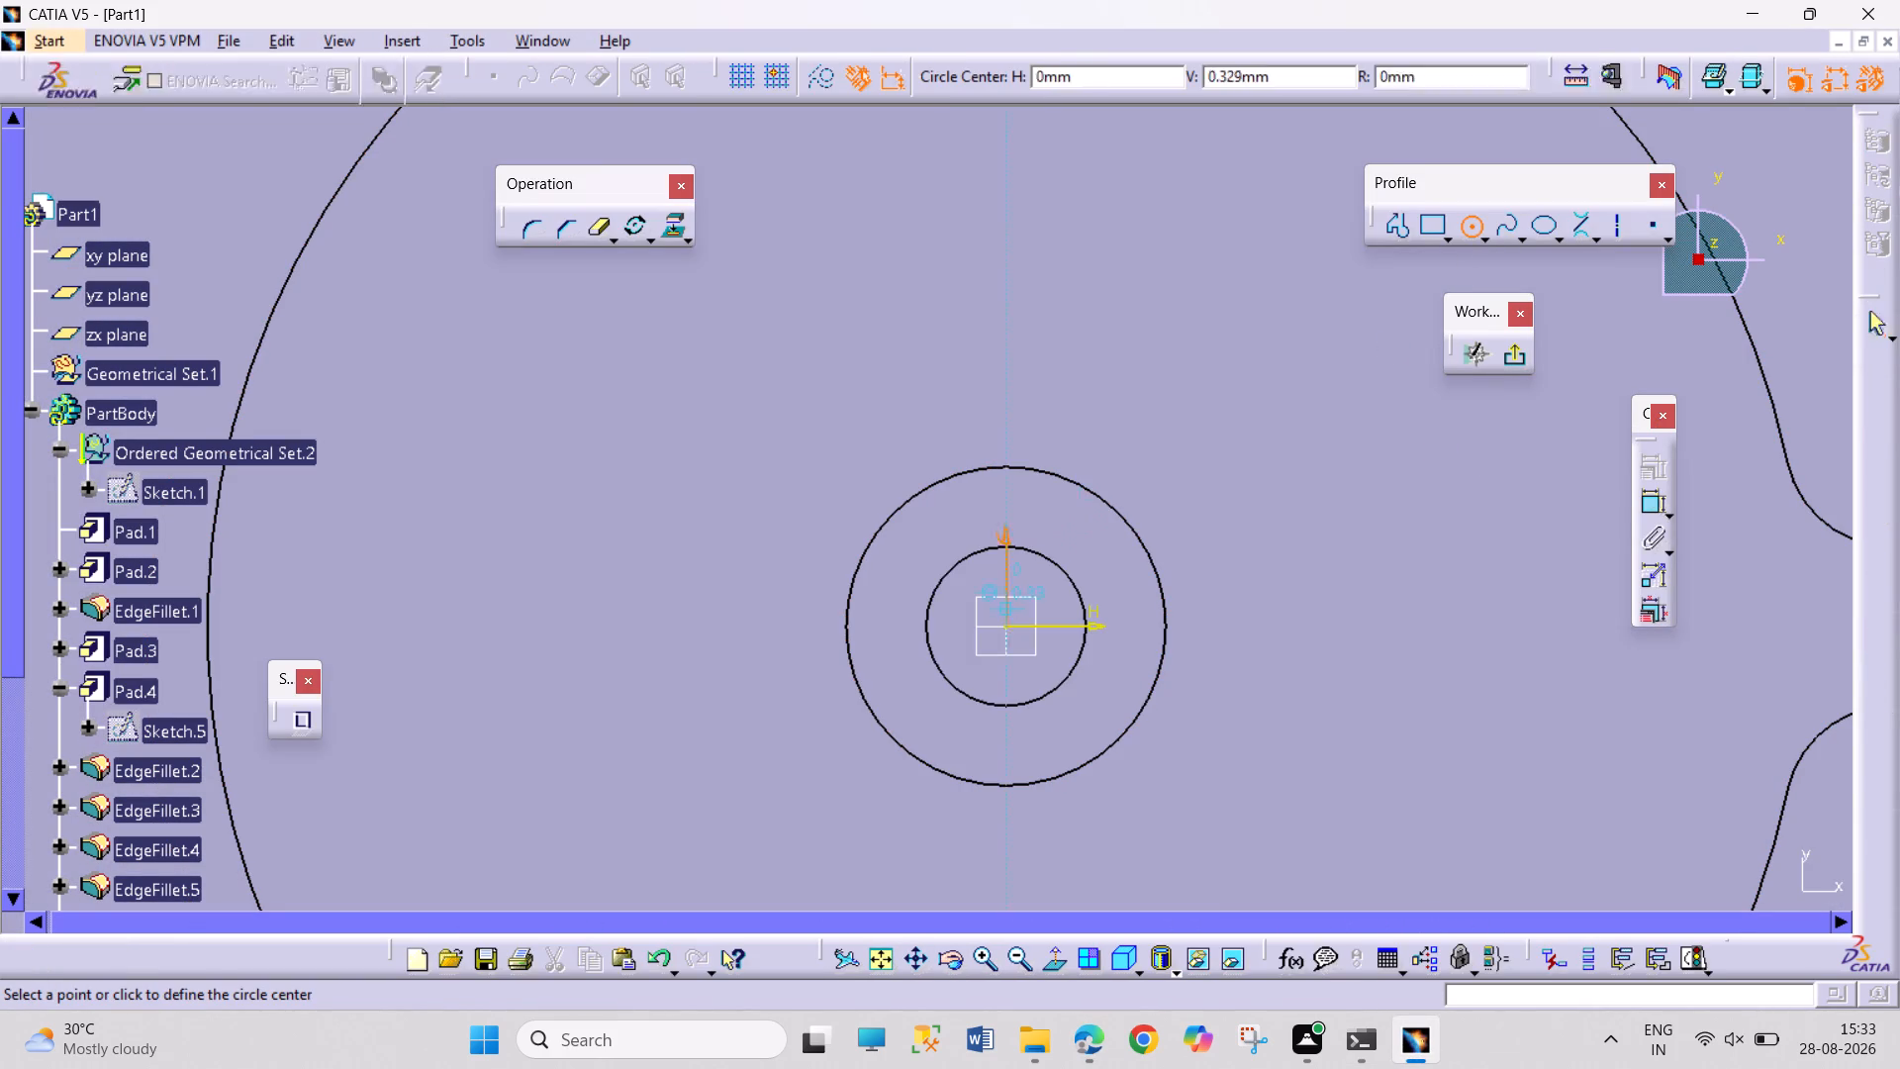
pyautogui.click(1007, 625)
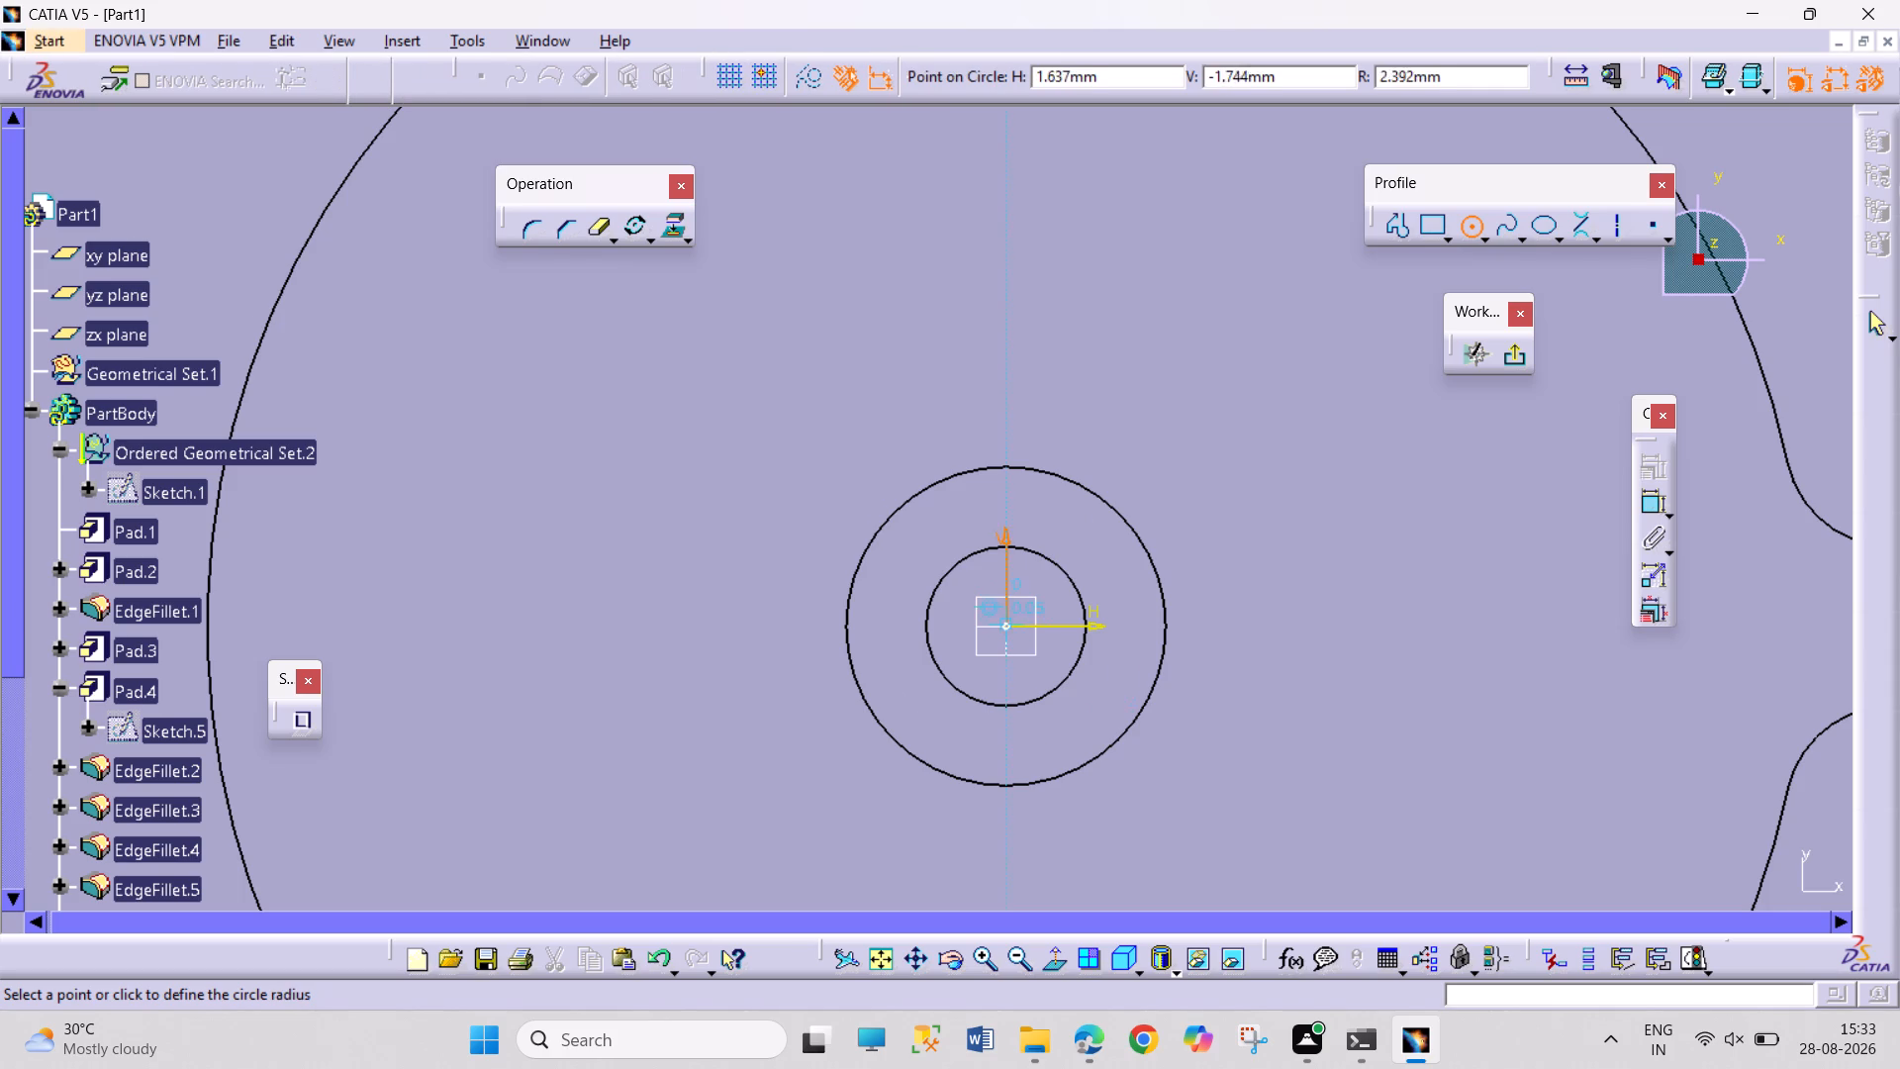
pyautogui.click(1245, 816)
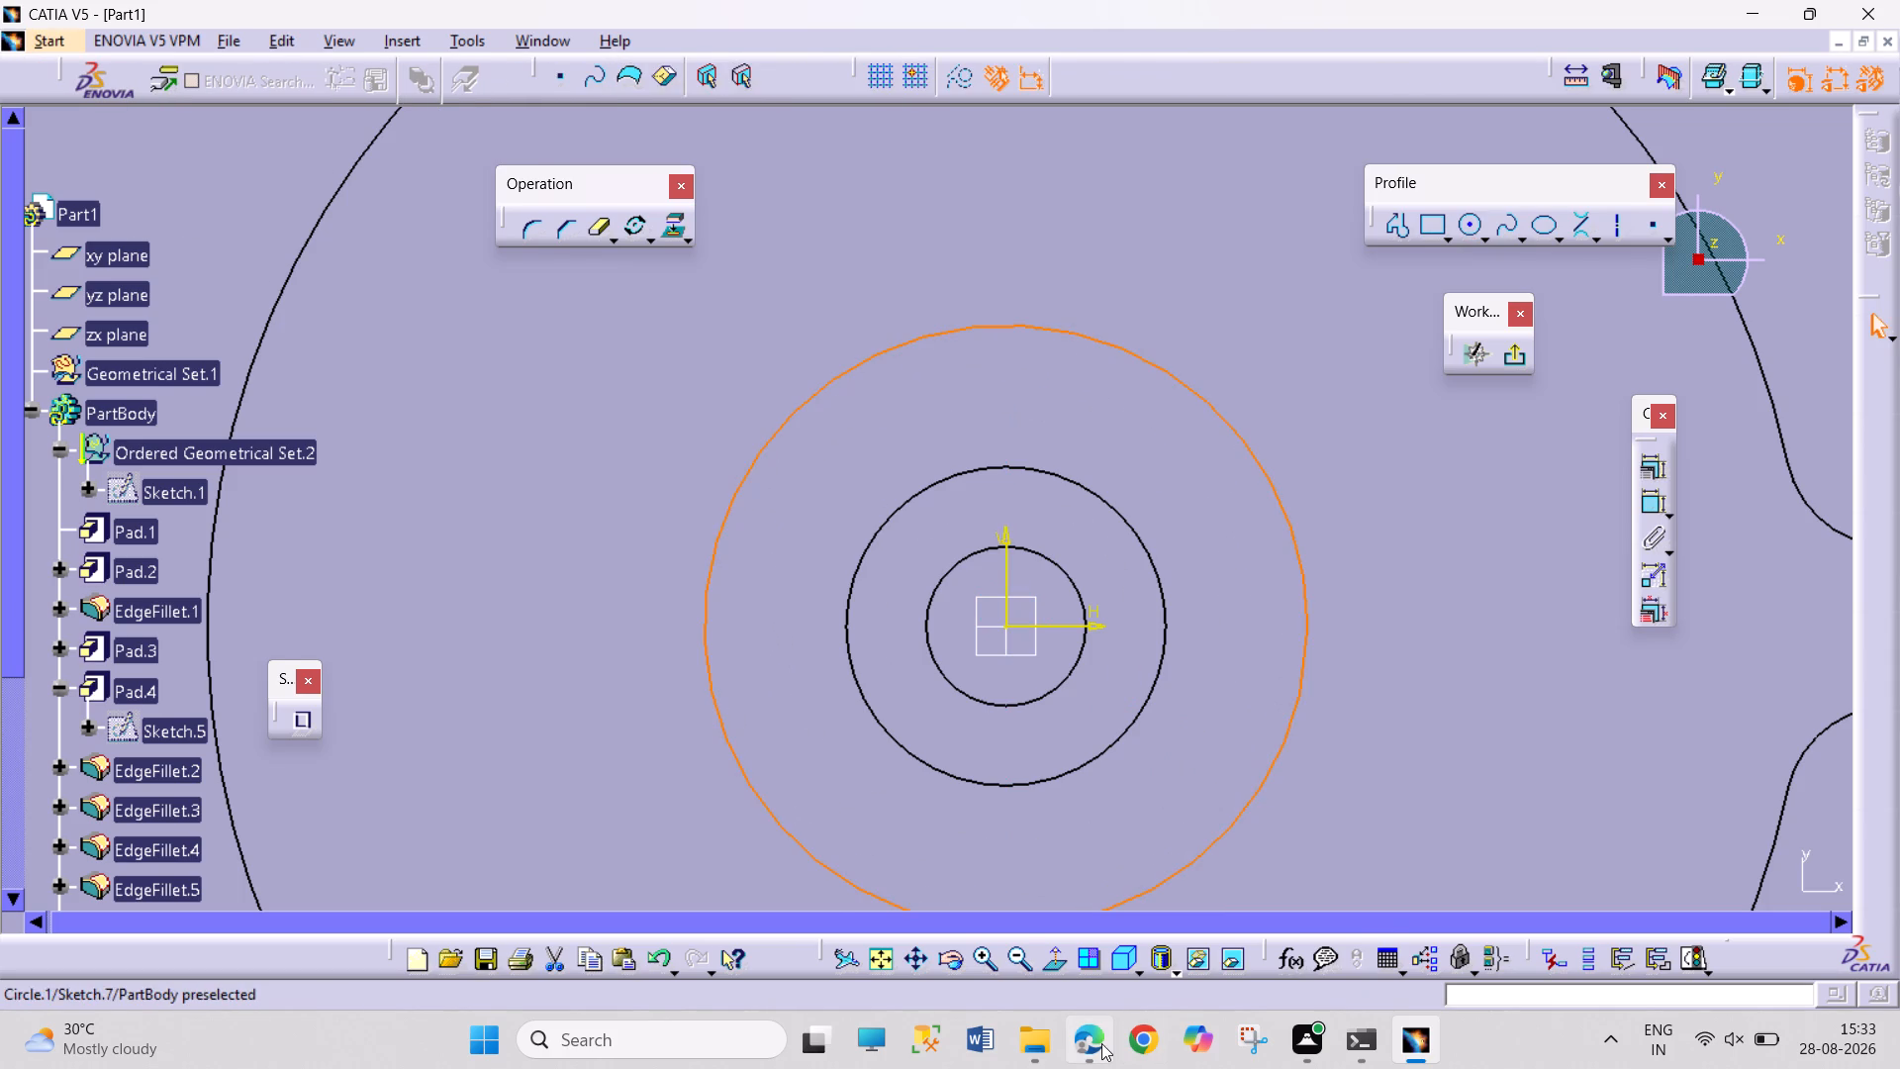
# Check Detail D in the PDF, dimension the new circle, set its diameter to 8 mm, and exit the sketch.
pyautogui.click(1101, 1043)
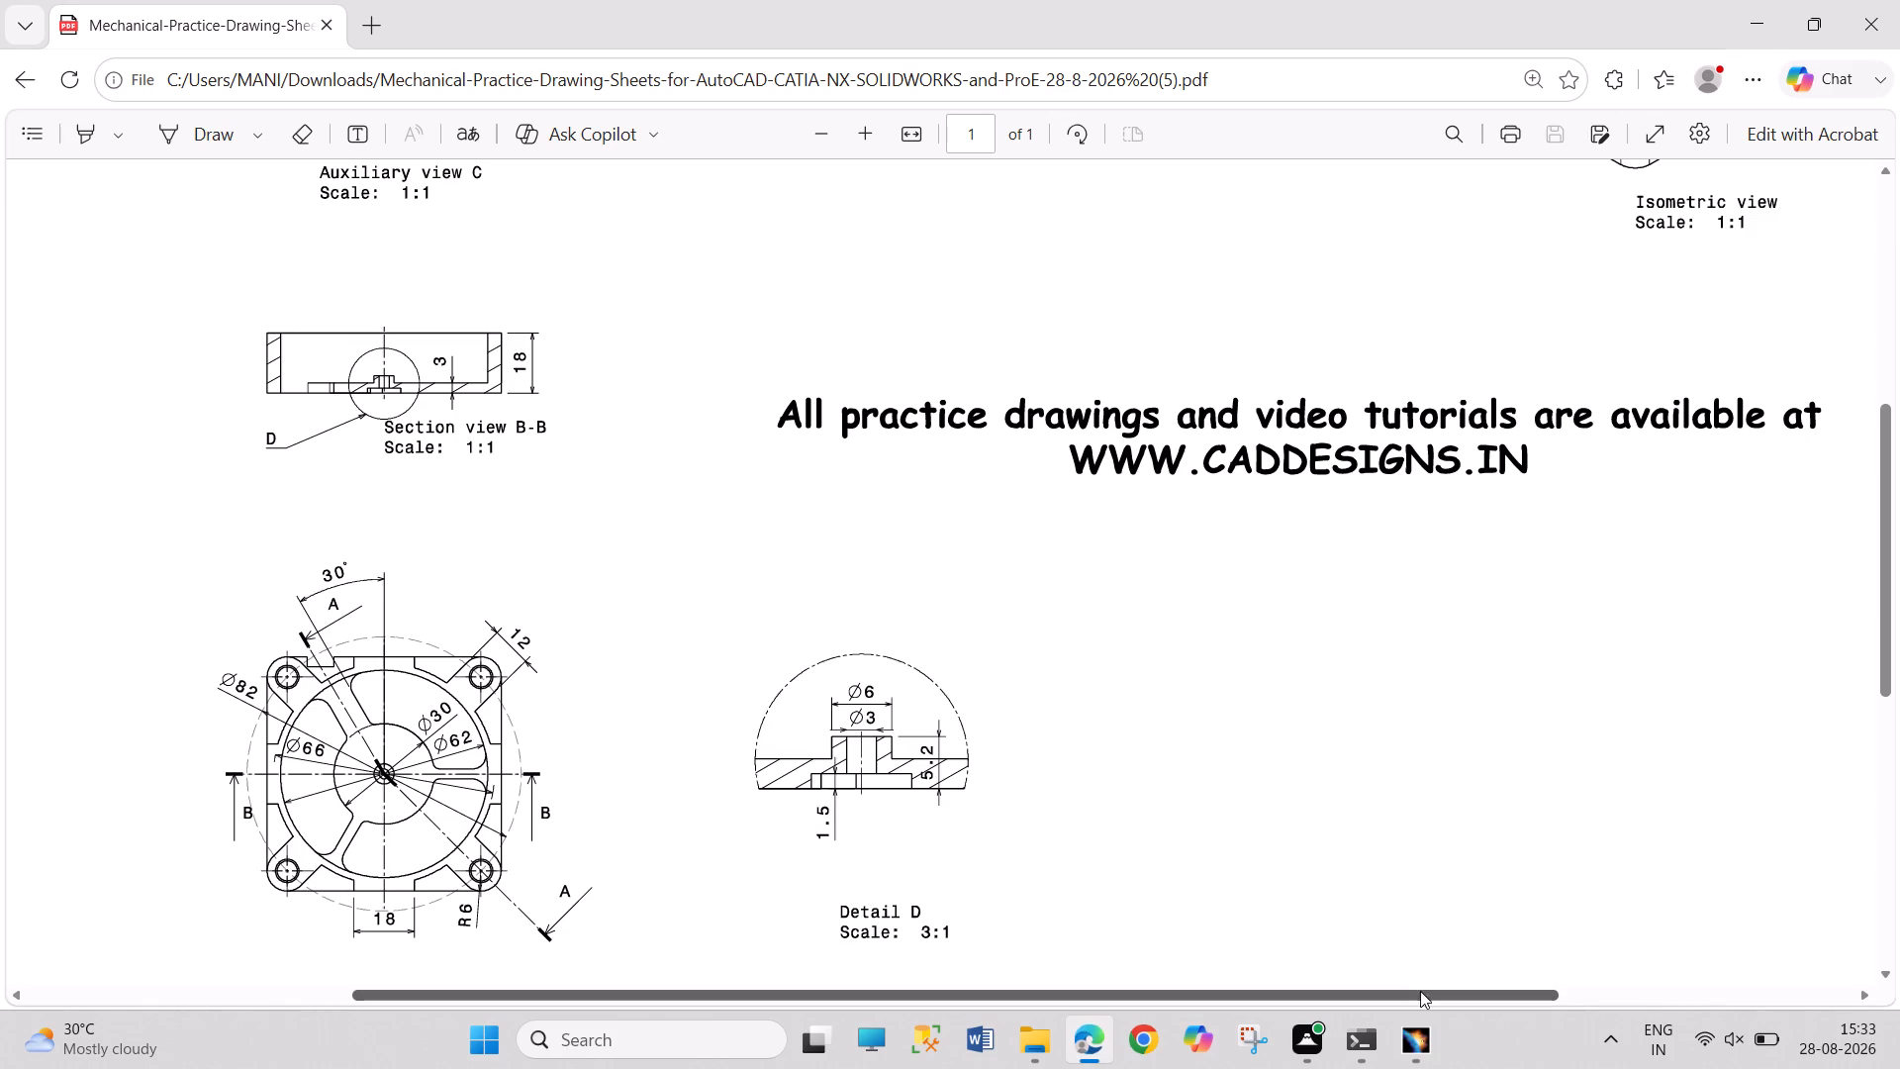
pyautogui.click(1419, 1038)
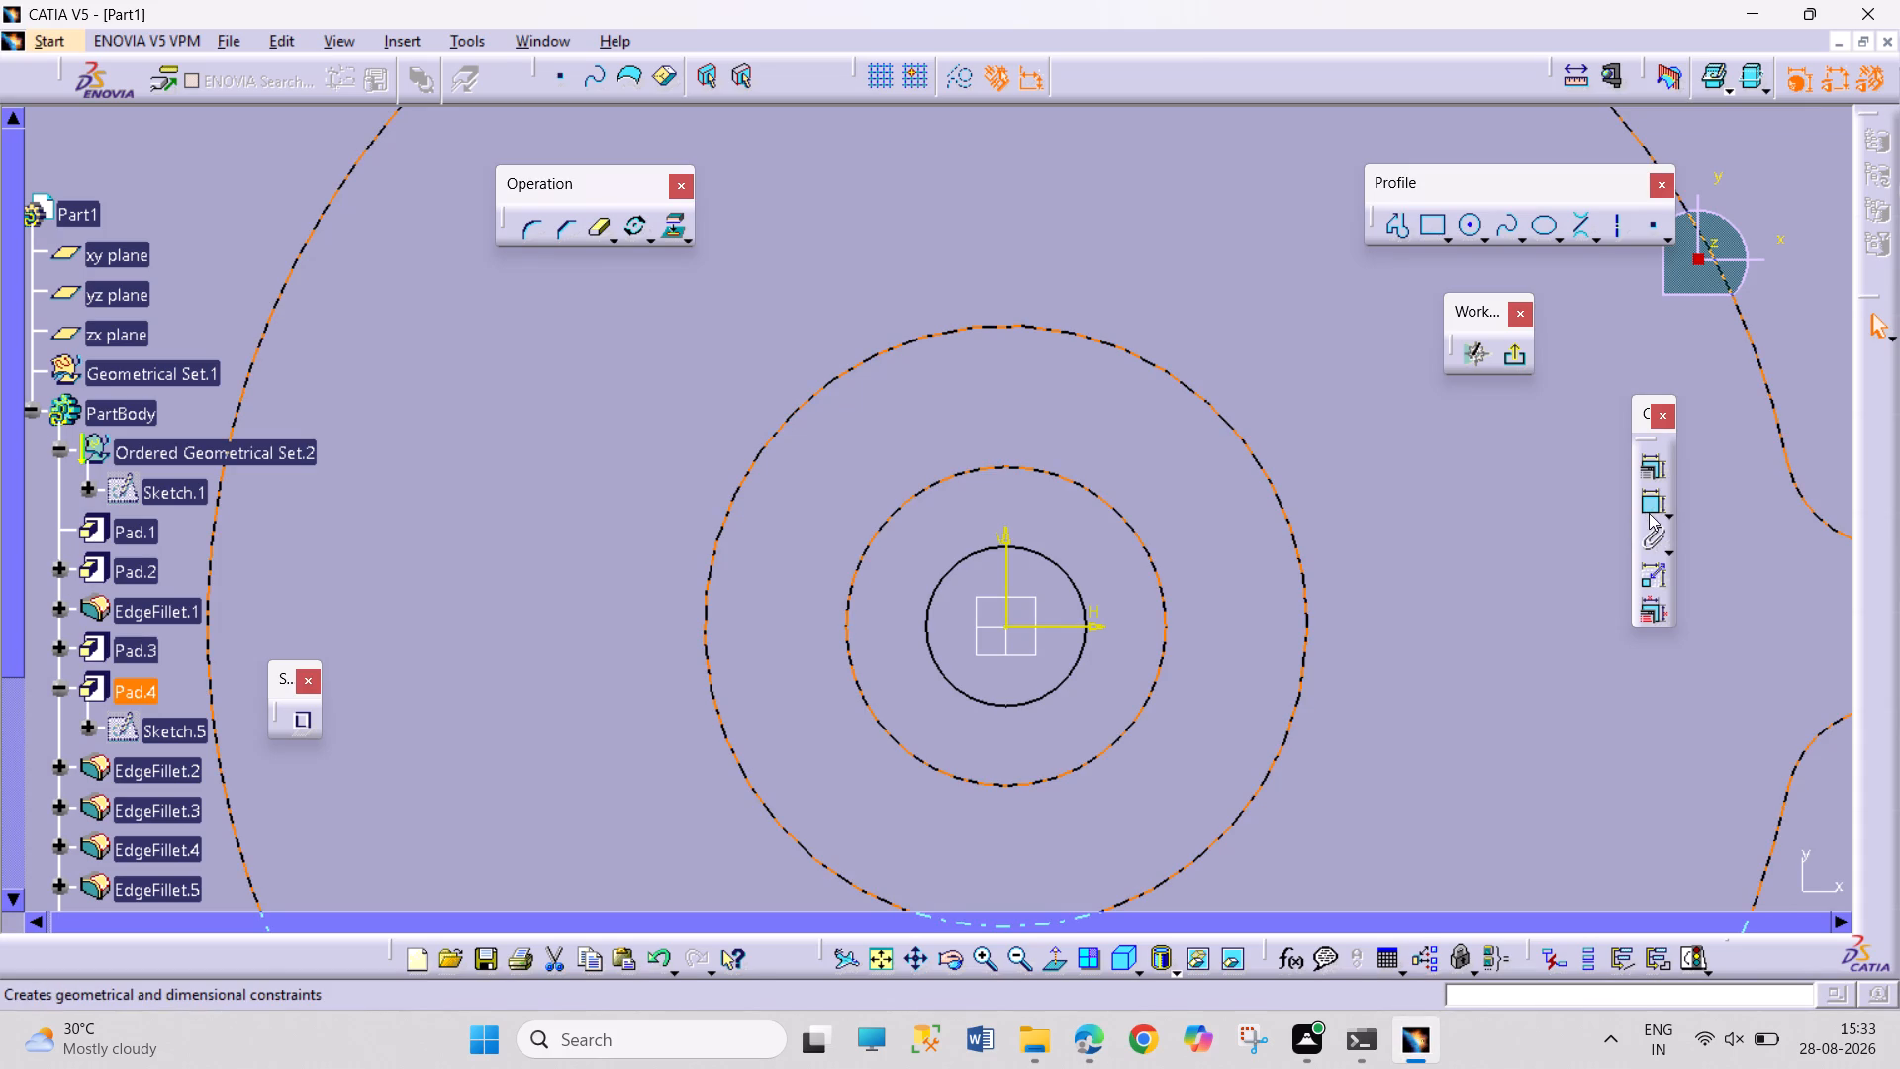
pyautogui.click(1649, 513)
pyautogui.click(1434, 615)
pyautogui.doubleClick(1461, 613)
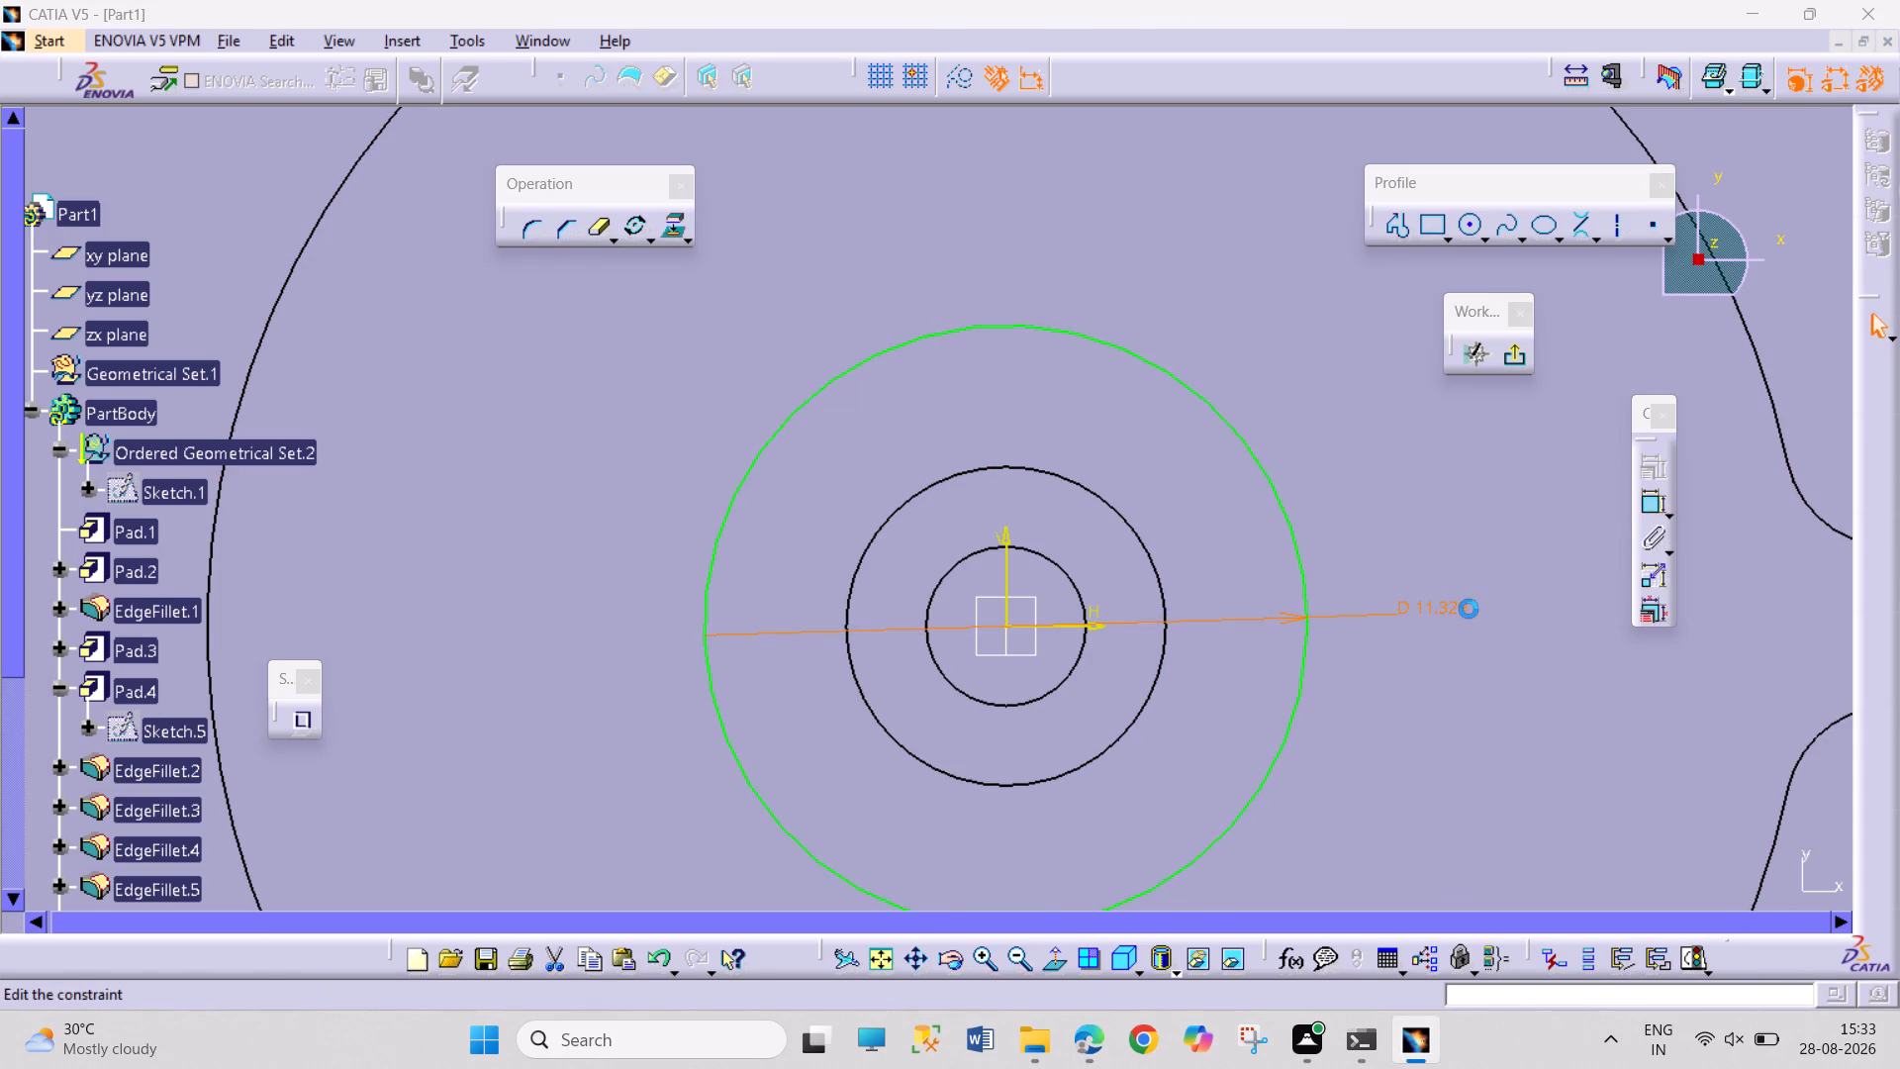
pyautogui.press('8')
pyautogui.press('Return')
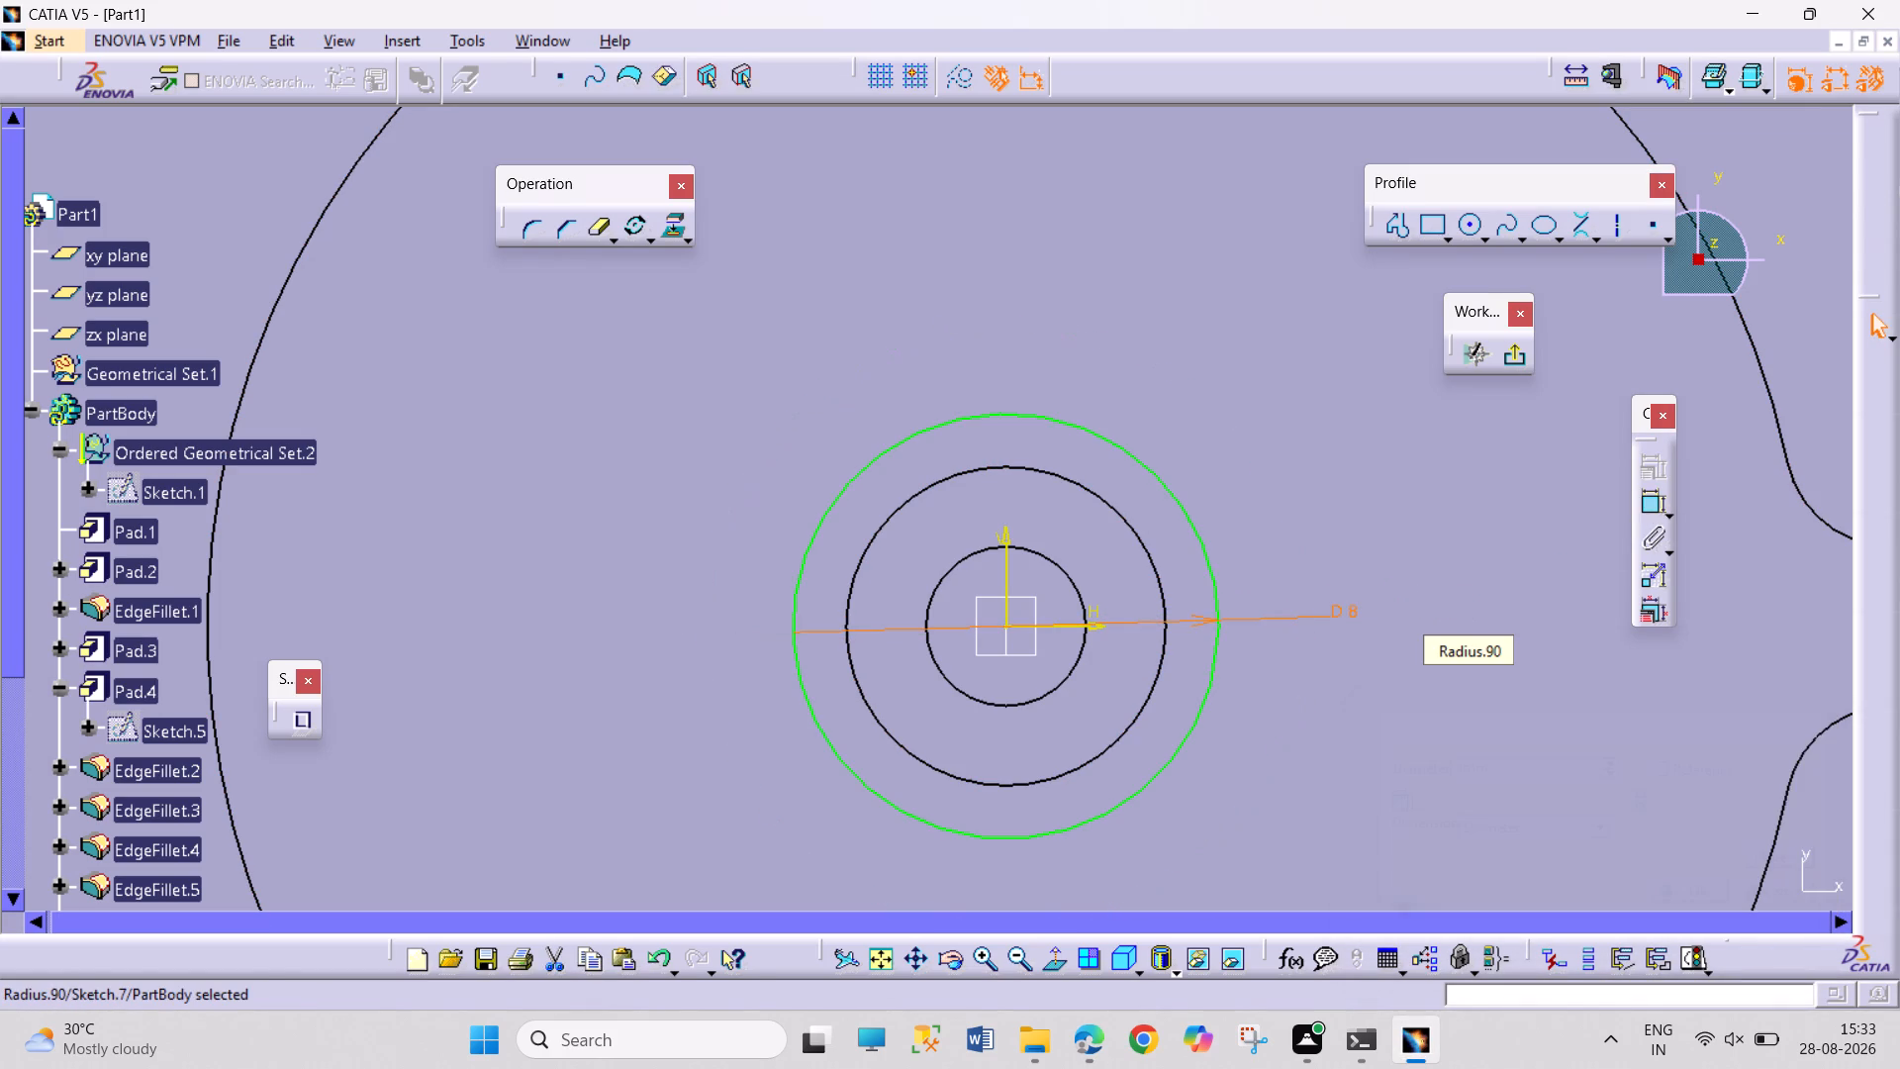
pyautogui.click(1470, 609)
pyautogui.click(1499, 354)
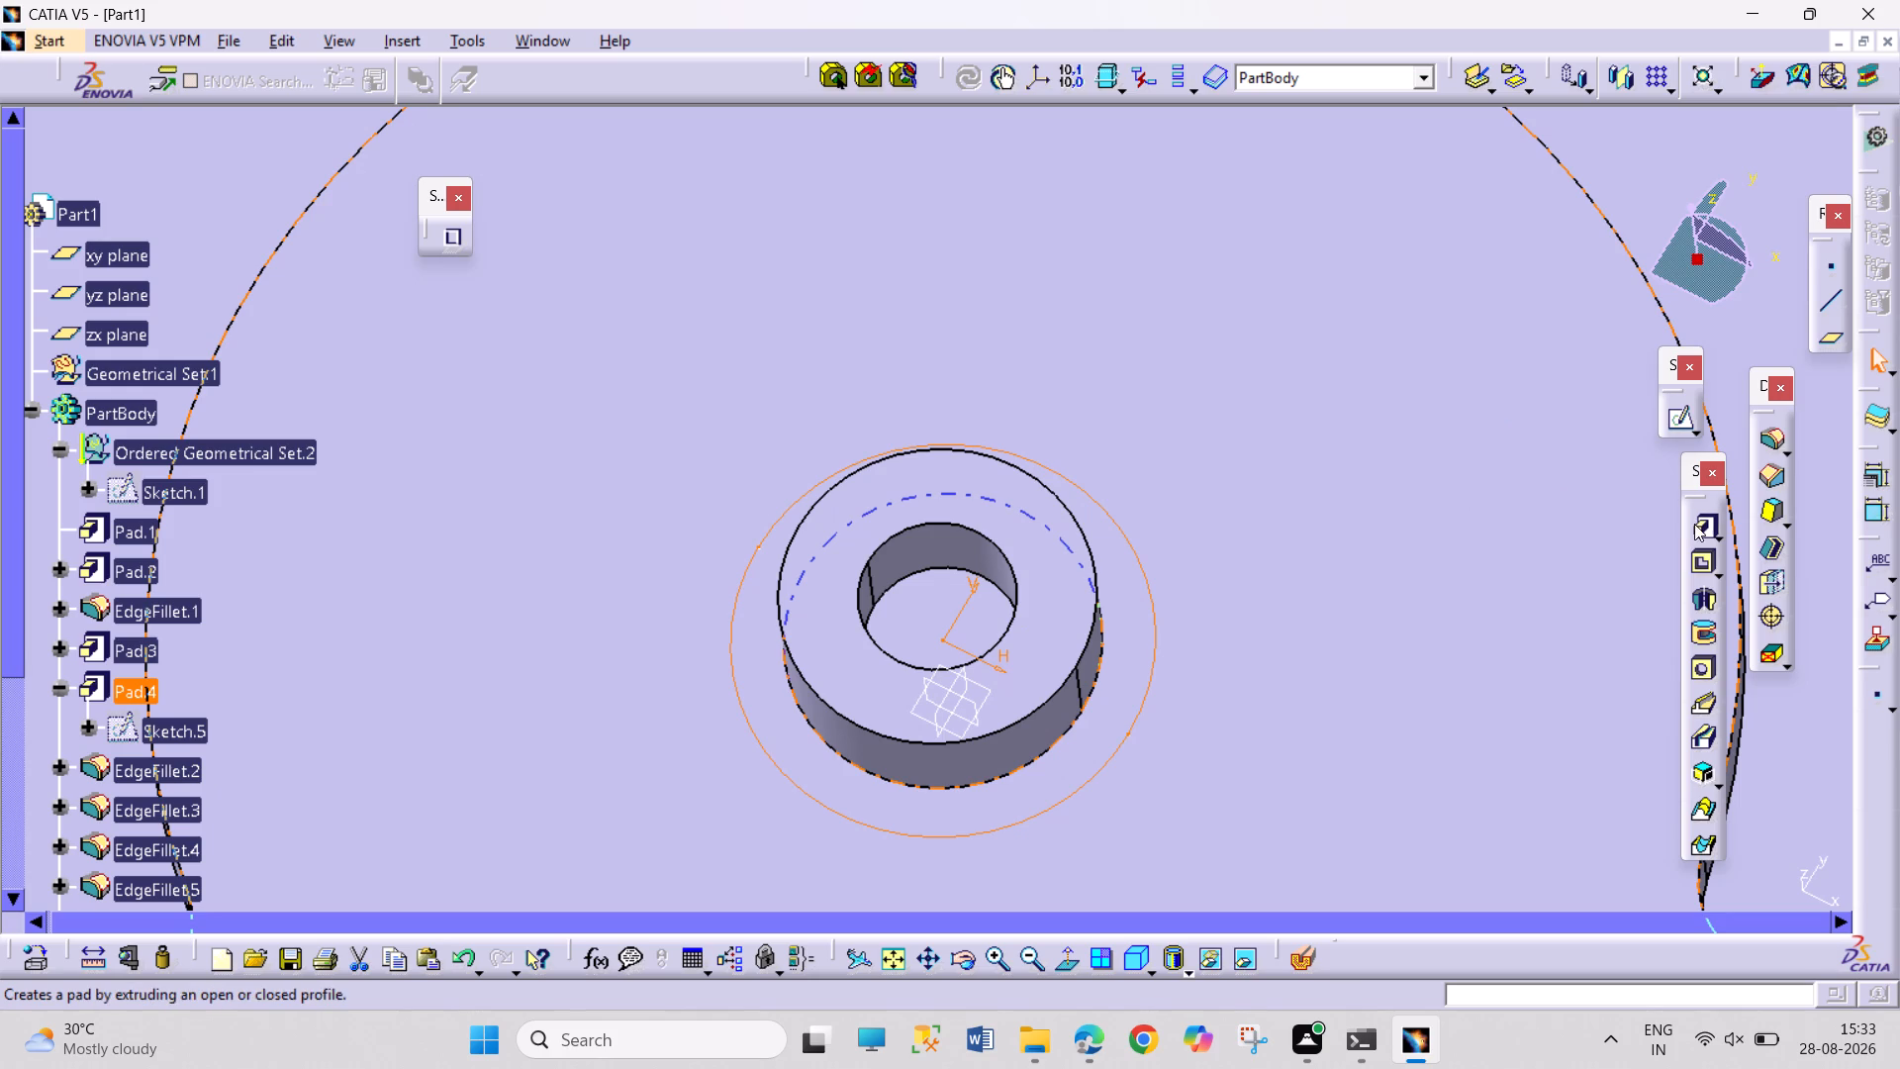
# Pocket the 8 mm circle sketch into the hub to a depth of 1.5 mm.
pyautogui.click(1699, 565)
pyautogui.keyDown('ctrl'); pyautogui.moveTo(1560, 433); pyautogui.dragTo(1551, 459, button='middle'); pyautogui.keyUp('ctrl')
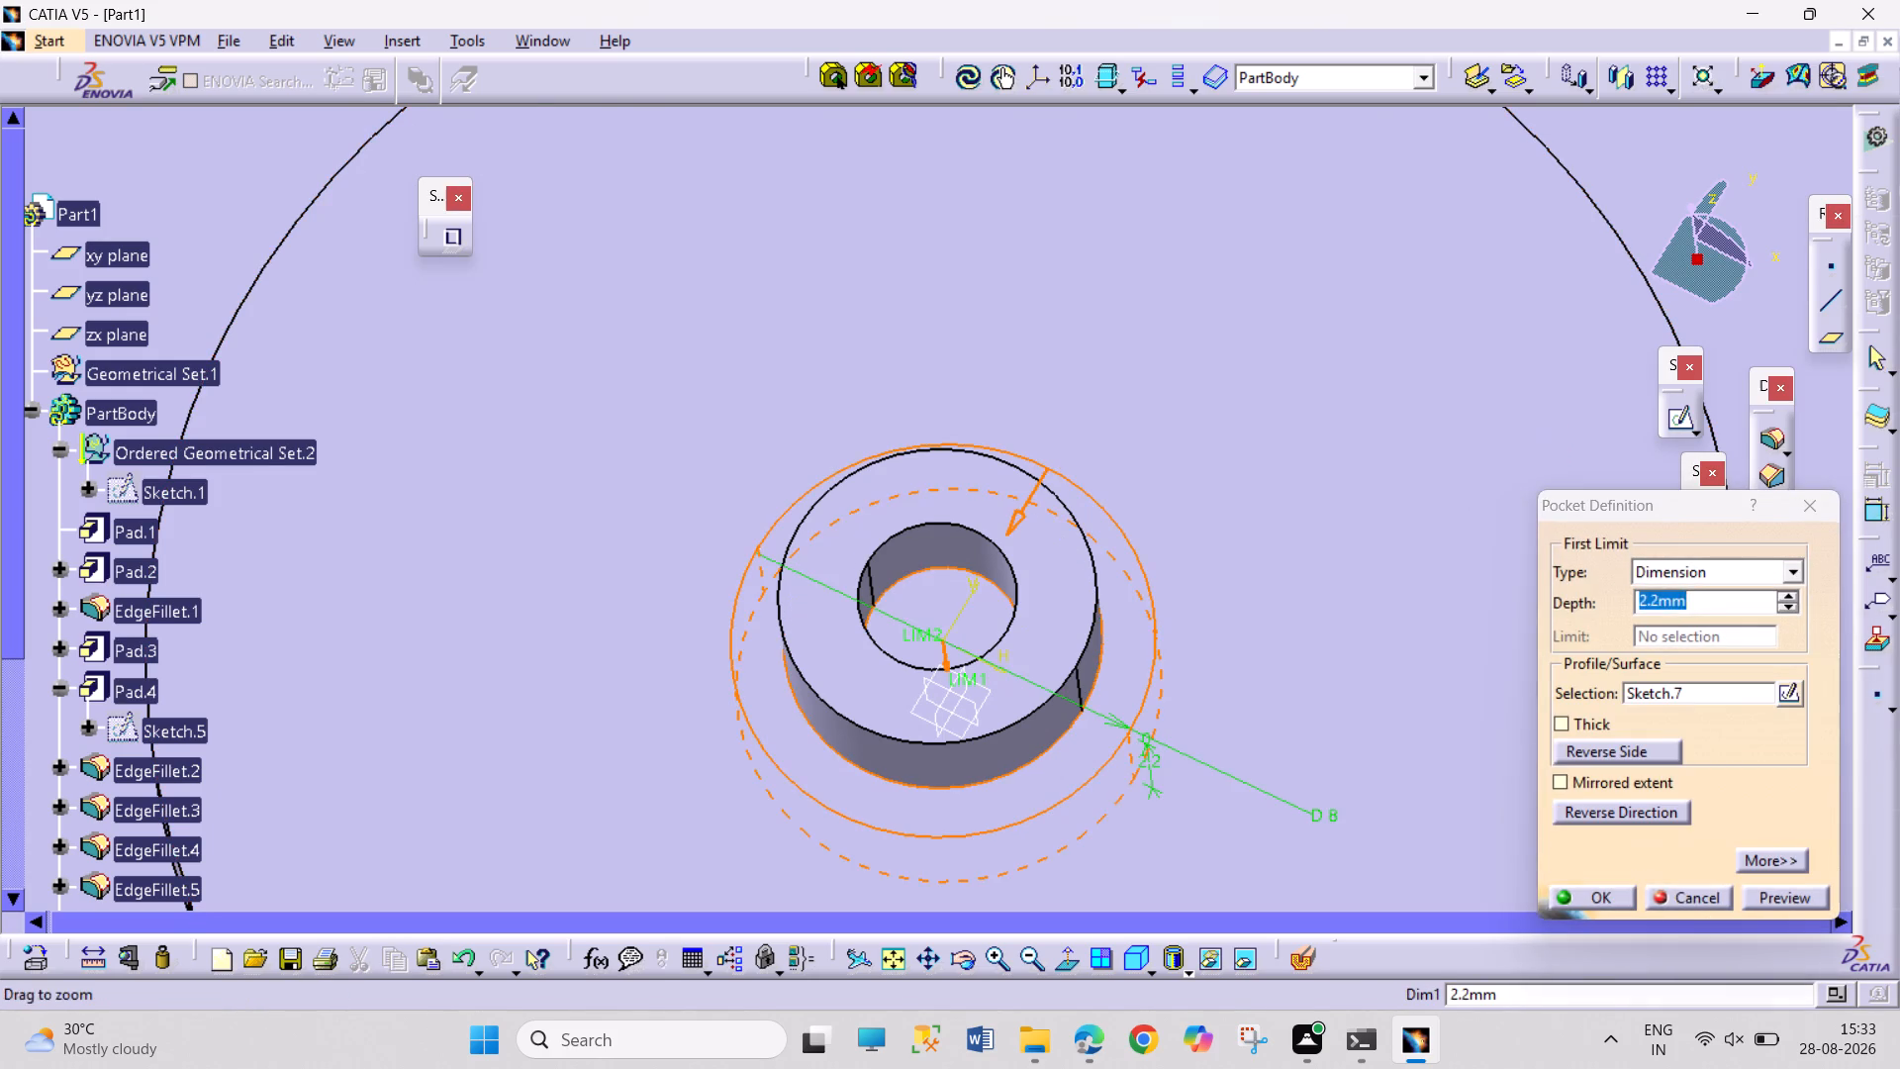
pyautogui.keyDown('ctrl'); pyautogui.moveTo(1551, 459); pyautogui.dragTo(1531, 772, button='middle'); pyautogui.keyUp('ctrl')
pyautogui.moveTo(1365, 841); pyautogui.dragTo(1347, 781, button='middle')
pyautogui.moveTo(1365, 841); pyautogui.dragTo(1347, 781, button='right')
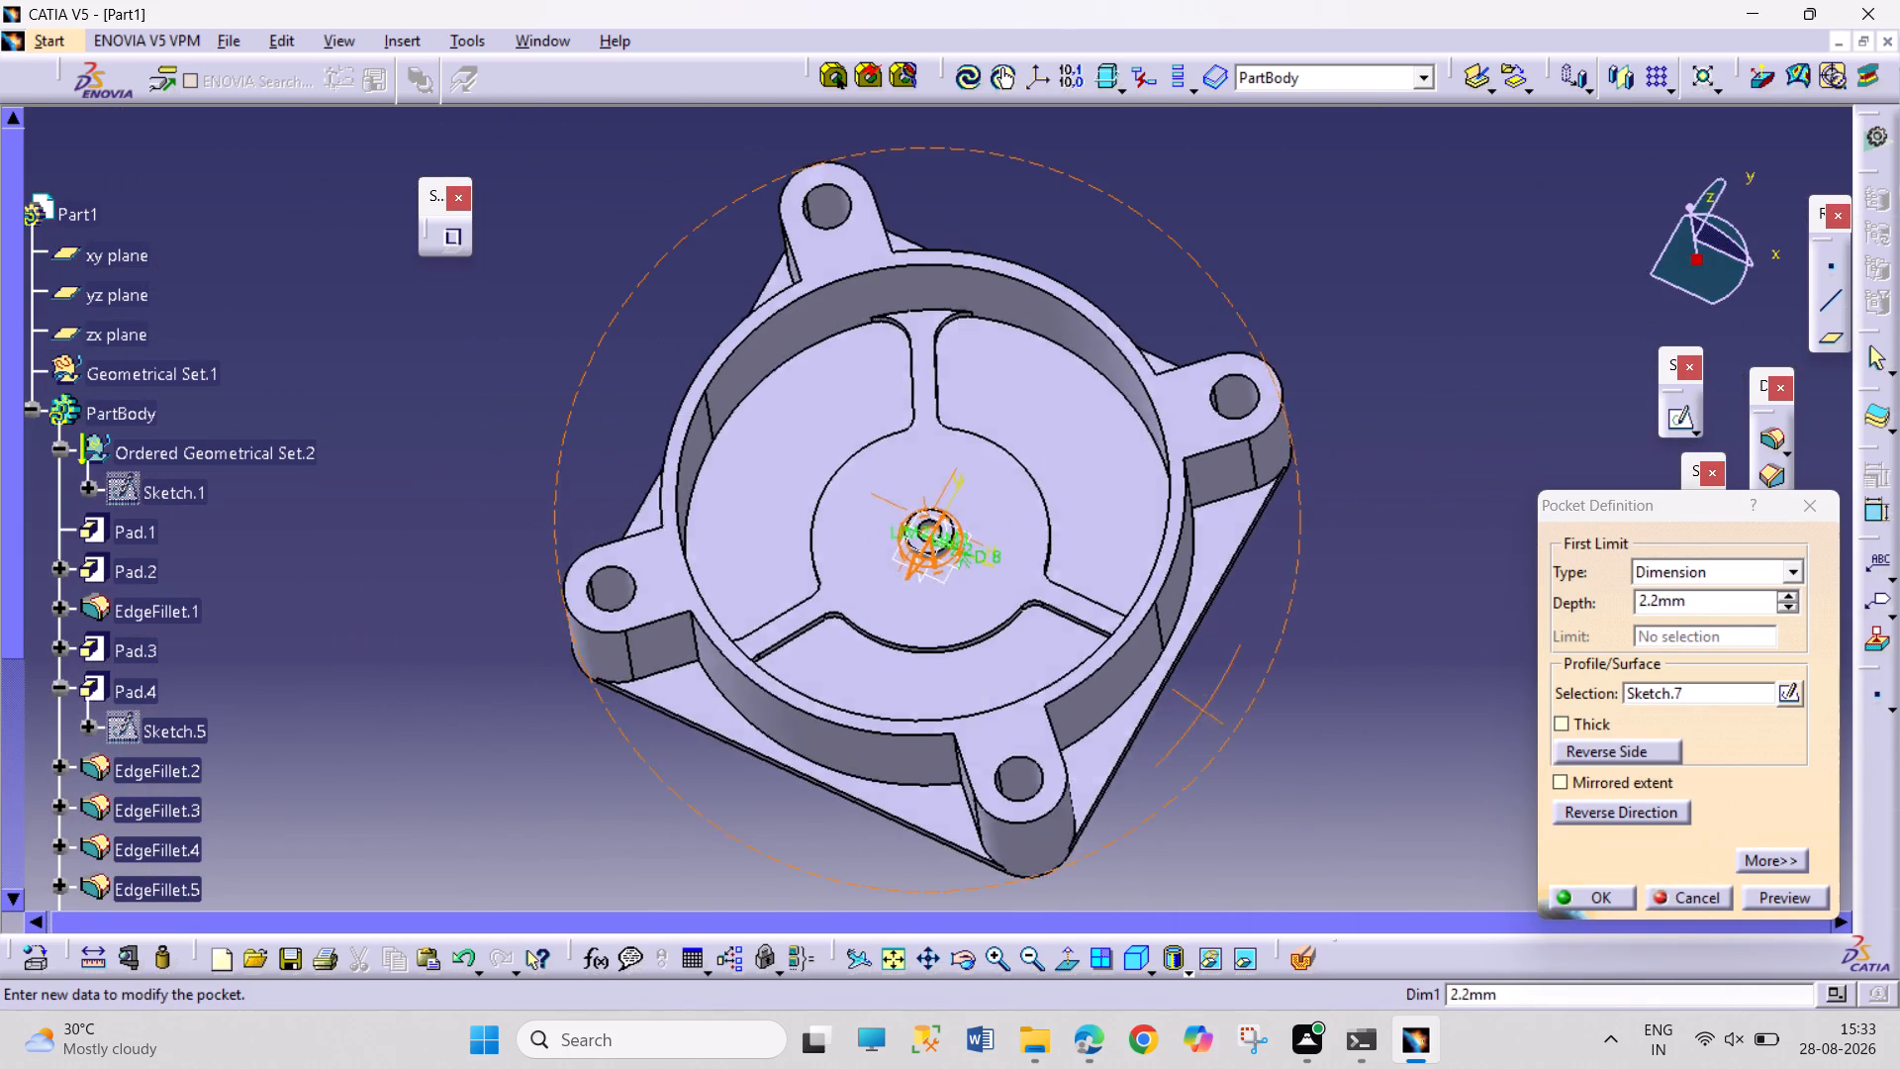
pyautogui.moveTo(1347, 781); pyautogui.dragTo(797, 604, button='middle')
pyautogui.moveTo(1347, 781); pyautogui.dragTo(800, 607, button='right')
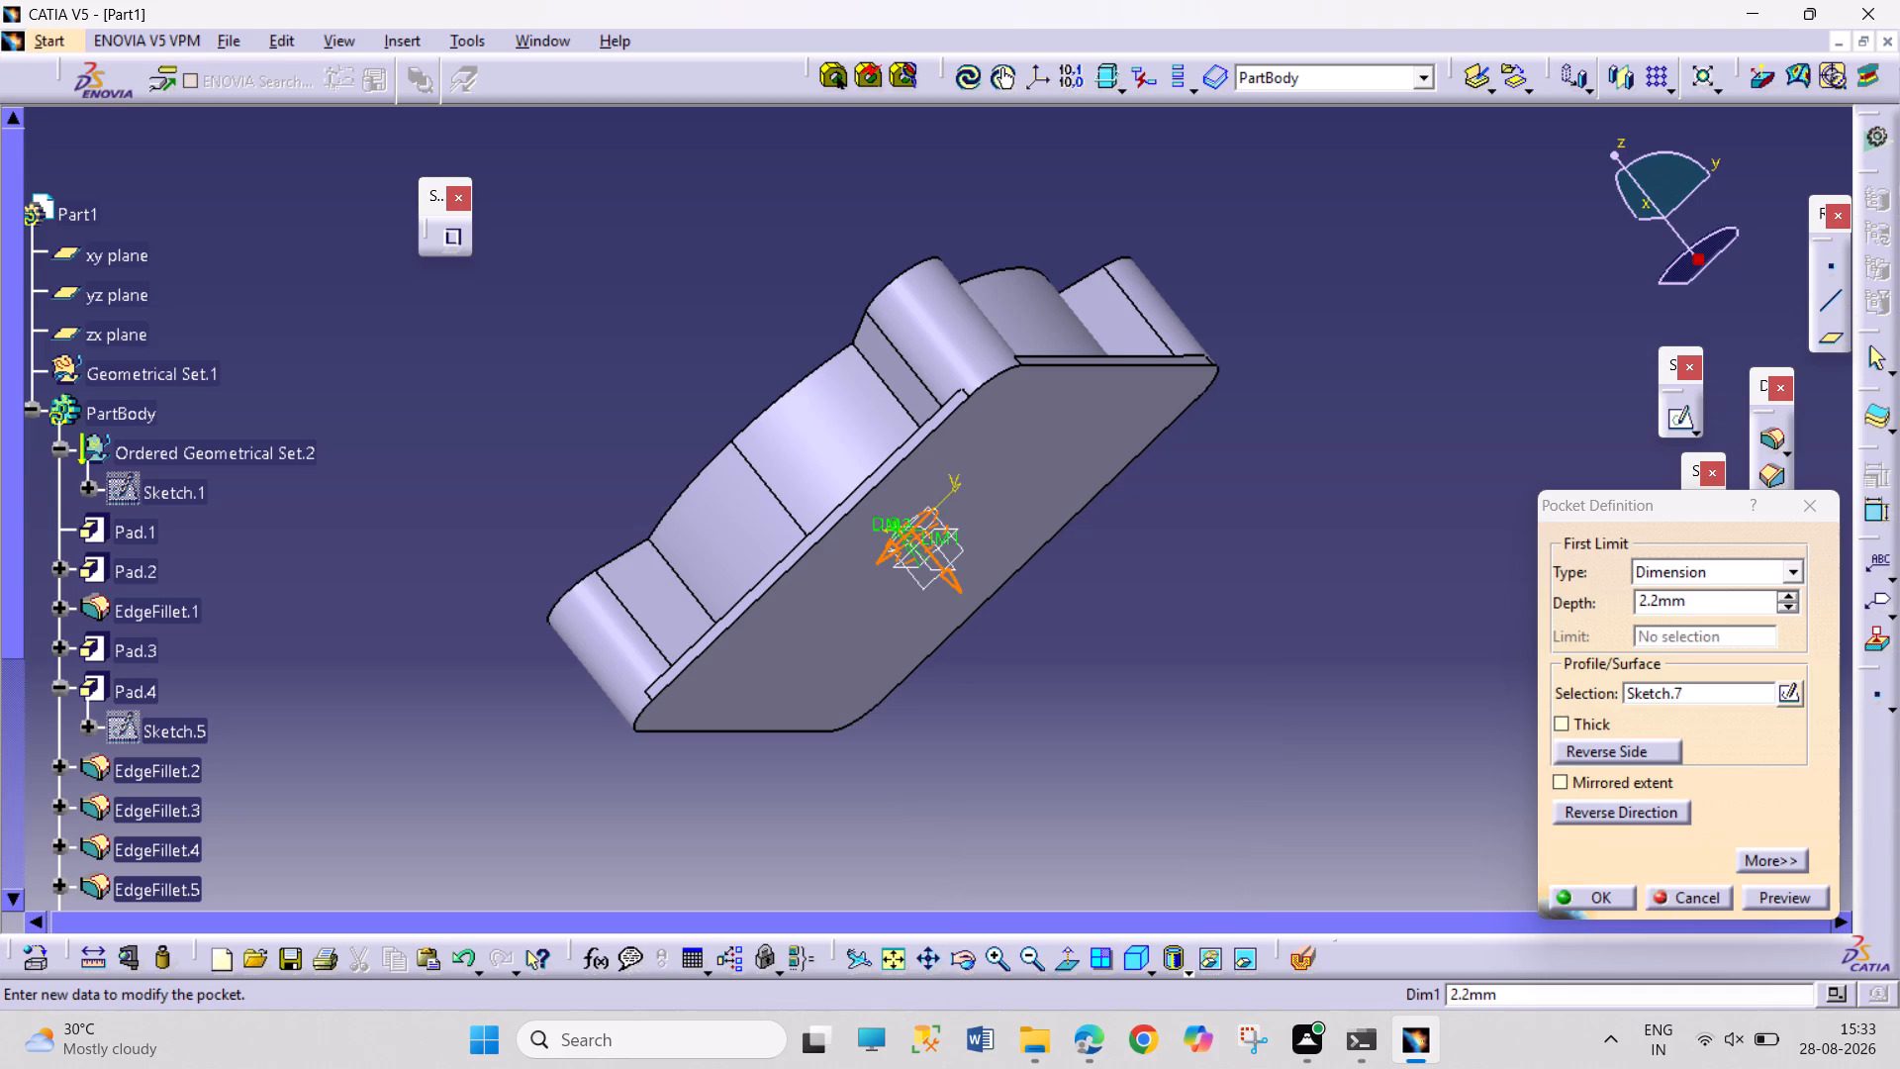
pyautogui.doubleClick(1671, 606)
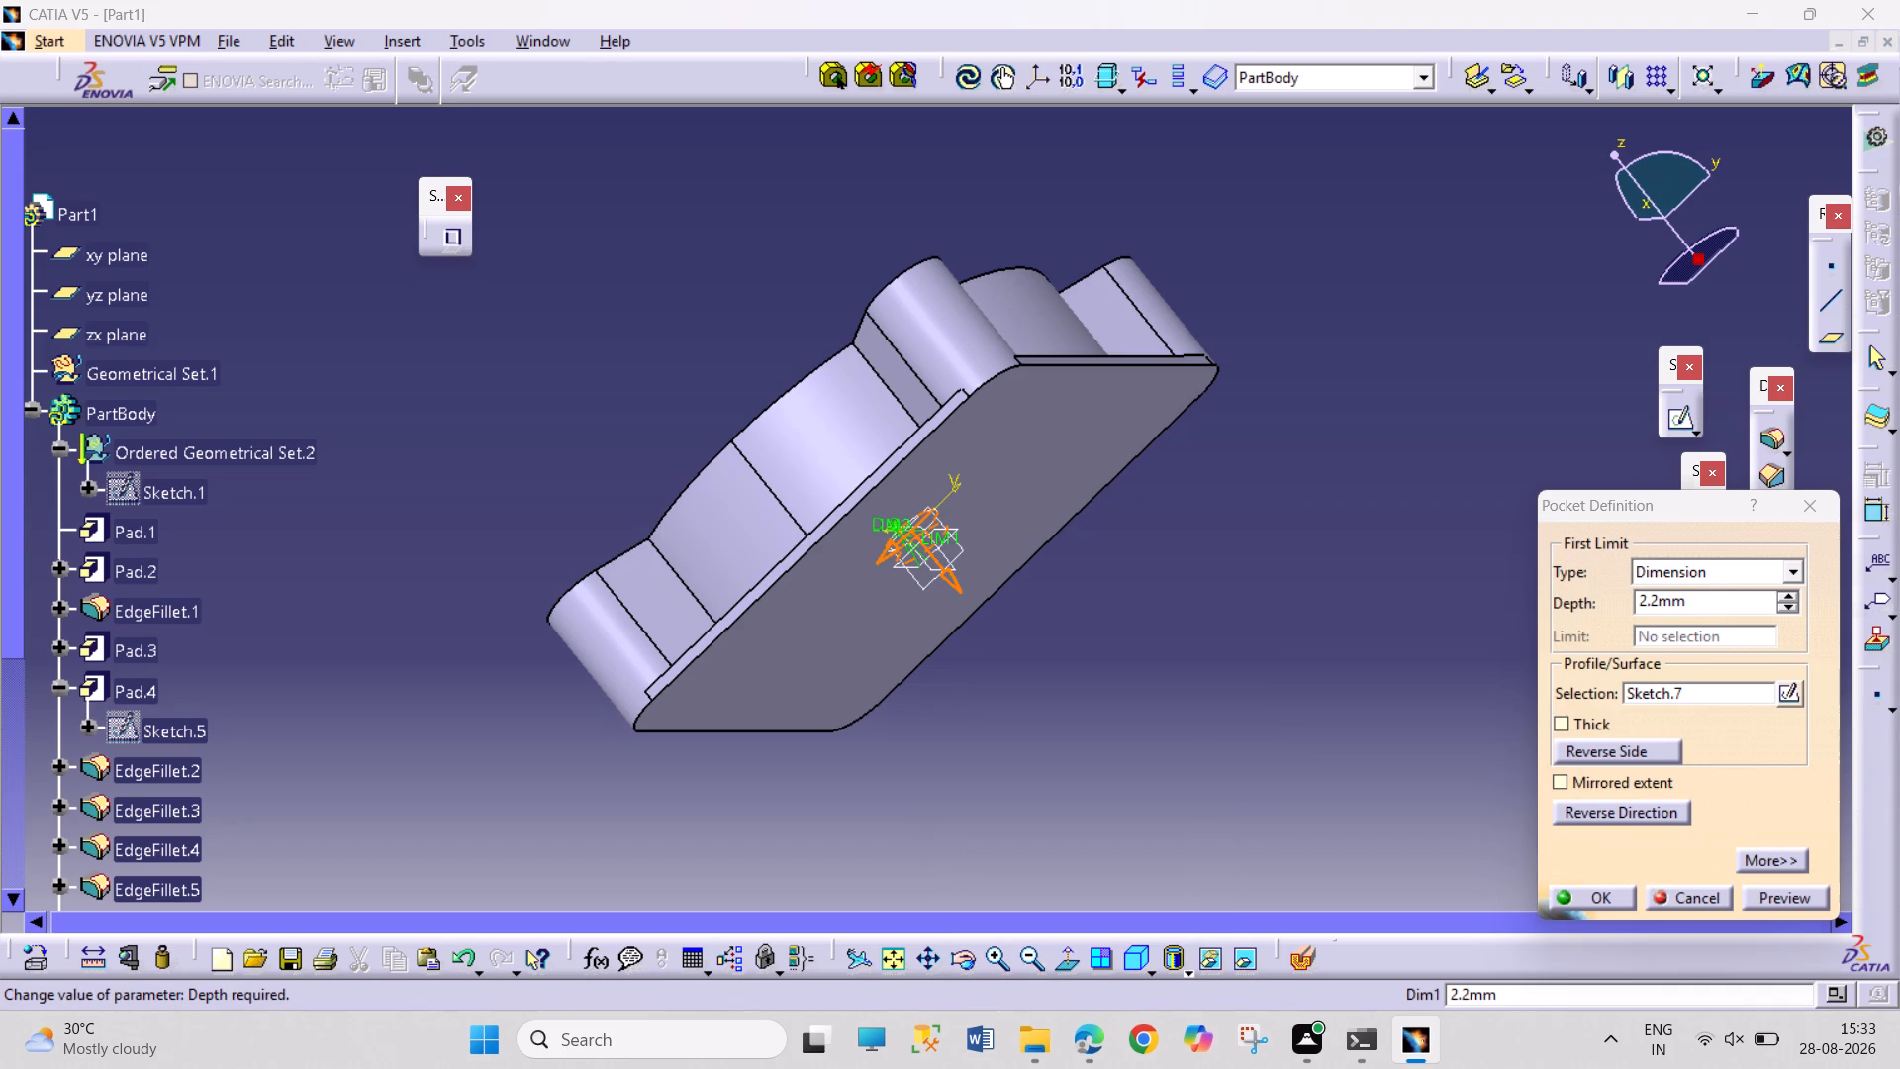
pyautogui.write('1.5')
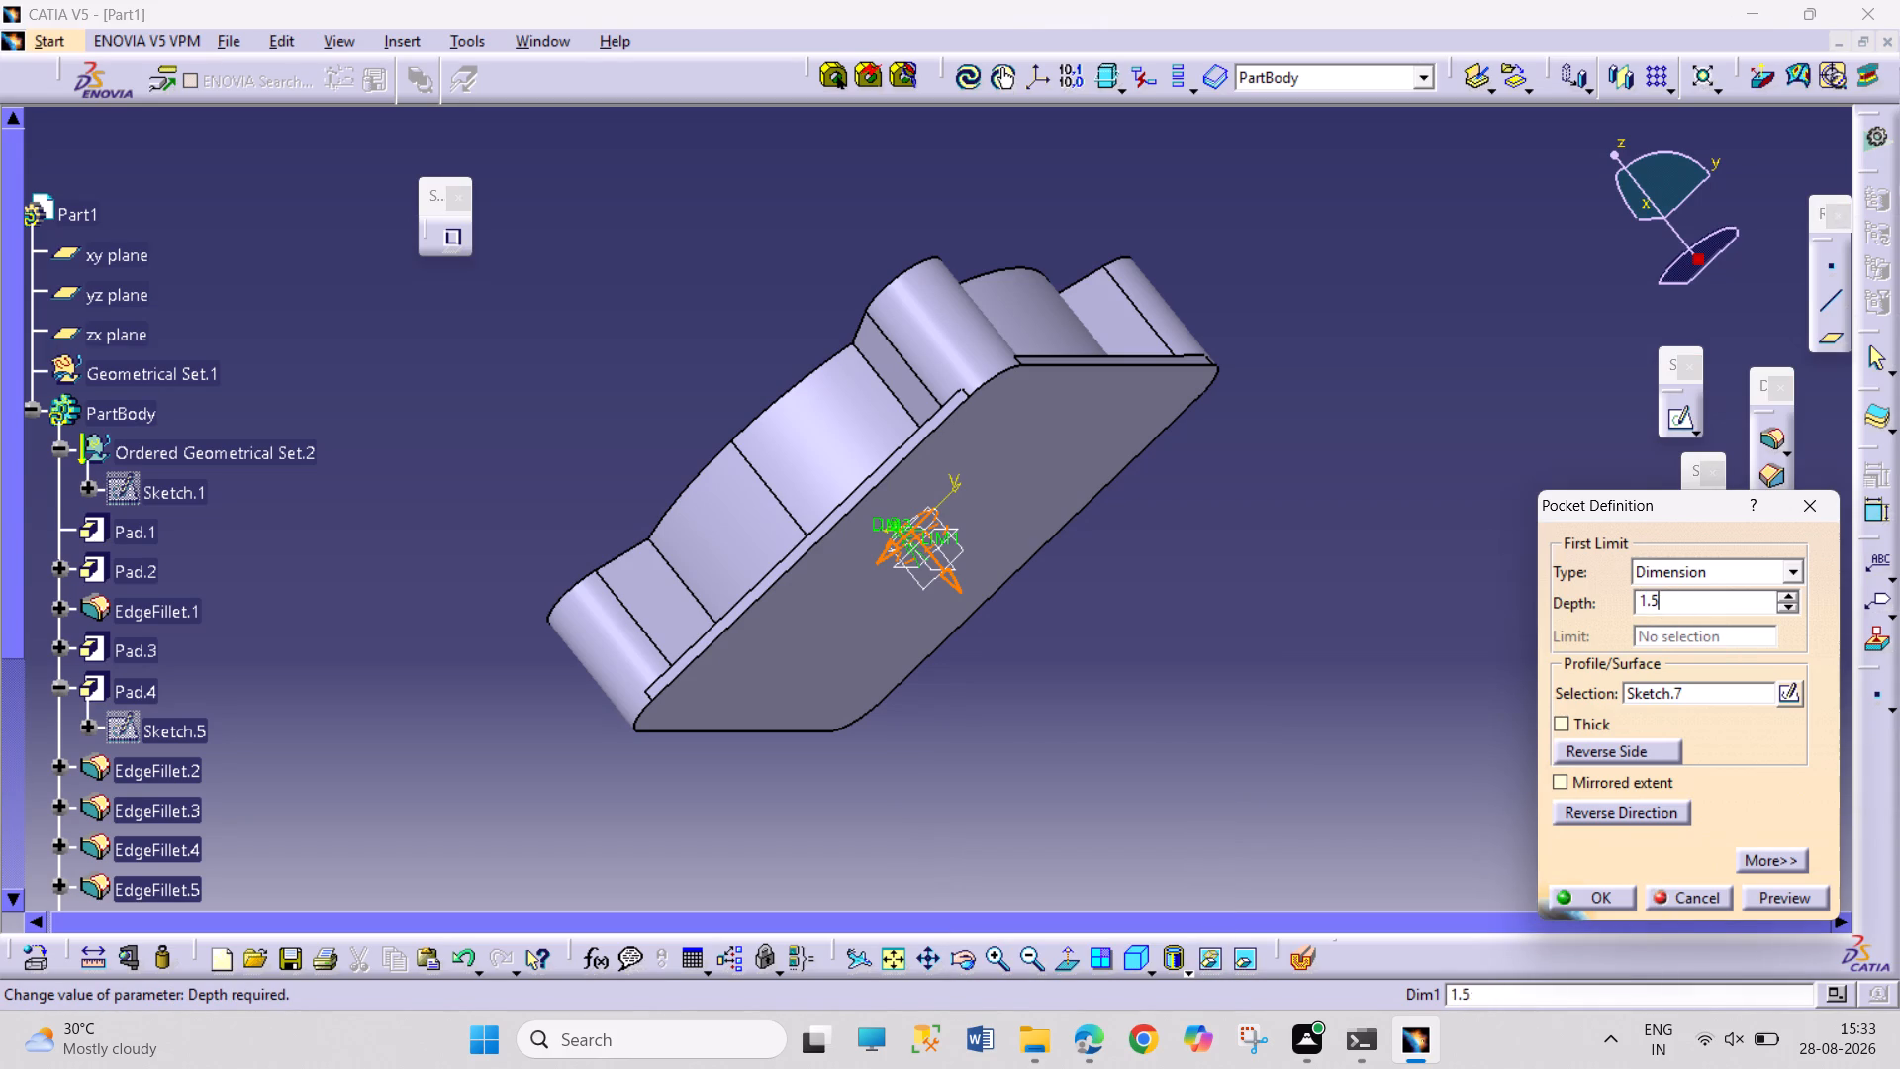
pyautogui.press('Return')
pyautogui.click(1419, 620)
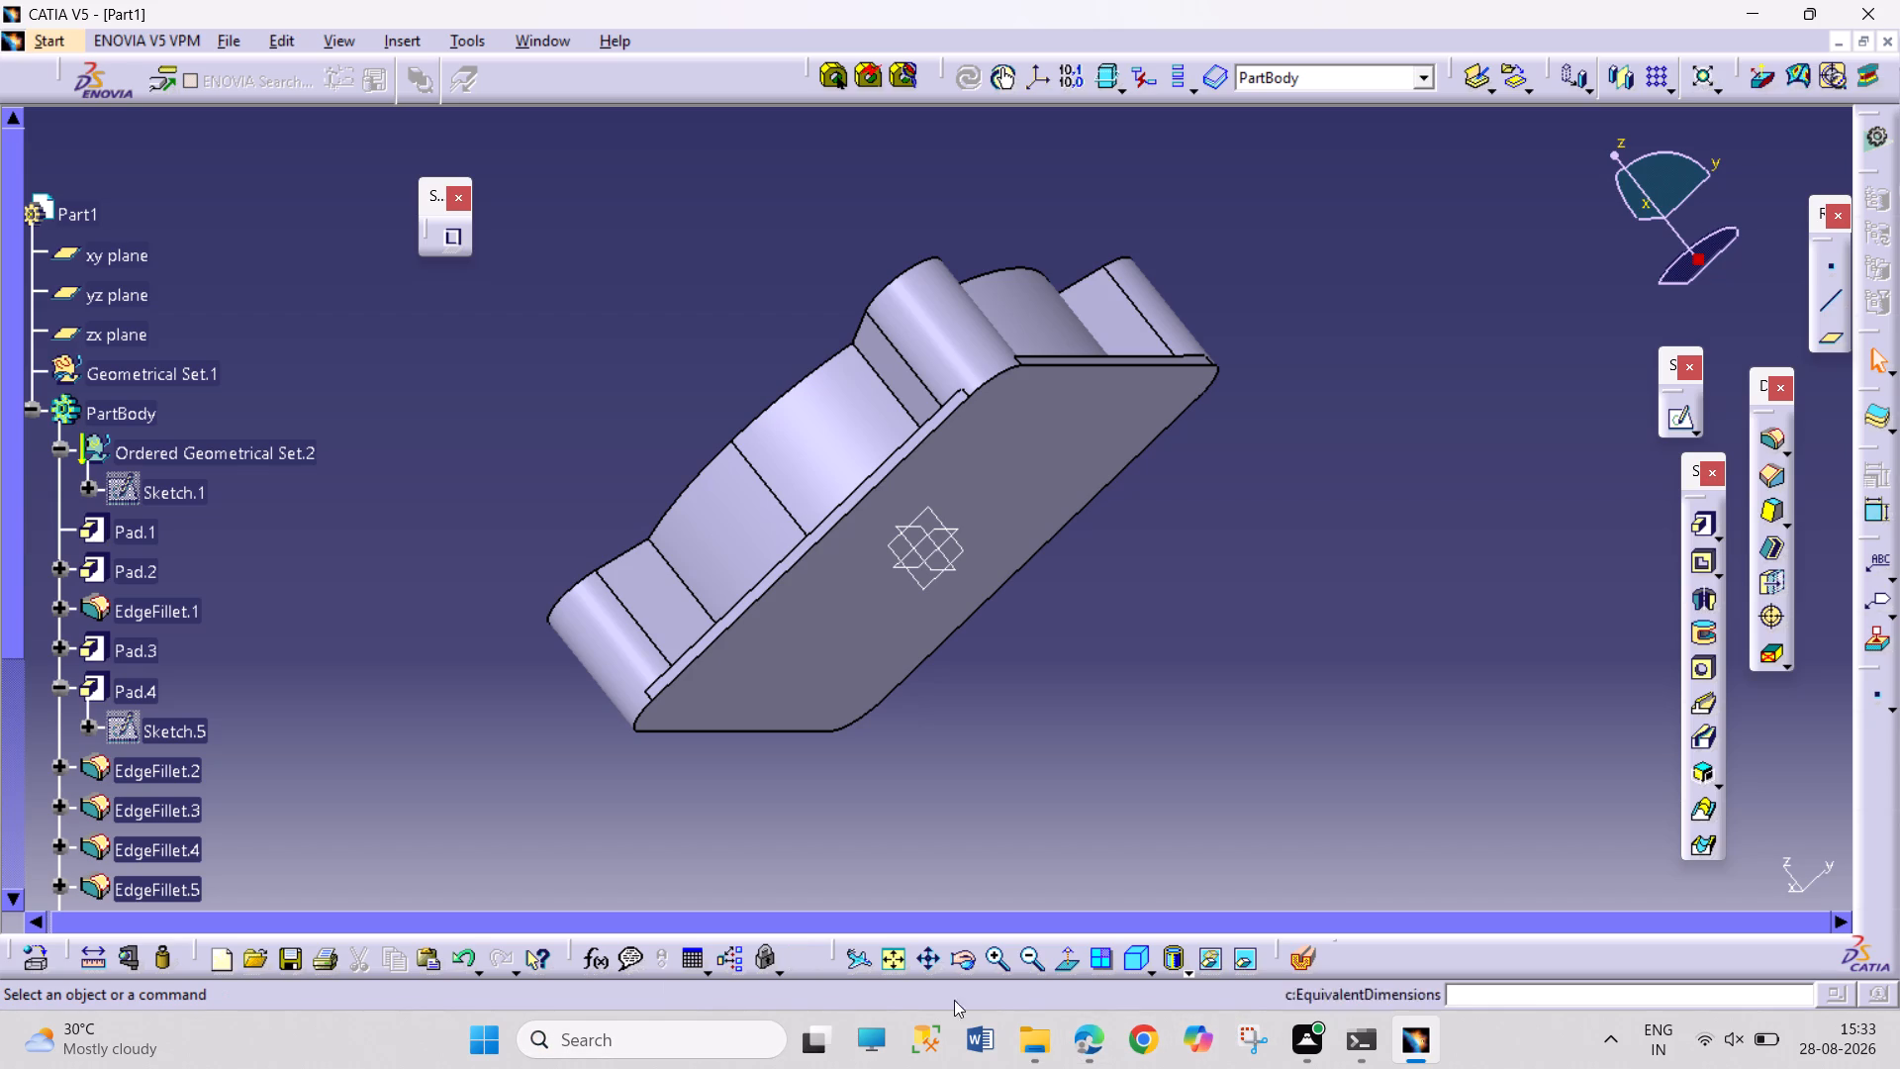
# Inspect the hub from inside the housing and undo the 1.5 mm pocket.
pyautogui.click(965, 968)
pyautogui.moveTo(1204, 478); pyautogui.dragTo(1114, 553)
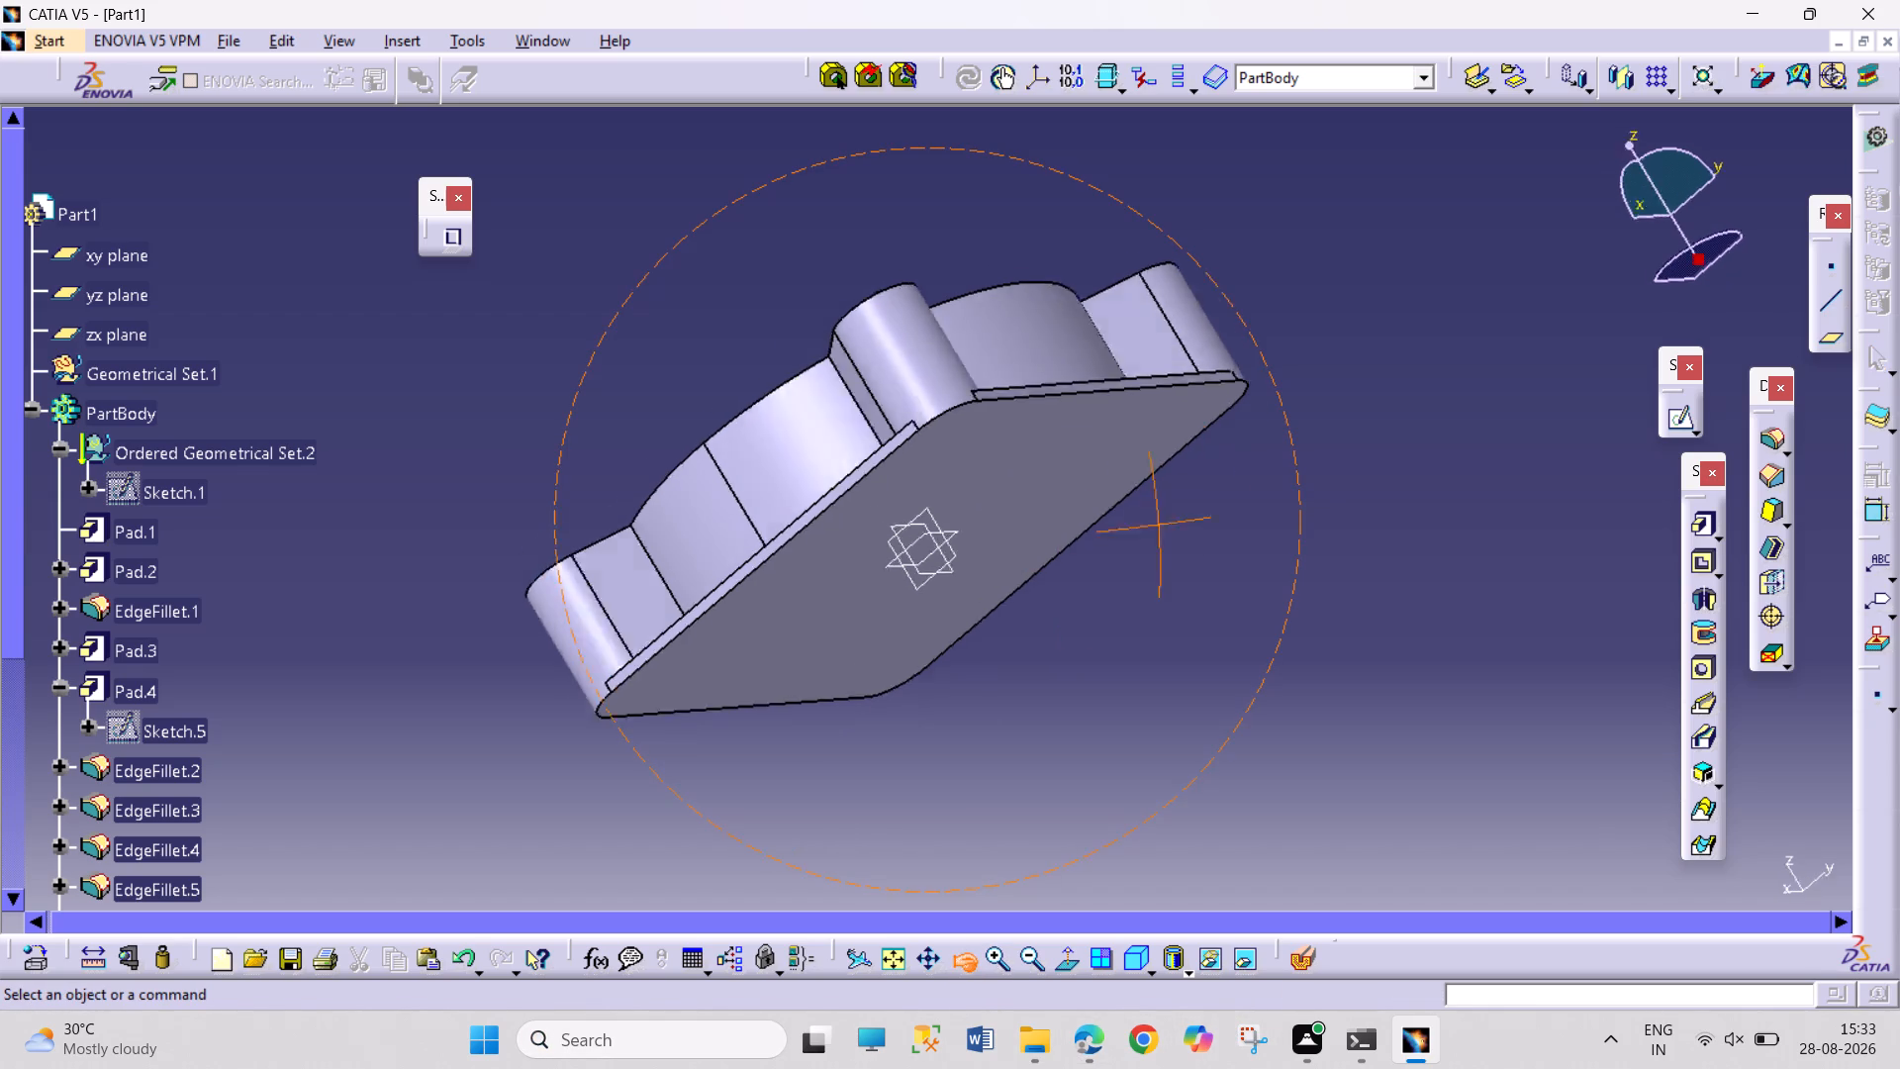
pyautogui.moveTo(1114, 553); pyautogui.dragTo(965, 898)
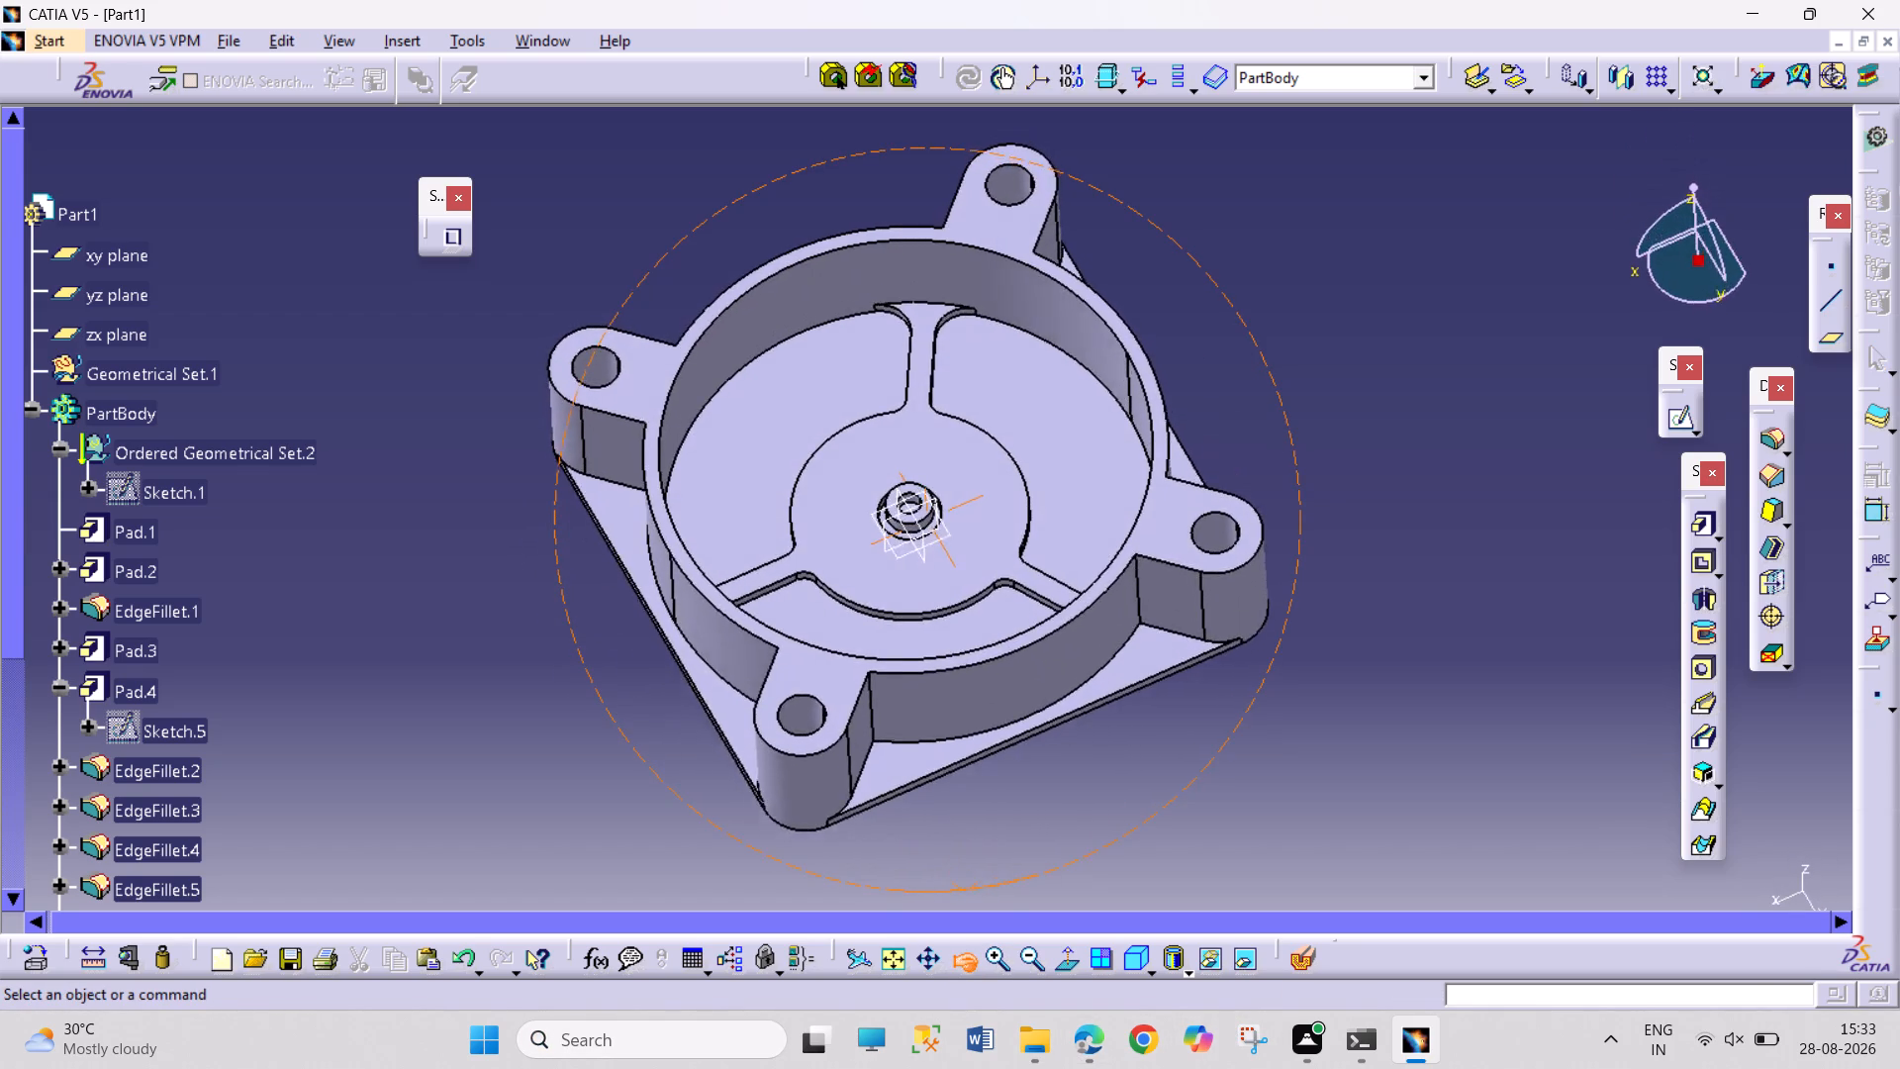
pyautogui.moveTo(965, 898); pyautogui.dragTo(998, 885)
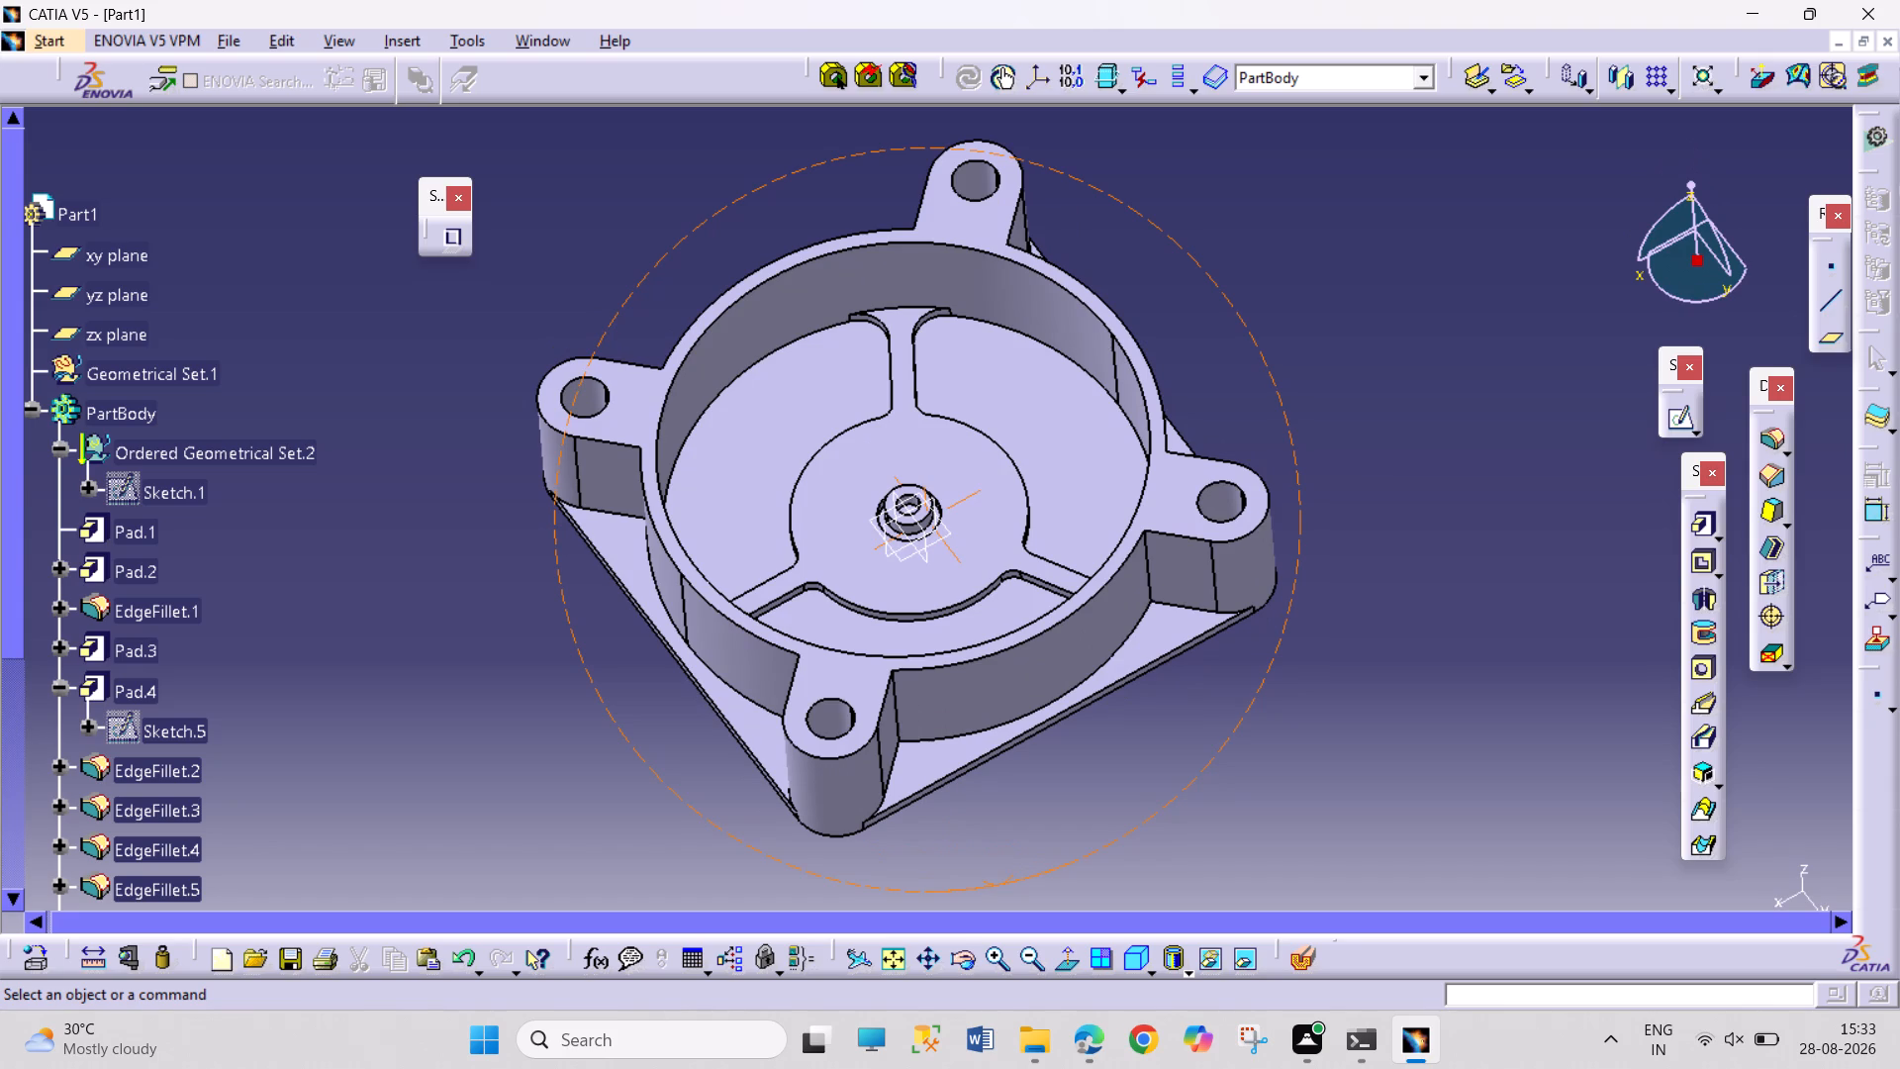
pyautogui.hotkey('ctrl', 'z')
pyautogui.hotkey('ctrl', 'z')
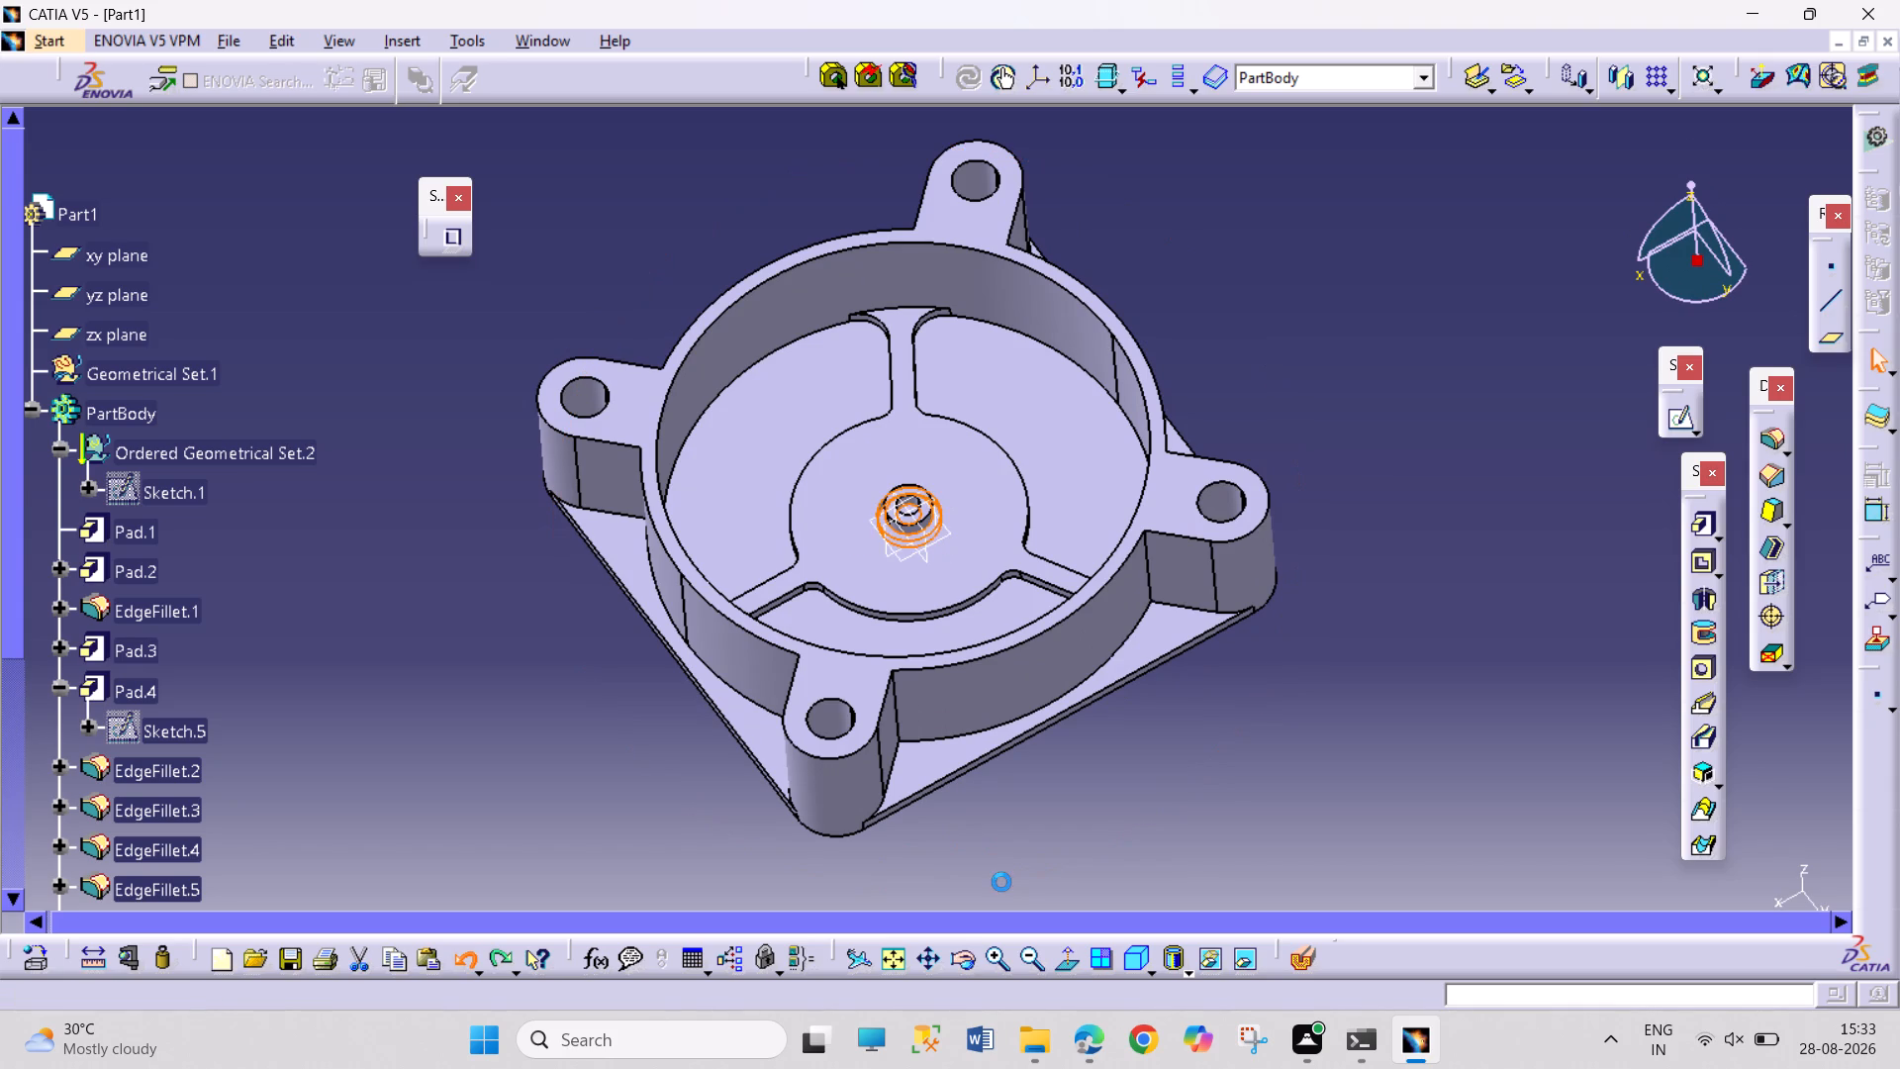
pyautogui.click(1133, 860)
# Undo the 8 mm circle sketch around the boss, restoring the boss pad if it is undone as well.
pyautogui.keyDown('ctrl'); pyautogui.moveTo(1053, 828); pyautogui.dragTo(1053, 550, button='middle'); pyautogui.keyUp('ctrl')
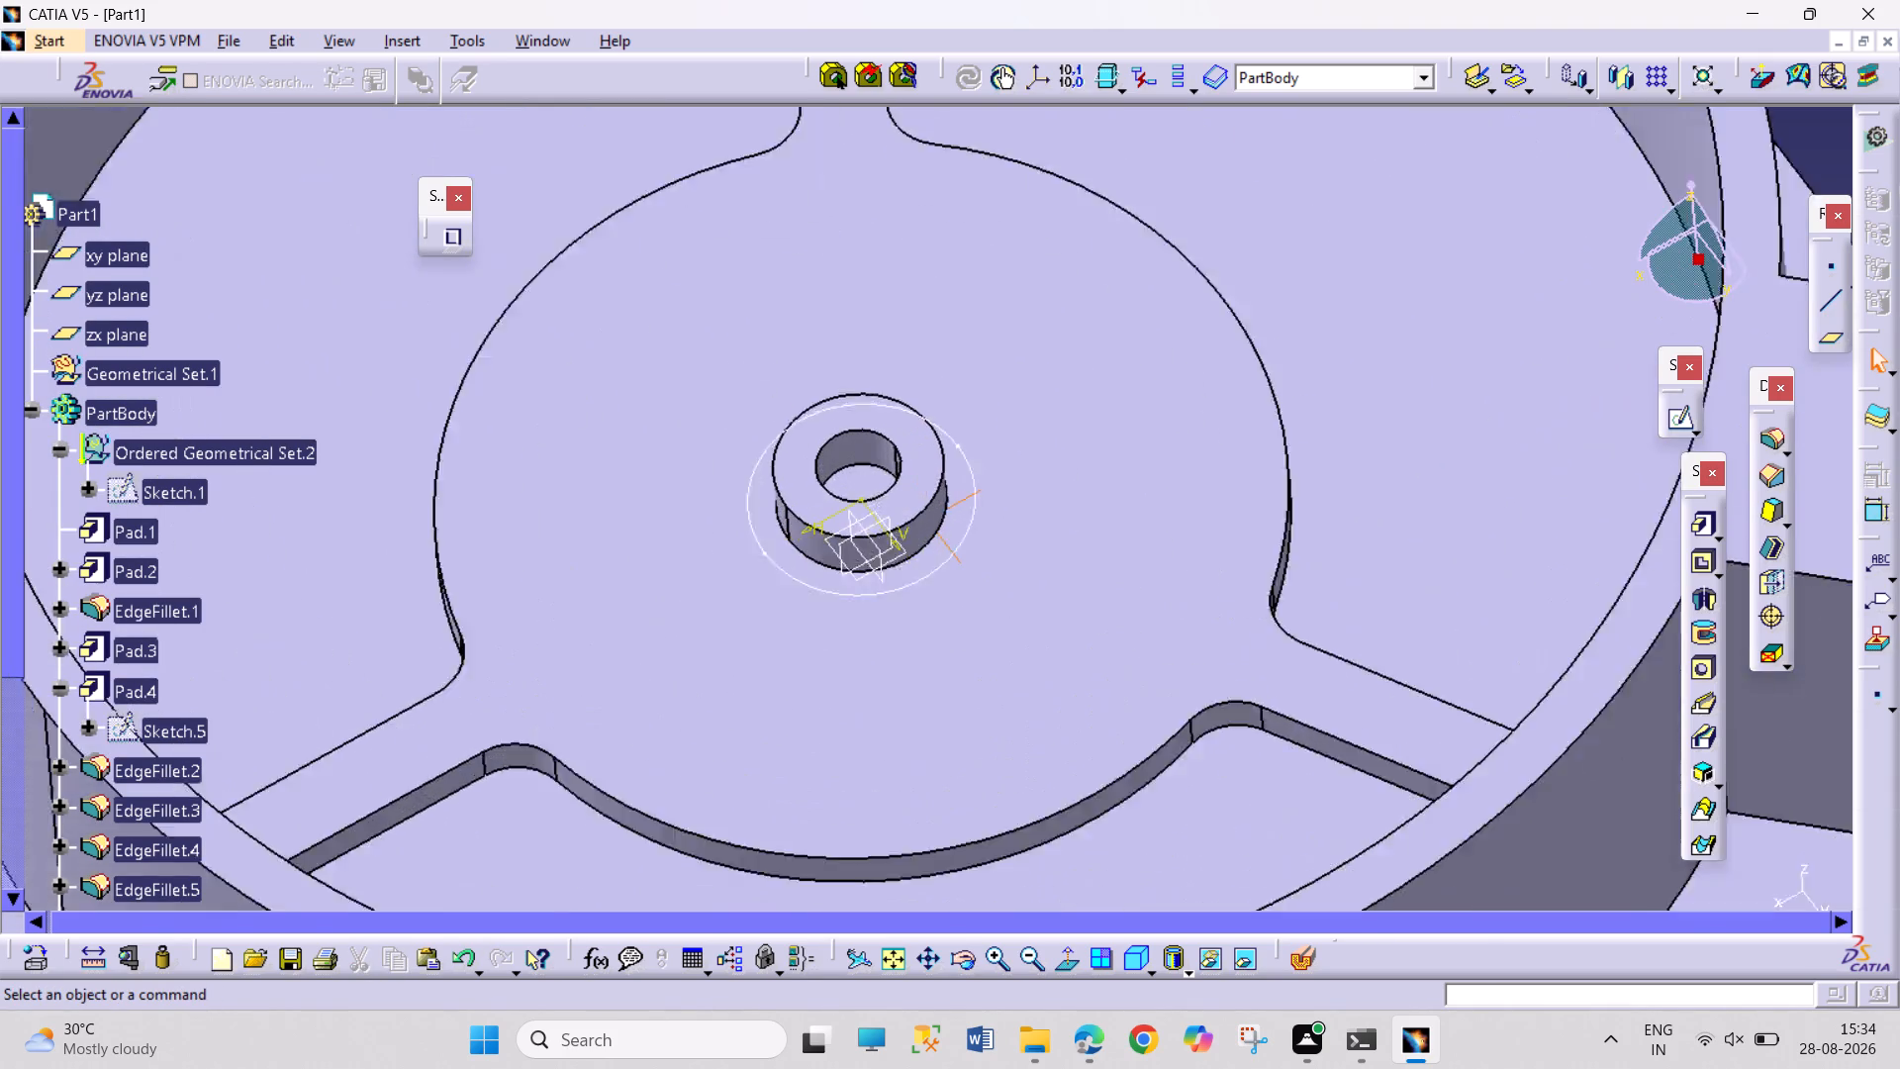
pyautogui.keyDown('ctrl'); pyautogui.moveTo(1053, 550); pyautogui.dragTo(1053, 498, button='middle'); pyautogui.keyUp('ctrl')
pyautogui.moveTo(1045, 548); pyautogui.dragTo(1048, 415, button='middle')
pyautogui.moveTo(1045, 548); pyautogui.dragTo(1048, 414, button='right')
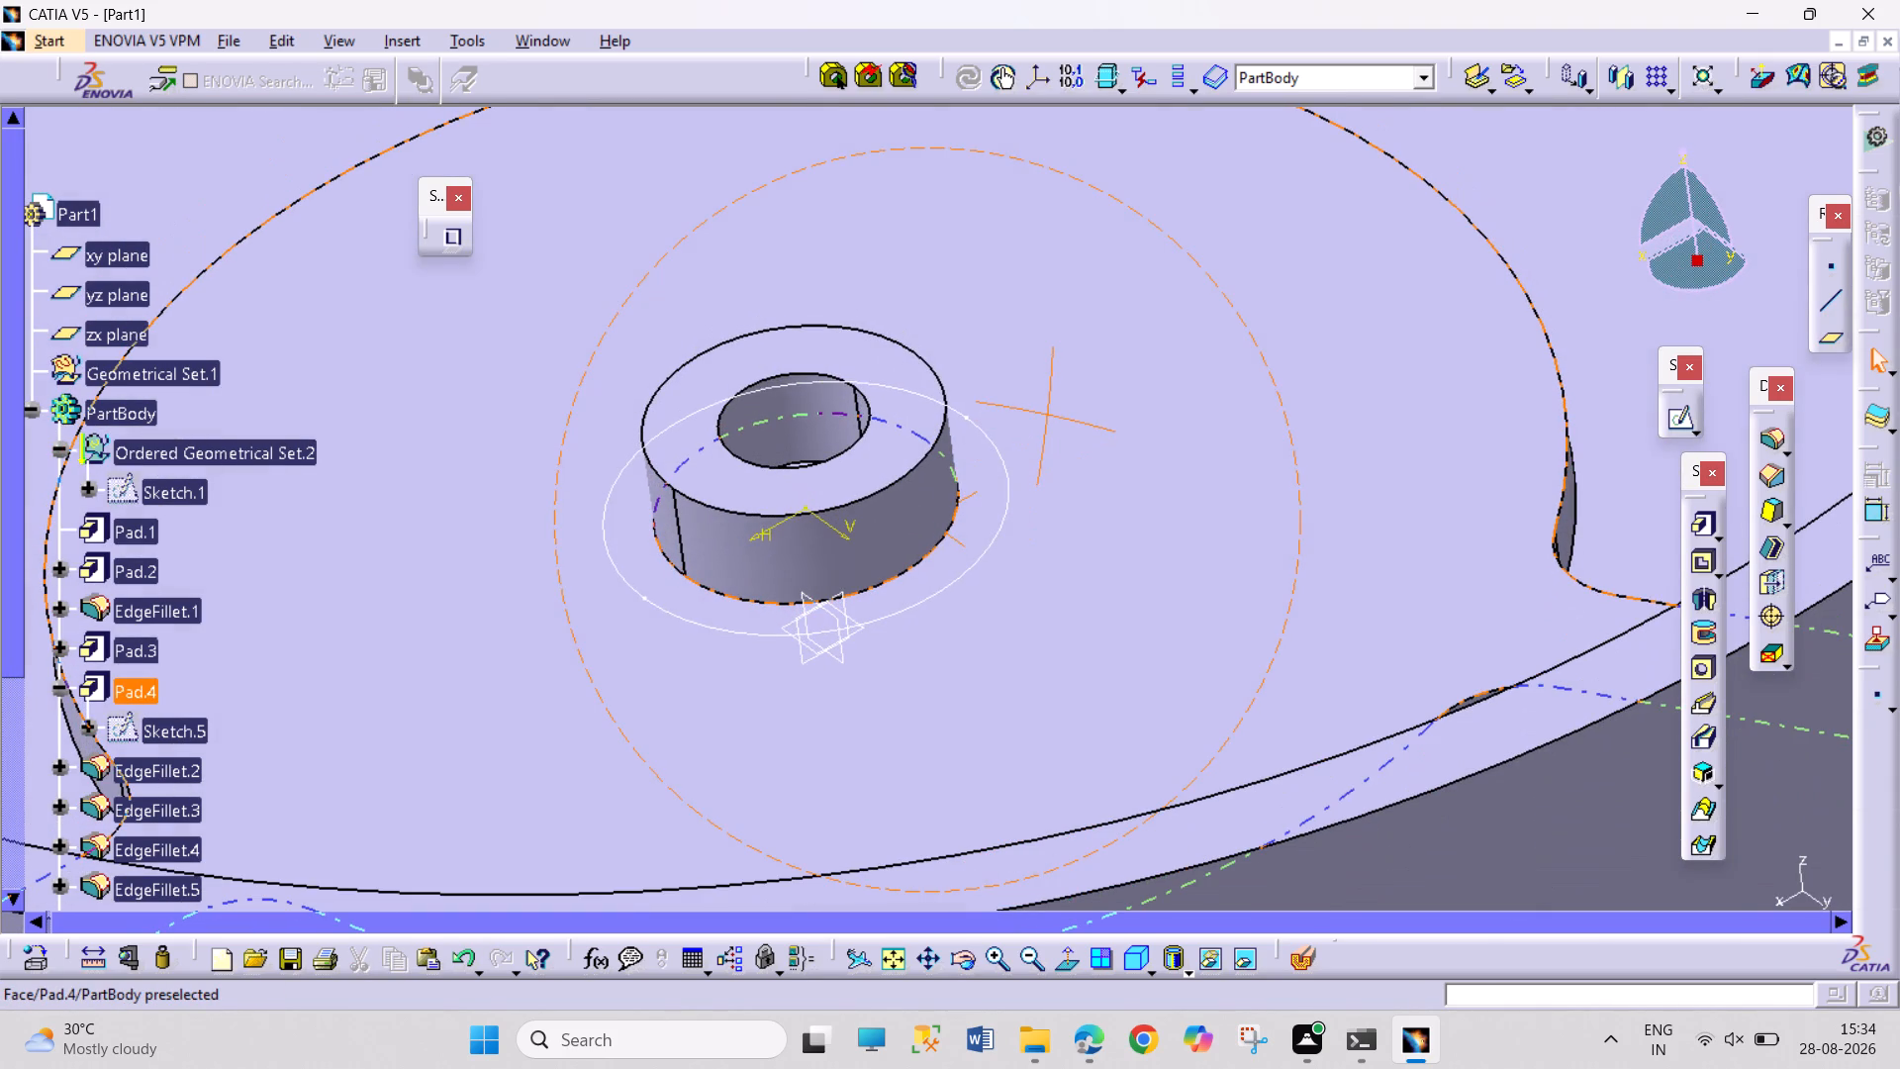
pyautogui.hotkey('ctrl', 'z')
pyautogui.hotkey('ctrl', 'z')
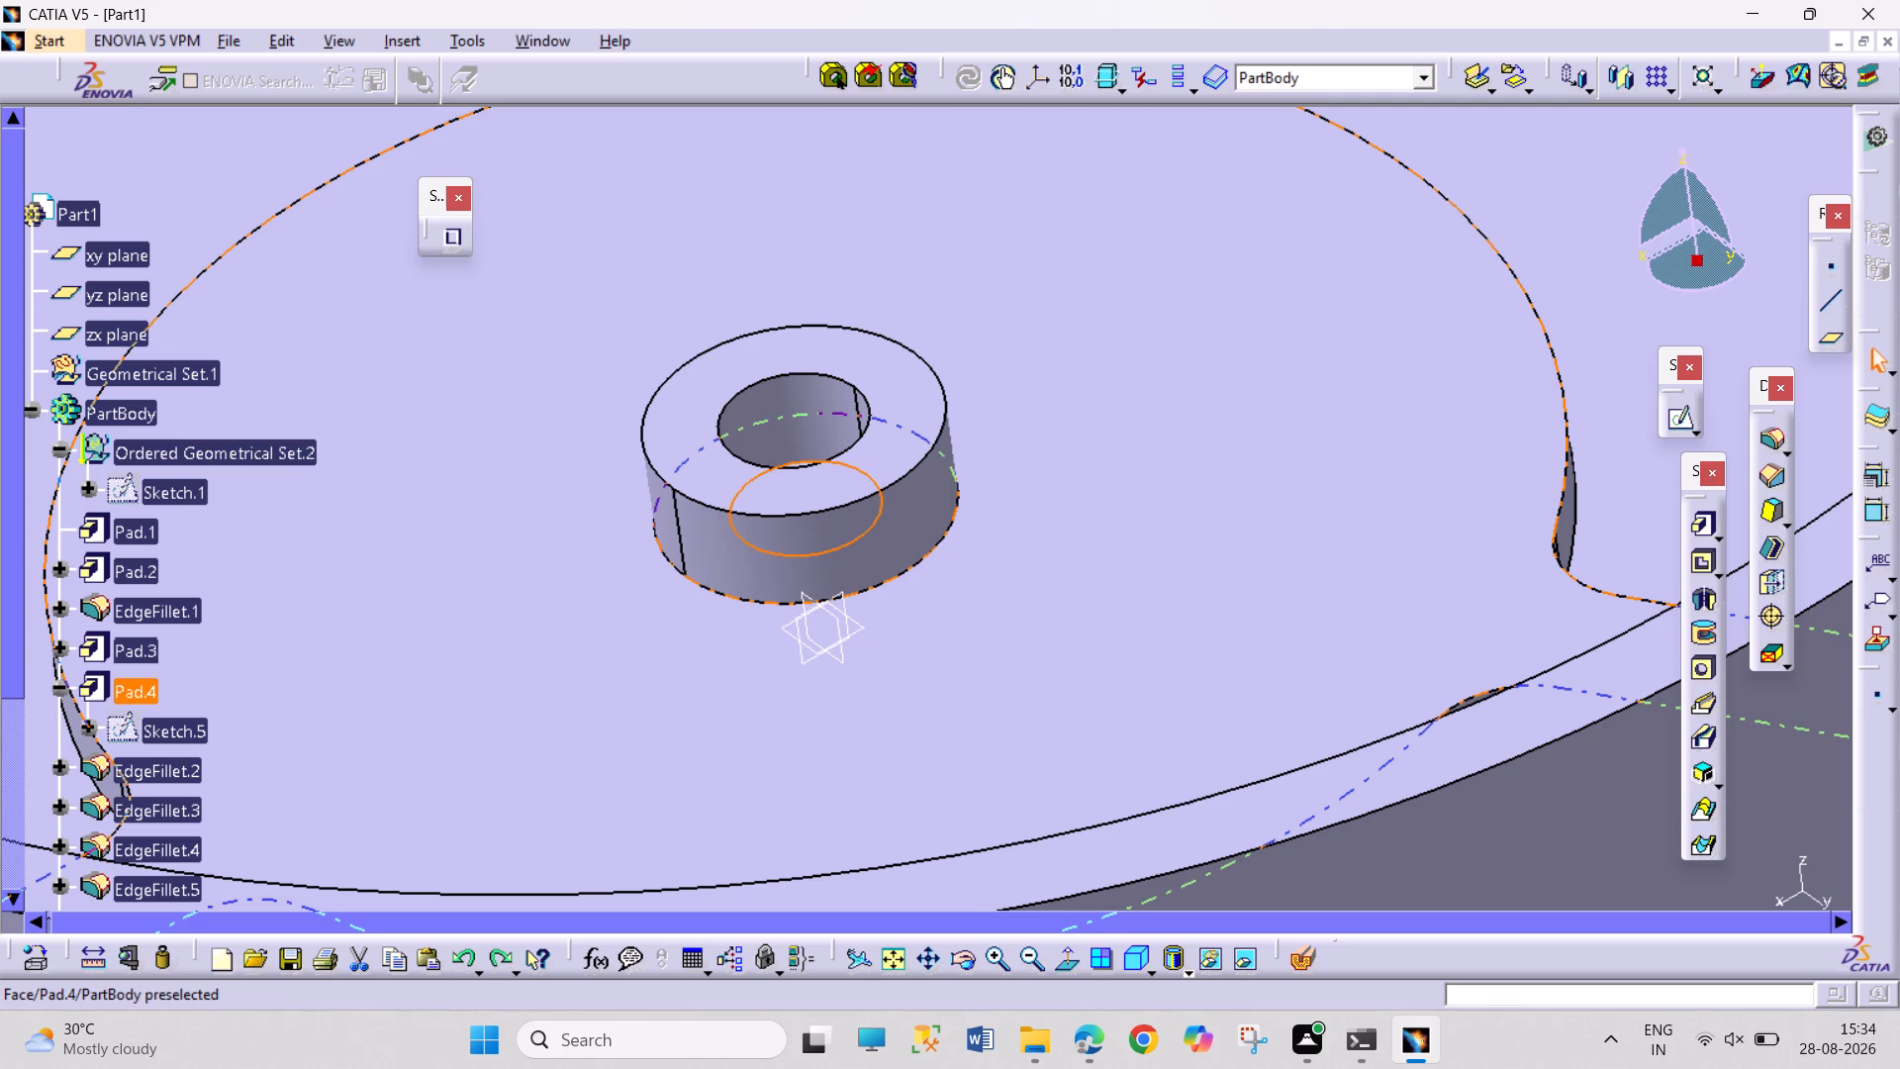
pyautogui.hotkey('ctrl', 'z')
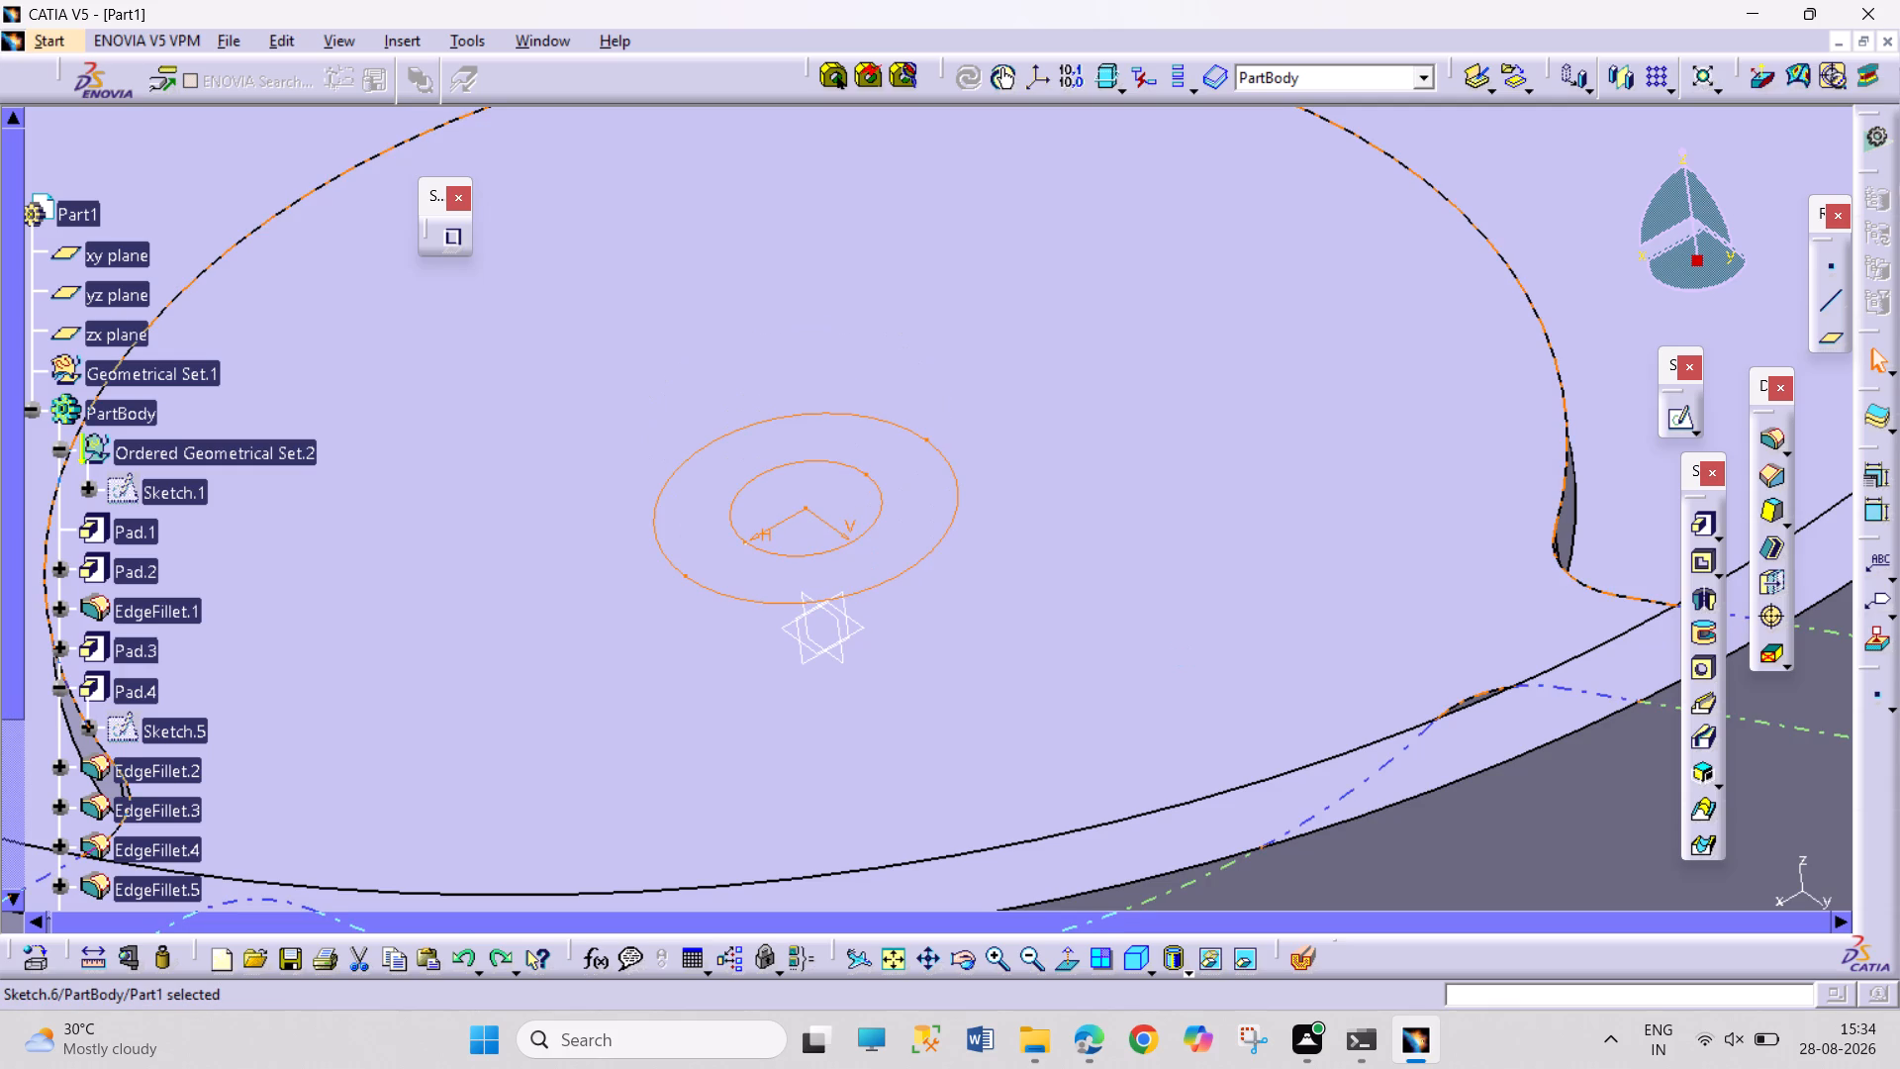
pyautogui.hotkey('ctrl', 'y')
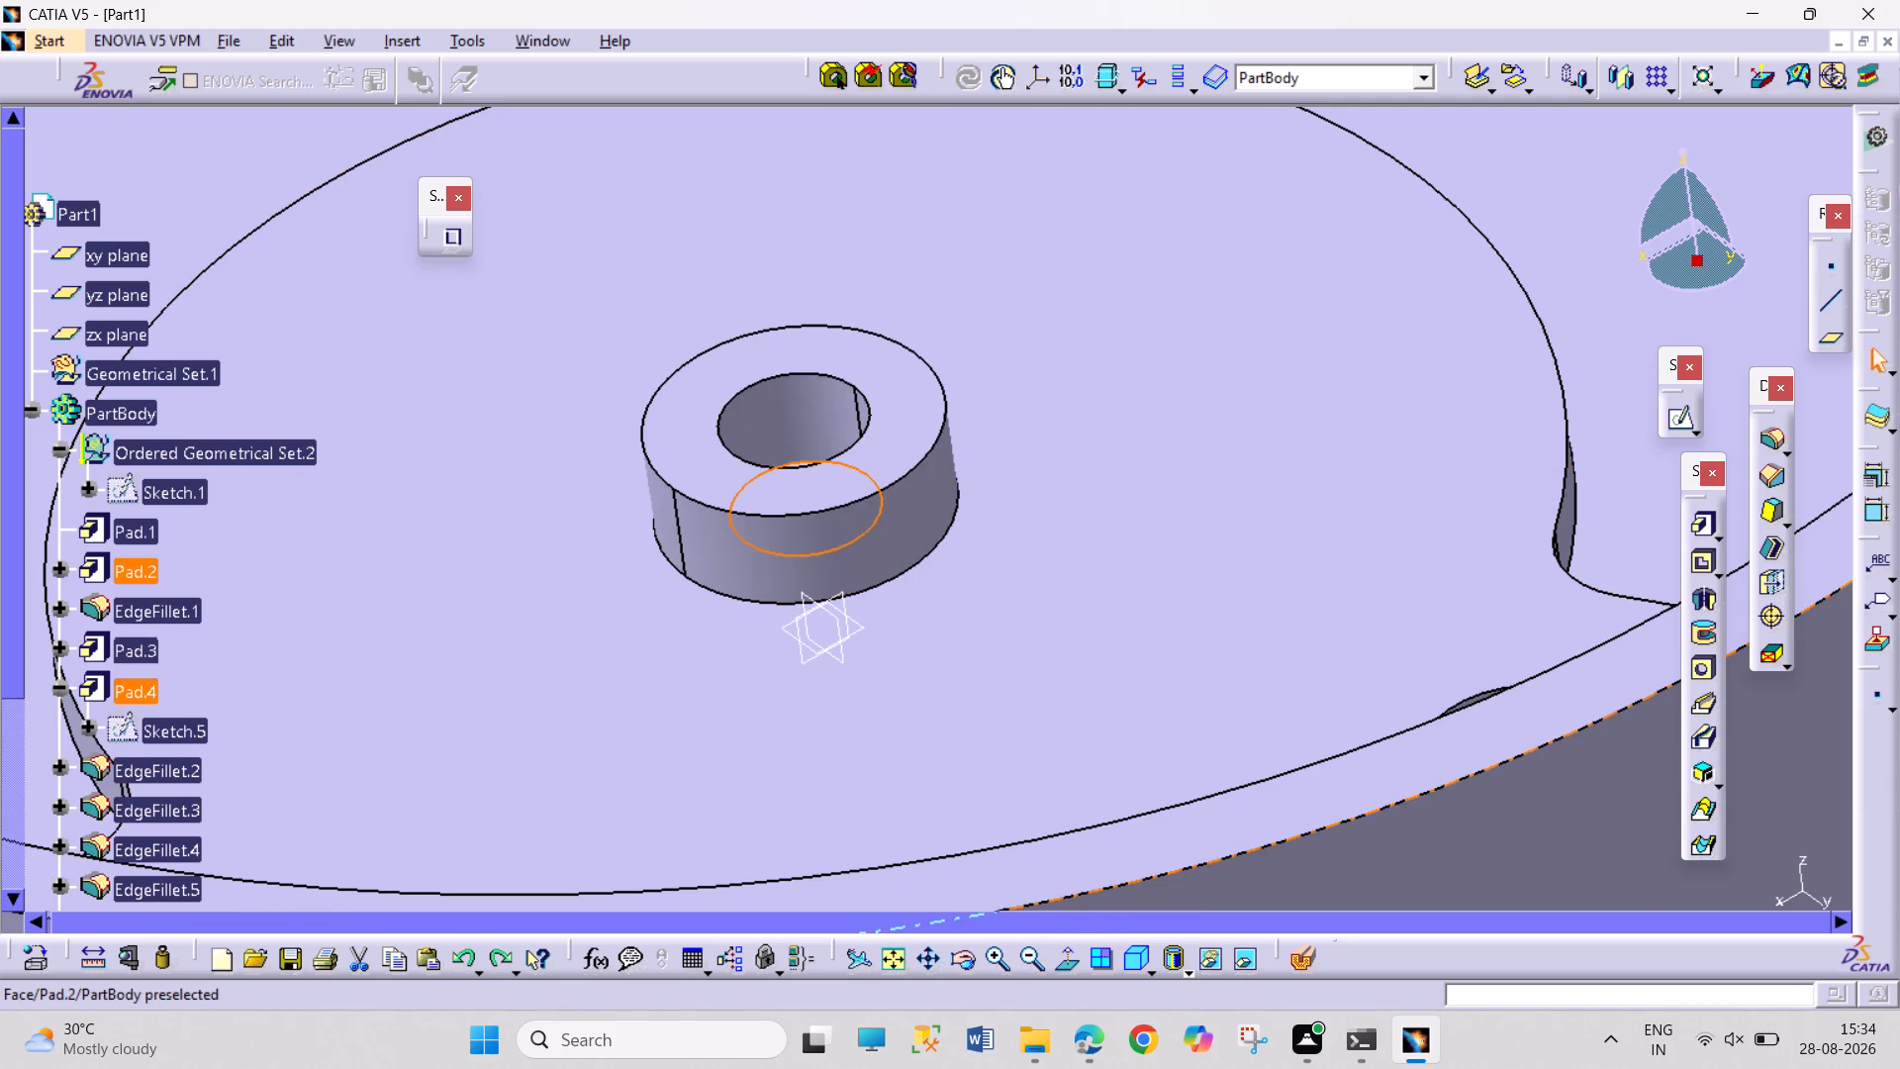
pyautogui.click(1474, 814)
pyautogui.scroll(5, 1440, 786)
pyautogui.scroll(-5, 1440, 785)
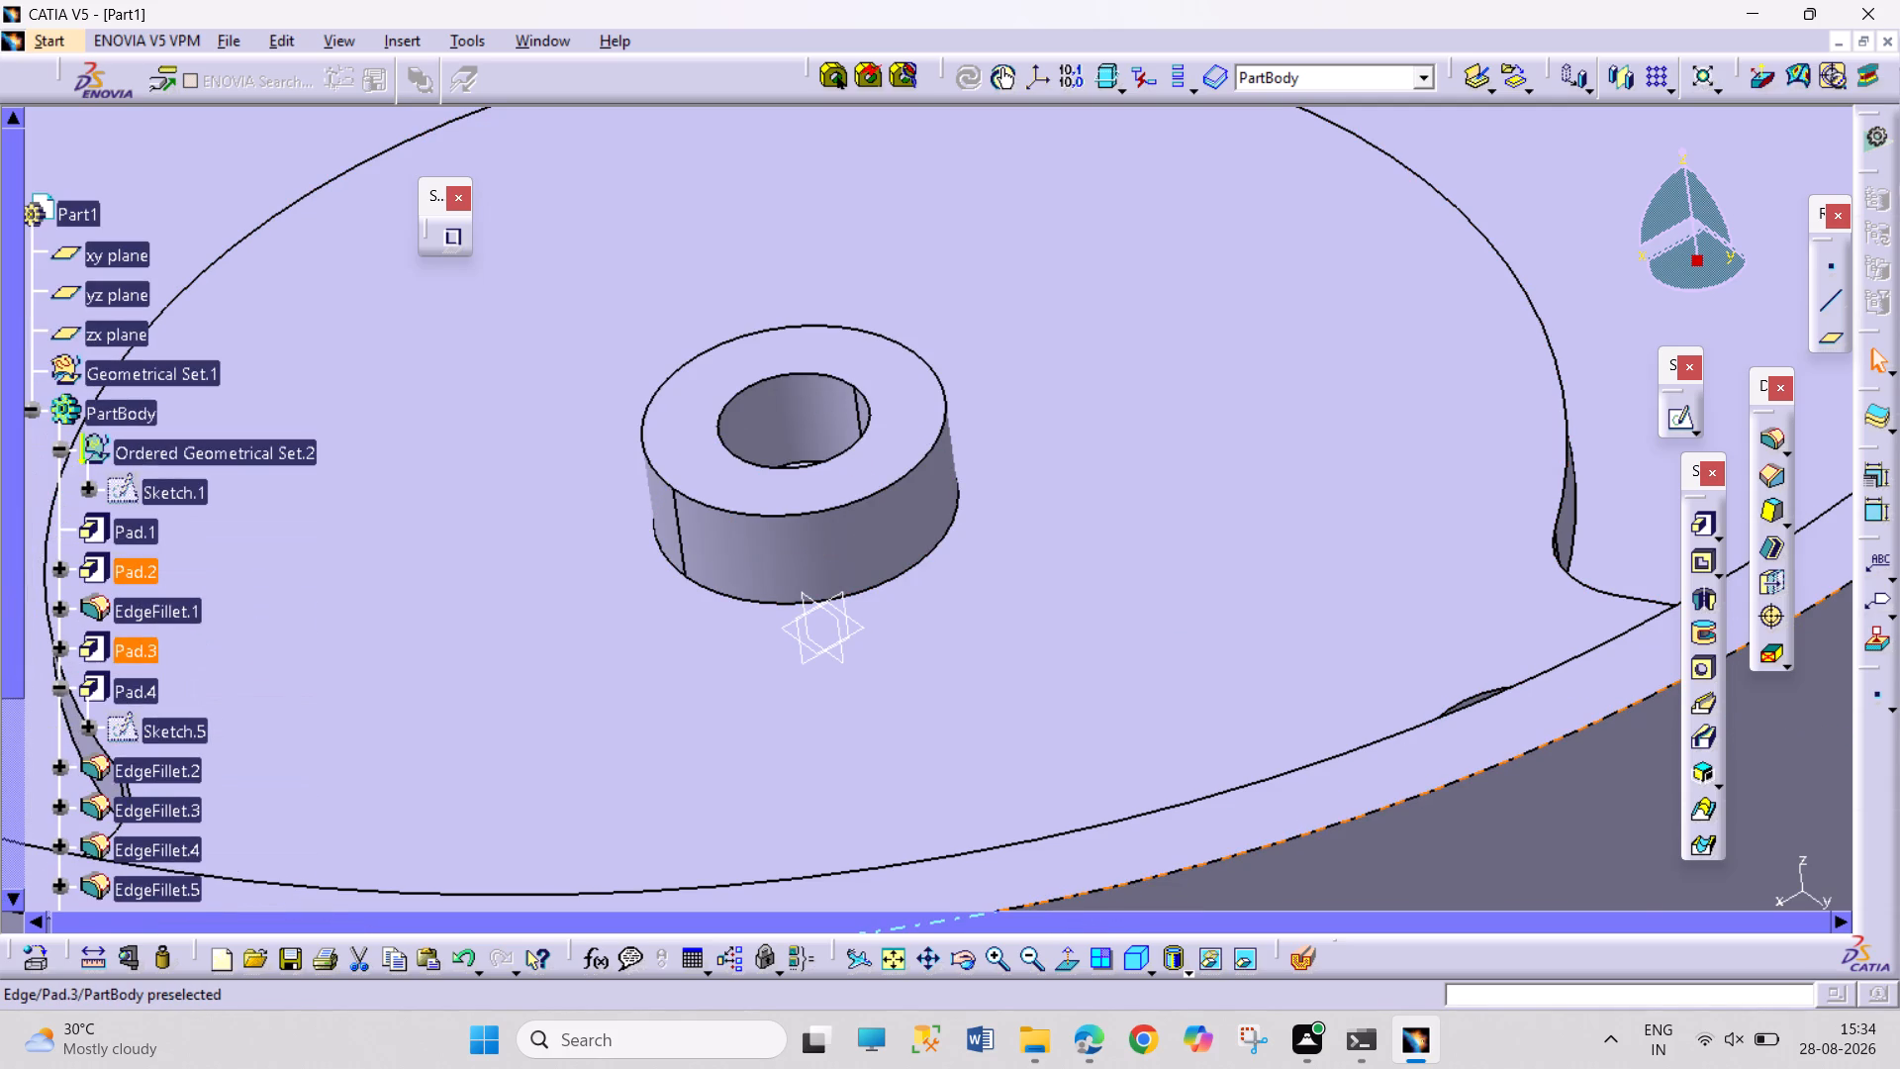
# On the flat underside of the base, sketch a circle about 18 mm in diameter centred on the origin.
pyautogui.keyDown('ctrl'); pyautogui.moveTo(1435, 774); pyautogui.dragTo(1381, 957, button='middle'); pyautogui.keyUp('ctrl')
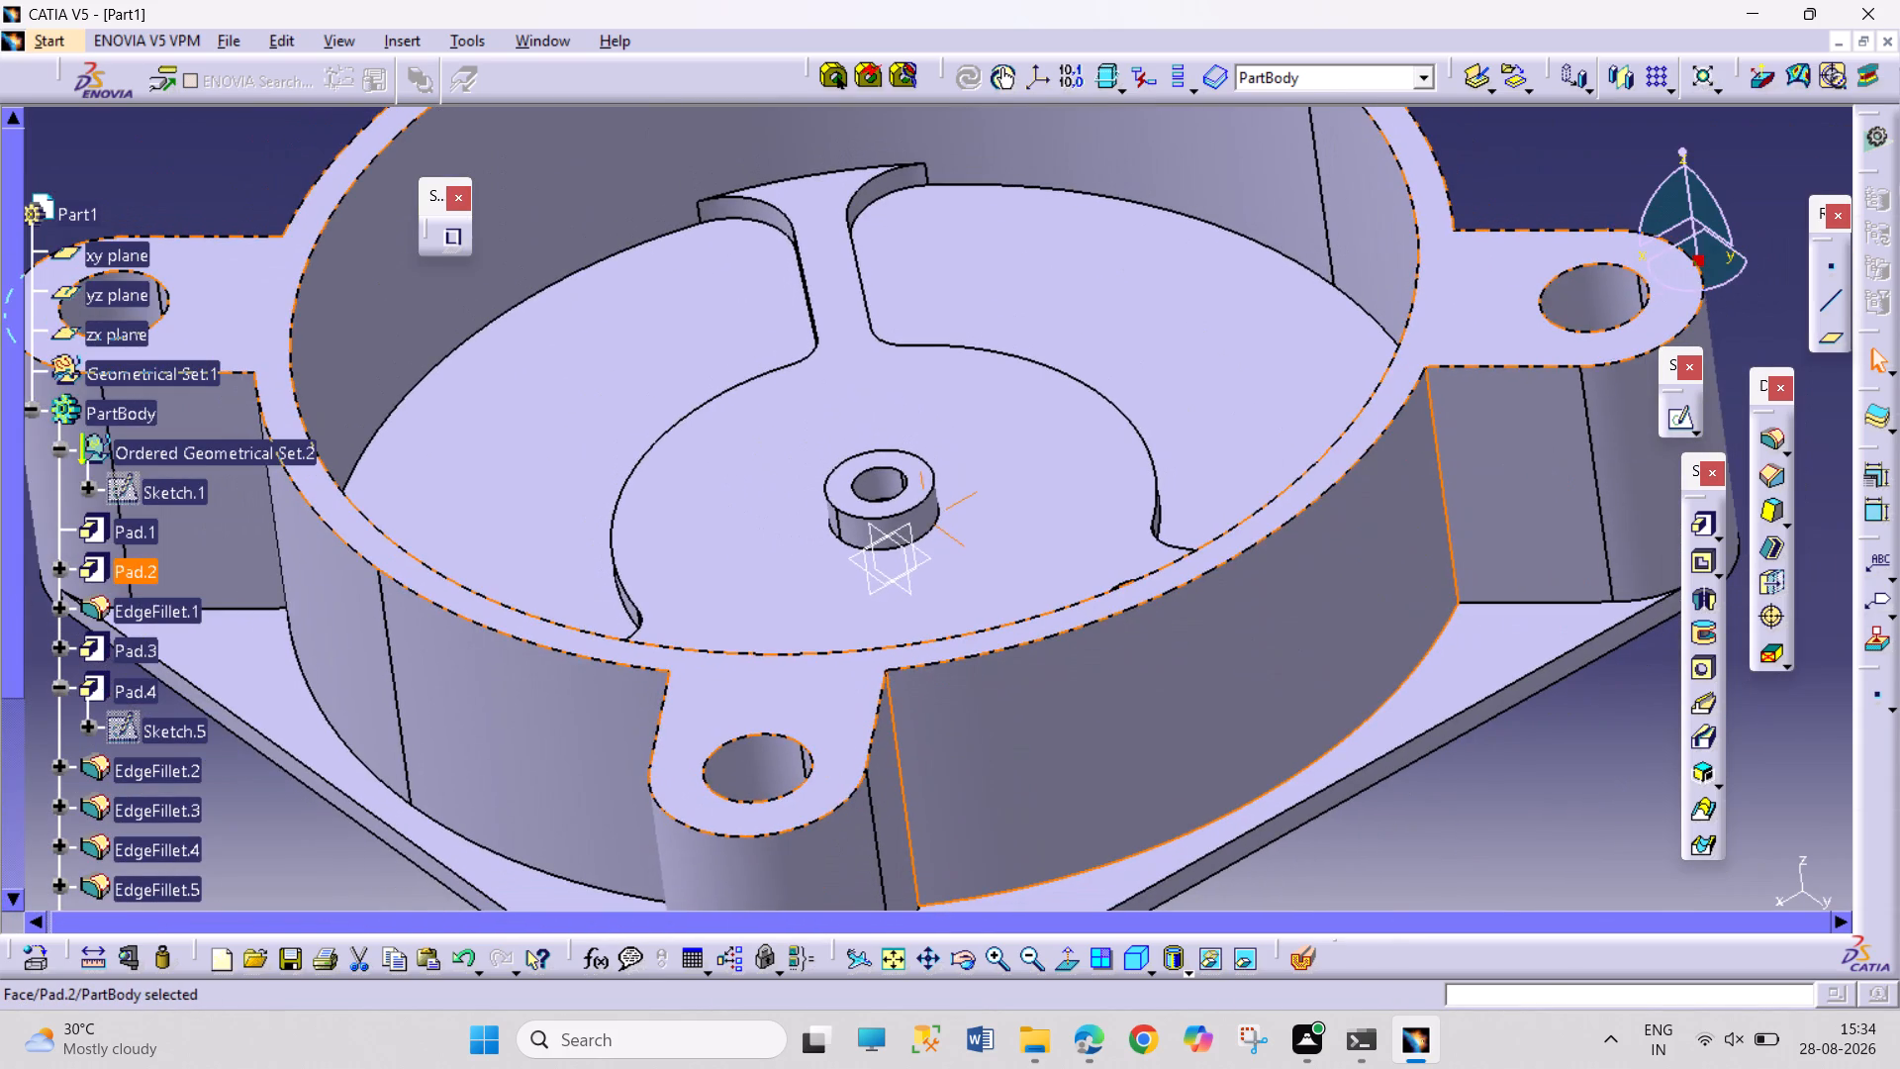
pyautogui.moveTo(1488, 827); pyautogui.dragTo(1025, 547, button='middle')
pyautogui.moveTo(1485, 827); pyautogui.dragTo(915, 458, button='right')
pyautogui.click(1072, 612)
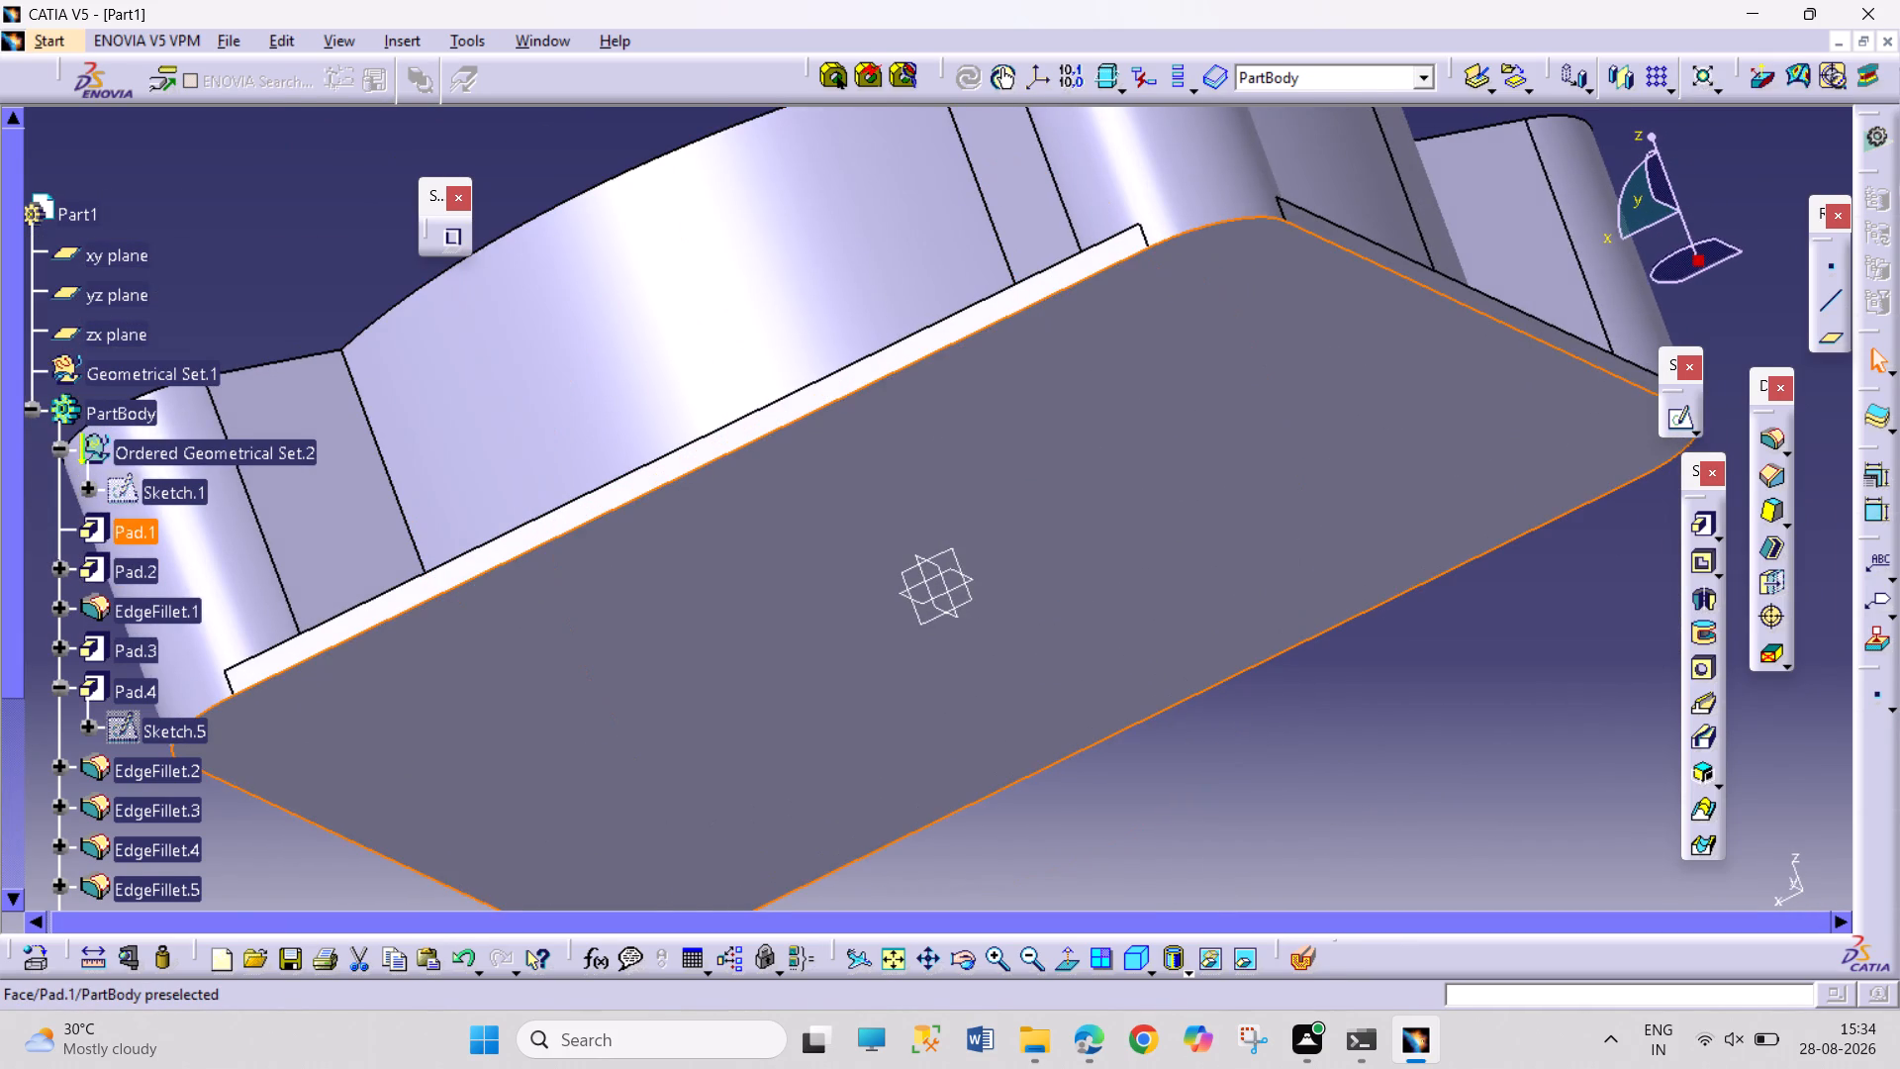
pyautogui.click(1673, 427)
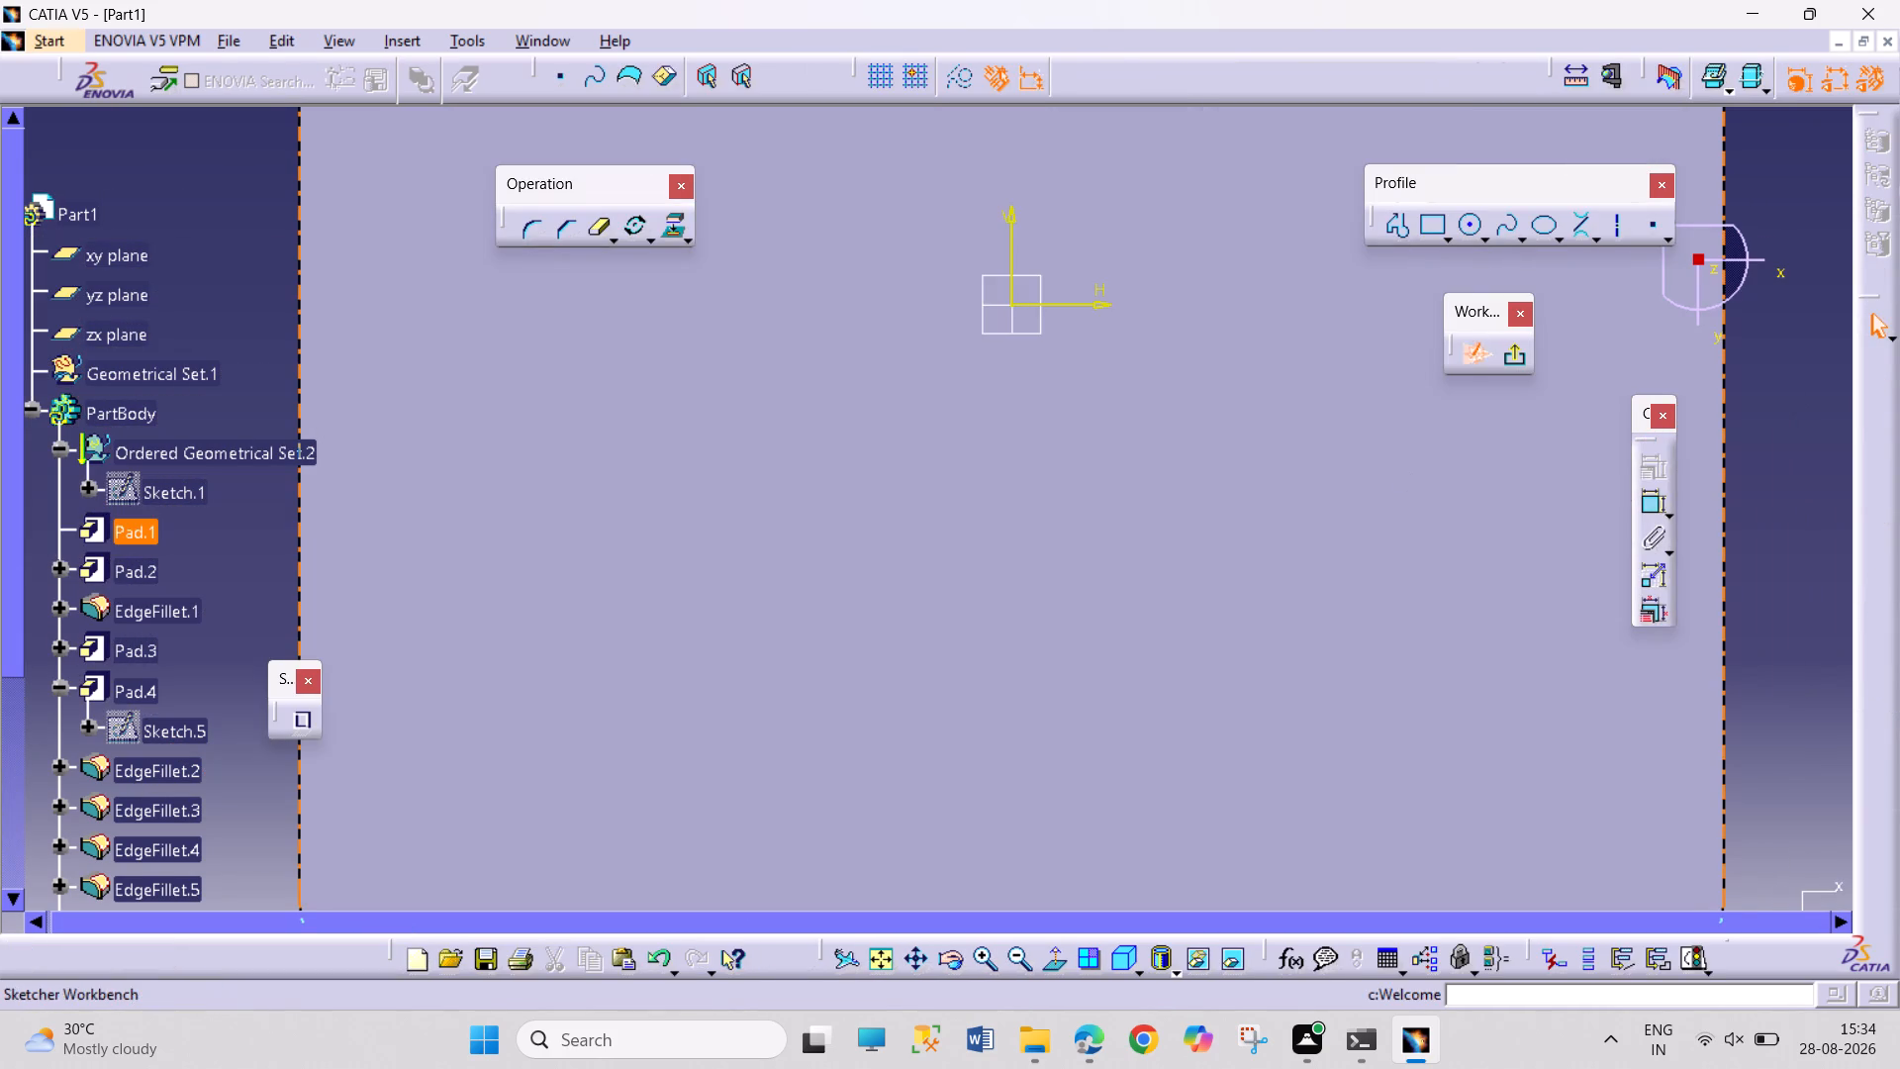
pyautogui.click(1471, 223)
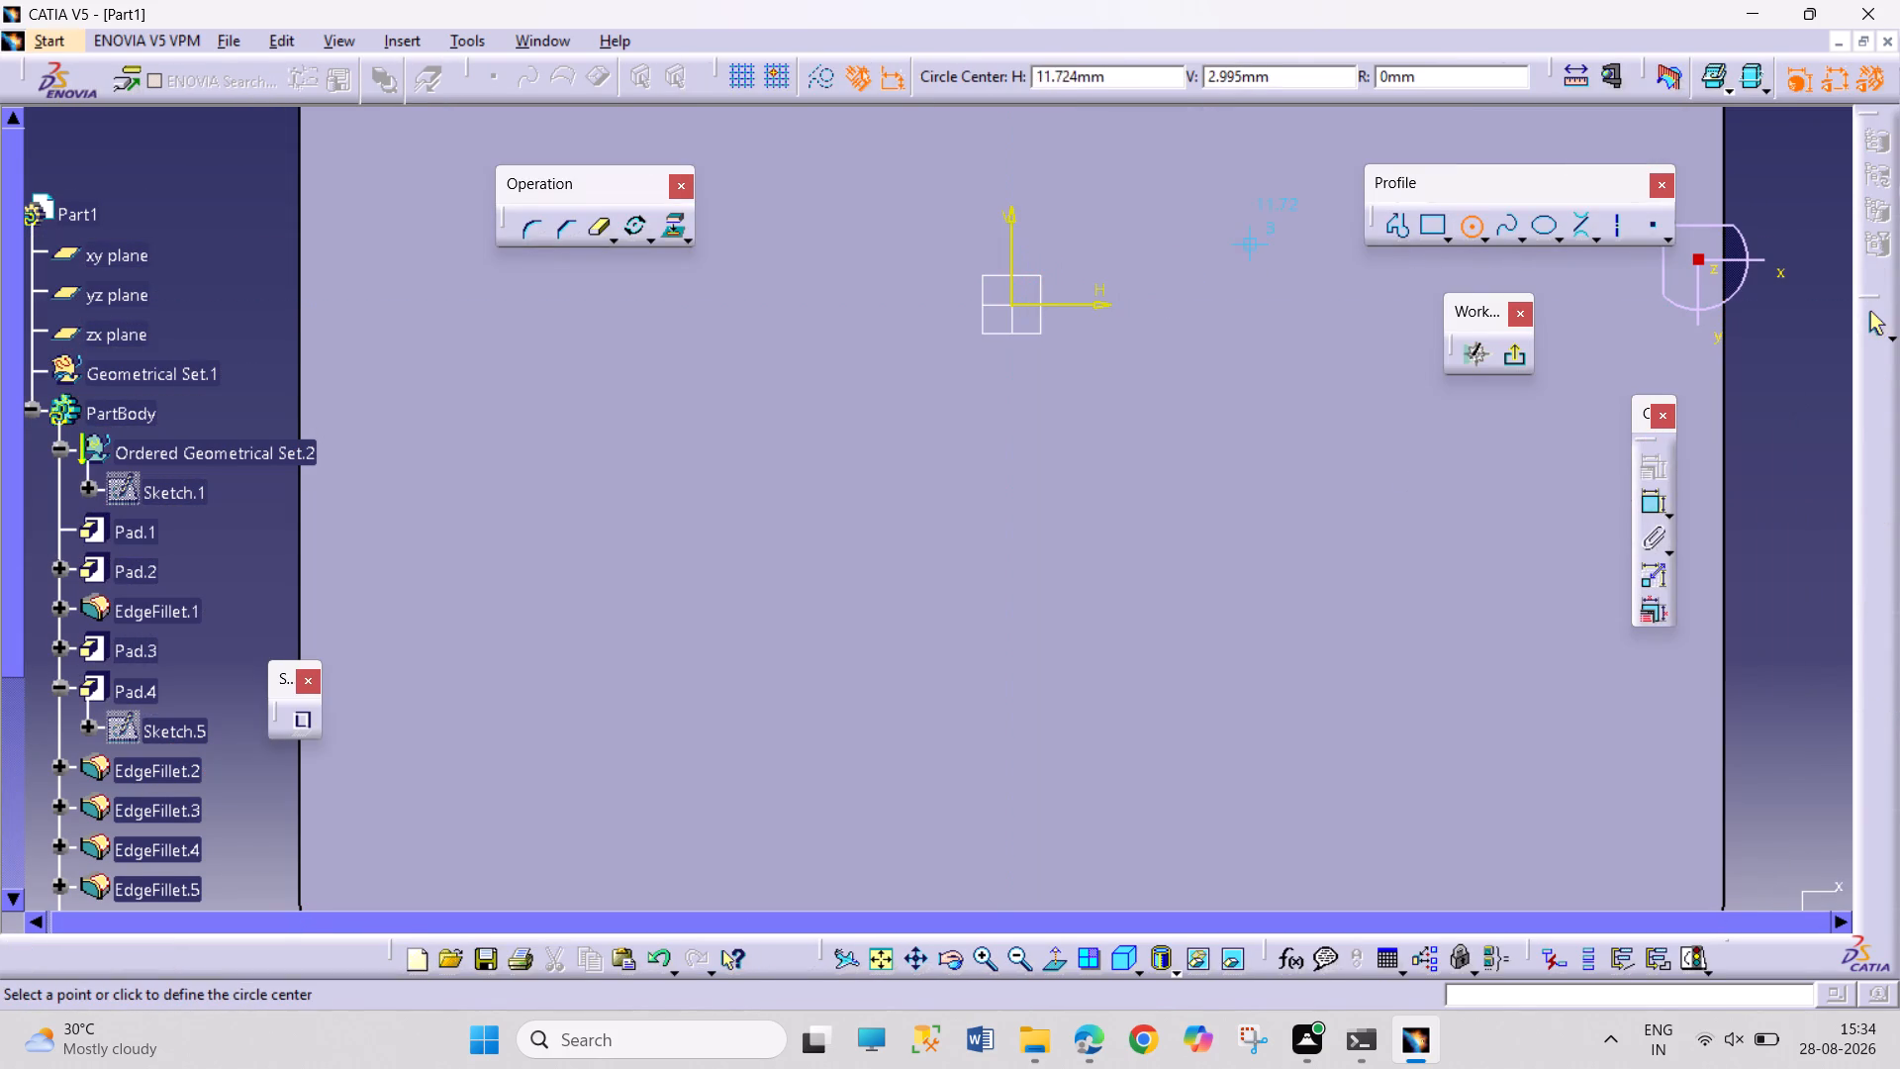
pyautogui.click(1016, 305)
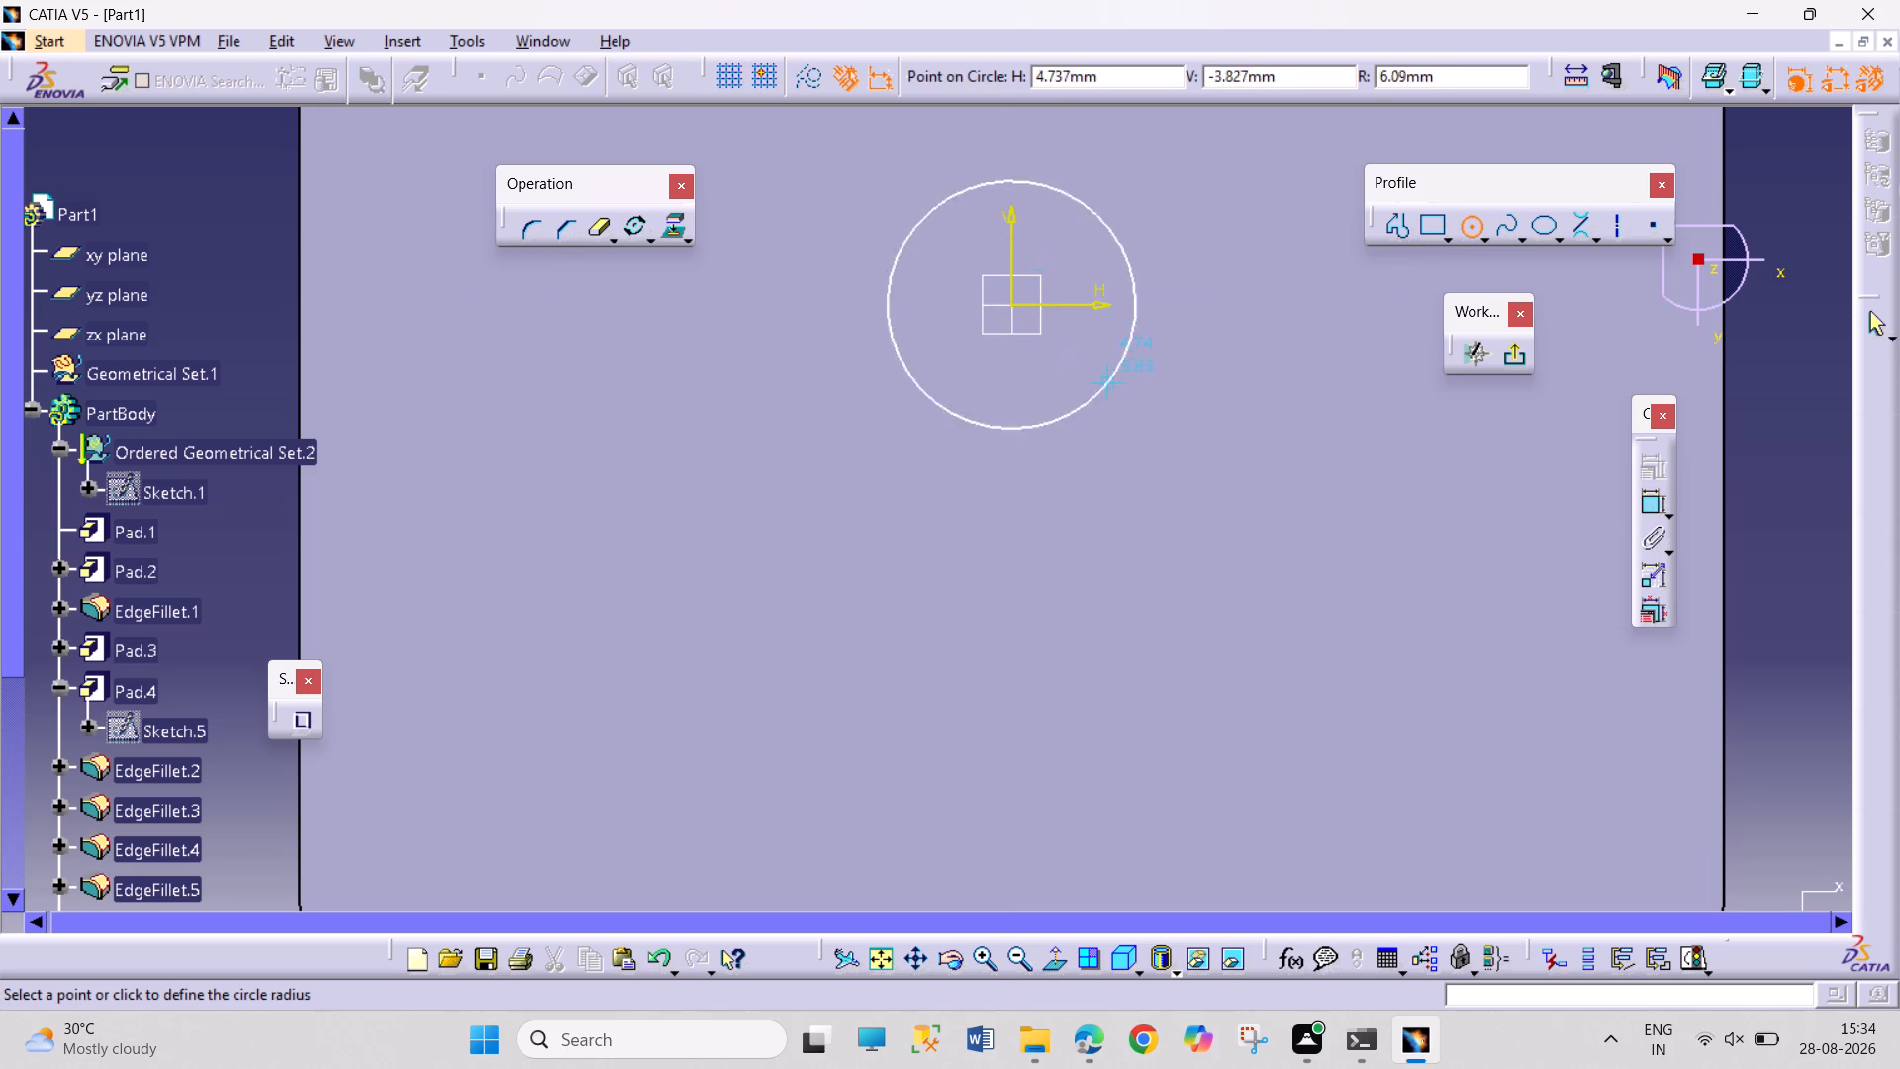
pyautogui.click(1148, 426)
# Set the underside circle's diameter to 8 mm and finish the sketch.
pyautogui.click(1635, 504)
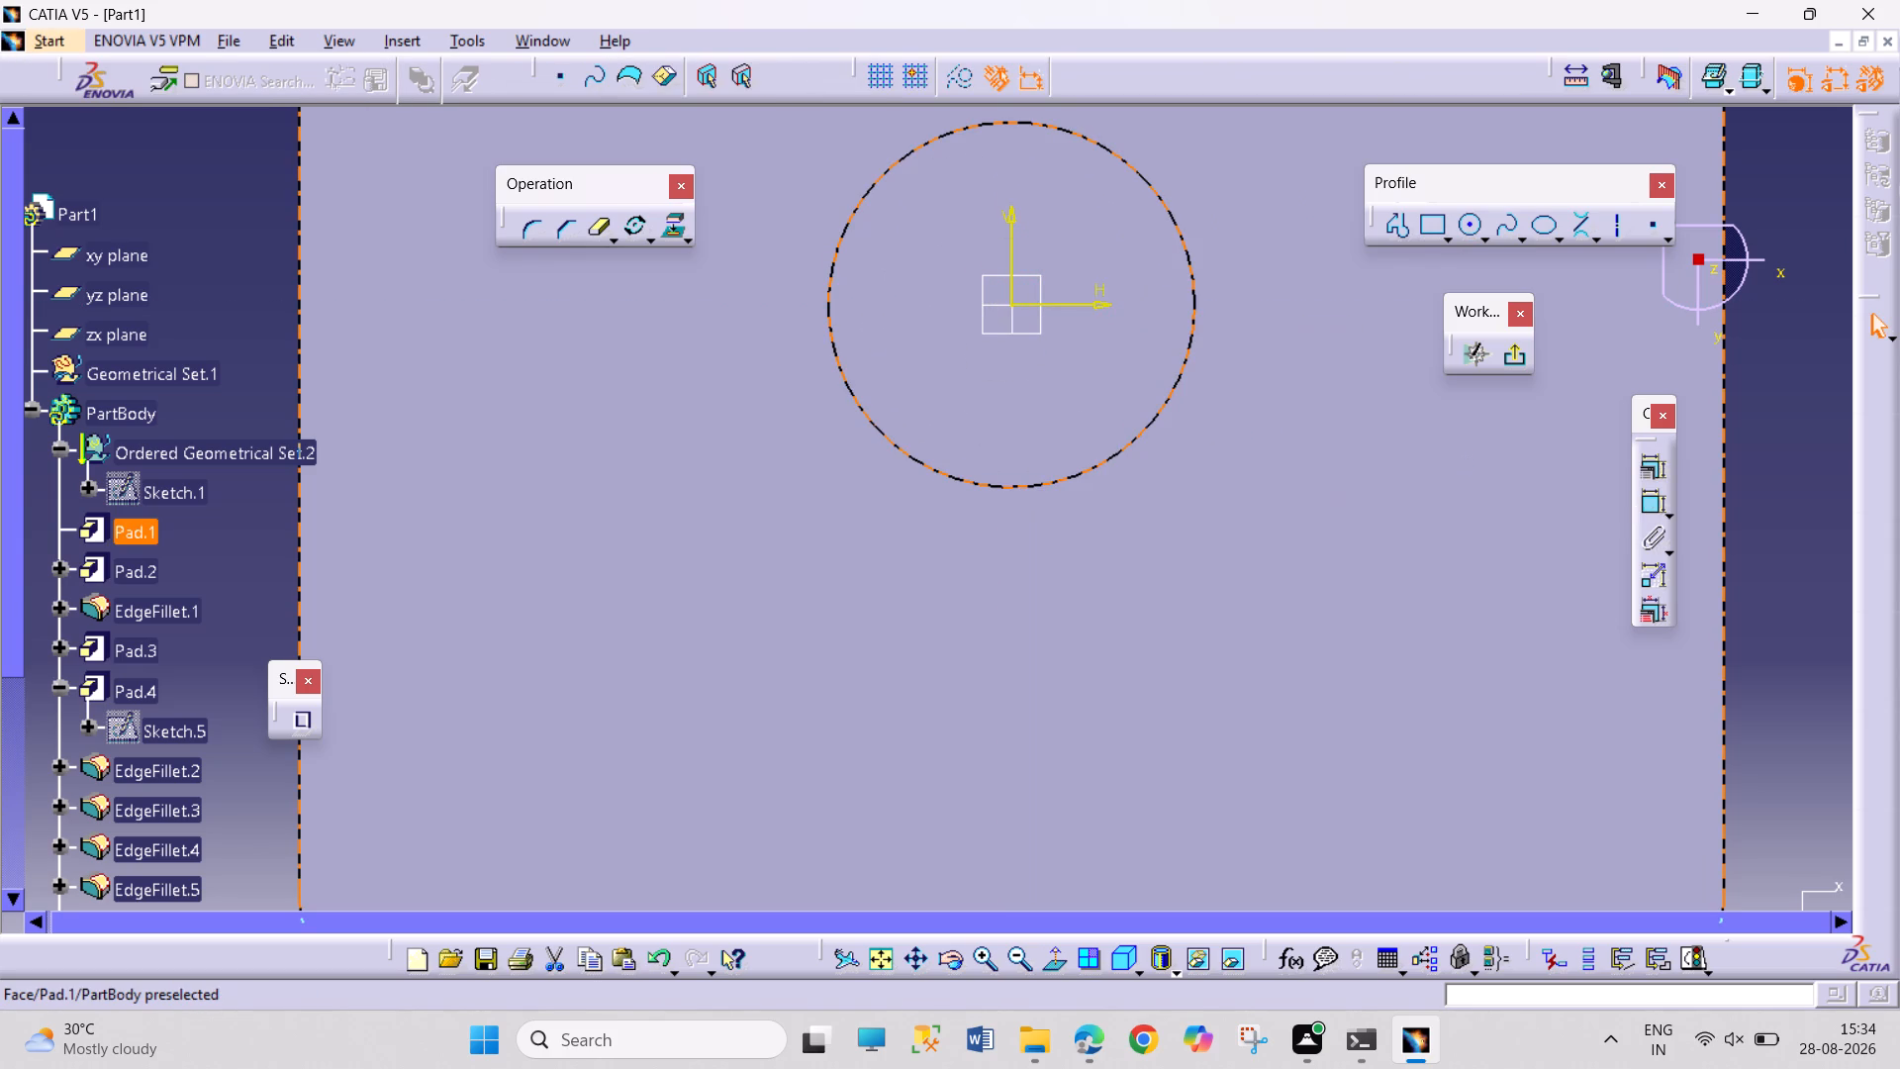
pyautogui.click(1650, 506)
pyautogui.click(1356, 514)
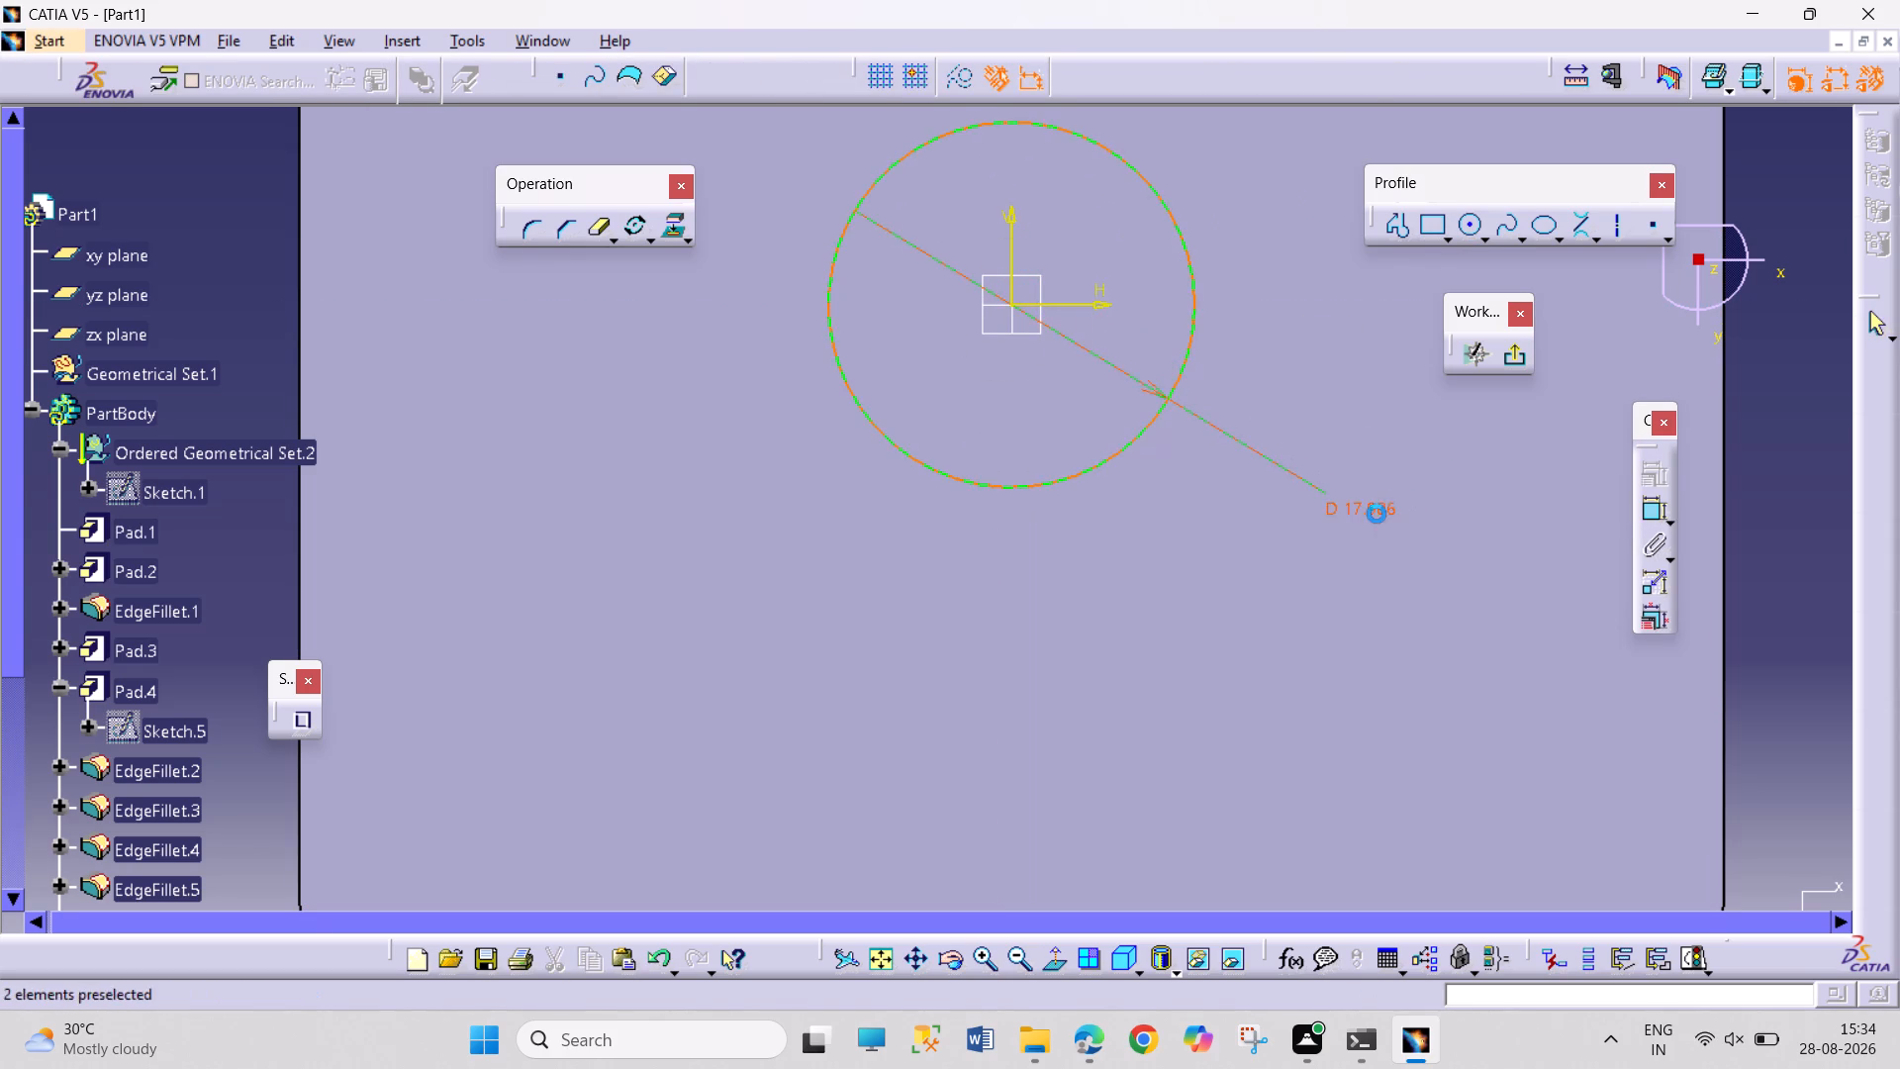
pyautogui.doubleClick(1377, 514)
pyautogui.press('8')
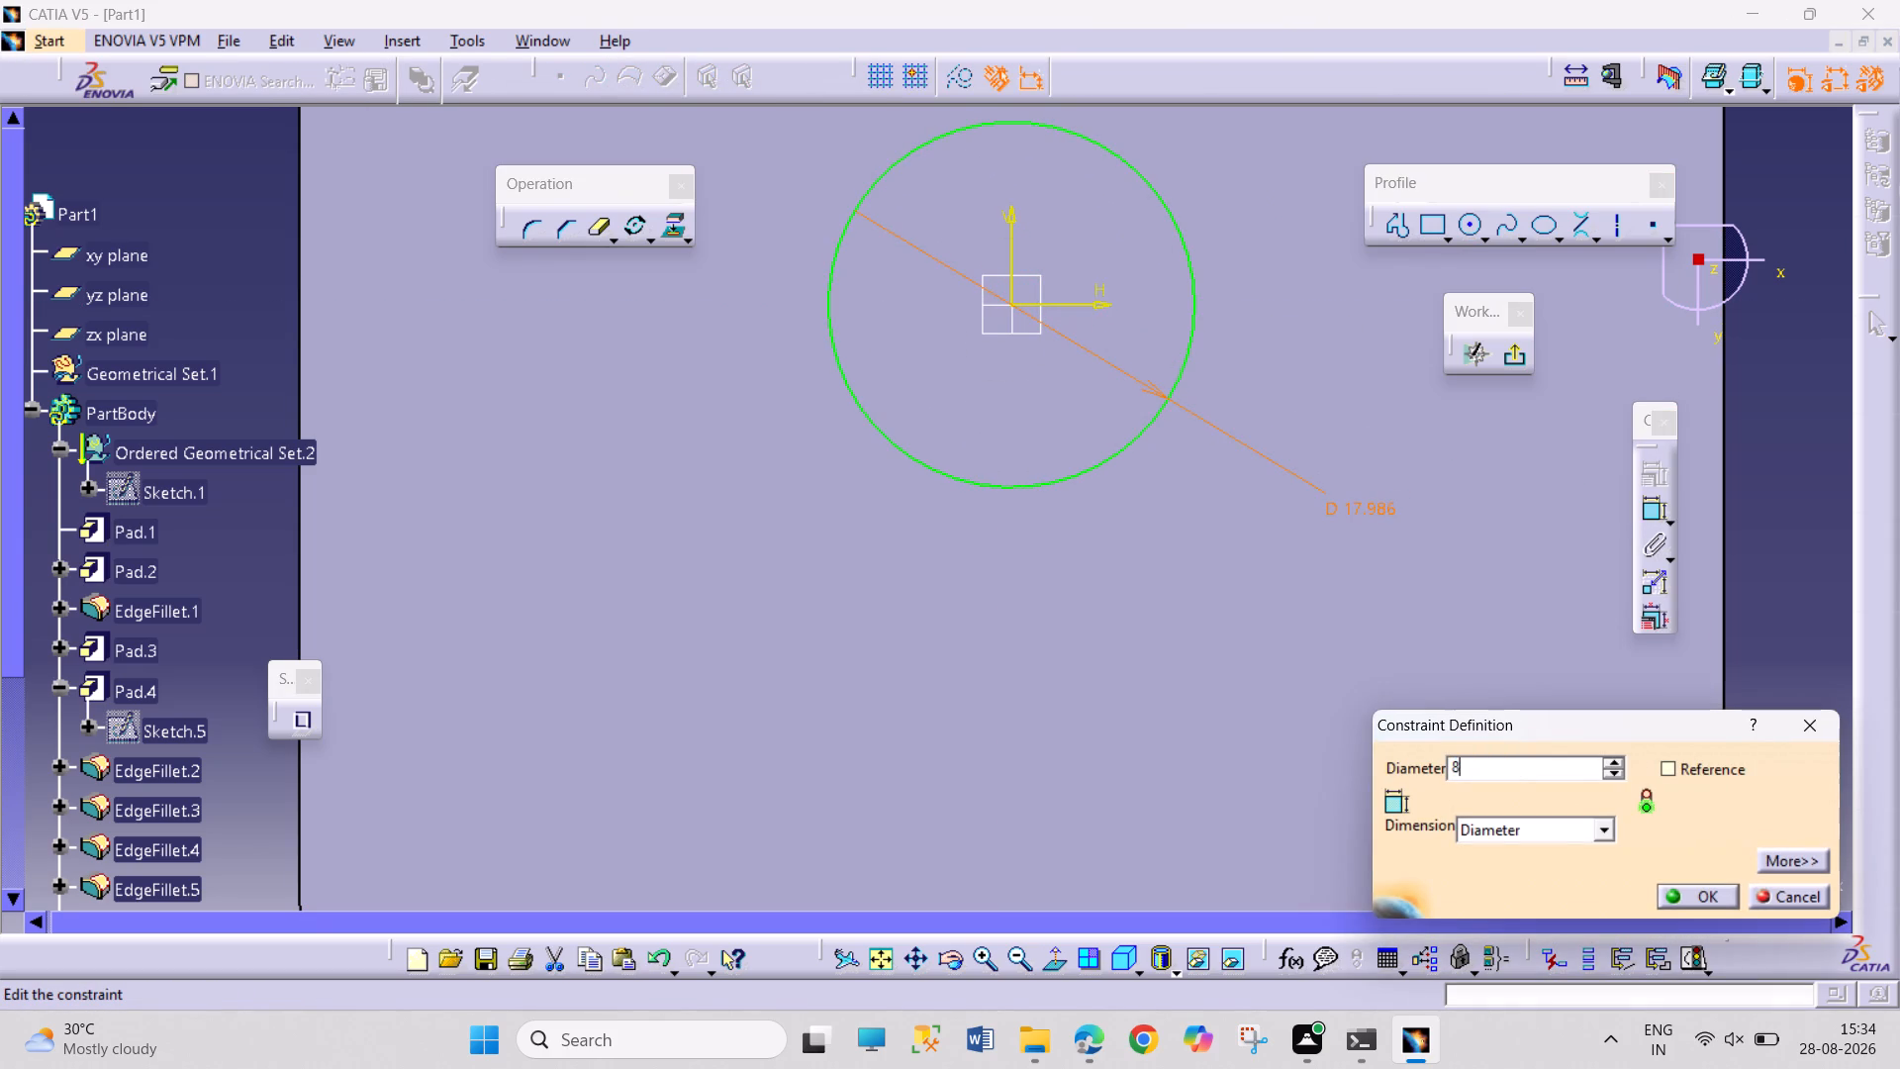
pyautogui.press('Return')
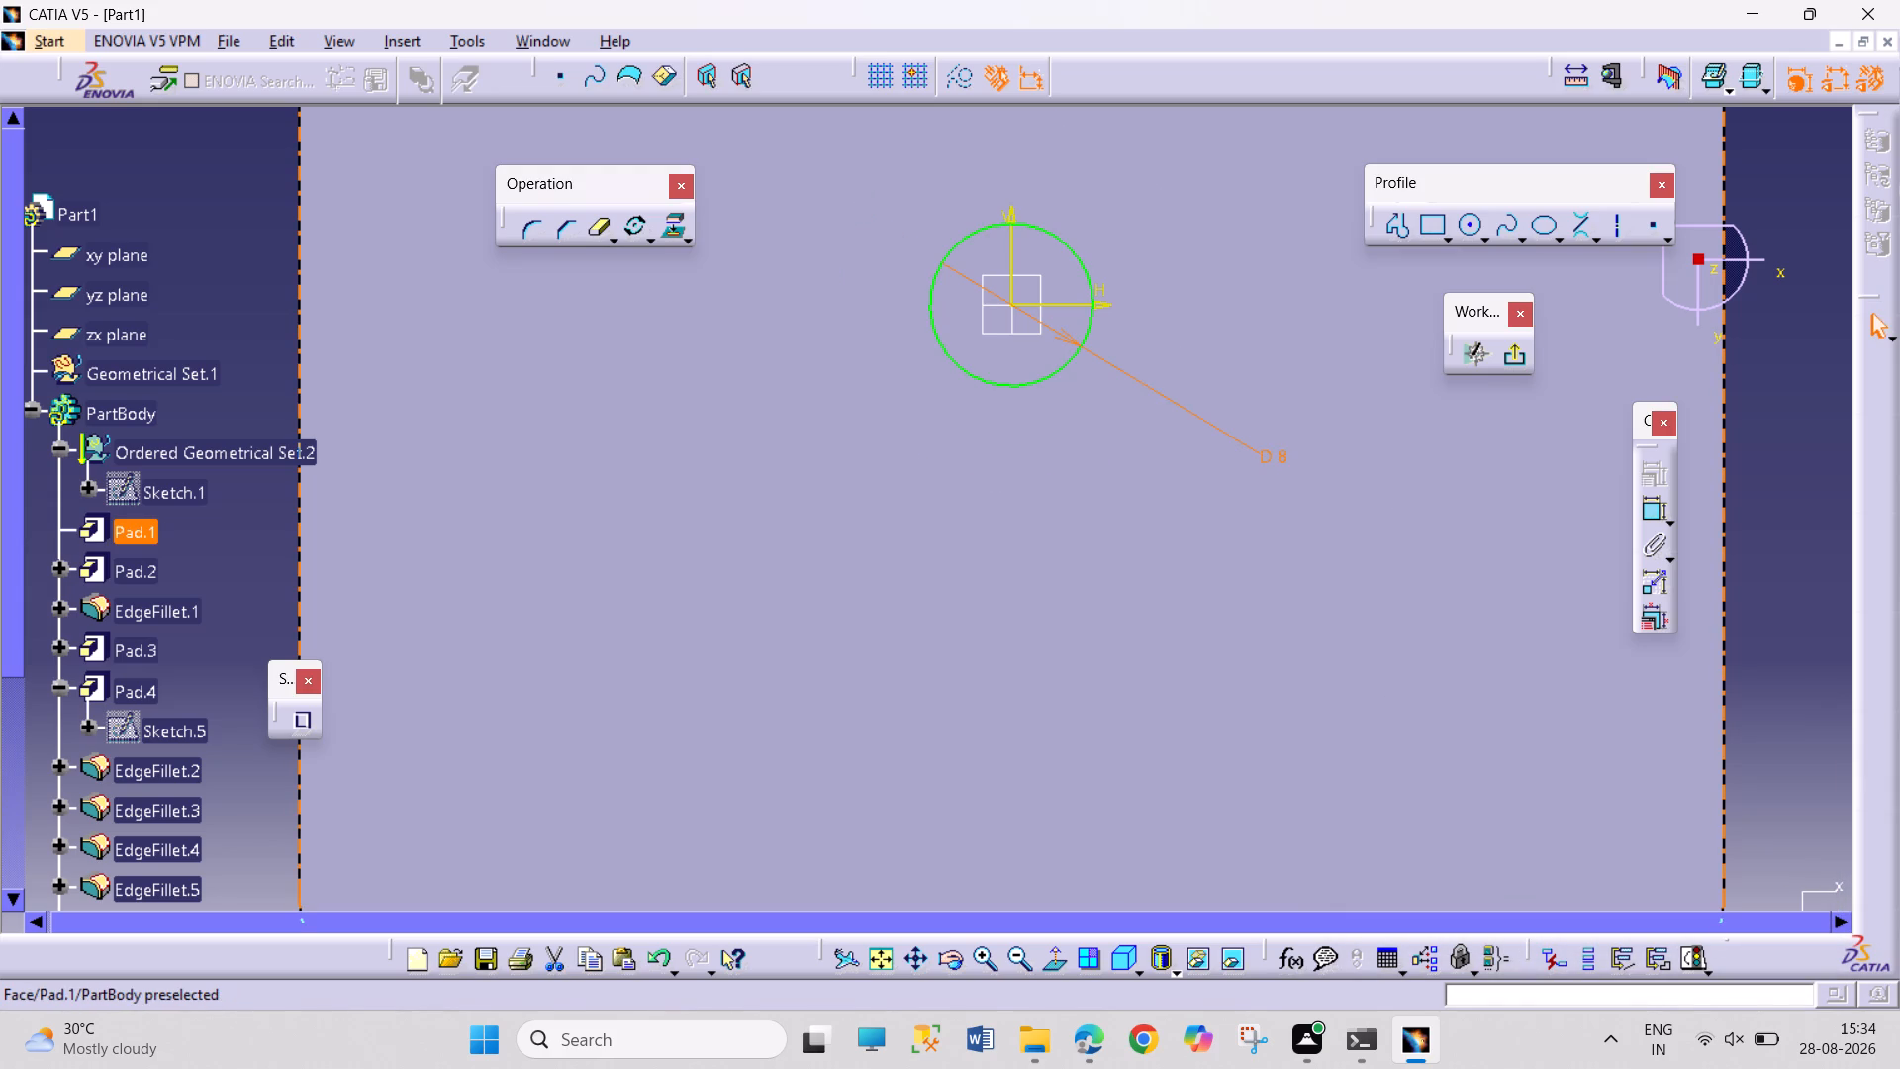
pyautogui.click(1514, 354)
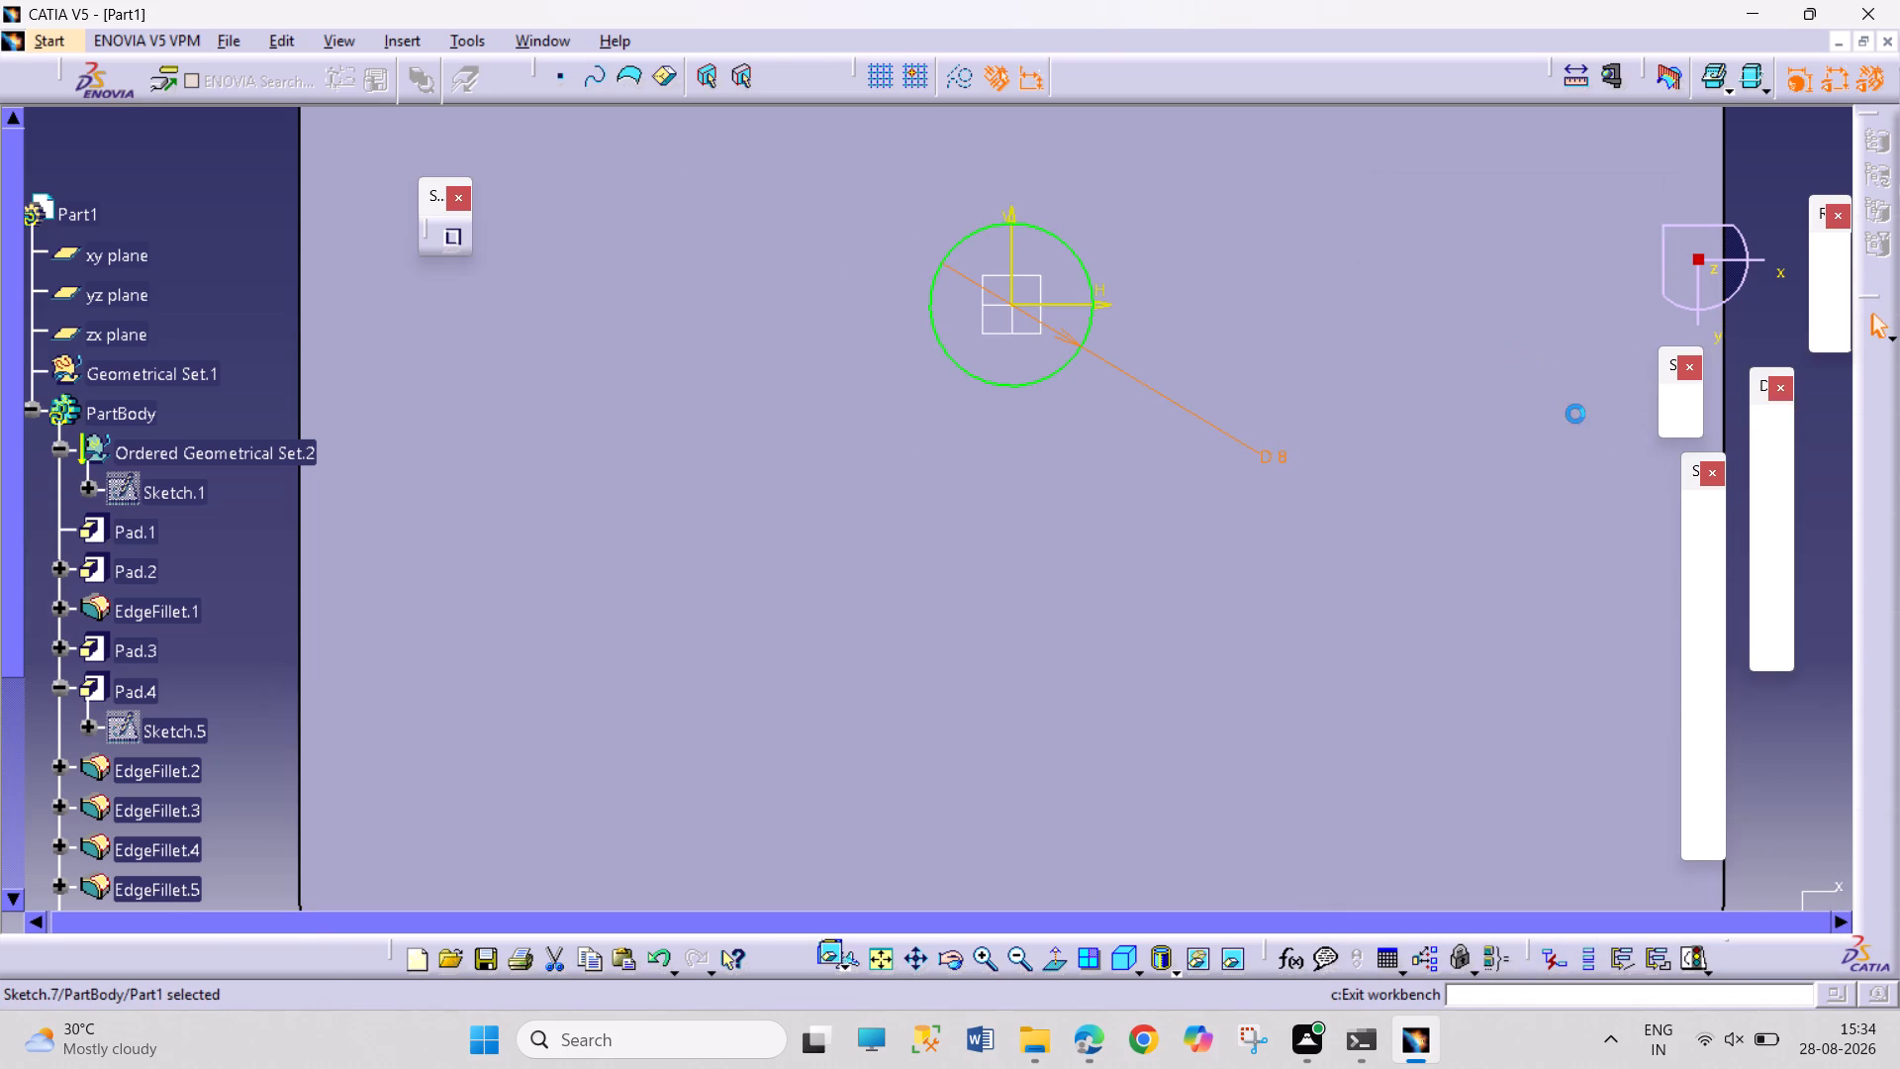
# Pocket the 8 mm circle into the underside of the base to a depth of 1.5 mm.
pyautogui.click(1702, 564)
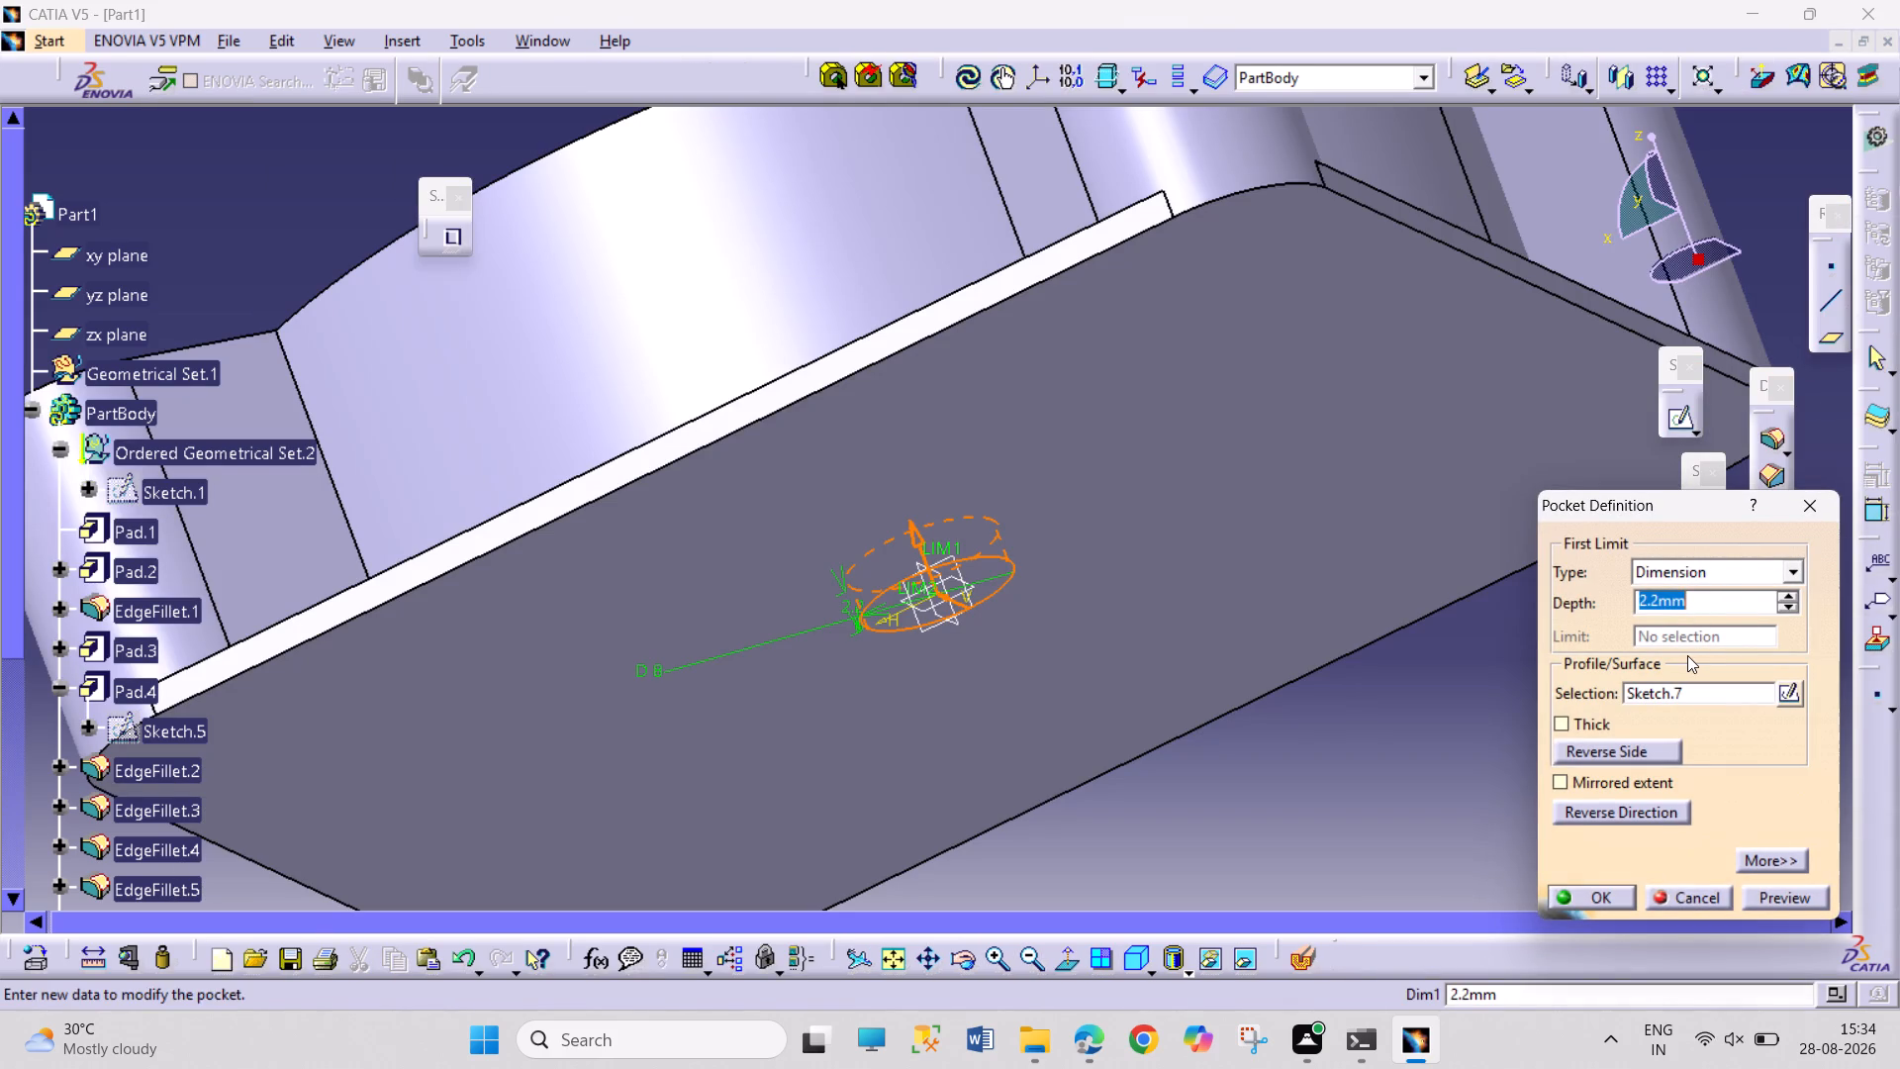
pyautogui.write('1.5')
pyautogui.press('Return')
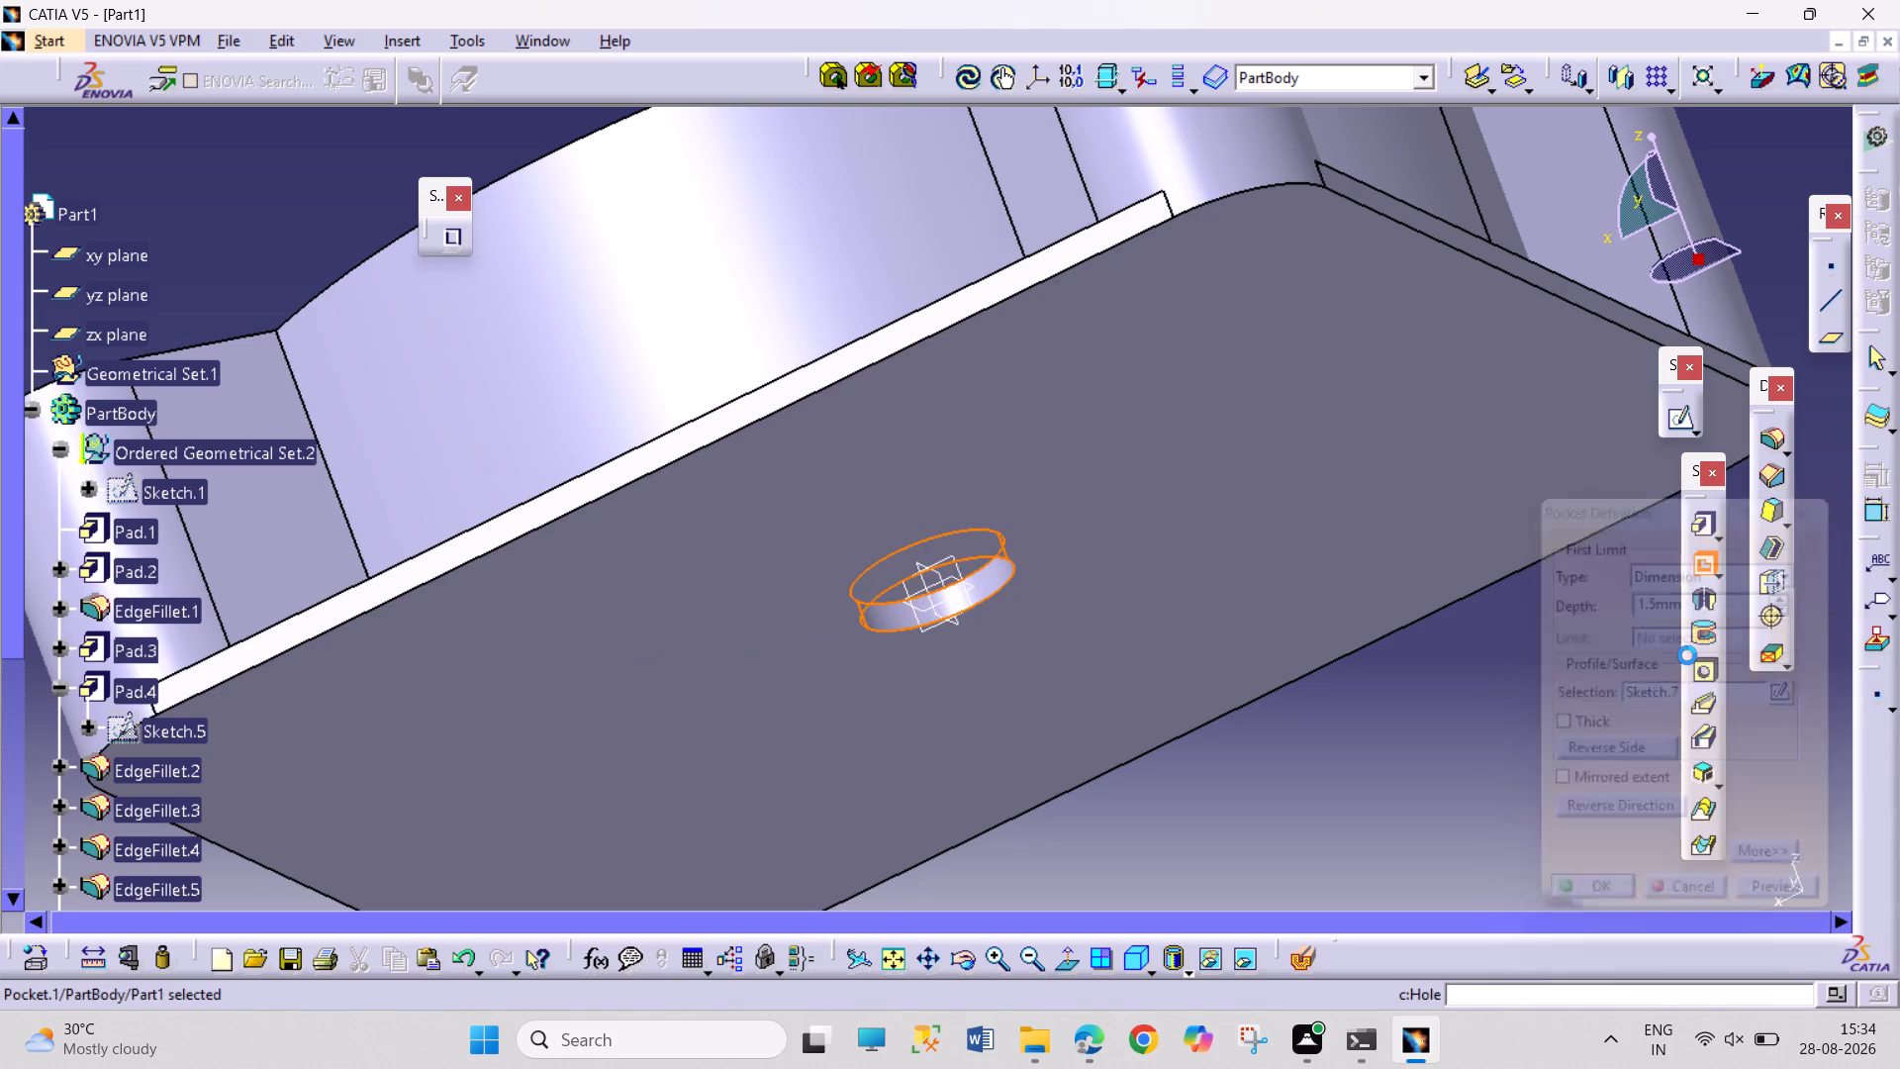
pyautogui.click(1328, 749)
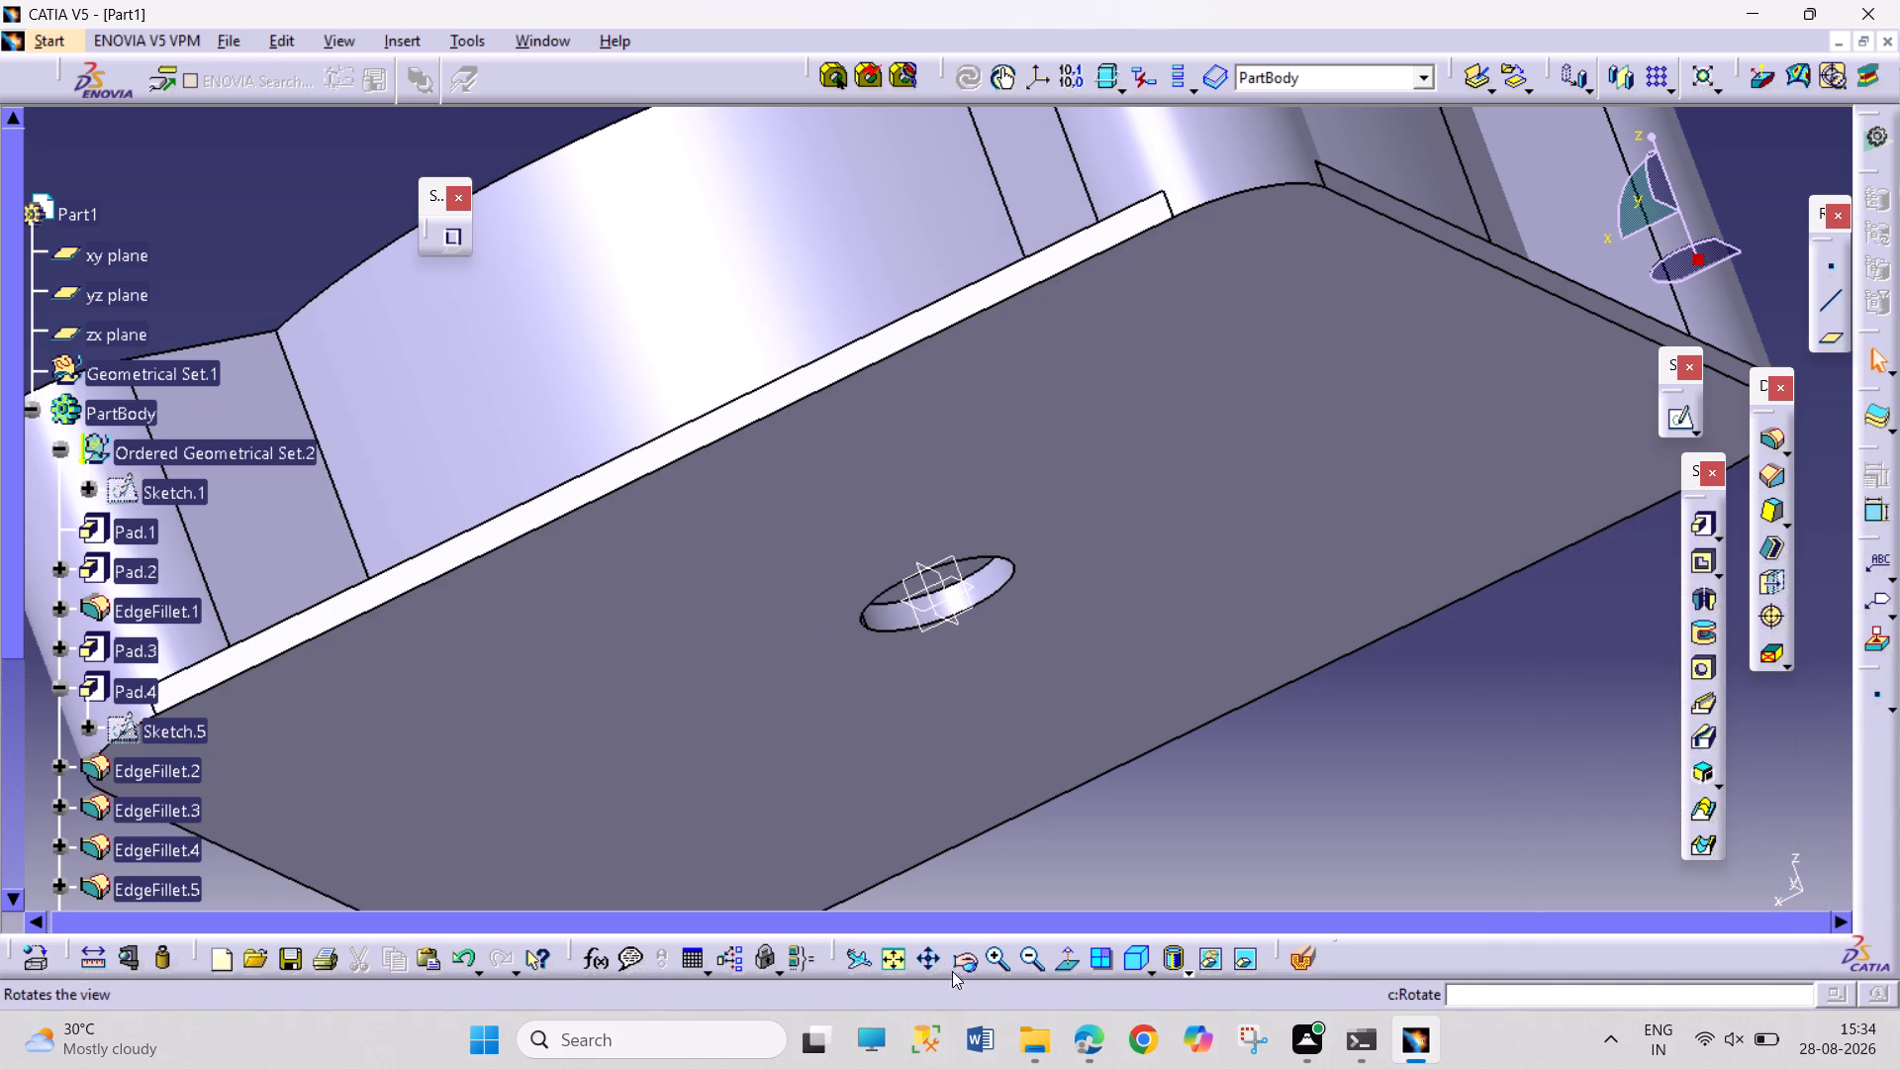
# Examine the housing and its hub in a temporary vertical section cut, checking the underside recess against the boss bore, and restore the isometric view.
pyautogui.click(968, 961)
pyautogui.moveTo(1229, 834); pyautogui.dragTo(1040, 570)
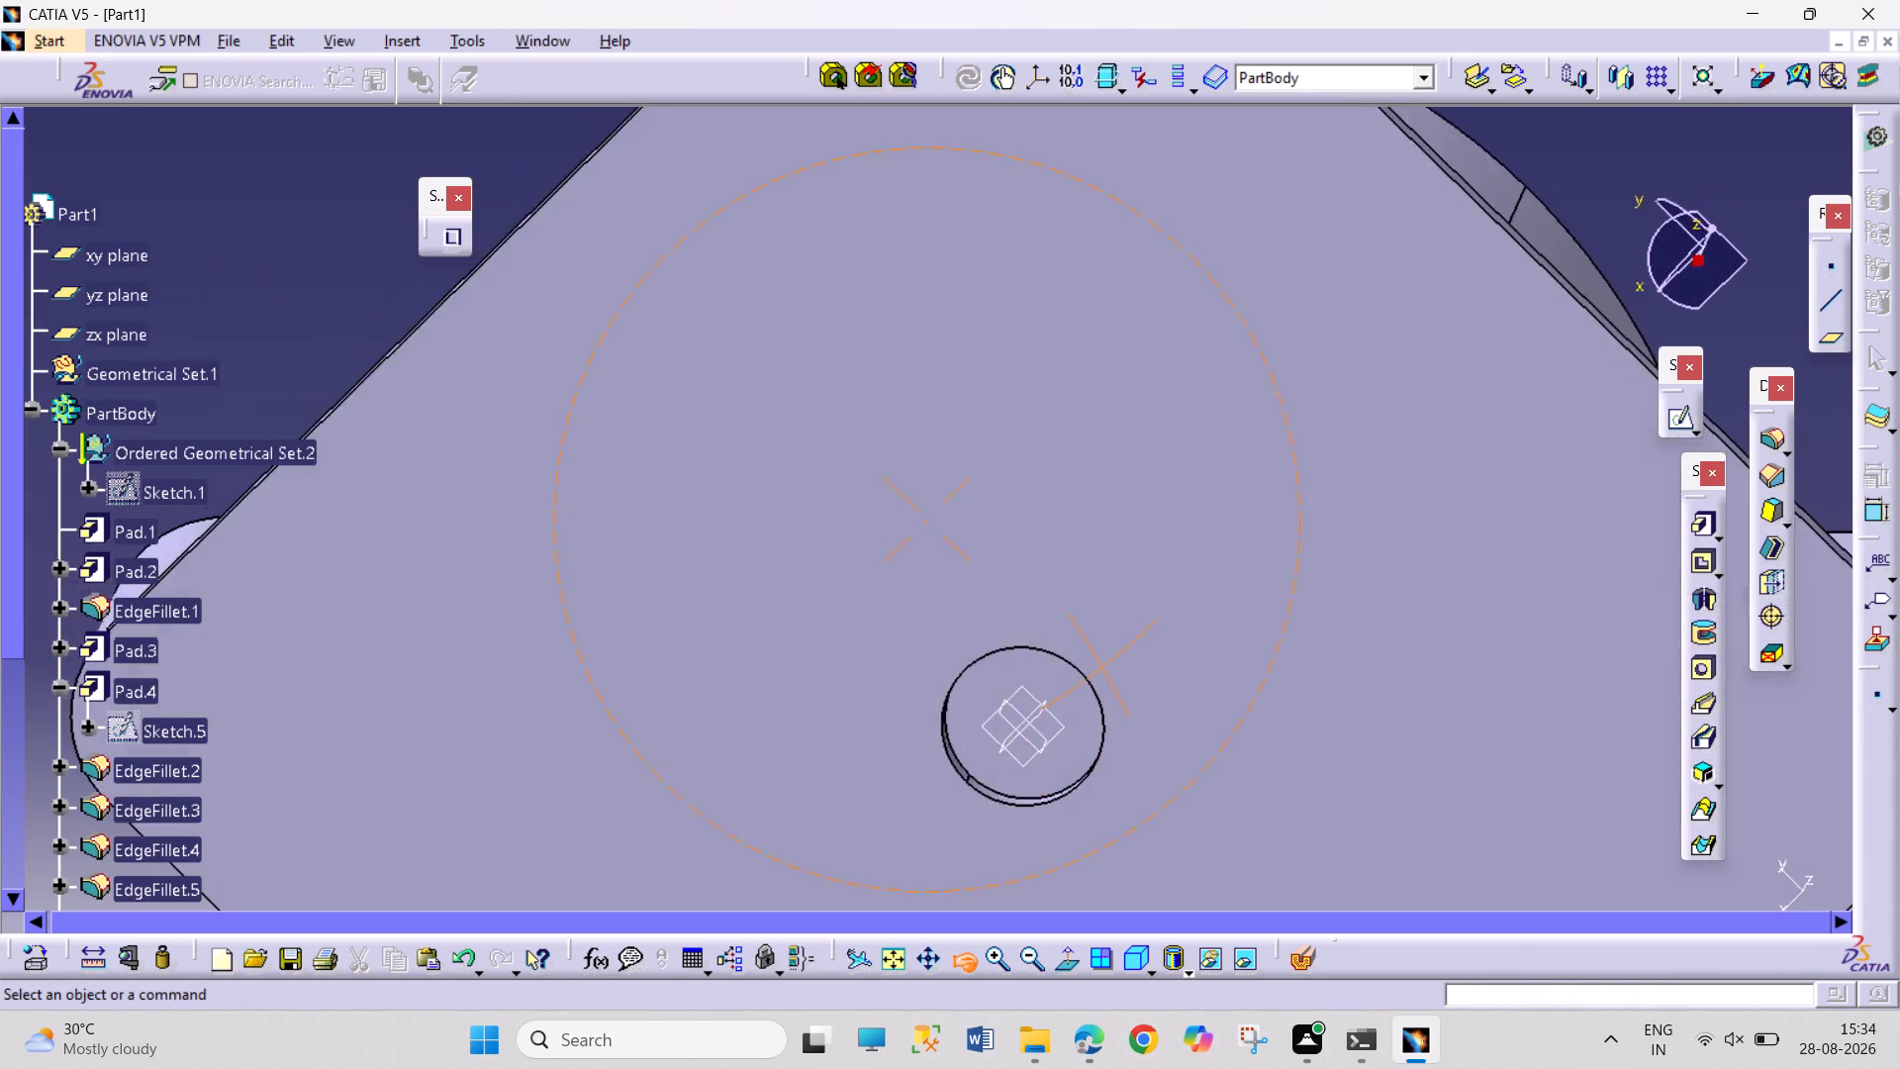
pyautogui.moveTo(1040, 570); pyautogui.dragTo(993, 922)
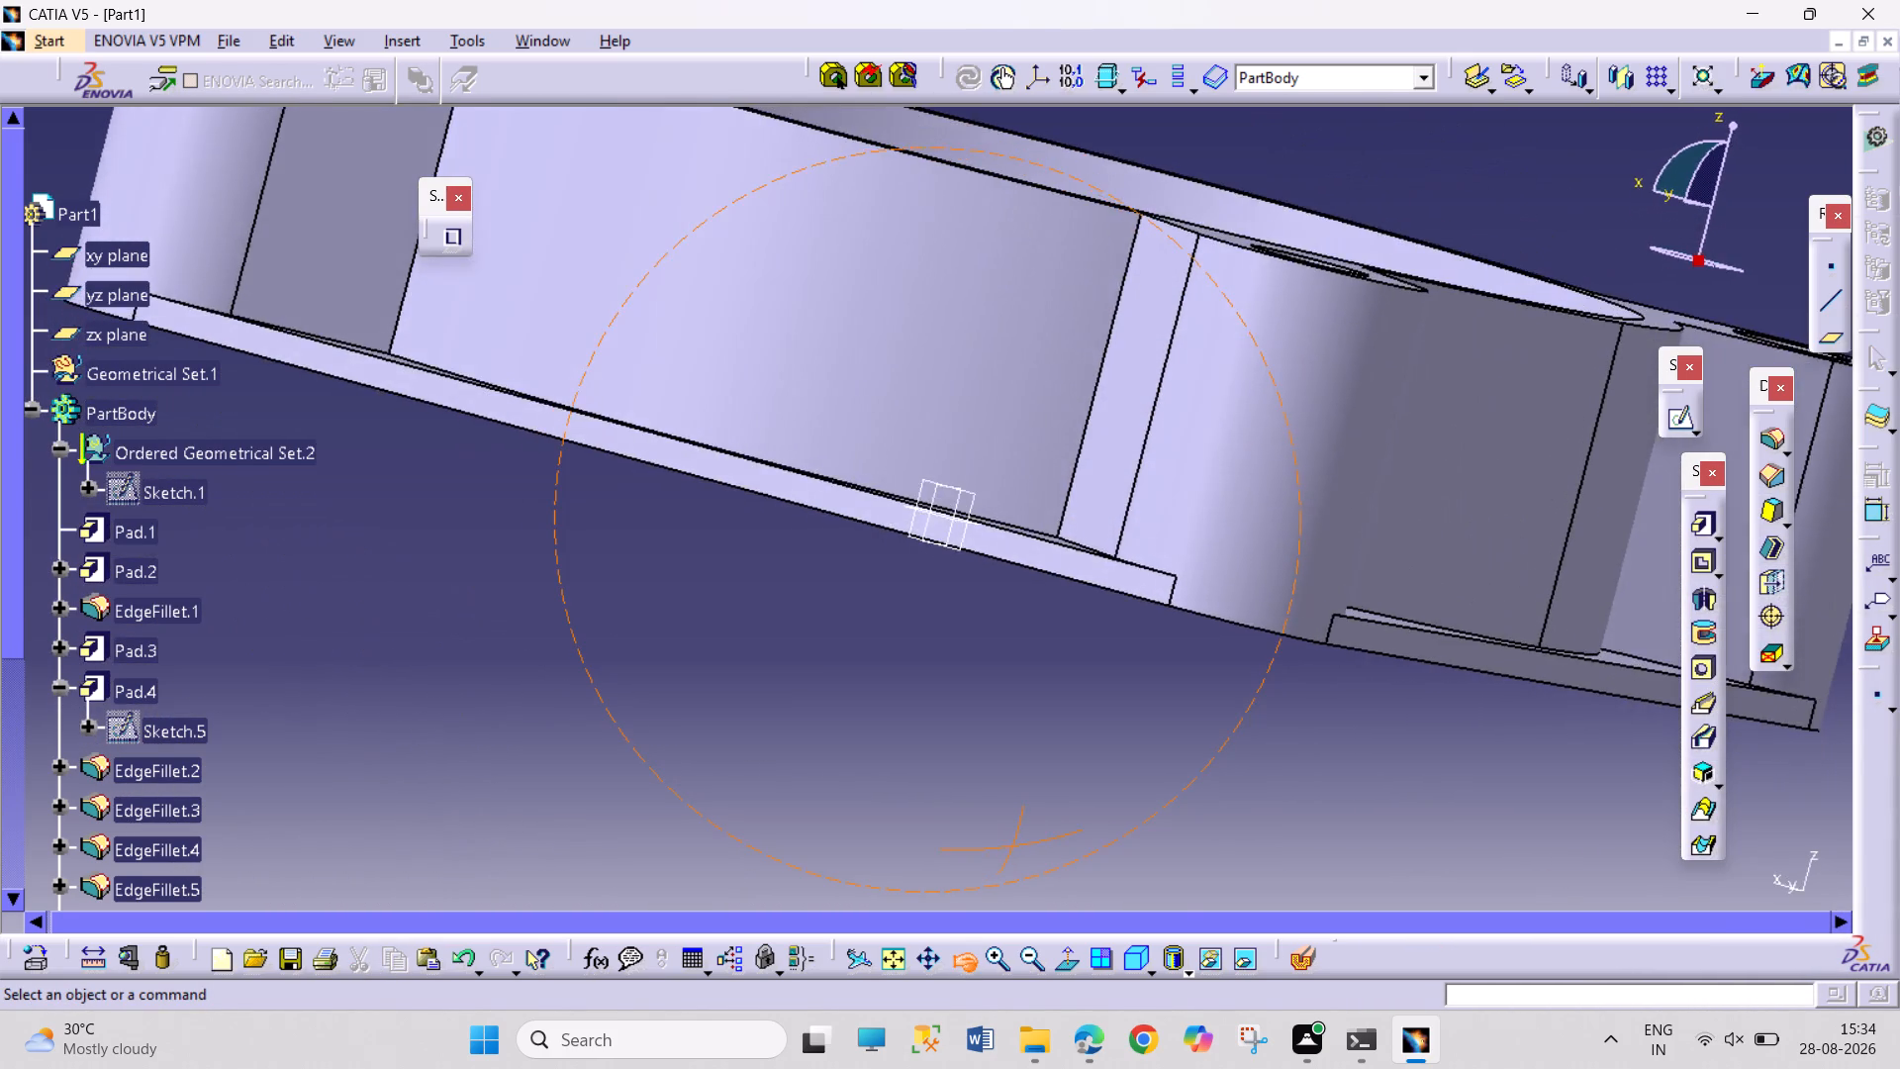
pyautogui.moveTo(993, 922); pyautogui.dragTo(1220, 1067)
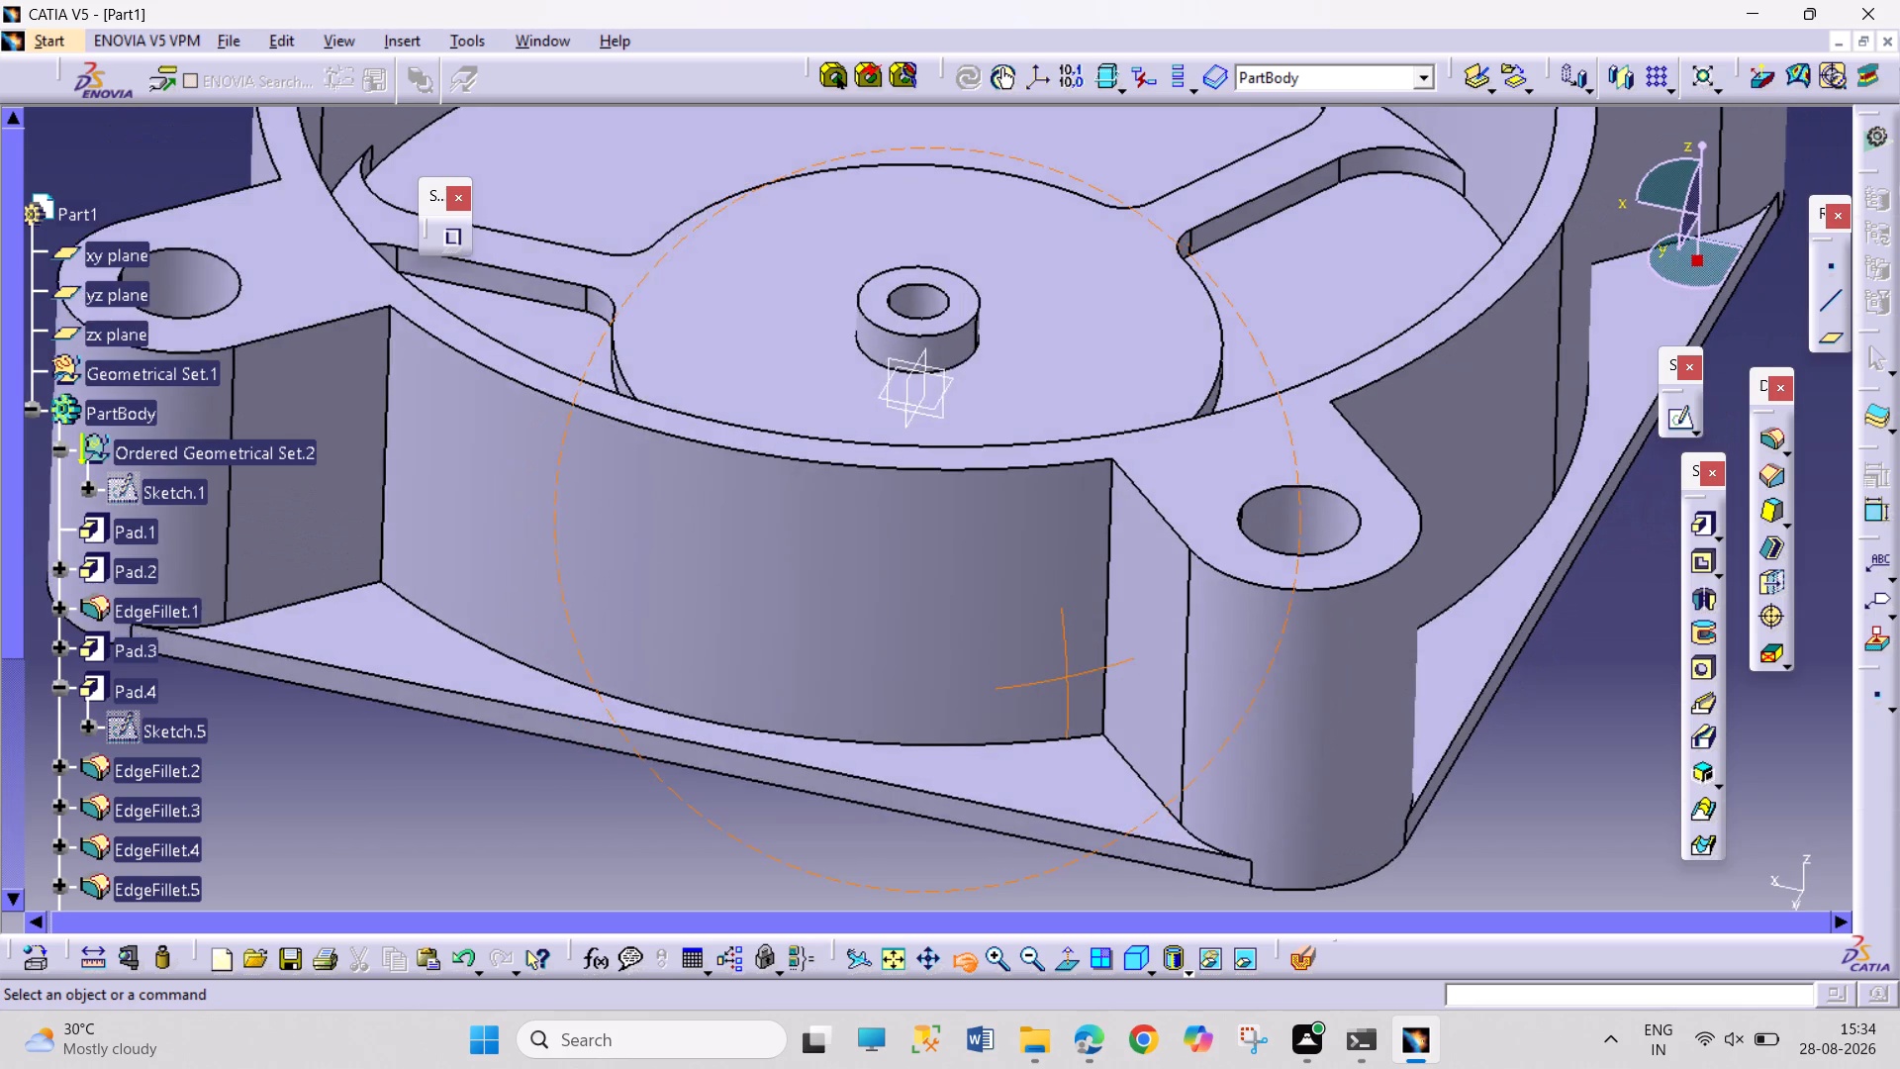
pyautogui.moveTo(1220, 1067); pyautogui.dragTo(831, 980)
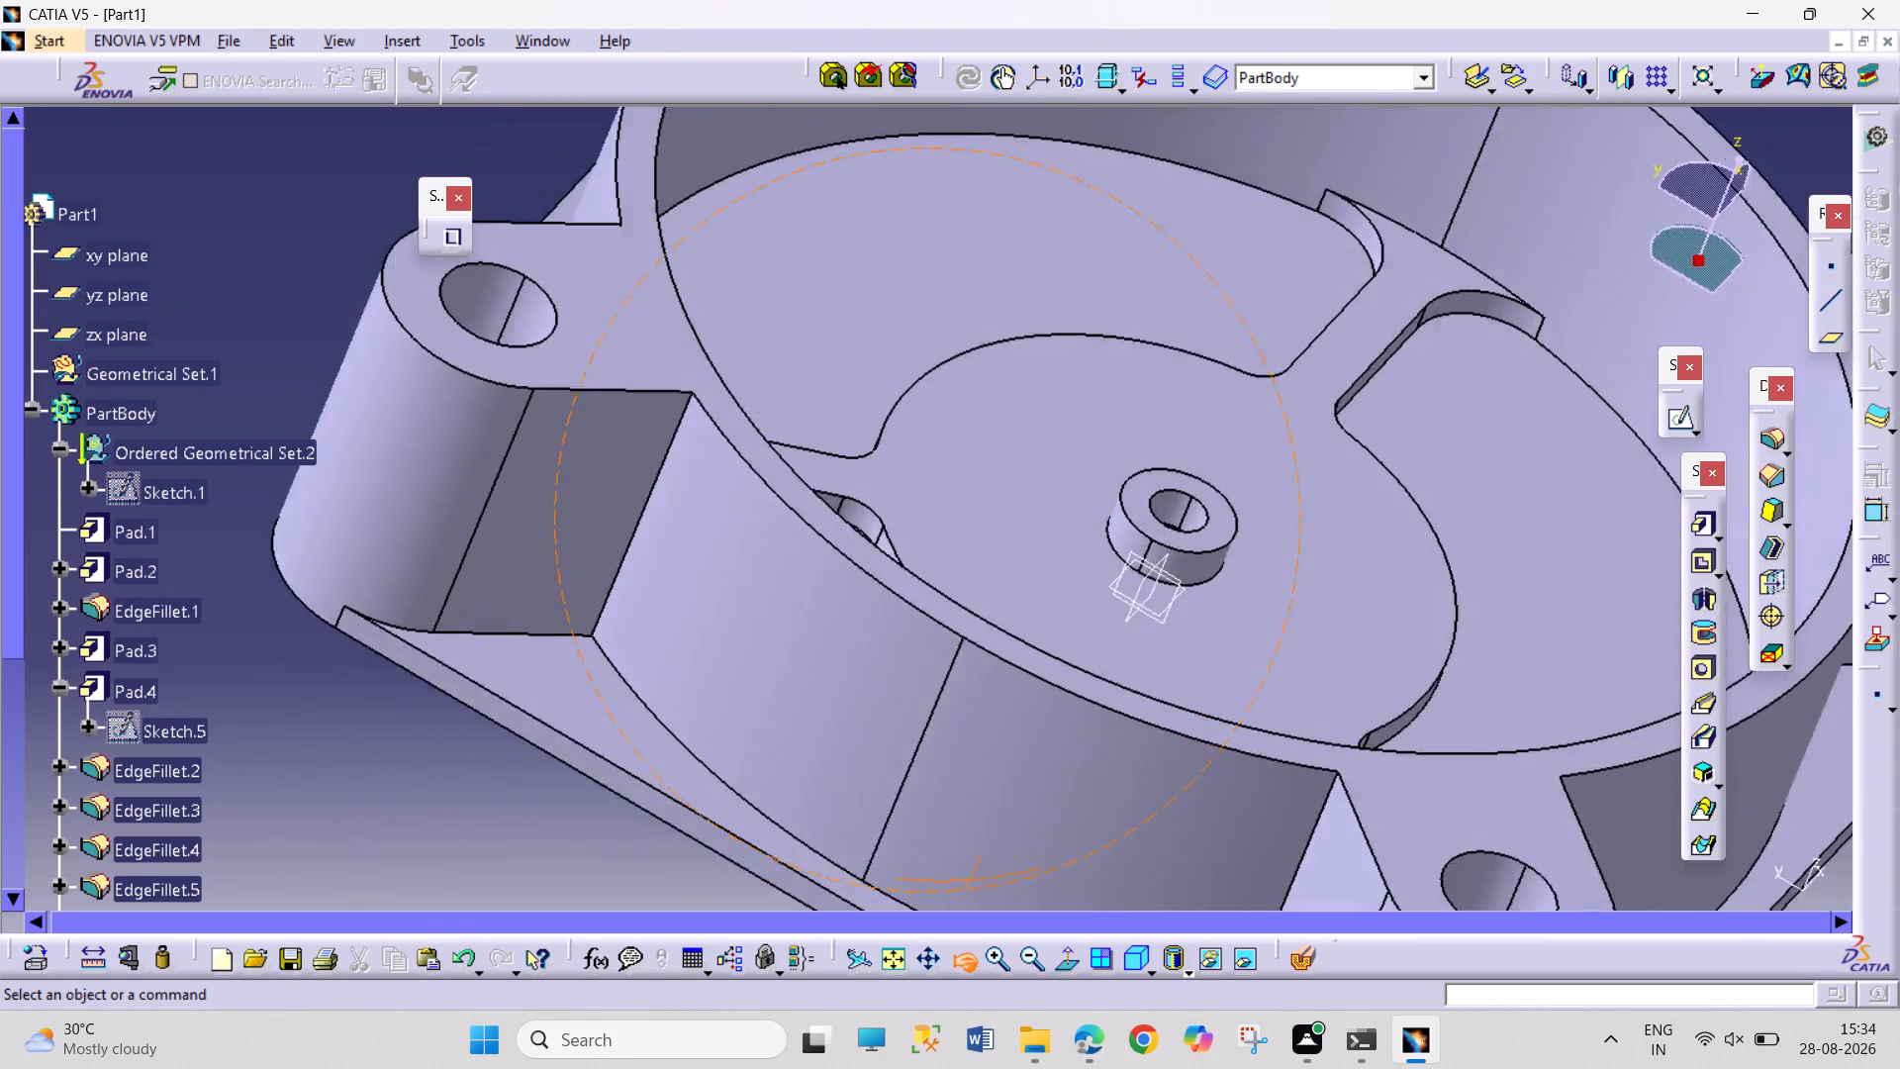
pyautogui.moveTo(831, 980); pyautogui.dragTo(896, 902)
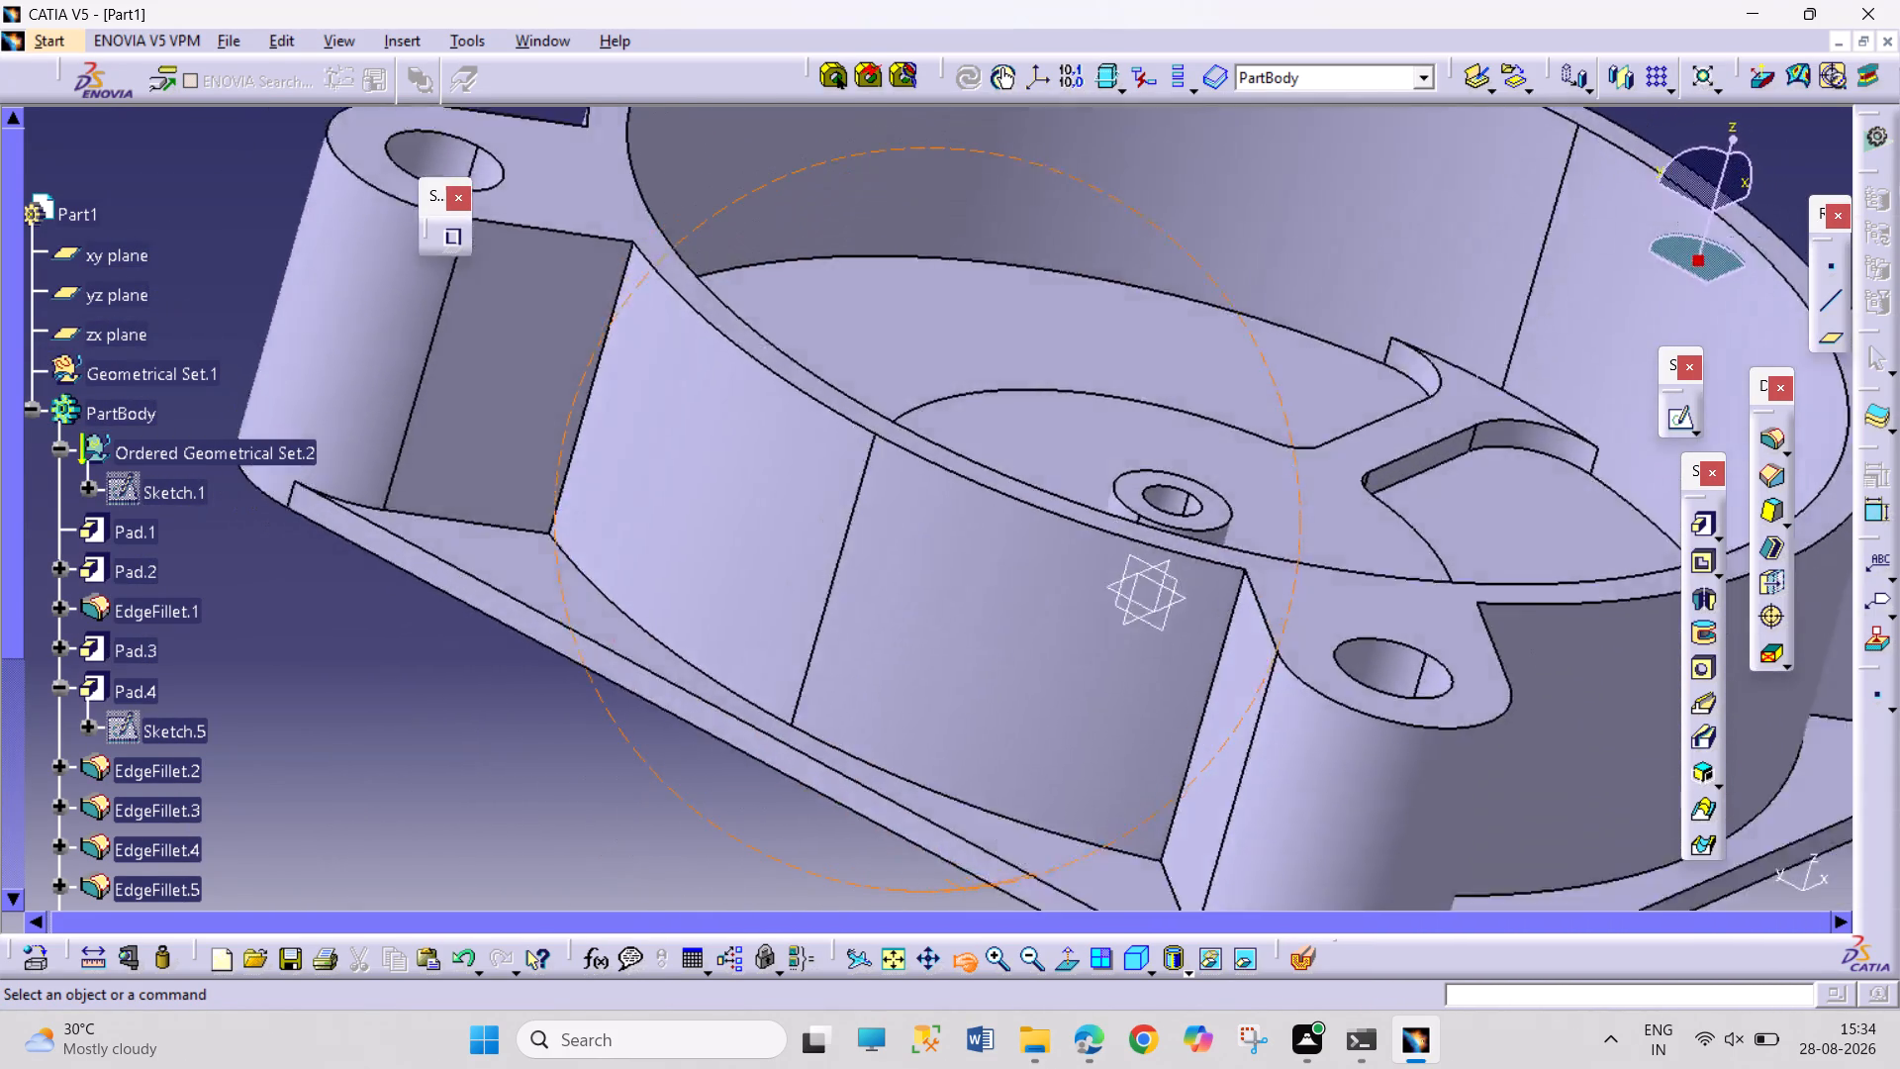
pyautogui.moveTo(896, 902); pyautogui.dragTo(1003, 902)
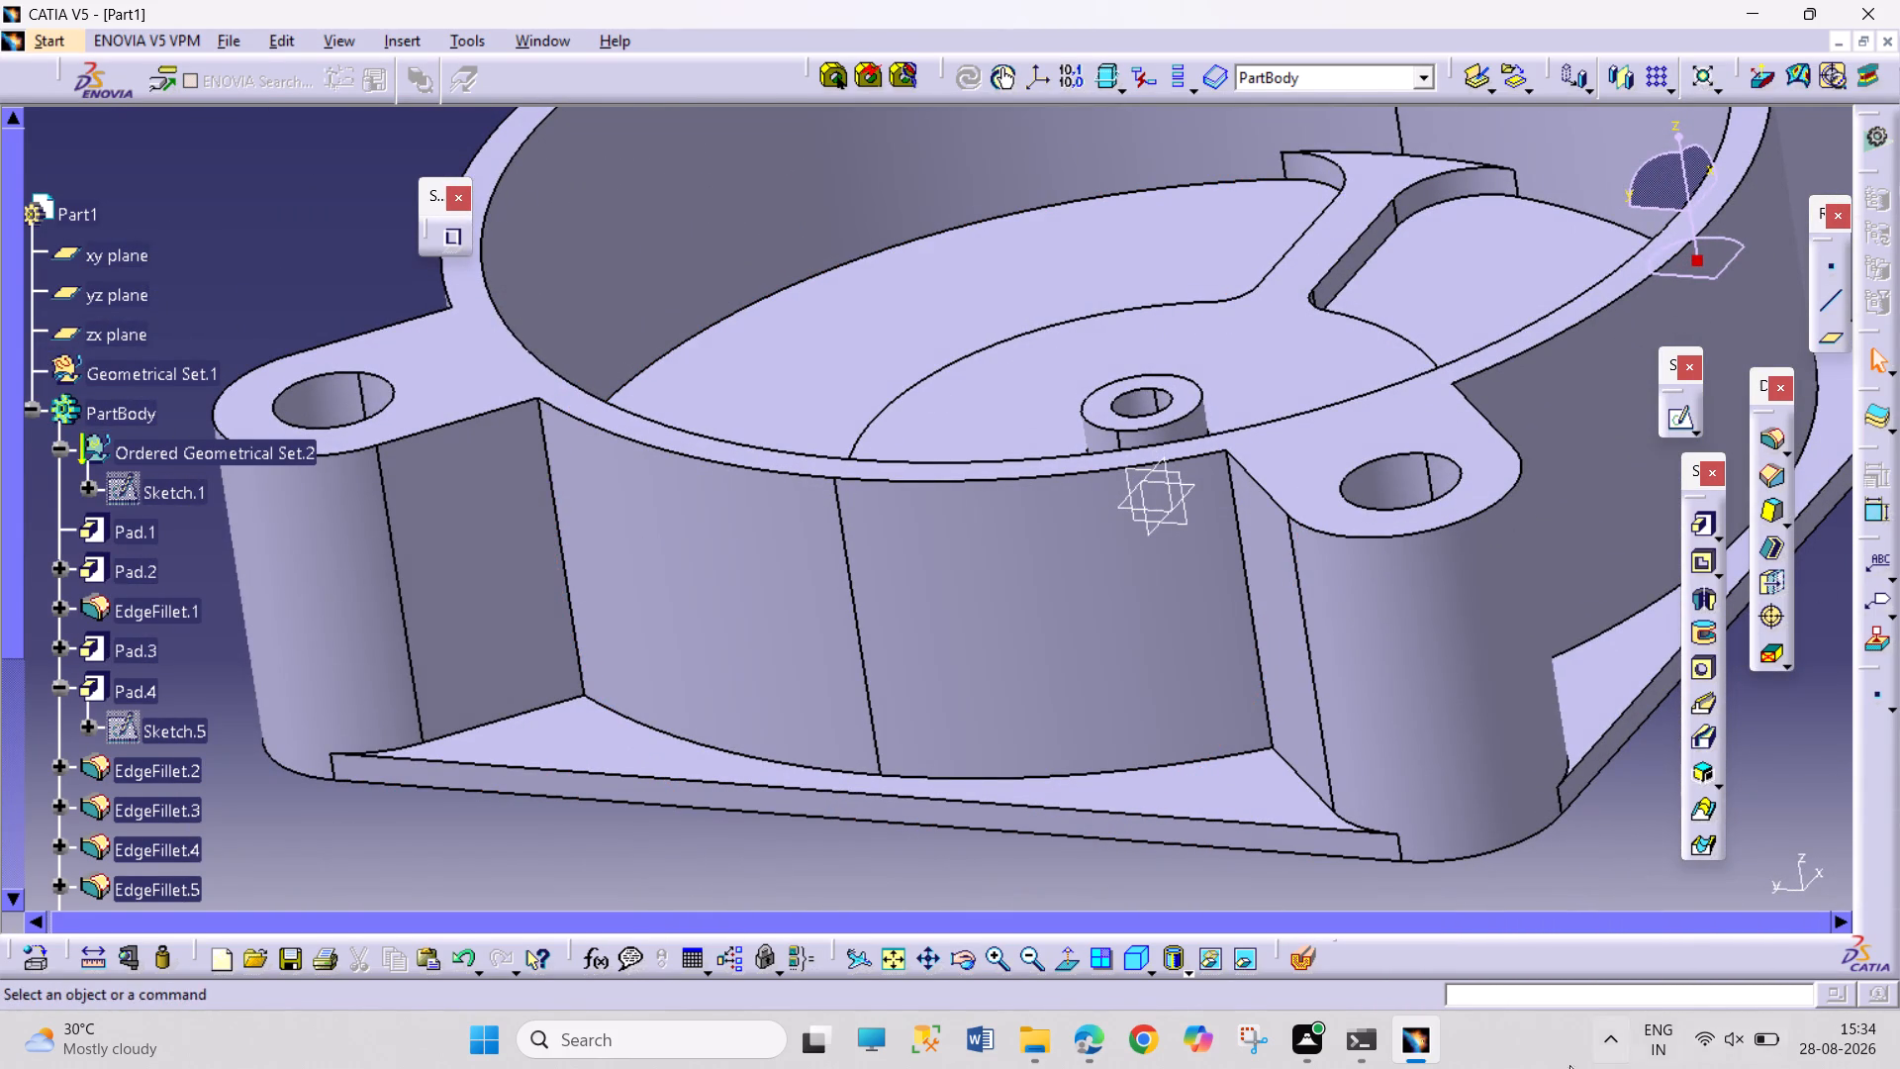
pyautogui.click(1309, 961)
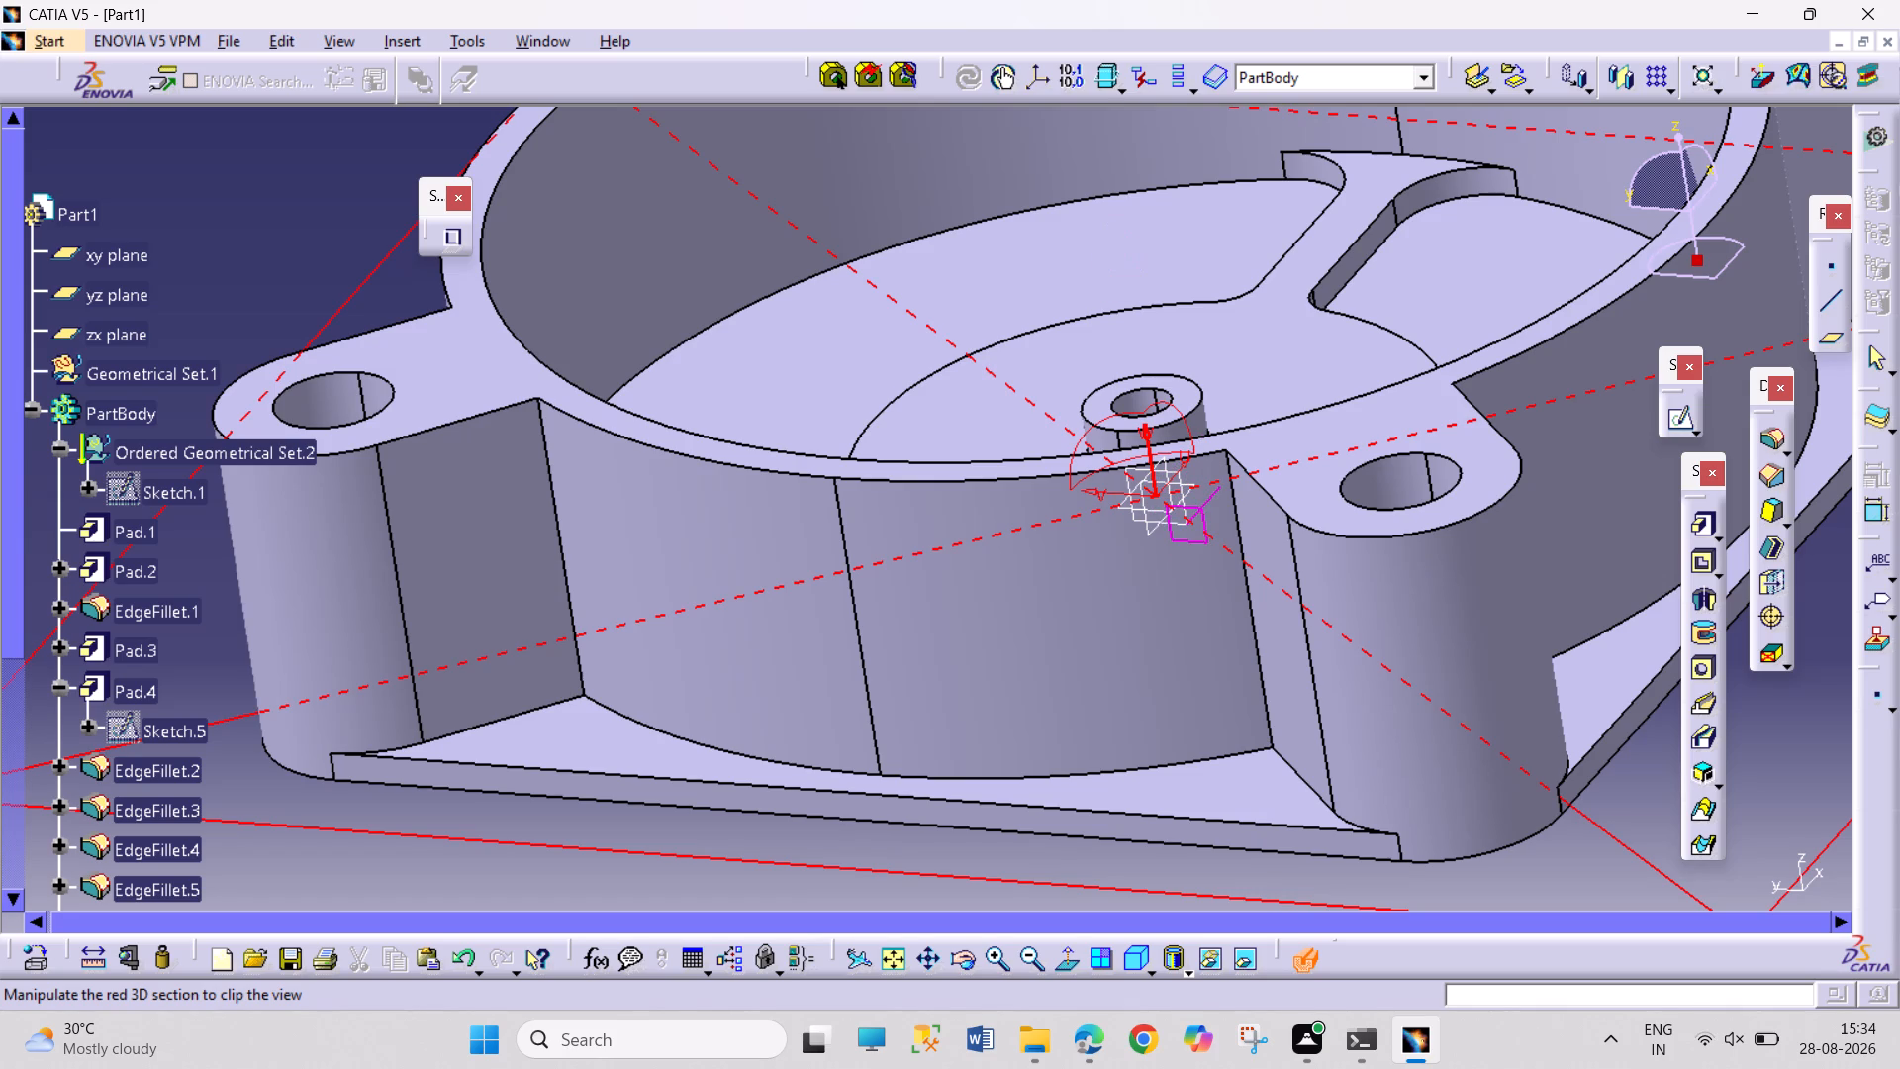
pyautogui.click(1182, 521)
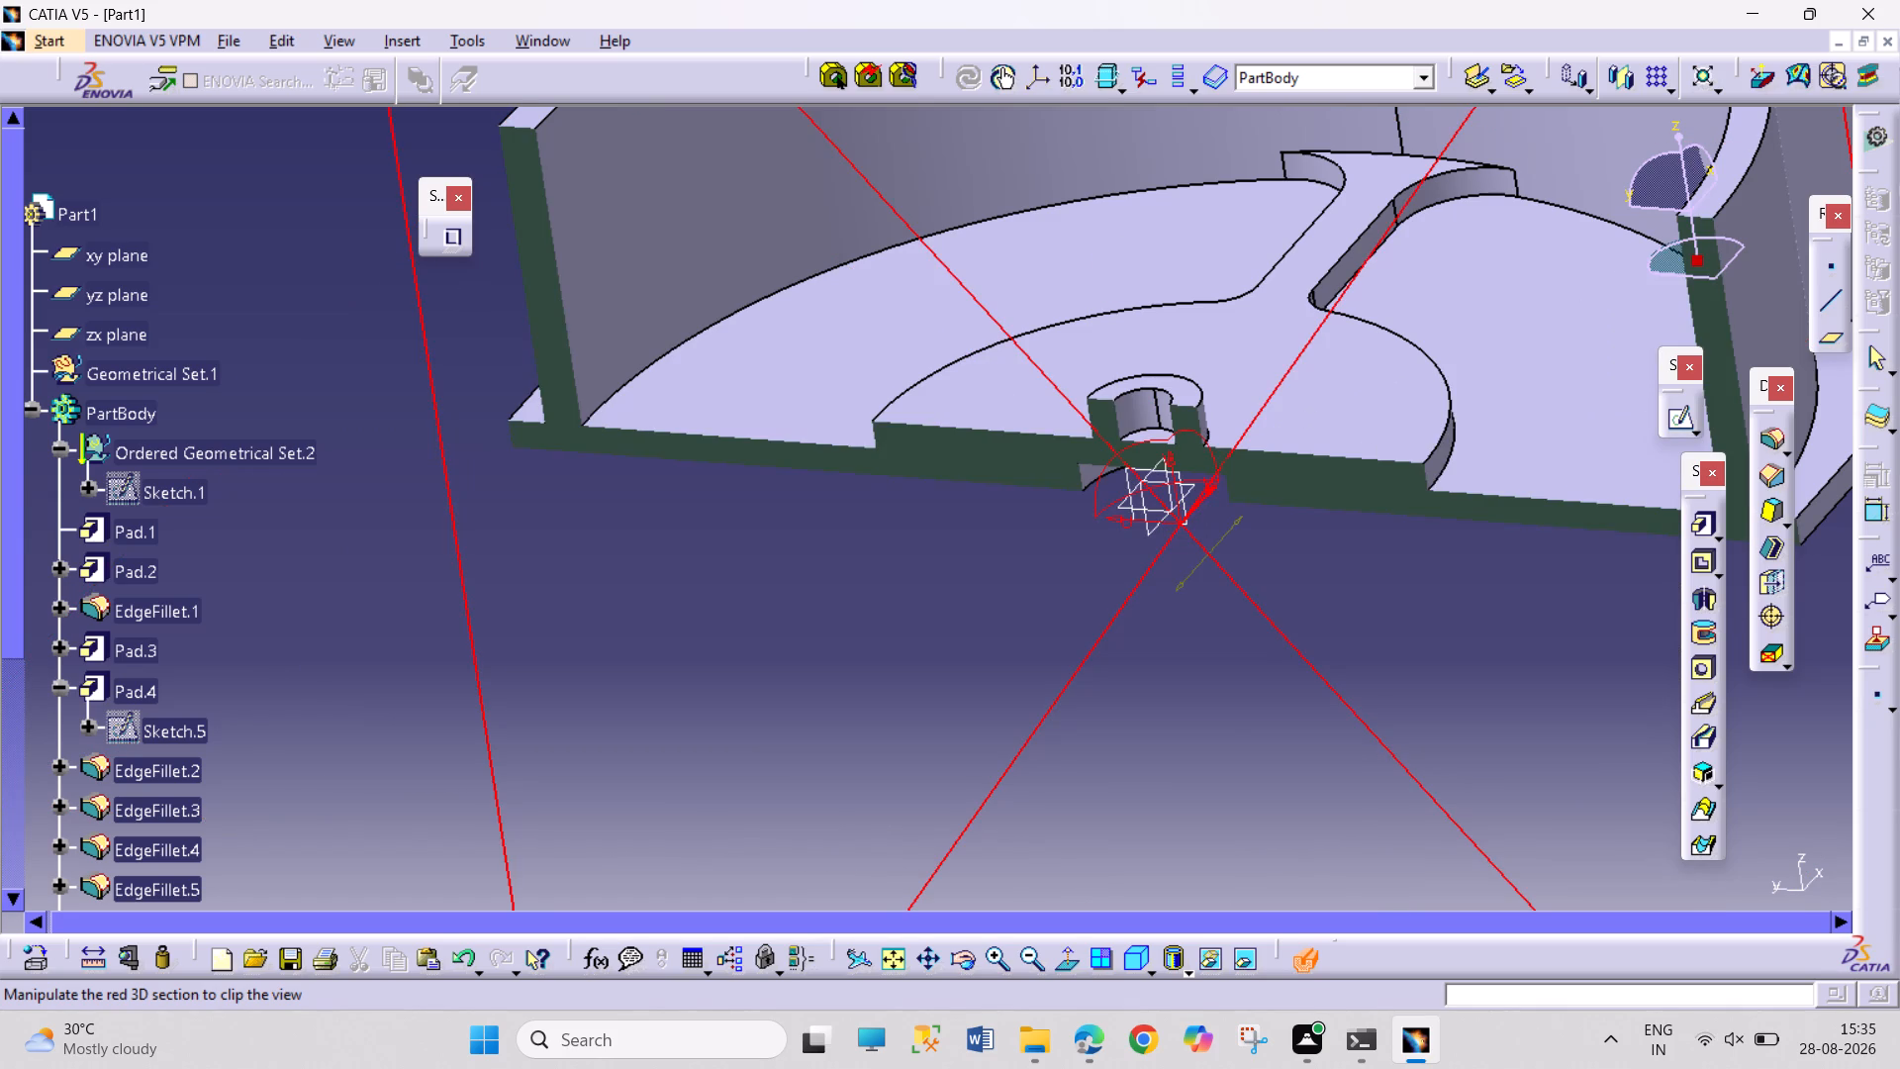
pyautogui.moveTo(1136, 660); pyautogui.dragTo(1298, 805, button='middle')
pyautogui.moveTo(1135, 660); pyautogui.dragTo(1179, 402, button='right')
pyautogui.moveTo(1108, 687); pyautogui.dragTo(1179, 402, button='middle')
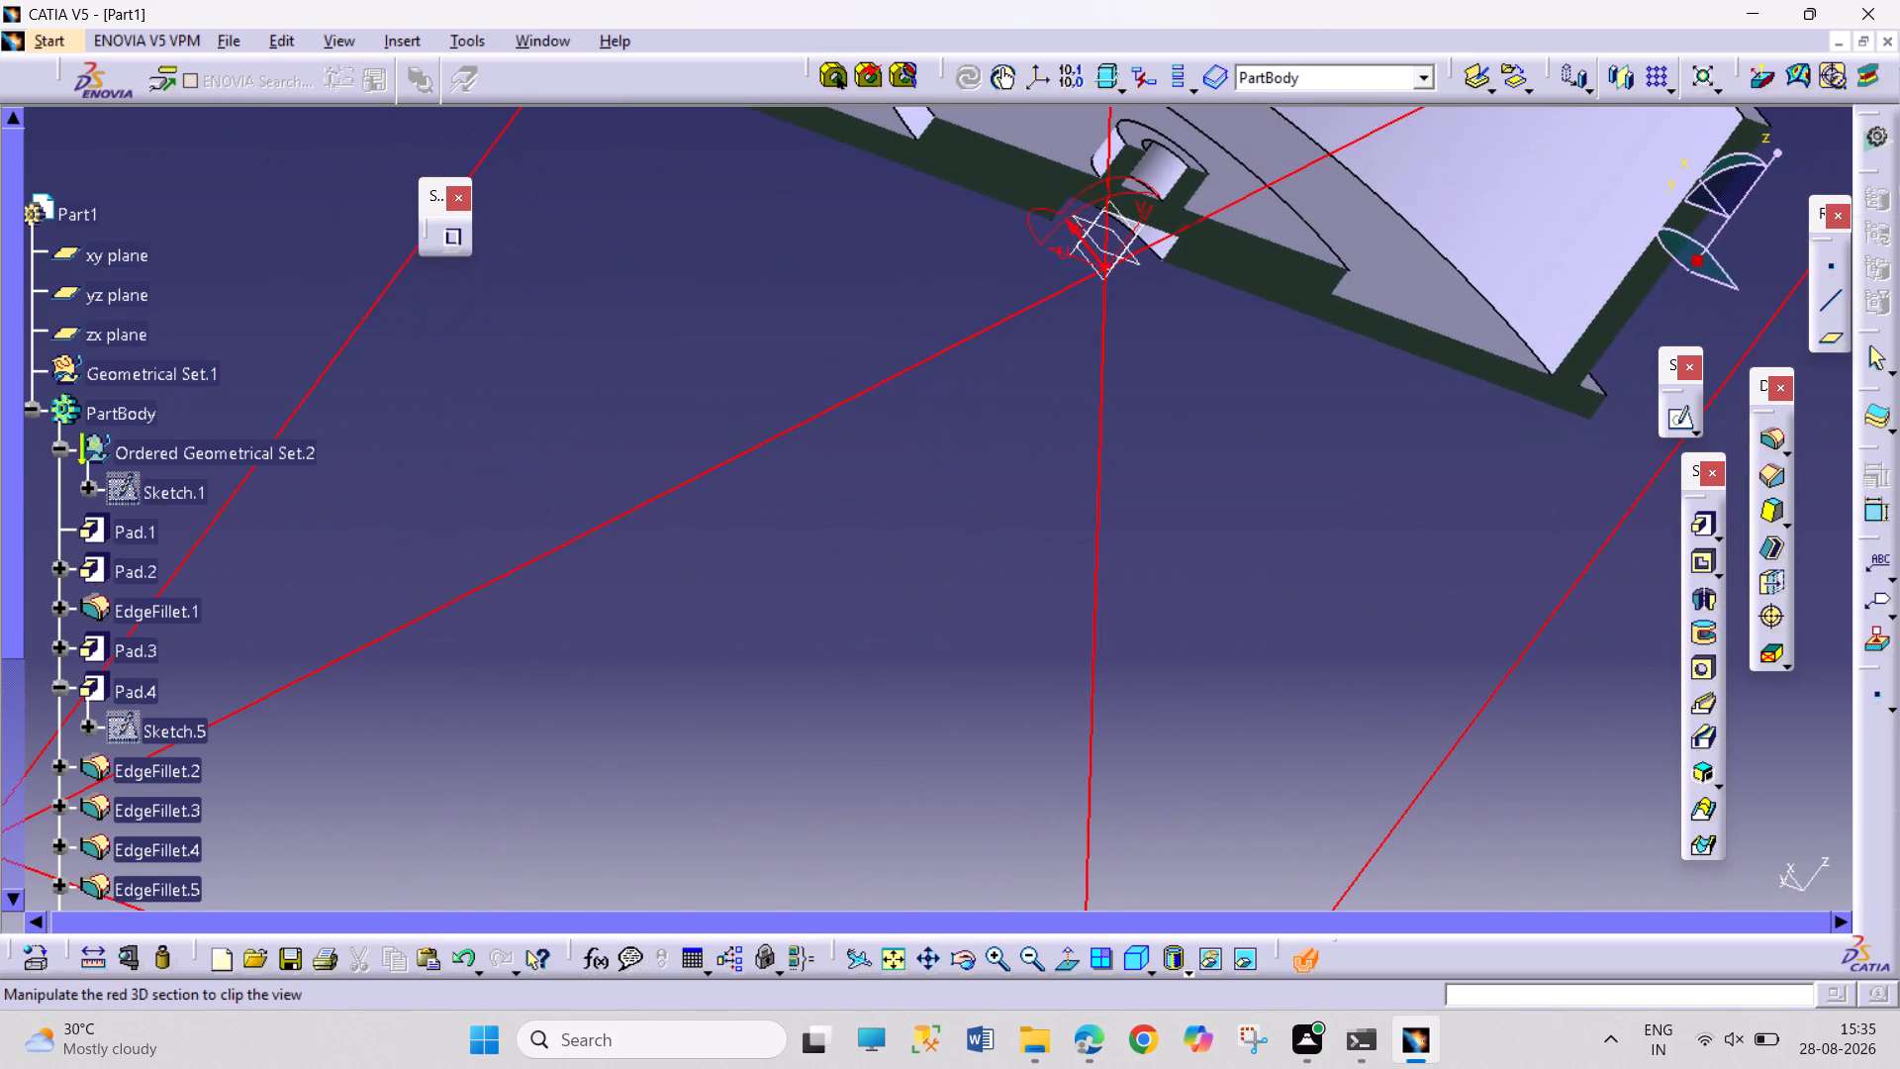
pyautogui.moveTo(1179, 402); pyautogui.dragTo(1185, 408, button='right')
pyautogui.moveTo(1200, 406); pyautogui.dragTo(1154, 243, button='middle')
pyautogui.moveTo(1200, 406); pyautogui.dragTo(982, 269, button='right')
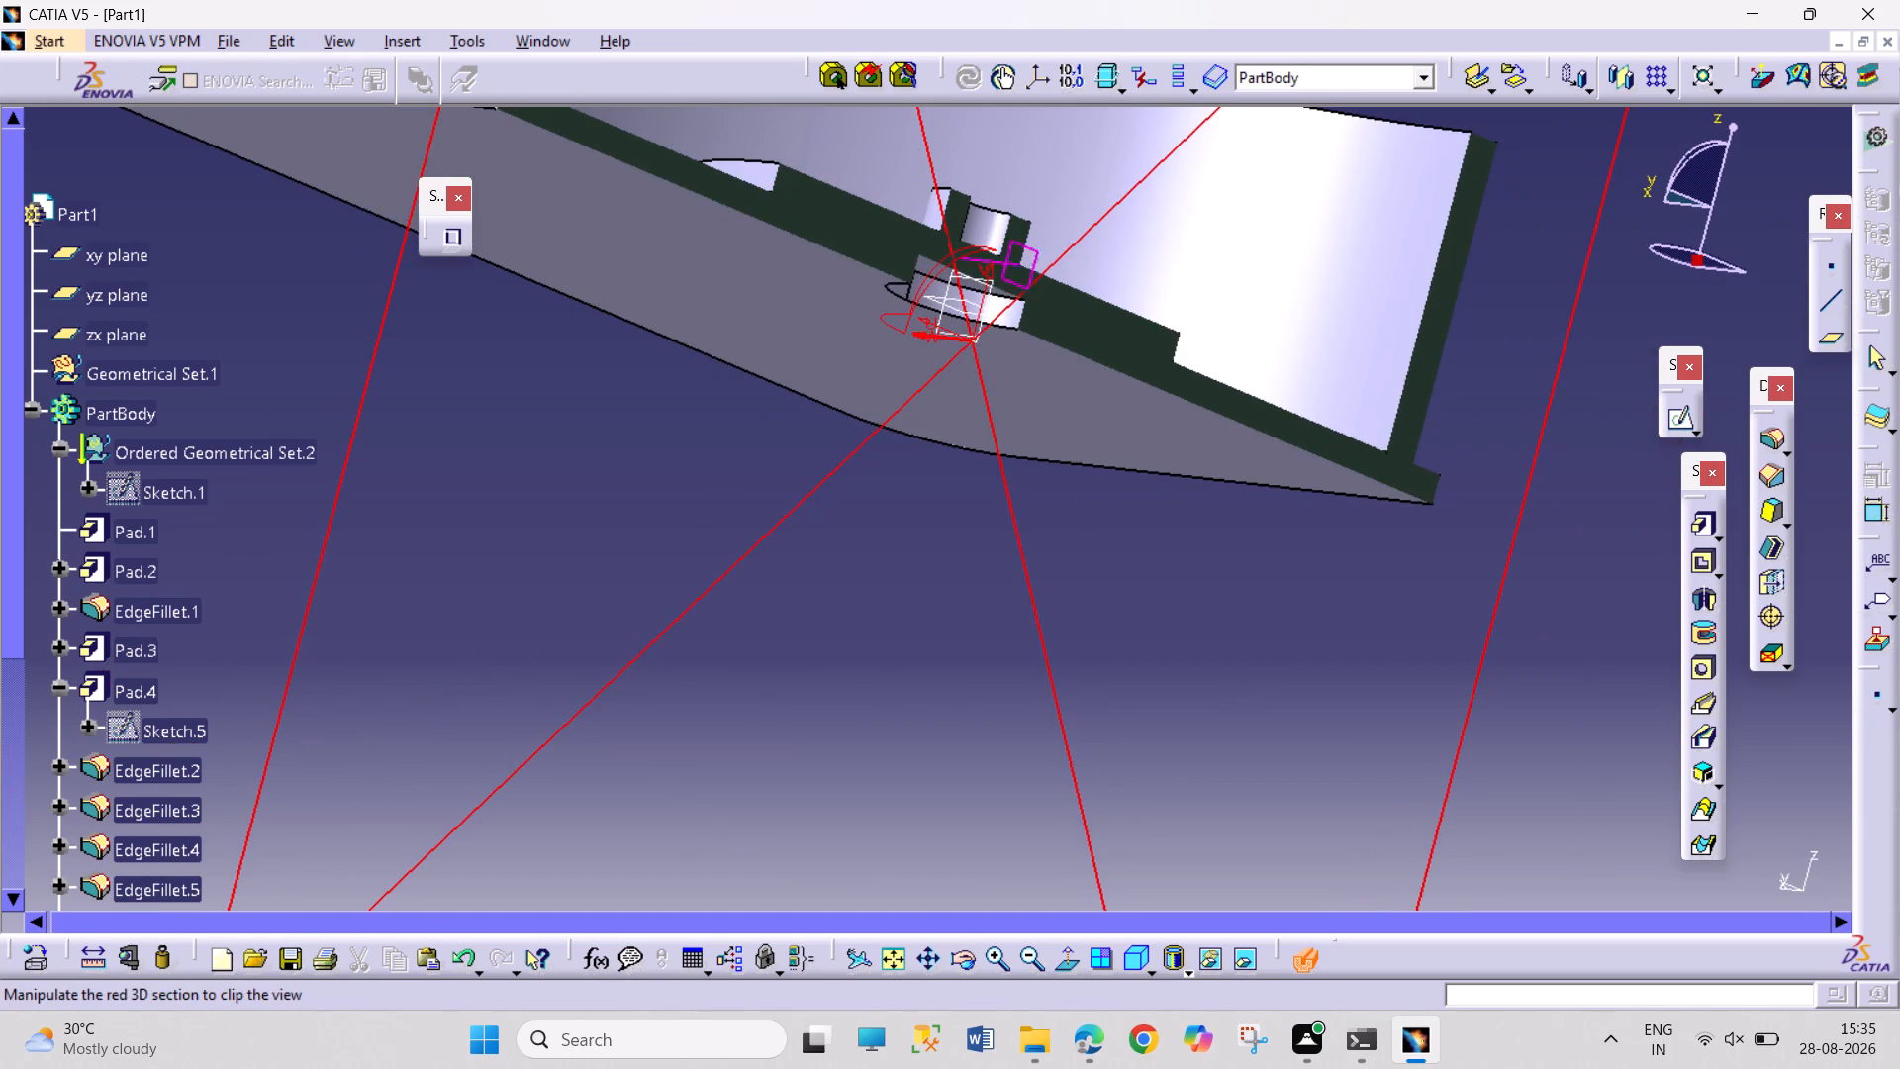
pyautogui.moveTo(982, 269); pyautogui.dragTo(902, 314, button='right')
pyautogui.moveTo(1517, 228); pyautogui.dragTo(1068, 361, button='middle')
pyautogui.moveTo(1512, 231); pyautogui.dragTo(1068, 361, button='right')
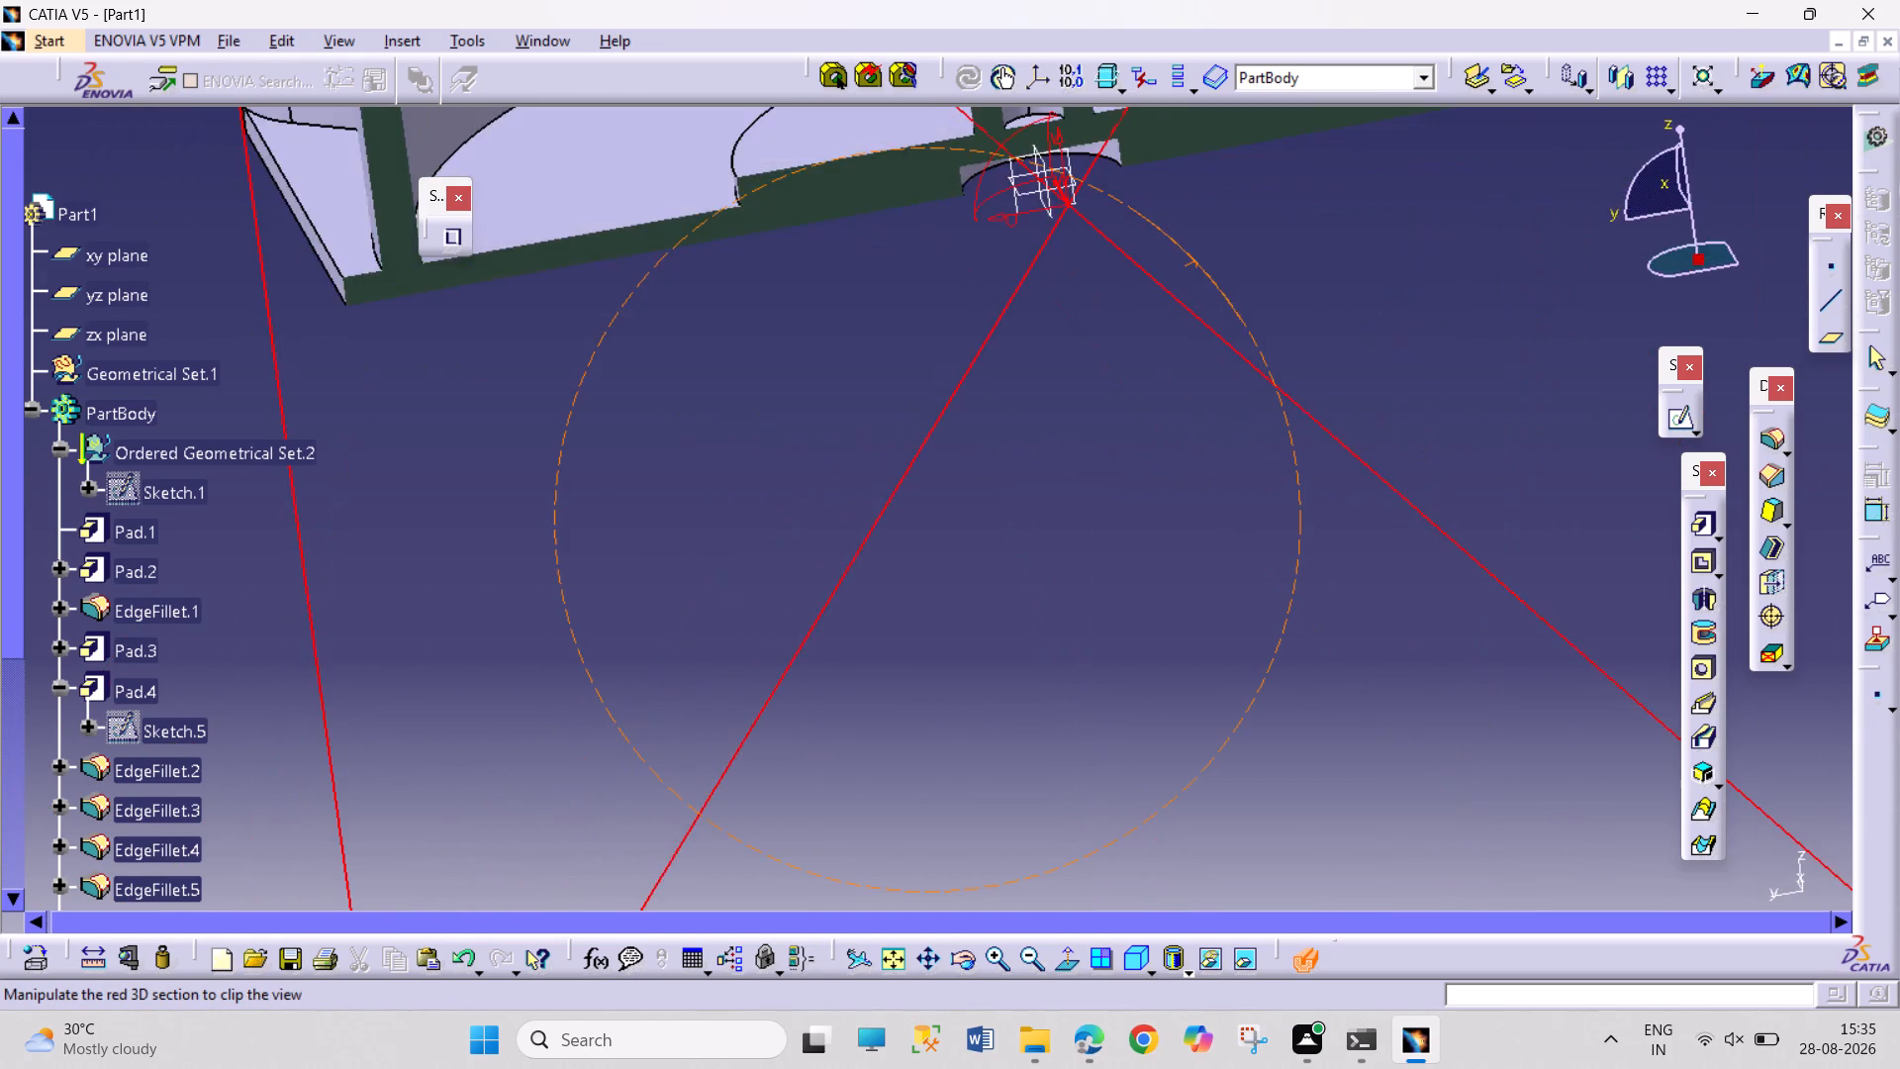
pyautogui.moveTo(1068, 361); pyautogui.dragTo(1103, 282, button='middle')
pyautogui.moveTo(1068, 361); pyautogui.dragTo(1102, 282, button='right')
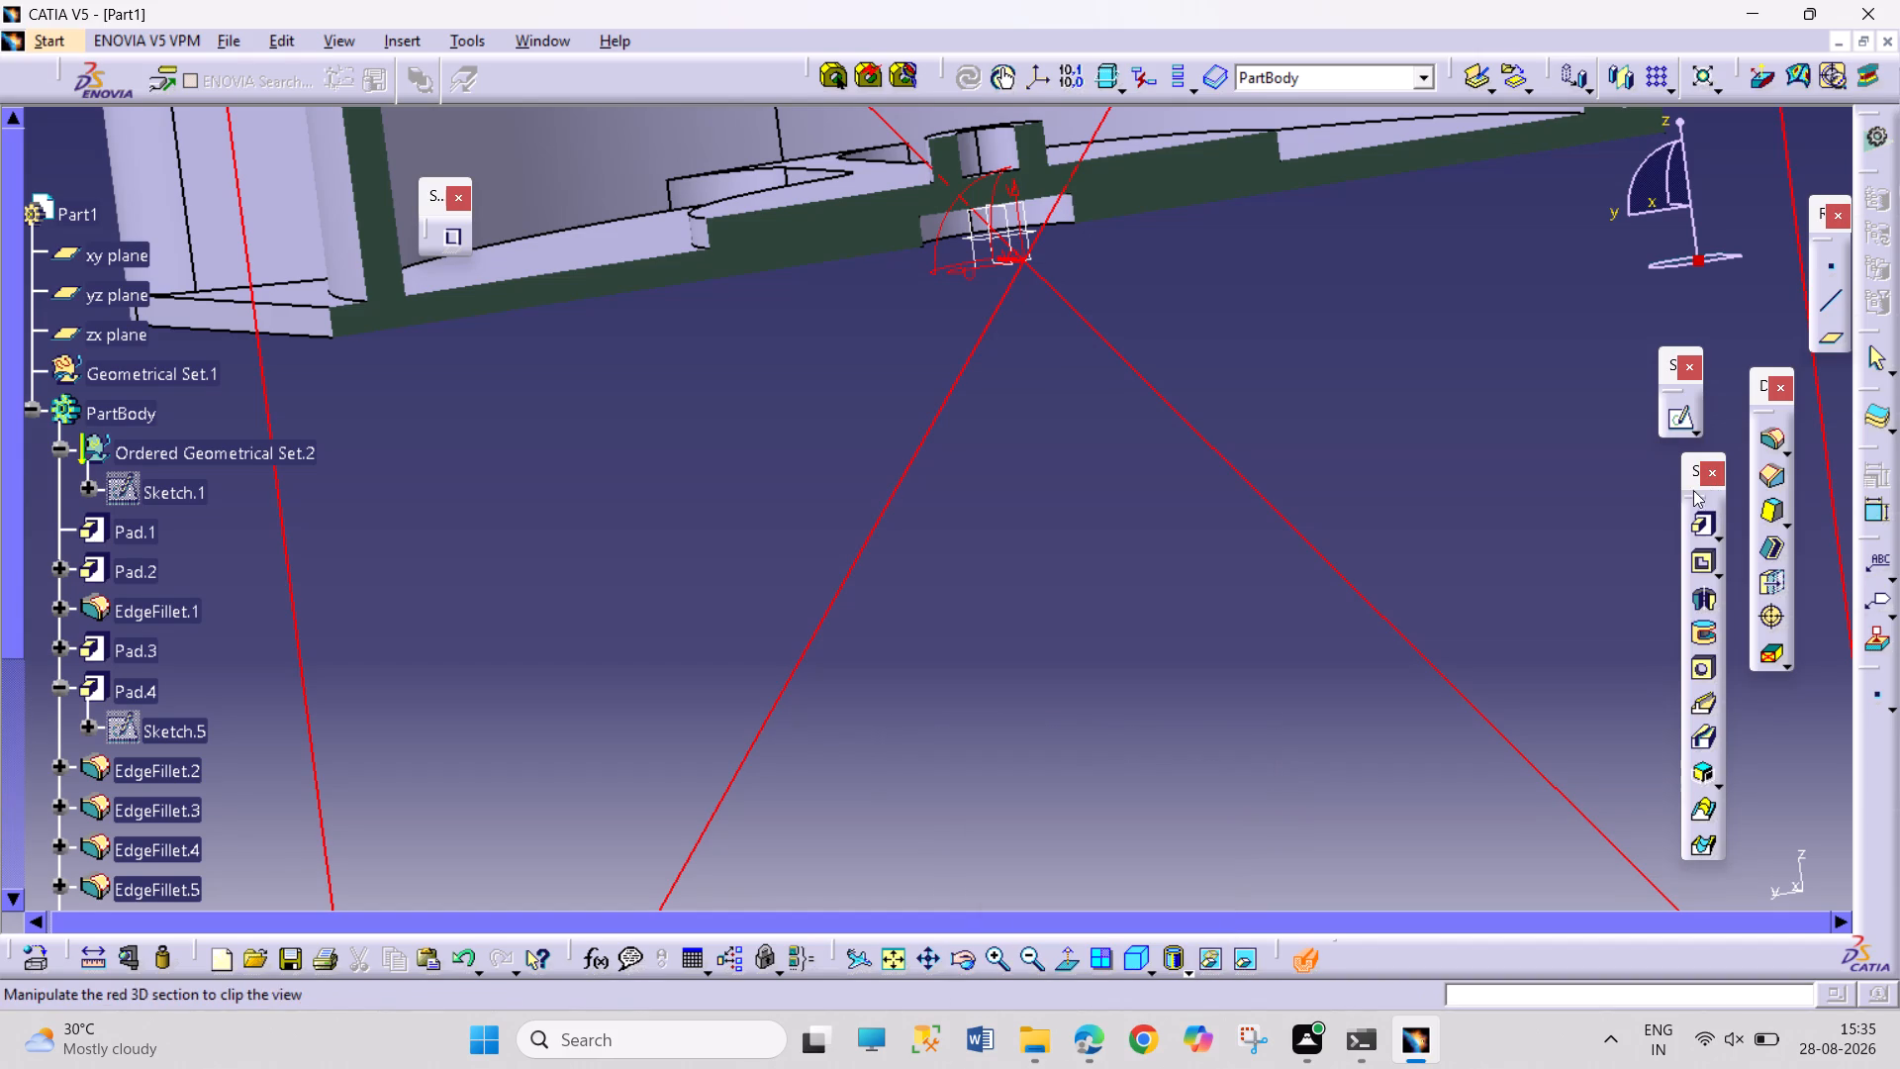
pyautogui.click(1301, 958)
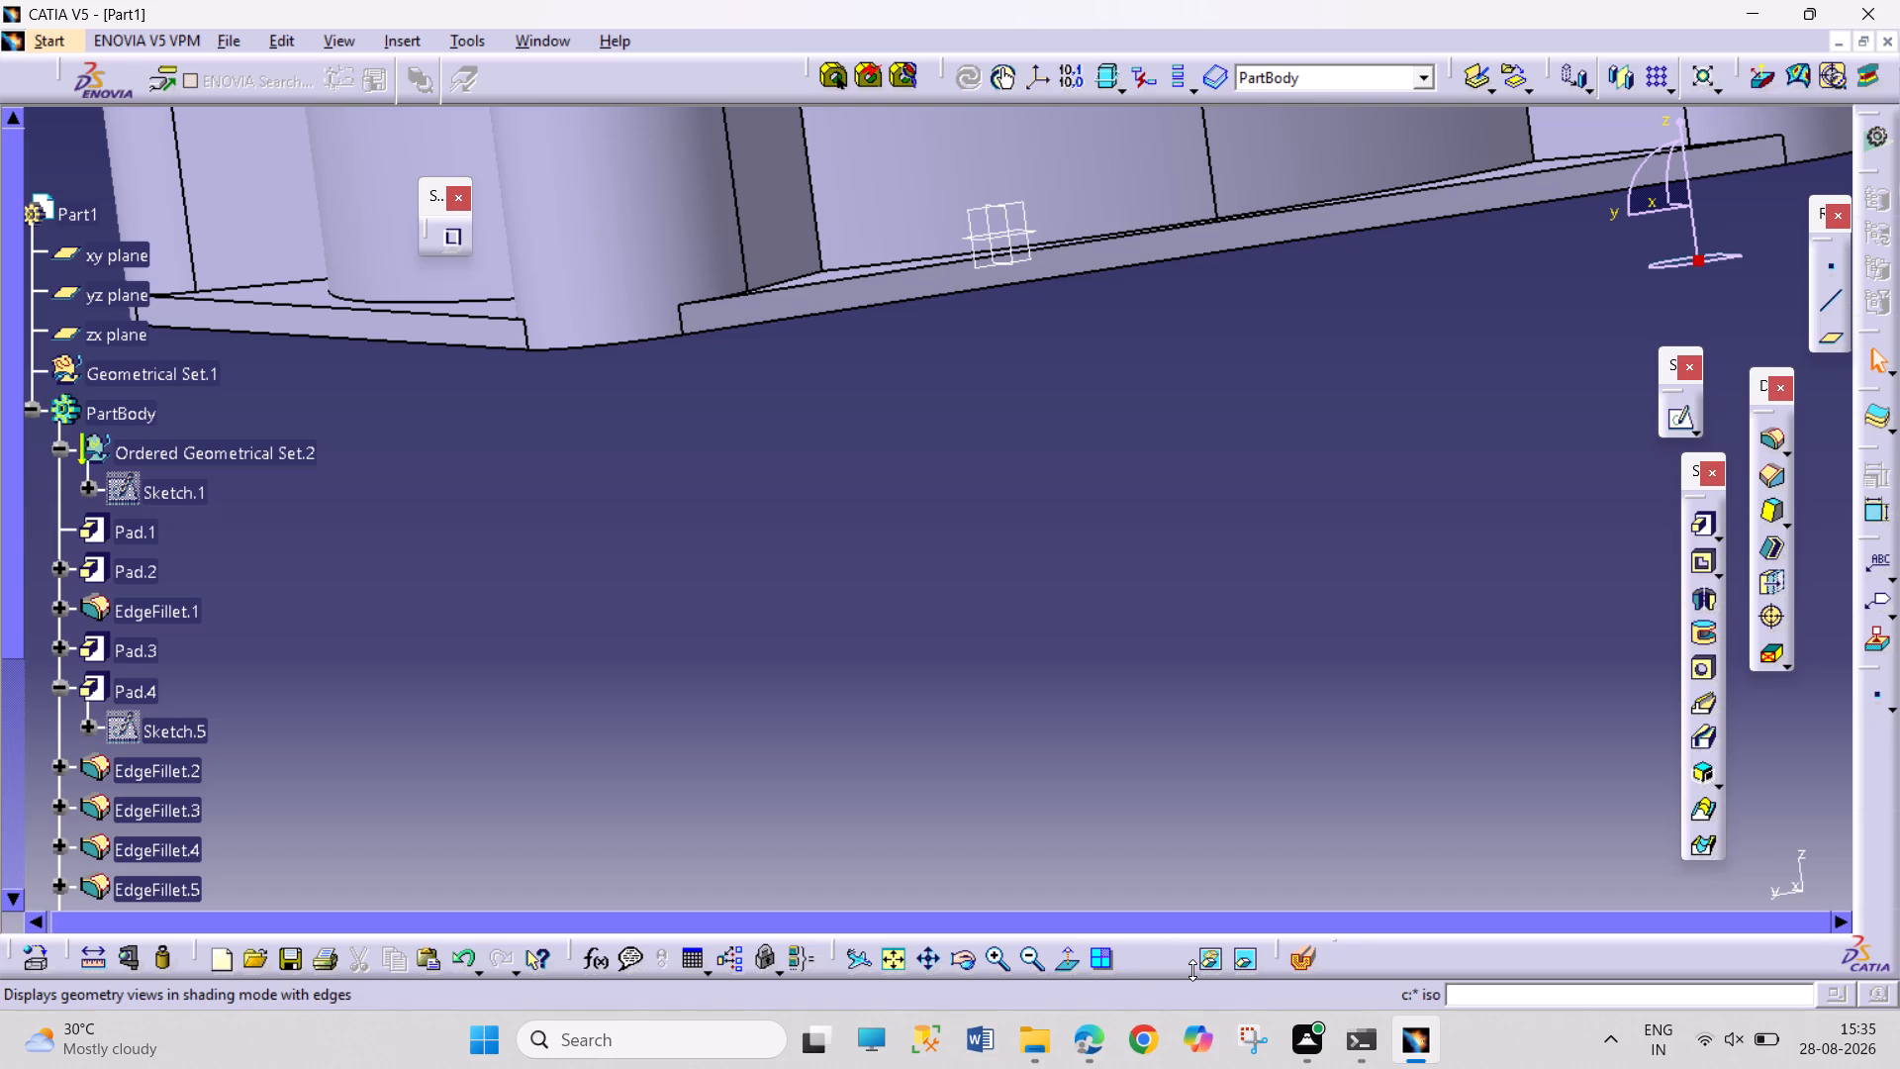
pyautogui.click(1134, 960)
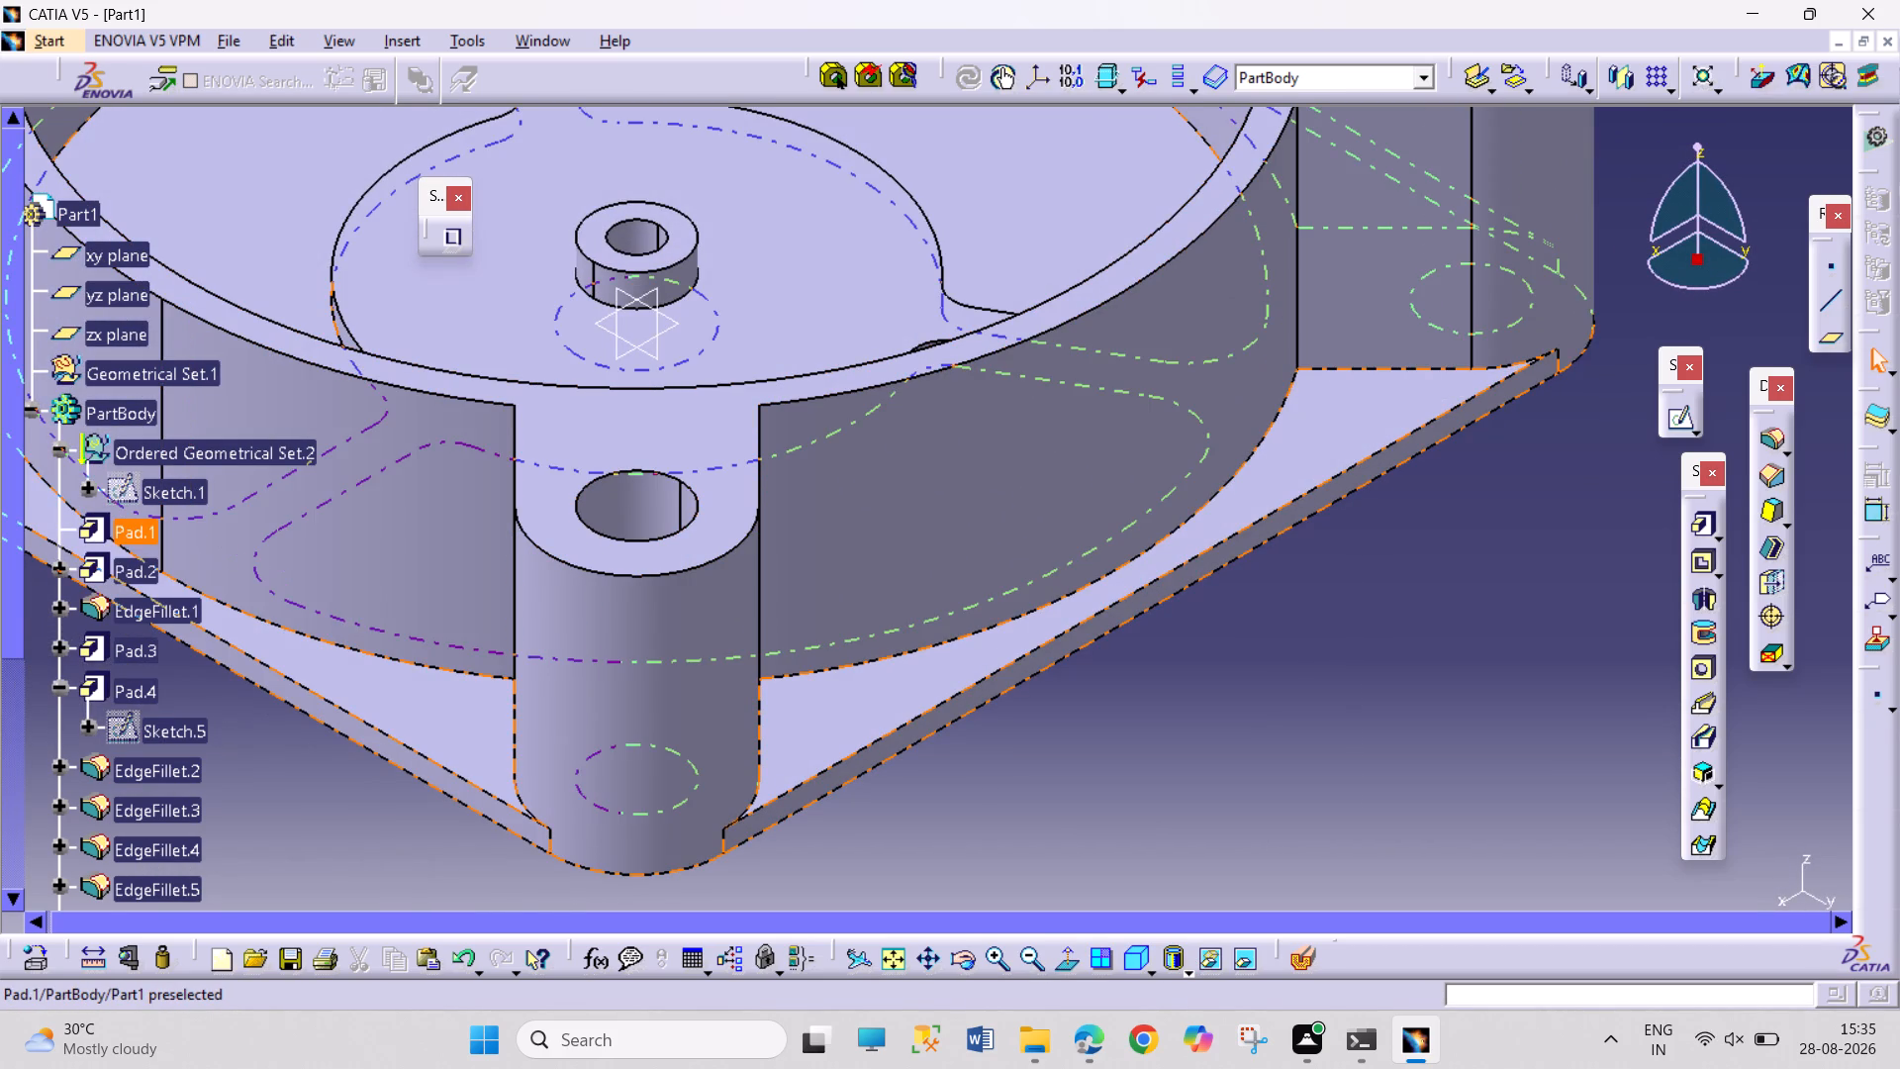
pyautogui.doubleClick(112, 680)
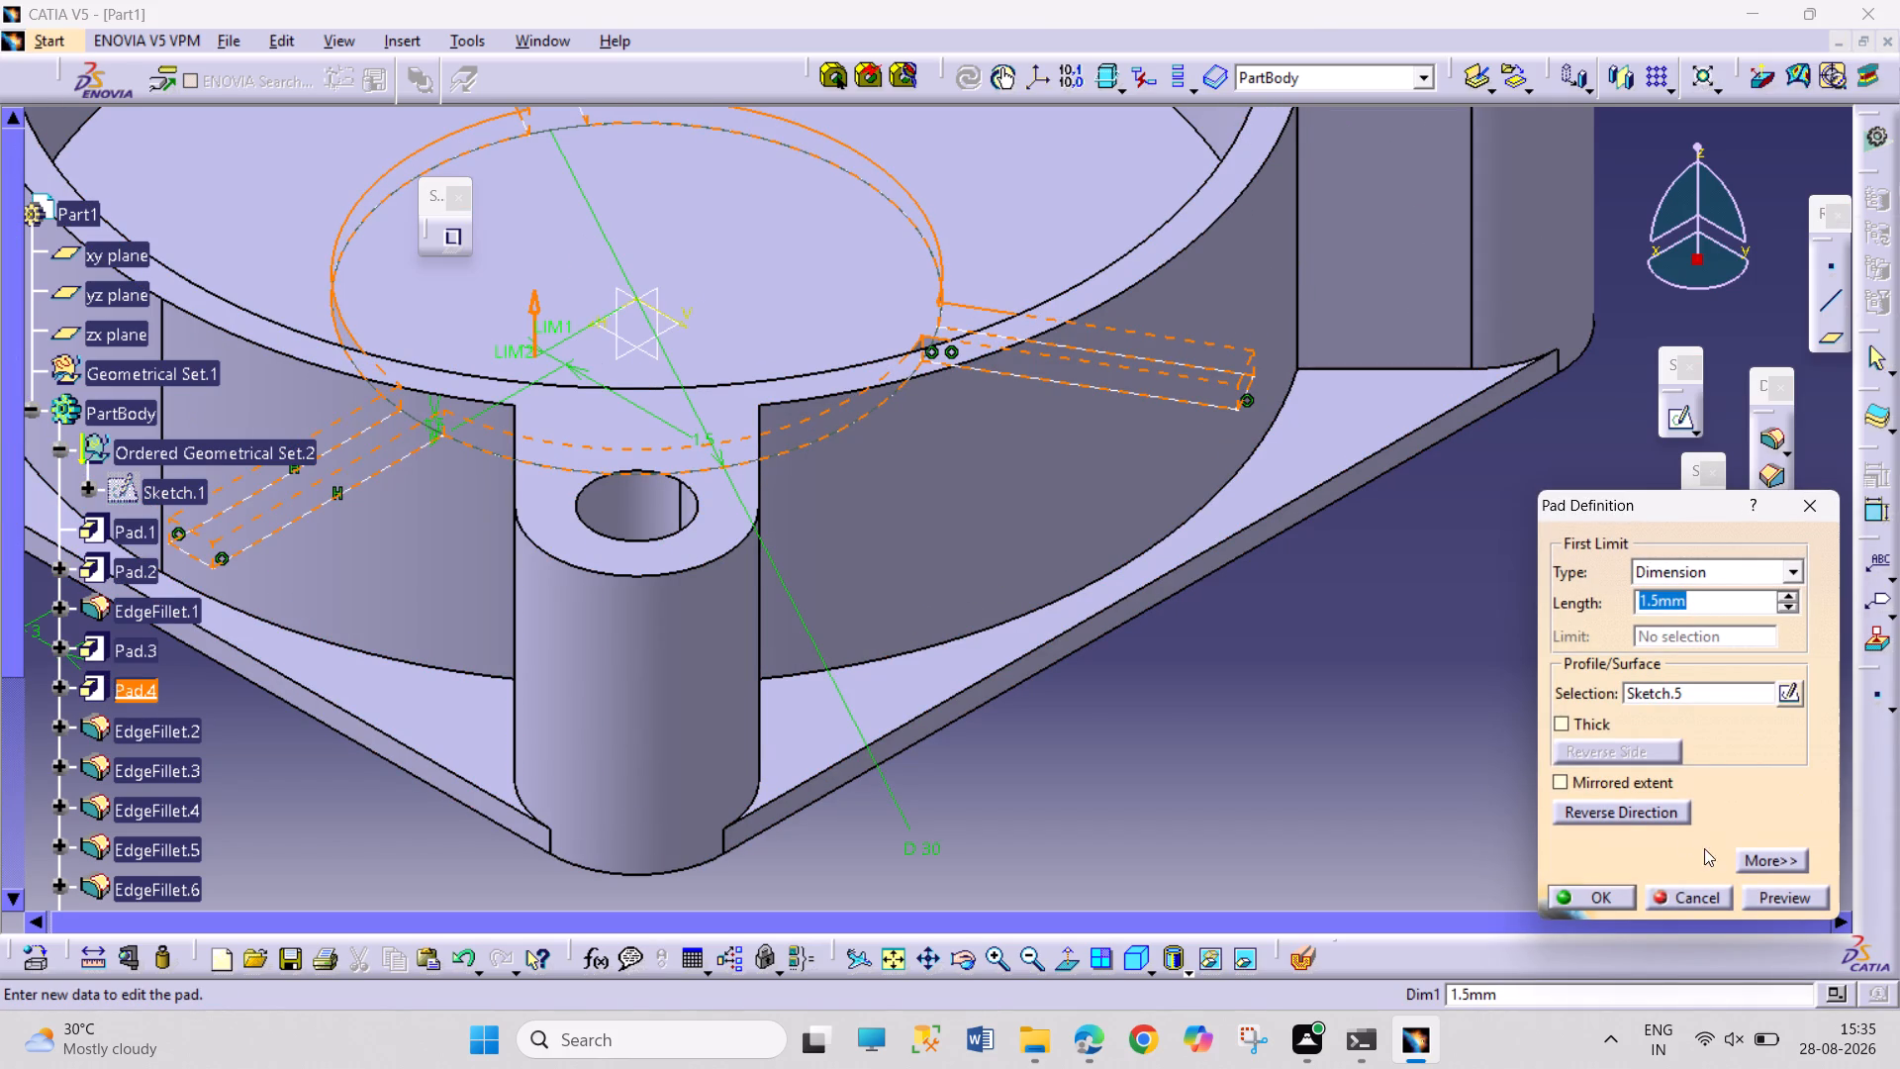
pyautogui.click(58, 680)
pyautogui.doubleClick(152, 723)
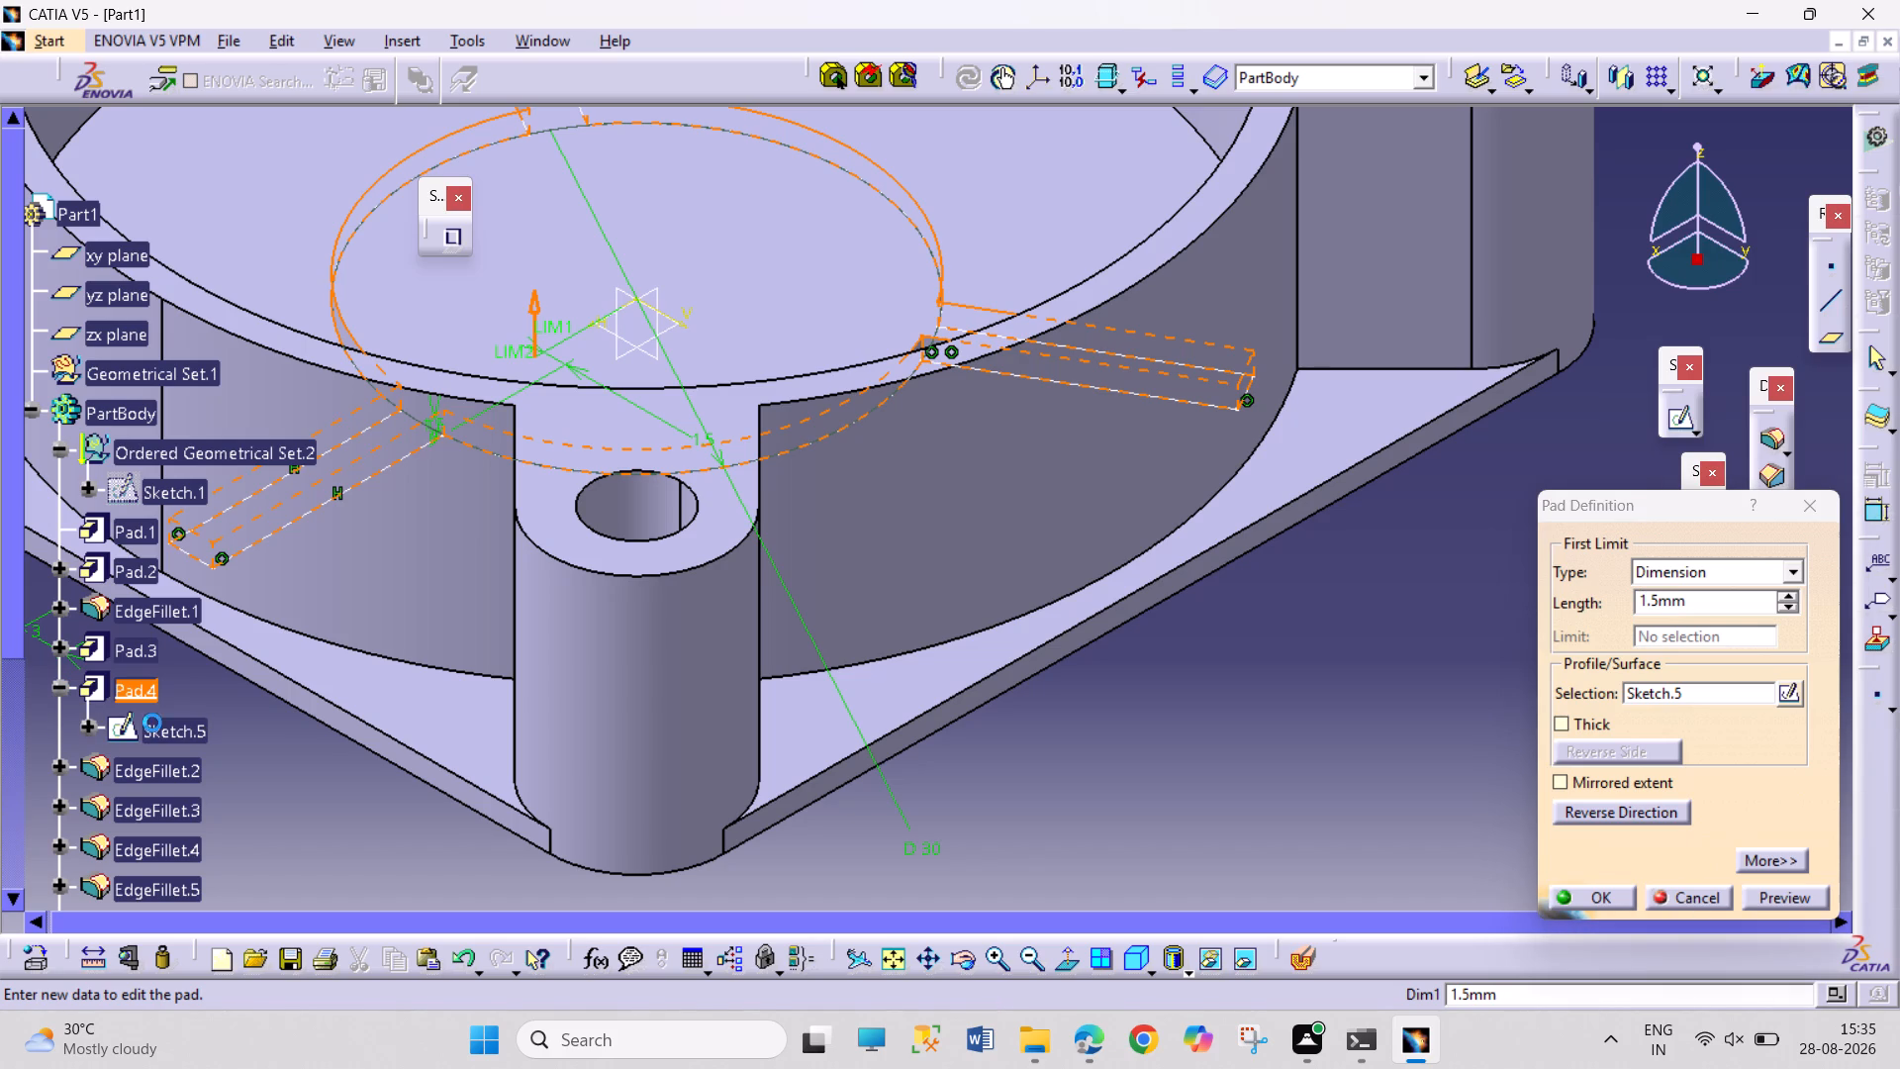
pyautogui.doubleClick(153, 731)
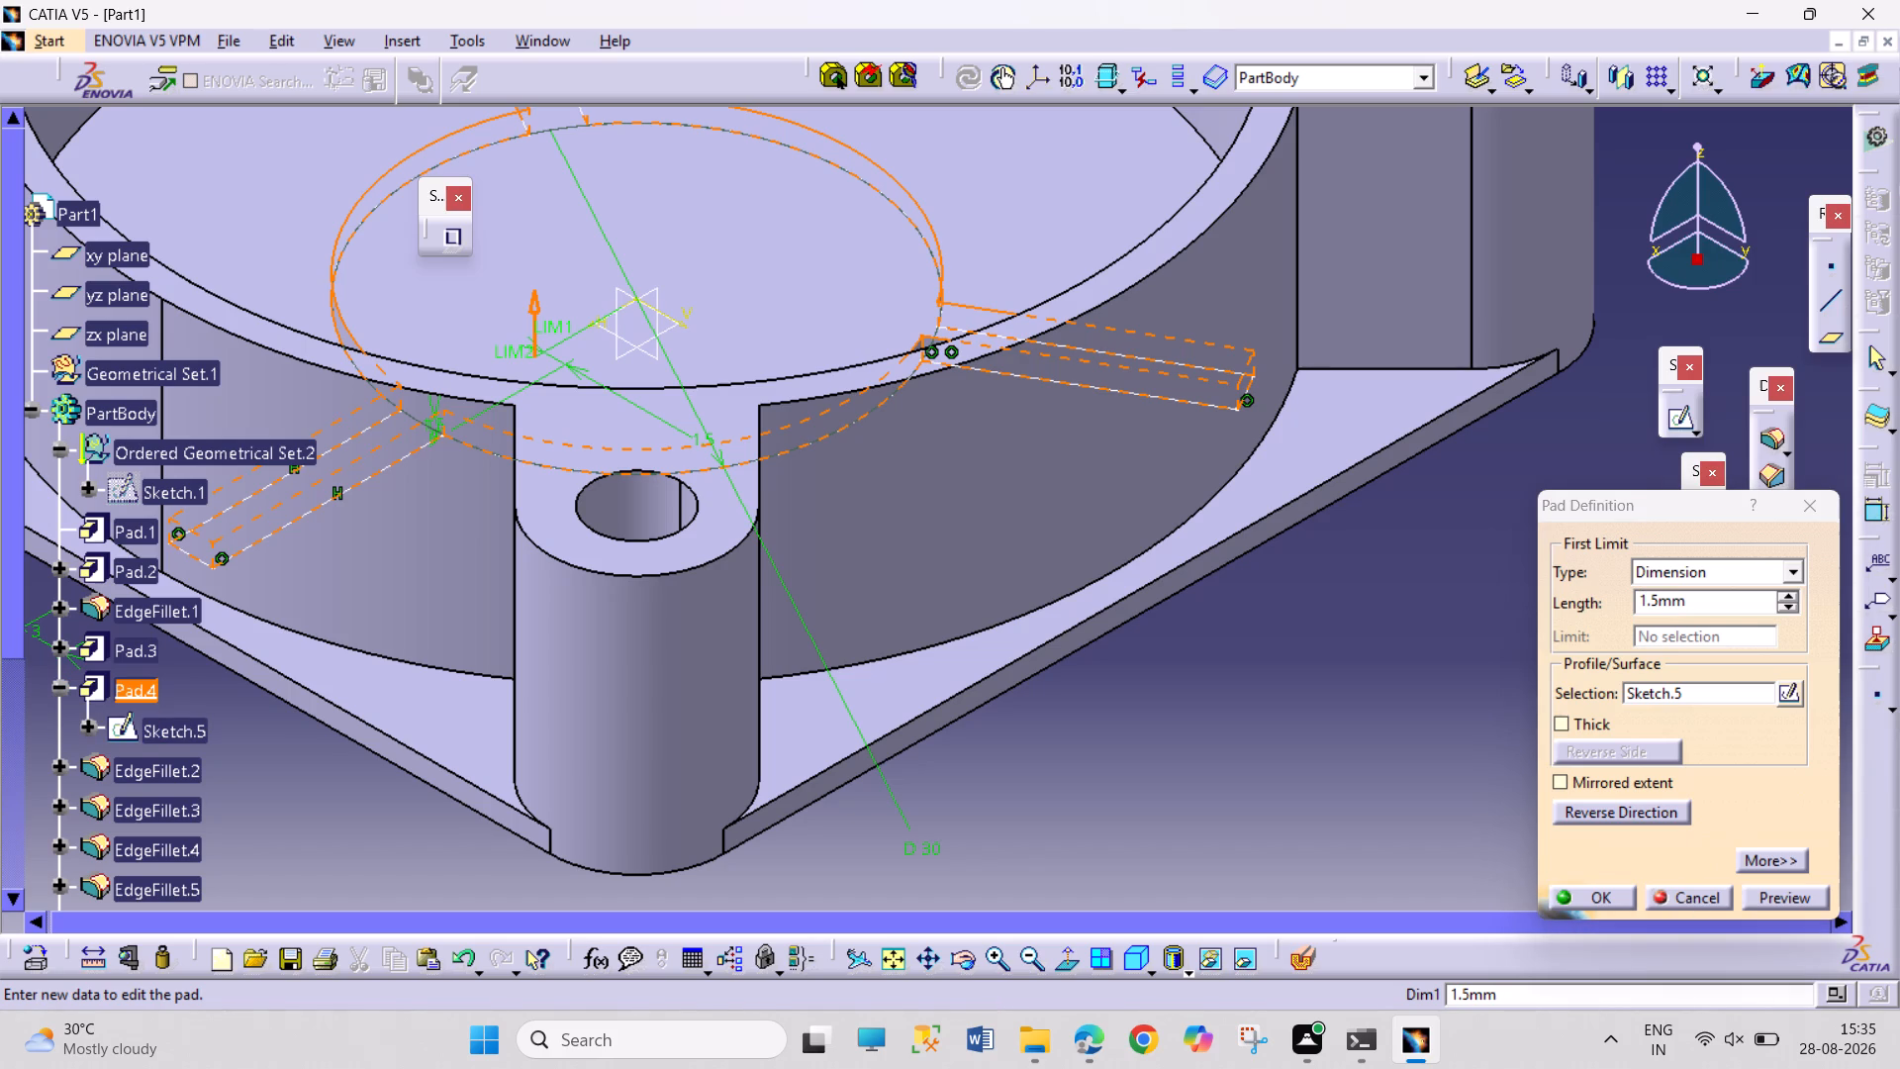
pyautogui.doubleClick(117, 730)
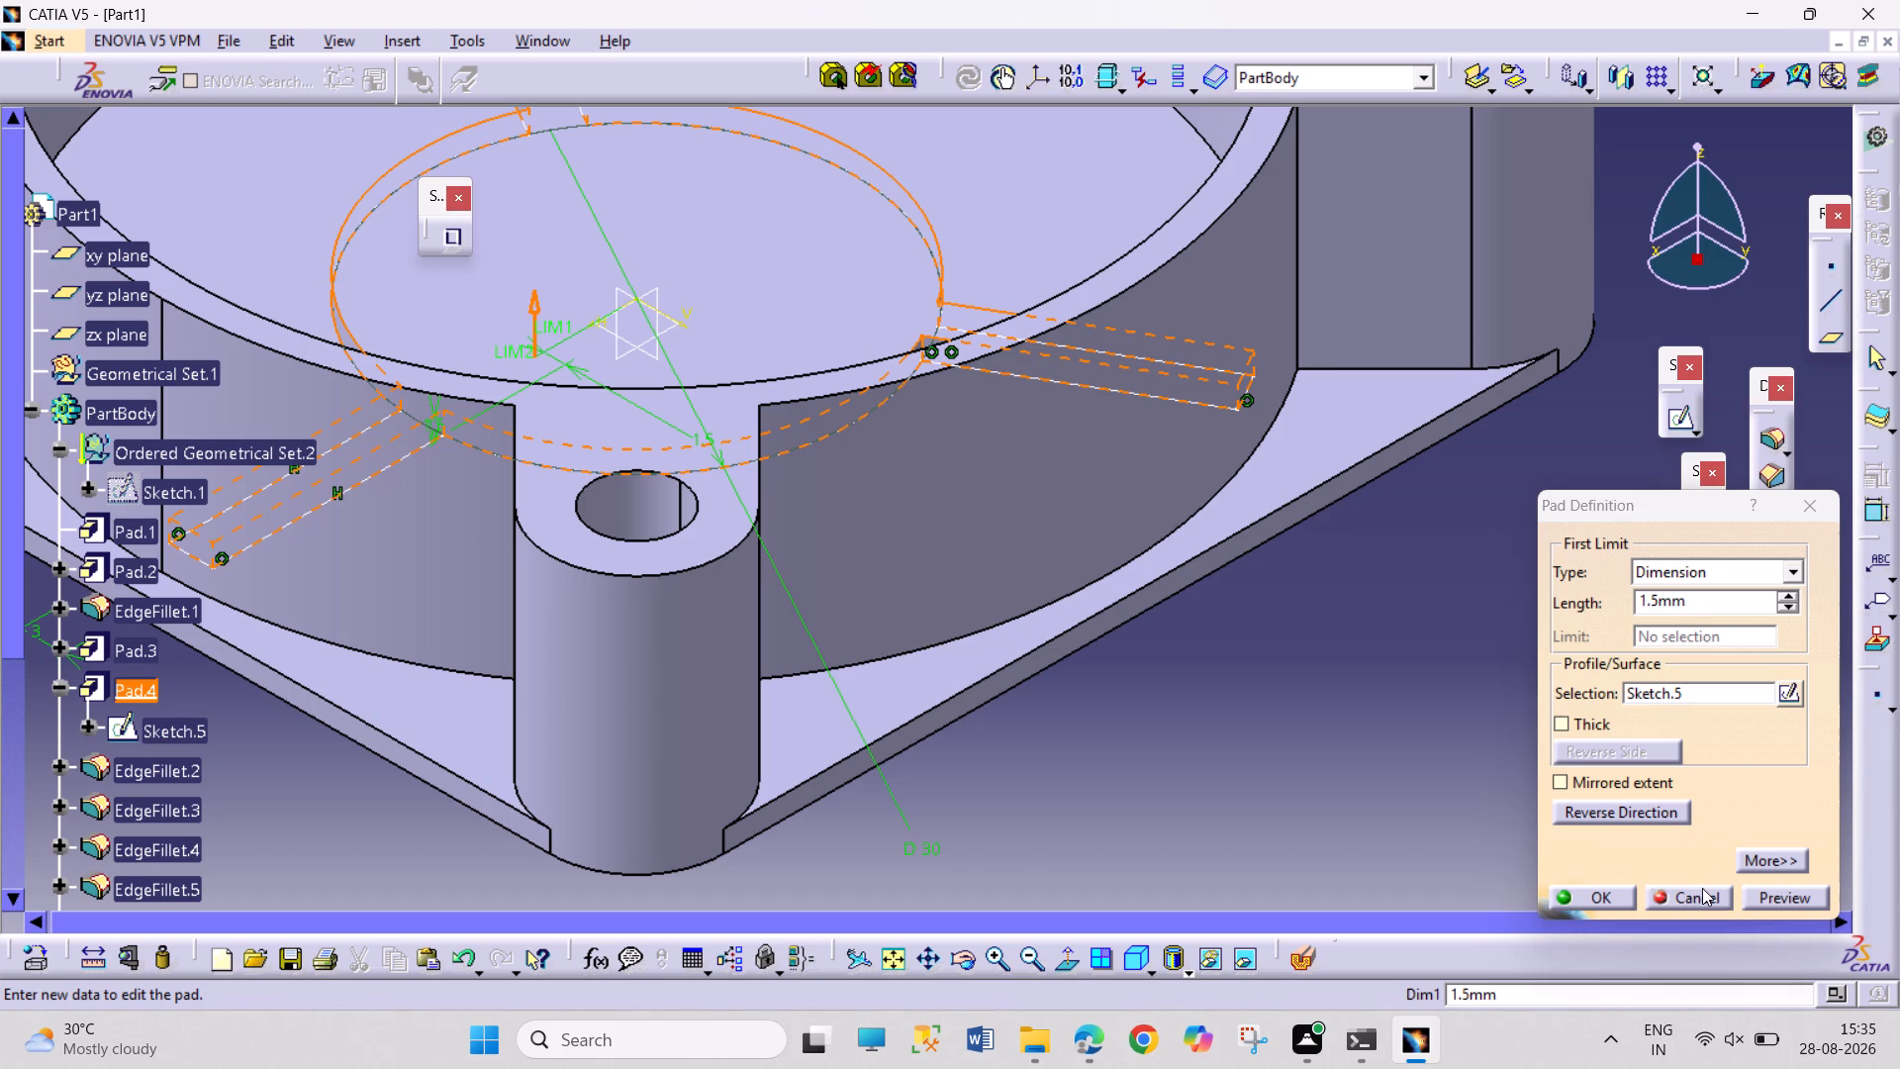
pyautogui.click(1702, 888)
# Open Pad.4's hub-and-arms sketch, examine its profile and plane relative to the base from several angles, and leave it.
pyautogui.doubleClick(116, 728)
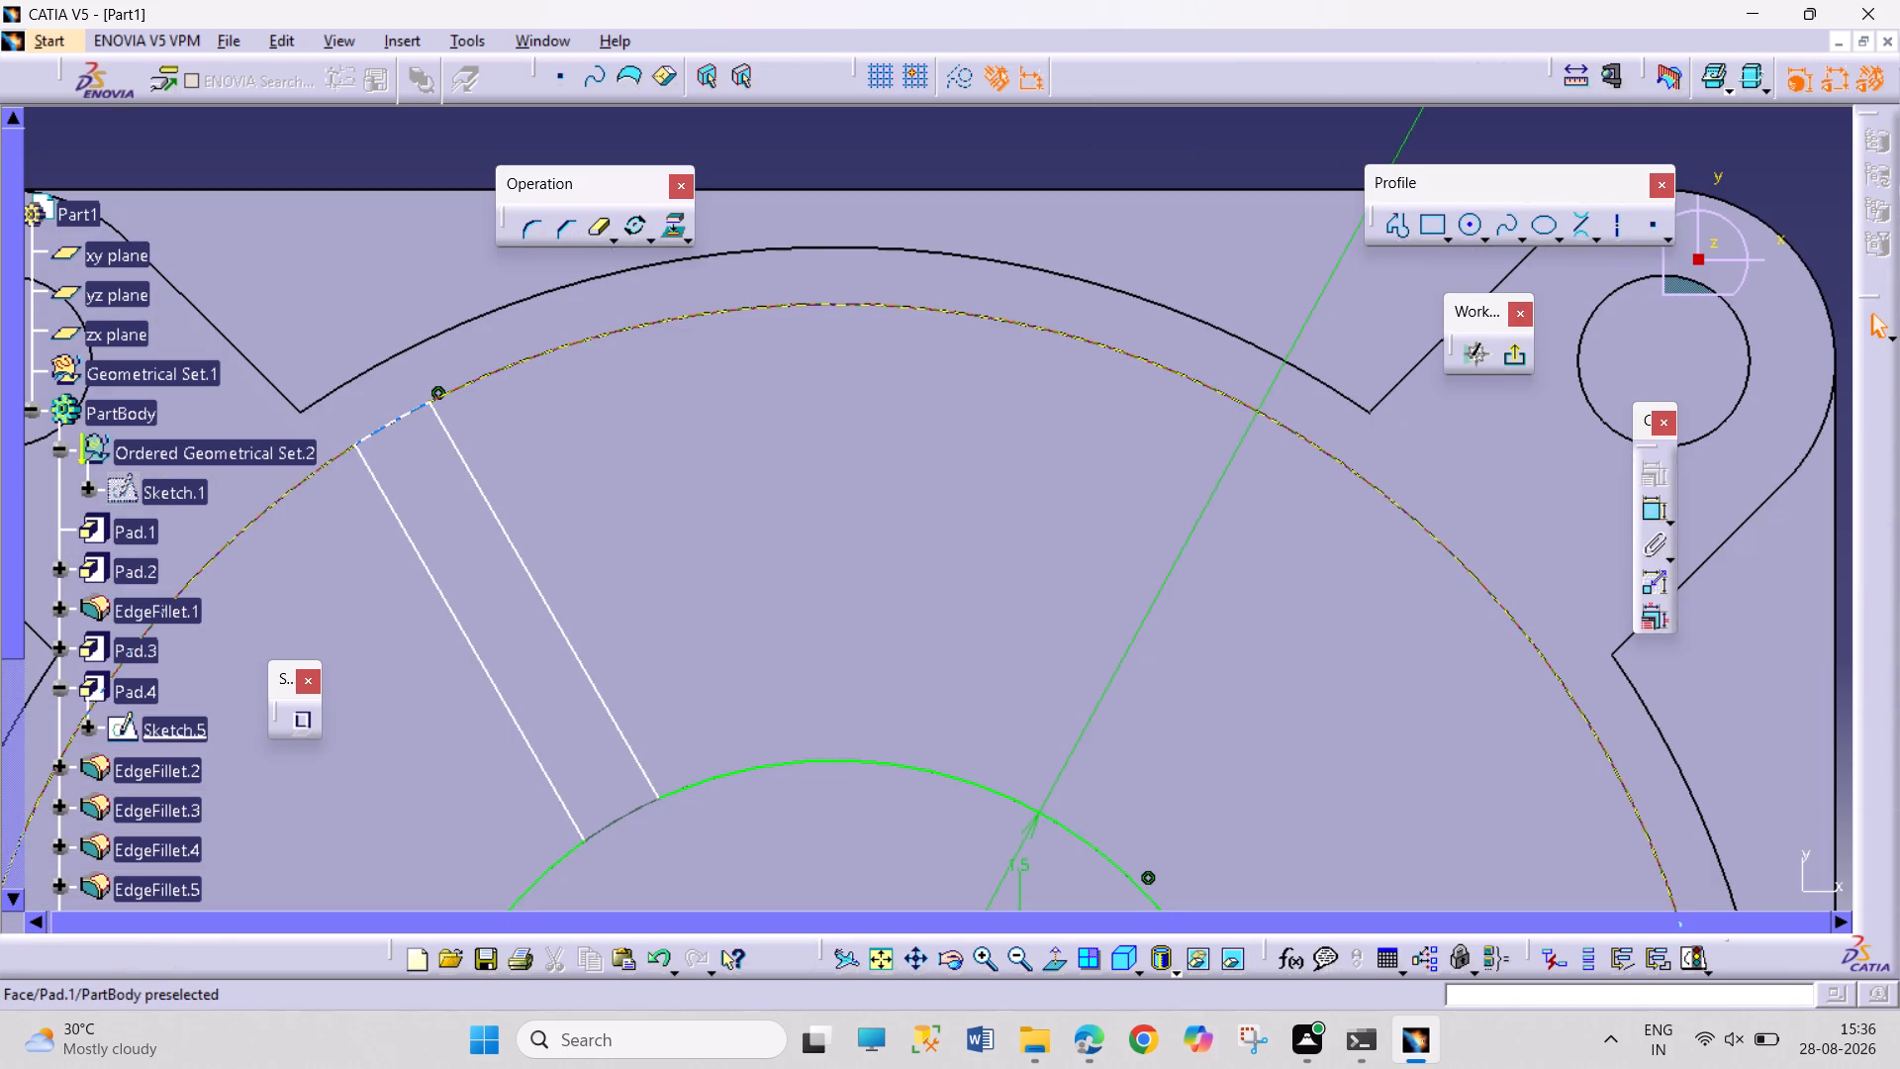
pyautogui.keyDown('ctrl'); pyautogui.moveTo(890, 602); pyautogui.dragTo(842, 719, button='middle'); pyautogui.keyUp('ctrl')
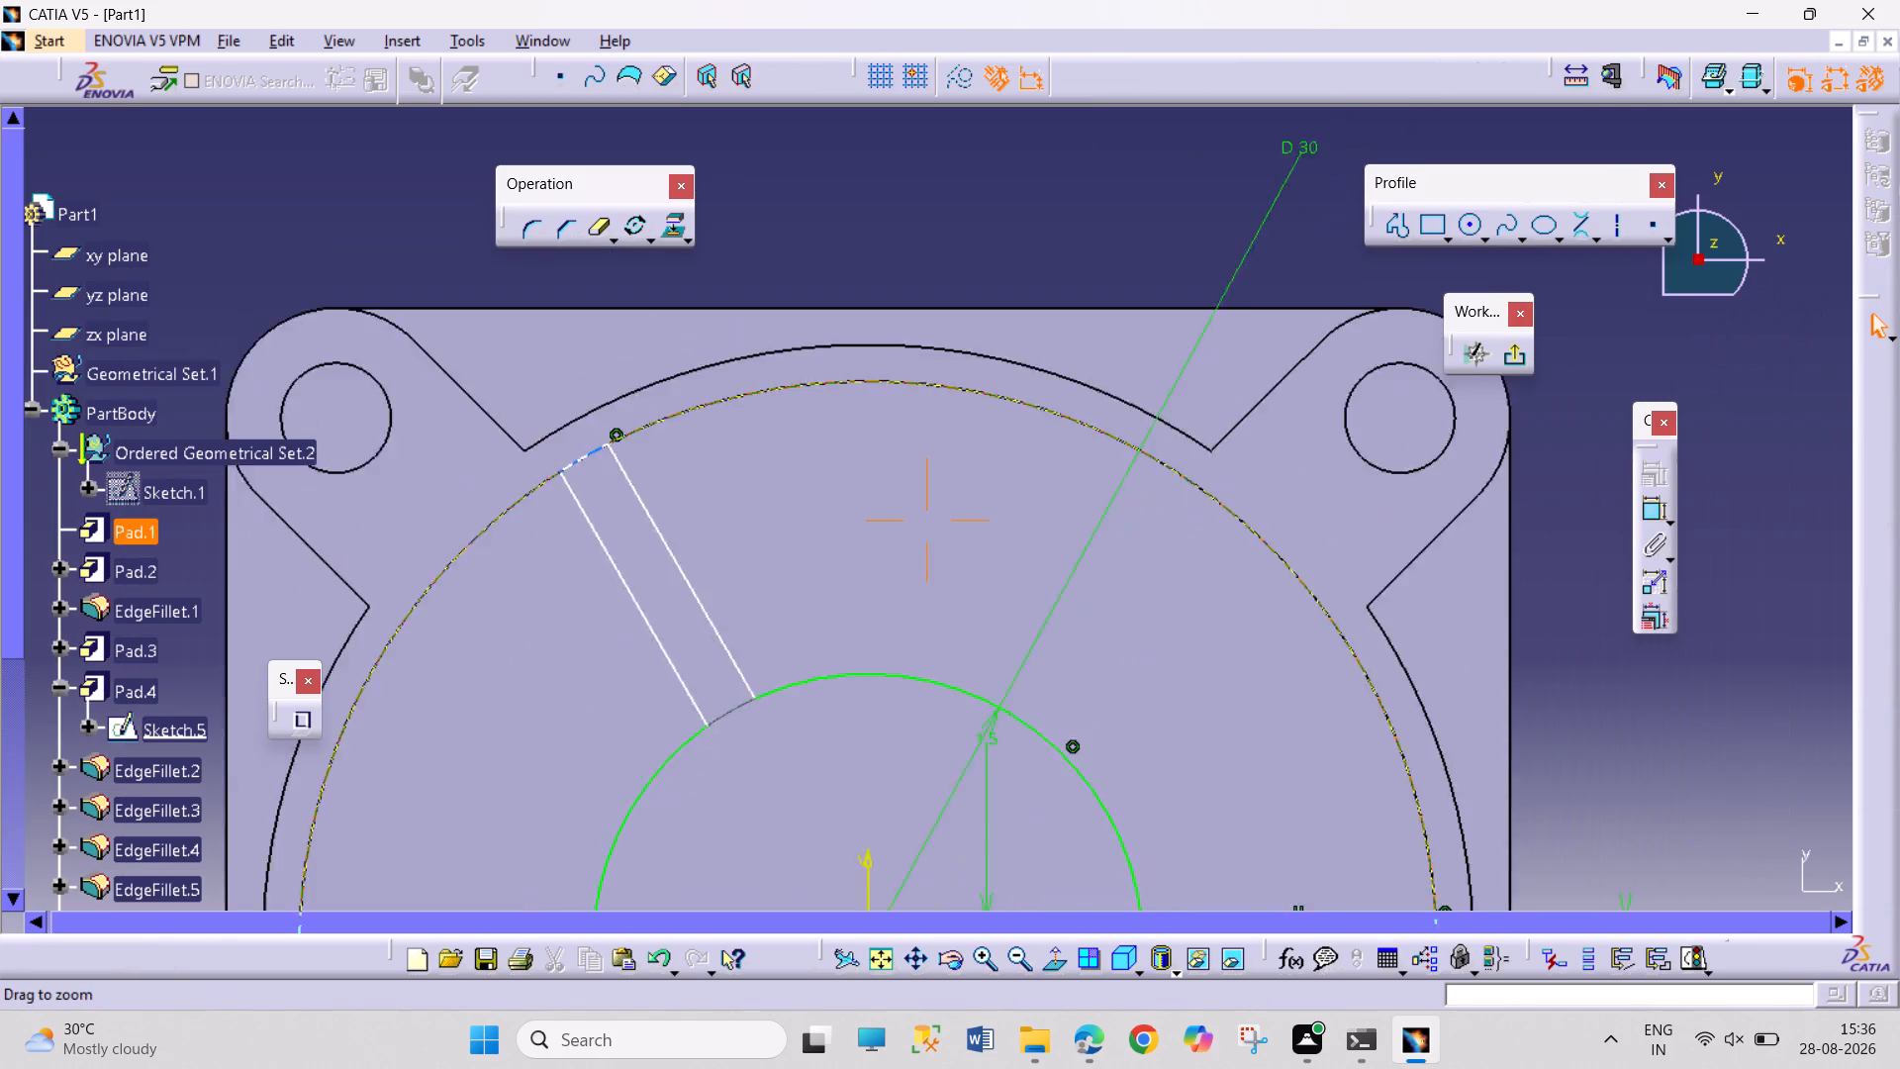
pyautogui.keyDown('ctrl'); pyautogui.moveTo(842, 719); pyautogui.dragTo(746, 889, button='middle'); pyautogui.keyUp('ctrl')
pyautogui.moveTo(1232, 826); pyautogui.dragTo(1044, 669, button='middle')
pyautogui.moveTo(1220, 830); pyautogui.dragTo(1044, 669, button='right')
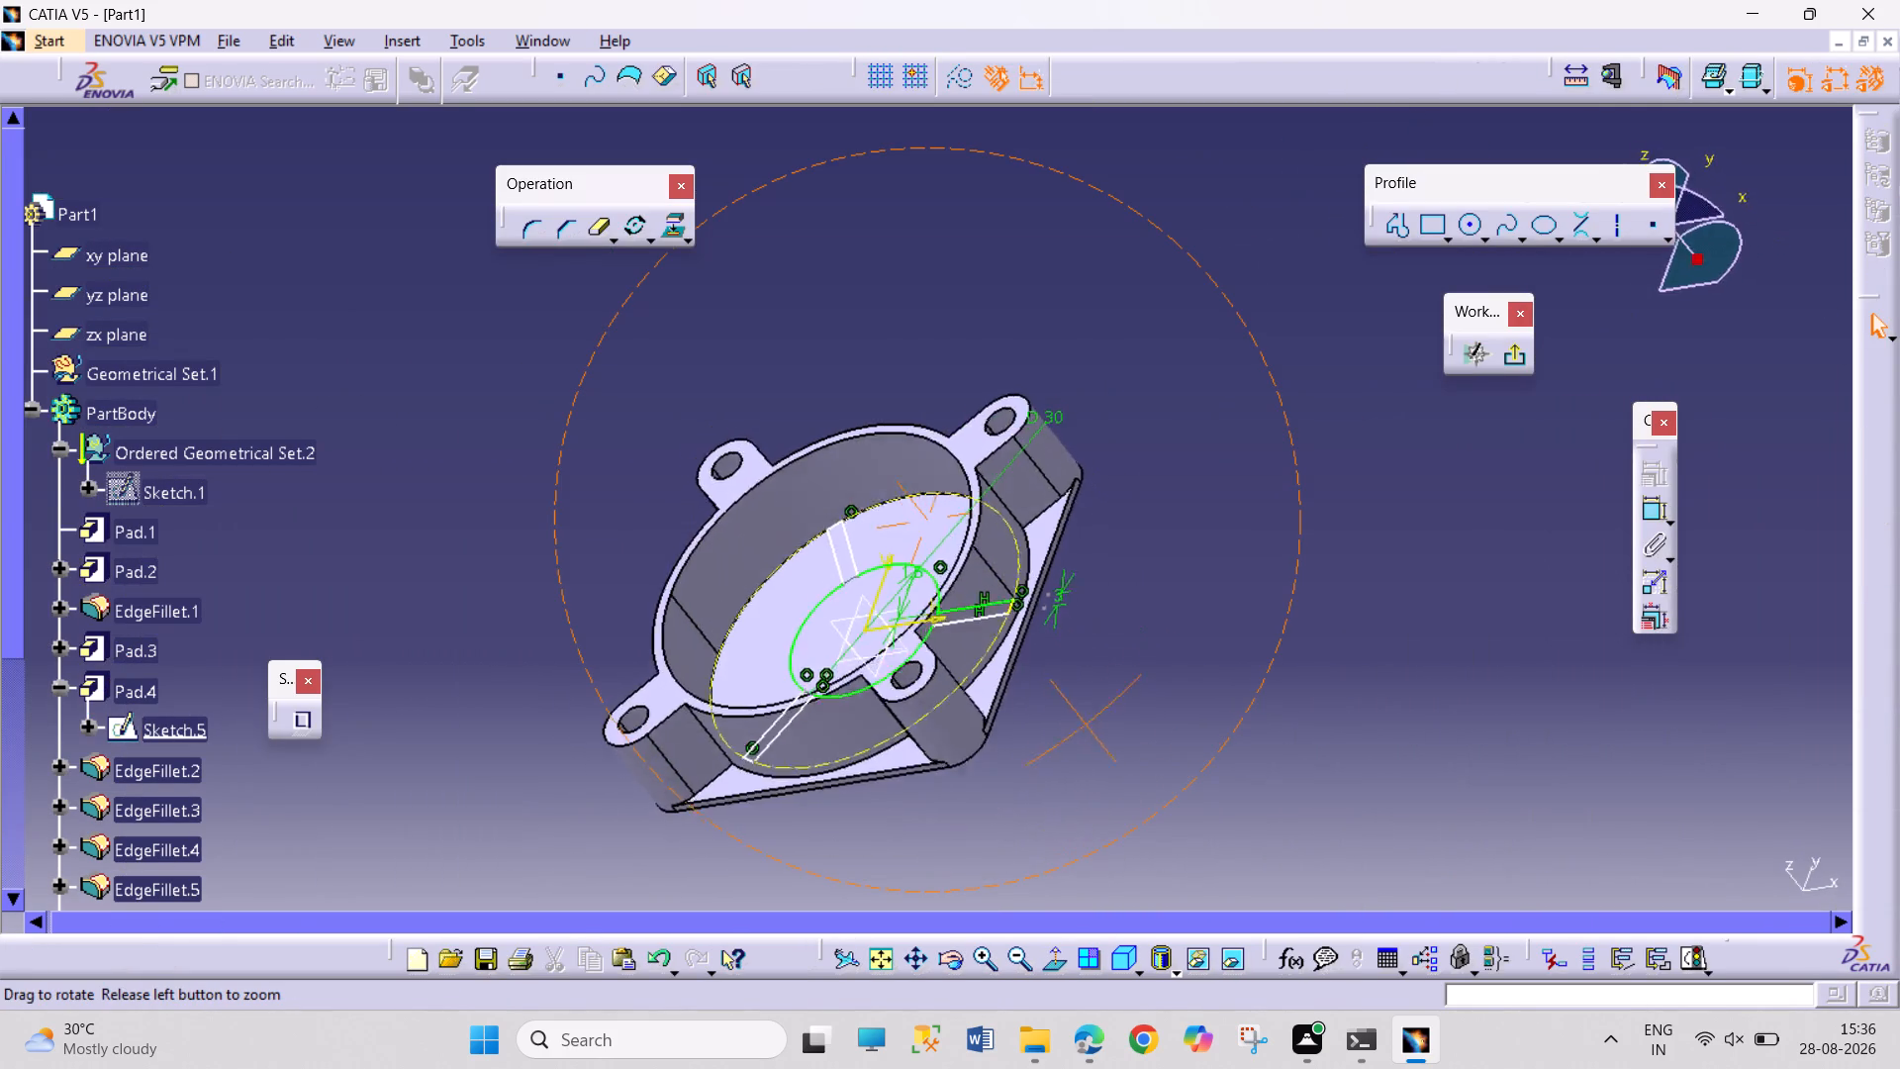
pyautogui.moveTo(1044, 669); pyautogui.dragTo(1126, 572, button='middle')
pyautogui.moveTo(1044, 669); pyautogui.dragTo(1152, 591, button='right')
pyautogui.moveTo(1127, 573); pyautogui.dragTo(1148, 584, button='middle')
pyautogui.keyDown('ctrl'); pyautogui.moveTo(948, 844); pyautogui.dragTo(951, 785, button='middle'); pyautogui.keyUp('ctrl')
pyautogui.moveTo(1089, 826); pyautogui.dragTo(1048, 768, button='middle')
pyautogui.moveTo(1089, 826); pyautogui.dragTo(1048, 768, button='right')
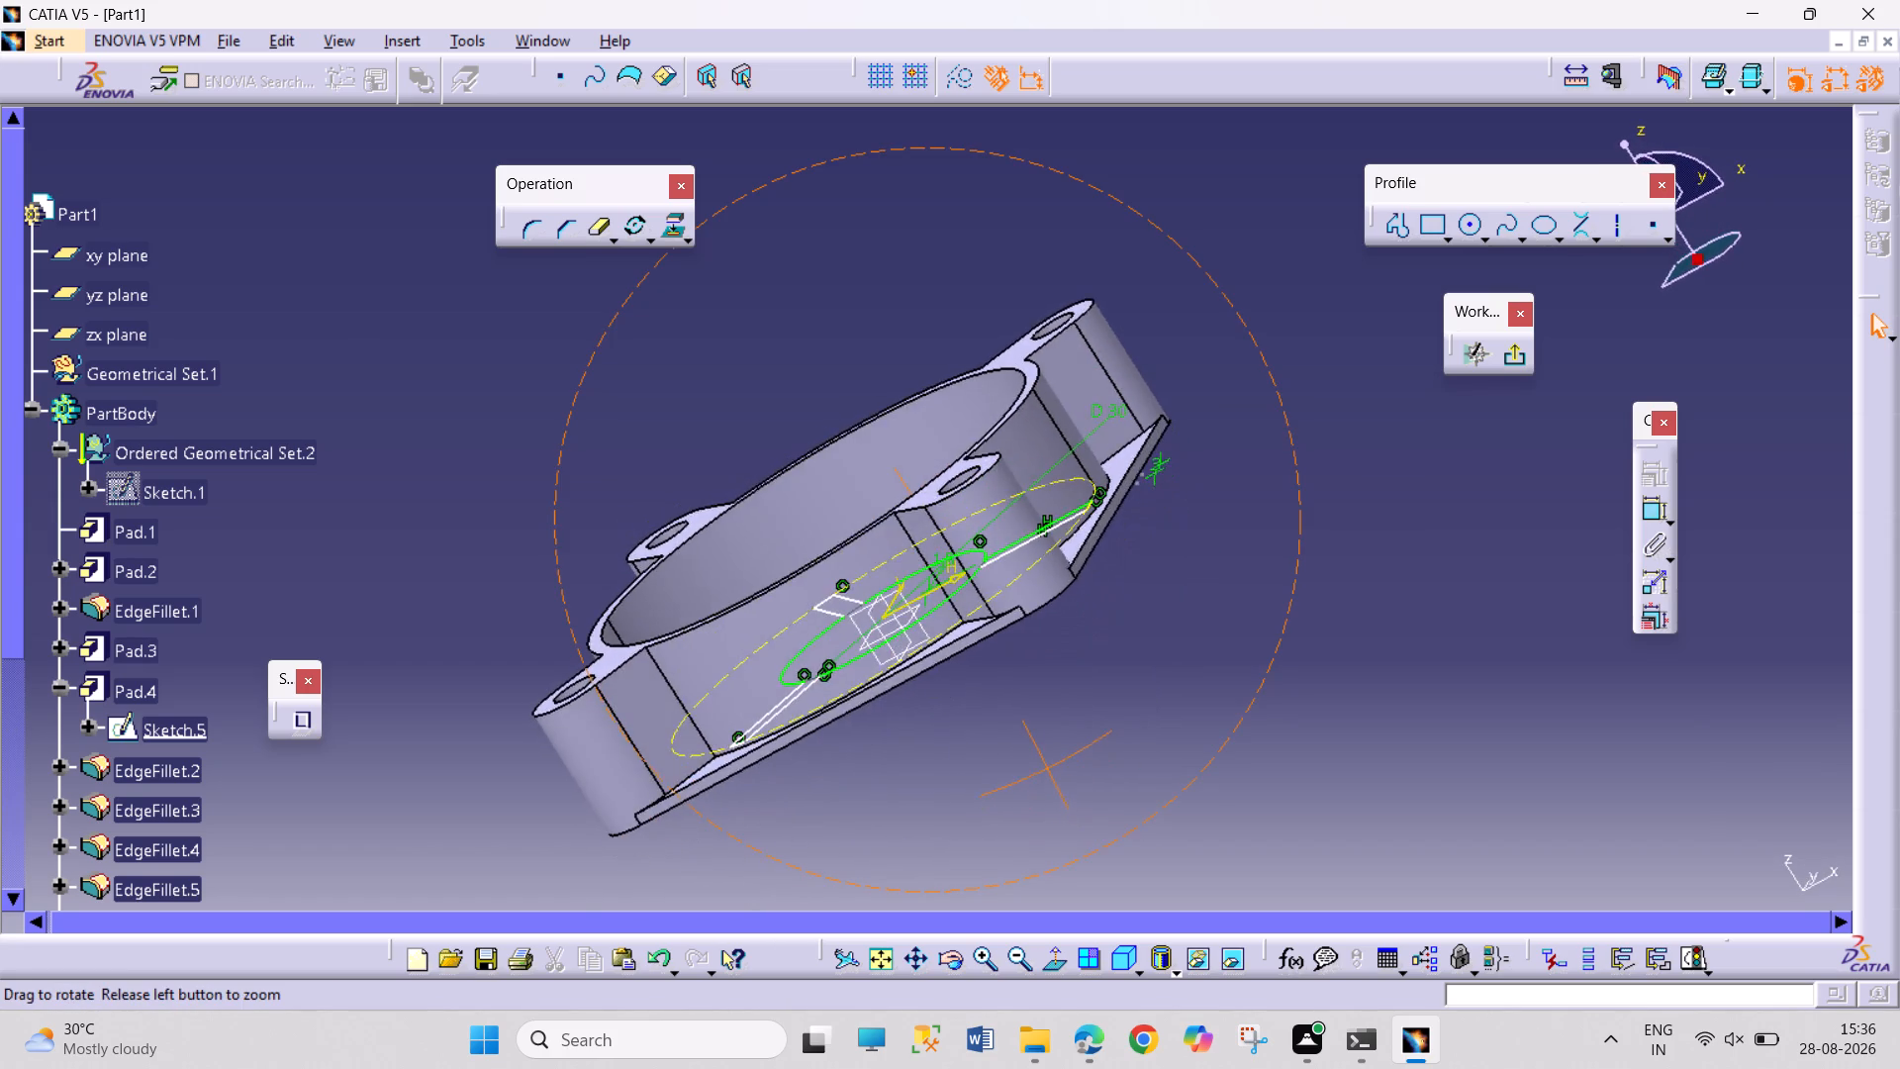
pyautogui.moveTo(1048, 768); pyautogui.dragTo(1103, 728, button='middle')
pyautogui.moveTo(1048, 768); pyautogui.dragTo(1103, 728, button='right')
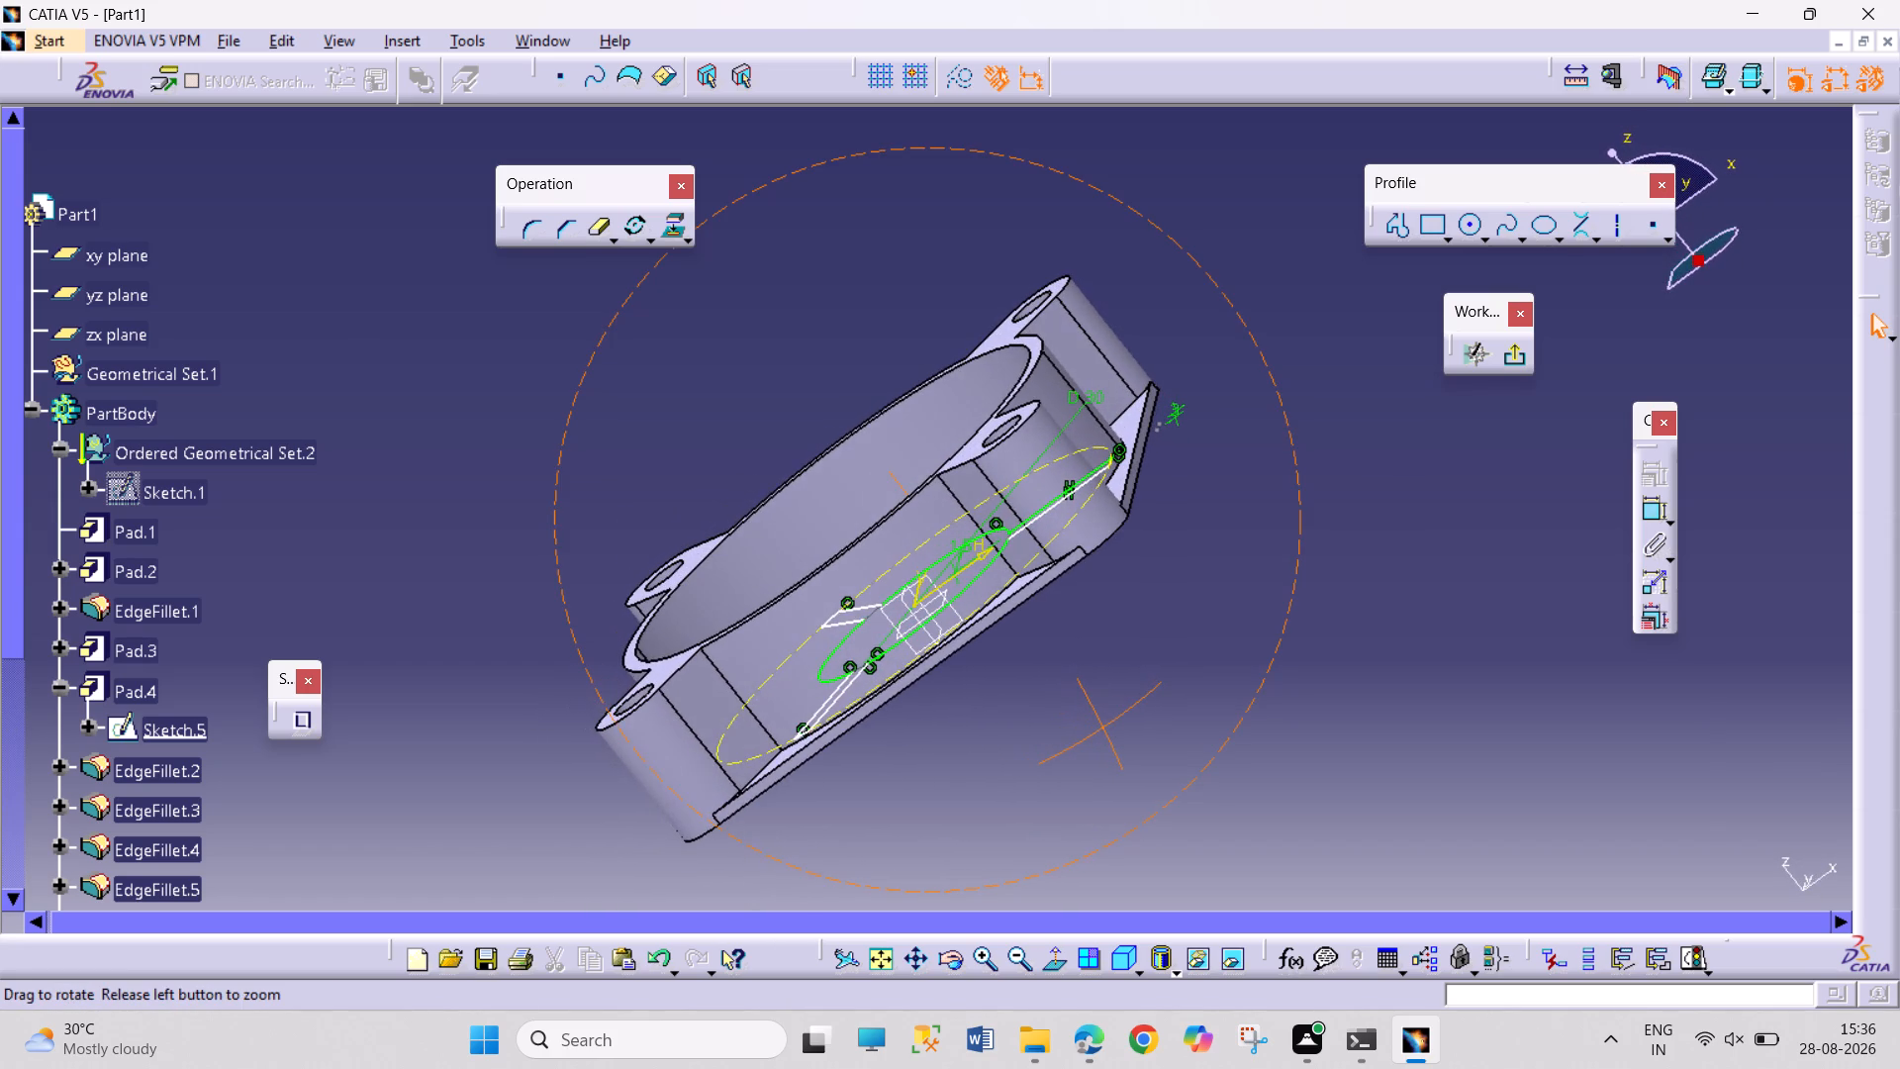
pyautogui.moveTo(1103, 728); pyautogui.dragTo(1084, 711, button='middle')
pyautogui.moveTo(1103, 728); pyautogui.dragTo(1084, 711, button='right')
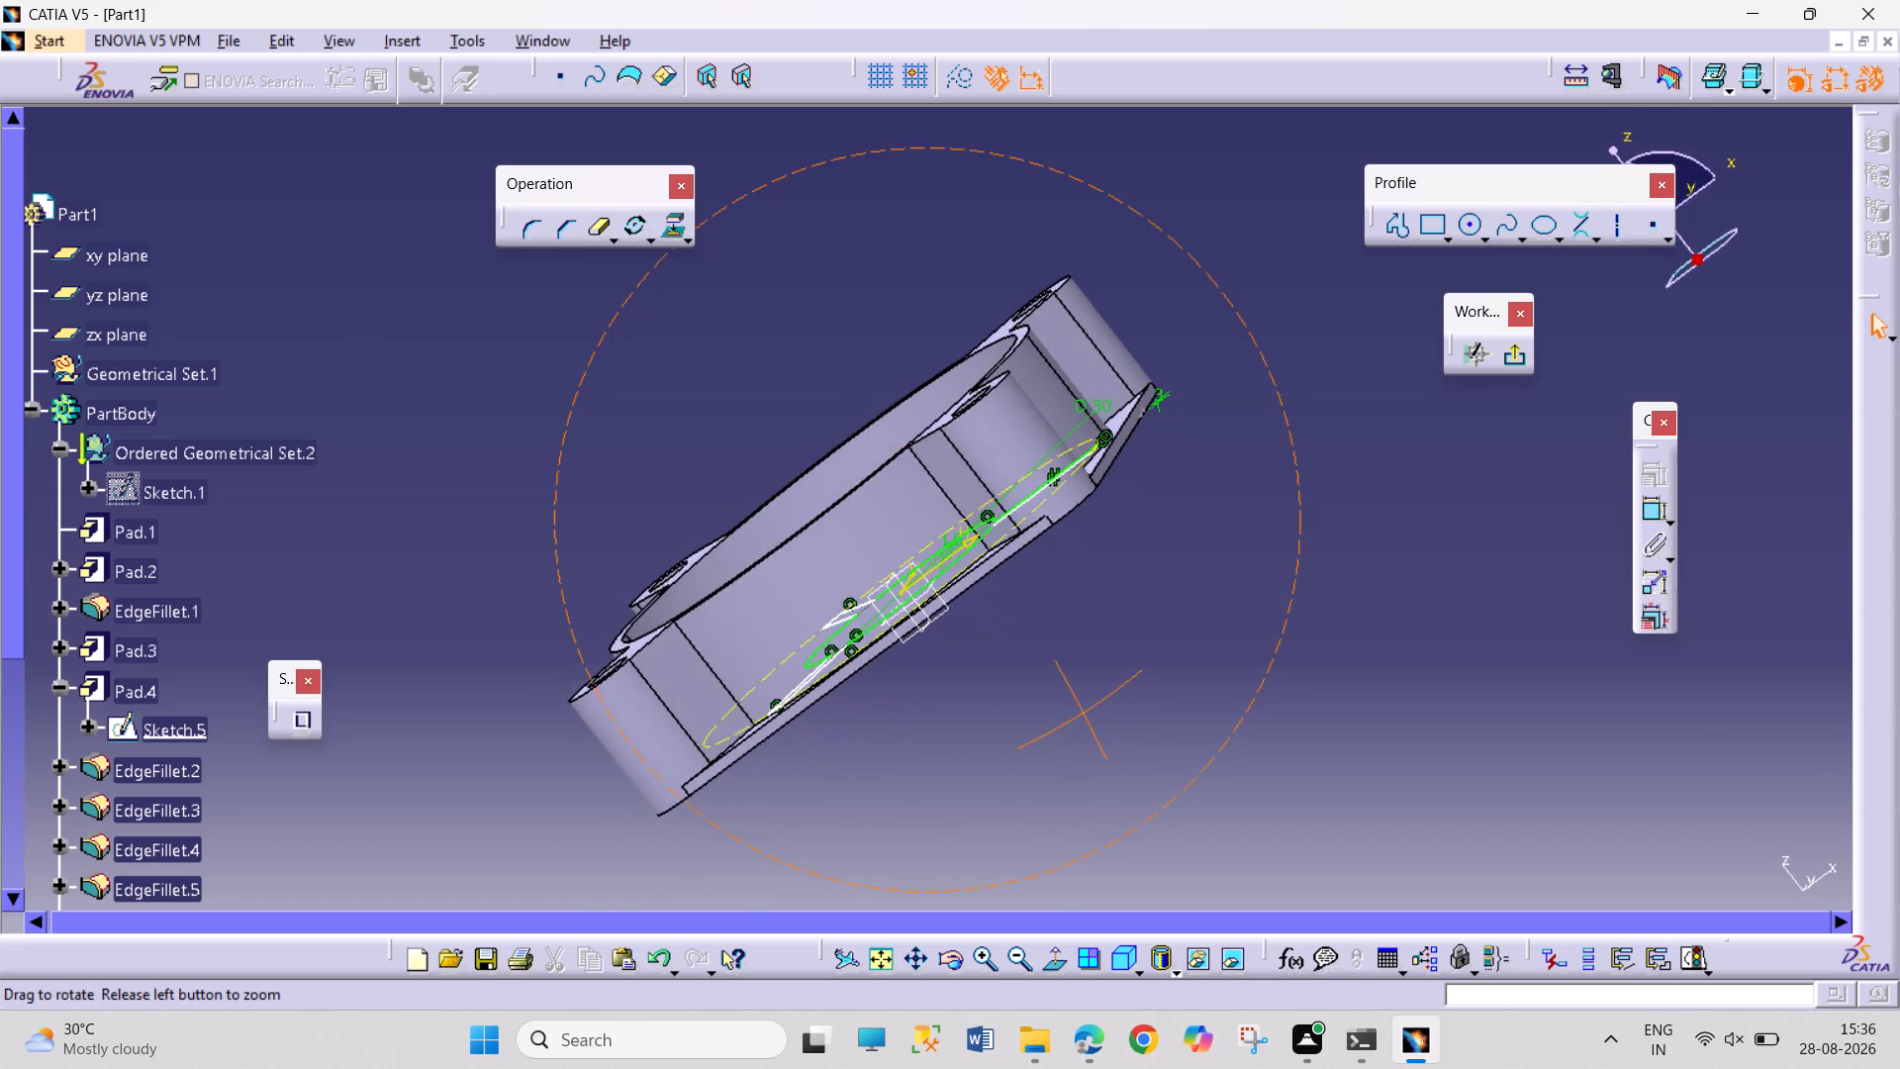
pyautogui.moveTo(1084, 711); pyautogui.dragTo(1095, 649, button='middle')
pyautogui.moveTo(1084, 711); pyautogui.dragTo(1095, 656, button='right')
pyautogui.keyDown('ctrl'); pyautogui.moveTo(982, 763); pyautogui.dragTo(1044, 655, button='middle'); pyautogui.keyUp('ctrl')
pyautogui.moveTo(1077, 611); pyautogui.dragTo(1090, 649, button='middle')
pyautogui.moveTo(1082, 628); pyautogui.dragTo(1090, 649, button='right')
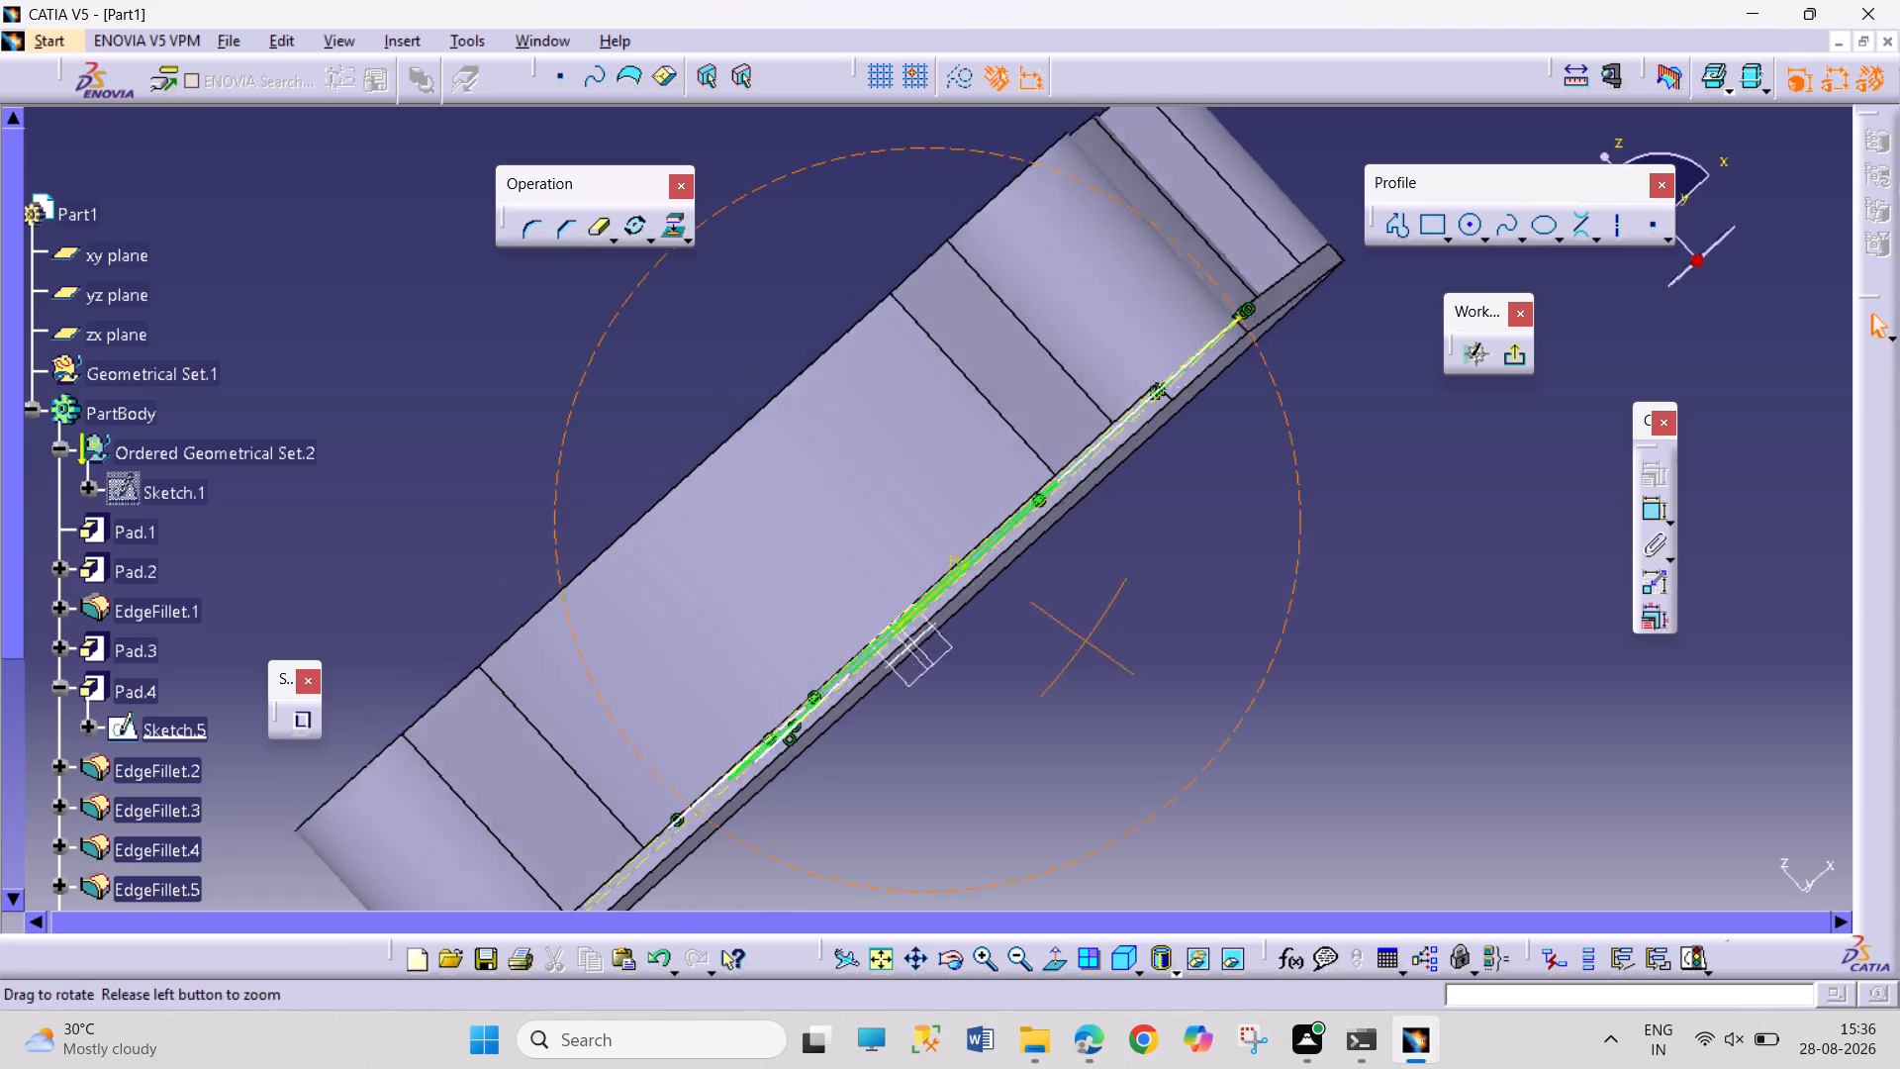
pyautogui.moveTo(1090, 649); pyautogui.dragTo(1126, 689, button='middle')
pyautogui.moveTo(1090, 649); pyautogui.dragTo(1126, 689, button='right')
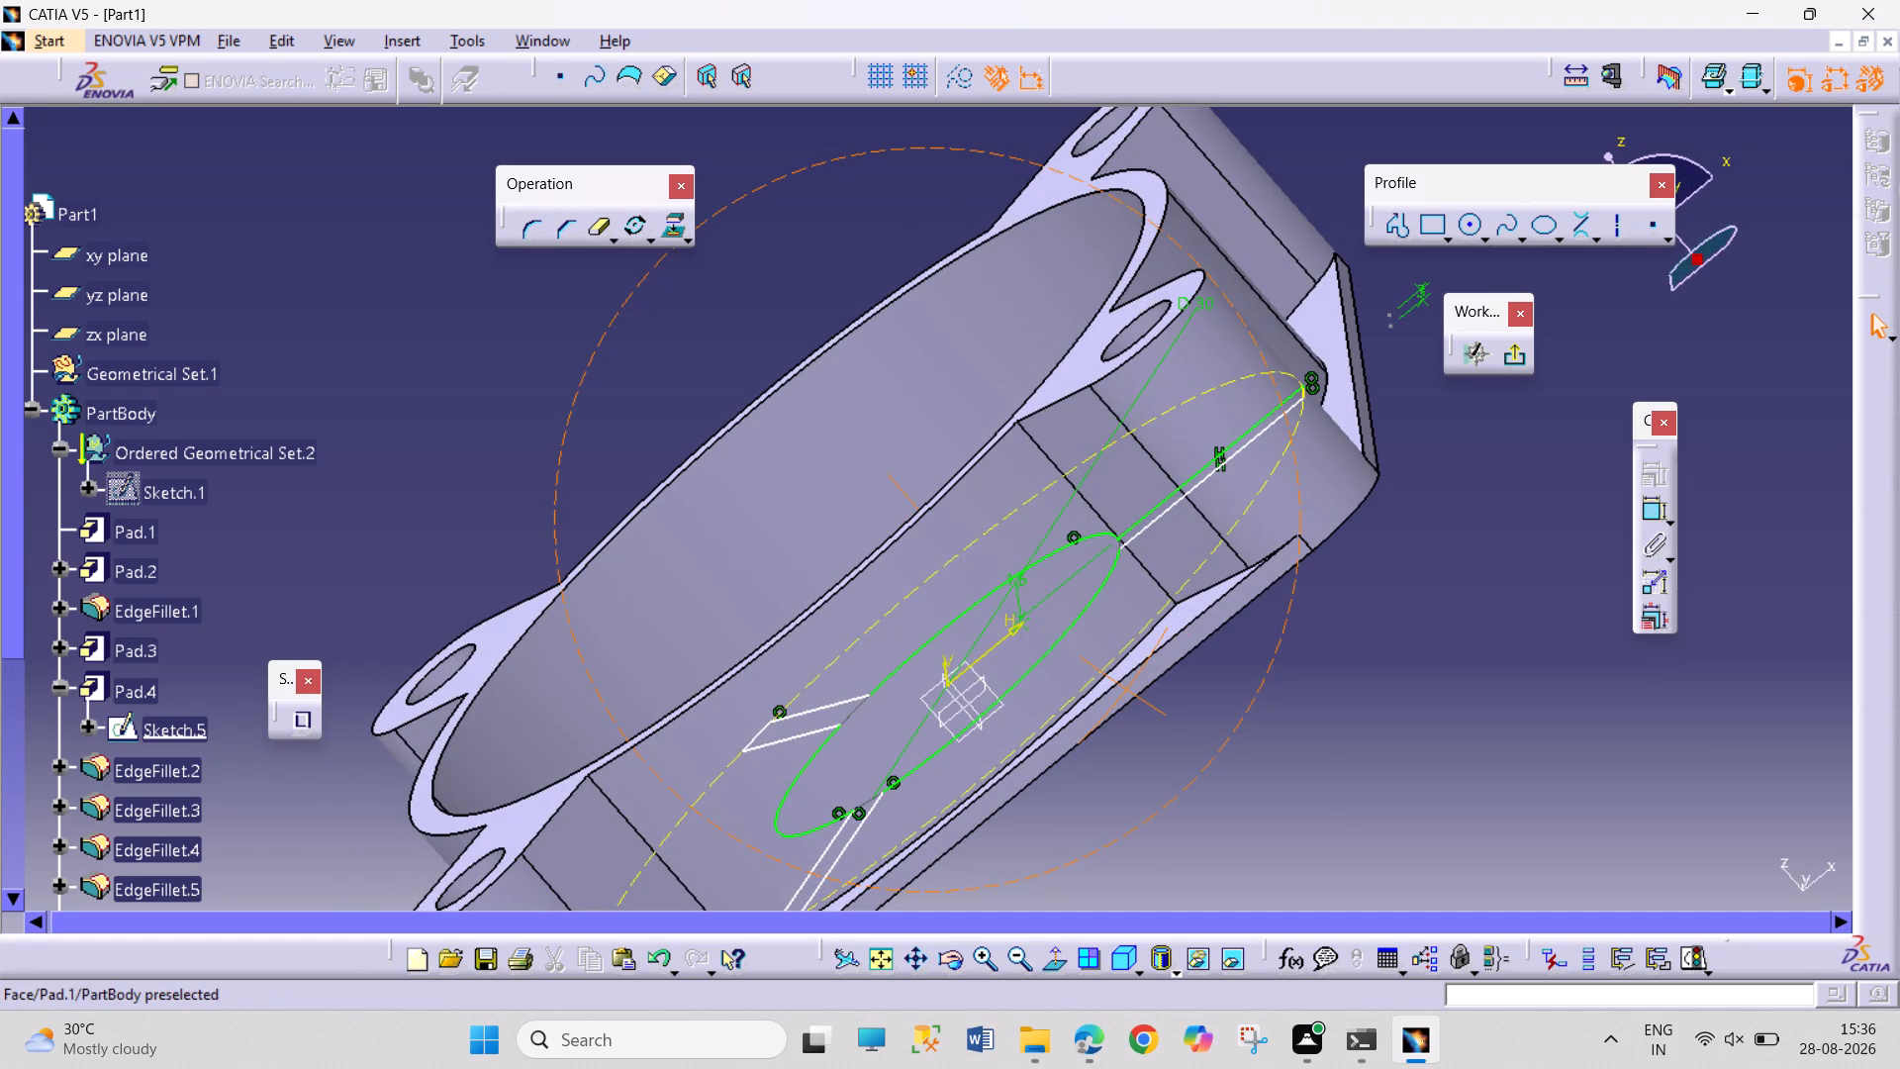
pyautogui.click(1512, 344)
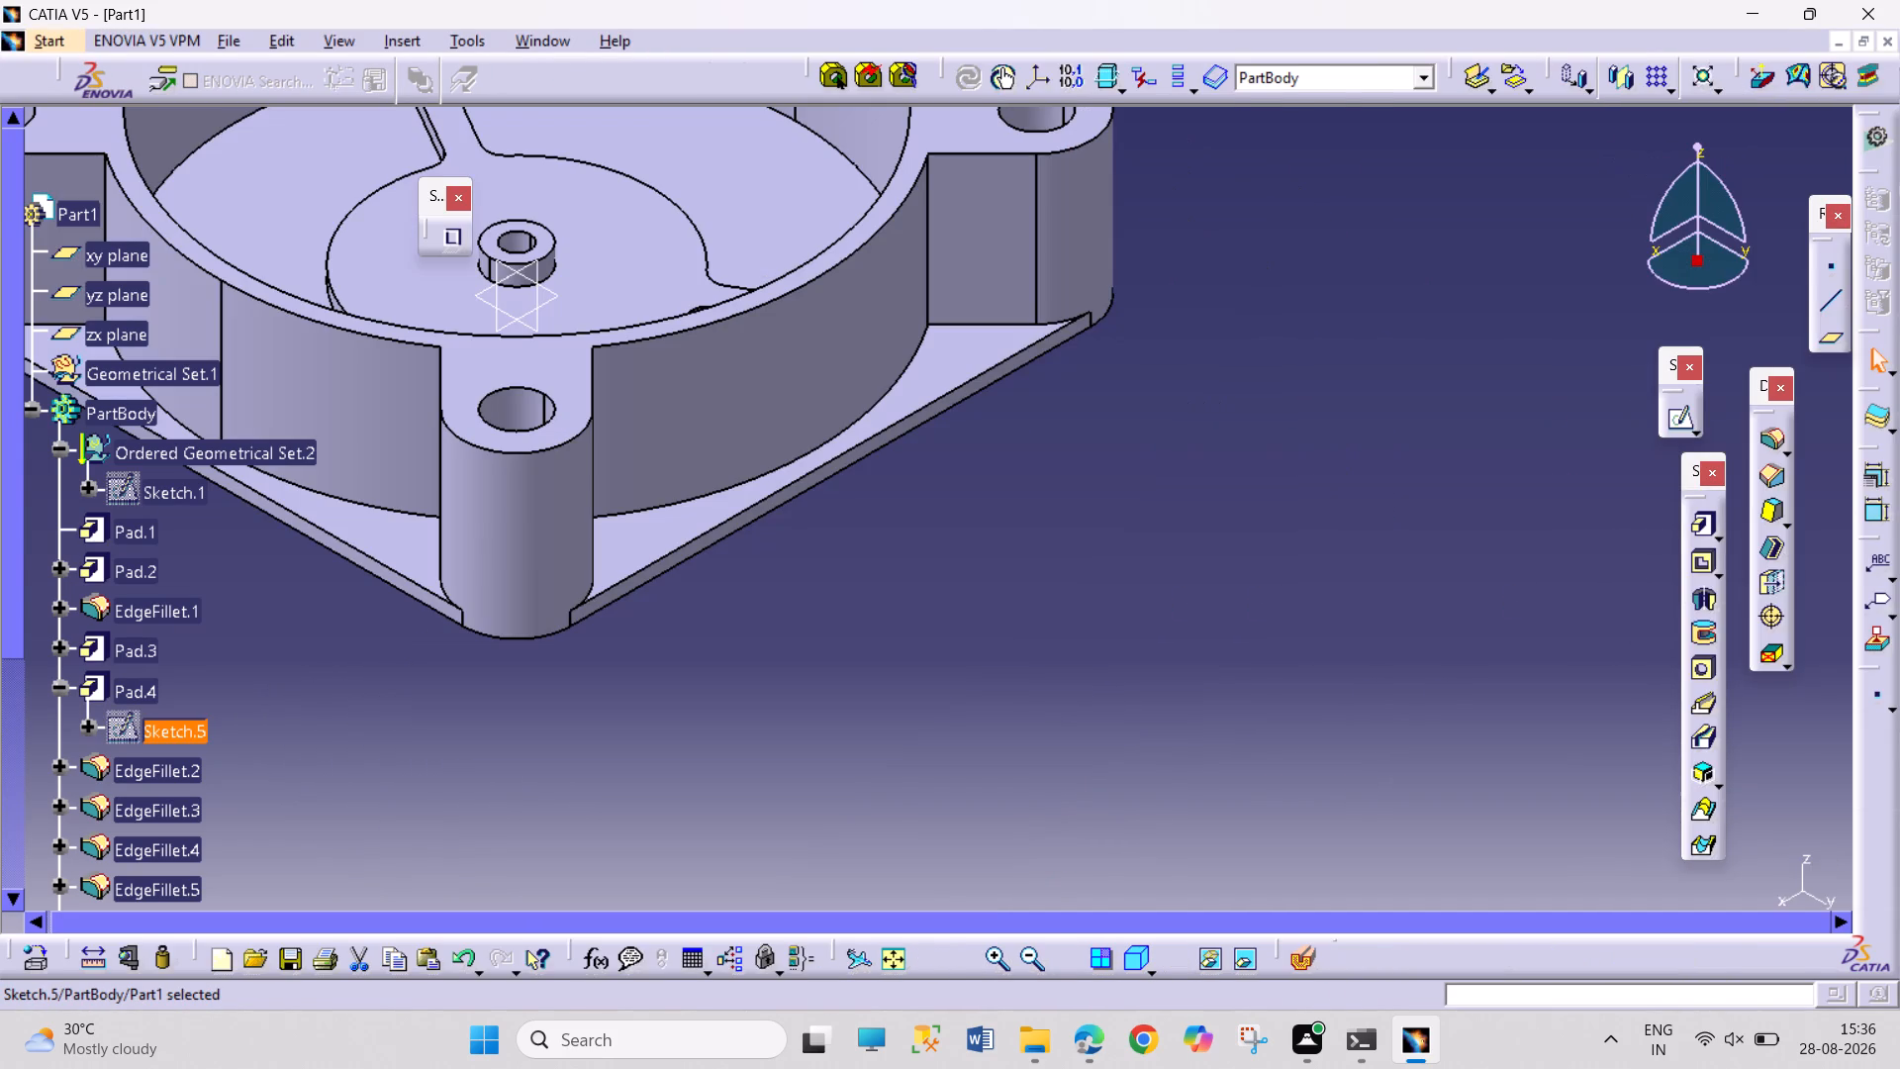
# After checking Detail D and Pad.5's definition, delete the 3 mm inner circle from Pad.5's sketch and leave the sketch.
pyautogui.click(1175, 724)
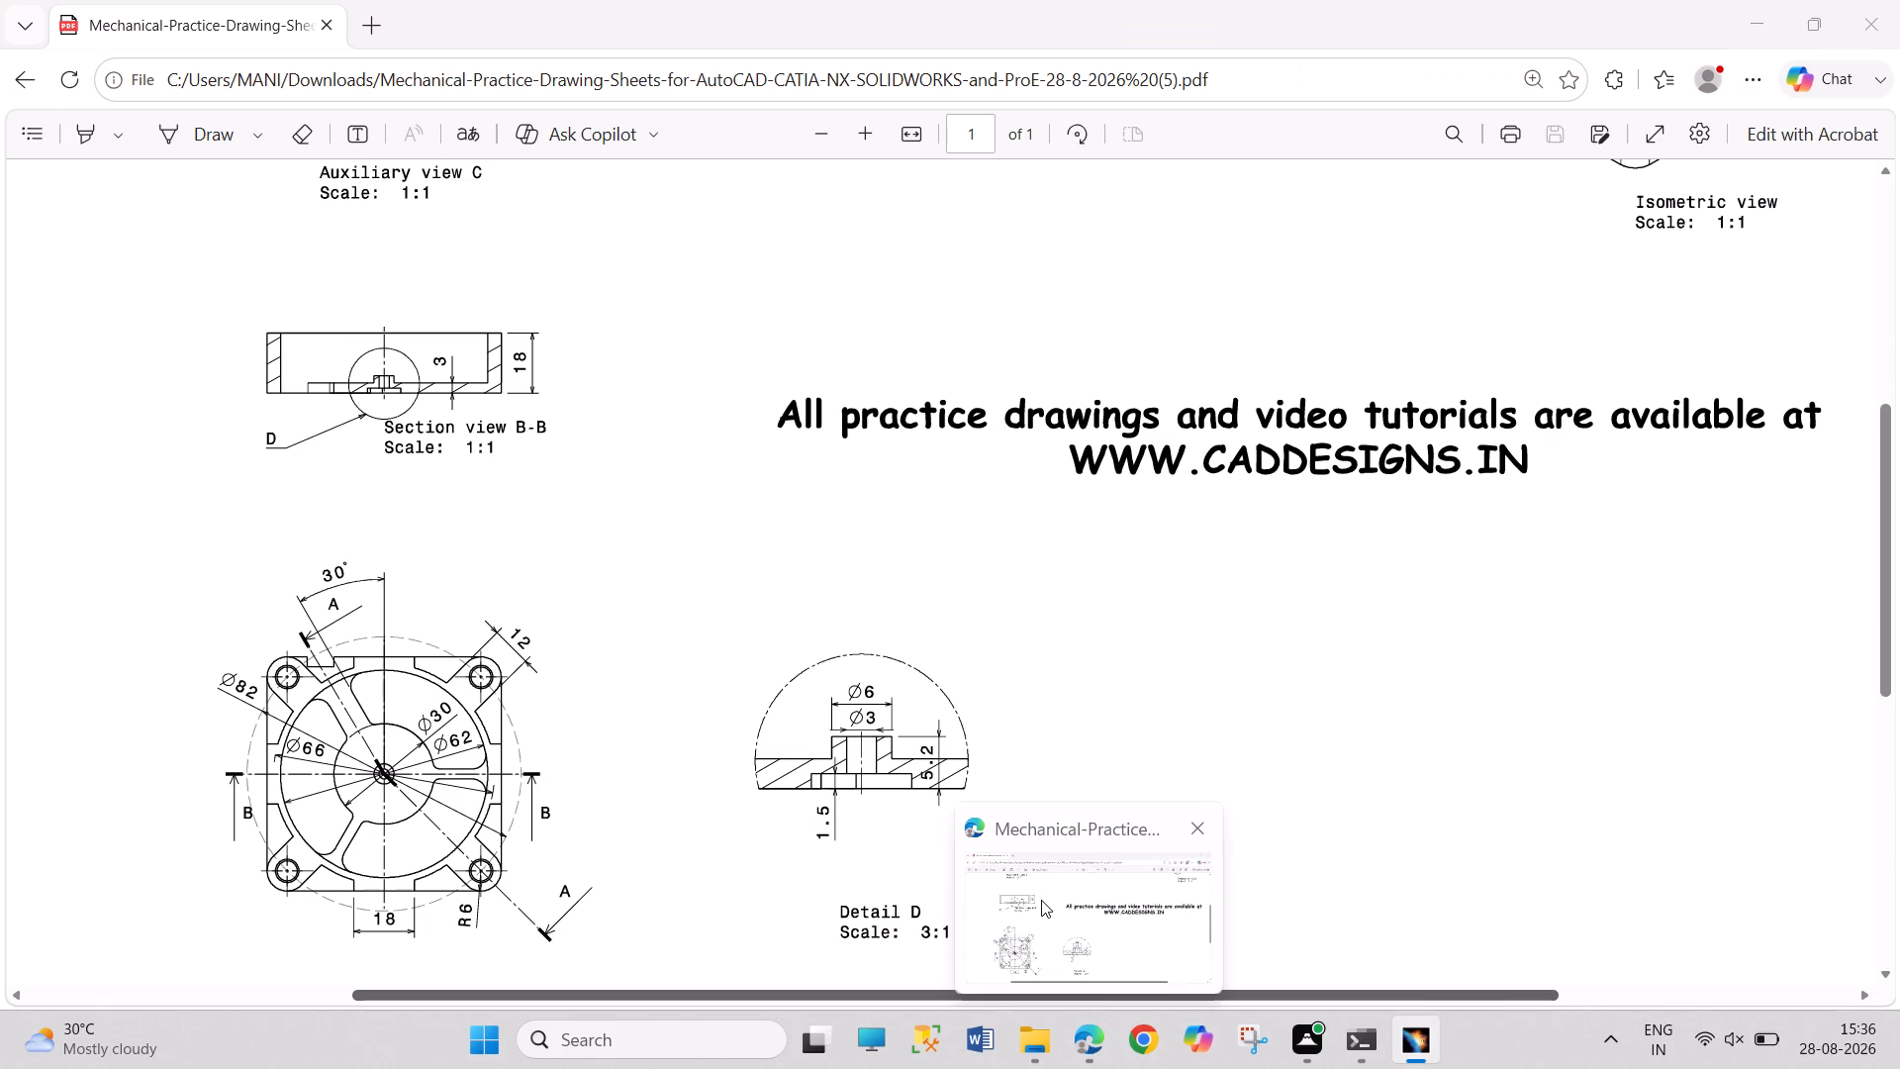
pyautogui.scroll(-1, 153, 640)
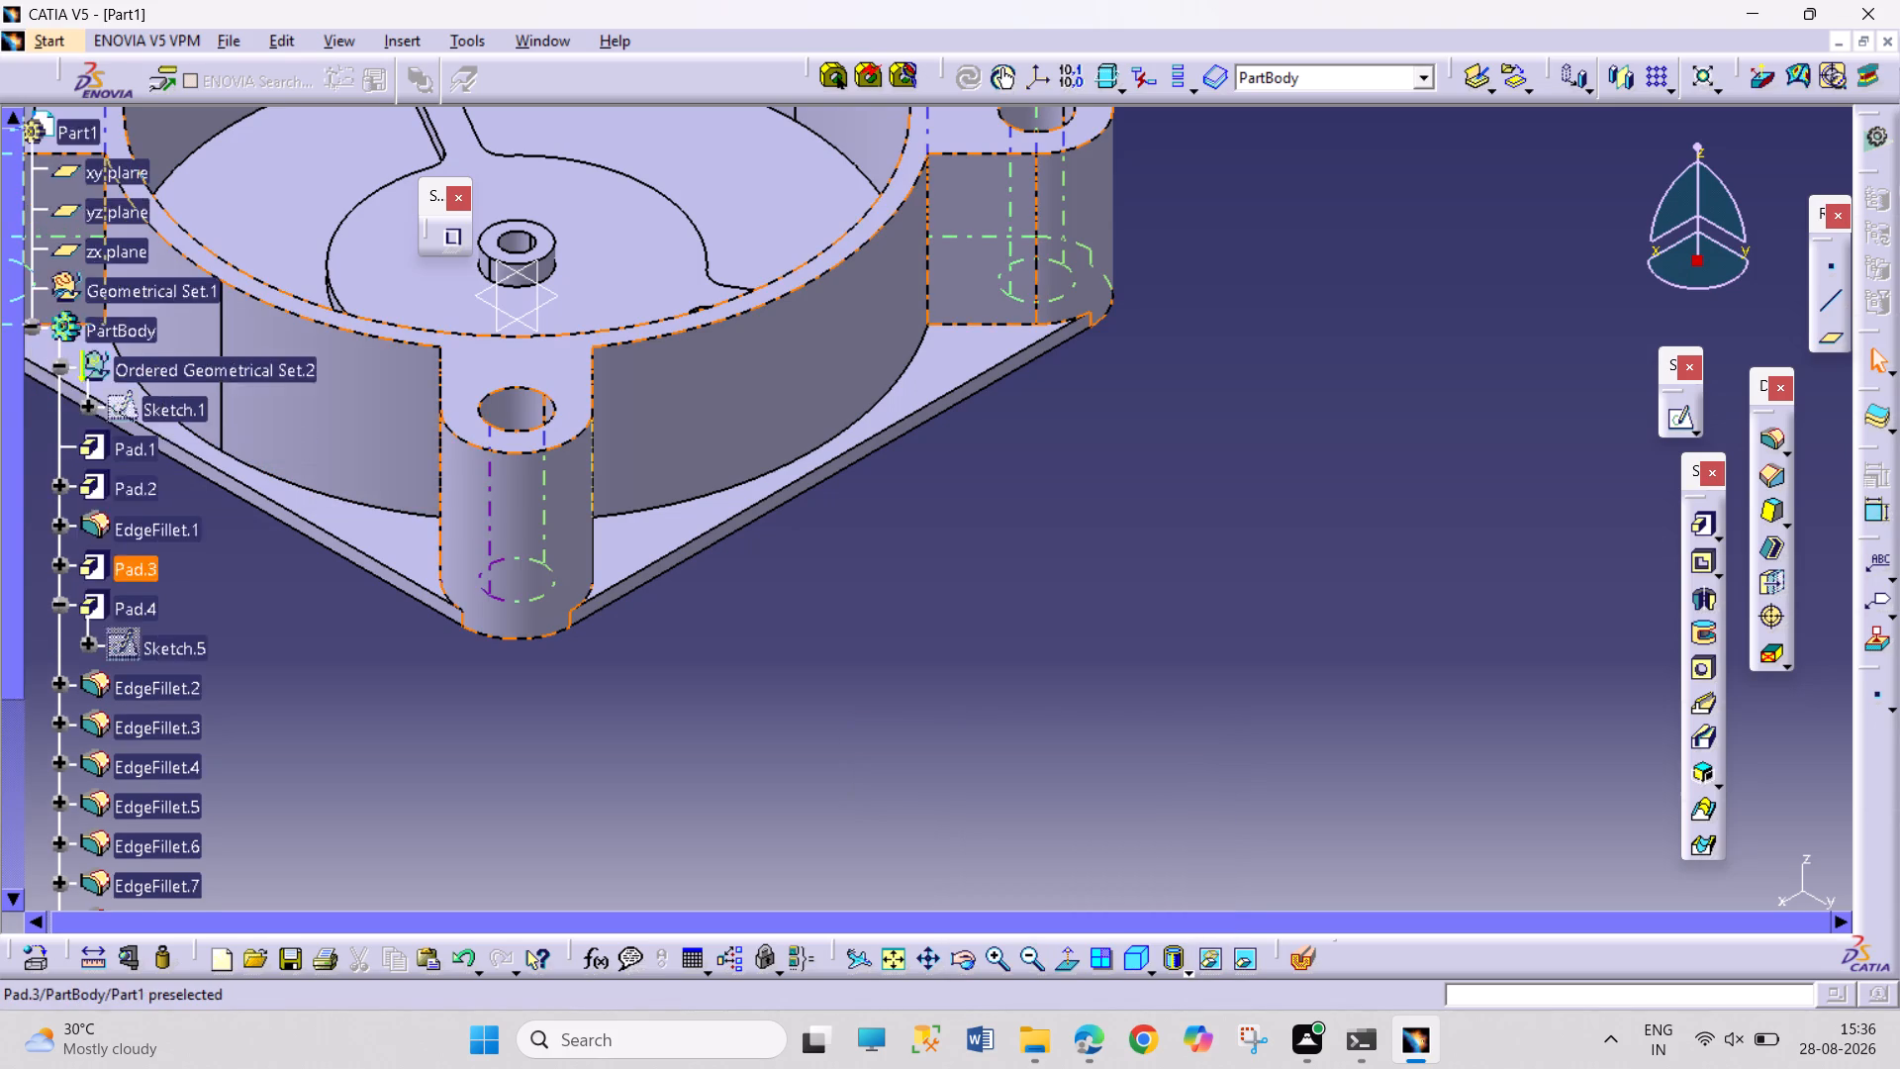
pyautogui.scroll(-6, 154, 641)
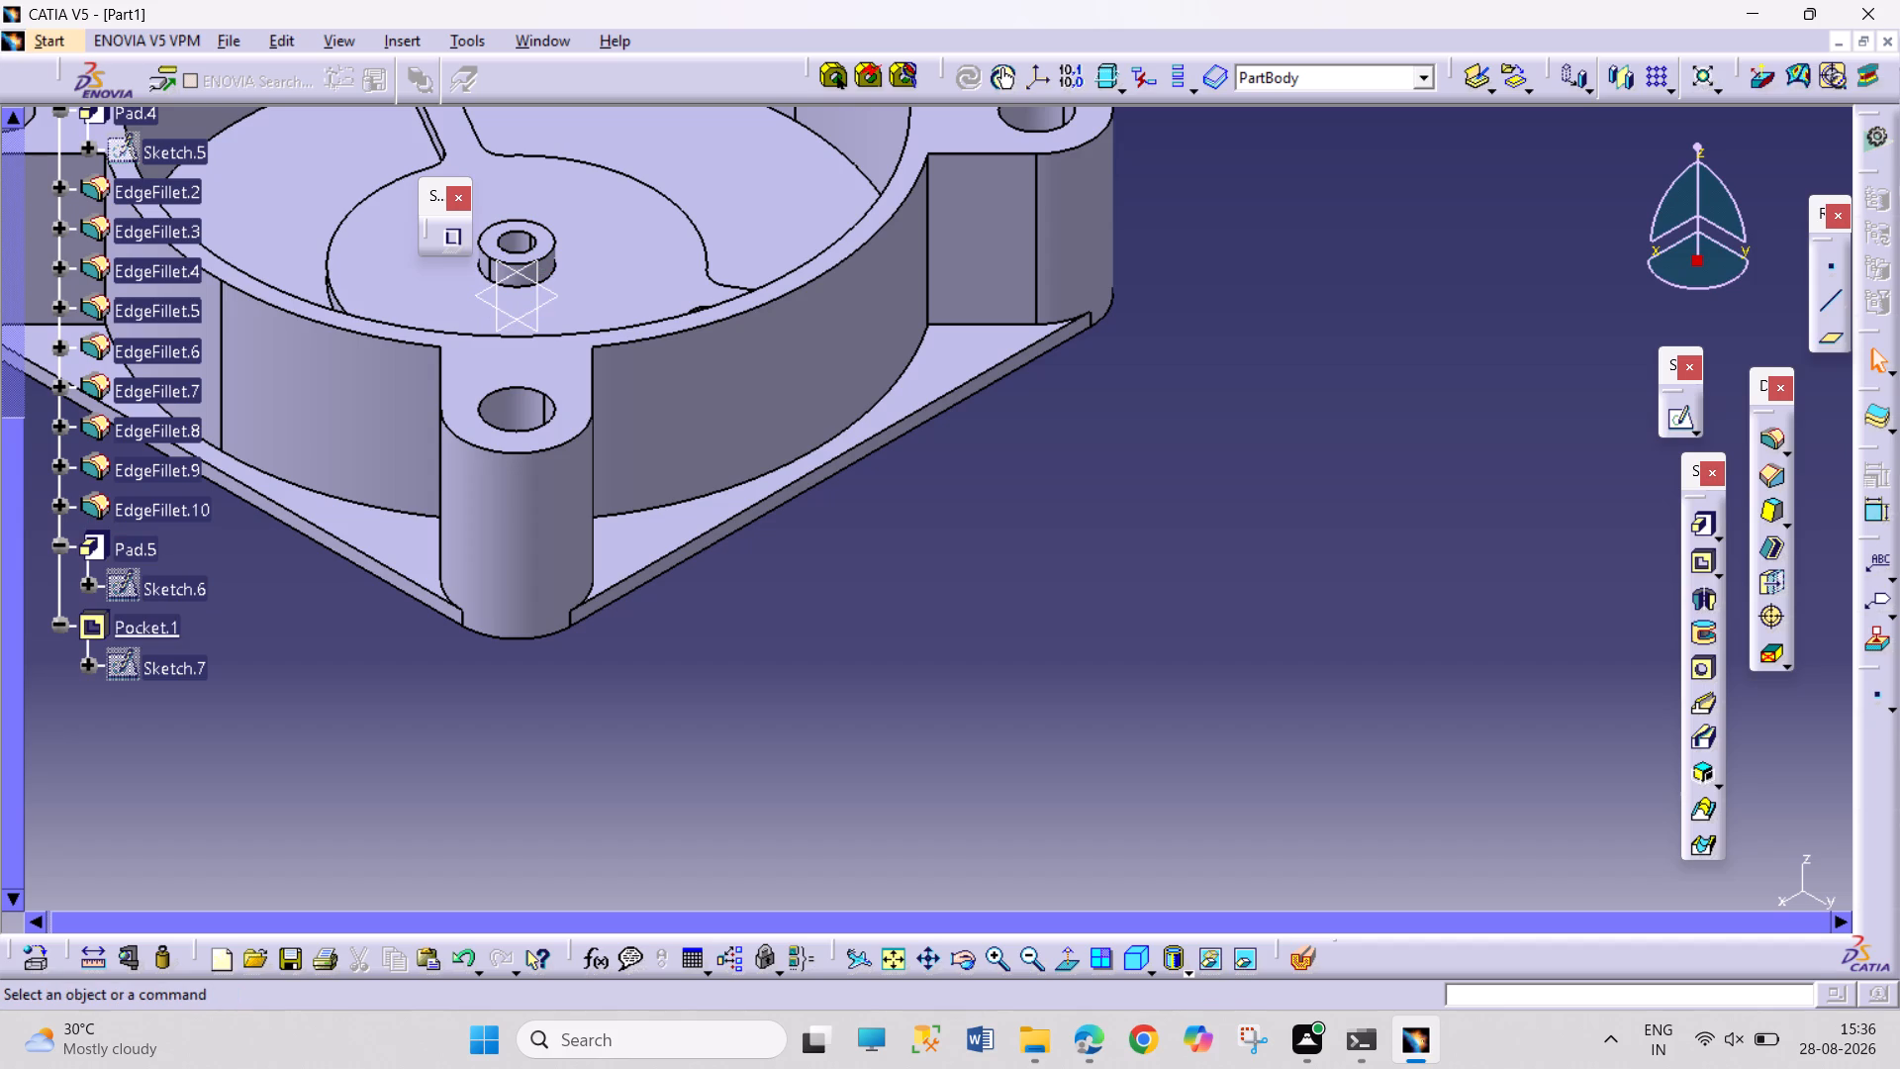
pyautogui.doubleClick(114, 554)
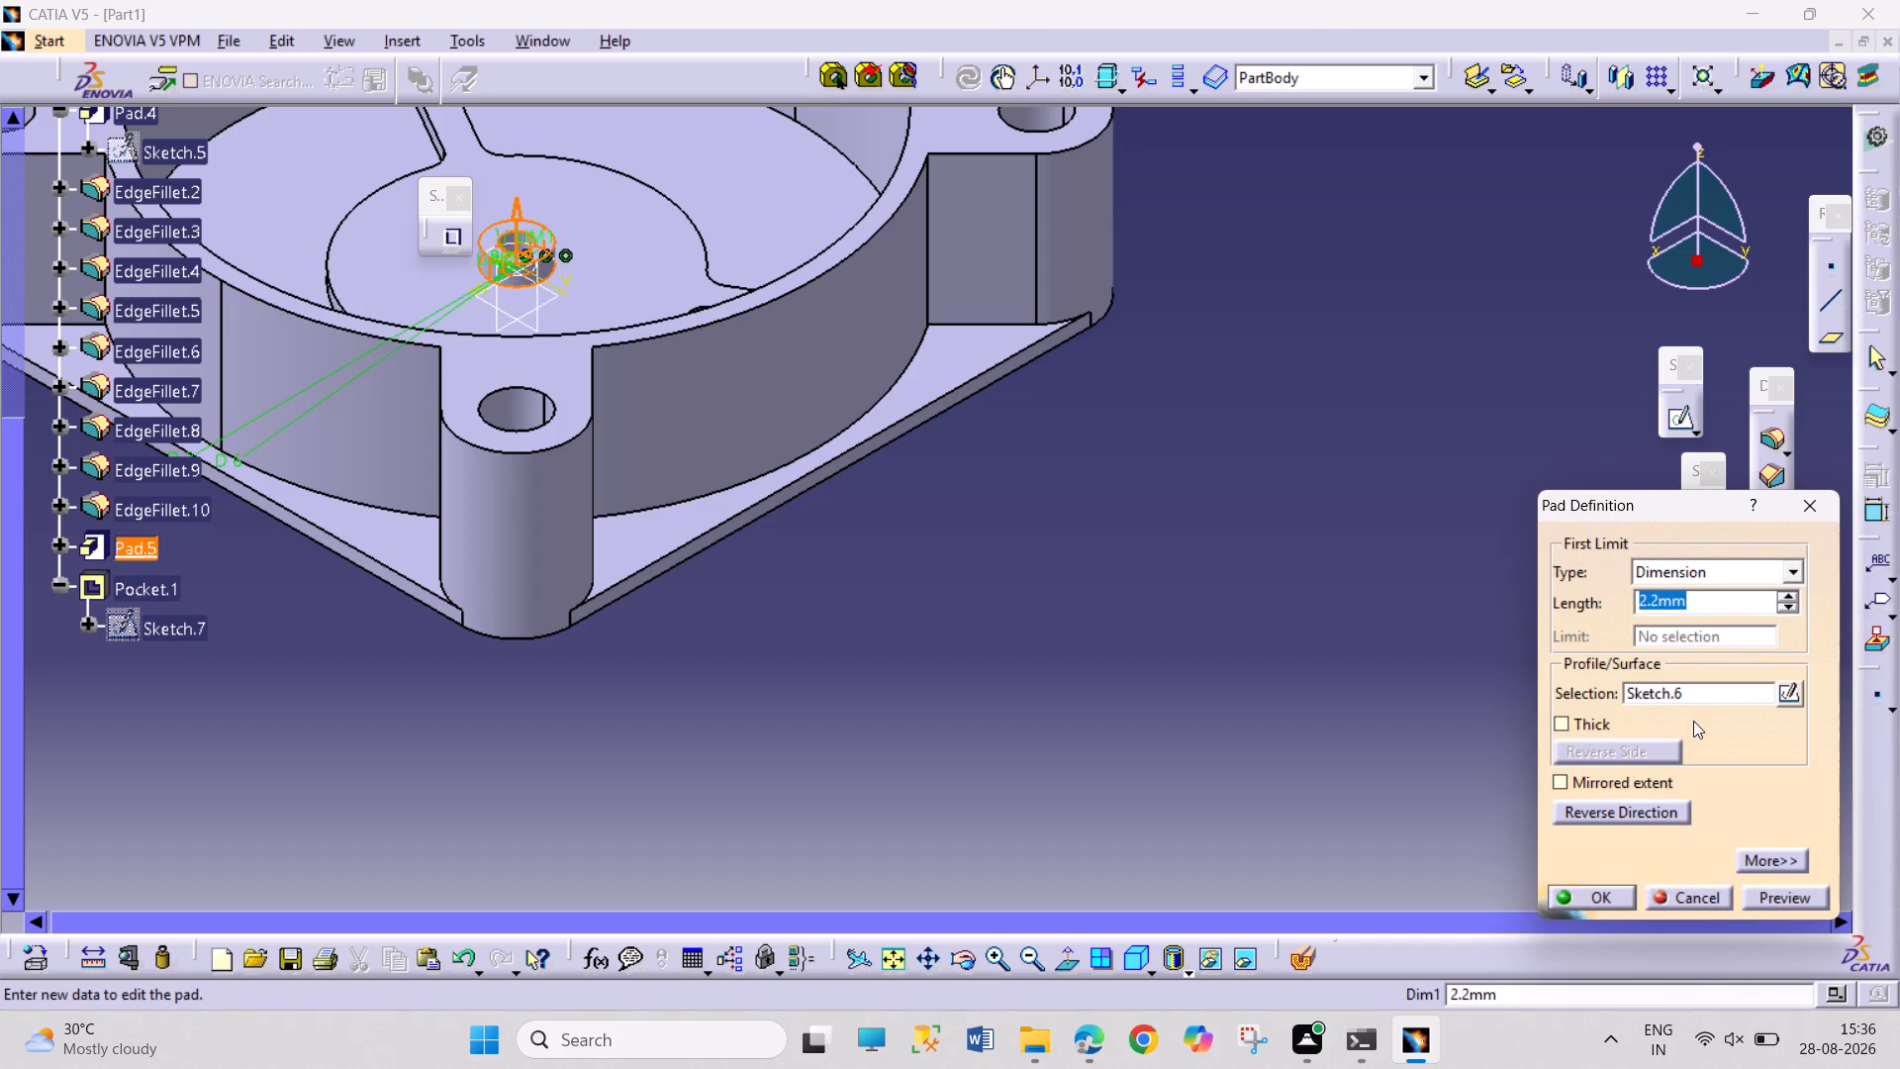
pyautogui.click(1707, 896)
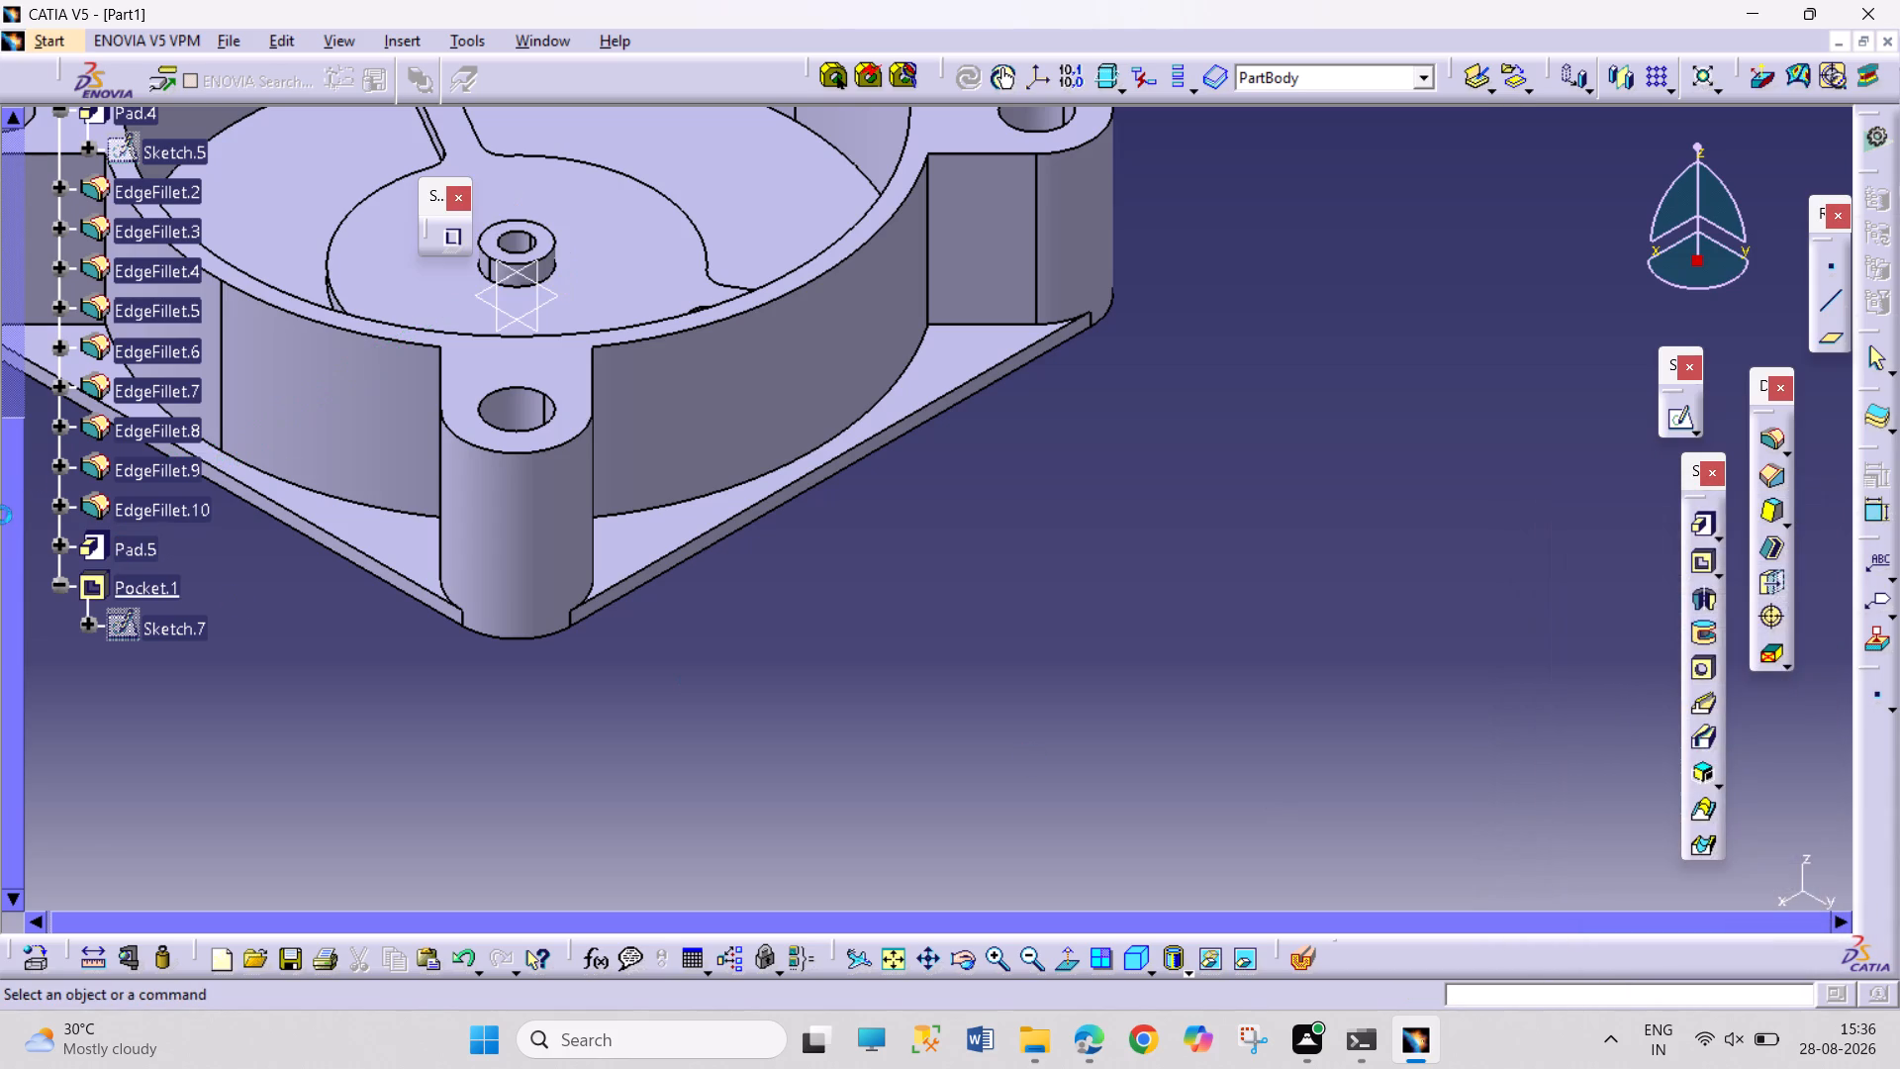
pyautogui.click(54, 542)
pyautogui.doubleClick(145, 592)
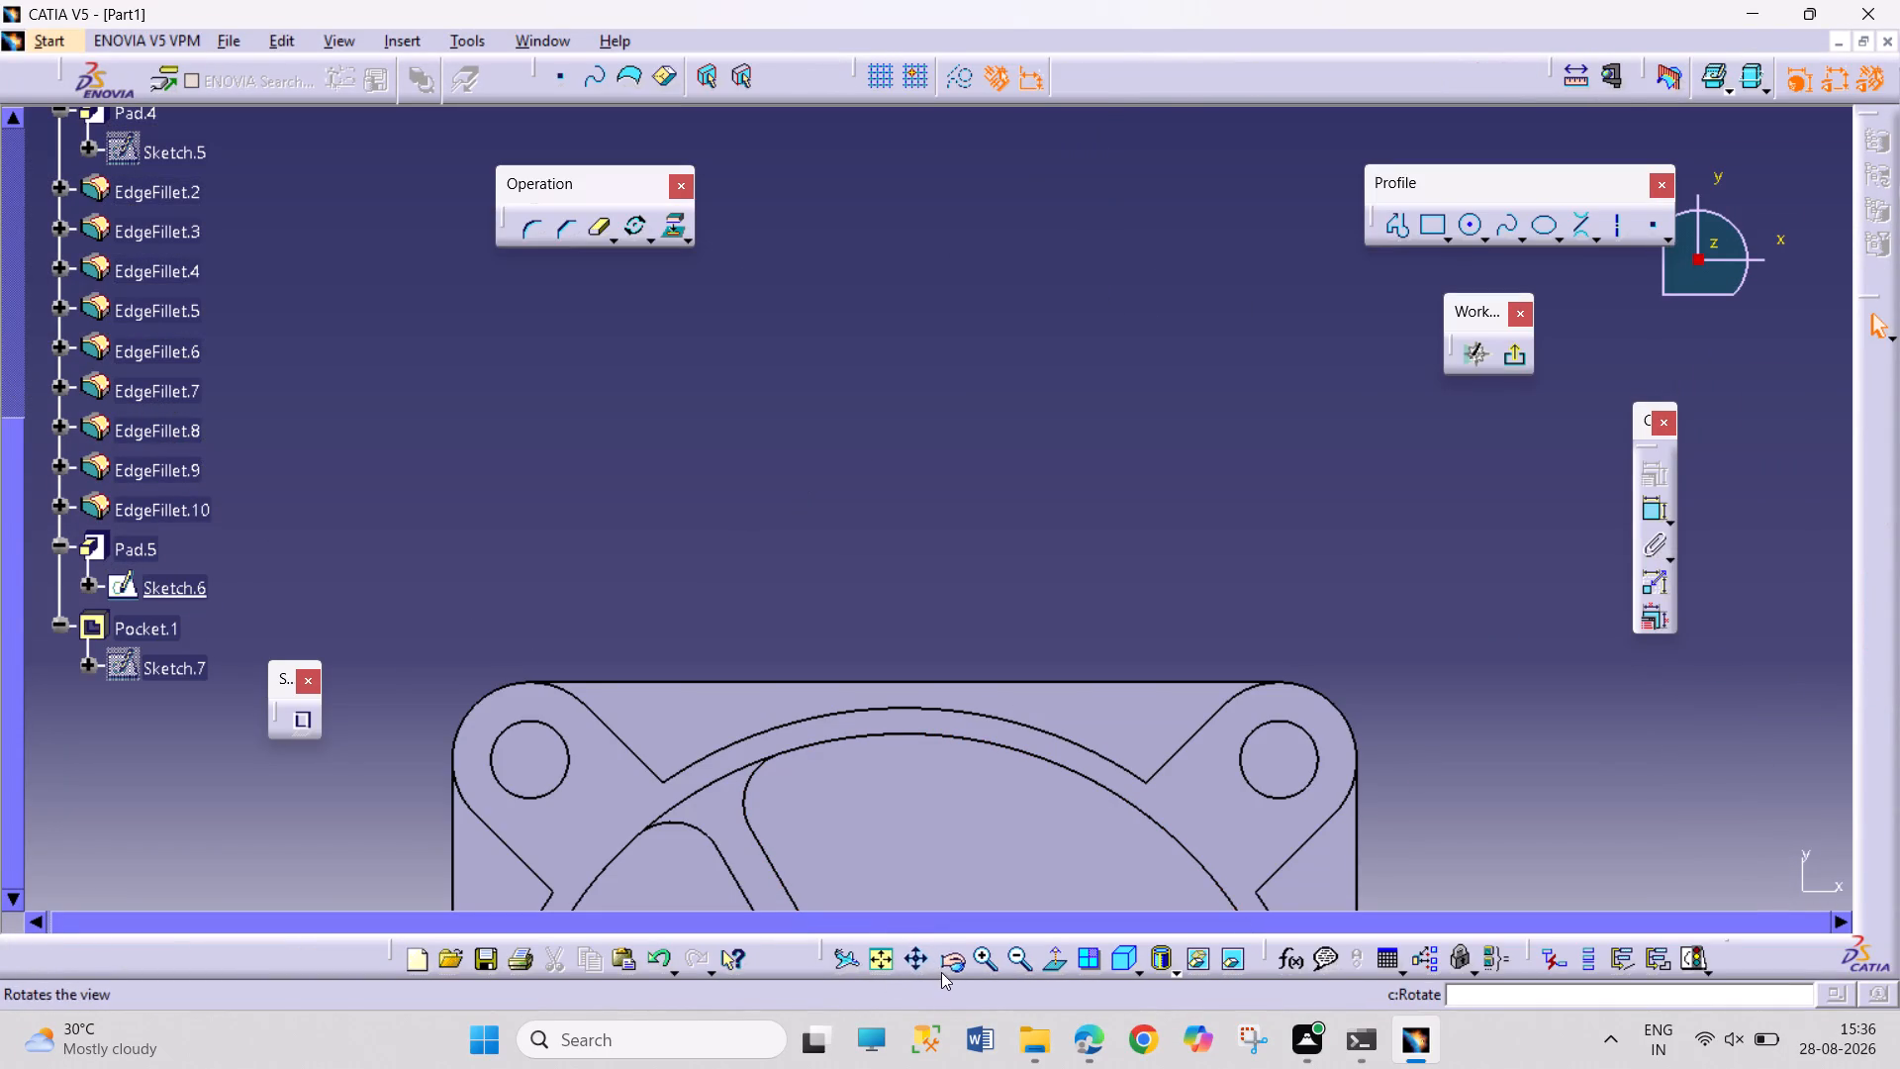
pyautogui.click(892, 962)
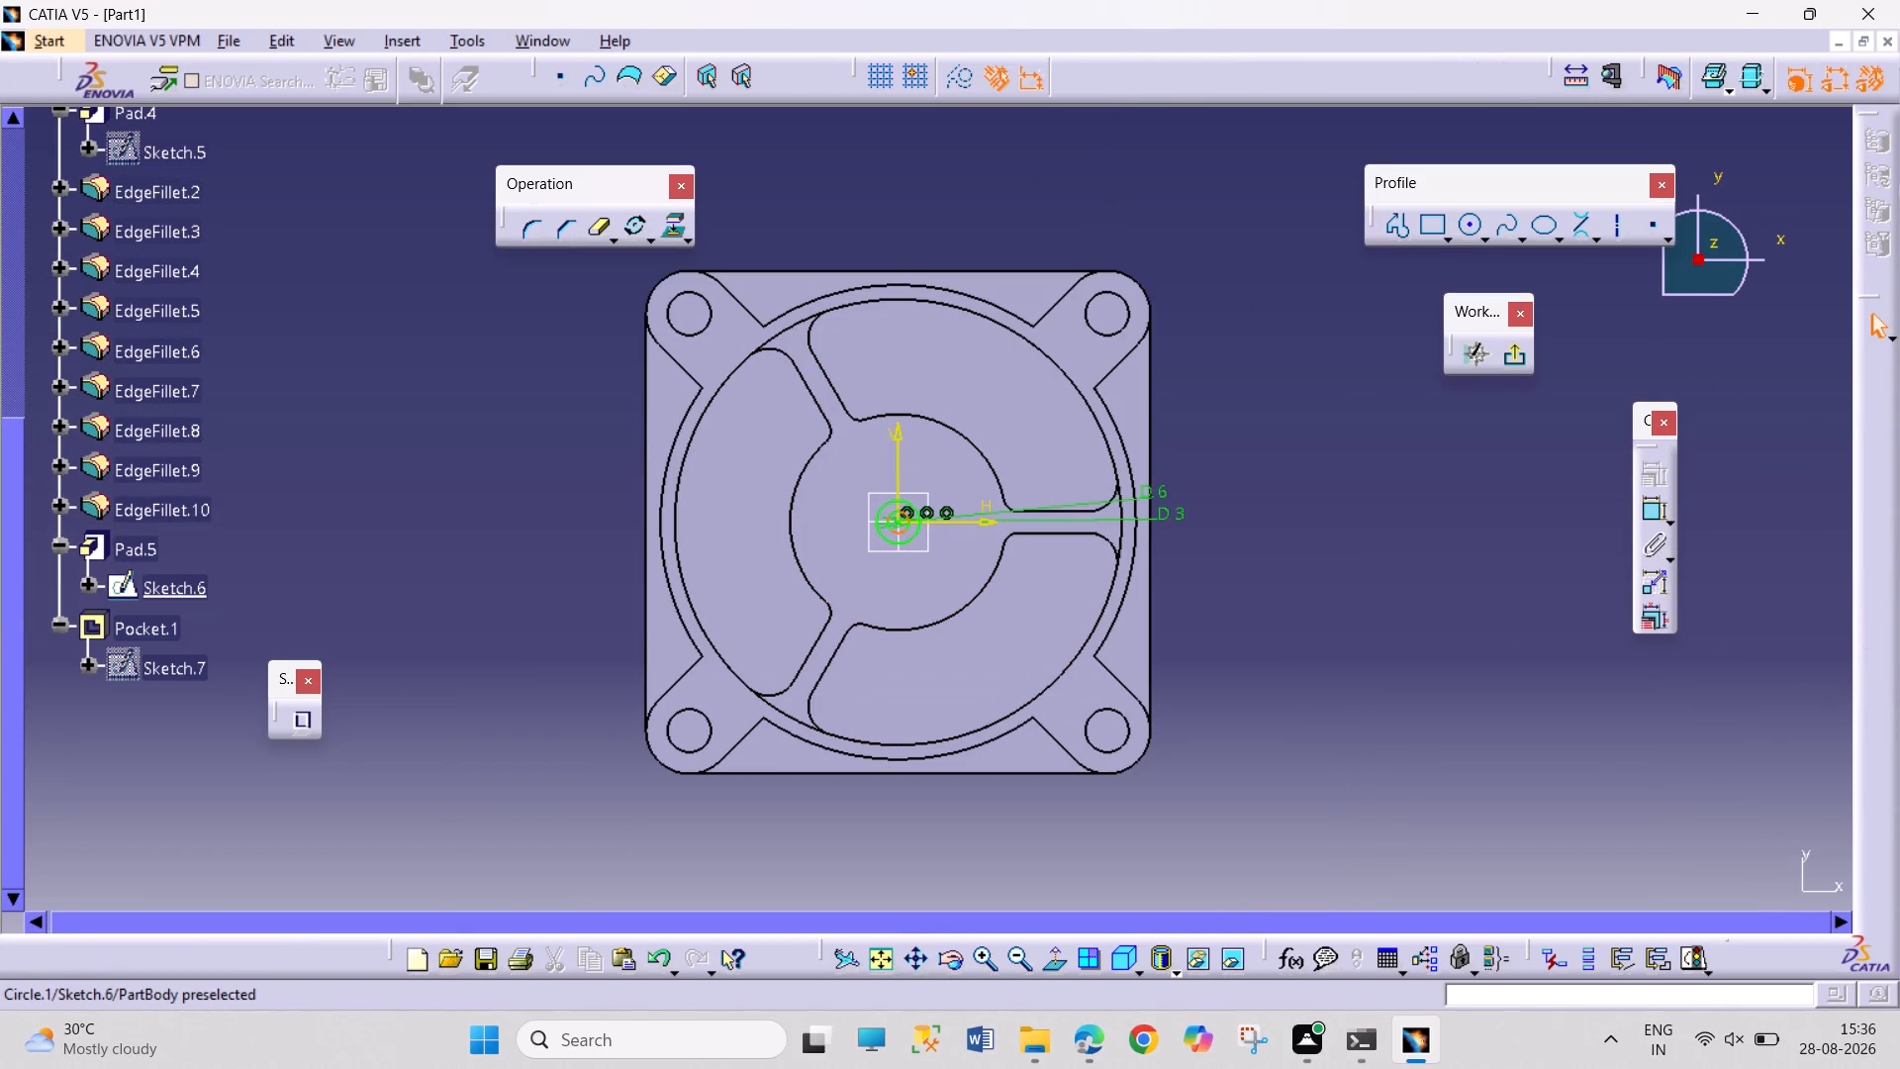
pyautogui.rightClick(903, 532)
pyautogui.click(996, 880)
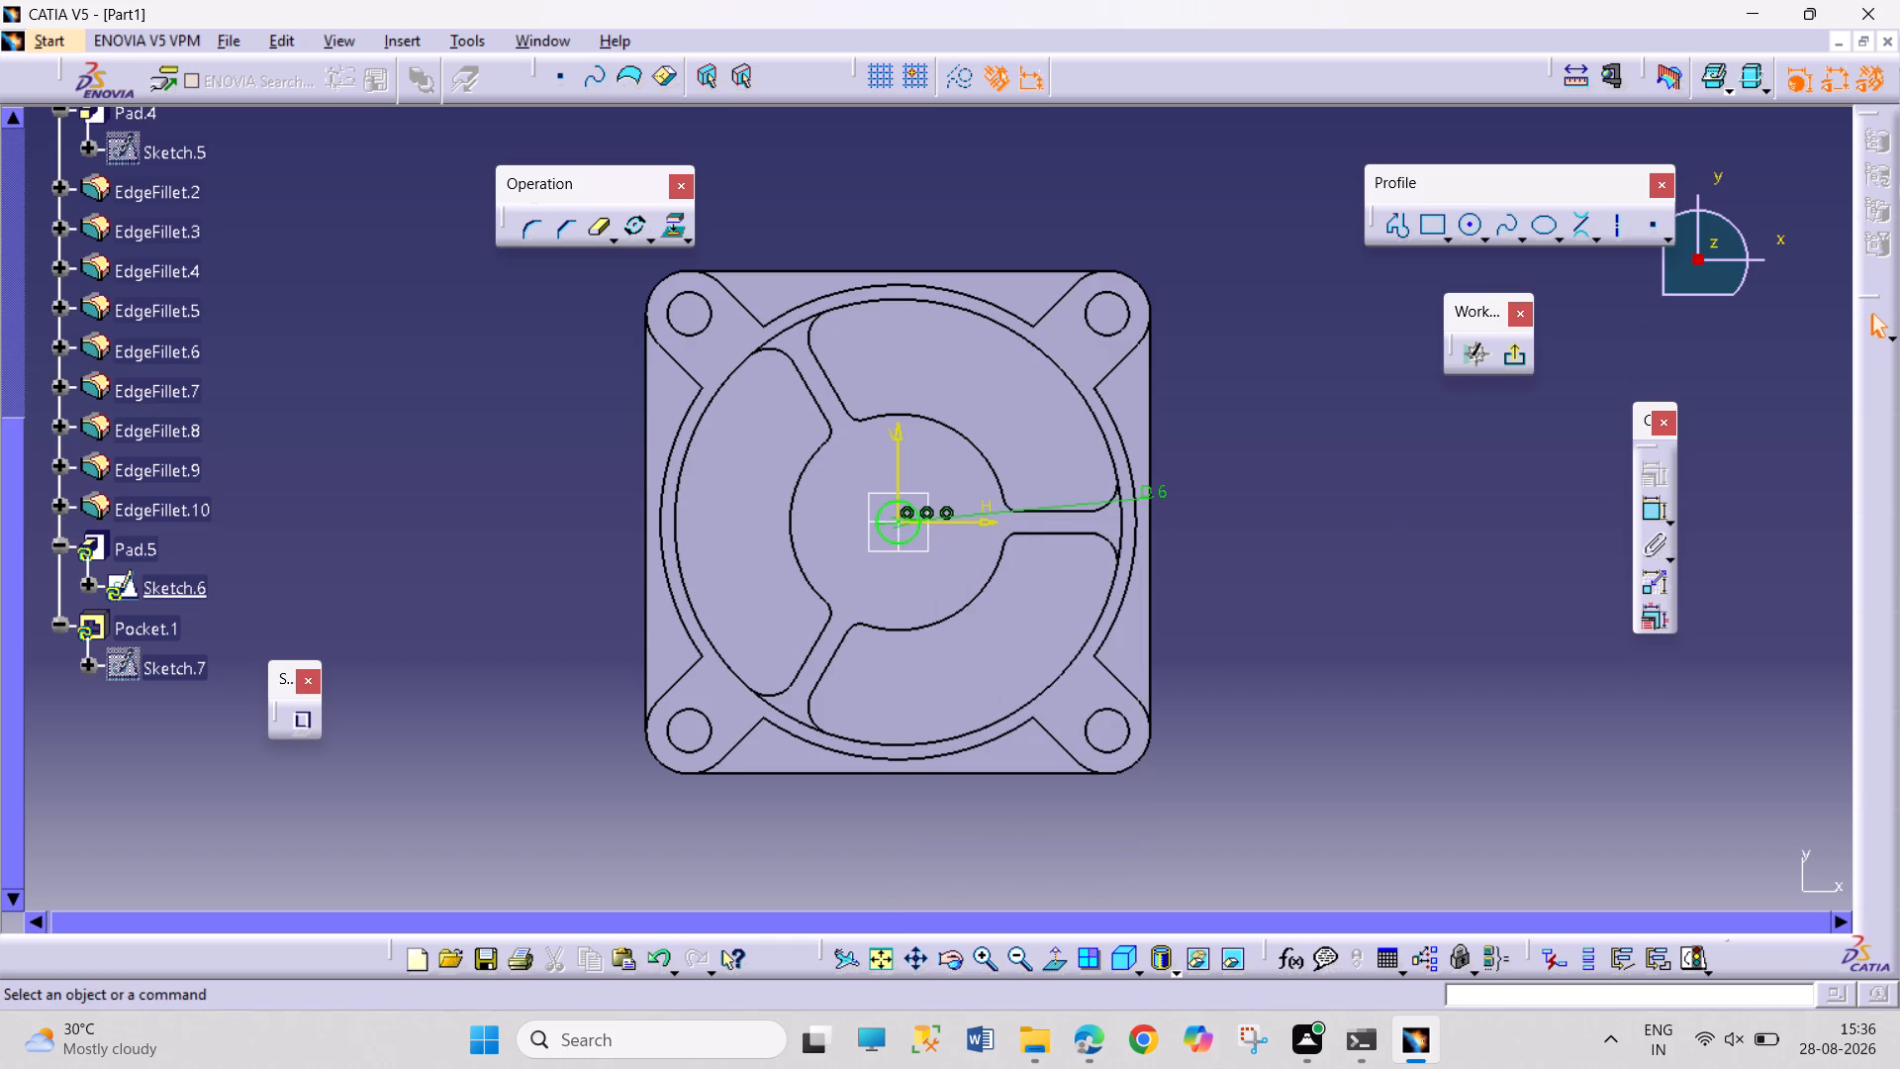
pyautogui.click(1508, 356)
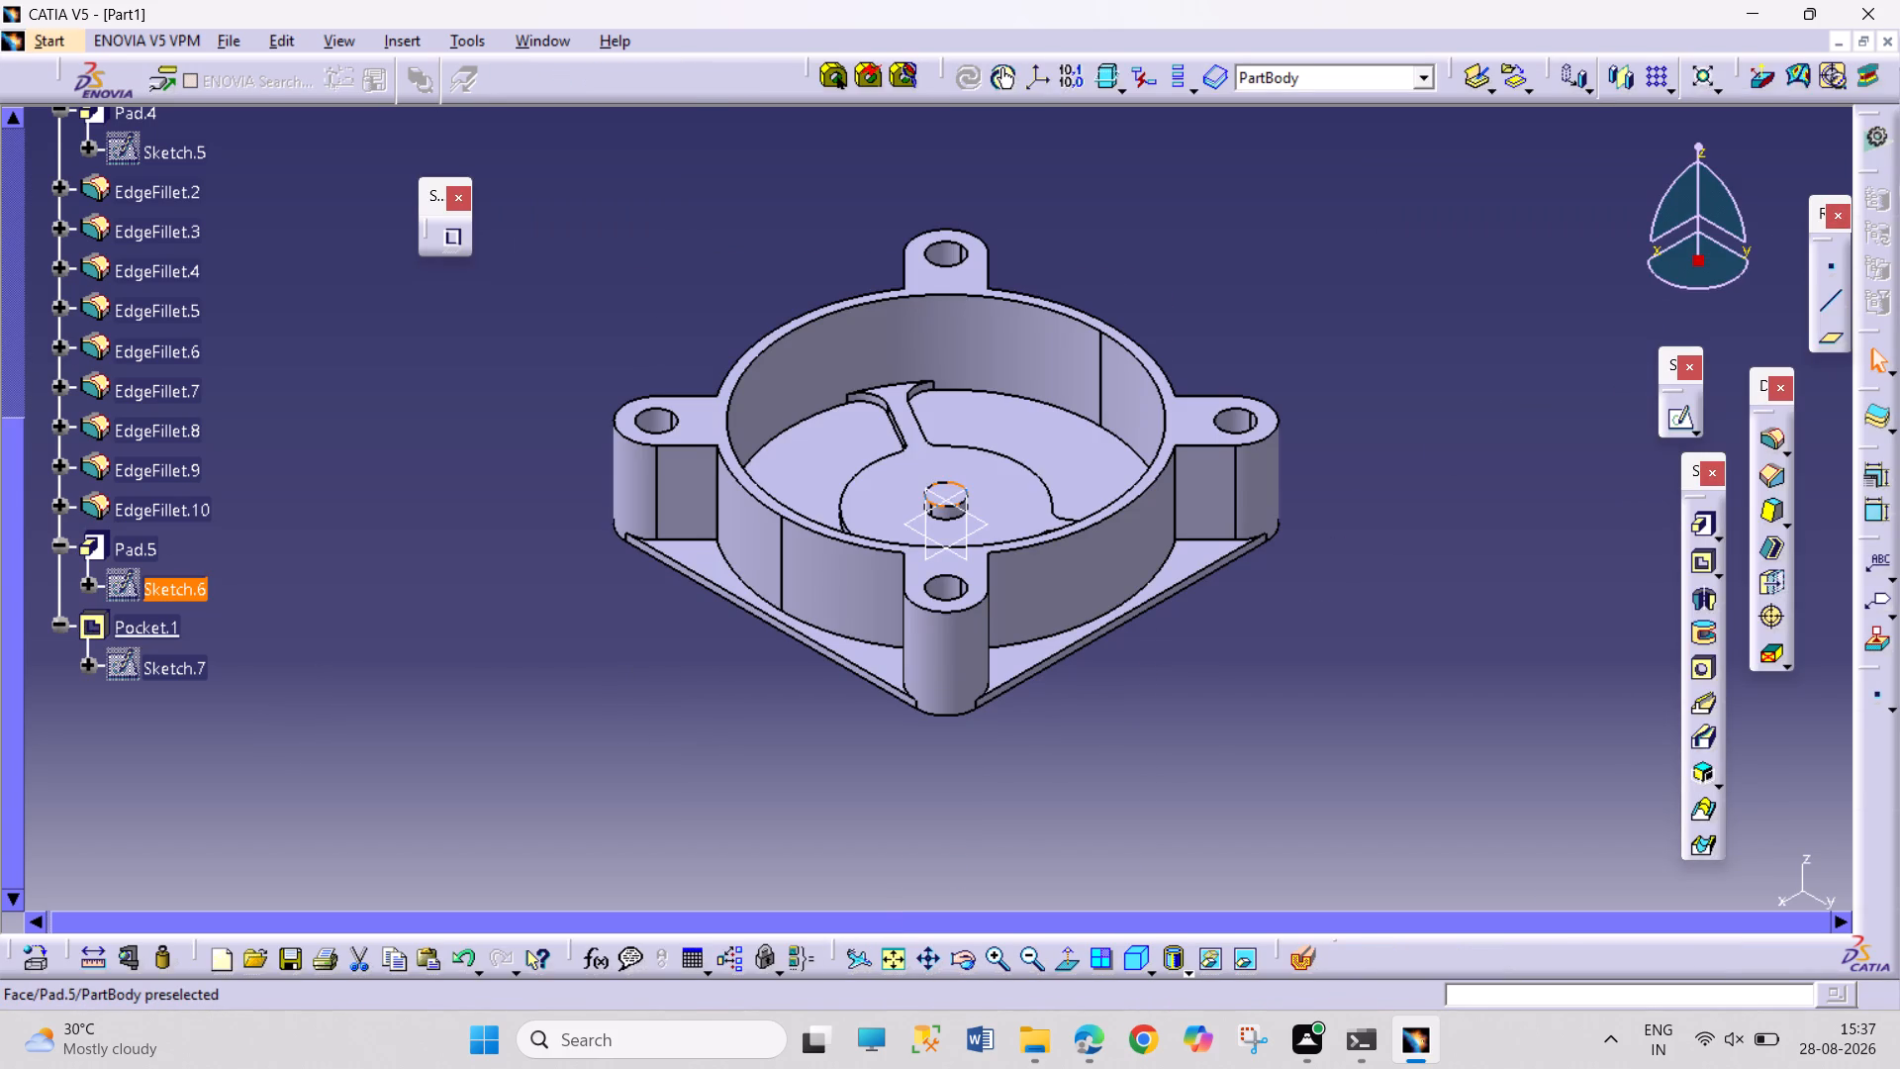
# Start a sketch on the central boss's top face and draw a circle about 26 mm in diameter centred on the origin.
pyautogui.click(948, 488)
pyautogui.click(1683, 412)
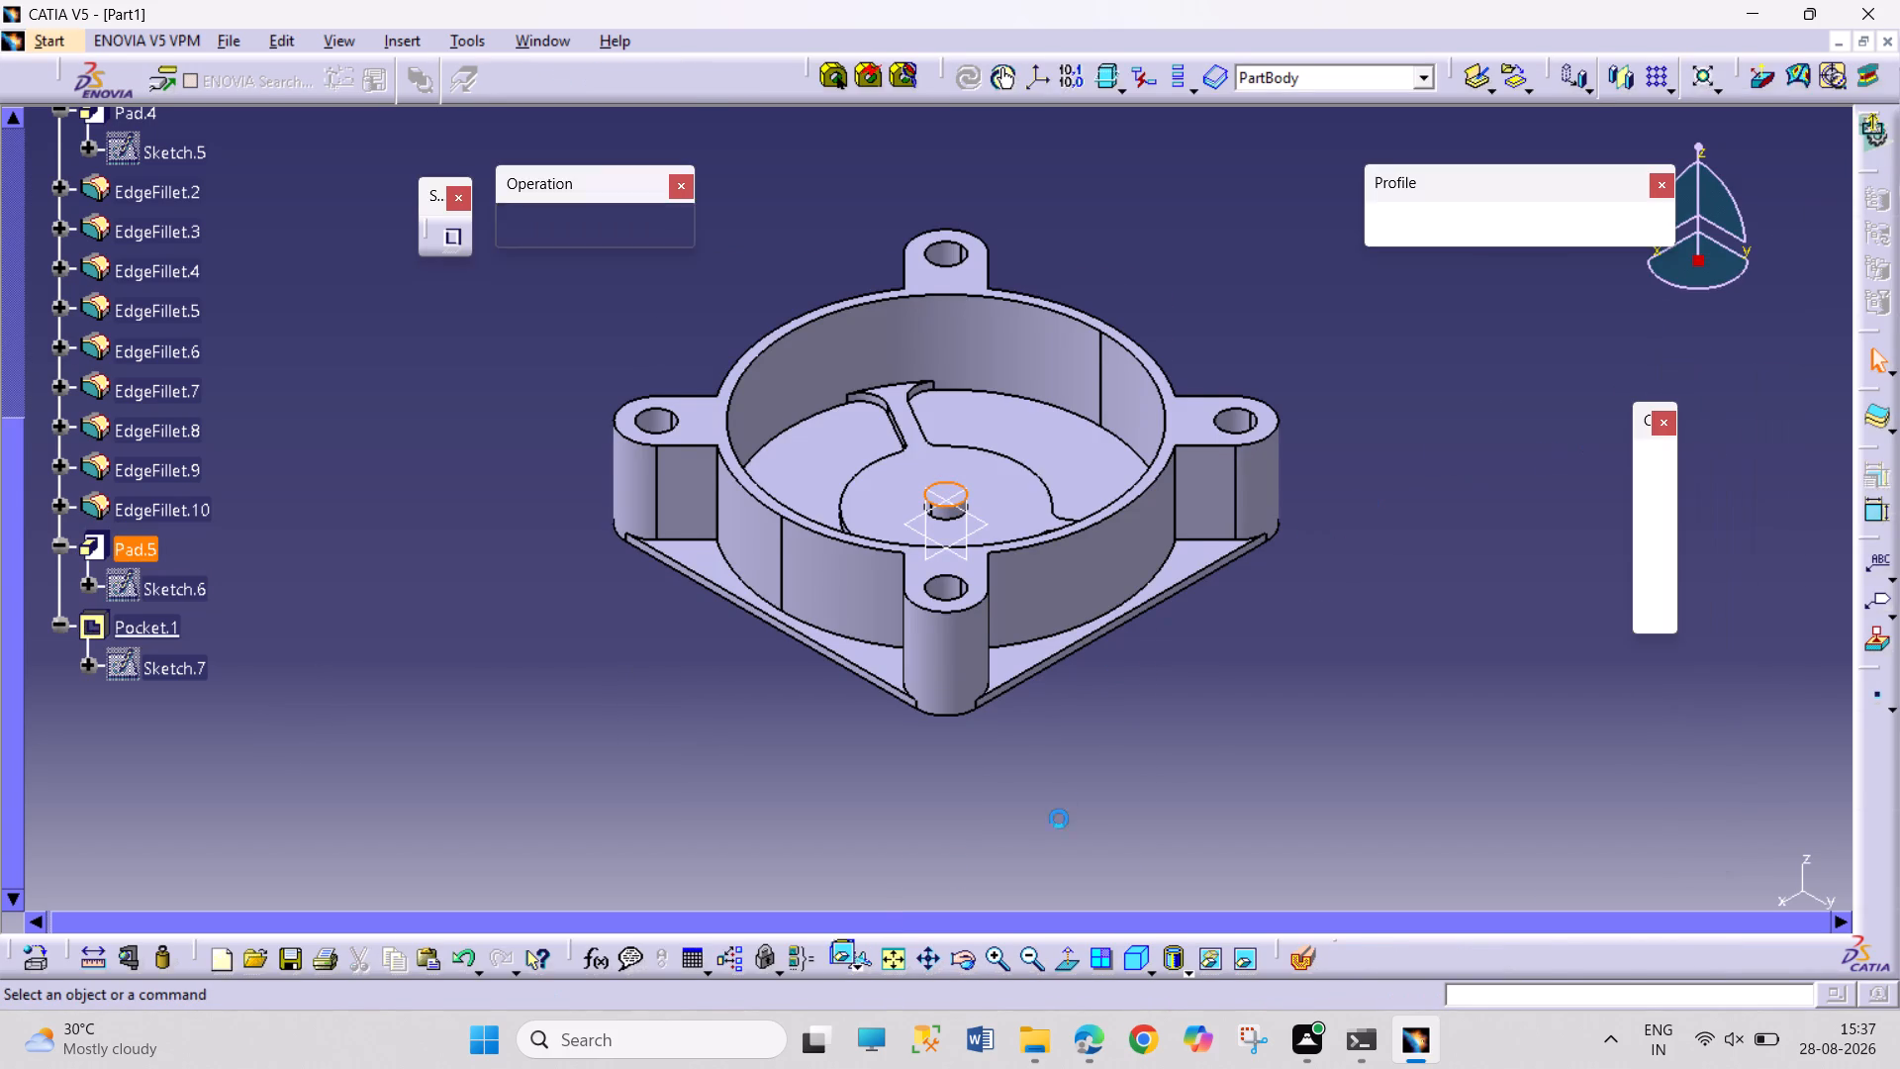
pyautogui.click(887, 957)
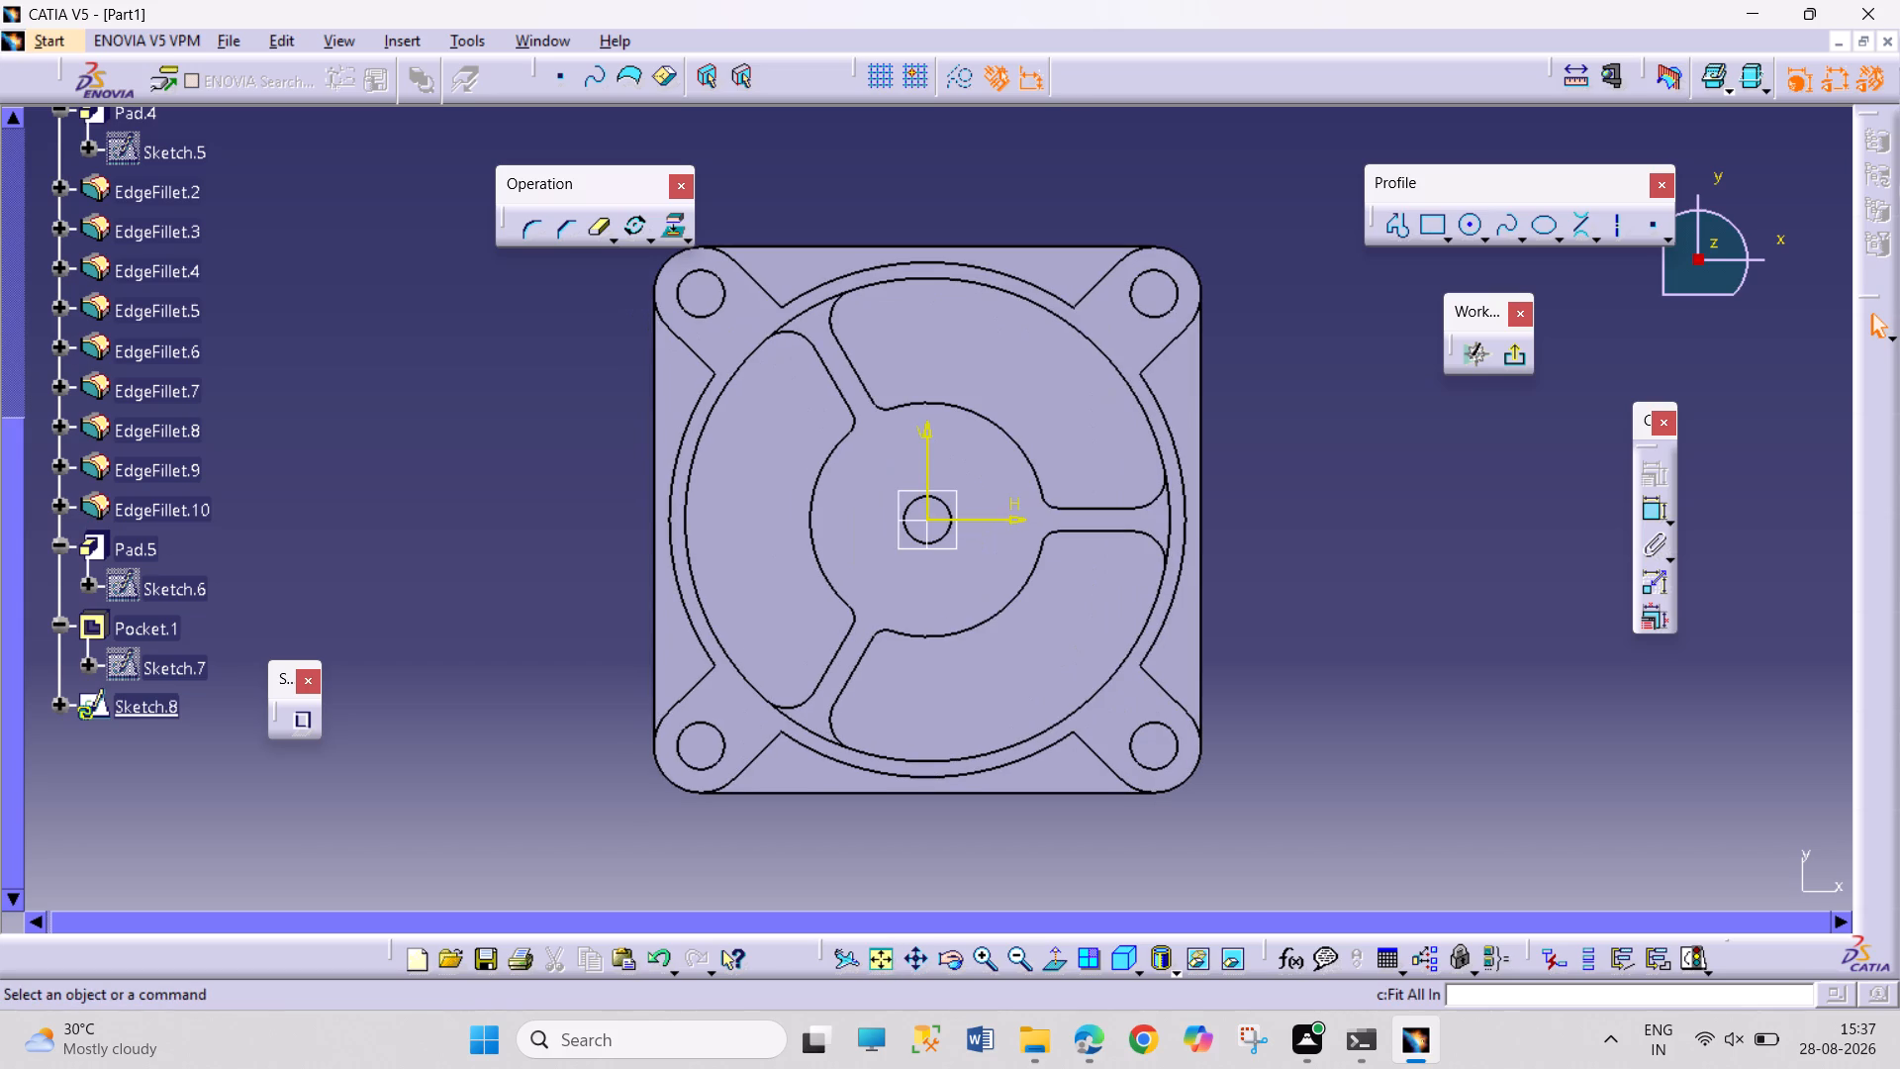
pyautogui.click(1476, 222)
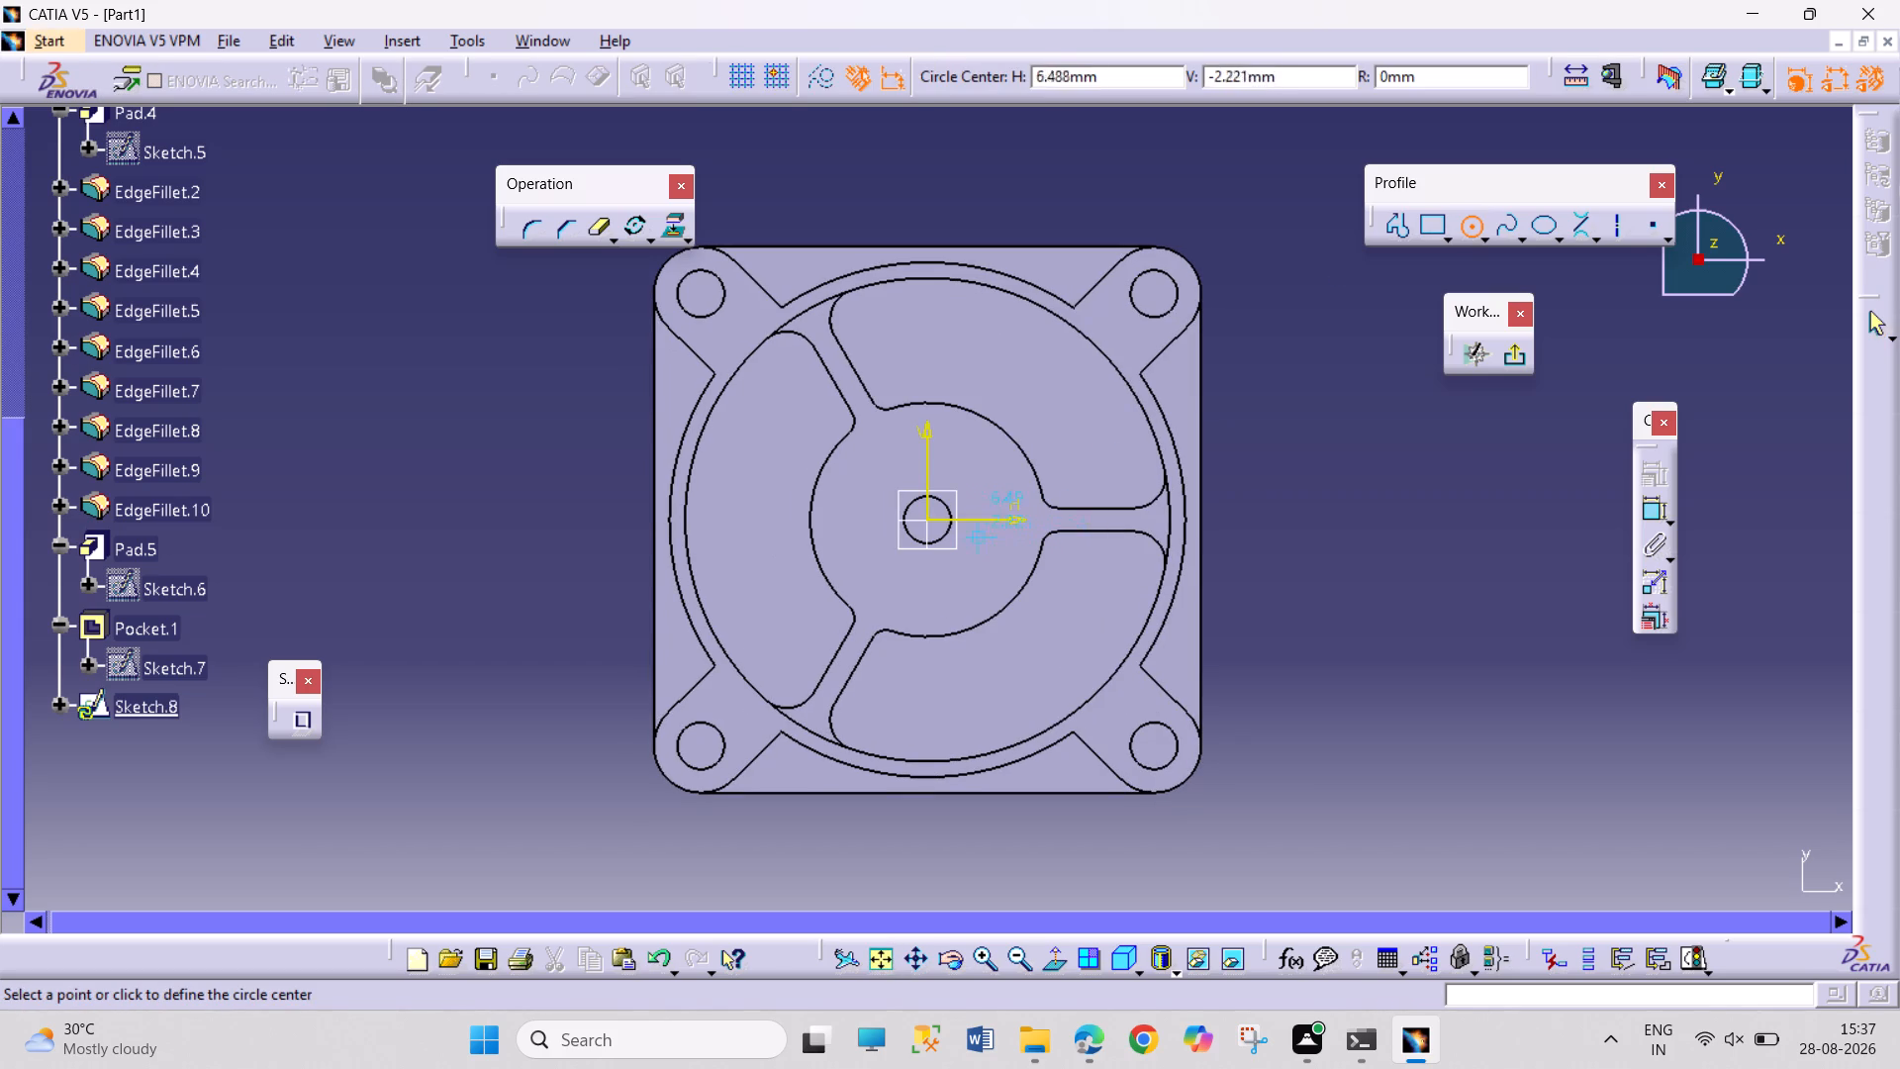
pyautogui.click(933, 521)
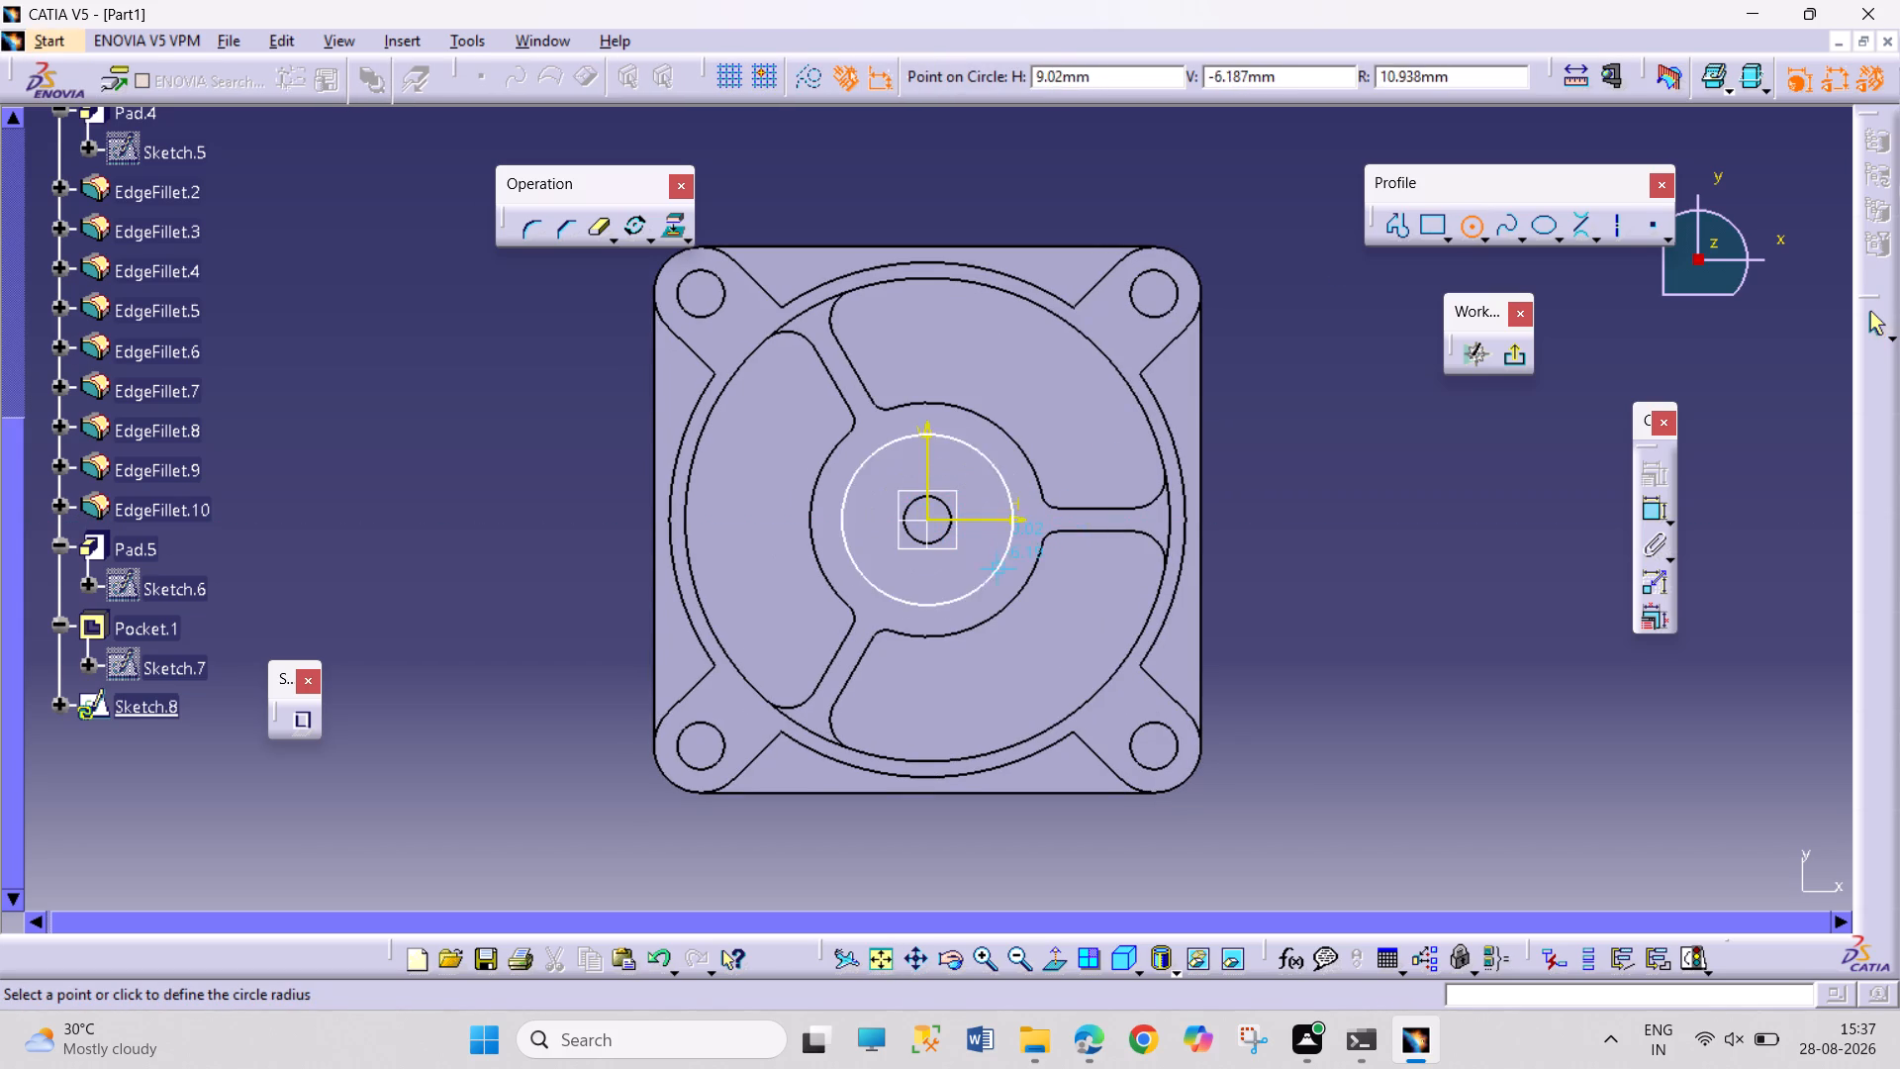
pyautogui.click(1009, 586)
# Dimension the circle's diameter, set it to 3 mm, and finish the sketch.
pyautogui.click(1652, 514)
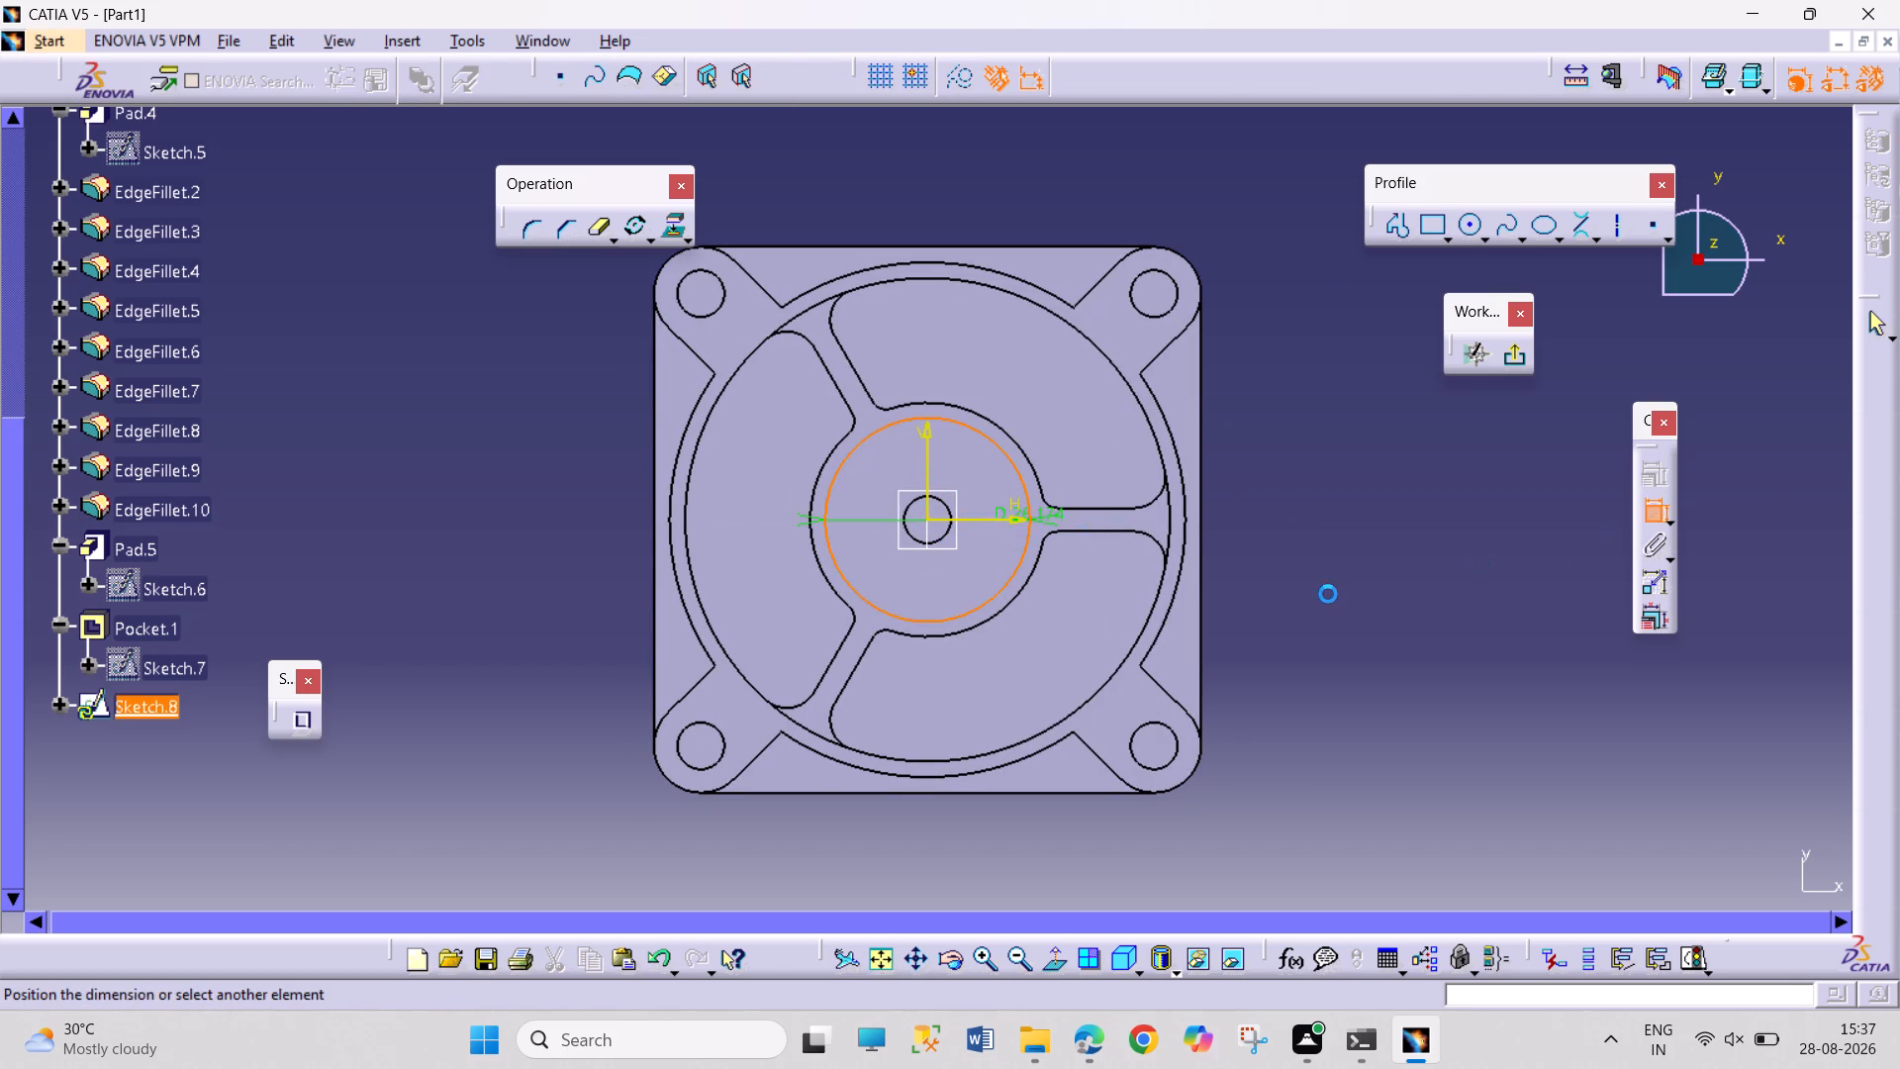
pyautogui.click(1328, 594)
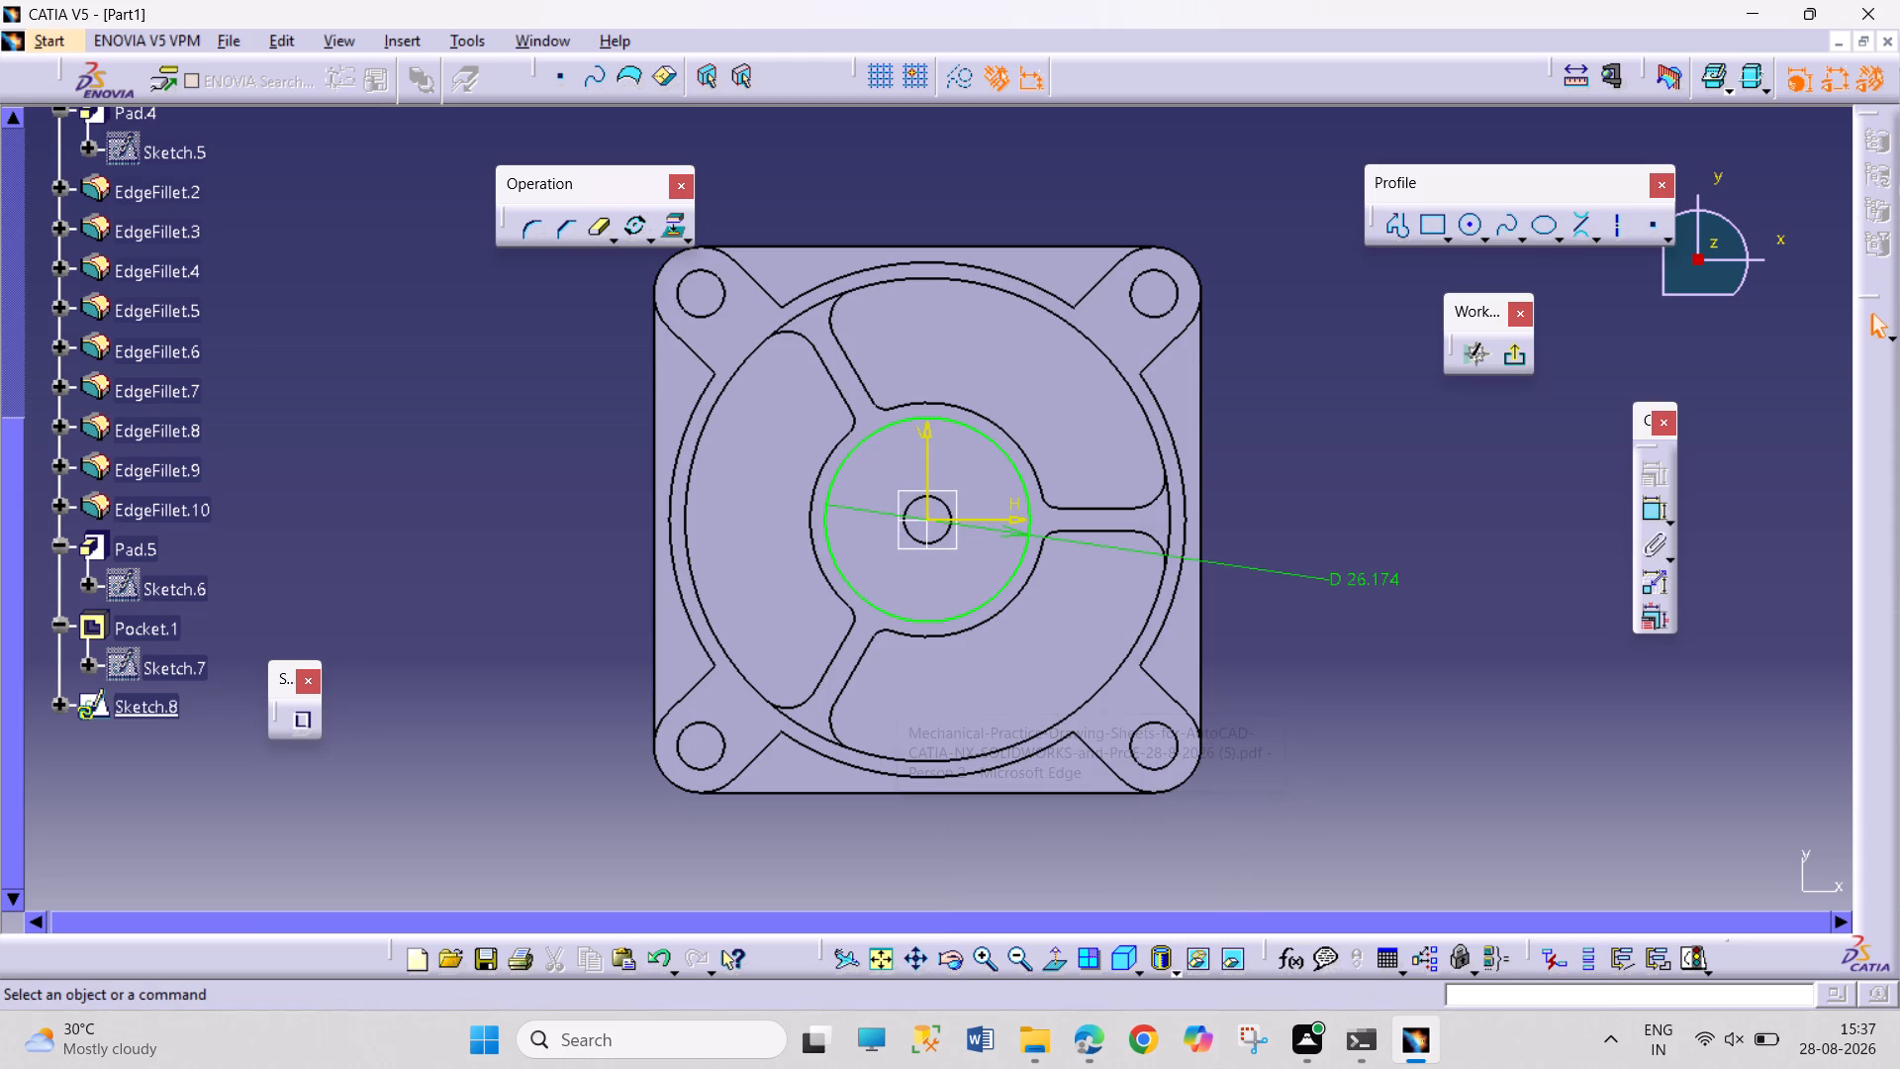
pyautogui.doubleClick(1364, 580)
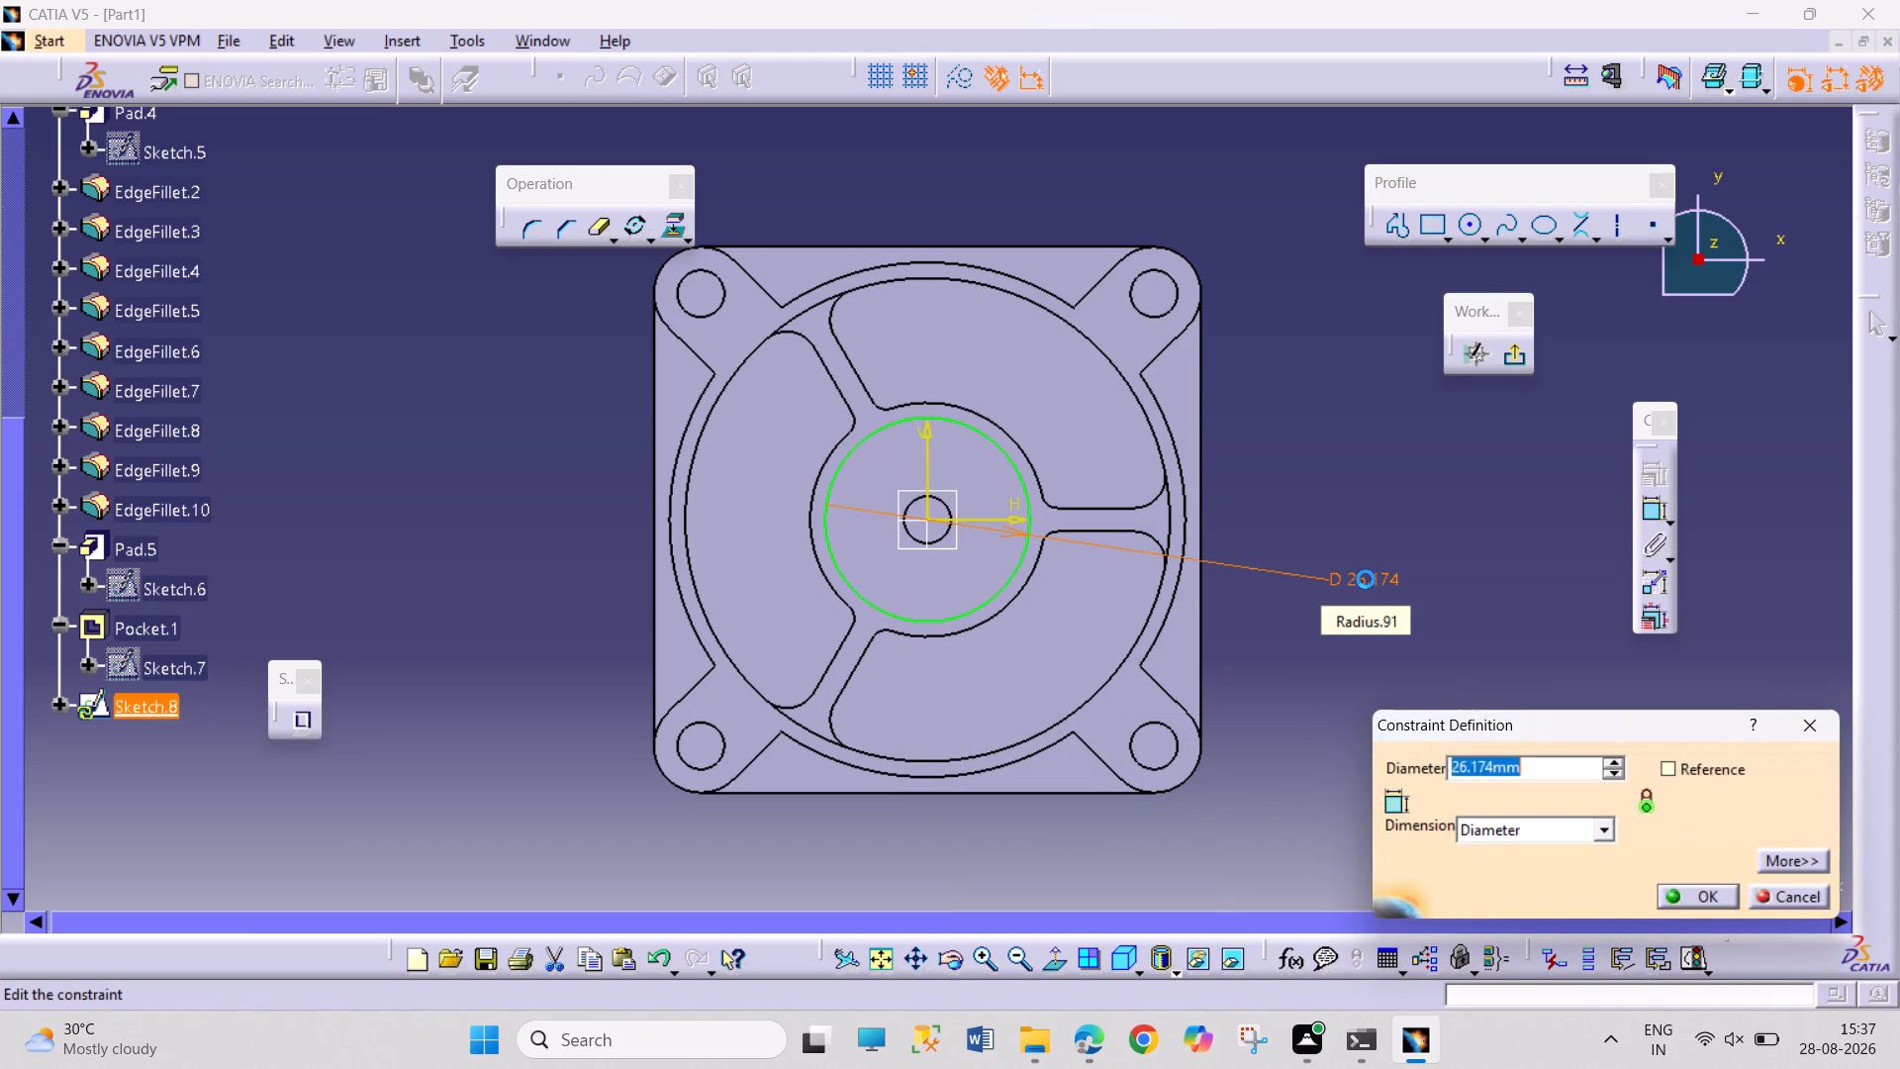
pyautogui.press('3')
pyautogui.press('Return')
pyautogui.click(1523, 364)
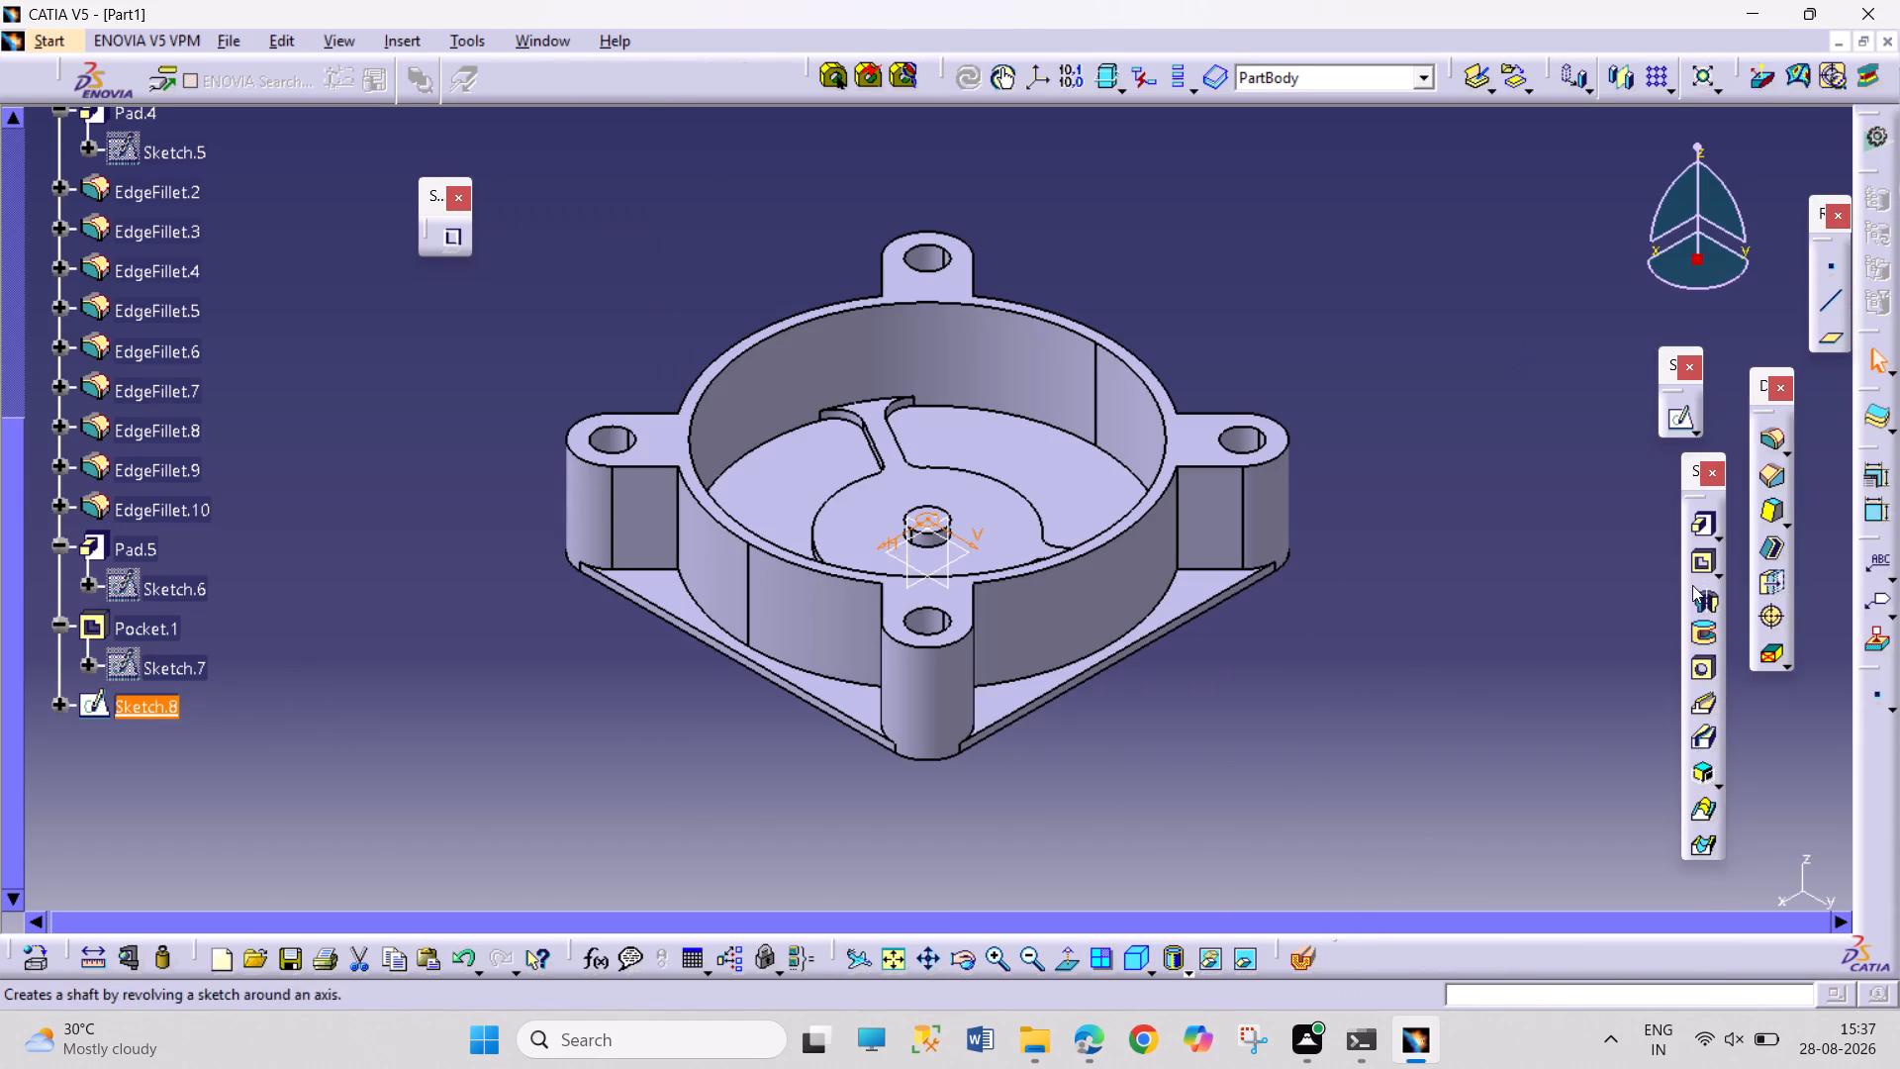
# Pocket the 3 mm circle down through the boss and base to a depth of 25.5 mm.
pyautogui.click(1699, 562)
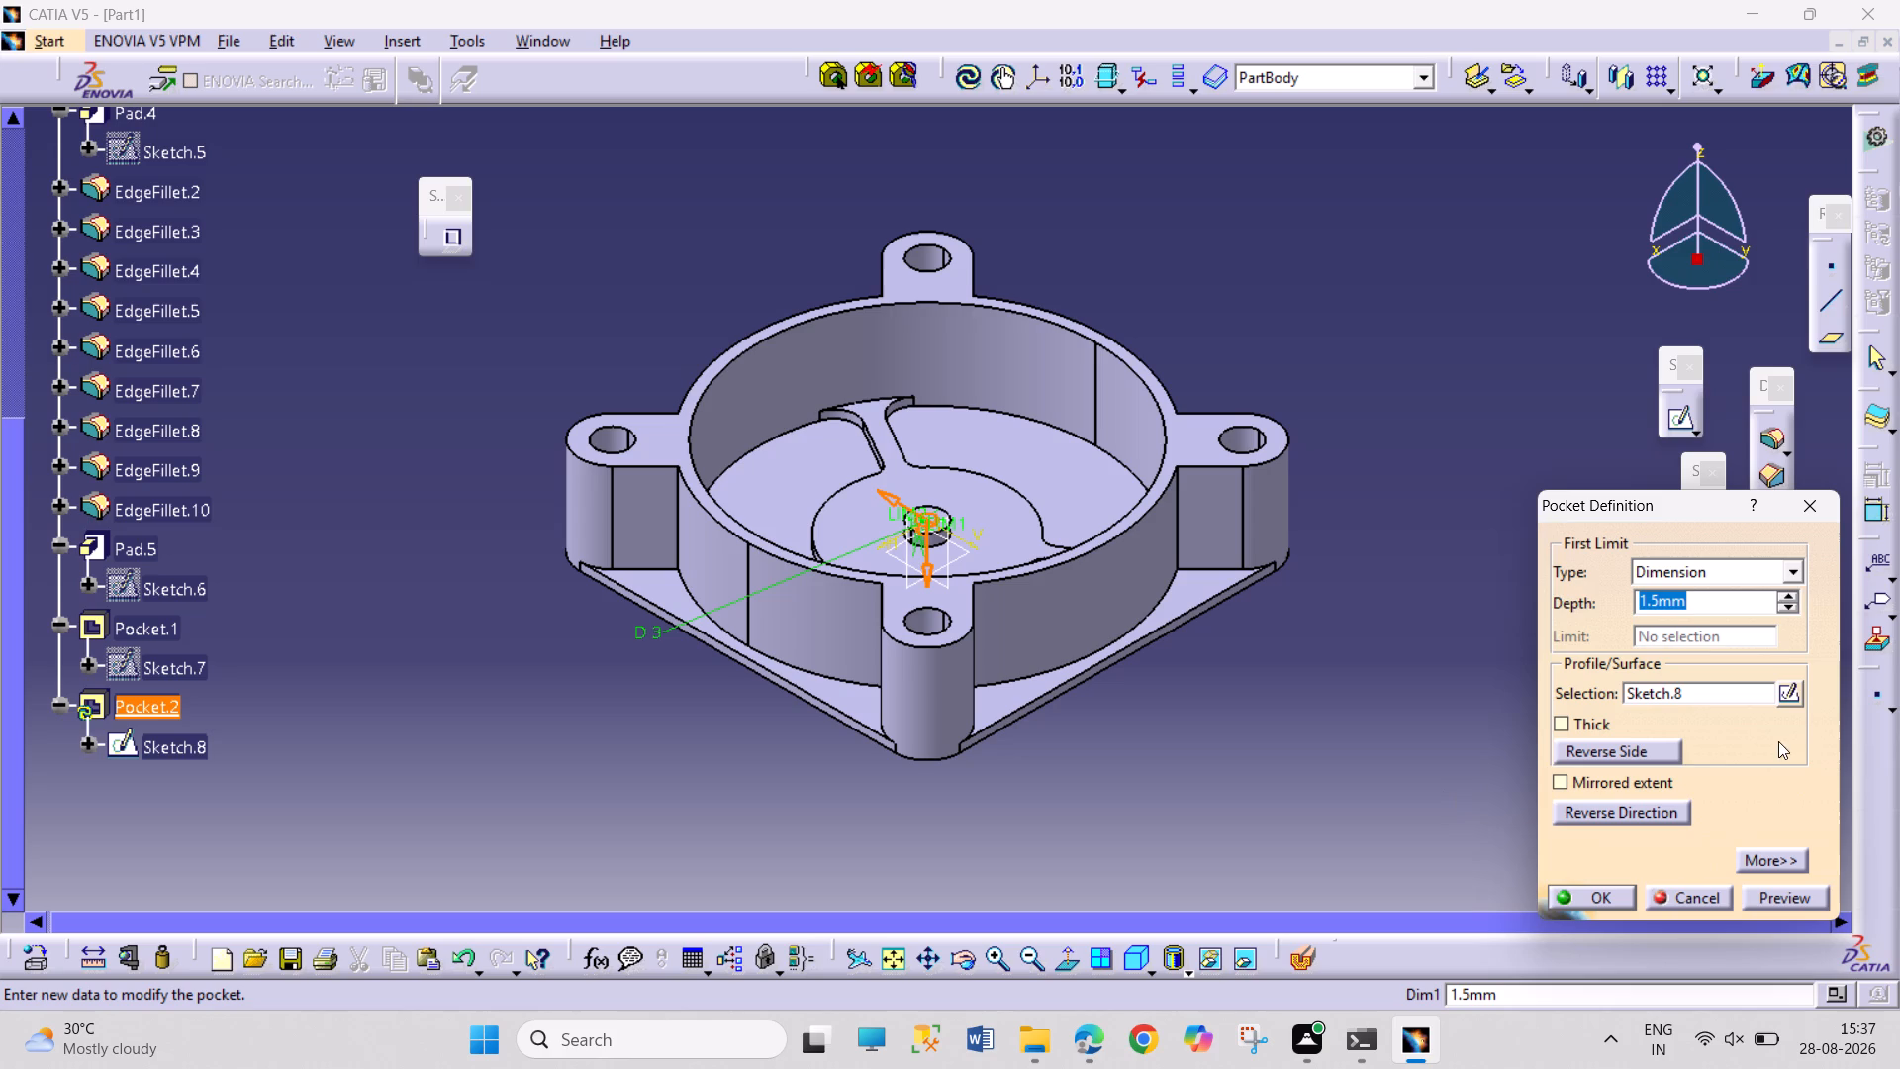
pyautogui.click(1790, 600)
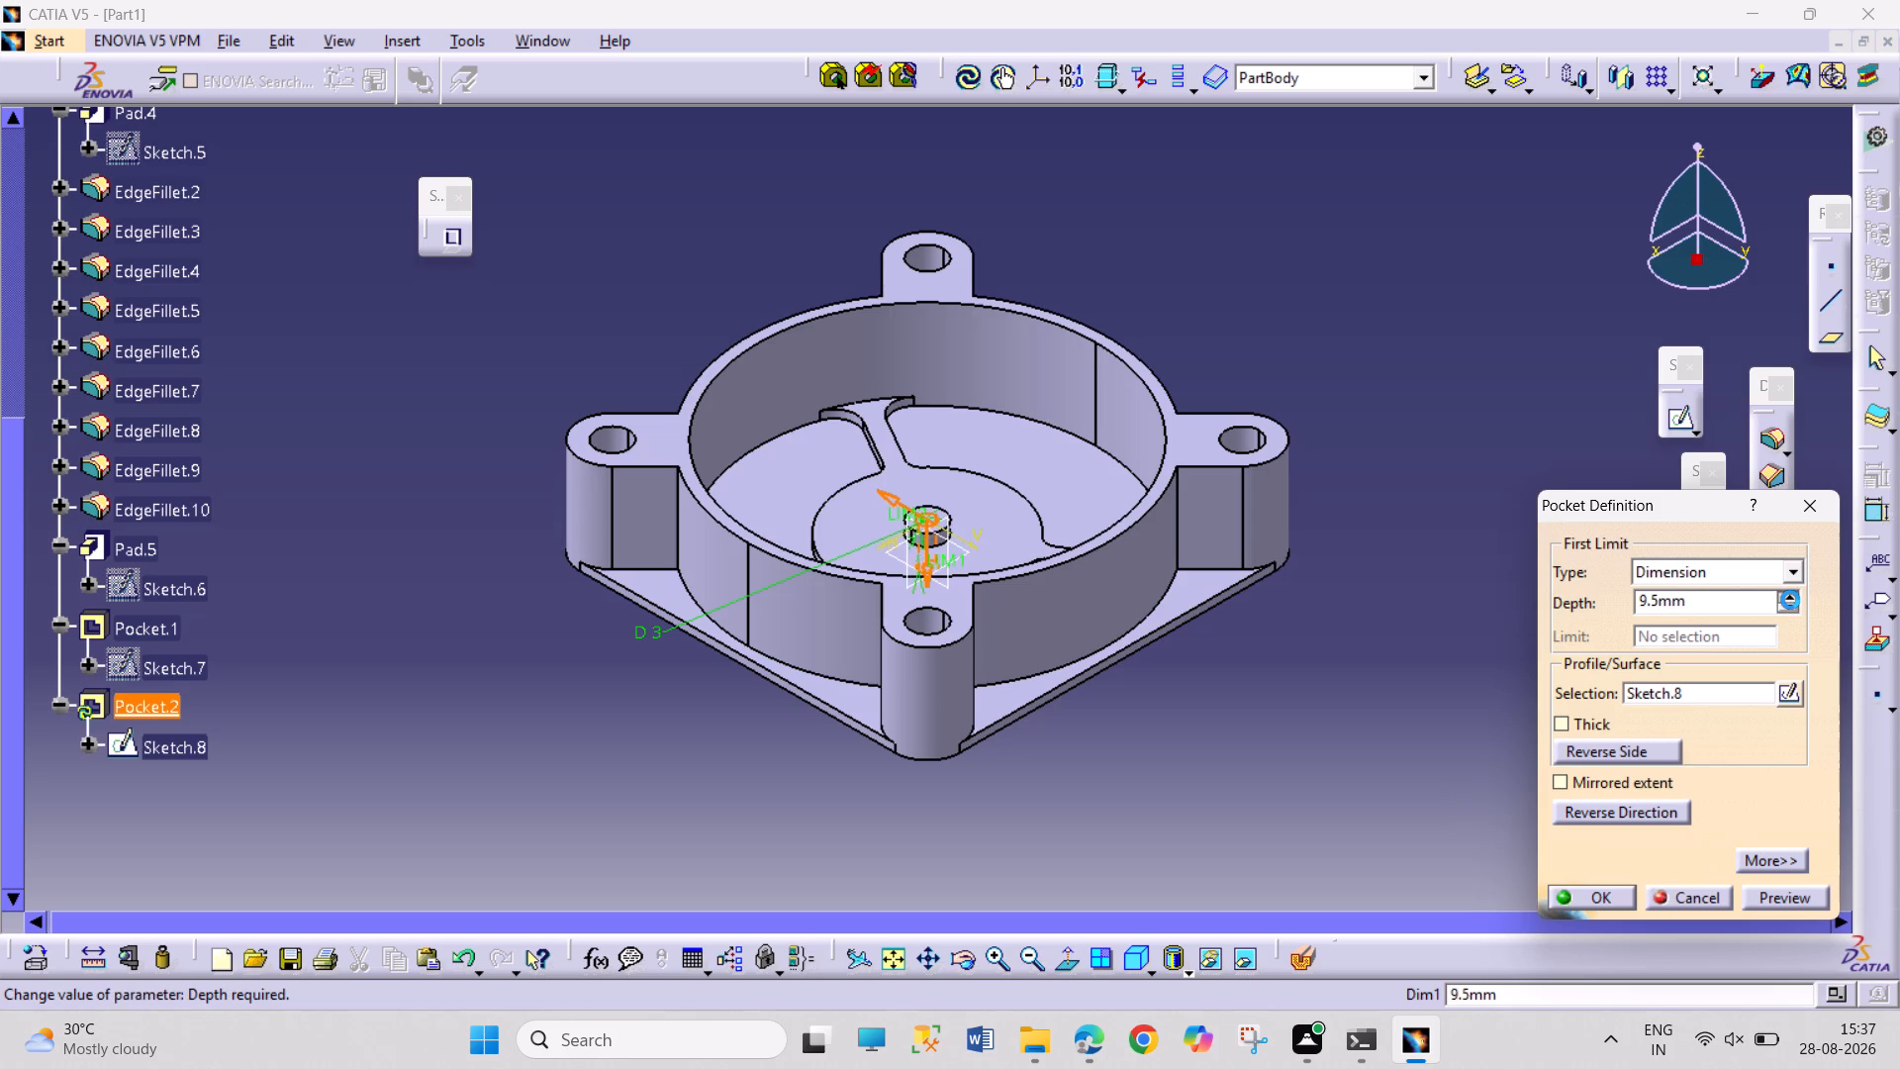
pyautogui.click(1593, 893)
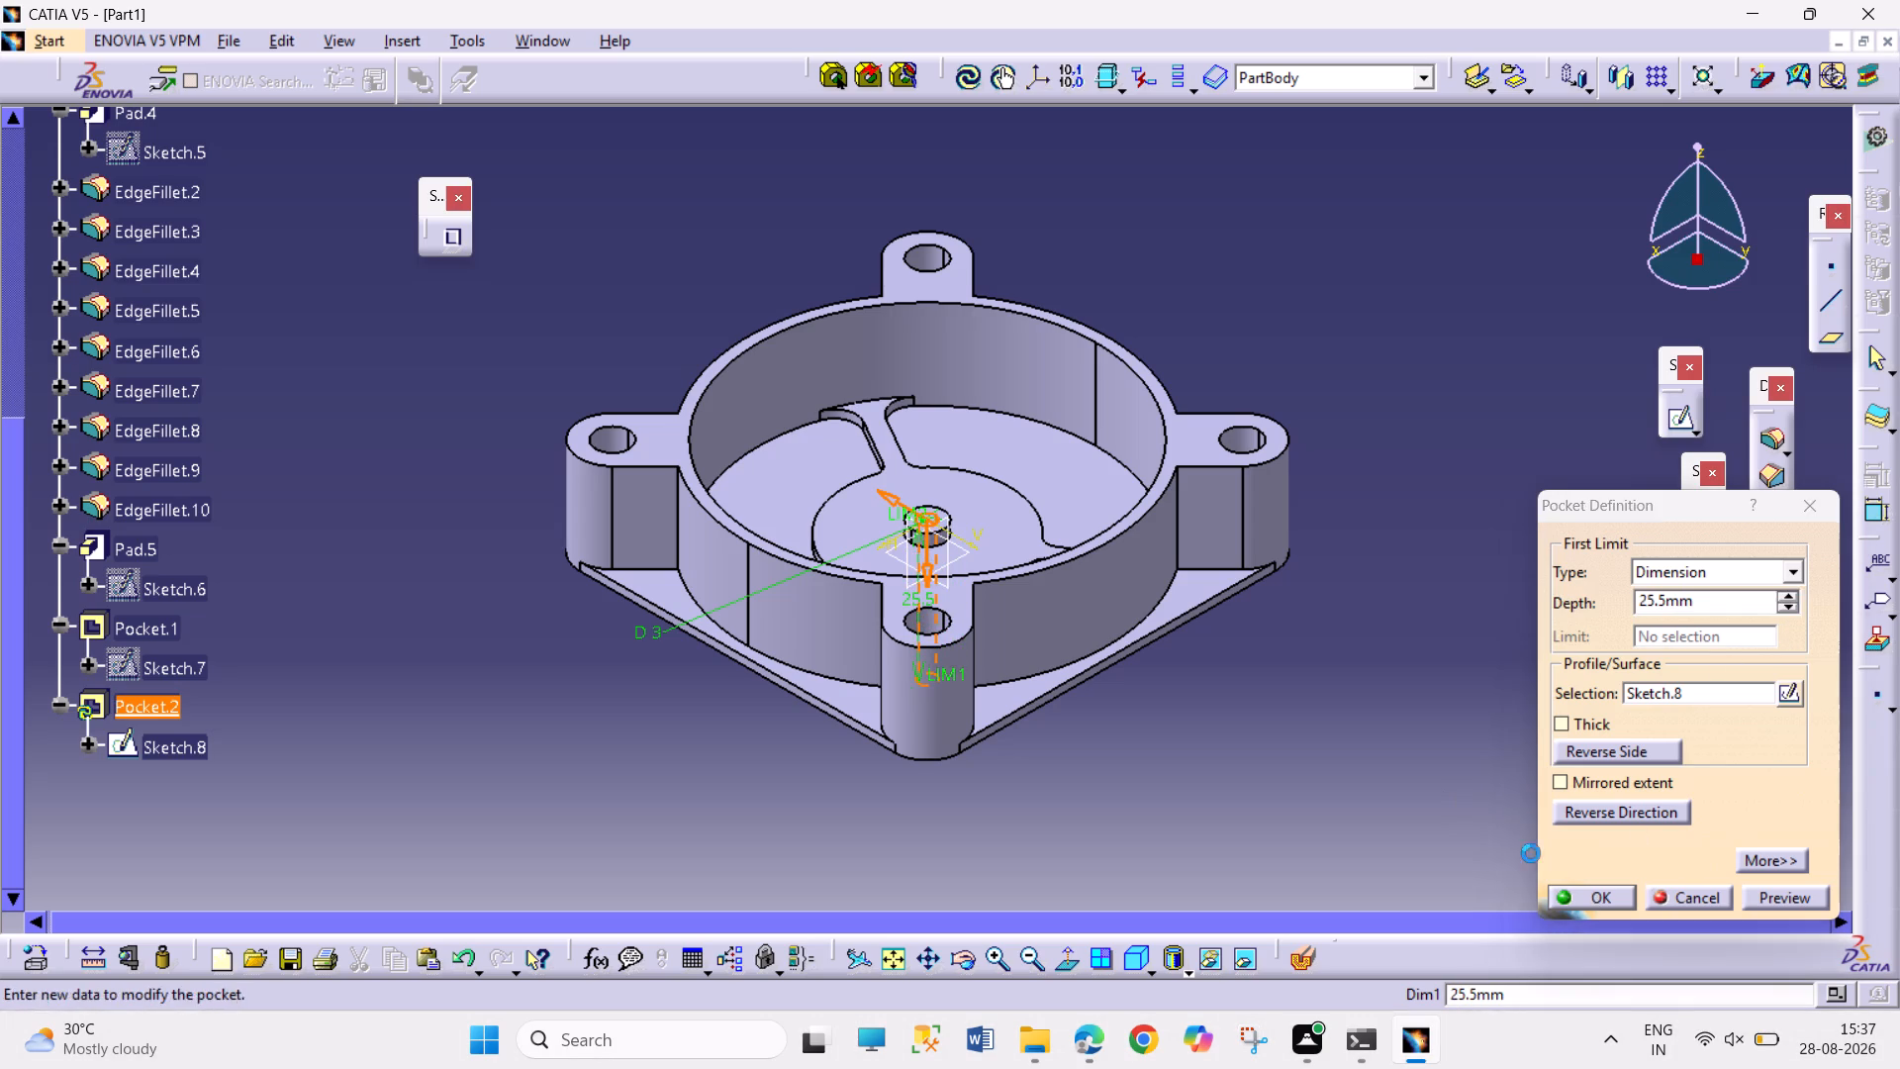
pyautogui.click(1476, 797)
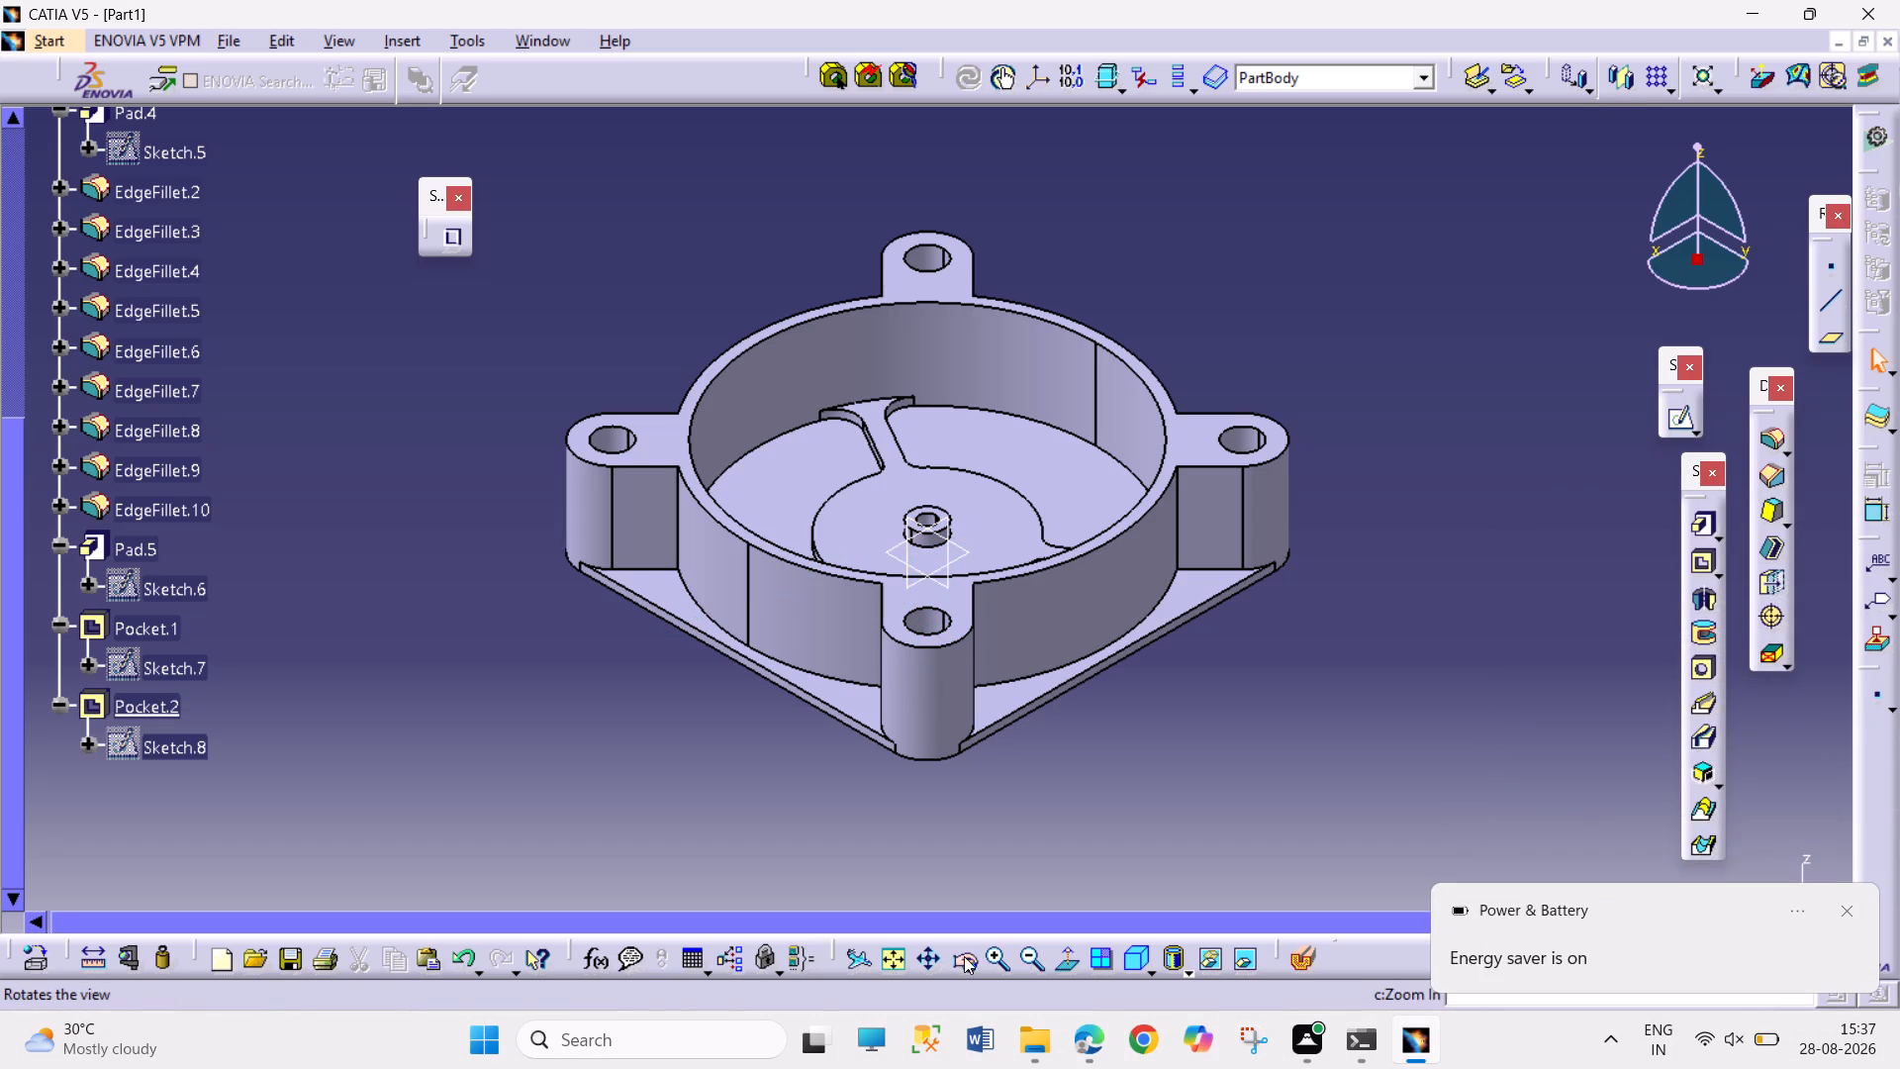
# Examine the bored hub from above and below, and review the auxiliary, section, front and detail views in the PDF drawing.
pyautogui.click(963, 957)
pyautogui.moveTo(1092, 821); pyautogui.dragTo(1006, 297)
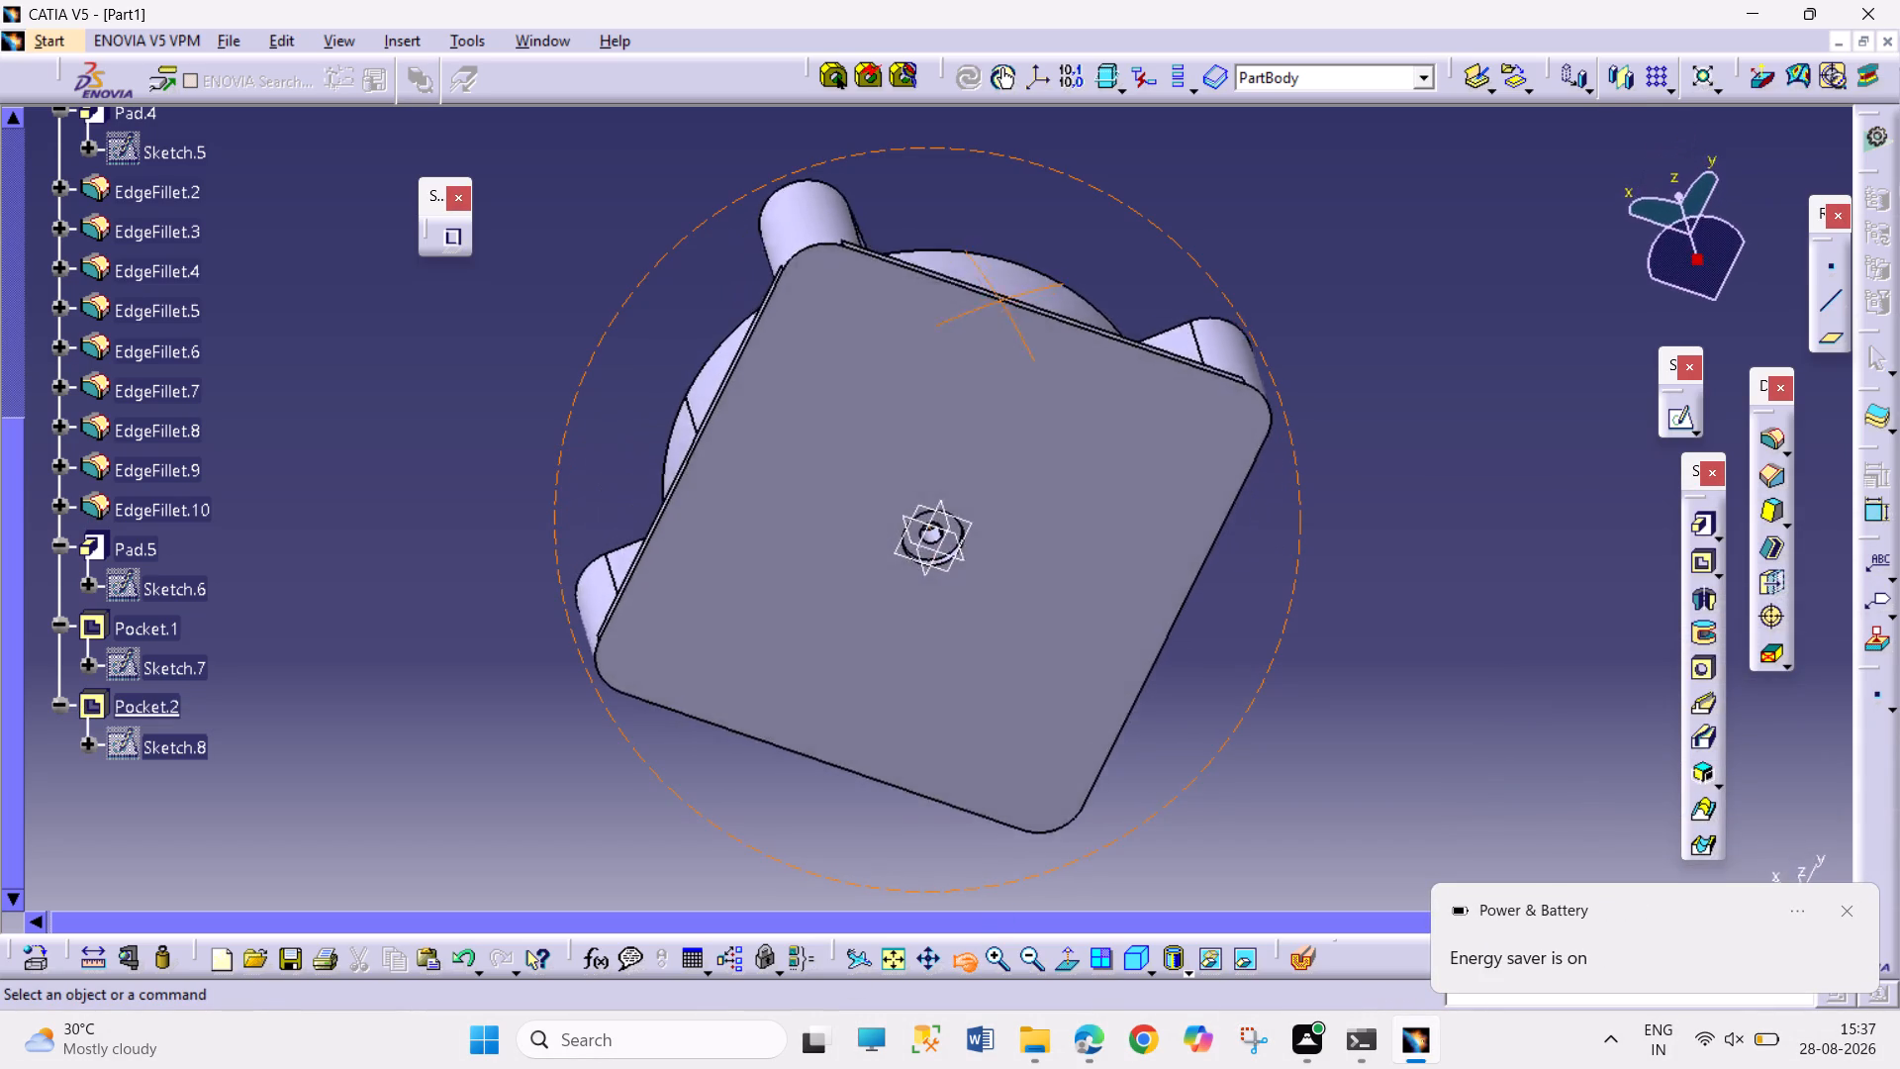
pyautogui.moveTo(1006, 297); pyautogui.dragTo(962, 769)
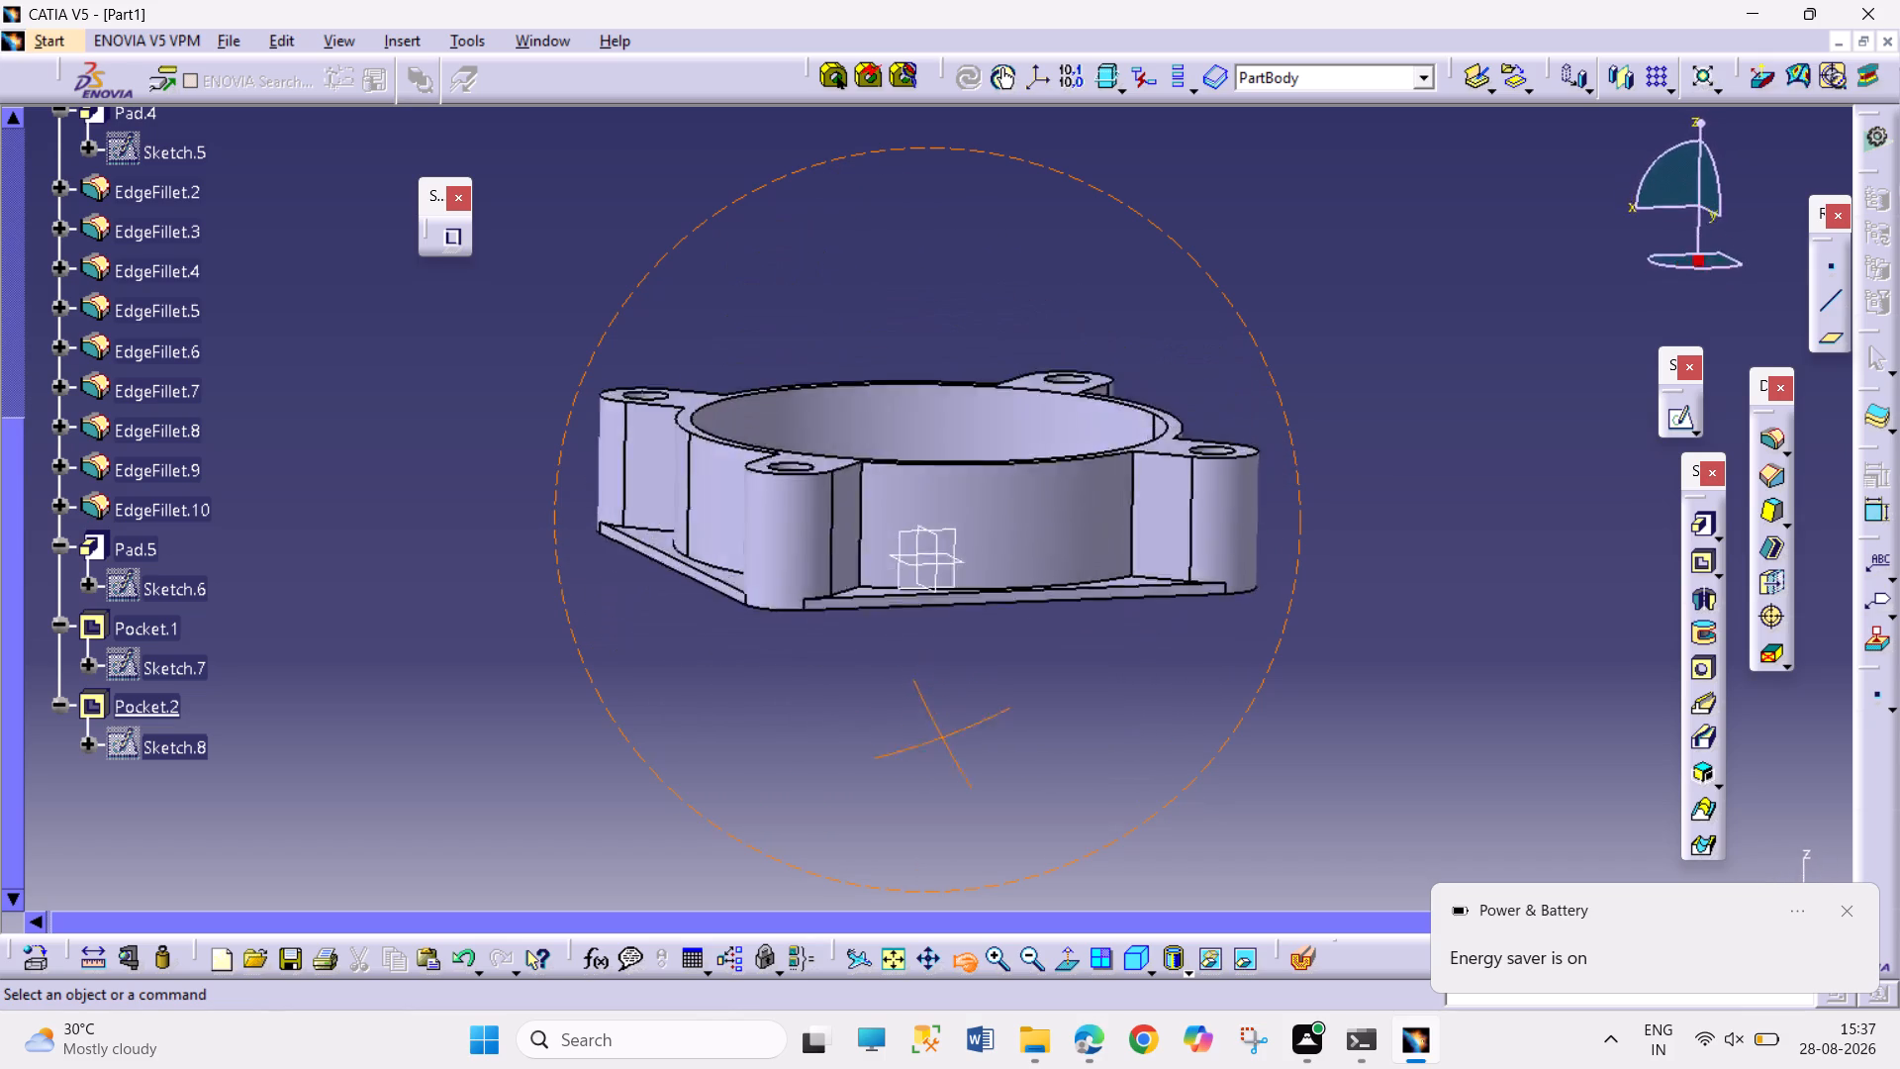
pyautogui.moveTo(962, 769); pyautogui.dragTo(1229, 852)
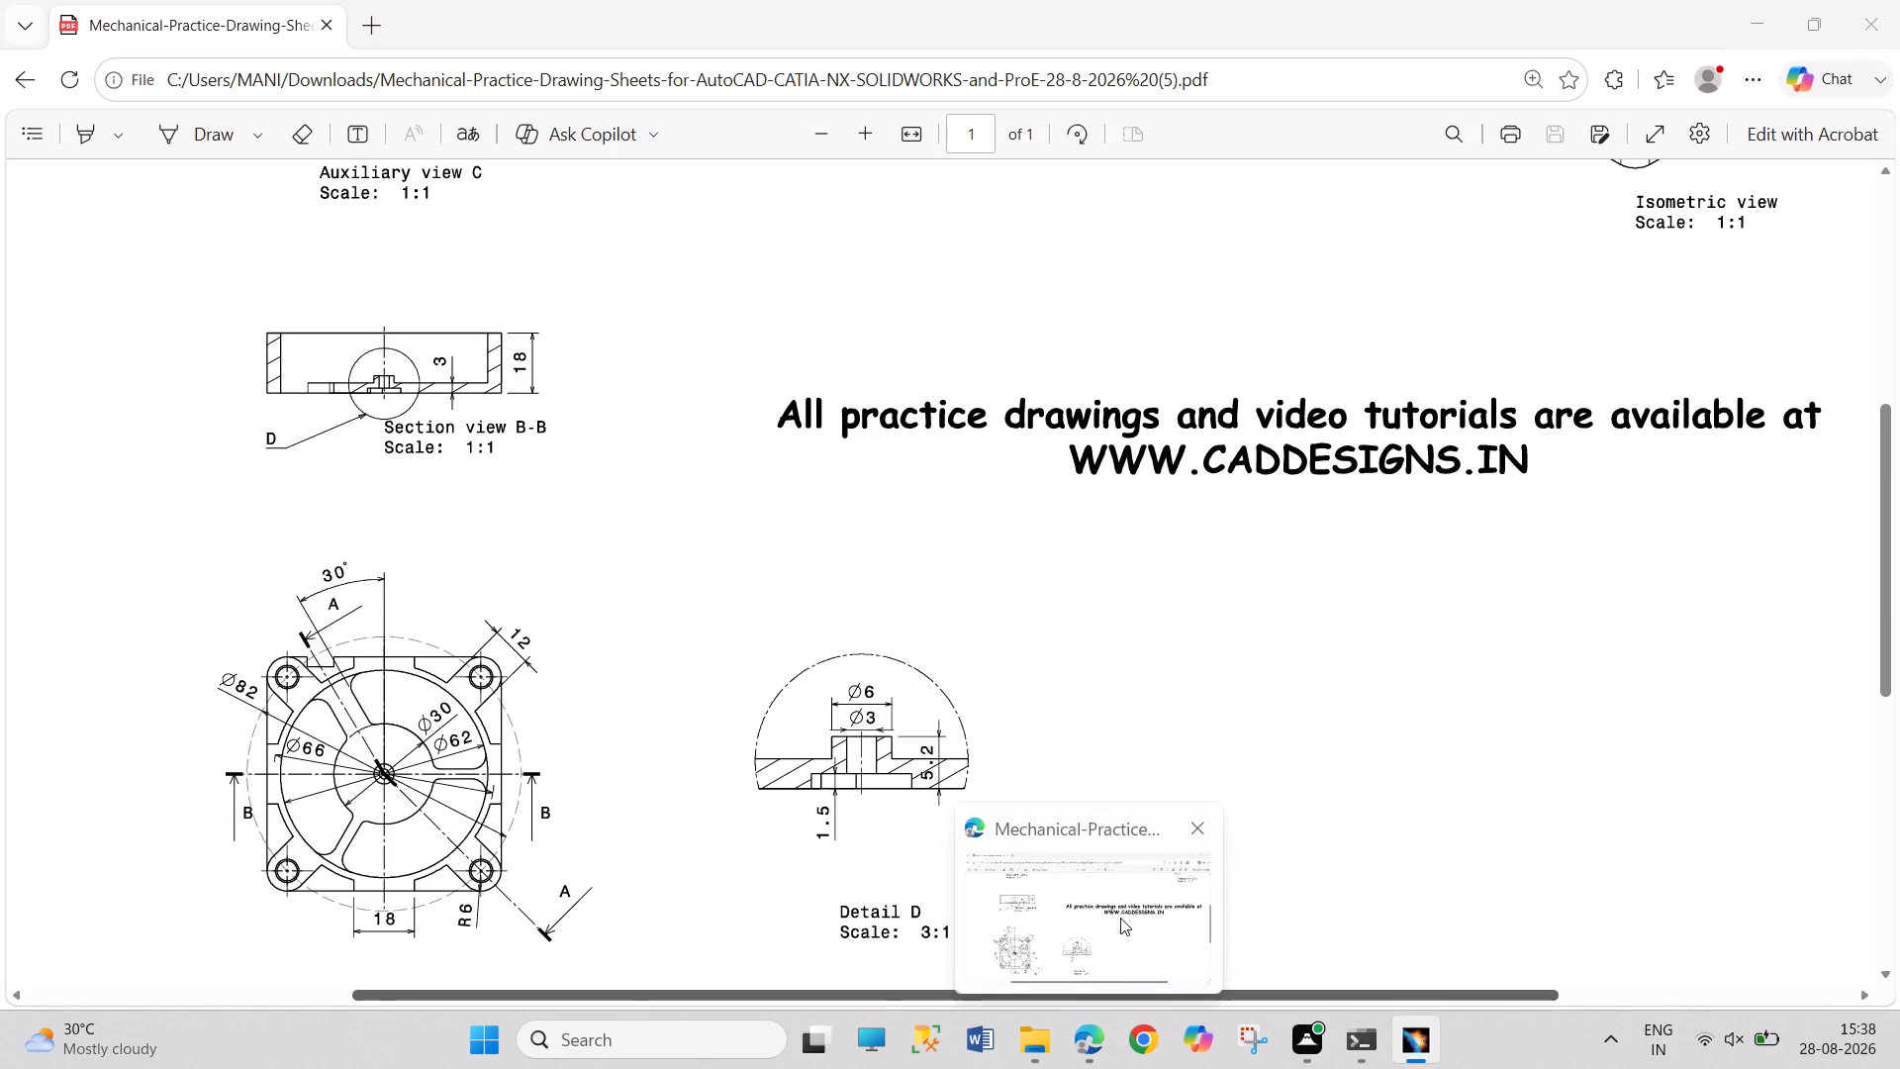
pyautogui.click(1120, 918)
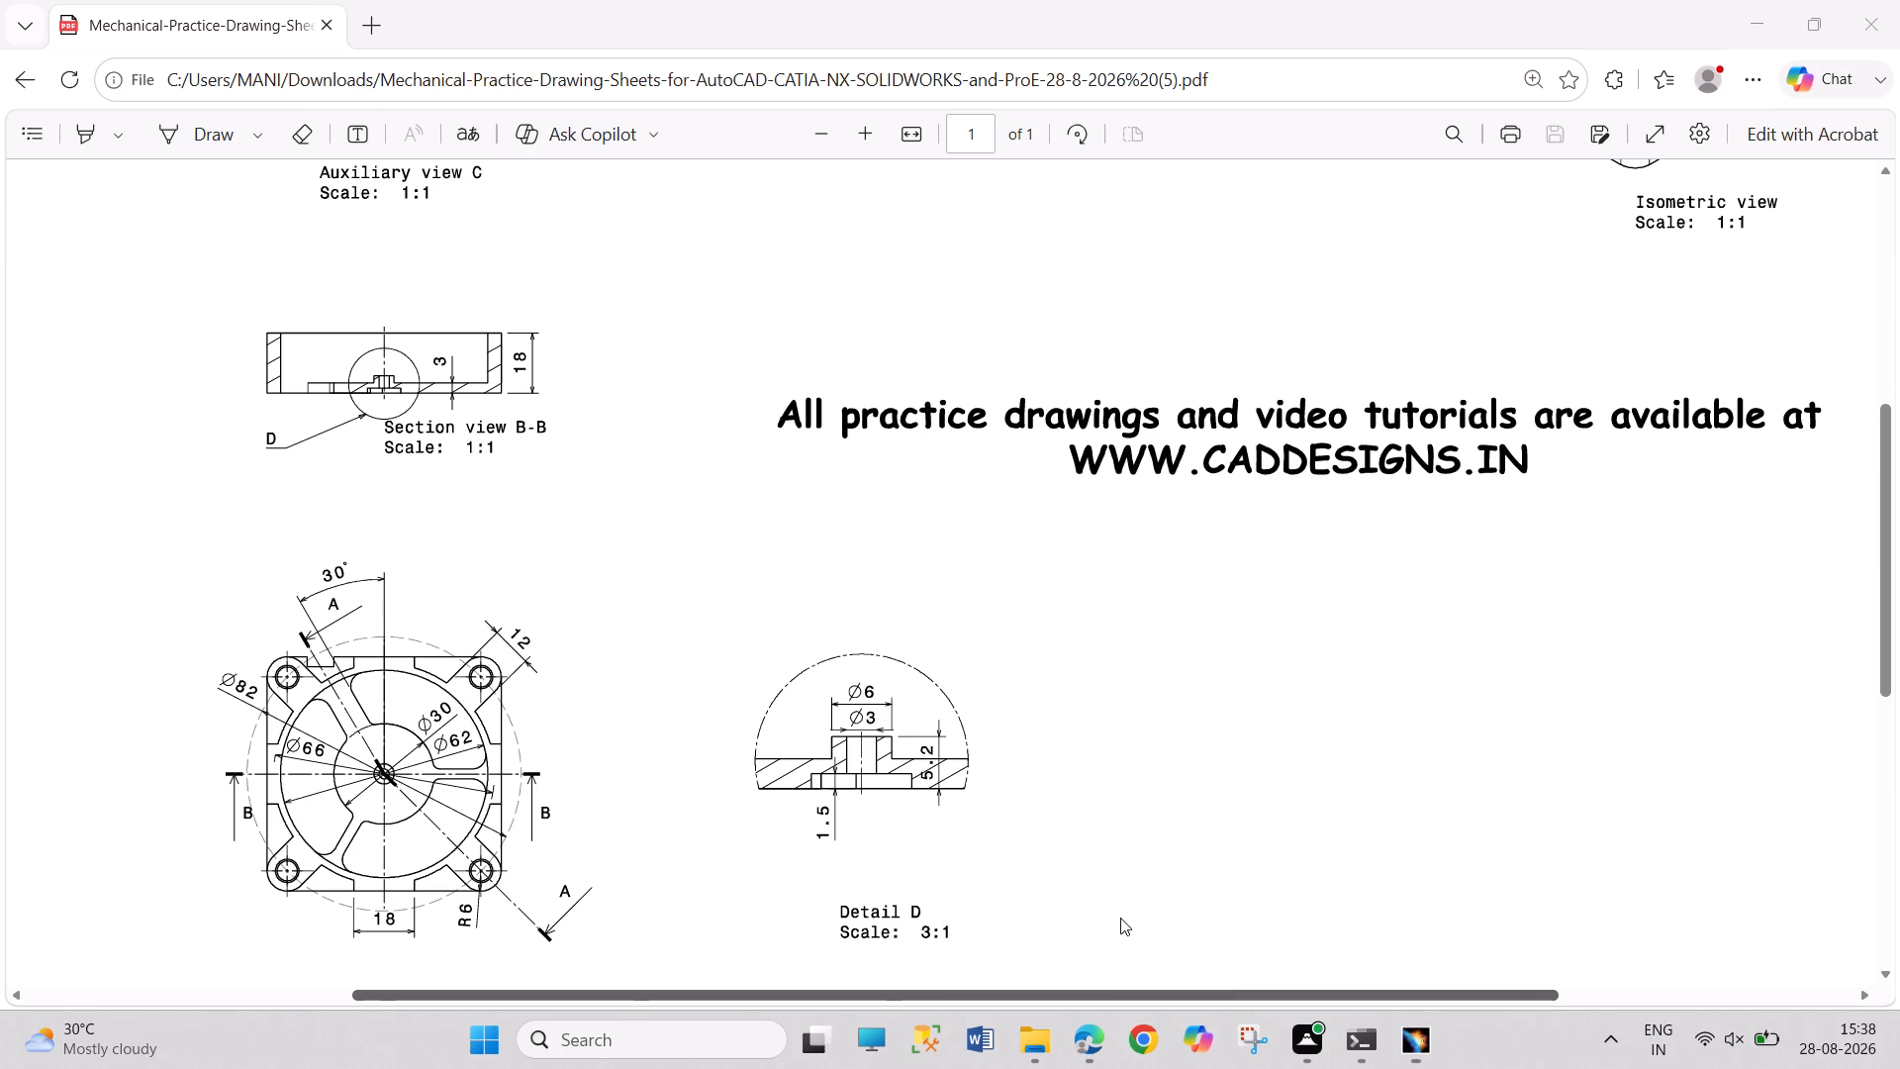
pyautogui.scroll(3, 1253, 787)
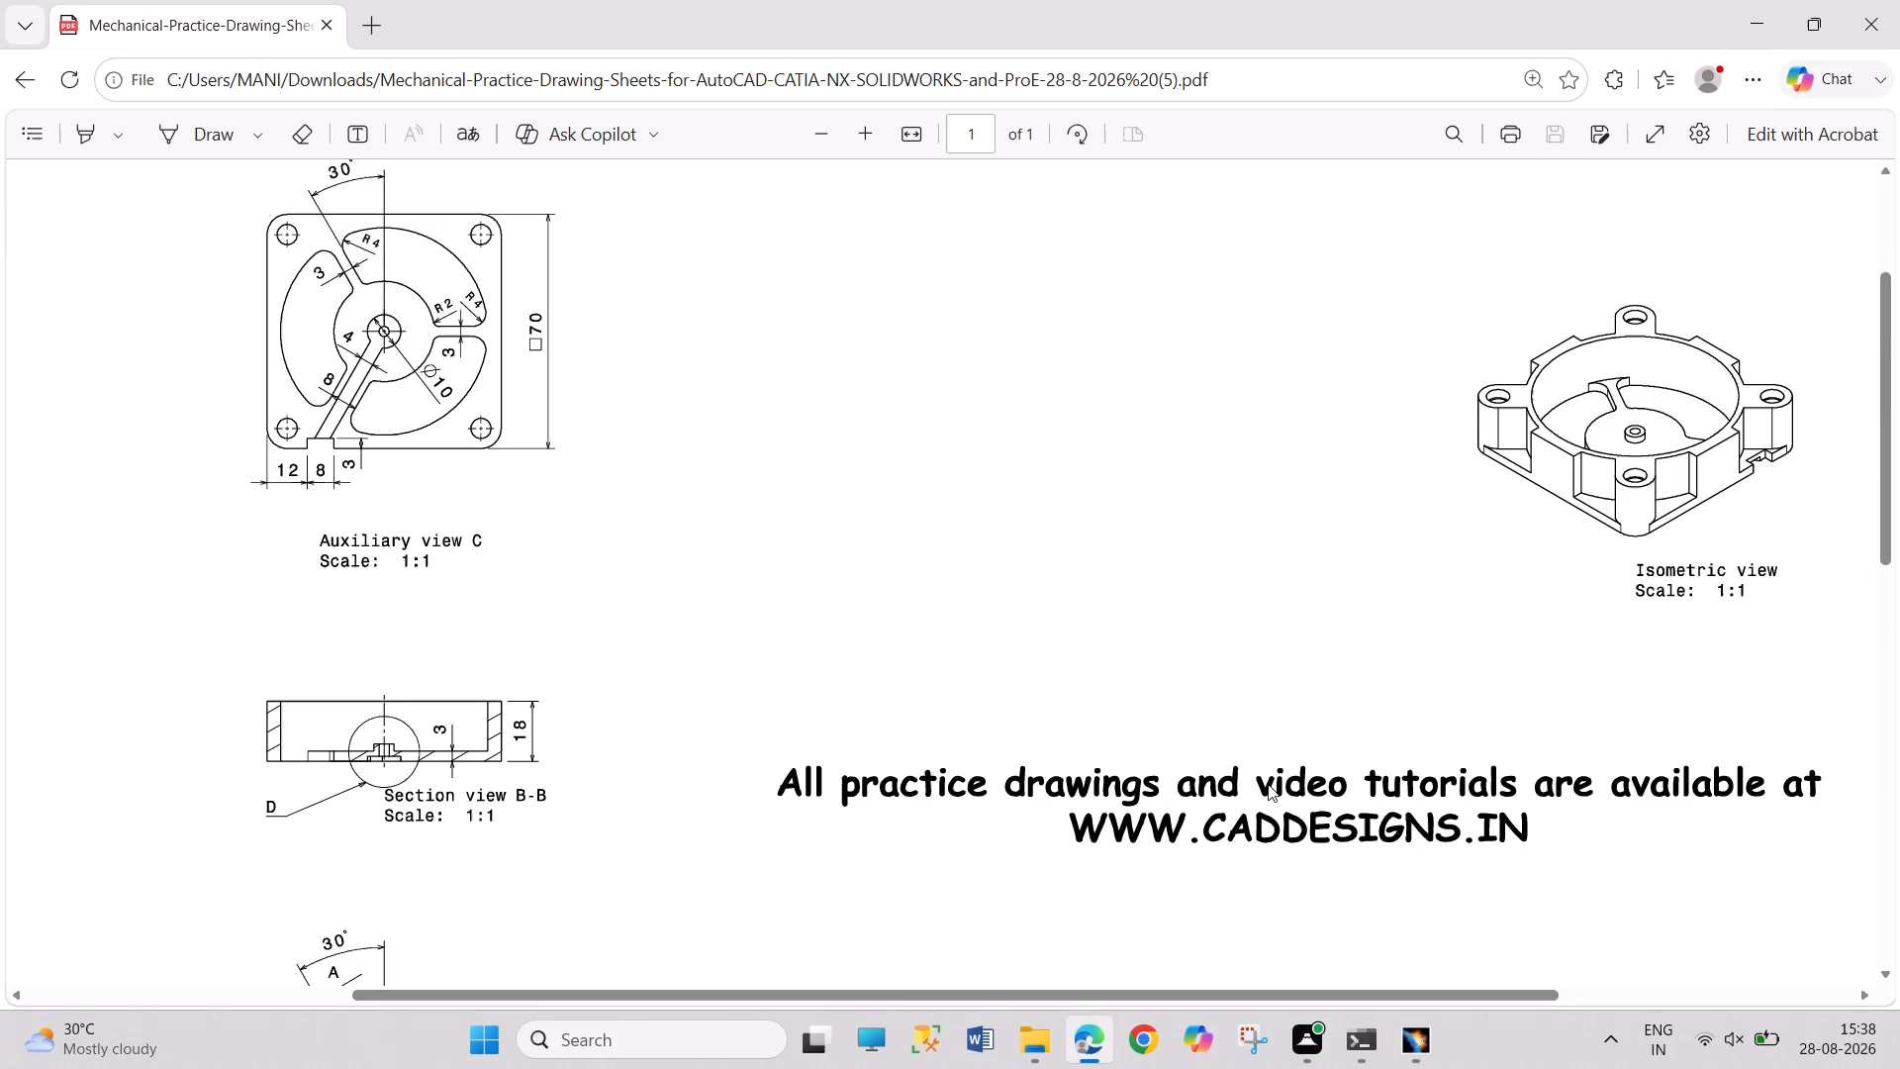
pyautogui.scroll(-3, 1268, 784)
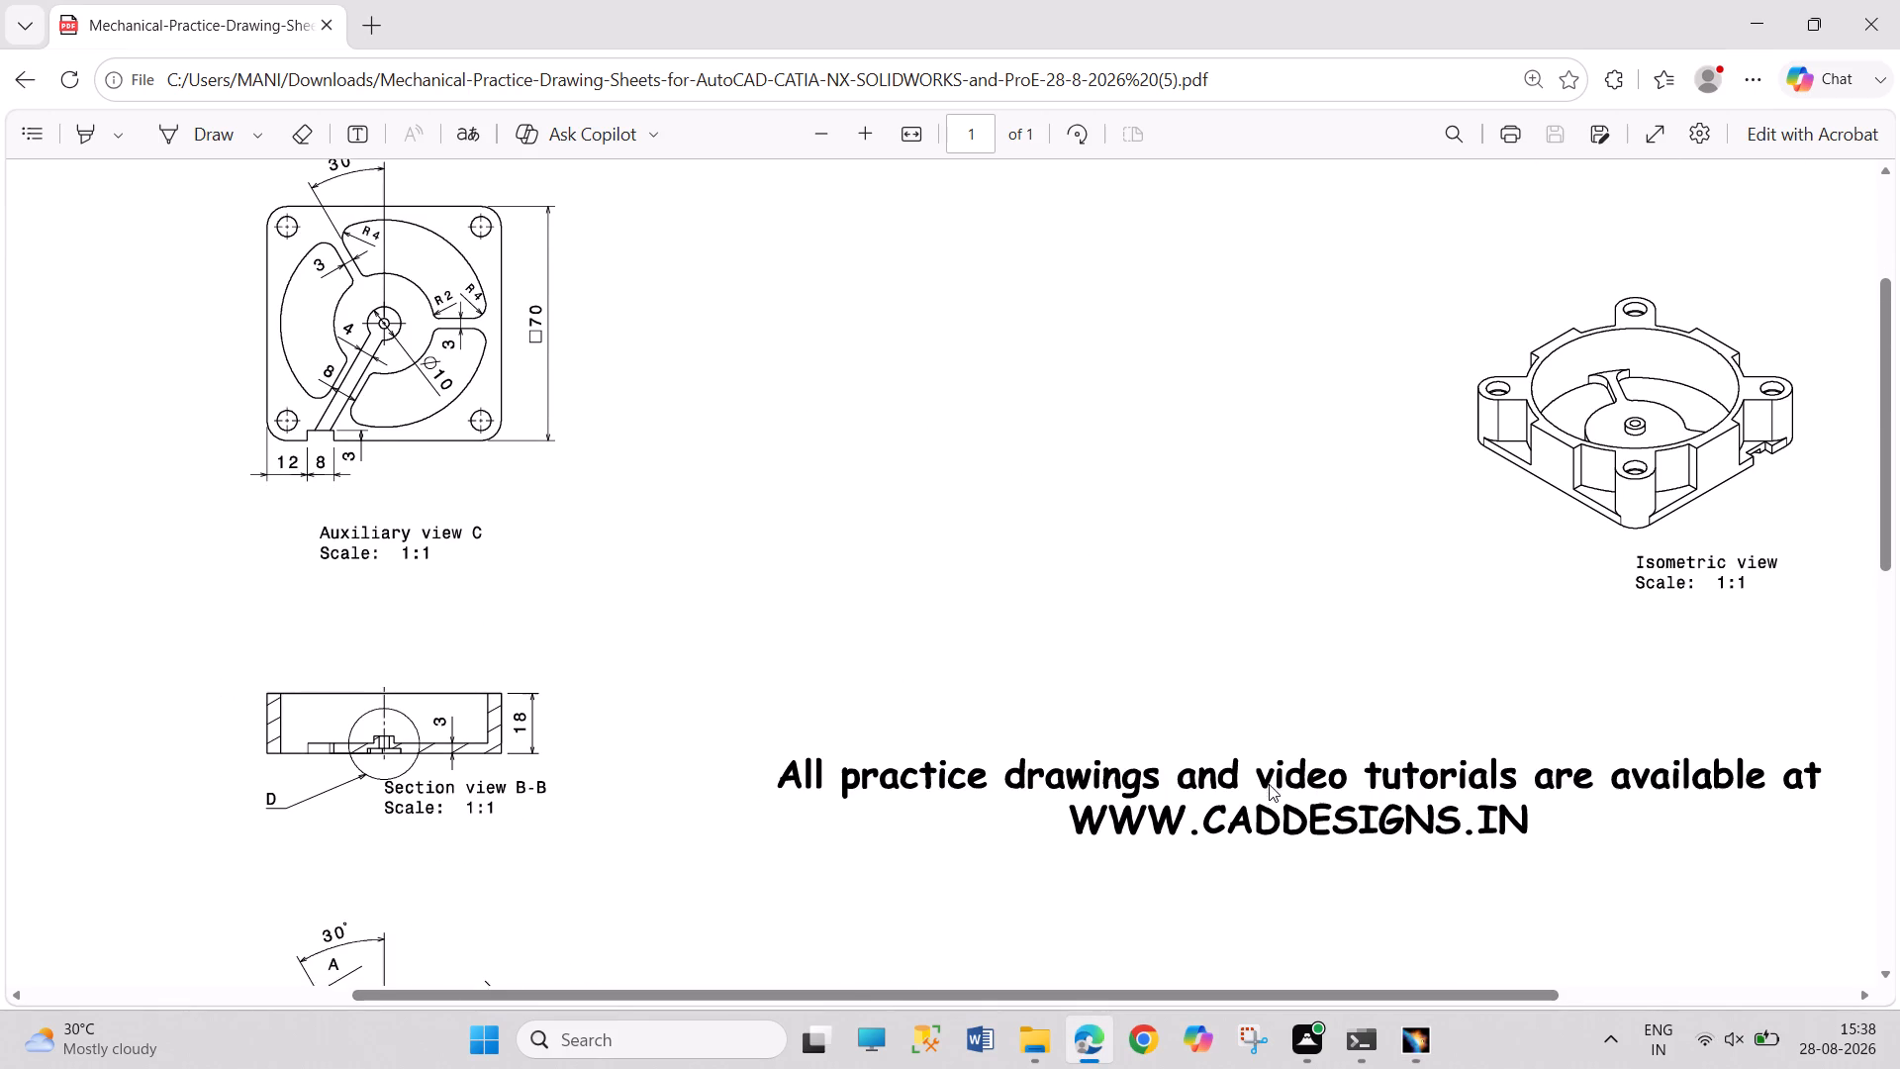
pyautogui.scroll(-2, 1269, 784)
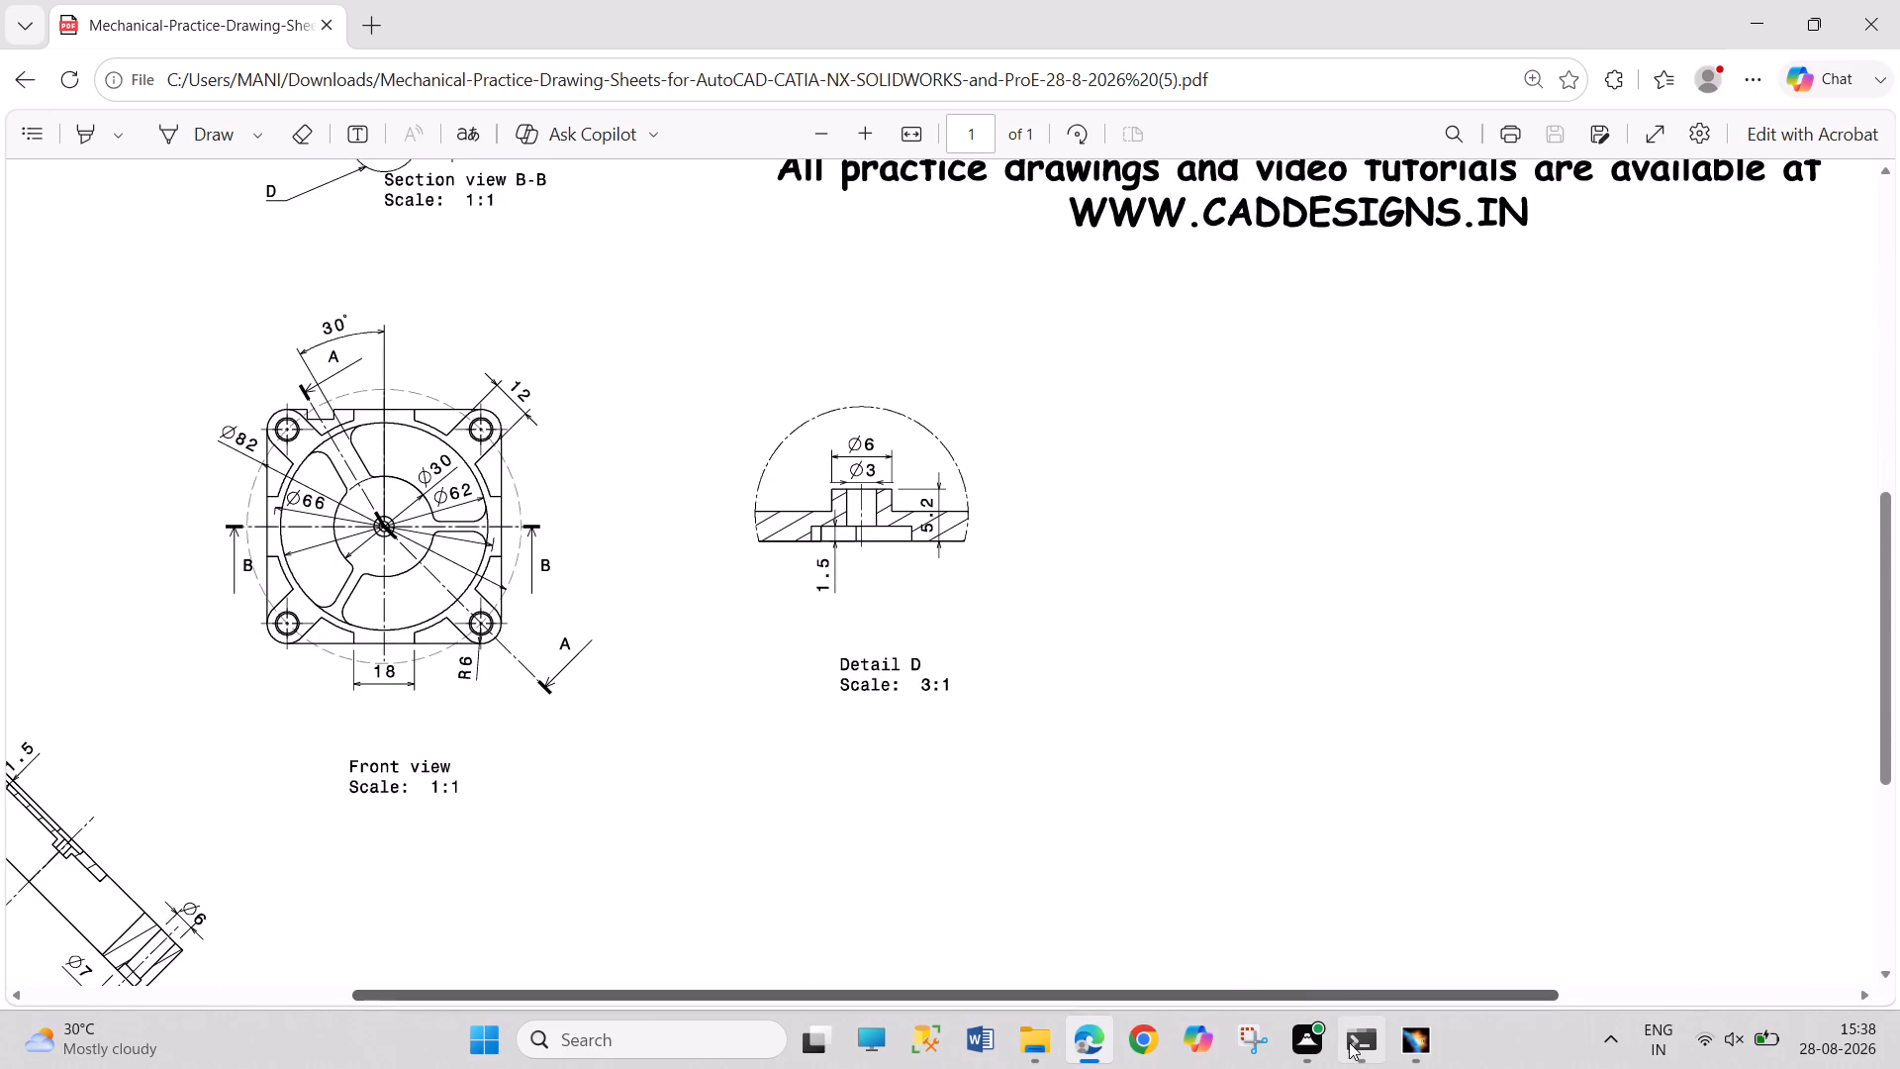
# Back in CATIA, sketch a rectangle on the base flange's upper face, straddling its positive-X edge near the positive-Y corner boss.
pyautogui.click(1414, 1042)
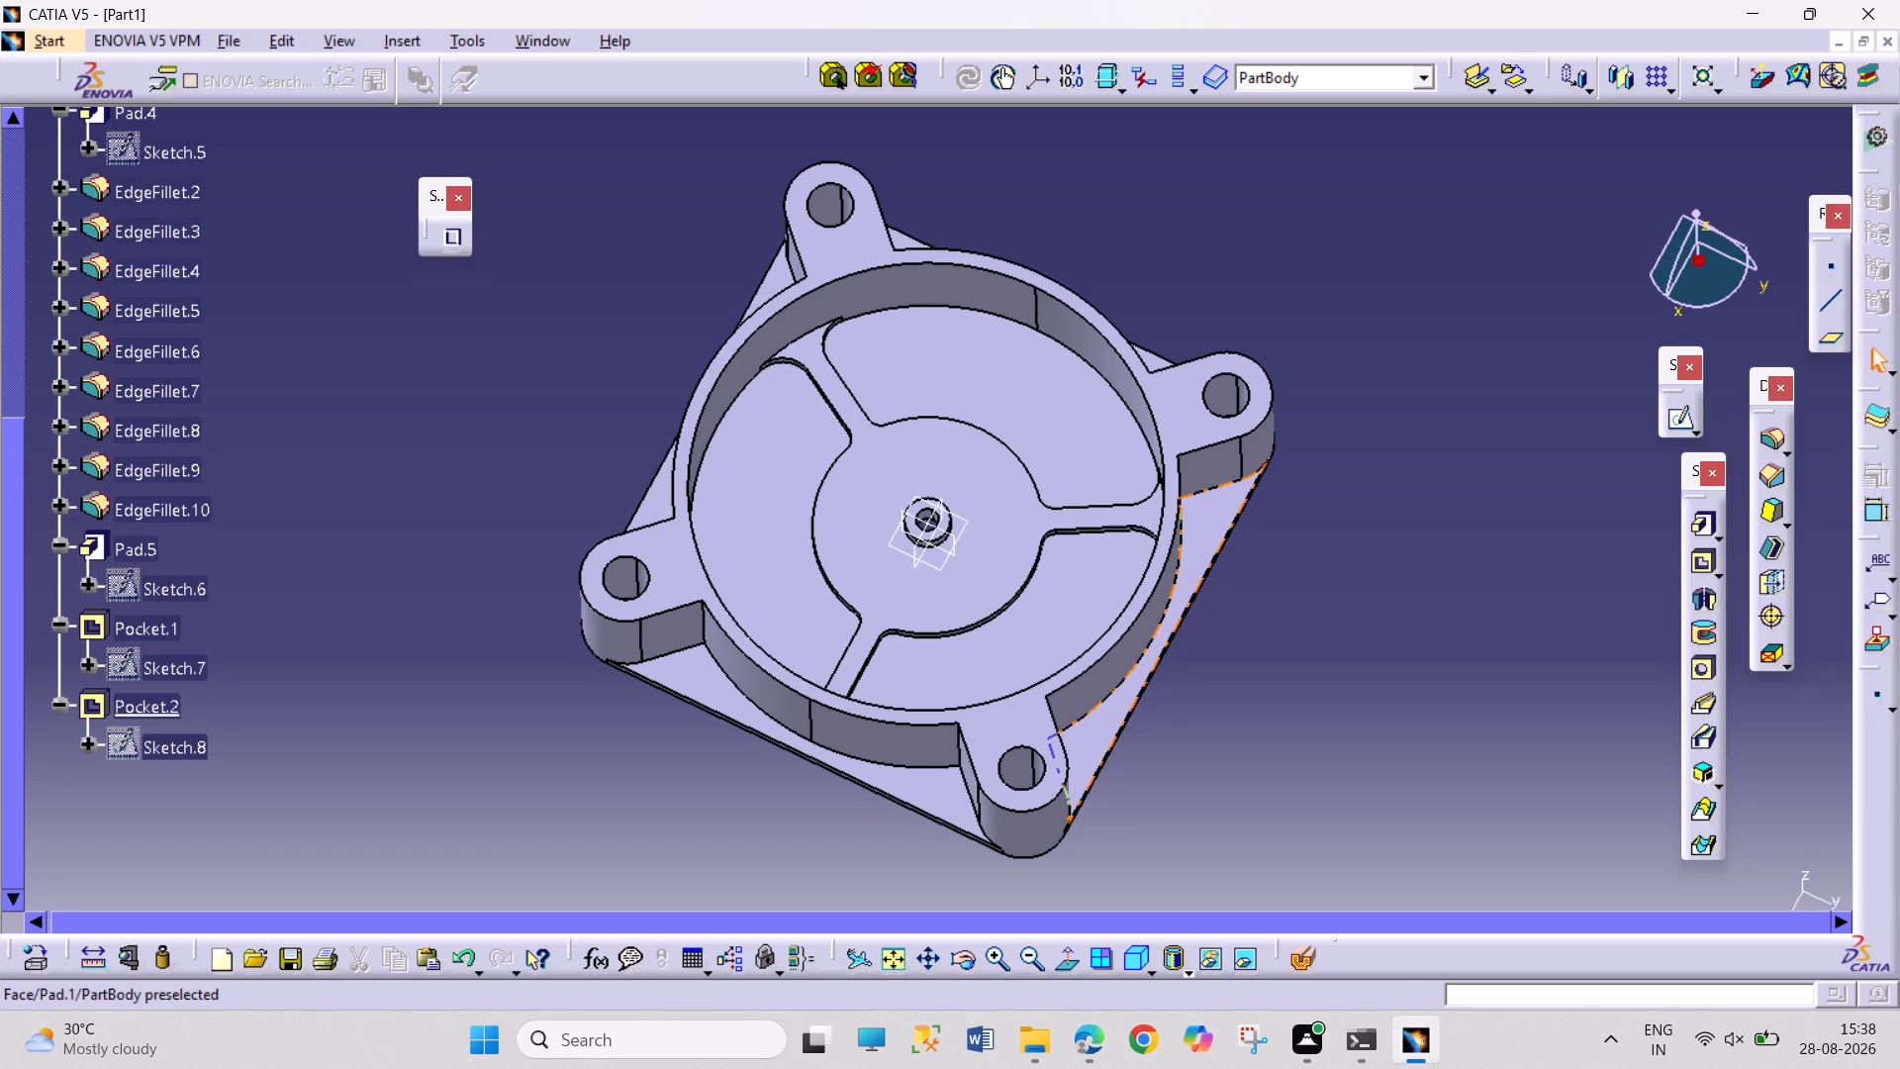
pyautogui.click(1204, 521)
pyautogui.click(1673, 422)
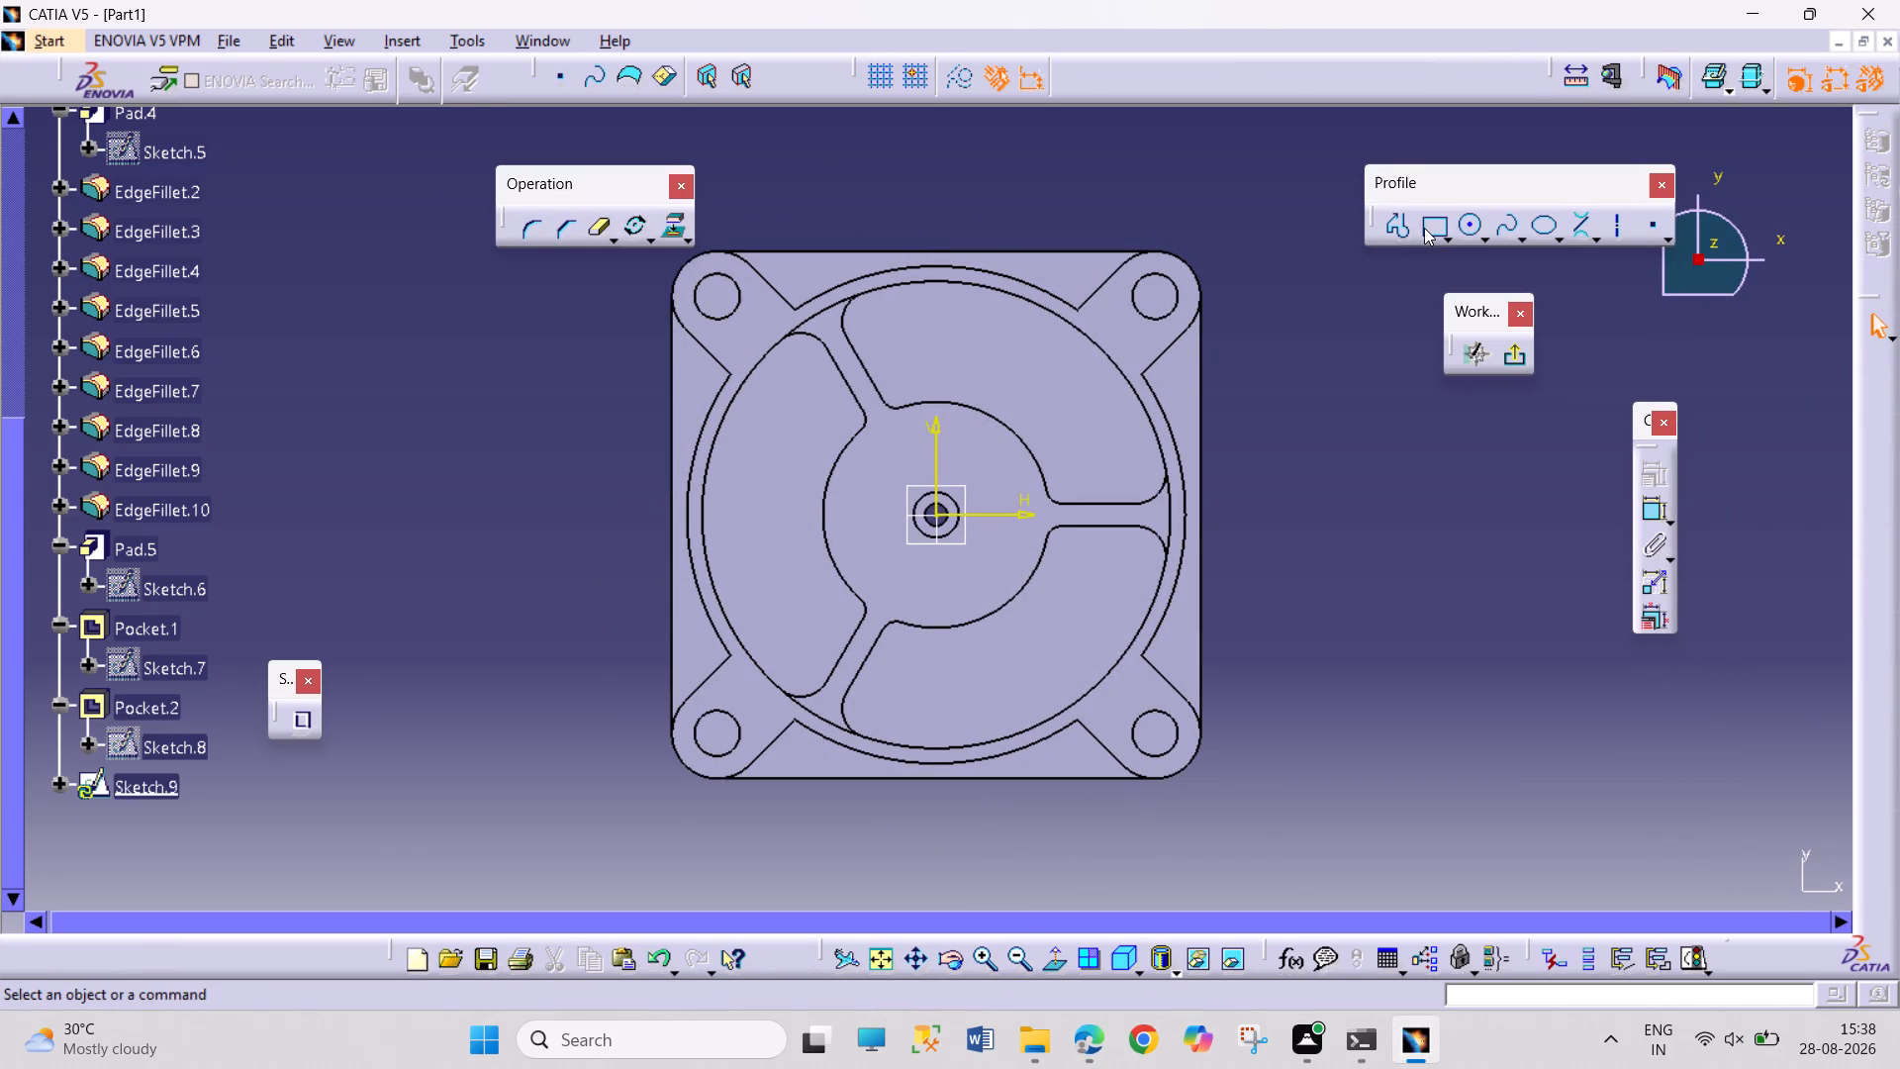
pyautogui.click(1424, 228)
pyautogui.click(1181, 361)
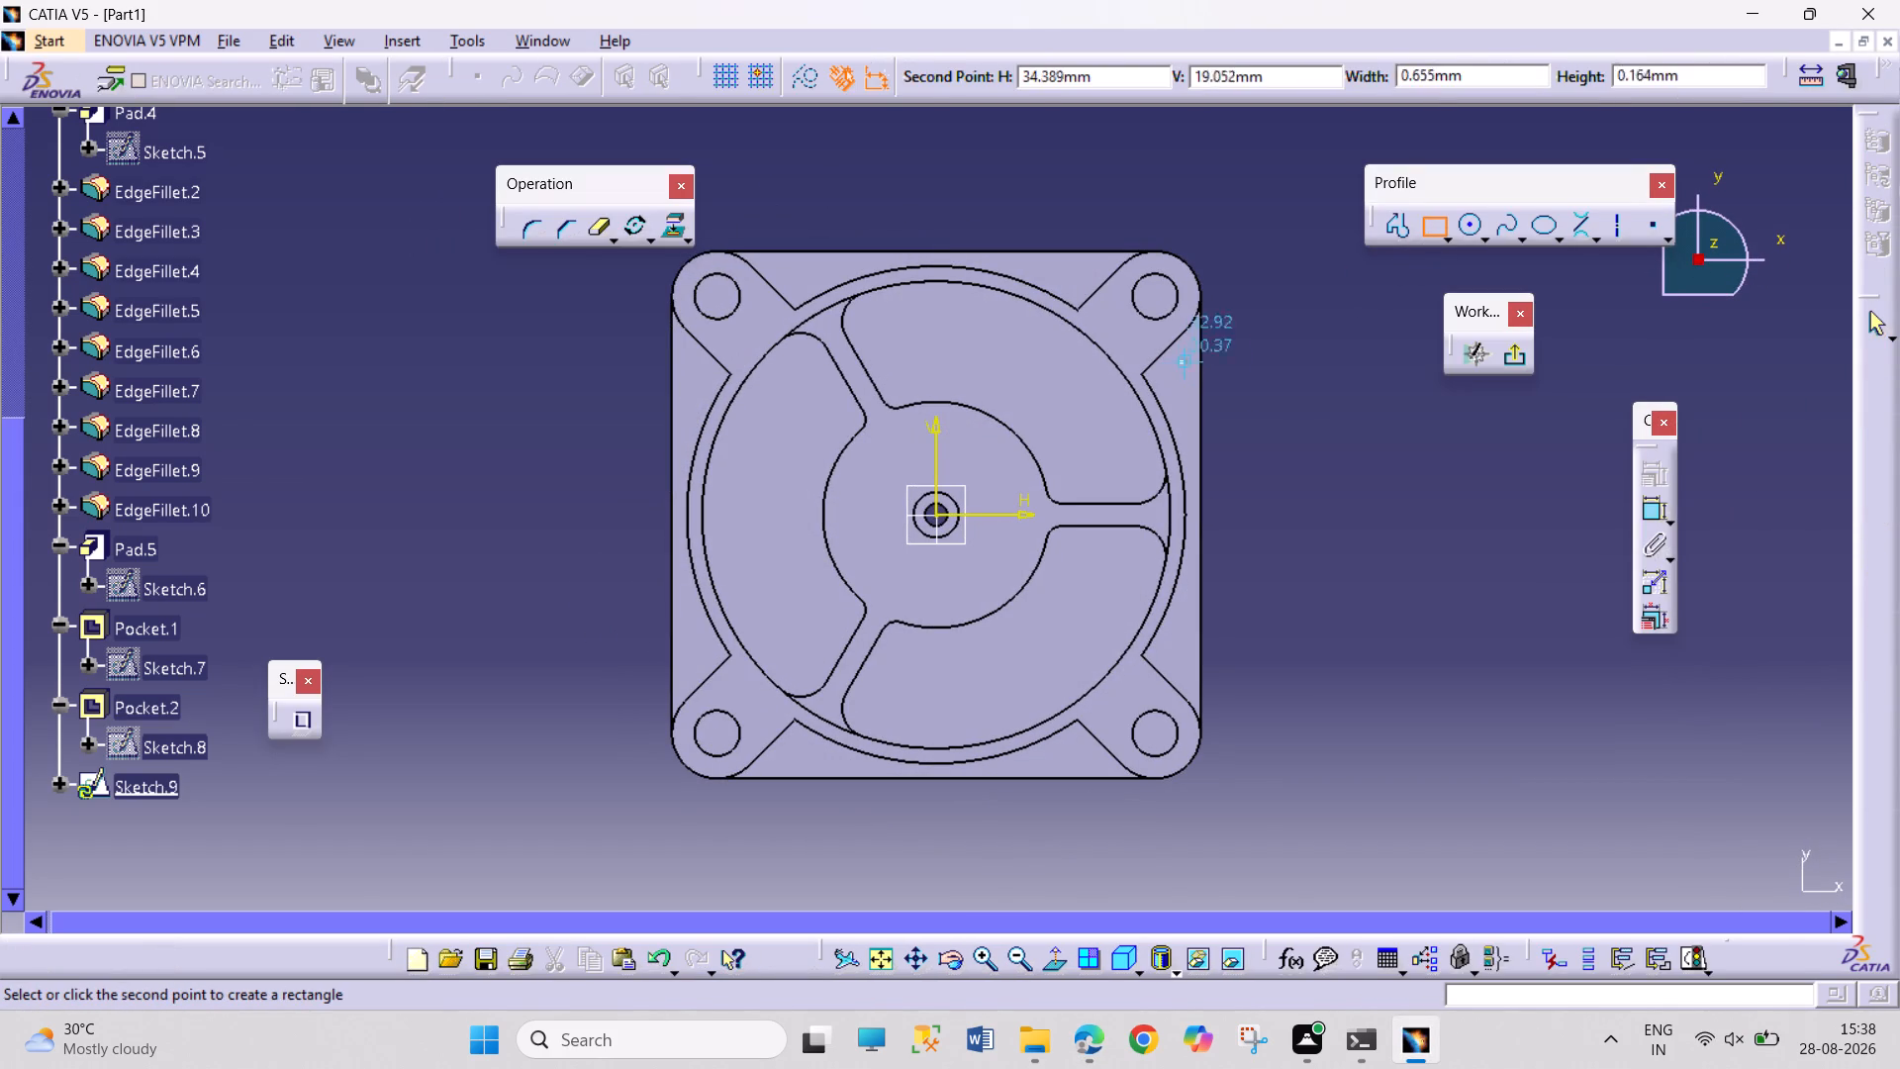
pyautogui.click(1239, 433)
pyautogui.click(1343, 653)
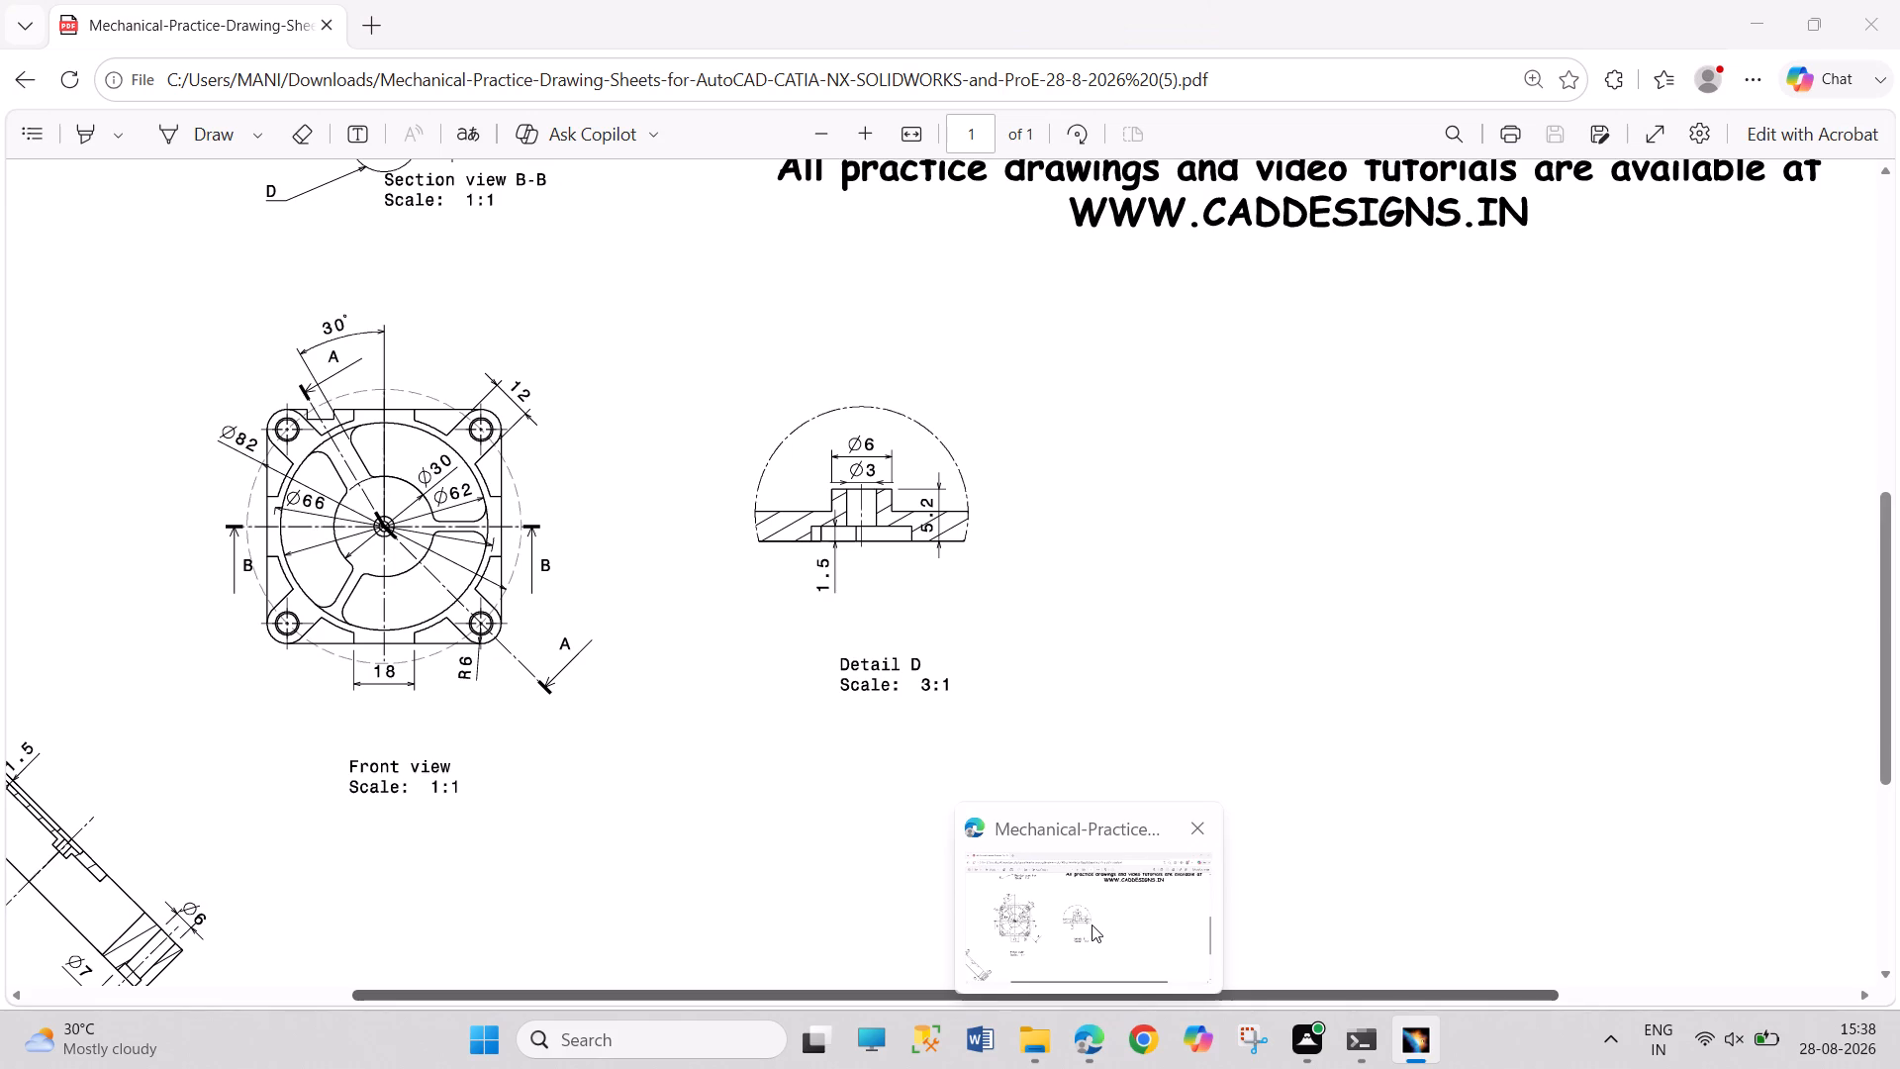
# In the PDF drawing, examine the front view, section views, Detail D and auxiliary view C for the edge notch dimensions.
pyautogui.click(1092, 924)
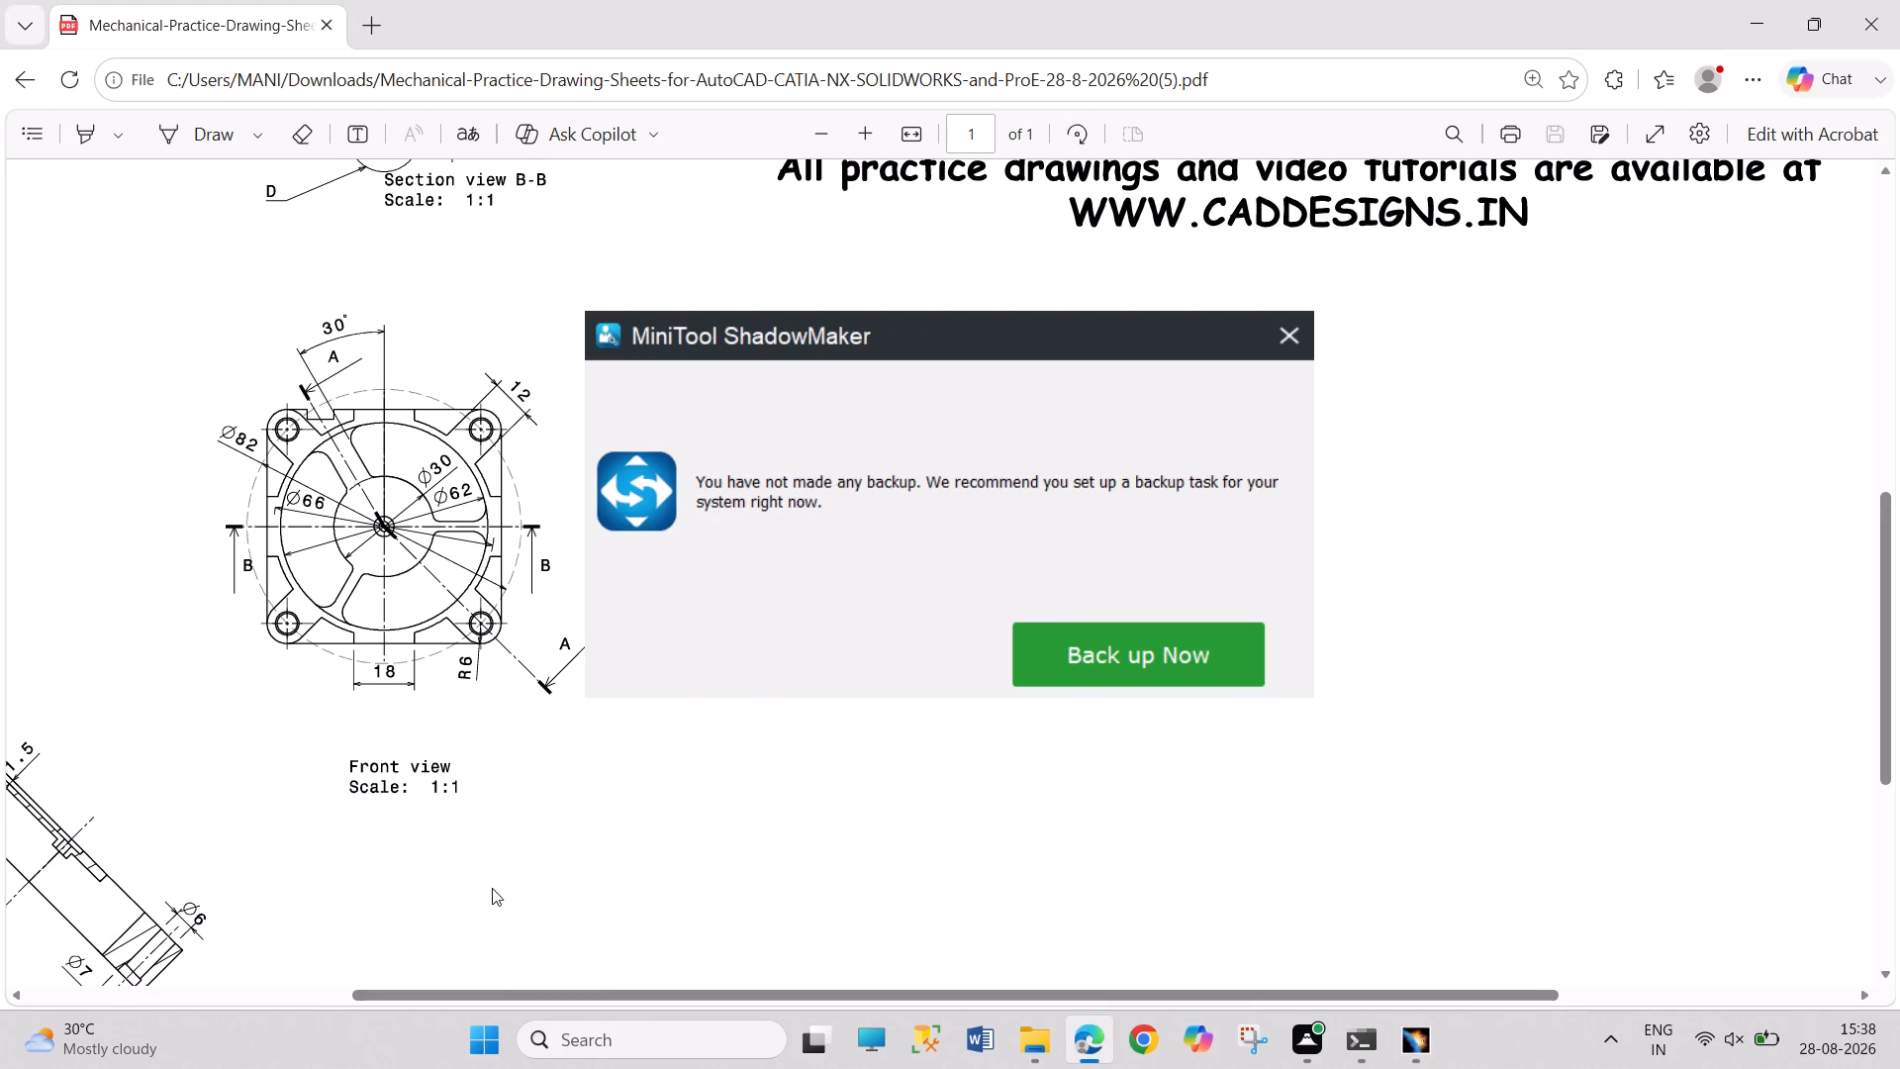
pyautogui.scroll(-3, 477, 769)
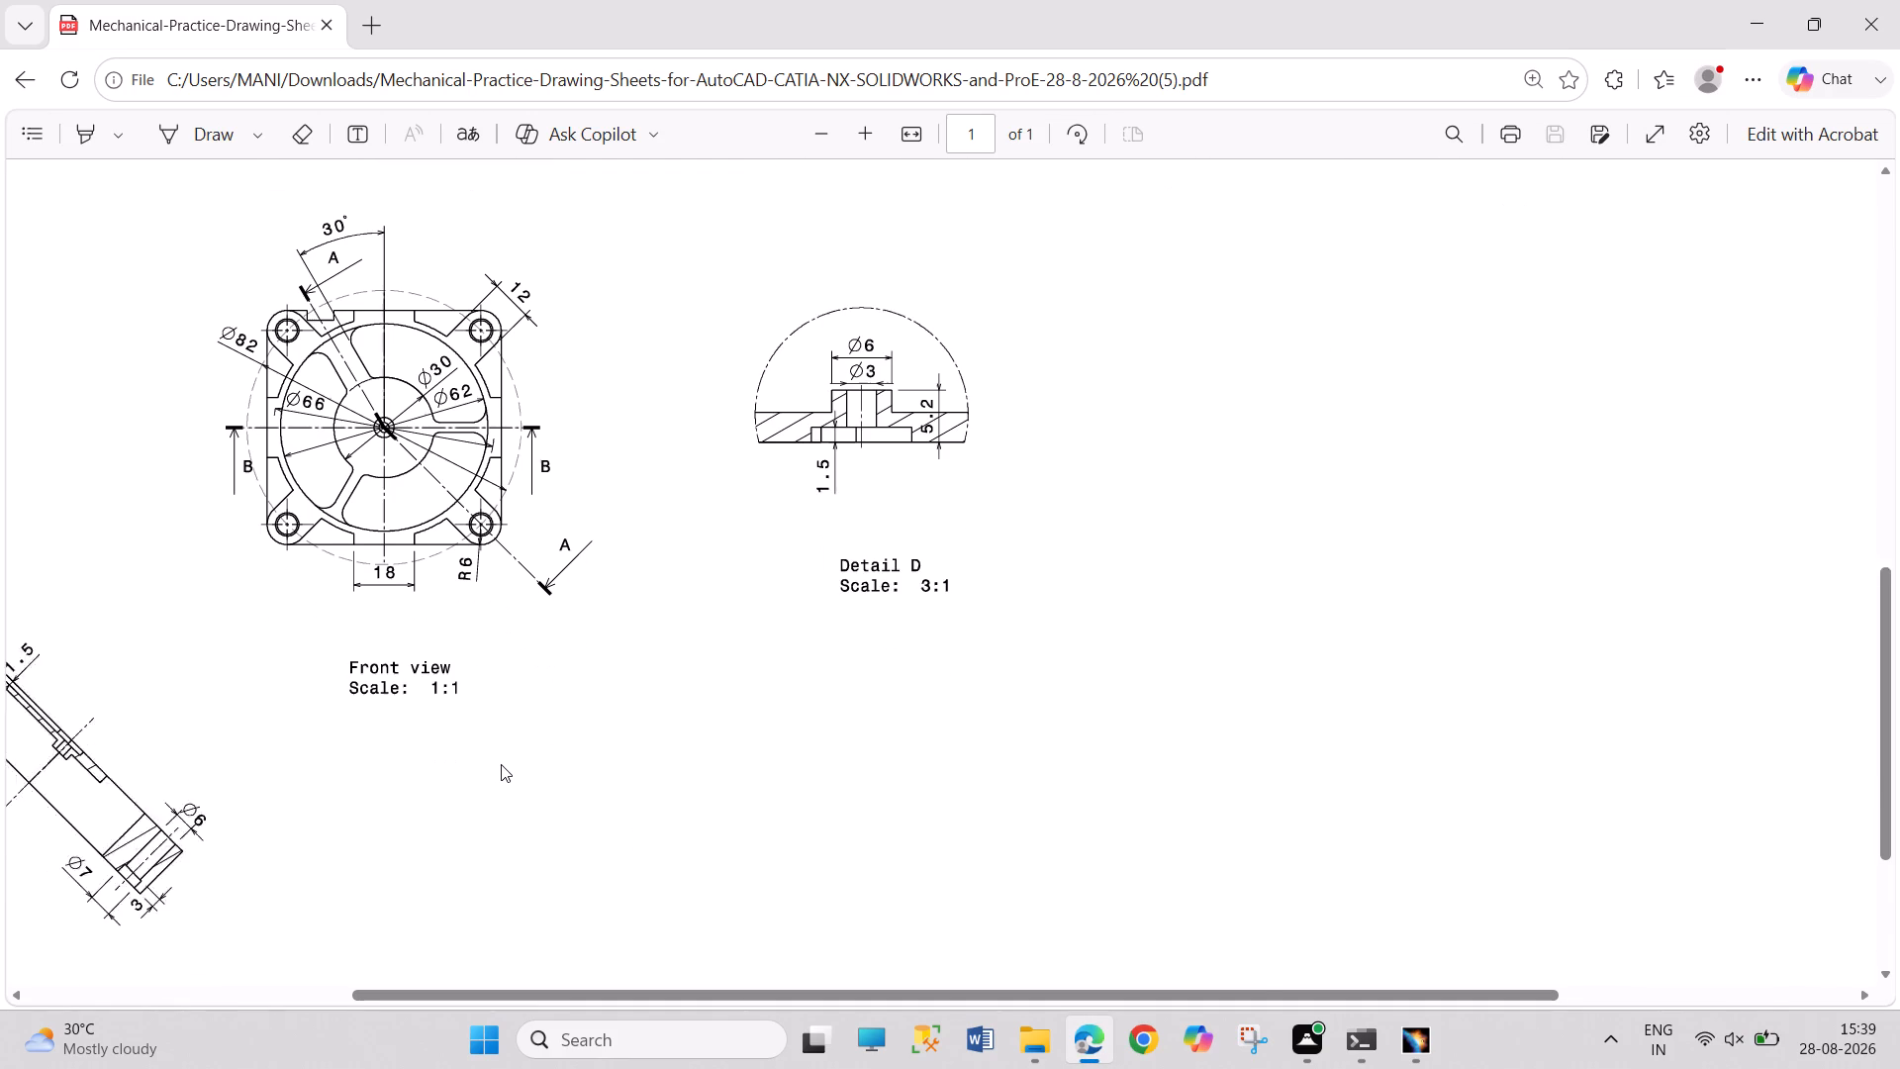
pyautogui.scroll(1, 504, 763)
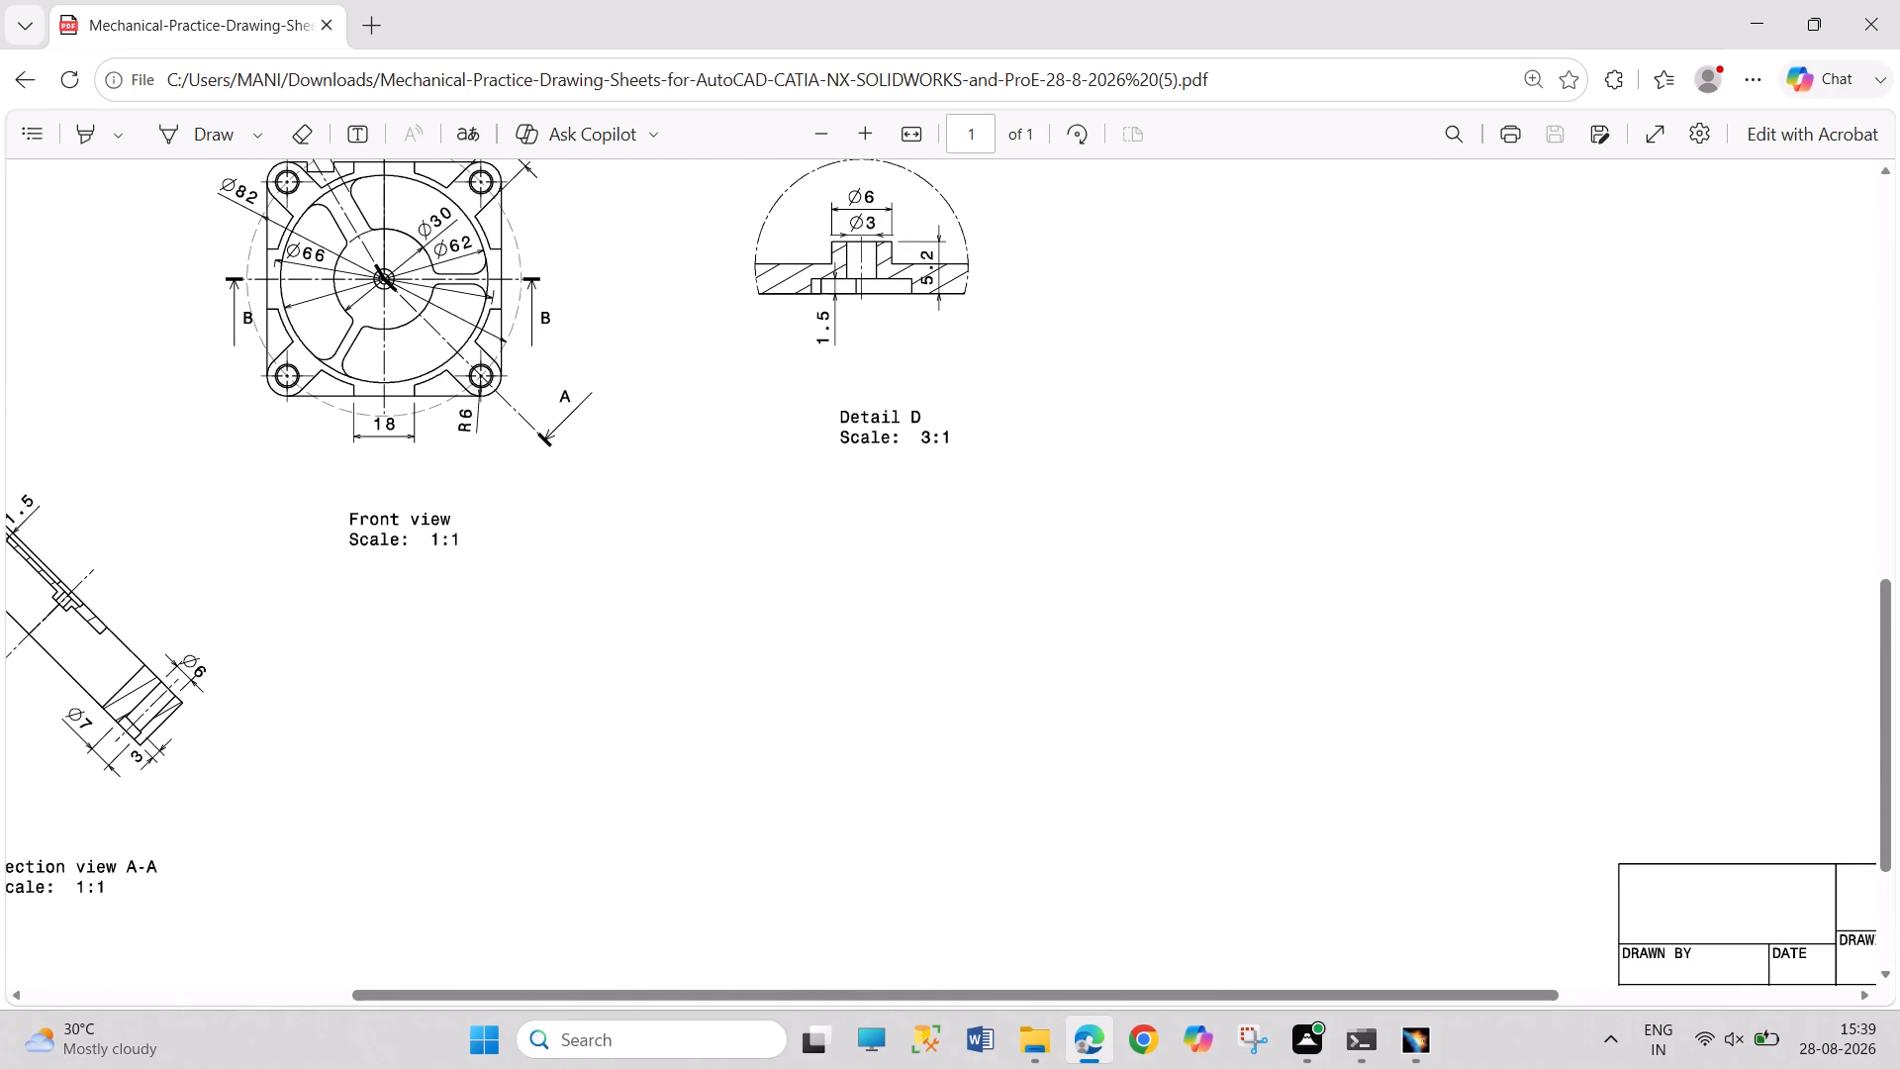
pyautogui.moveTo(575, 1001); pyautogui.dragTo(478, 999)
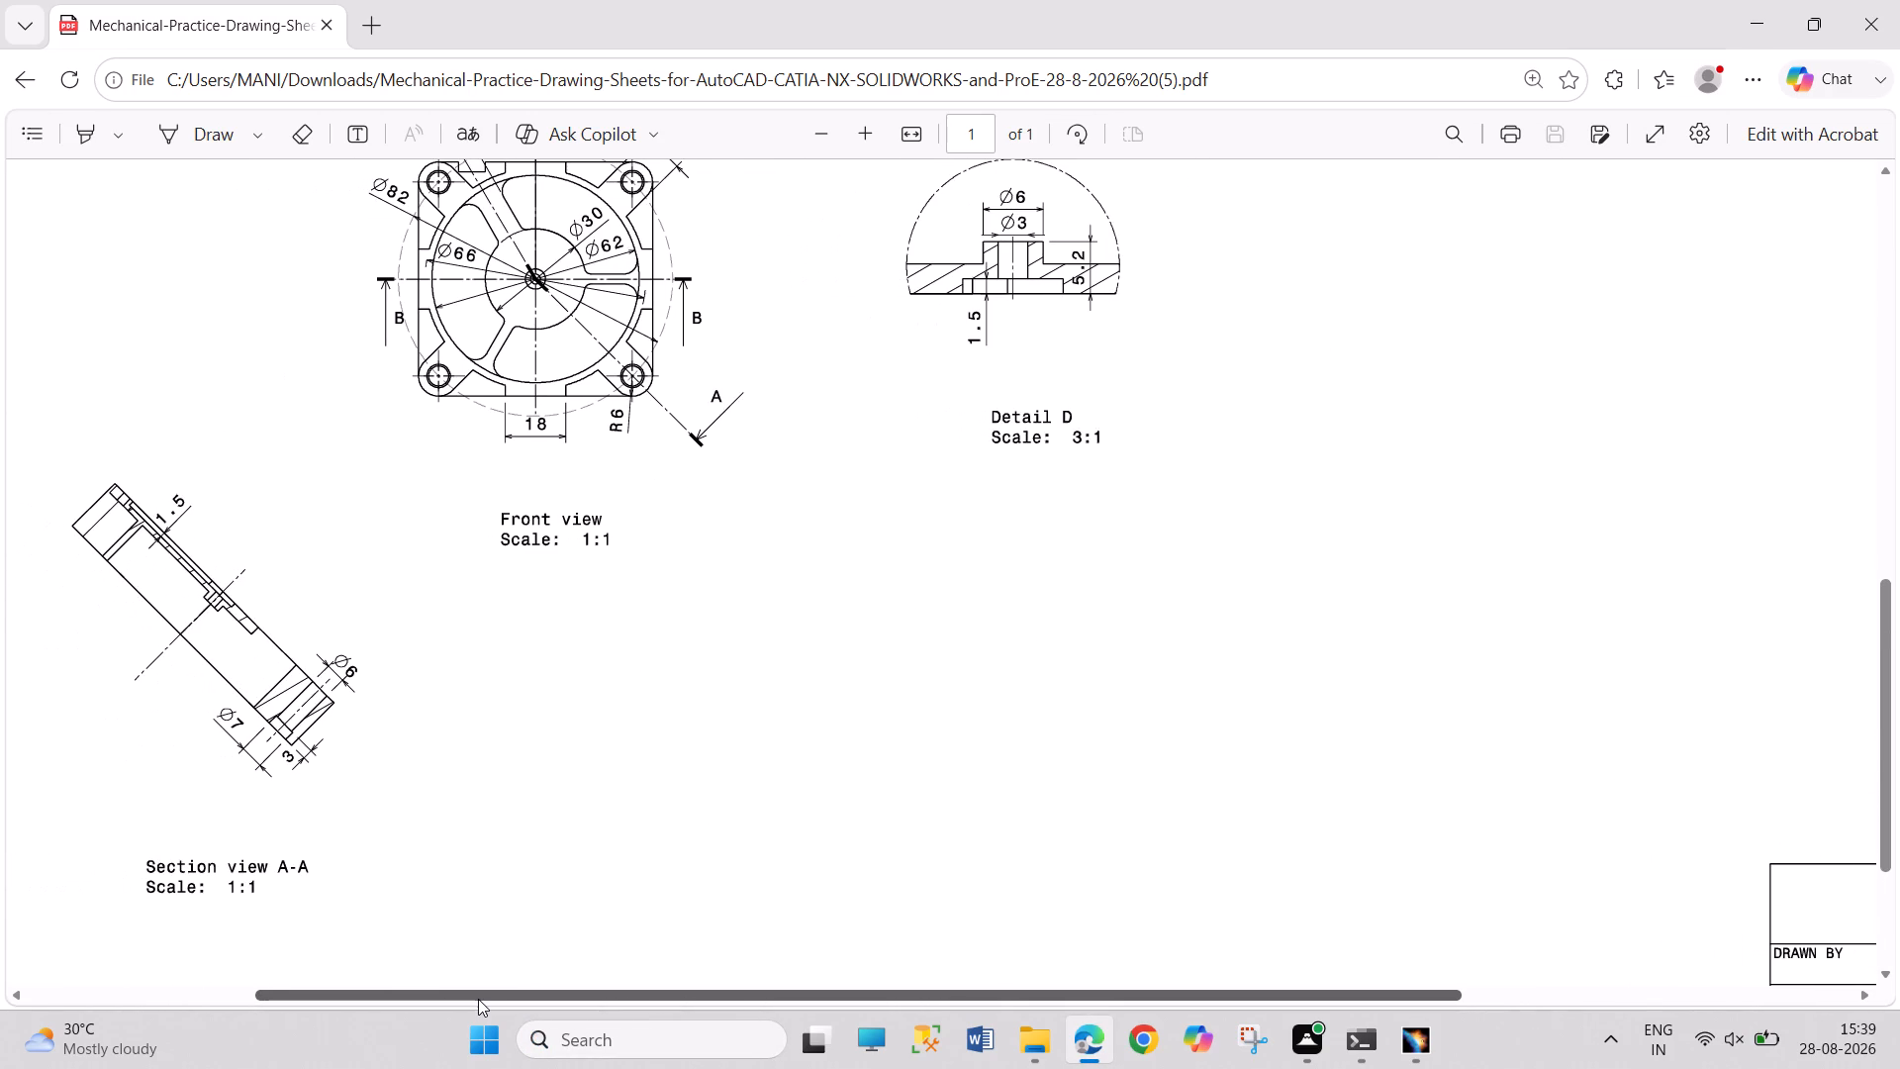
pyautogui.moveTo(478, 999); pyautogui.dragTo(479, 997)
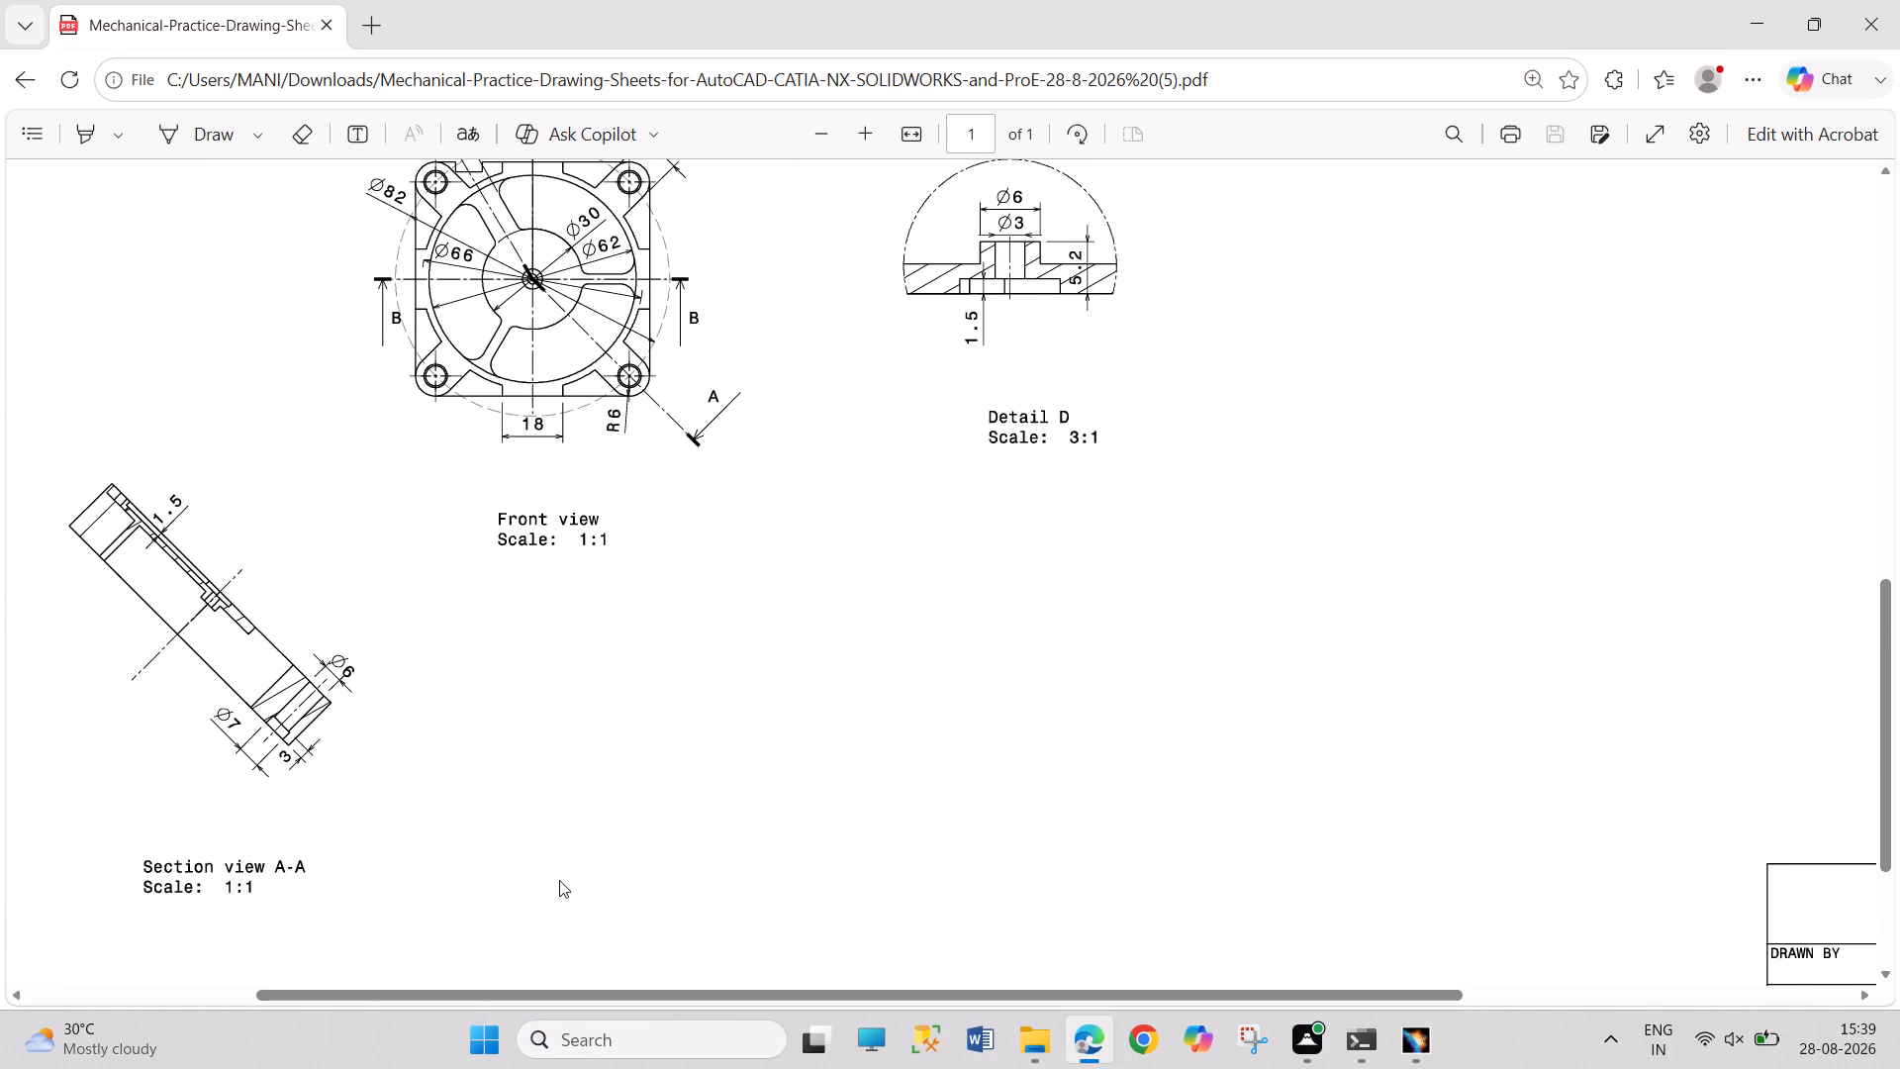
pyautogui.scroll(1, 559, 880)
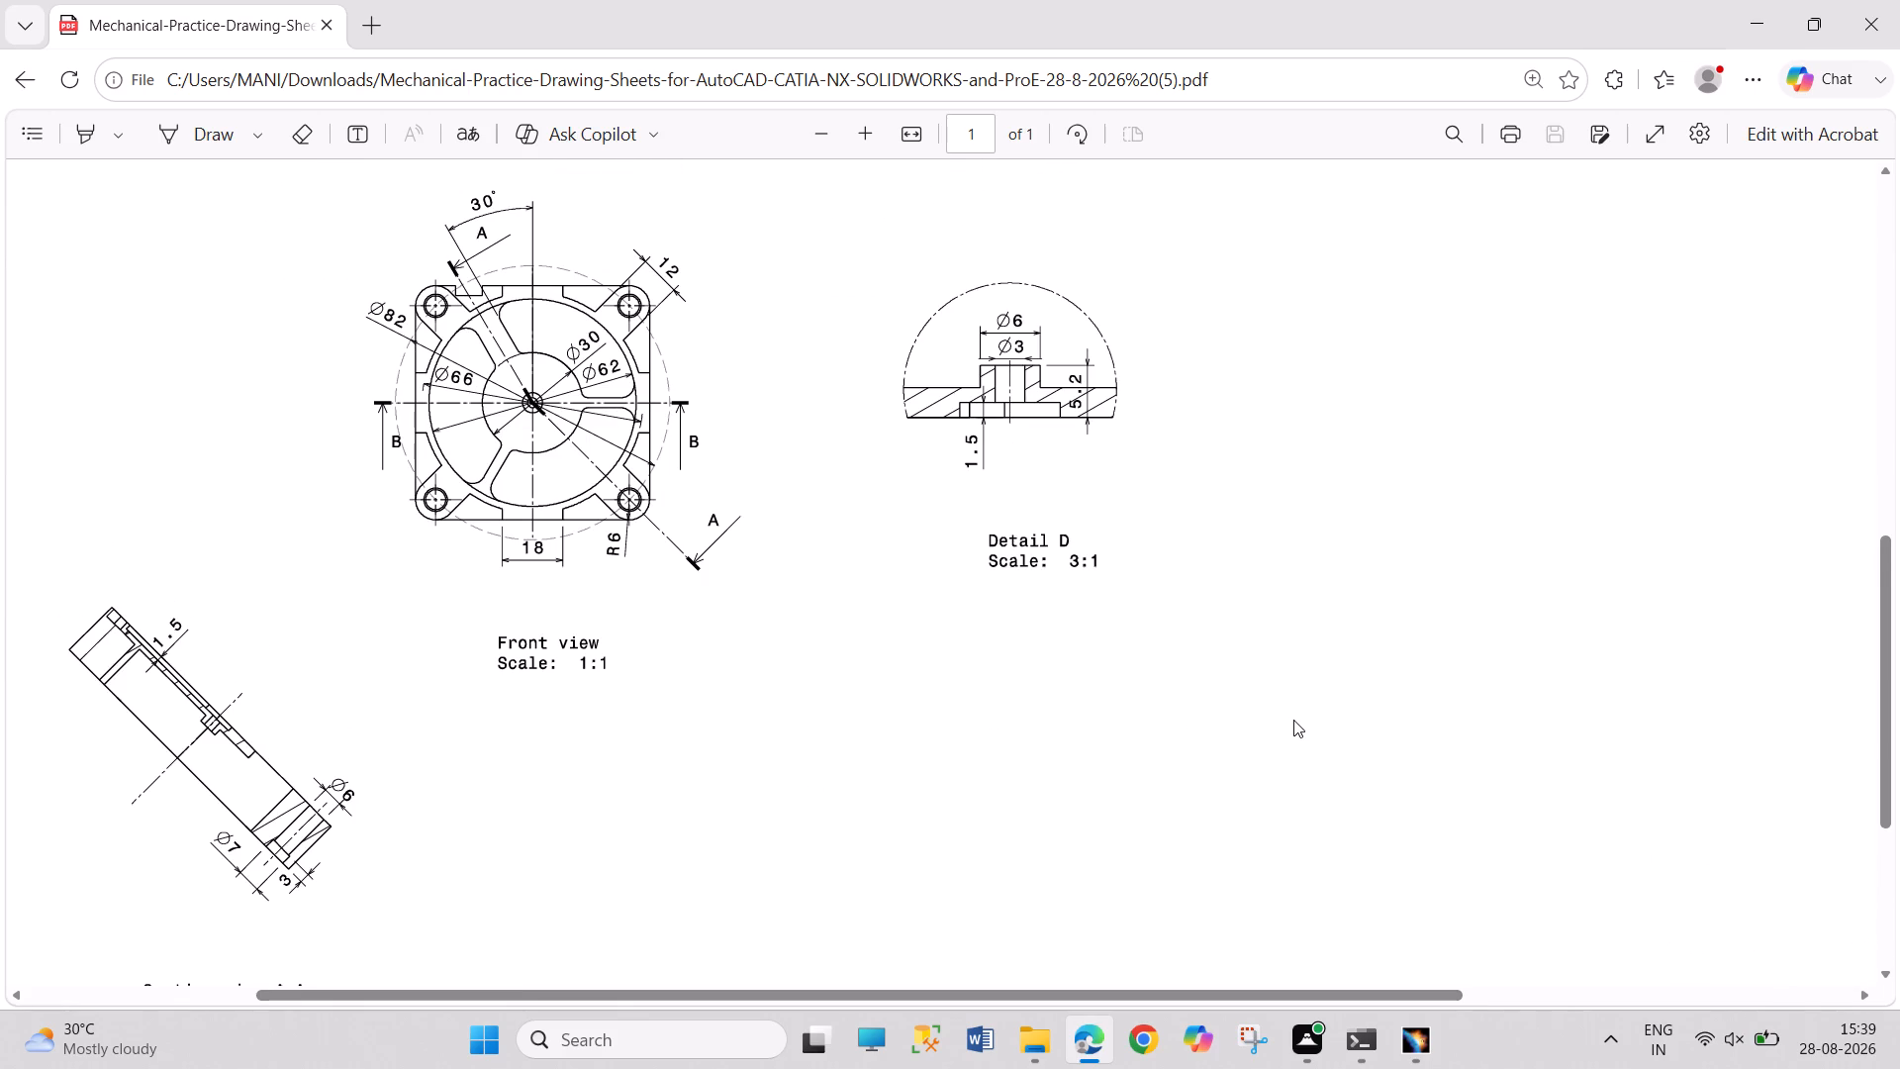
pyautogui.scroll(6, 1293, 720)
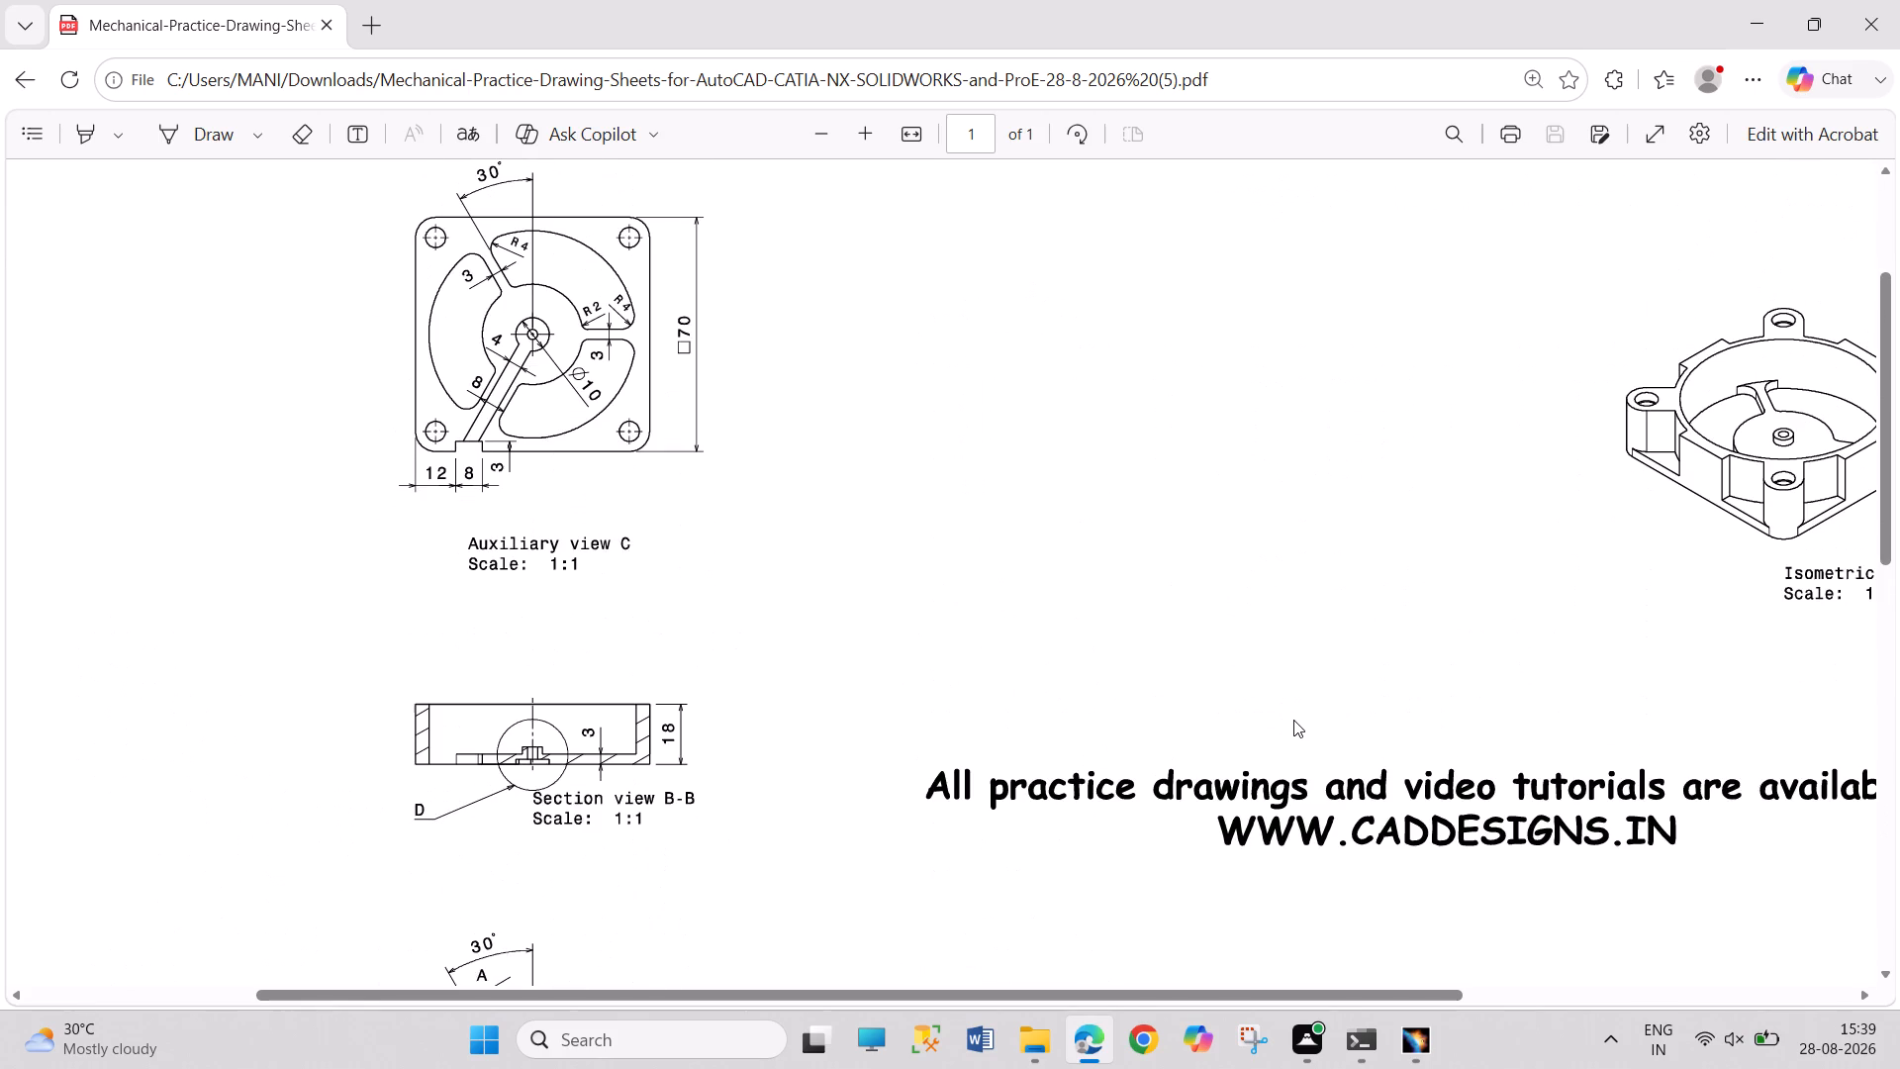
# Back in CATIA, dimension the notch rectangle to 8 mm along the flange edge and 3 mm across it.
pyautogui.click(1396, 1052)
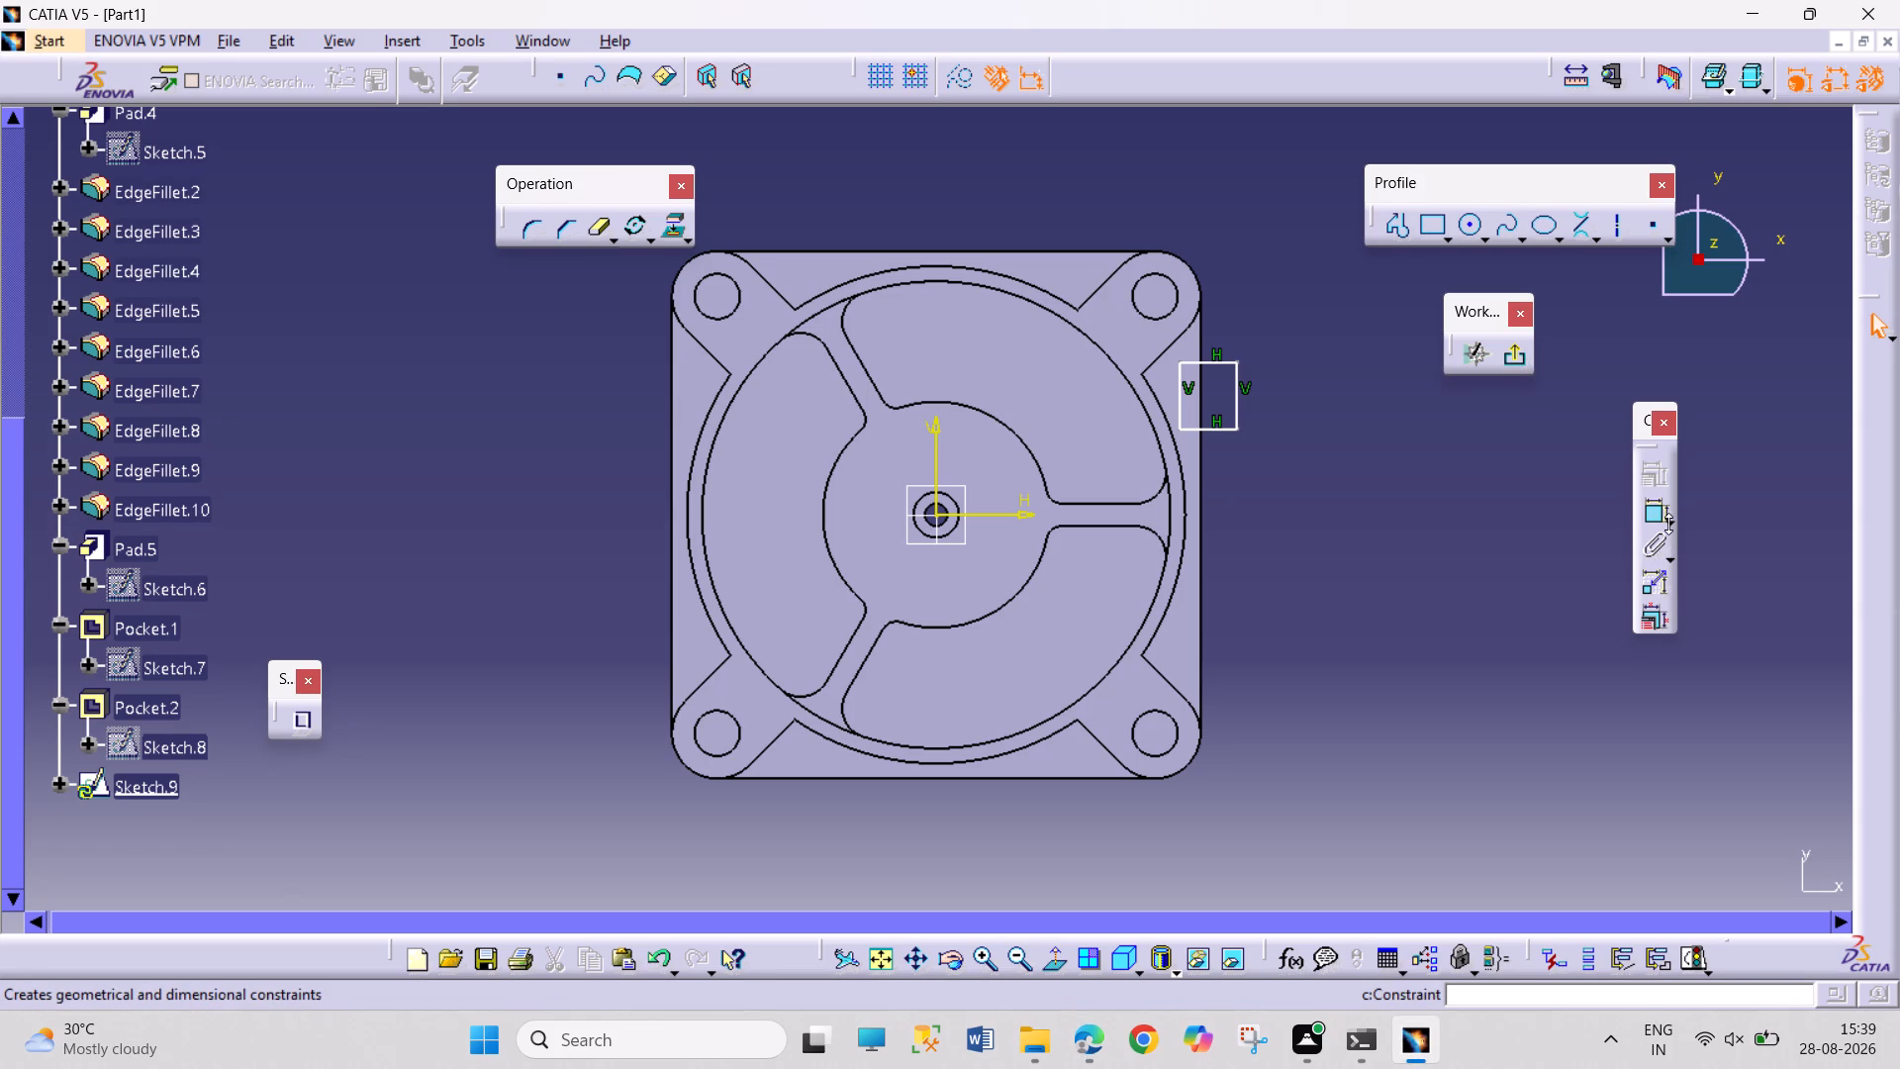
pyautogui.click(1659, 518)
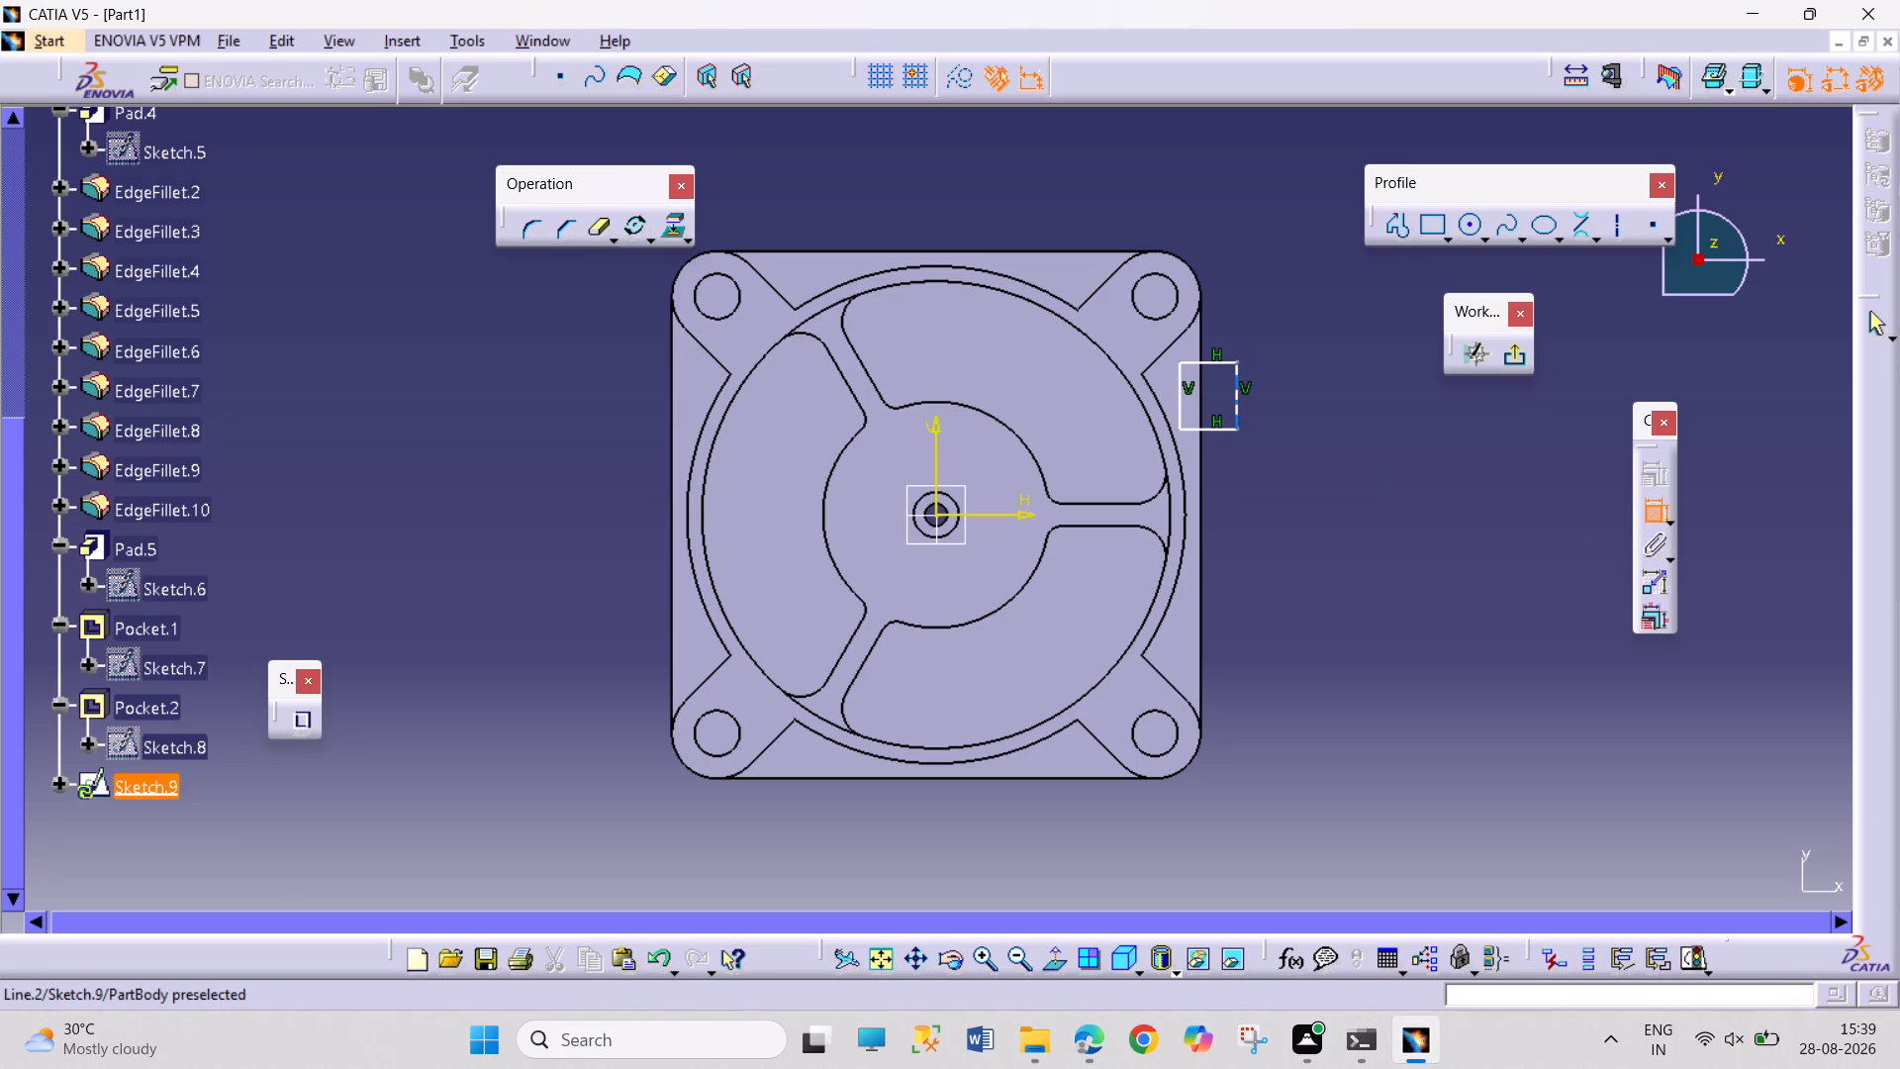
pyautogui.moveTo(1242, 412); pyautogui.dragTo(1253, 415)
pyautogui.click(1320, 420)
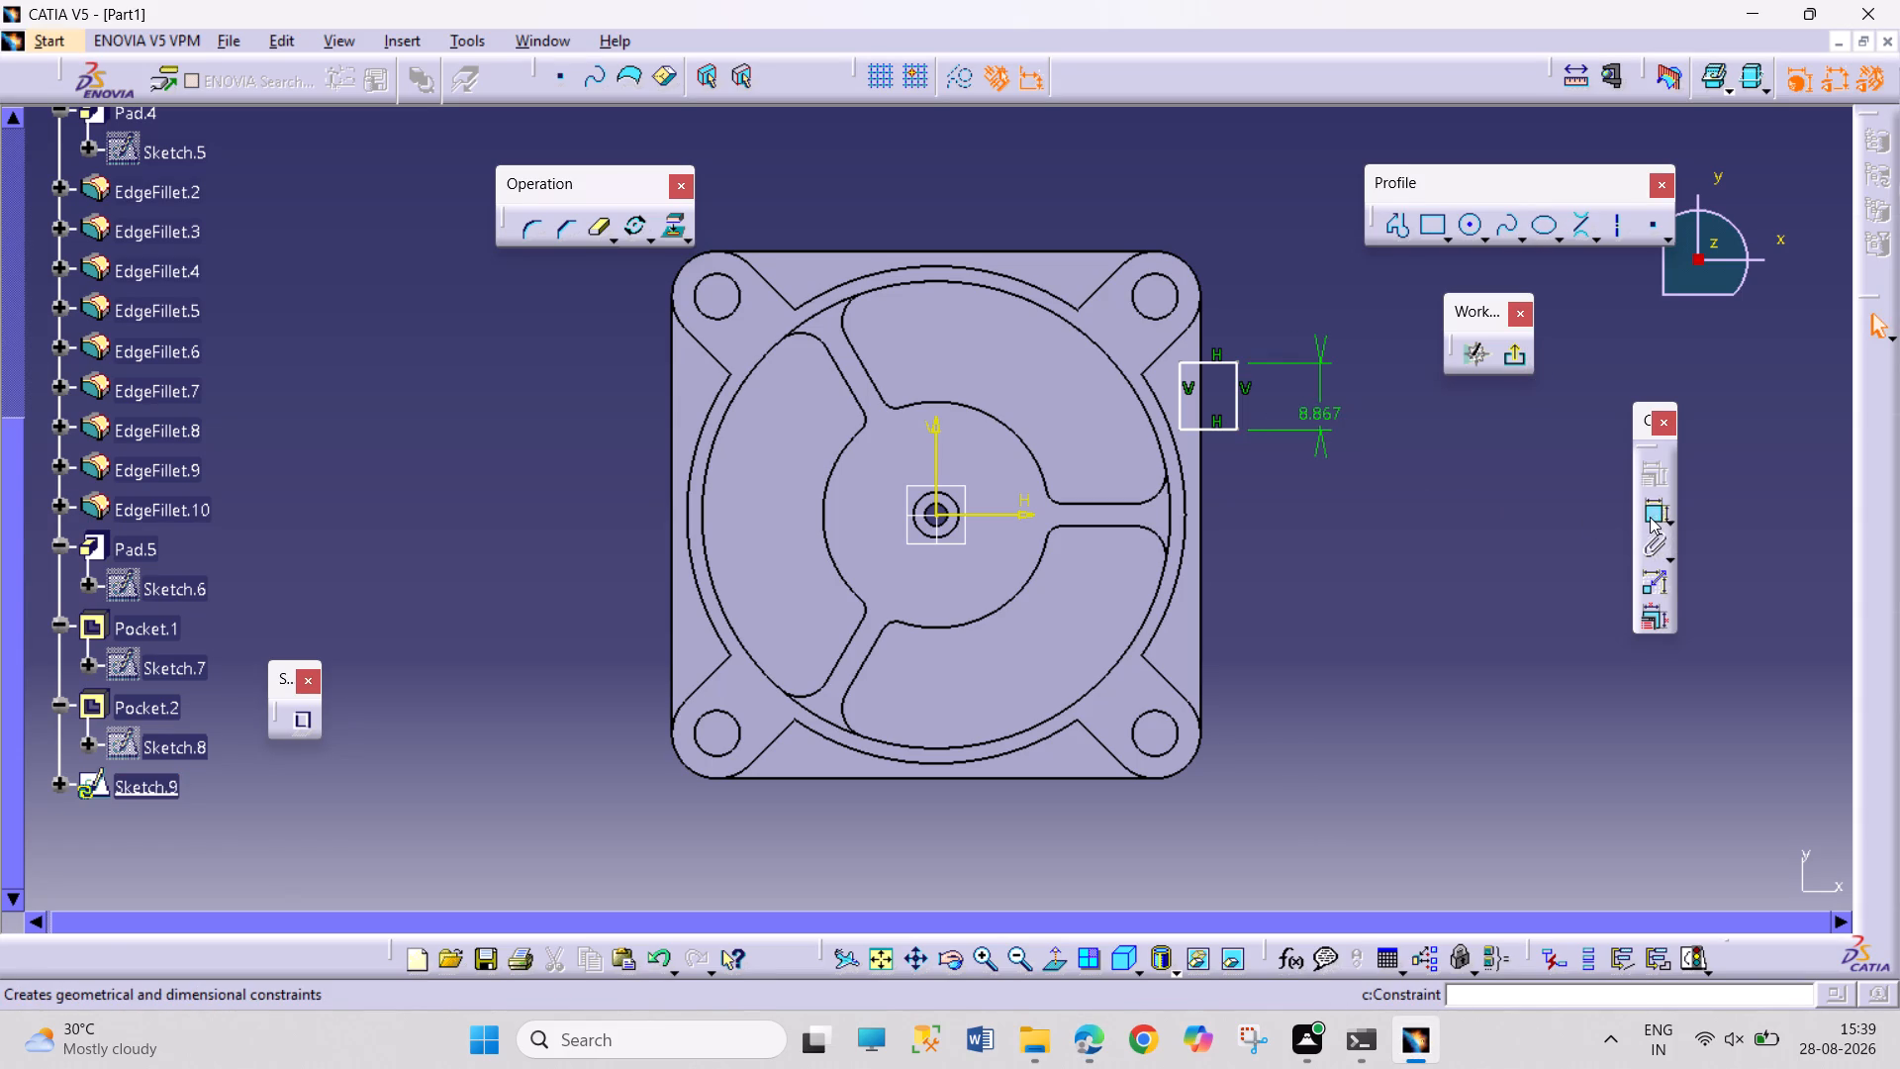
pyautogui.doubleClick(1333, 409)
pyautogui.press('8')
pyautogui.press('Return')
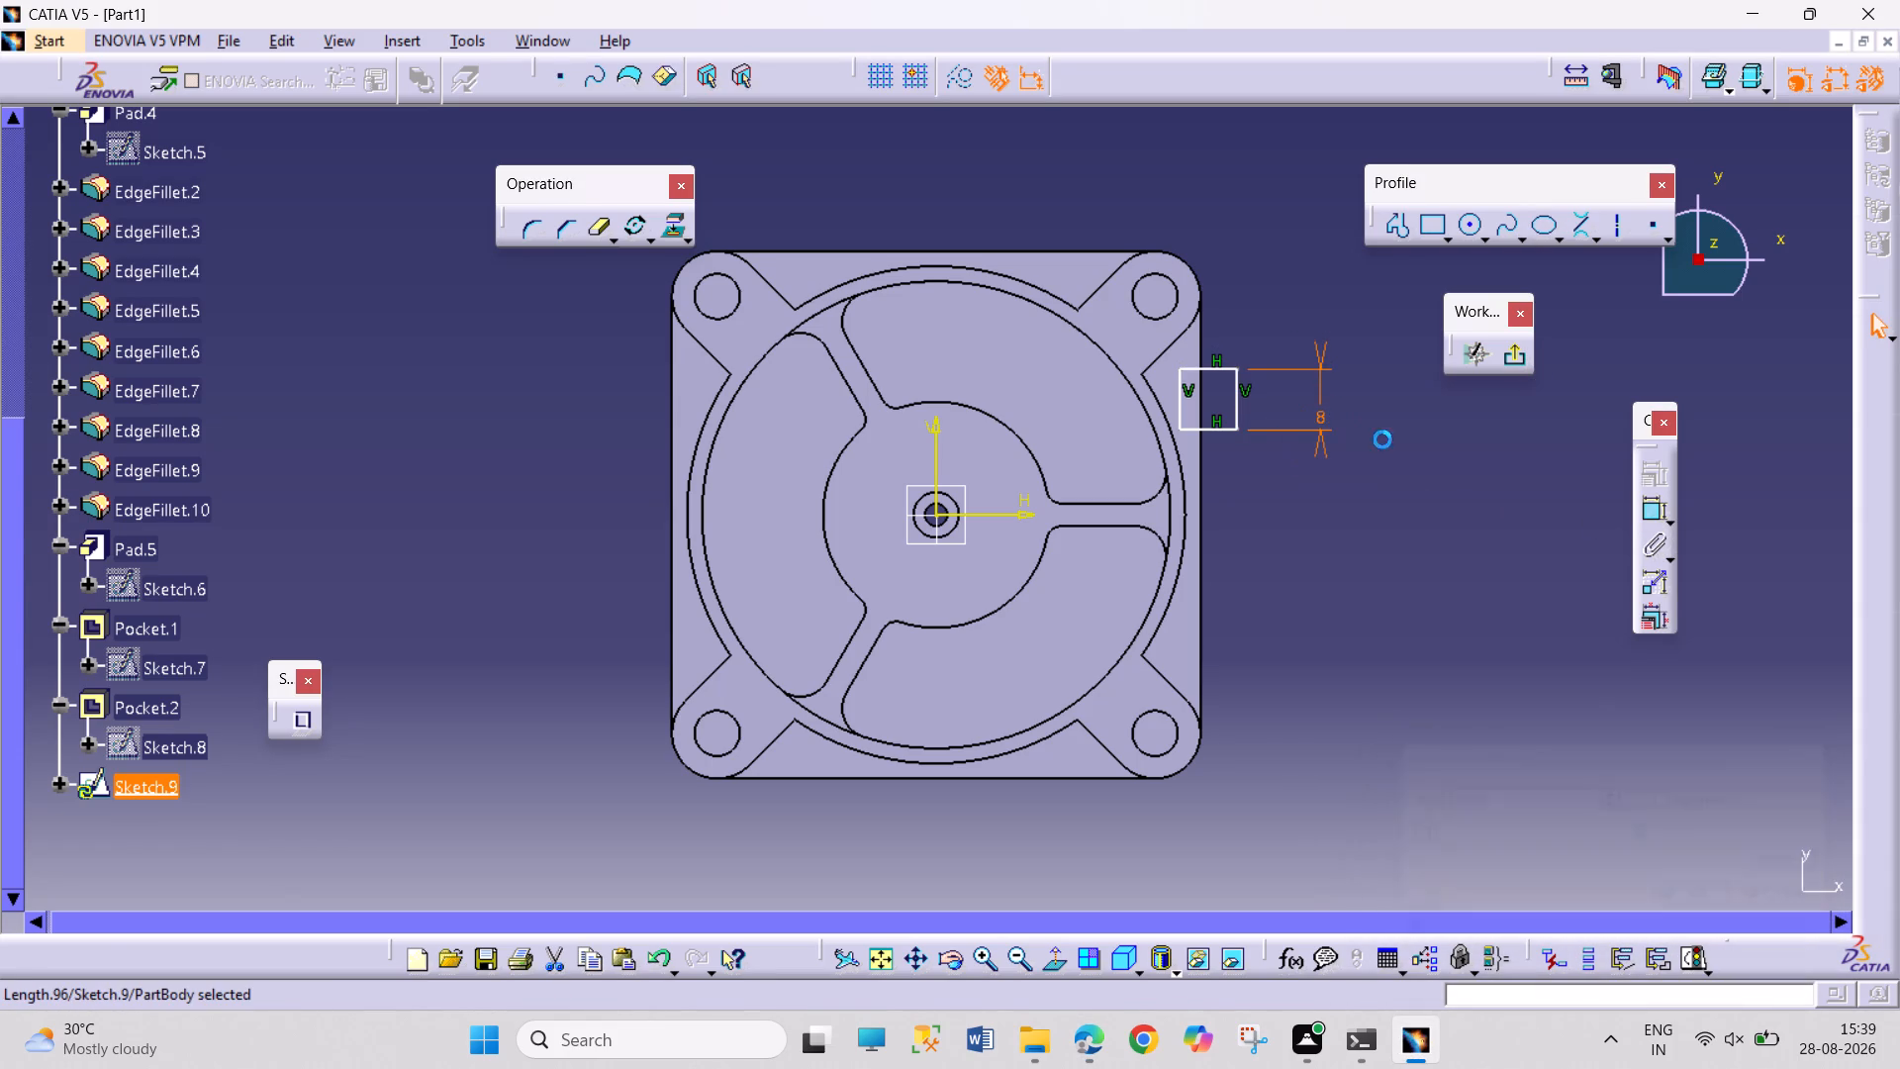
pyautogui.click(1655, 517)
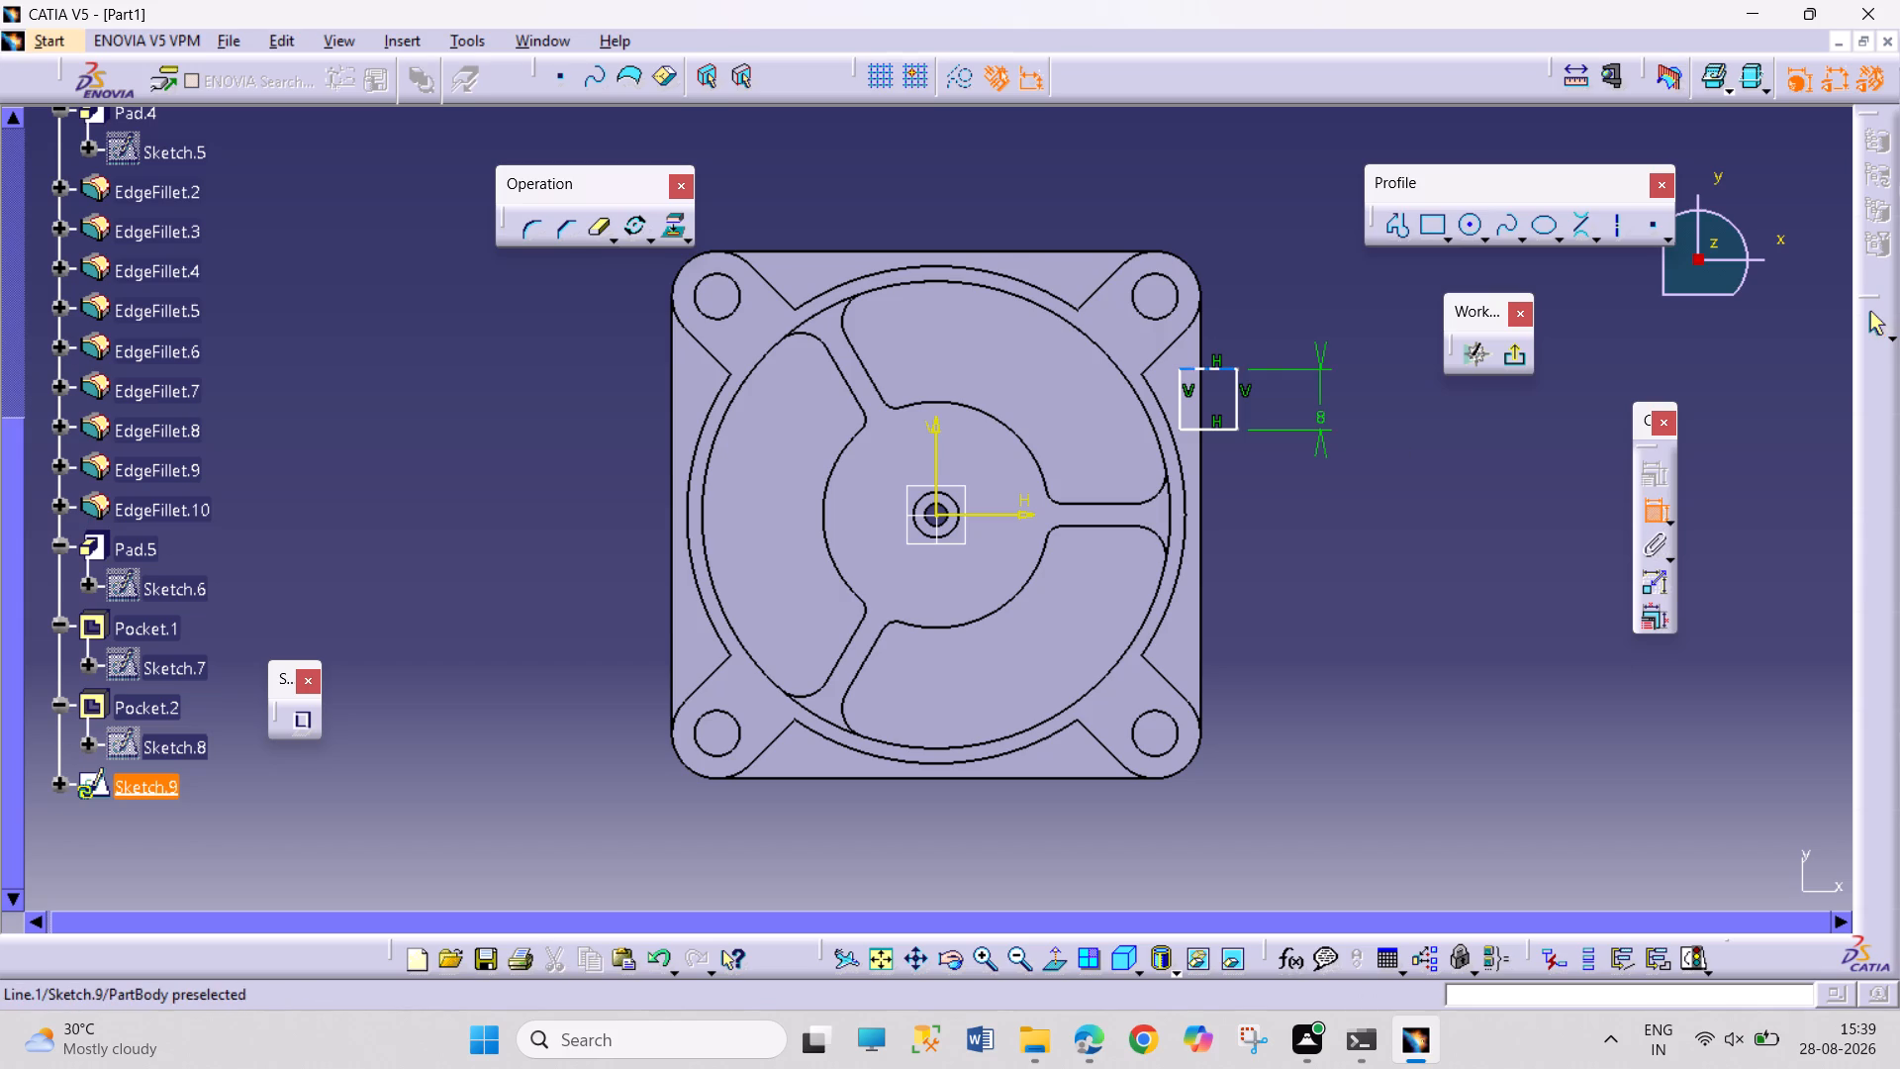
pyautogui.click(1208, 366)
pyautogui.click(1293, 325)
pyautogui.doubleClick(1298, 317)
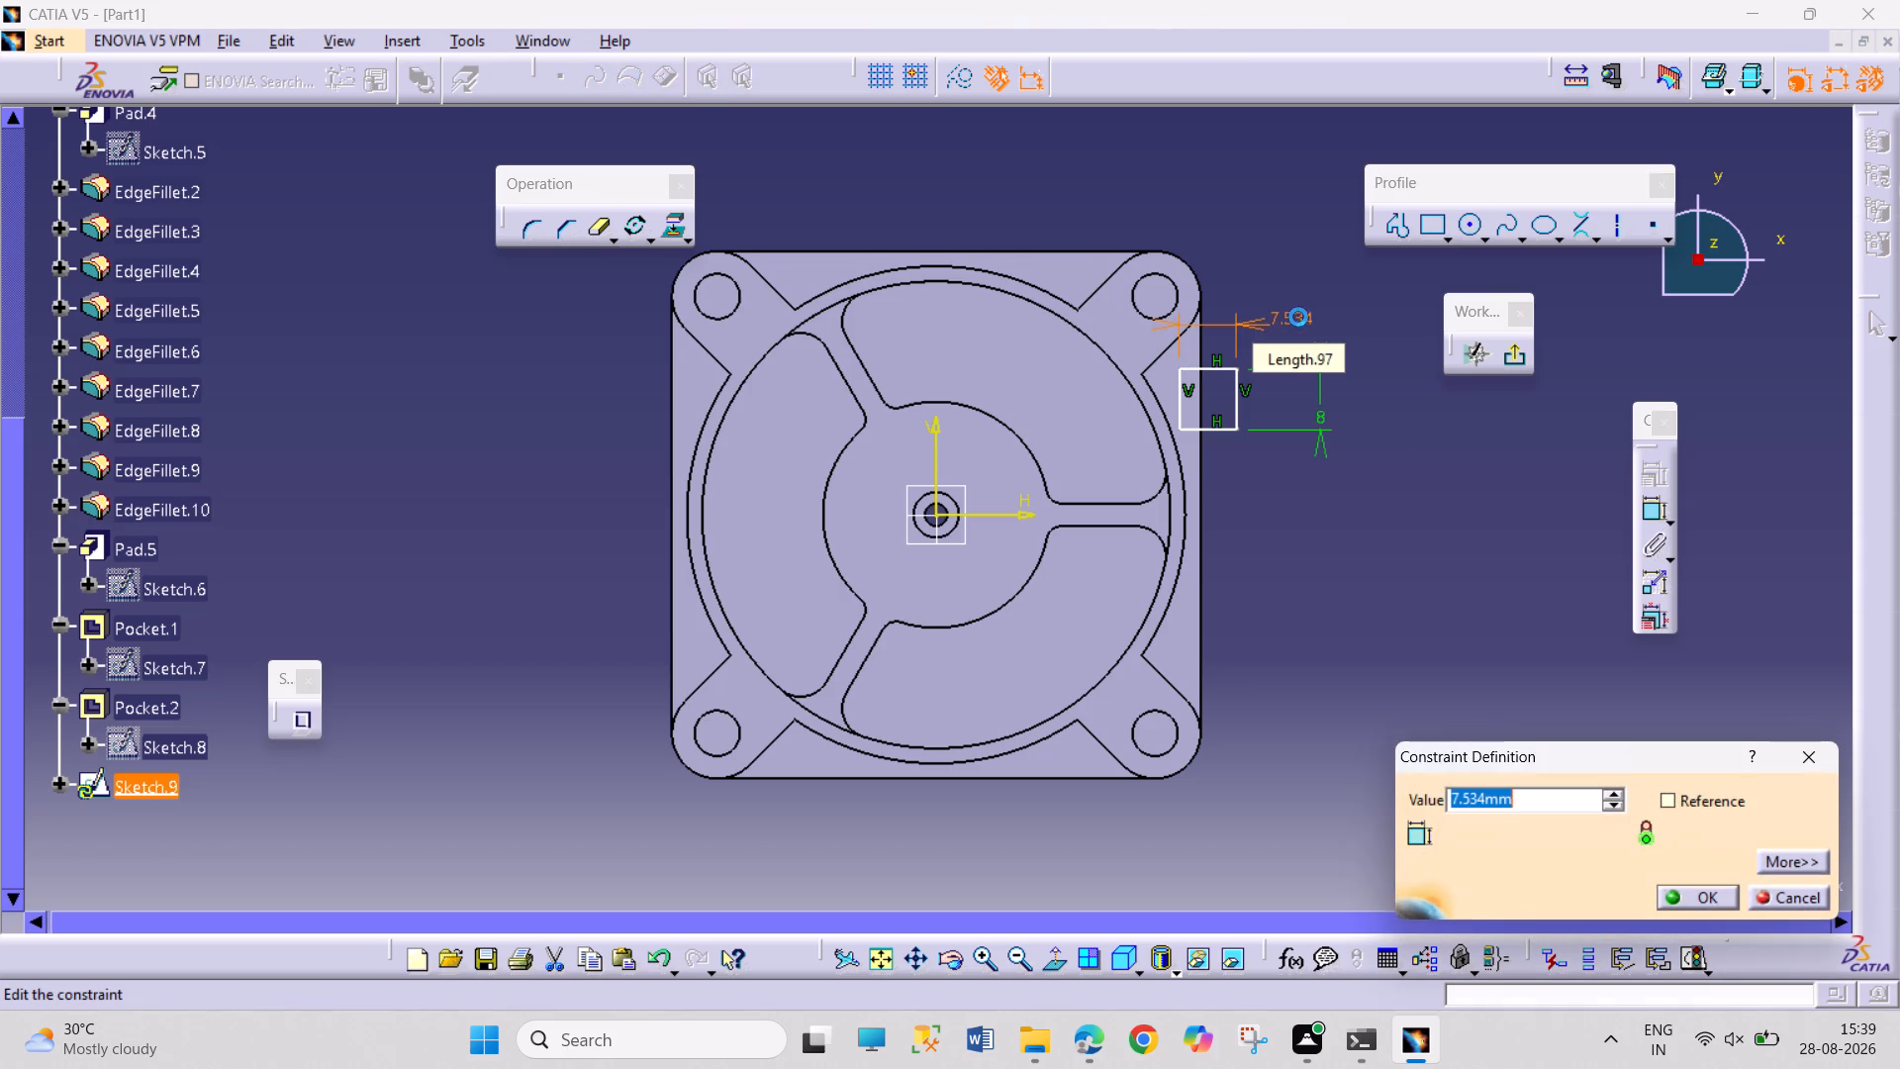
pyautogui.press('3')
pyautogui.press('Return')
pyautogui.click(1403, 518)
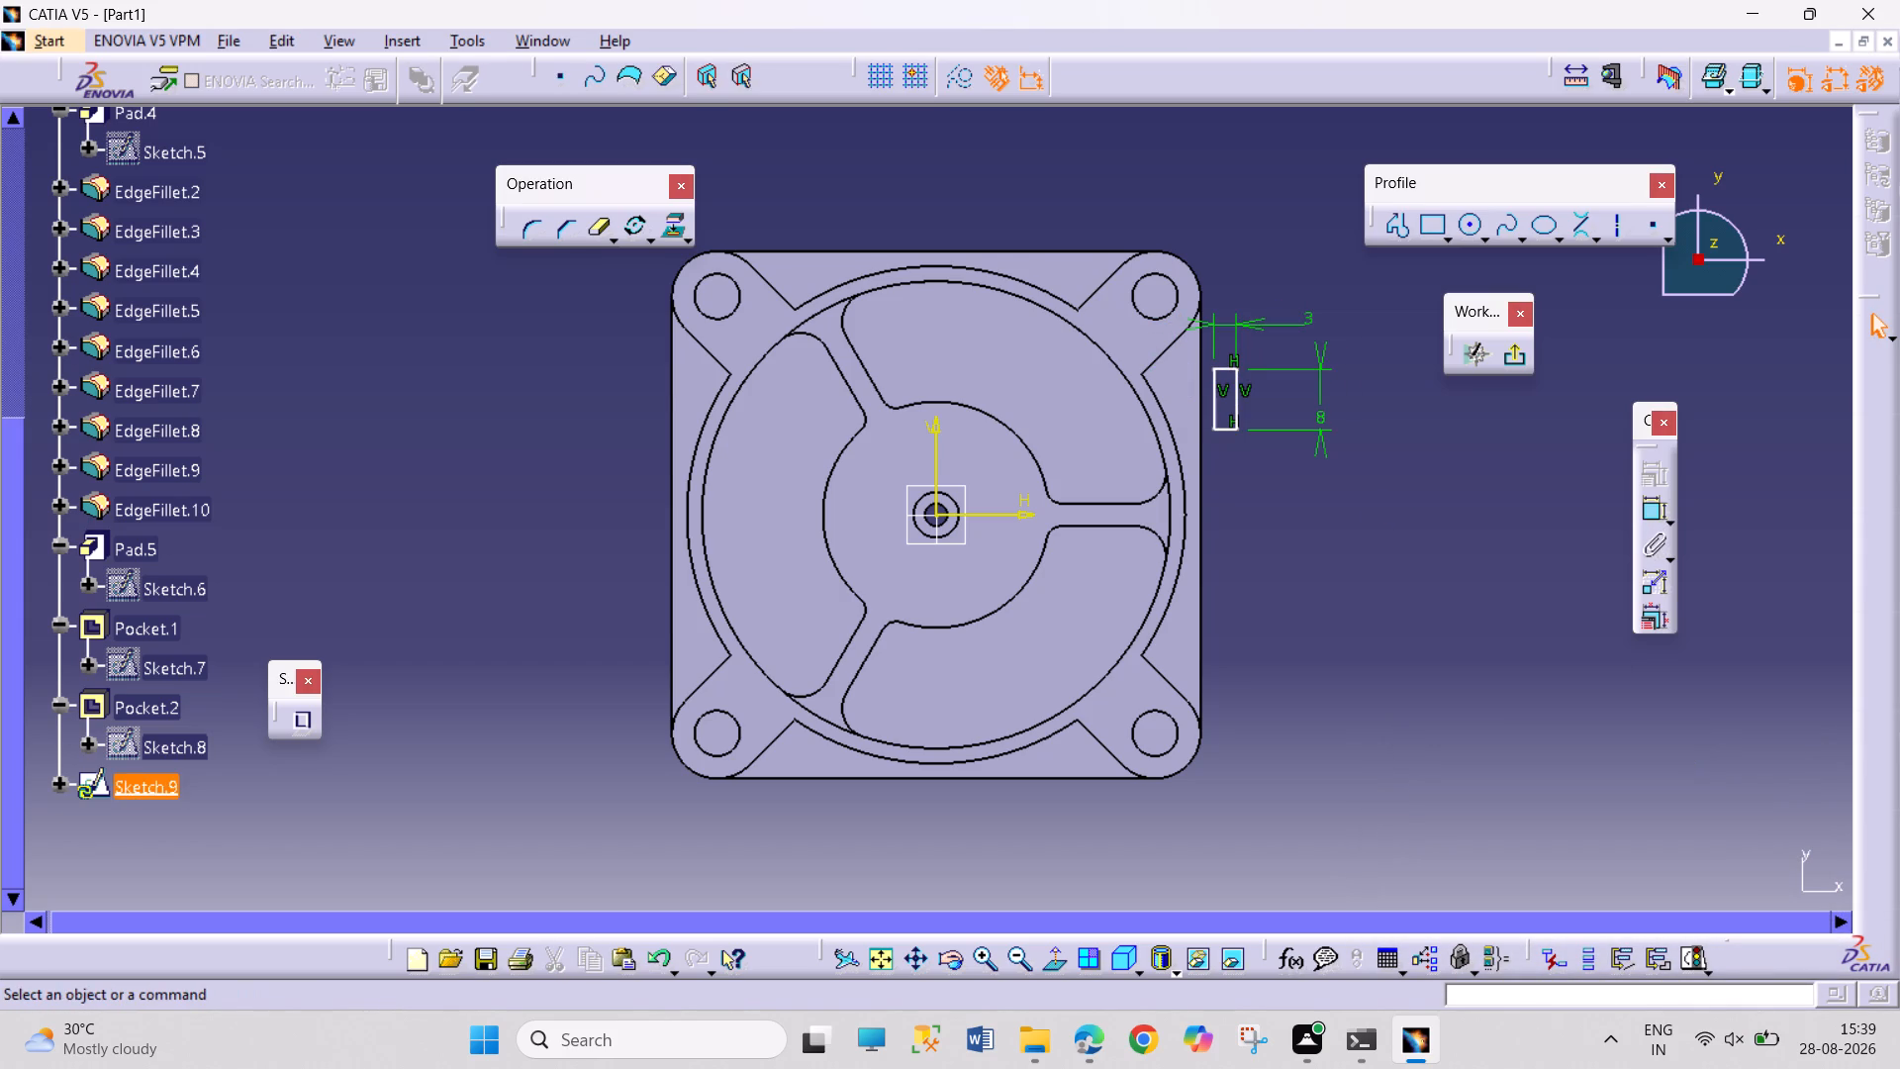
# Make the rectangle's outer long side coincident with the base flange's positive-X edge.
pyautogui.click(1244, 409)
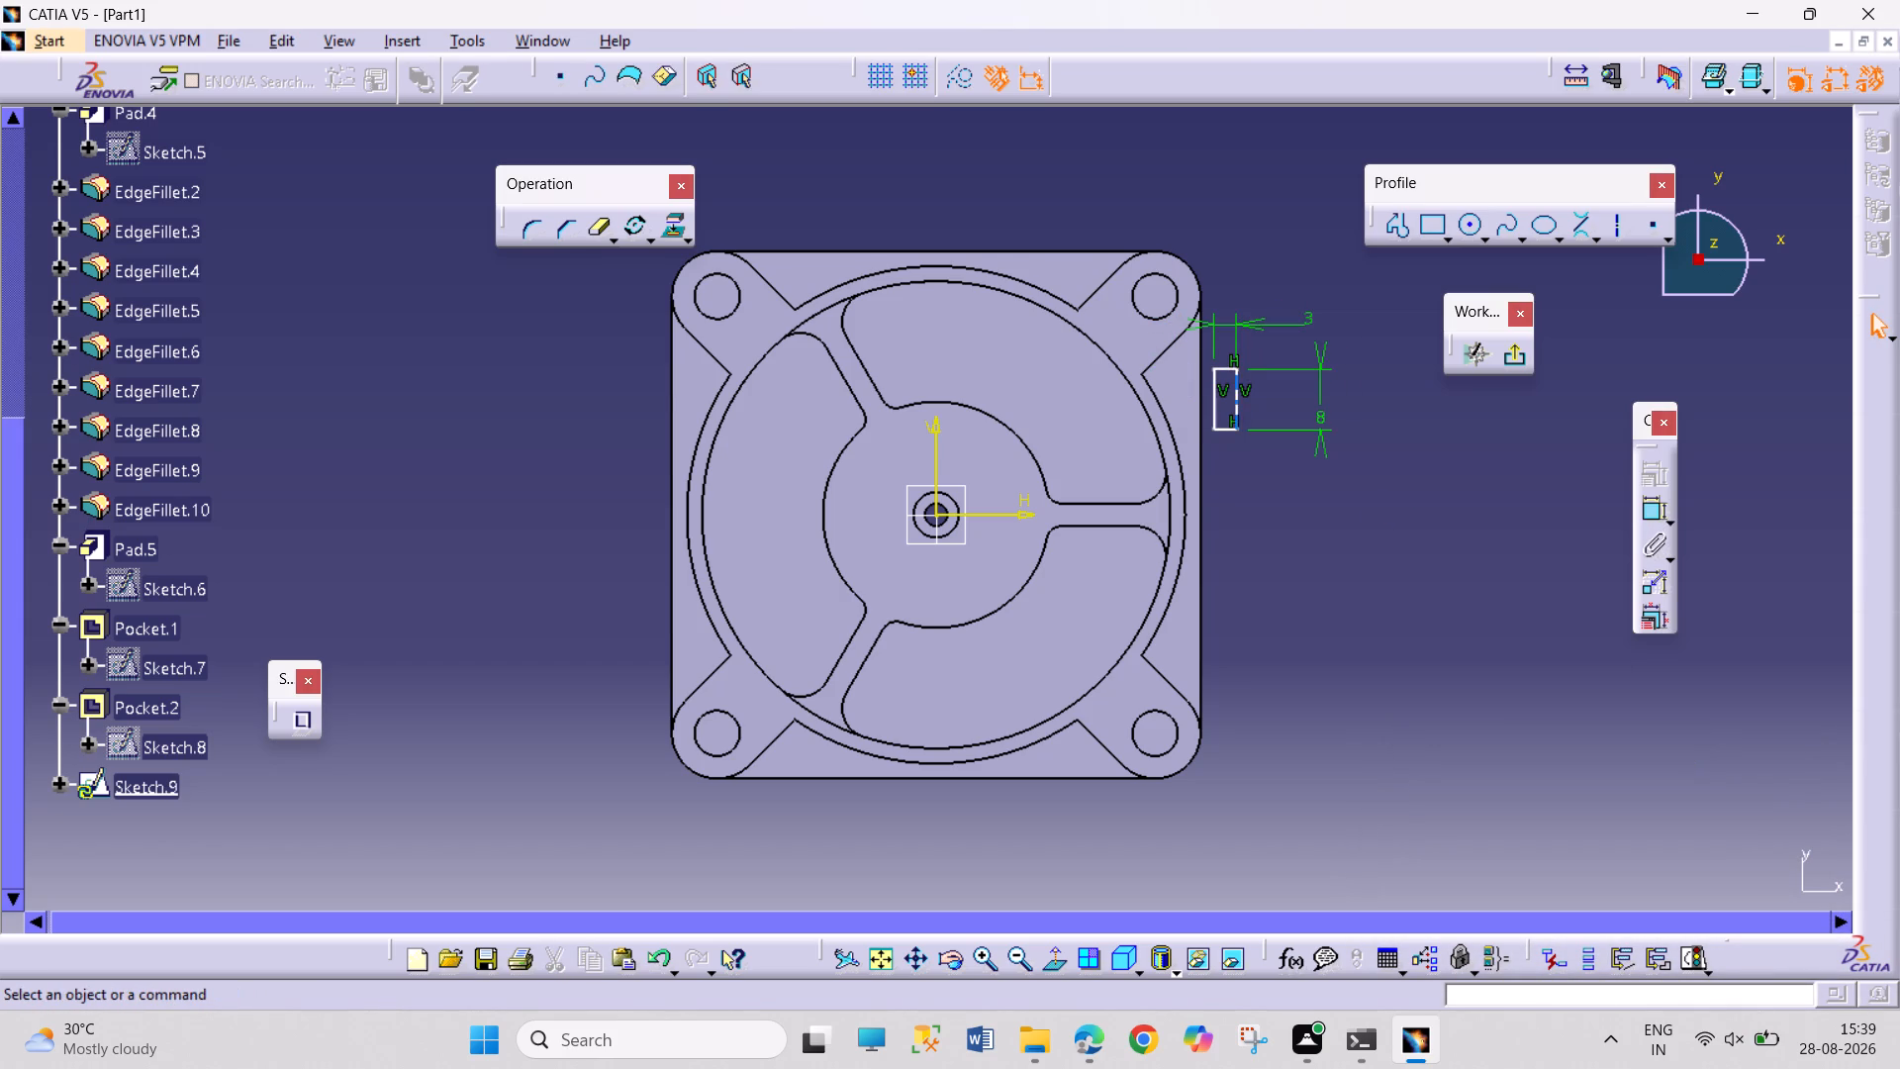
pyautogui.keyDown('ctrl'); pyautogui.click(1238, 404); pyautogui.keyUp('ctrl')
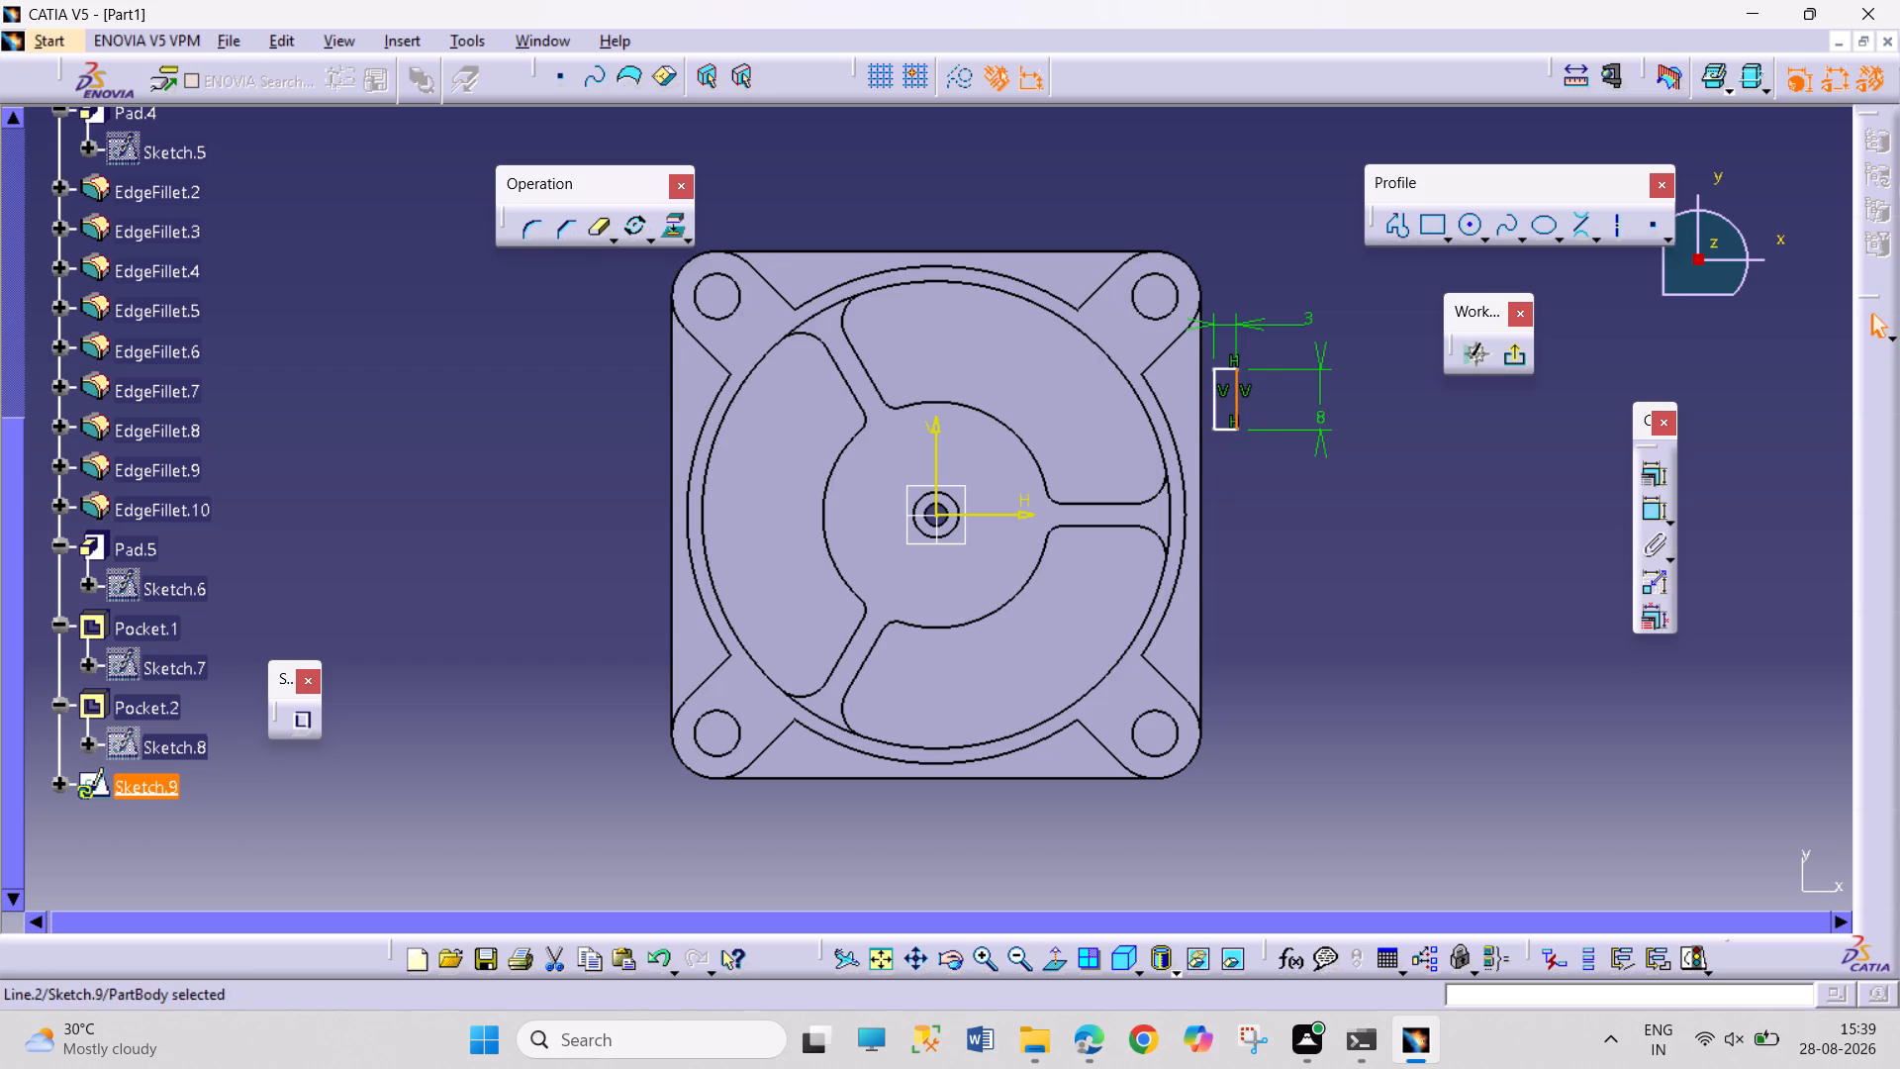
pyautogui.keyDown('ctrl'); pyautogui.click(1203, 441); pyautogui.keyUp('ctrl')
pyautogui.click(1661, 476)
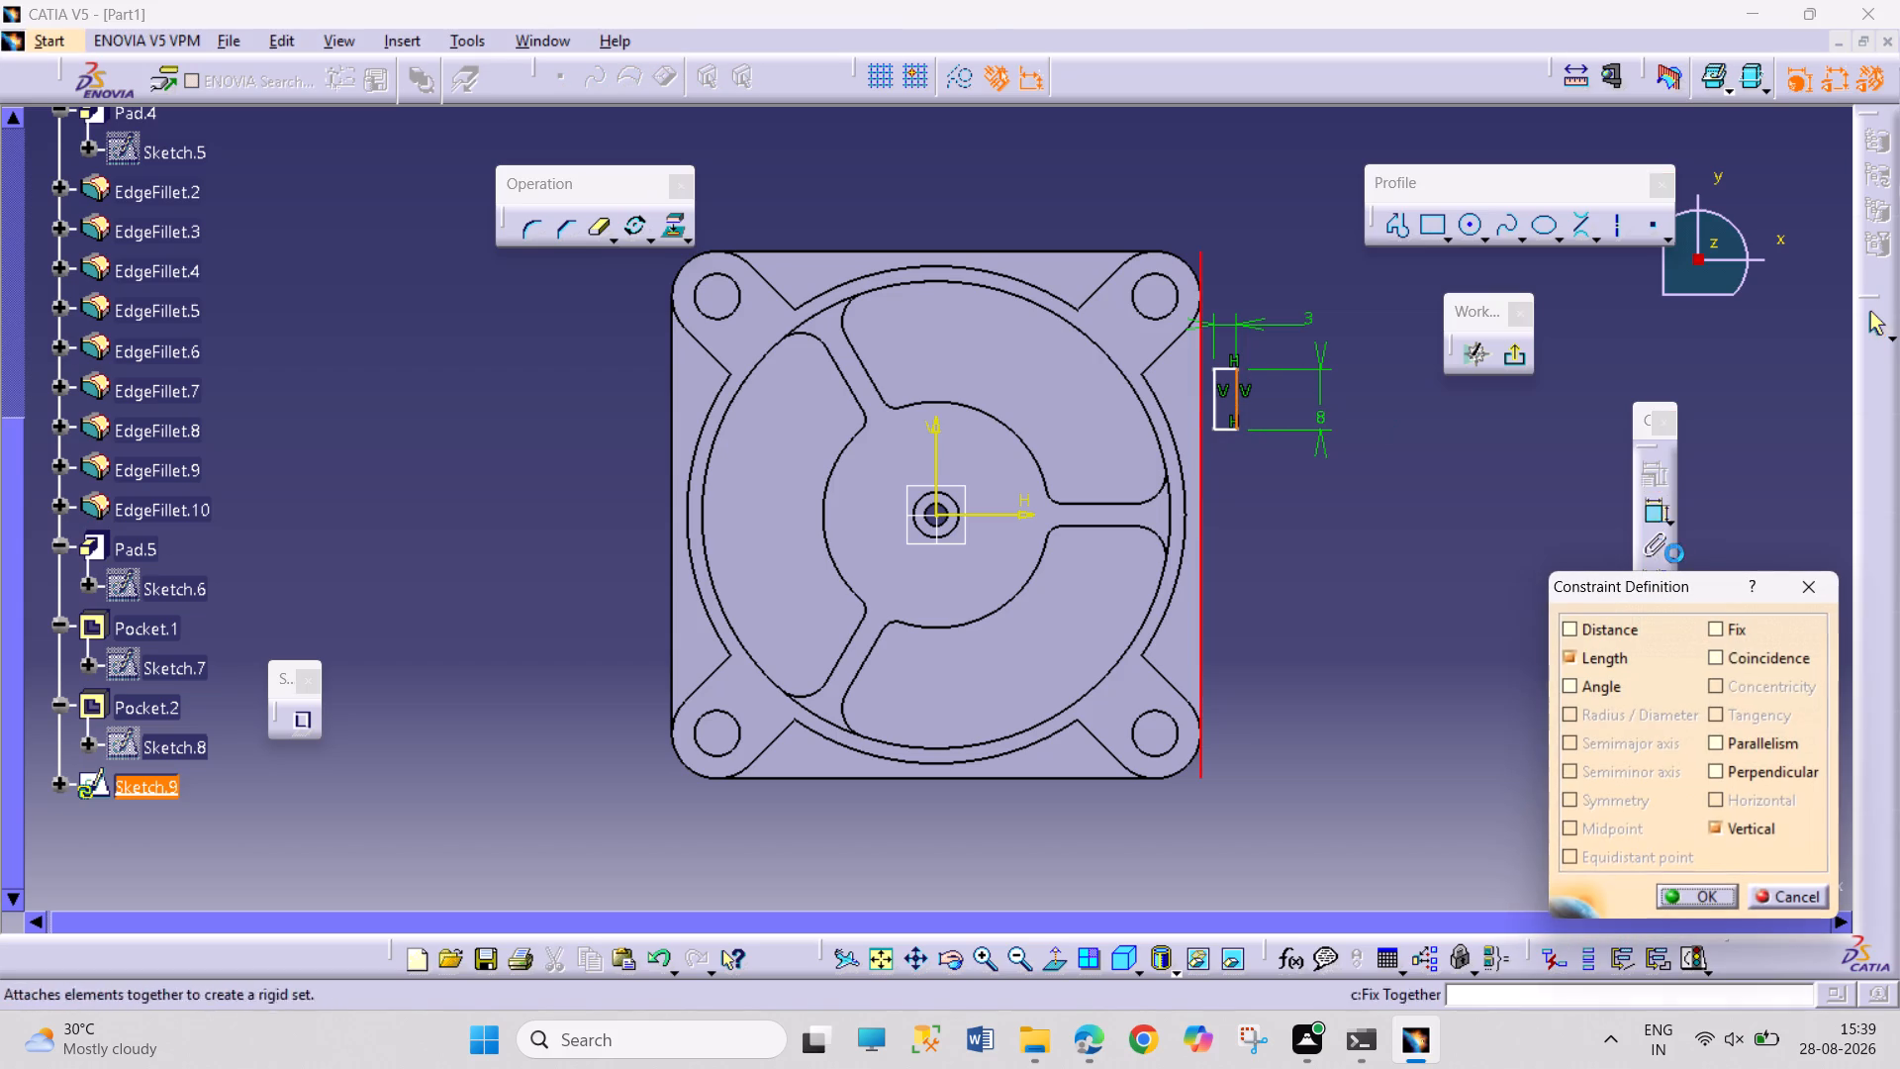
pyautogui.click(1750, 658)
pyautogui.click(1695, 905)
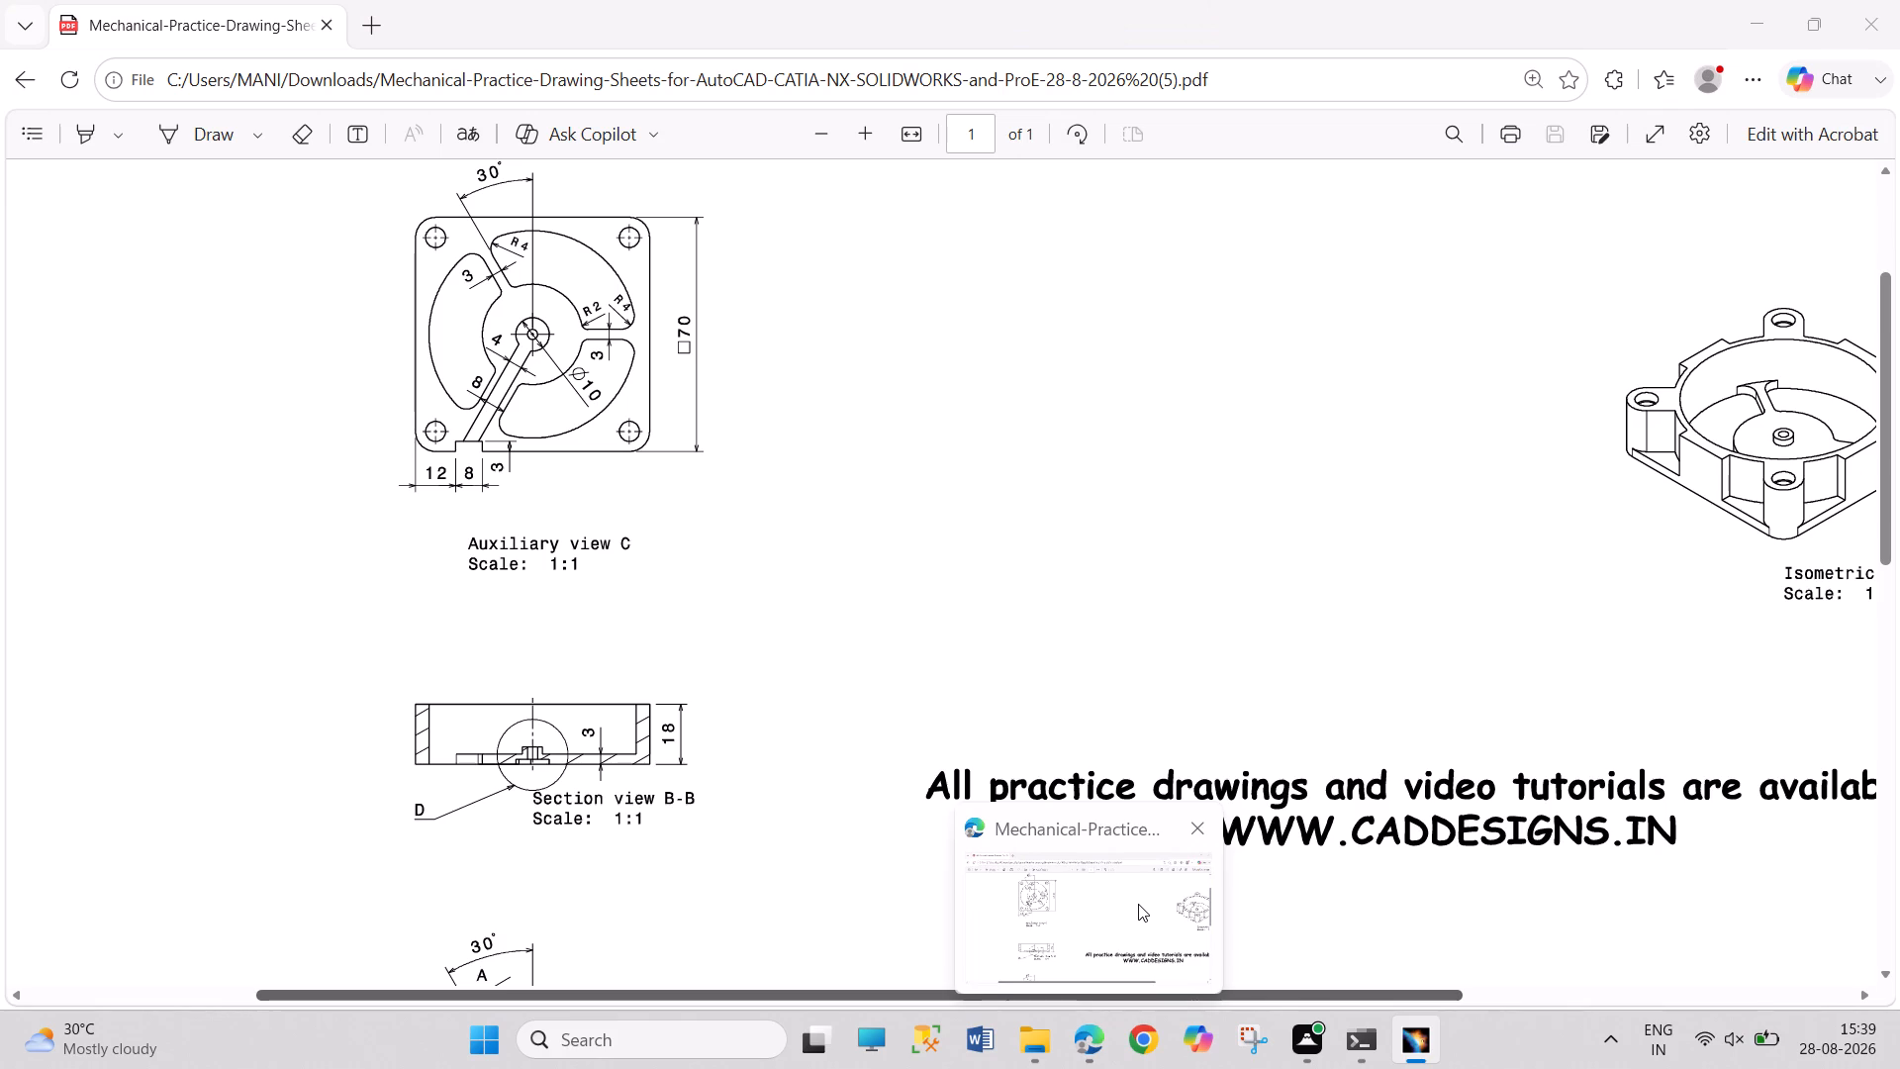
# Dimension the rectangle's nearer short side 12 mm from the flange's positive-Y edge, and finish the sketch.
pyautogui.click(1654, 509)
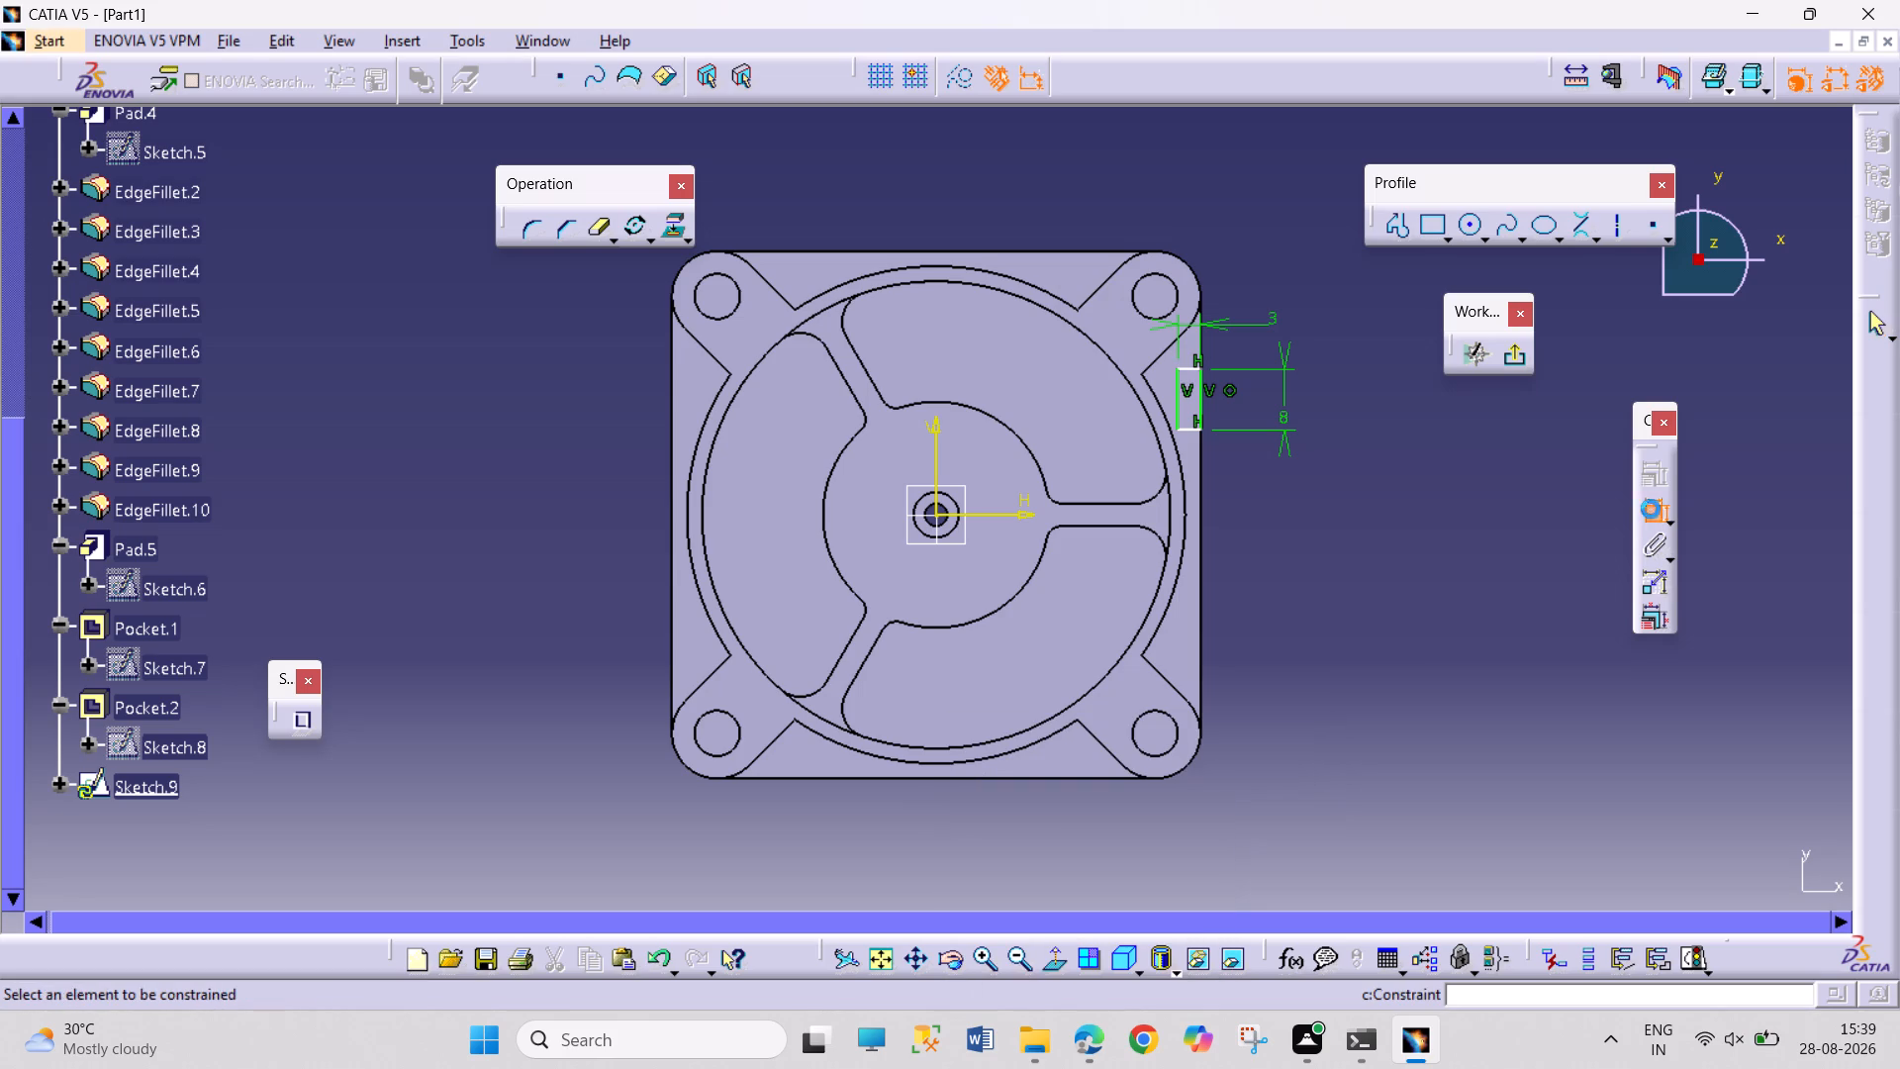
pyautogui.click(1092, 249)
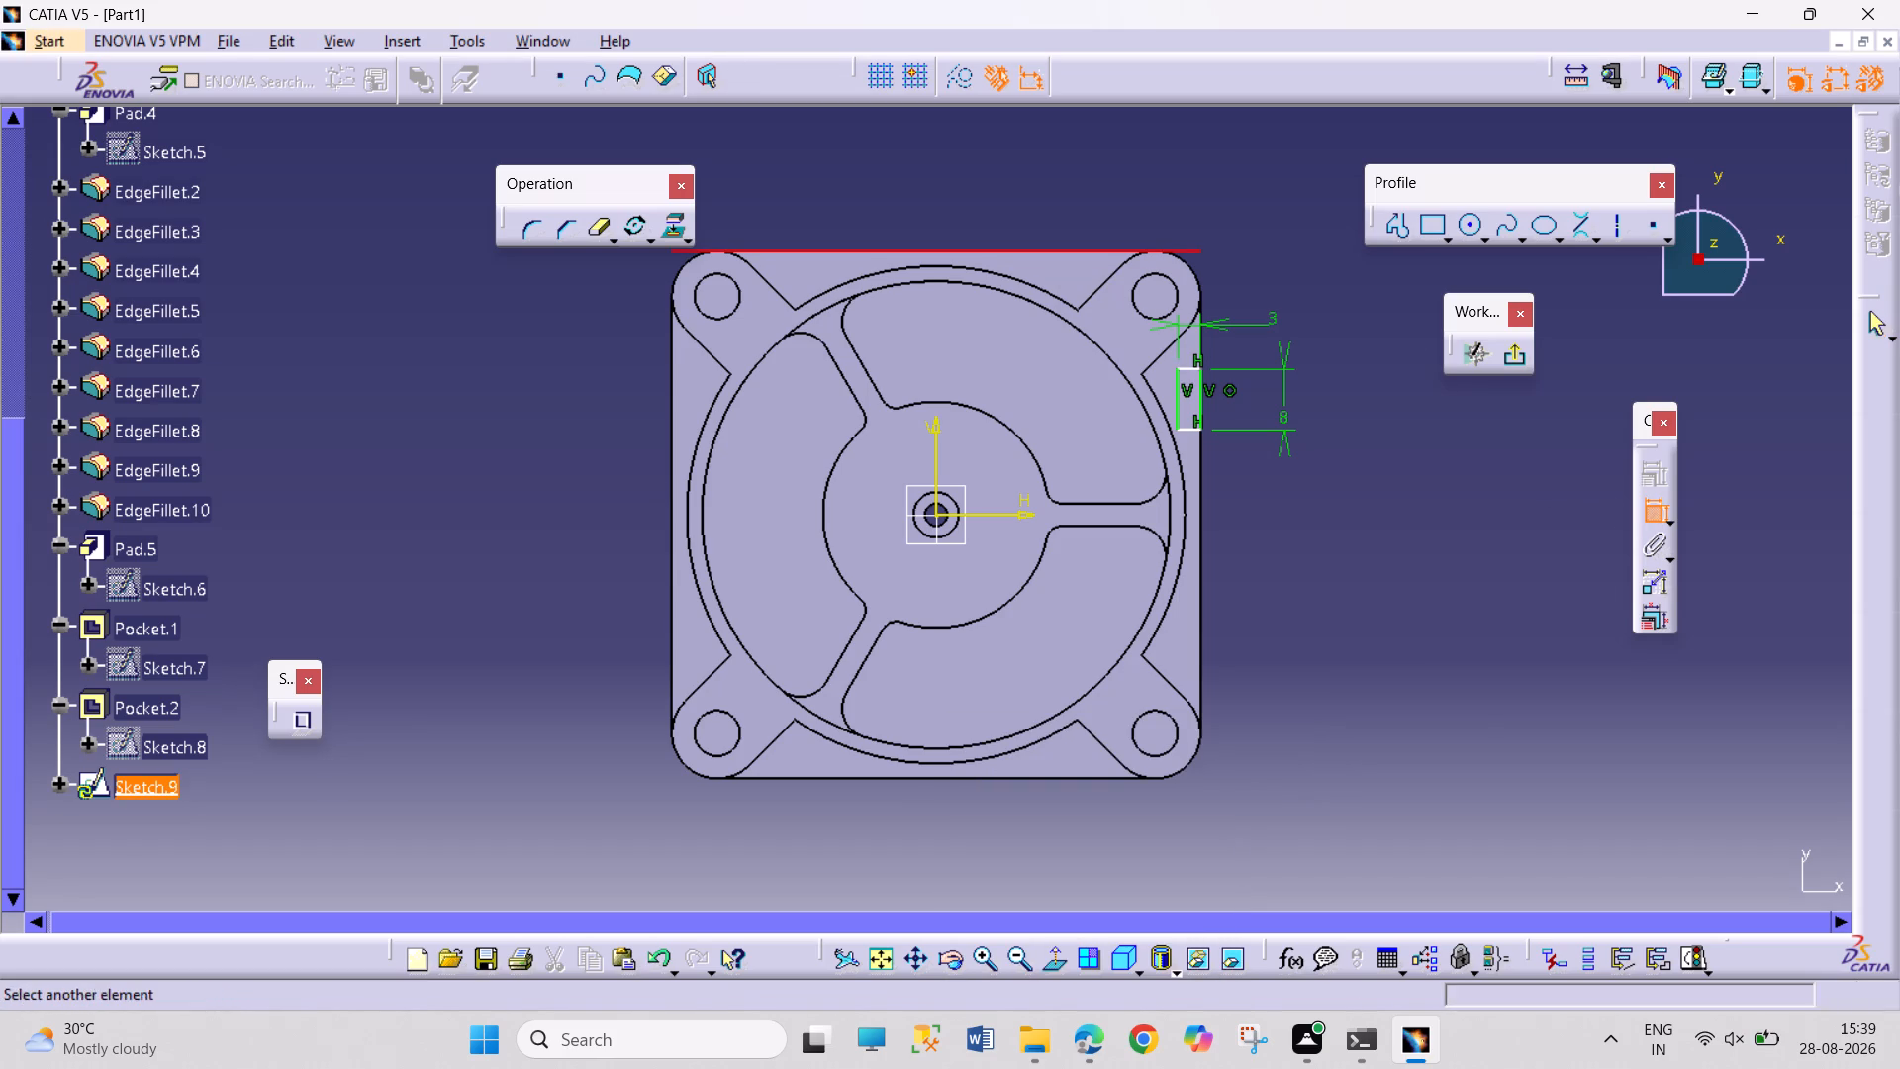
pyautogui.click(1194, 367)
pyautogui.click(1346, 337)
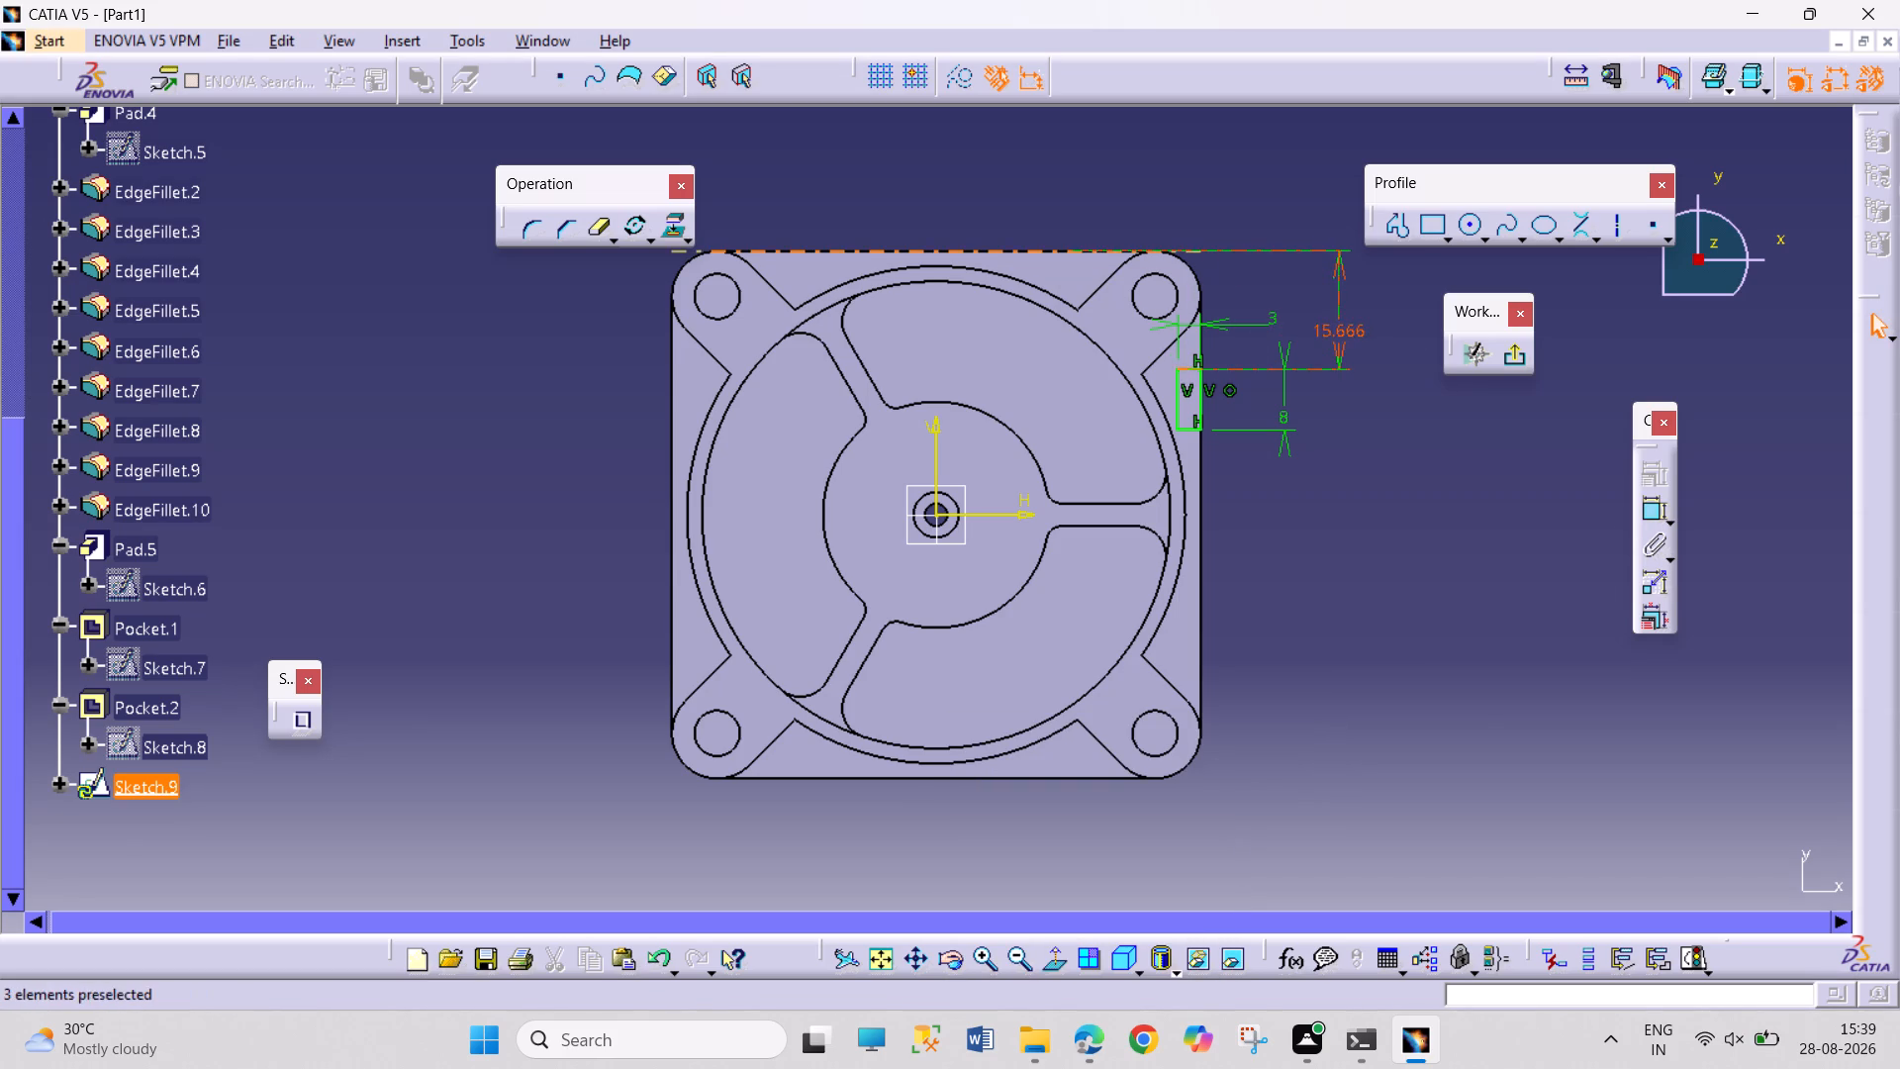
pyautogui.doubleClick(1350, 334)
pyautogui.write('12')
pyautogui.press('Return')
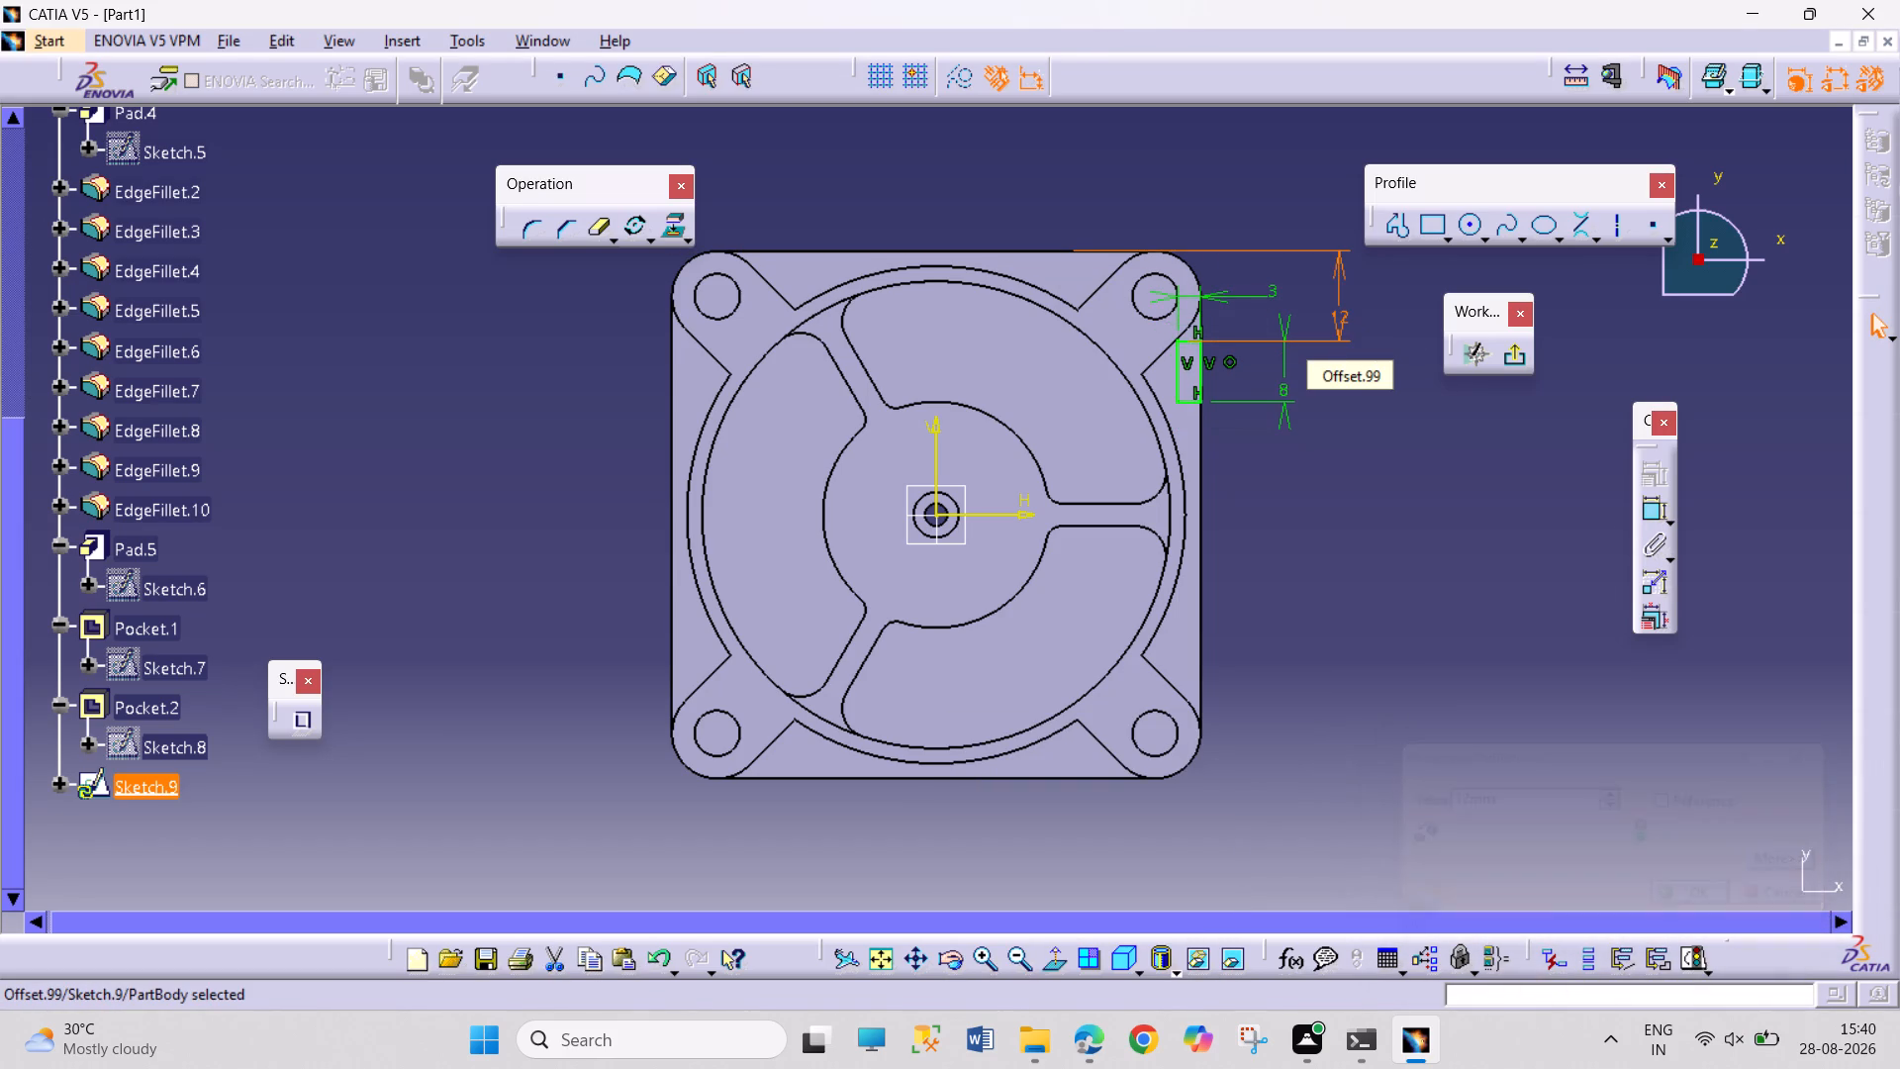
pyautogui.click(1411, 502)
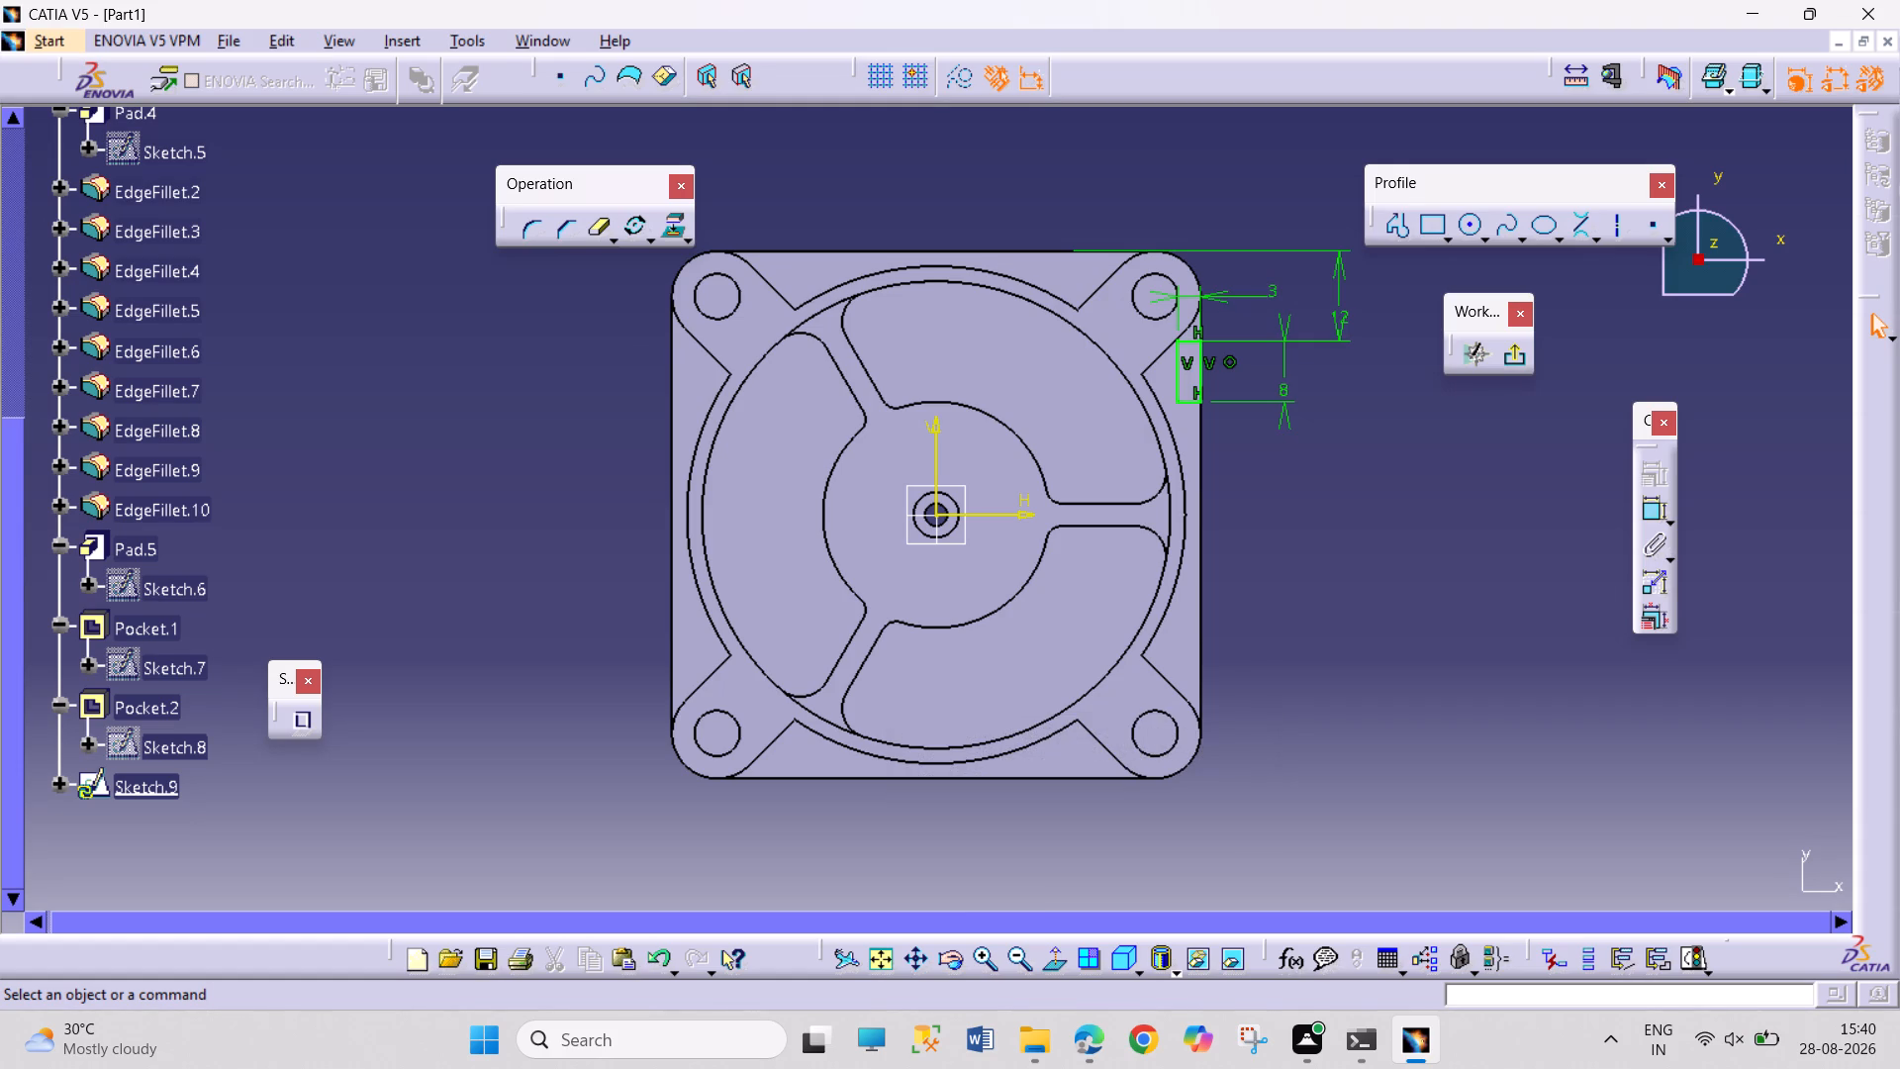
pyautogui.click(1514, 350)
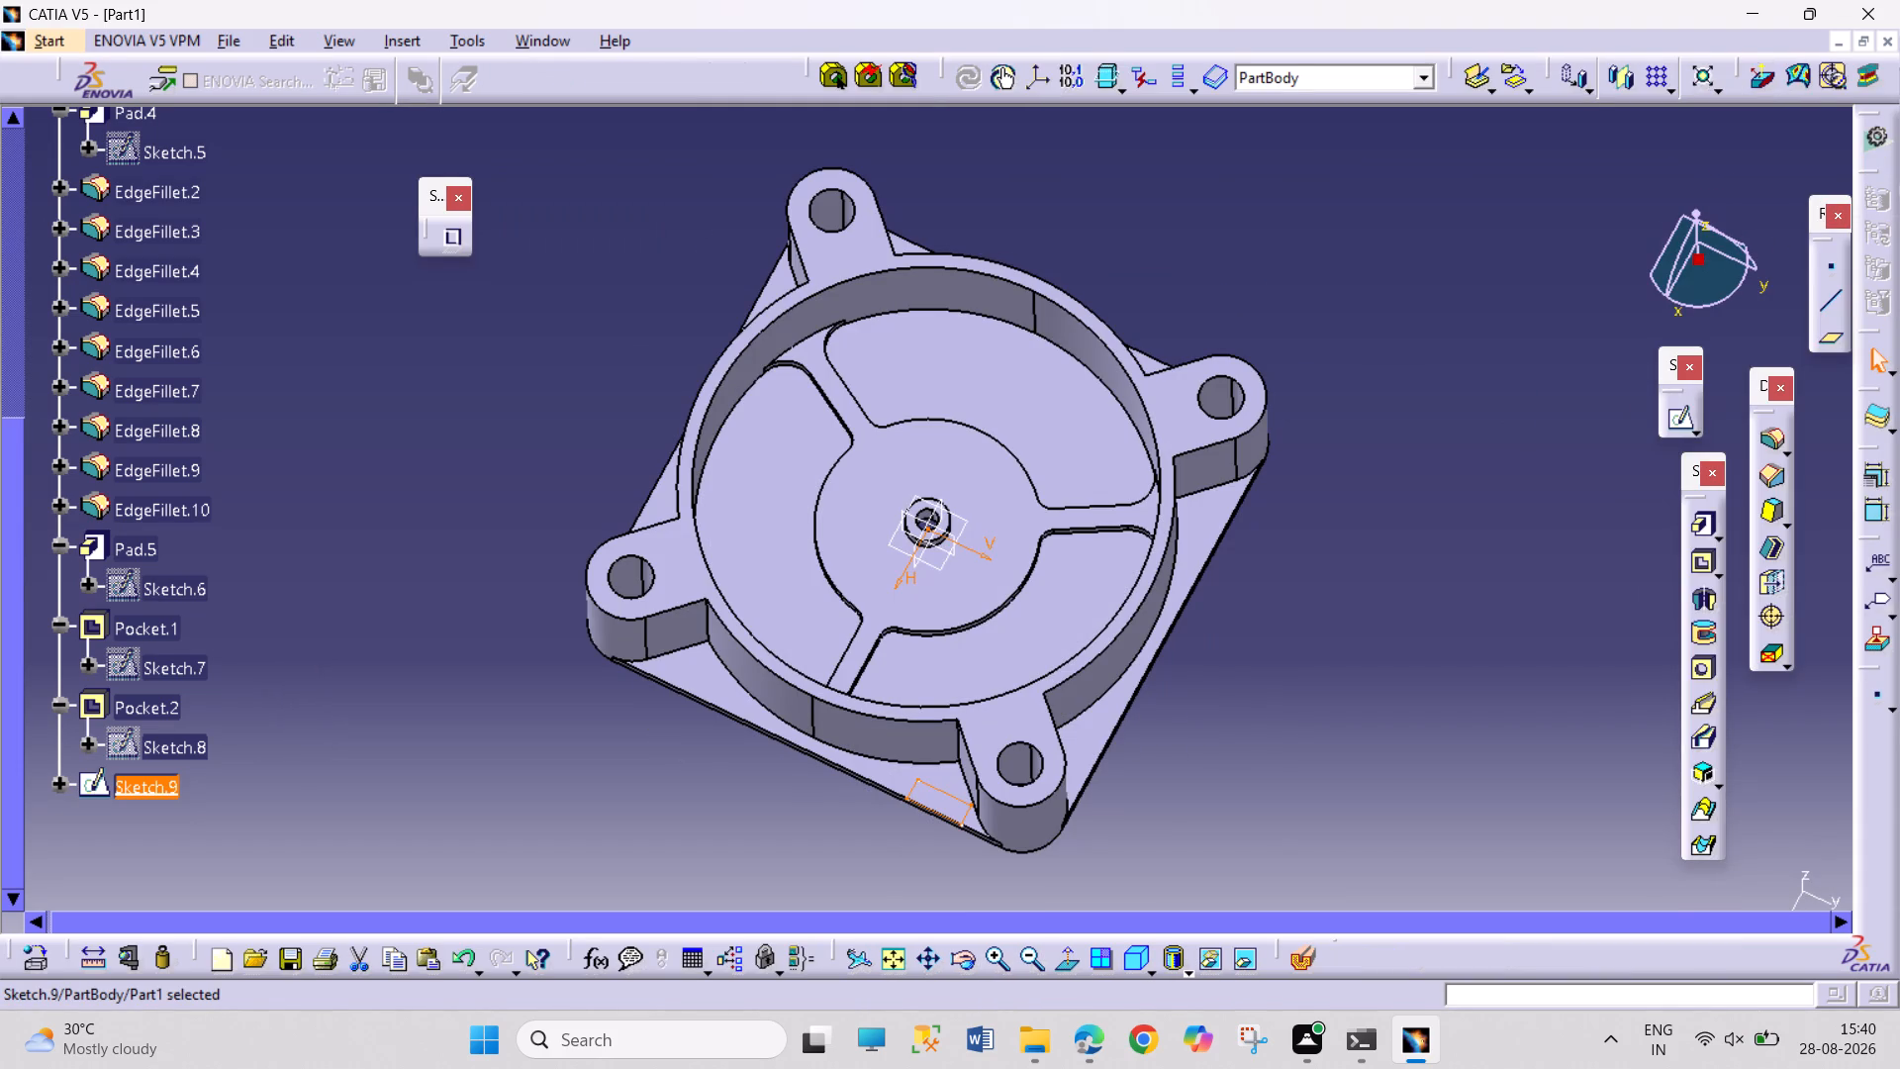
# Pocket the 8 by 3 mm rectangle through the flange edge to a depth of 2 mm.
pyautogui.click(976, 964)
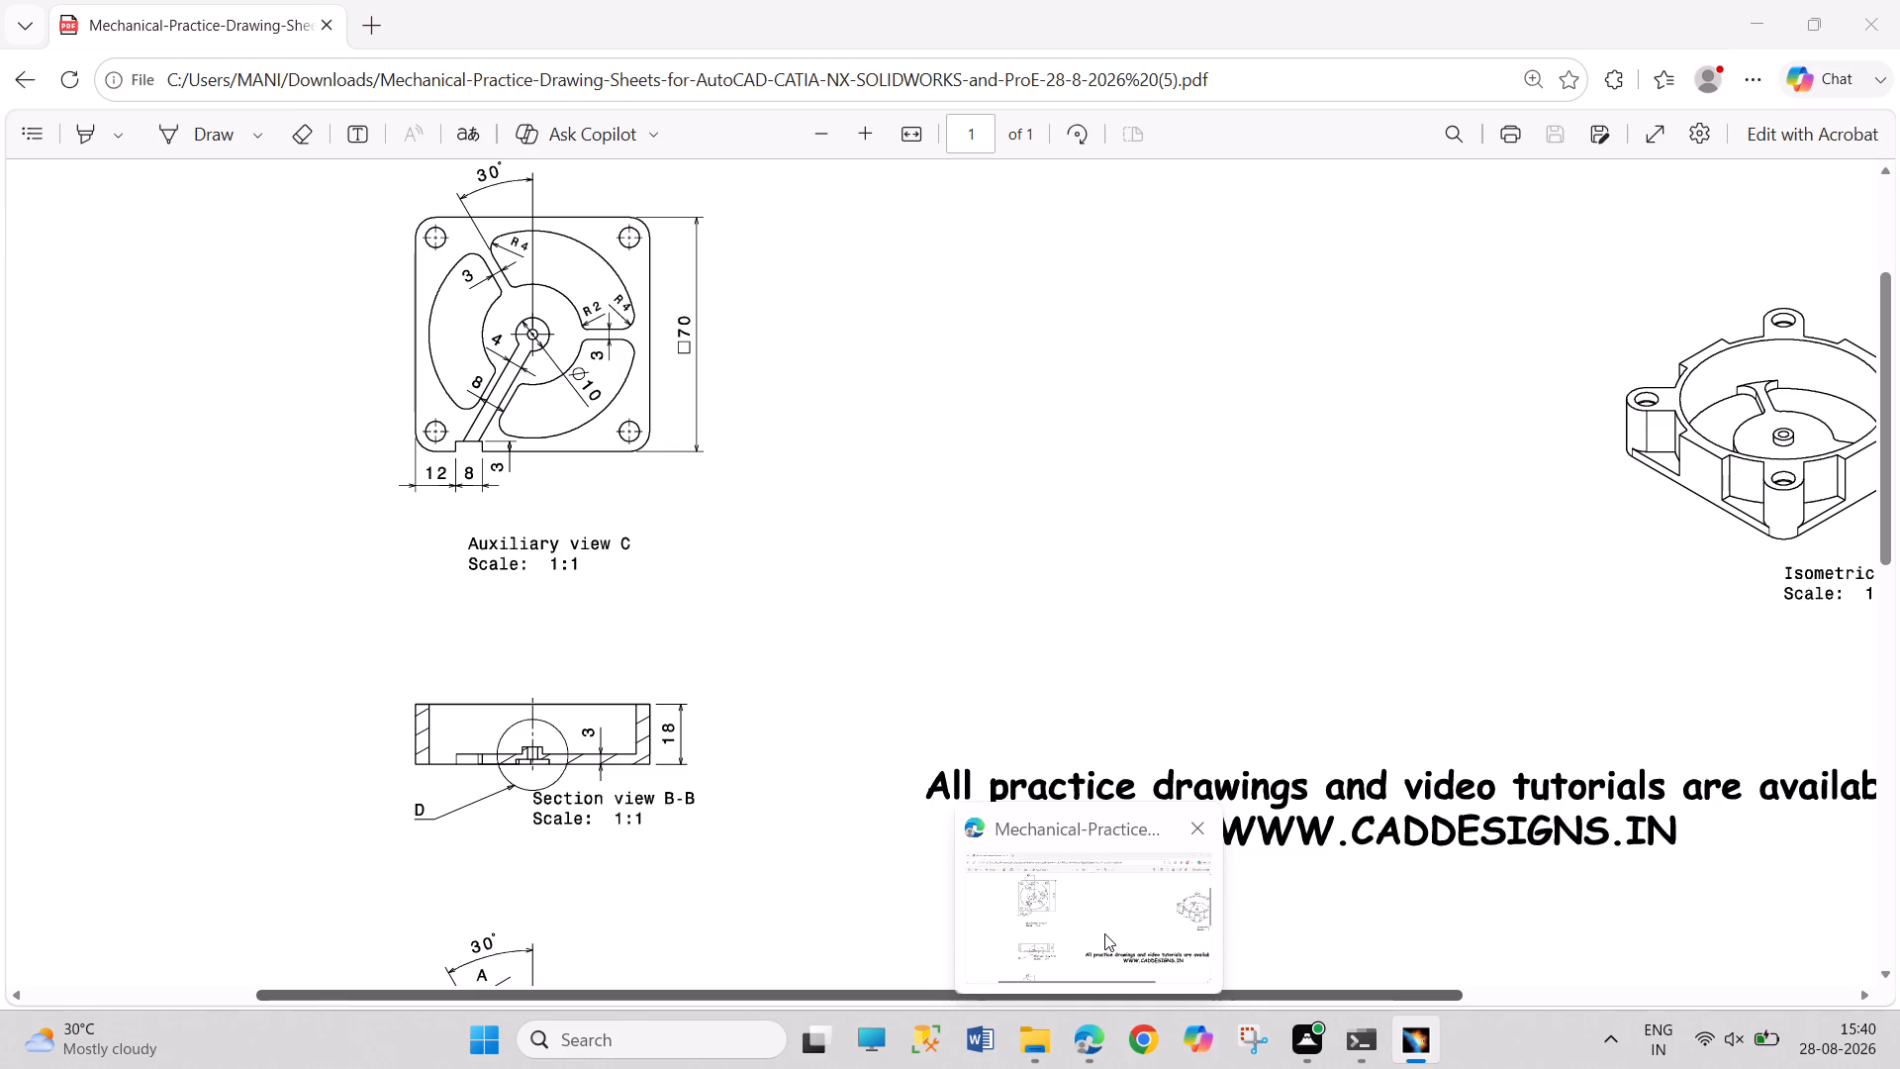
pyautogui.click(1104, 933)
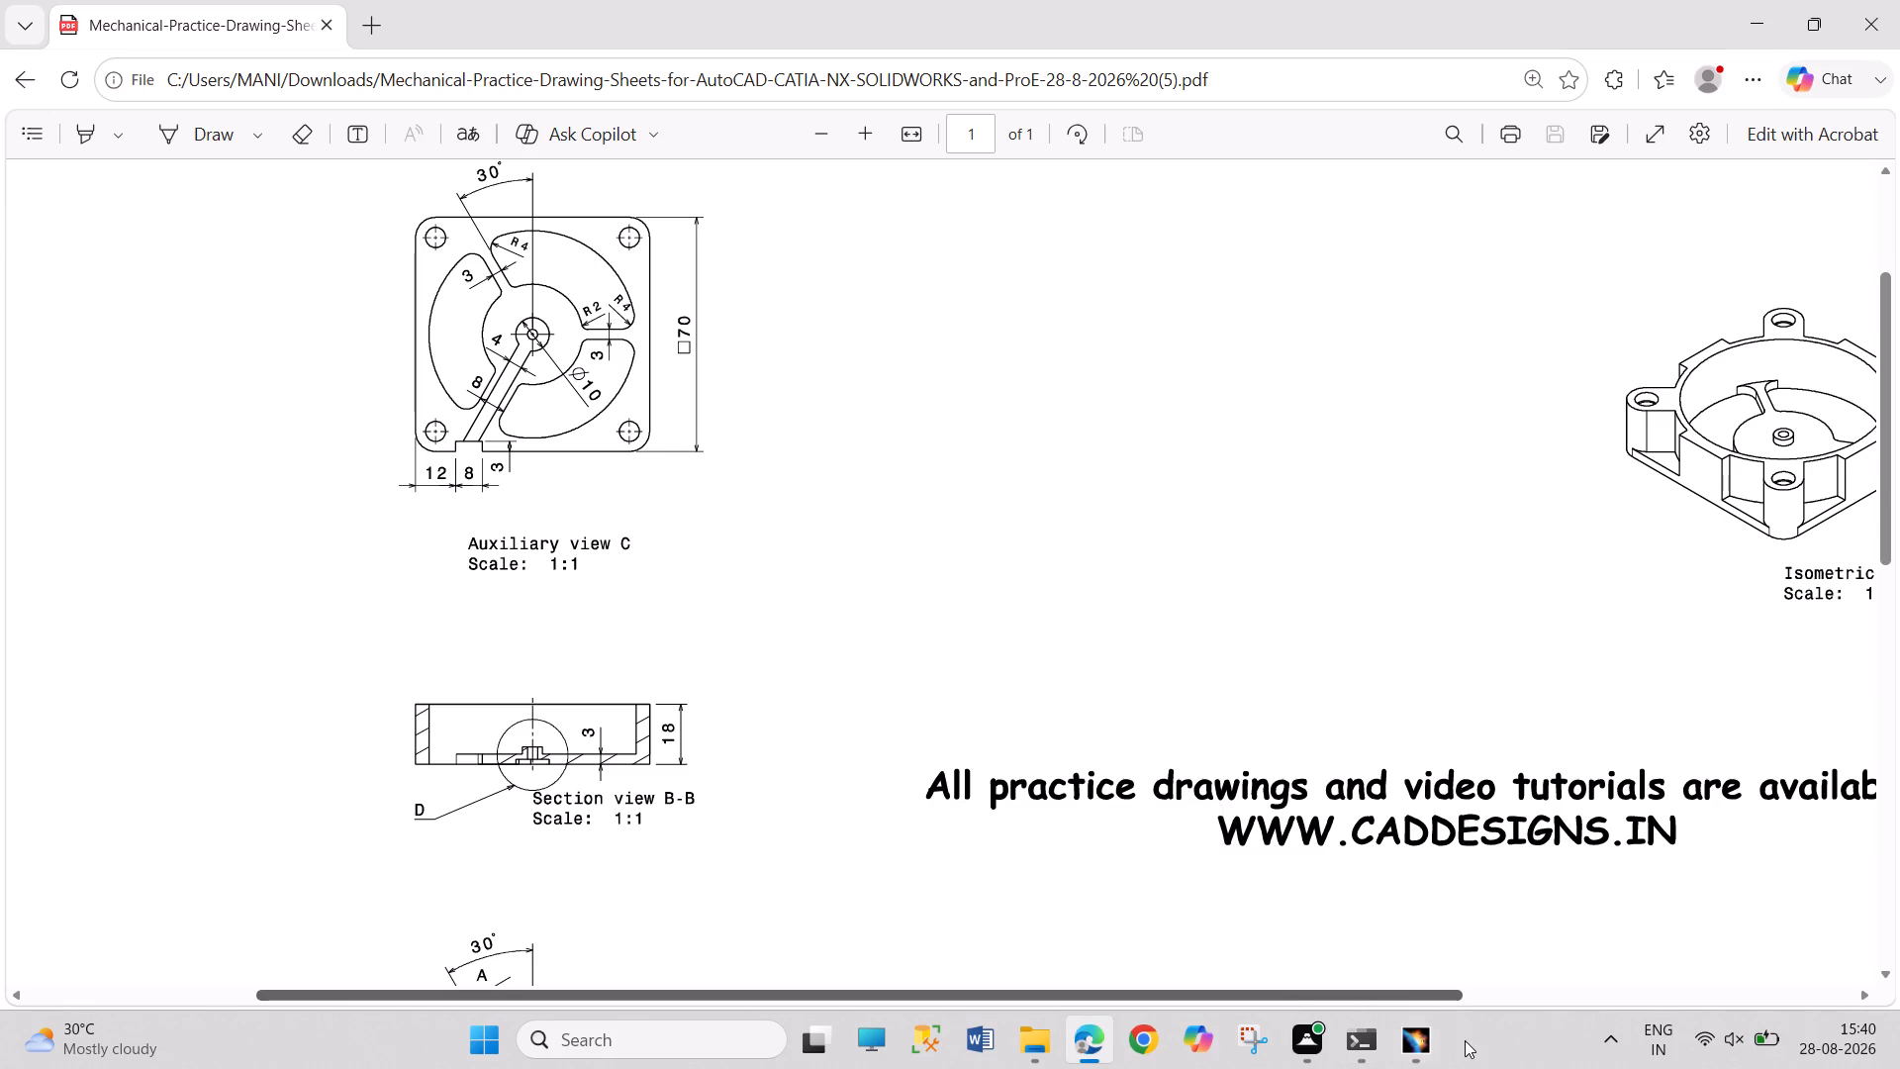
pyautogui.click(1418, 1049)
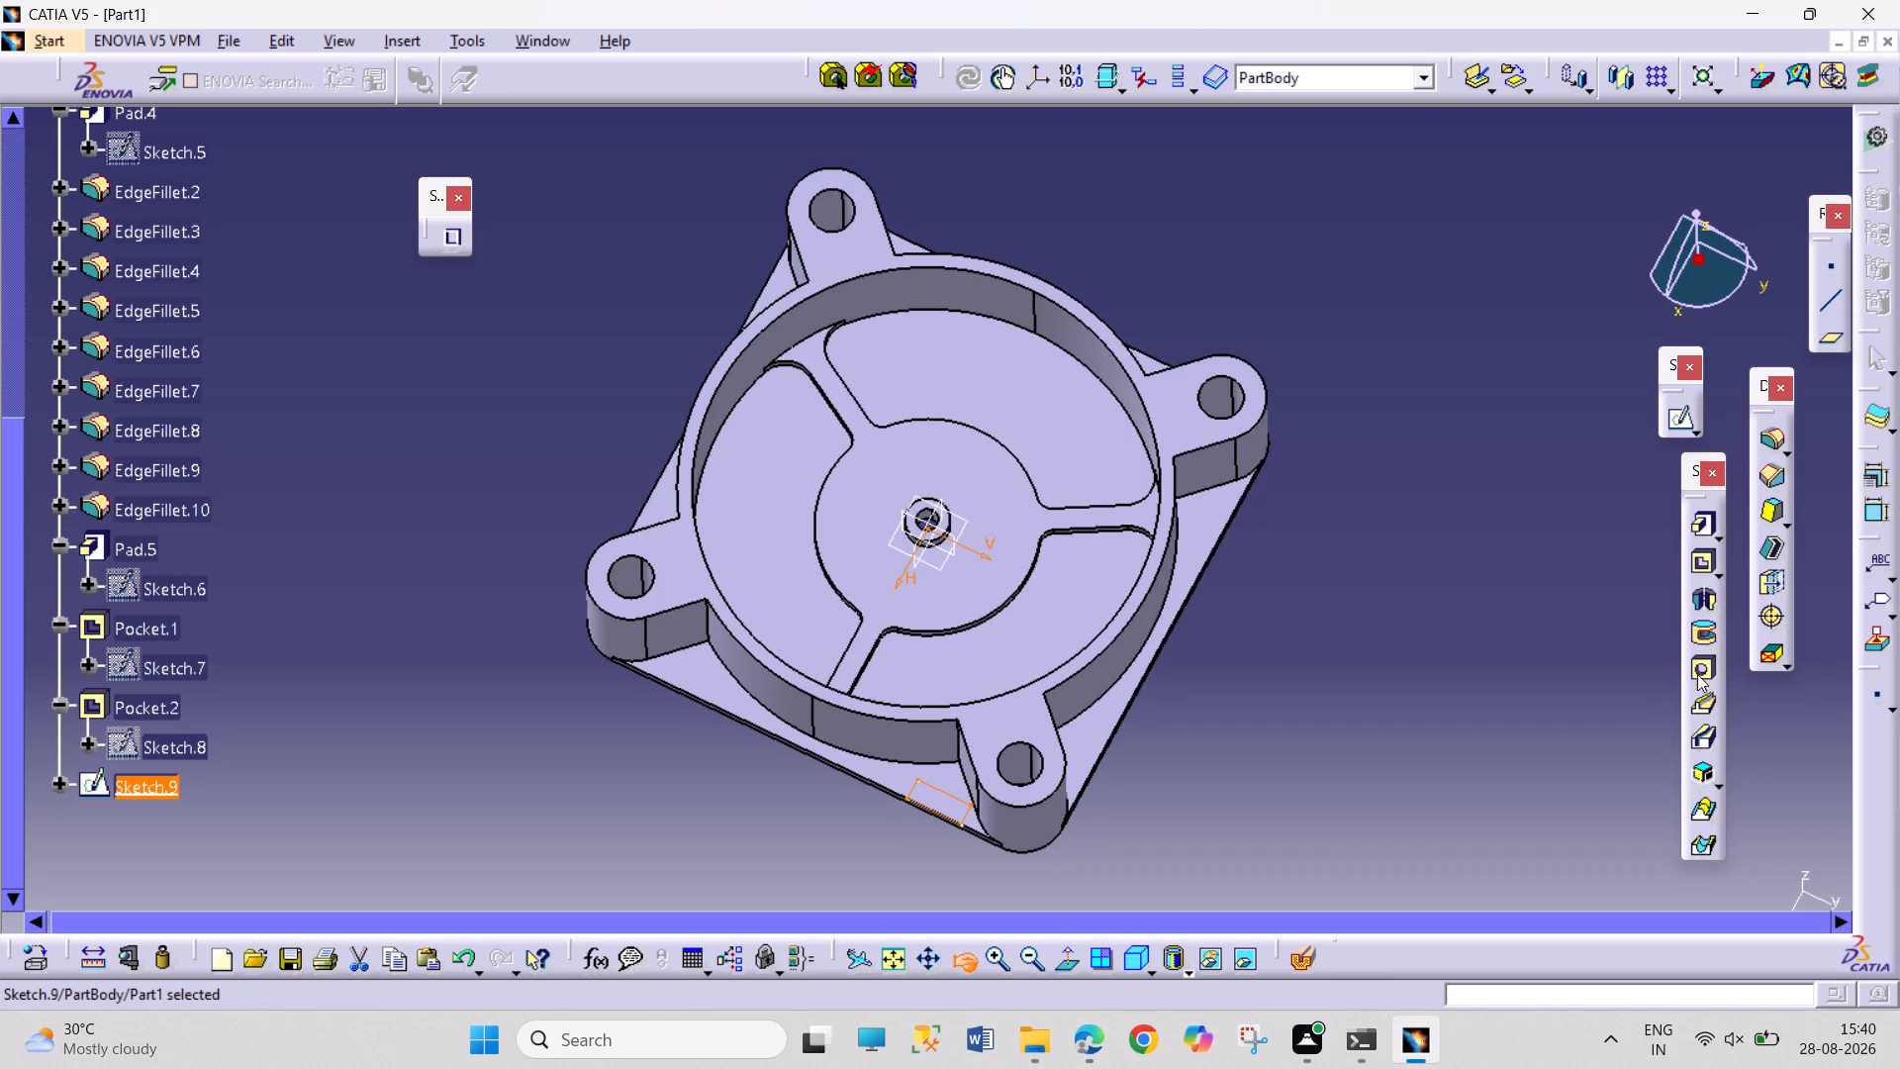
pyautogui.click(1692, 562)
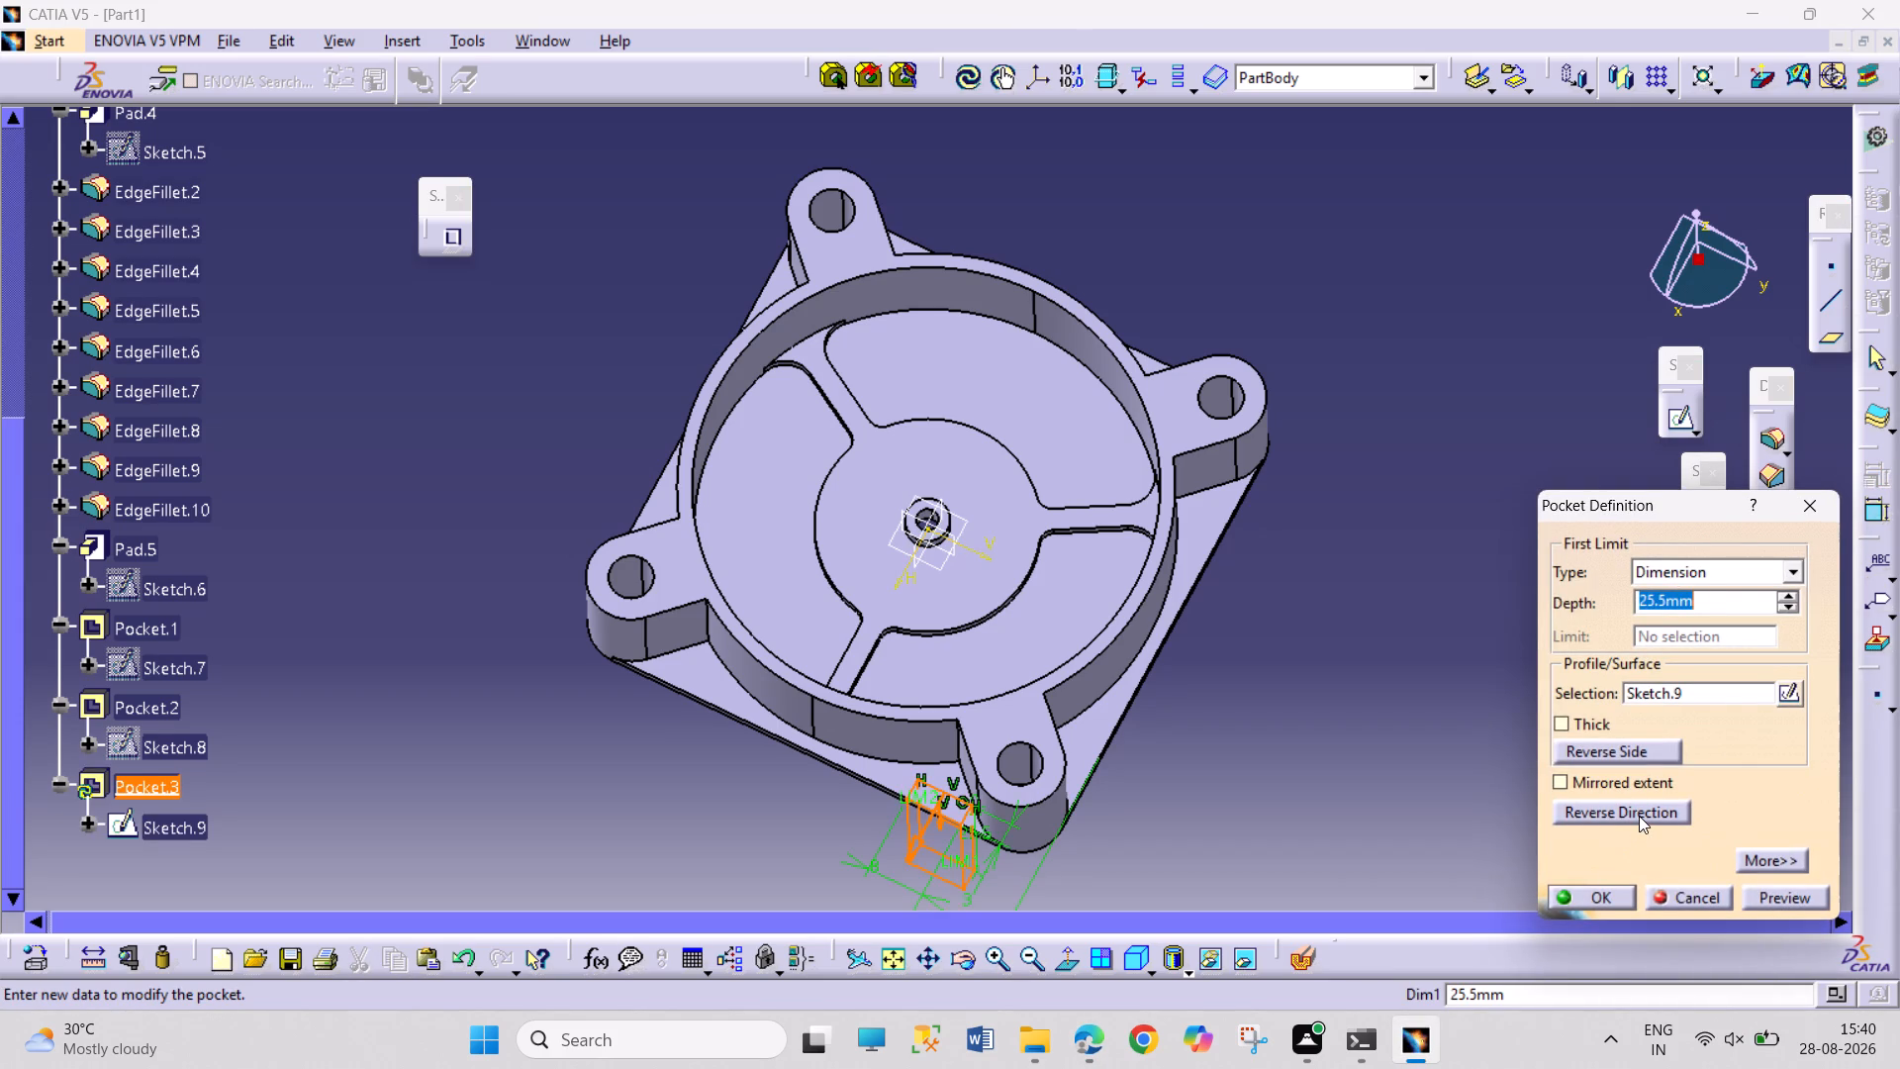
pyautogui.press('2')
pyautogui.press('Return')
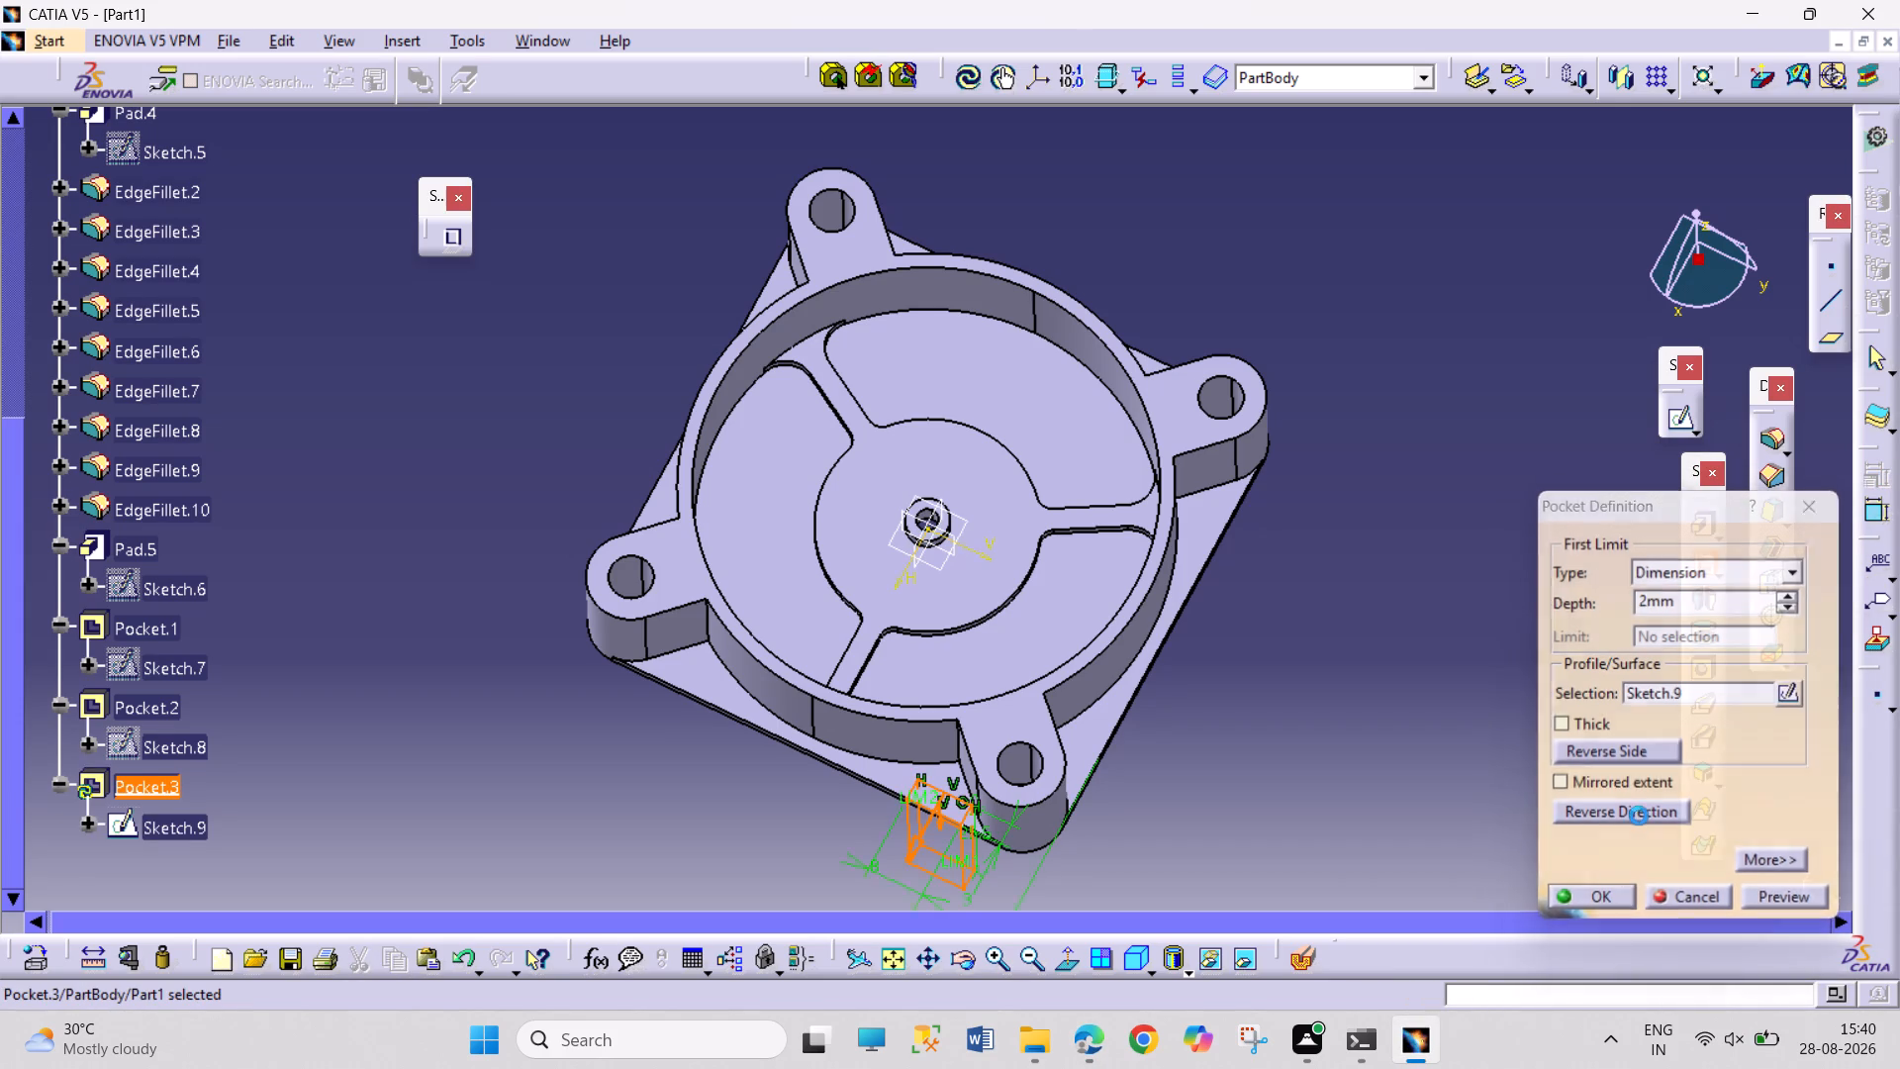
pyautogui.click(1389, 764)
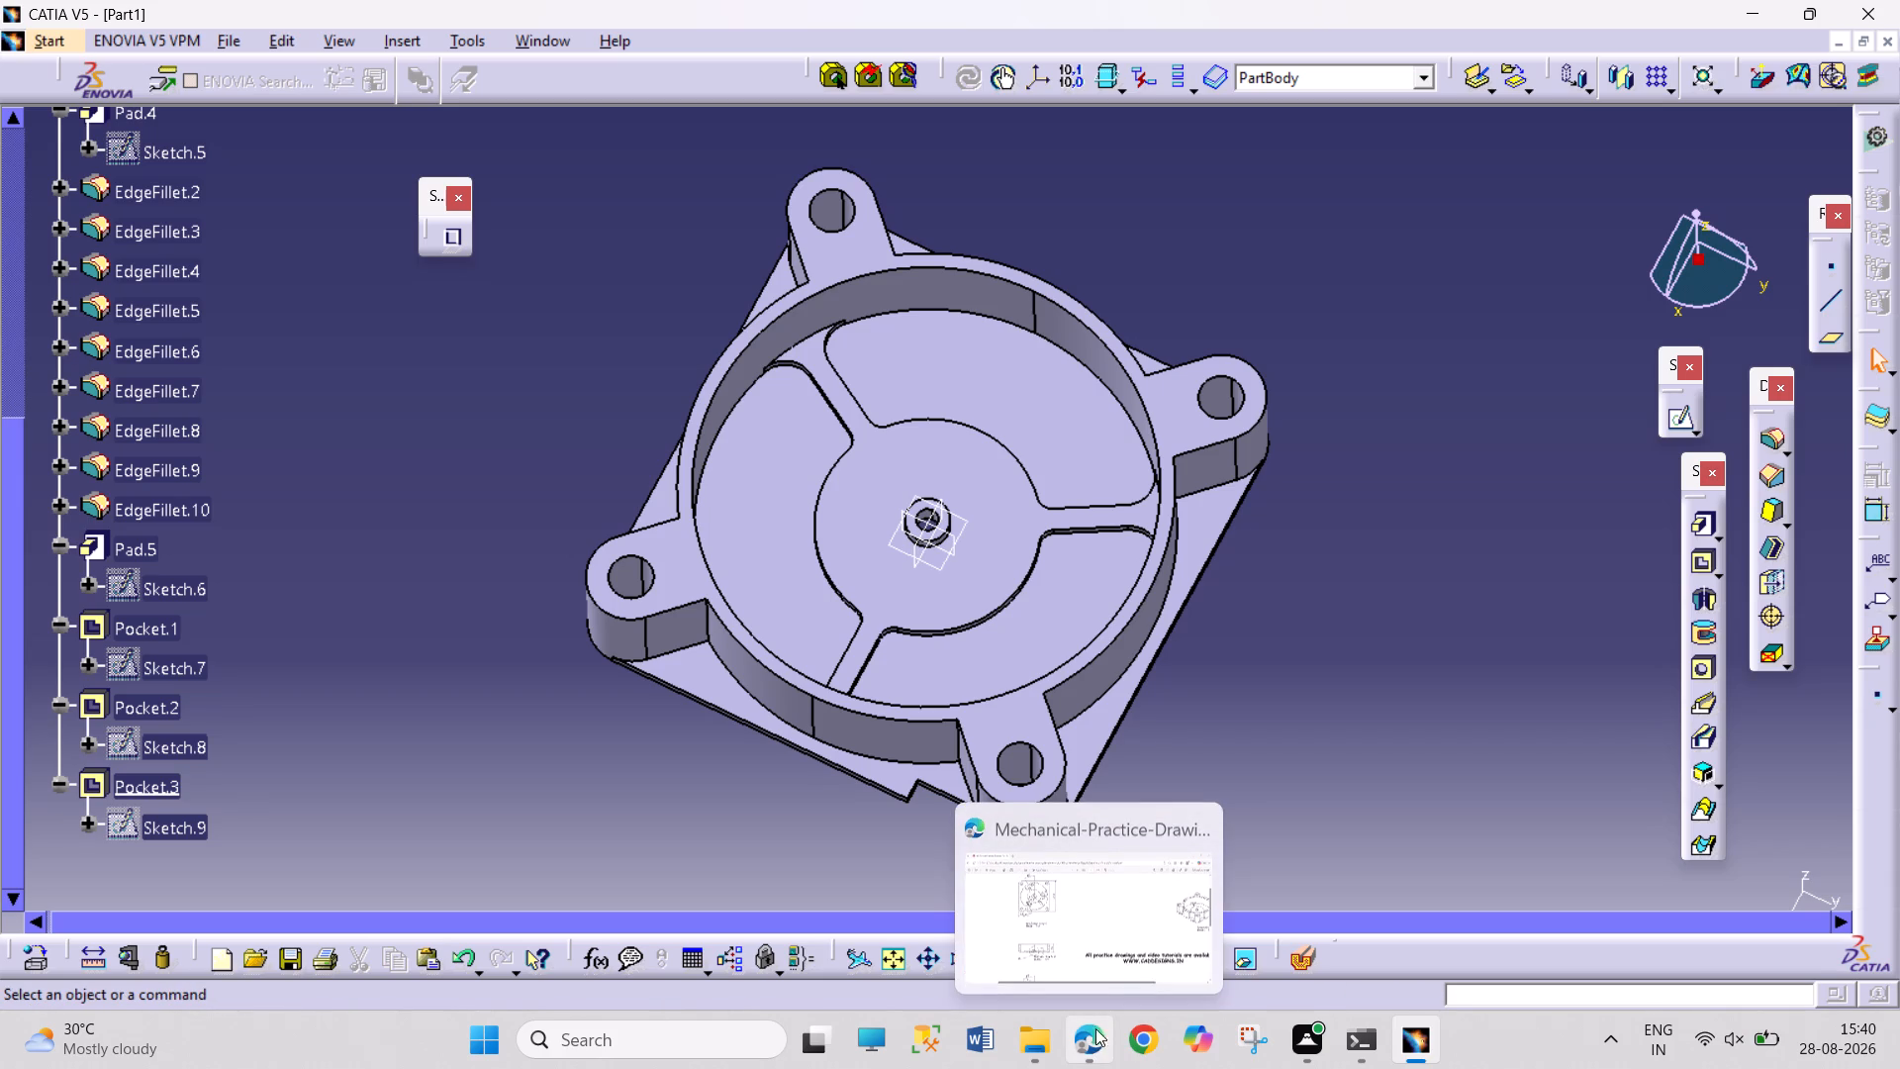
# Review the front, detail and A-A section views in the PDF, and inspect the new notch in CATIA from below and above.
pyautogui.click(1113, 952)
pyautogui.scroll(-4, 1059, 866)
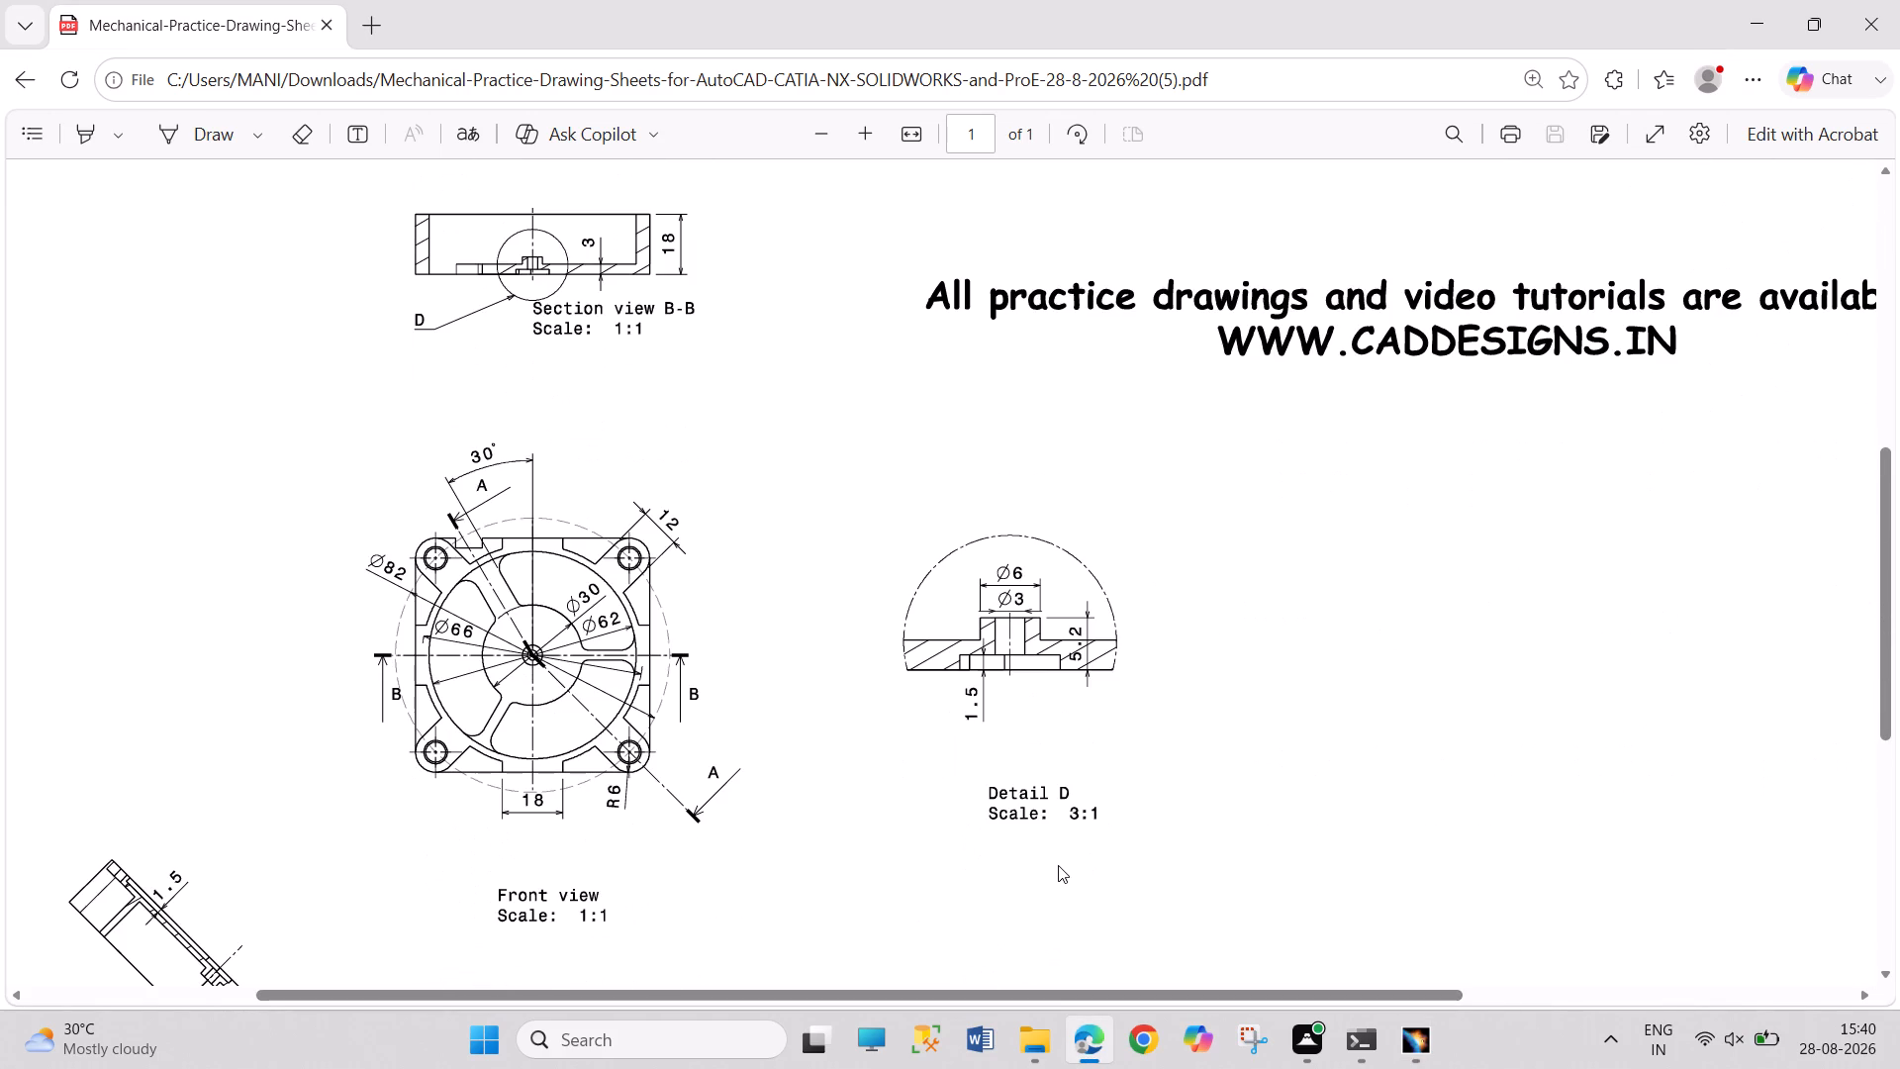
pyautogui.scroll(-3, 1058, 862)
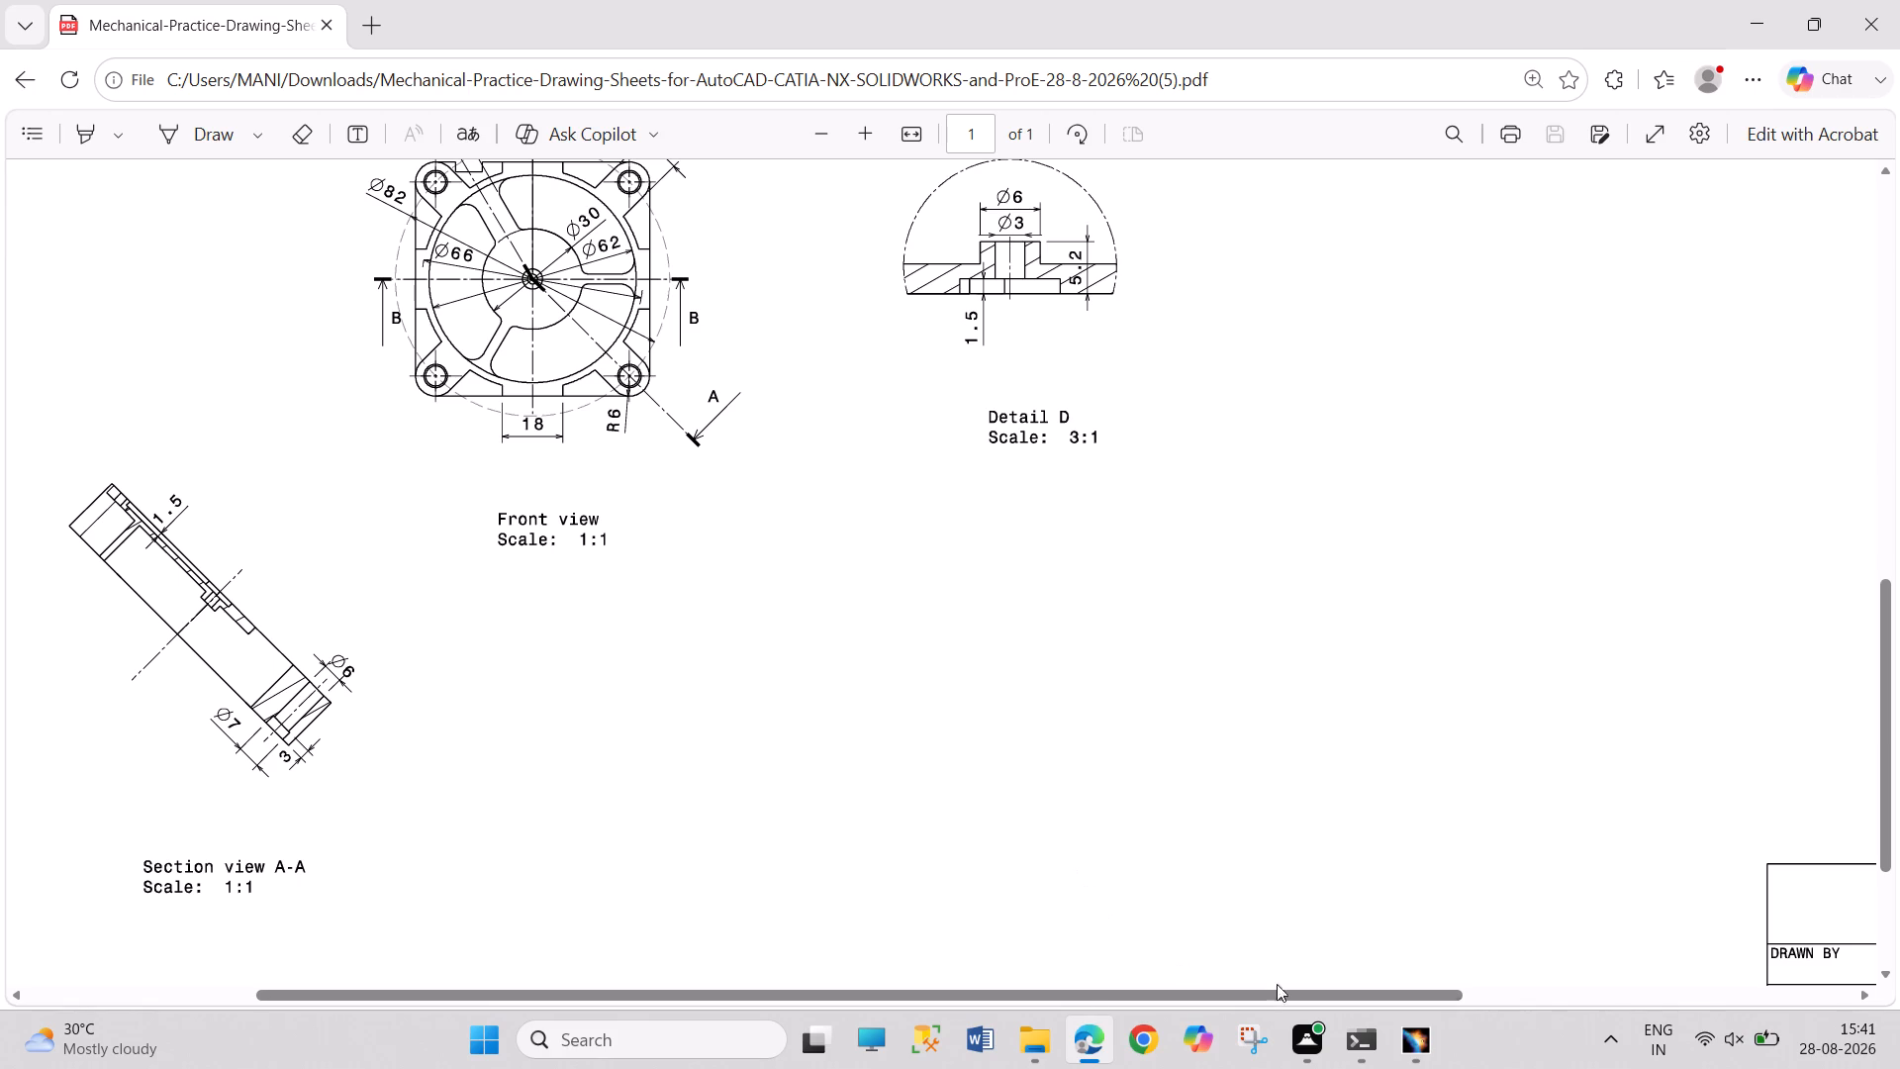
pyautogui.click(1424, 1040)
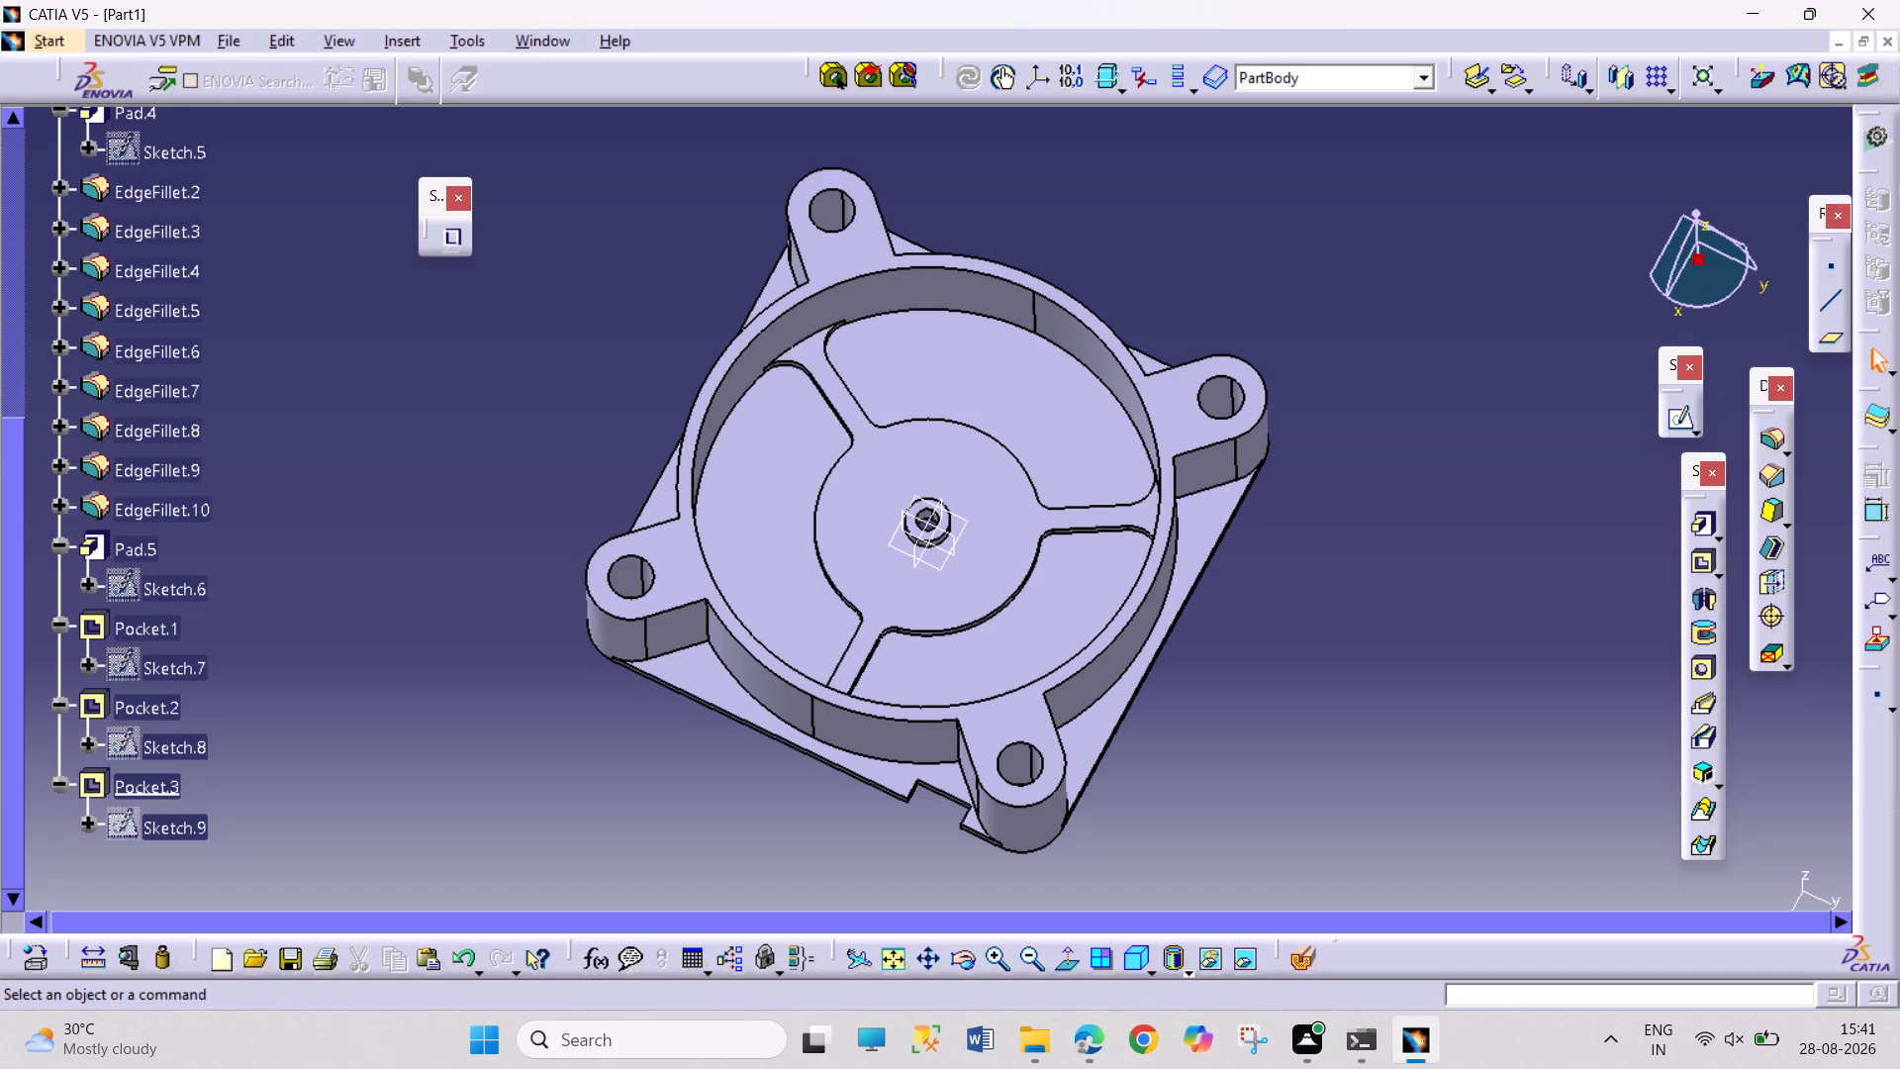
pyautogui.click(960, 955)
pyautogui.moveTo(807, 884); pyautogui.dragTo(907, 450)
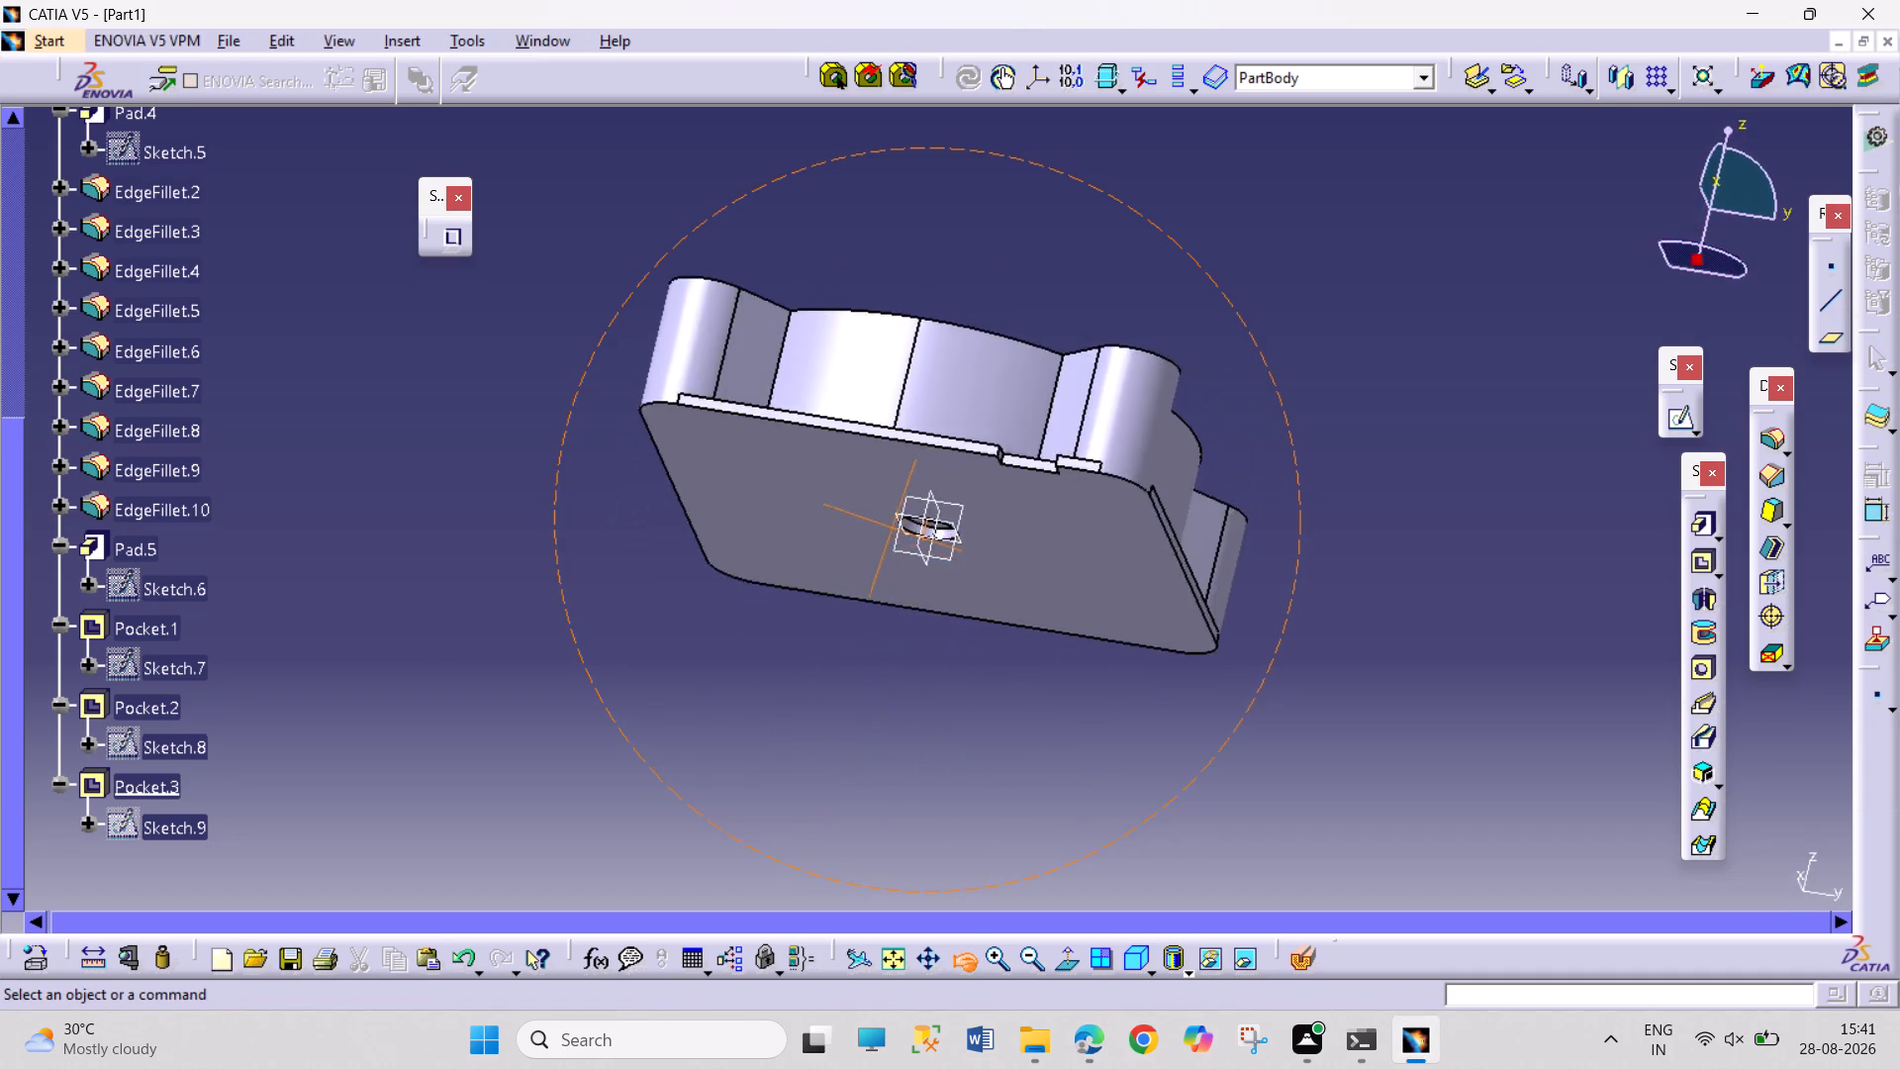
pyautogui.moveTo(907, 450); pyautogui.dragTo(1141, 923)
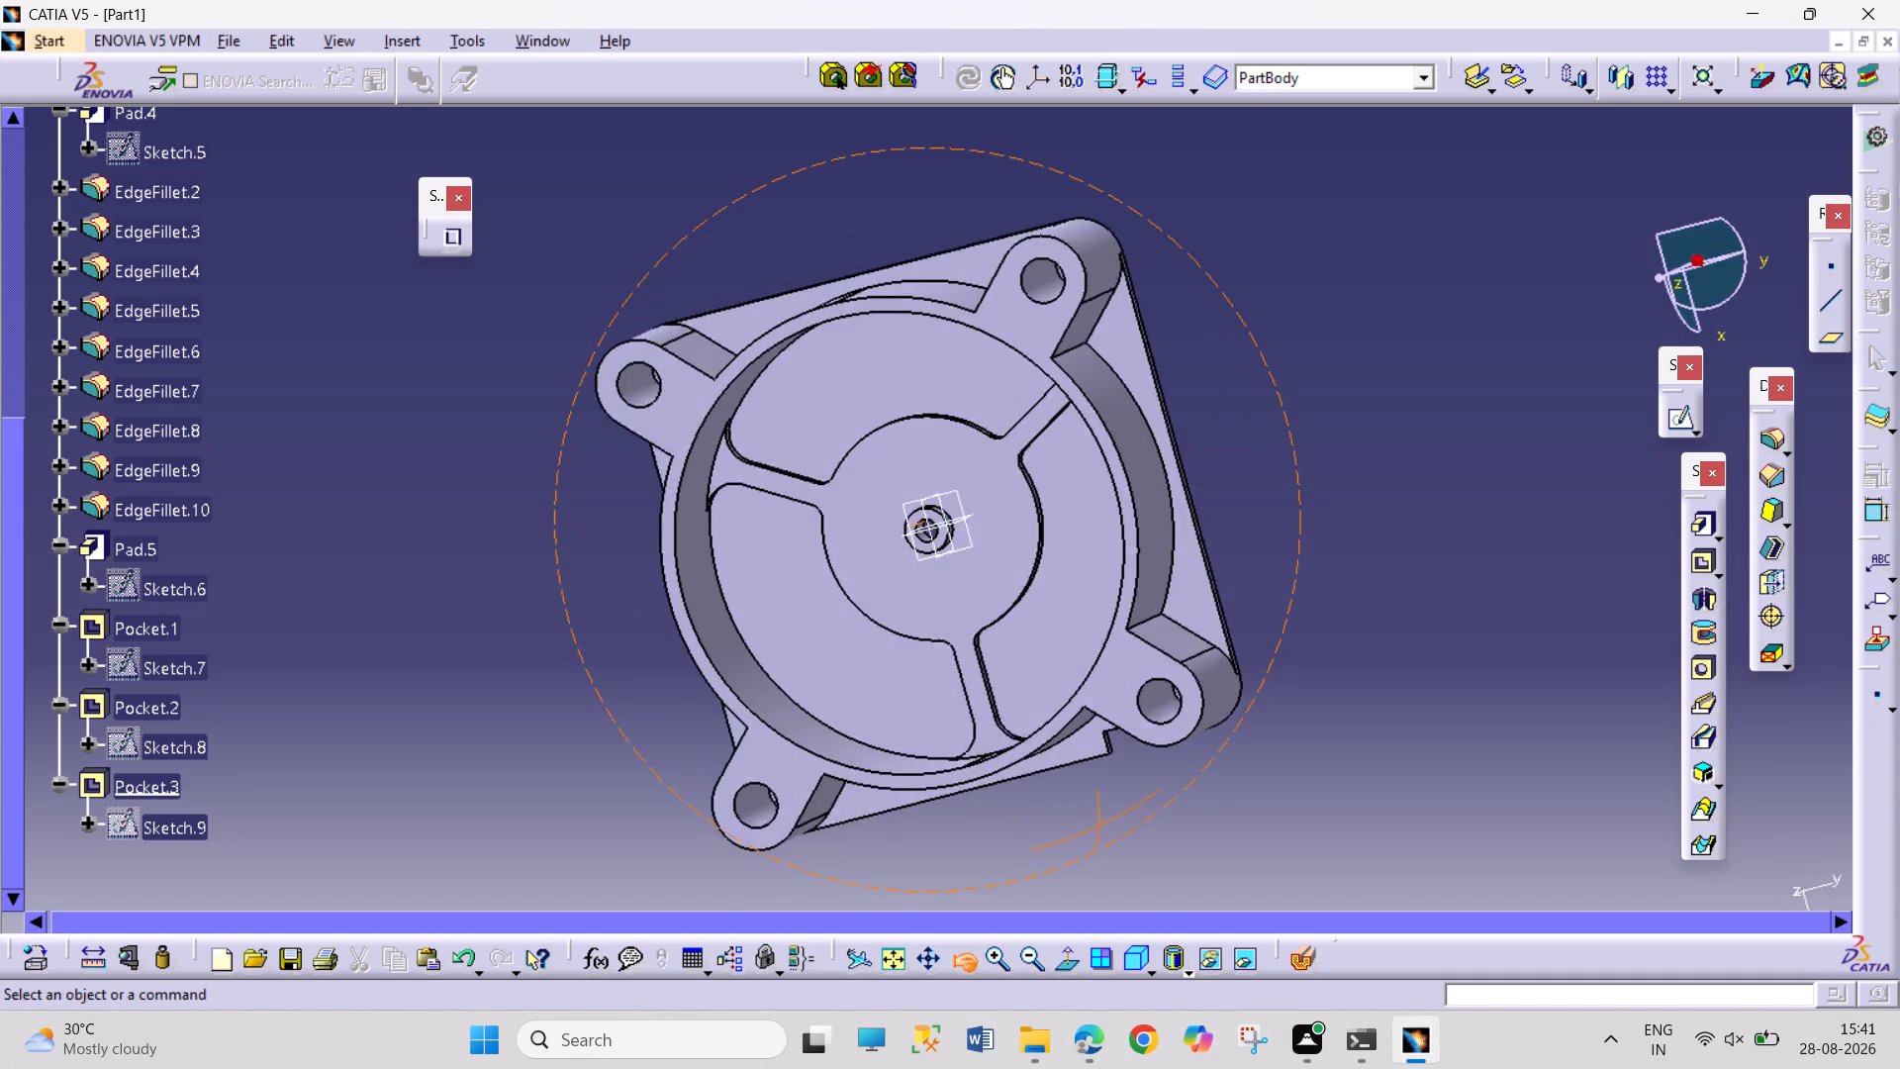
# Start a sketch on the positive-X, negative-Y corner lug and draw a circle of about 6.2 mm radius around its hole.
pyautogui.moveTo(1141, 923); pyautogui.dragTo(977, 929)
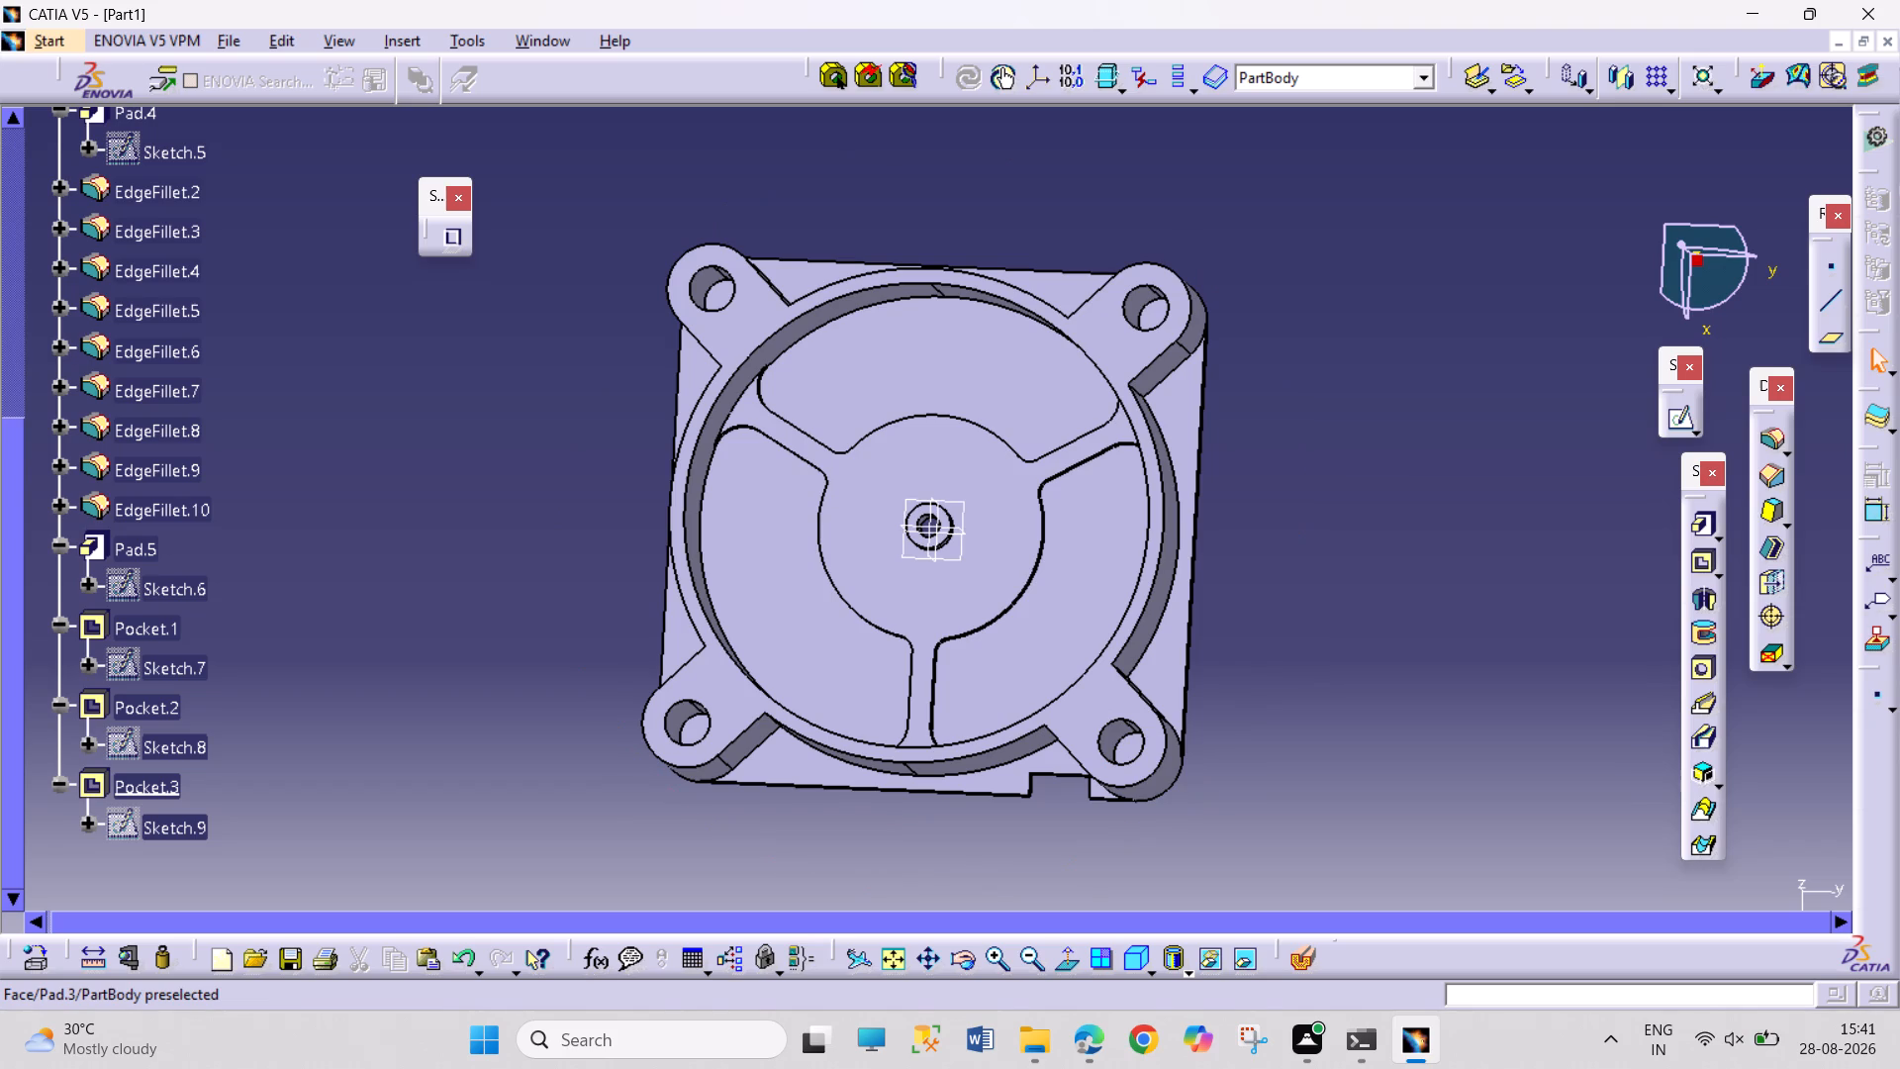
pyautogui.click(1120, 744)
pyautogui.click(1665, 416)
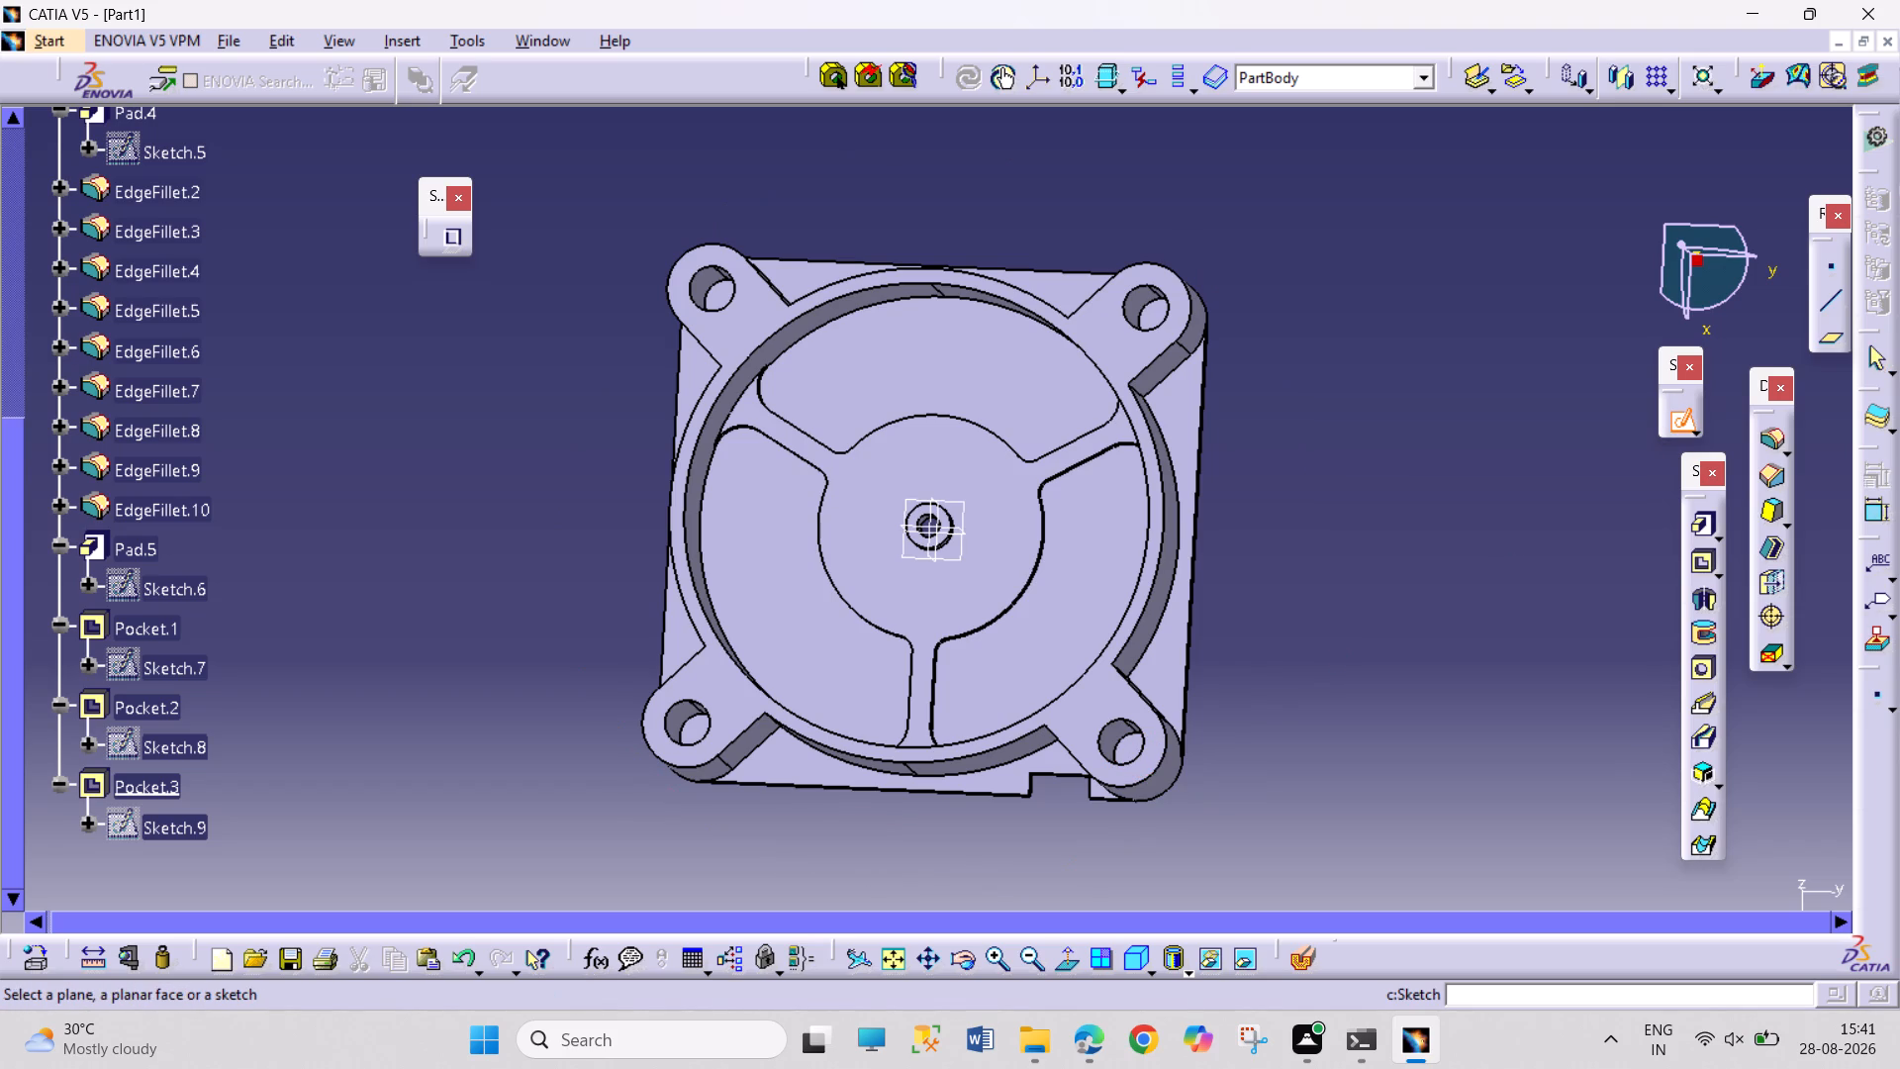
pyautogui.click(1133, 742)
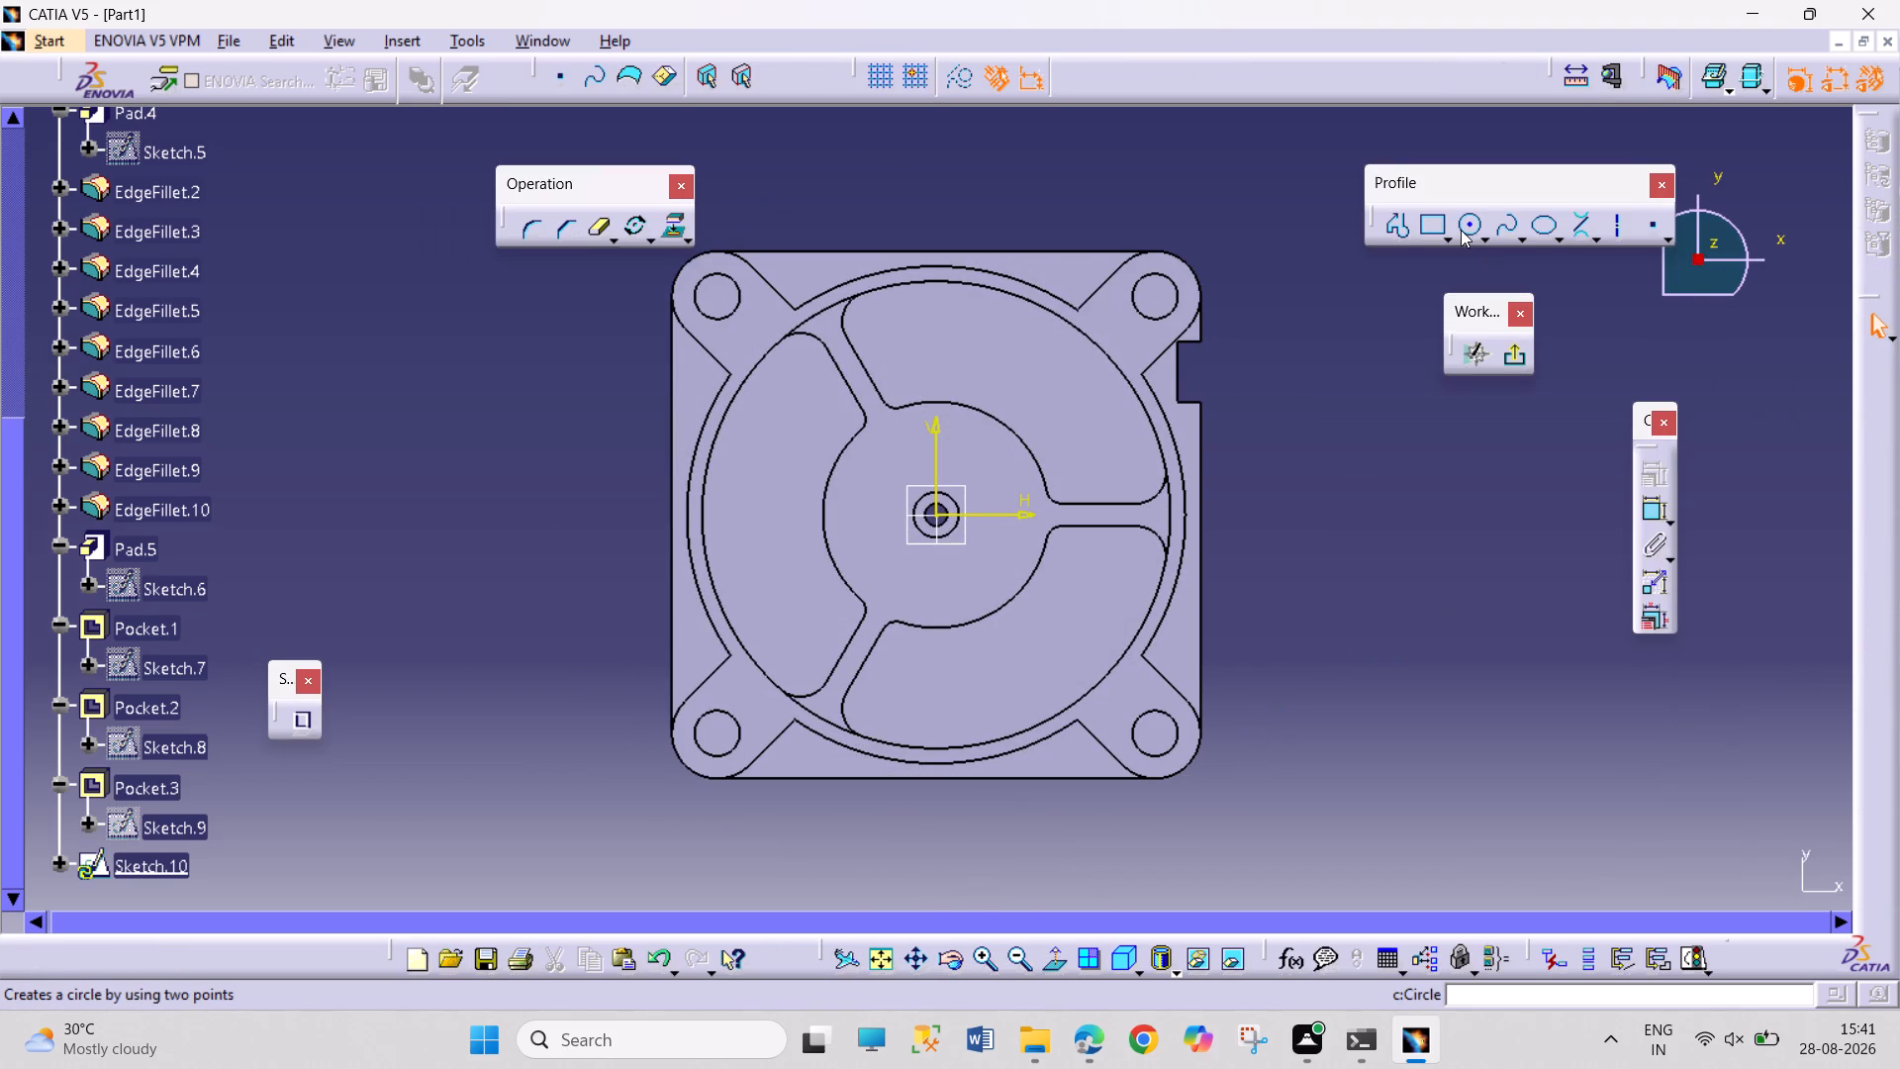
pyautogui.click(1463, 230)
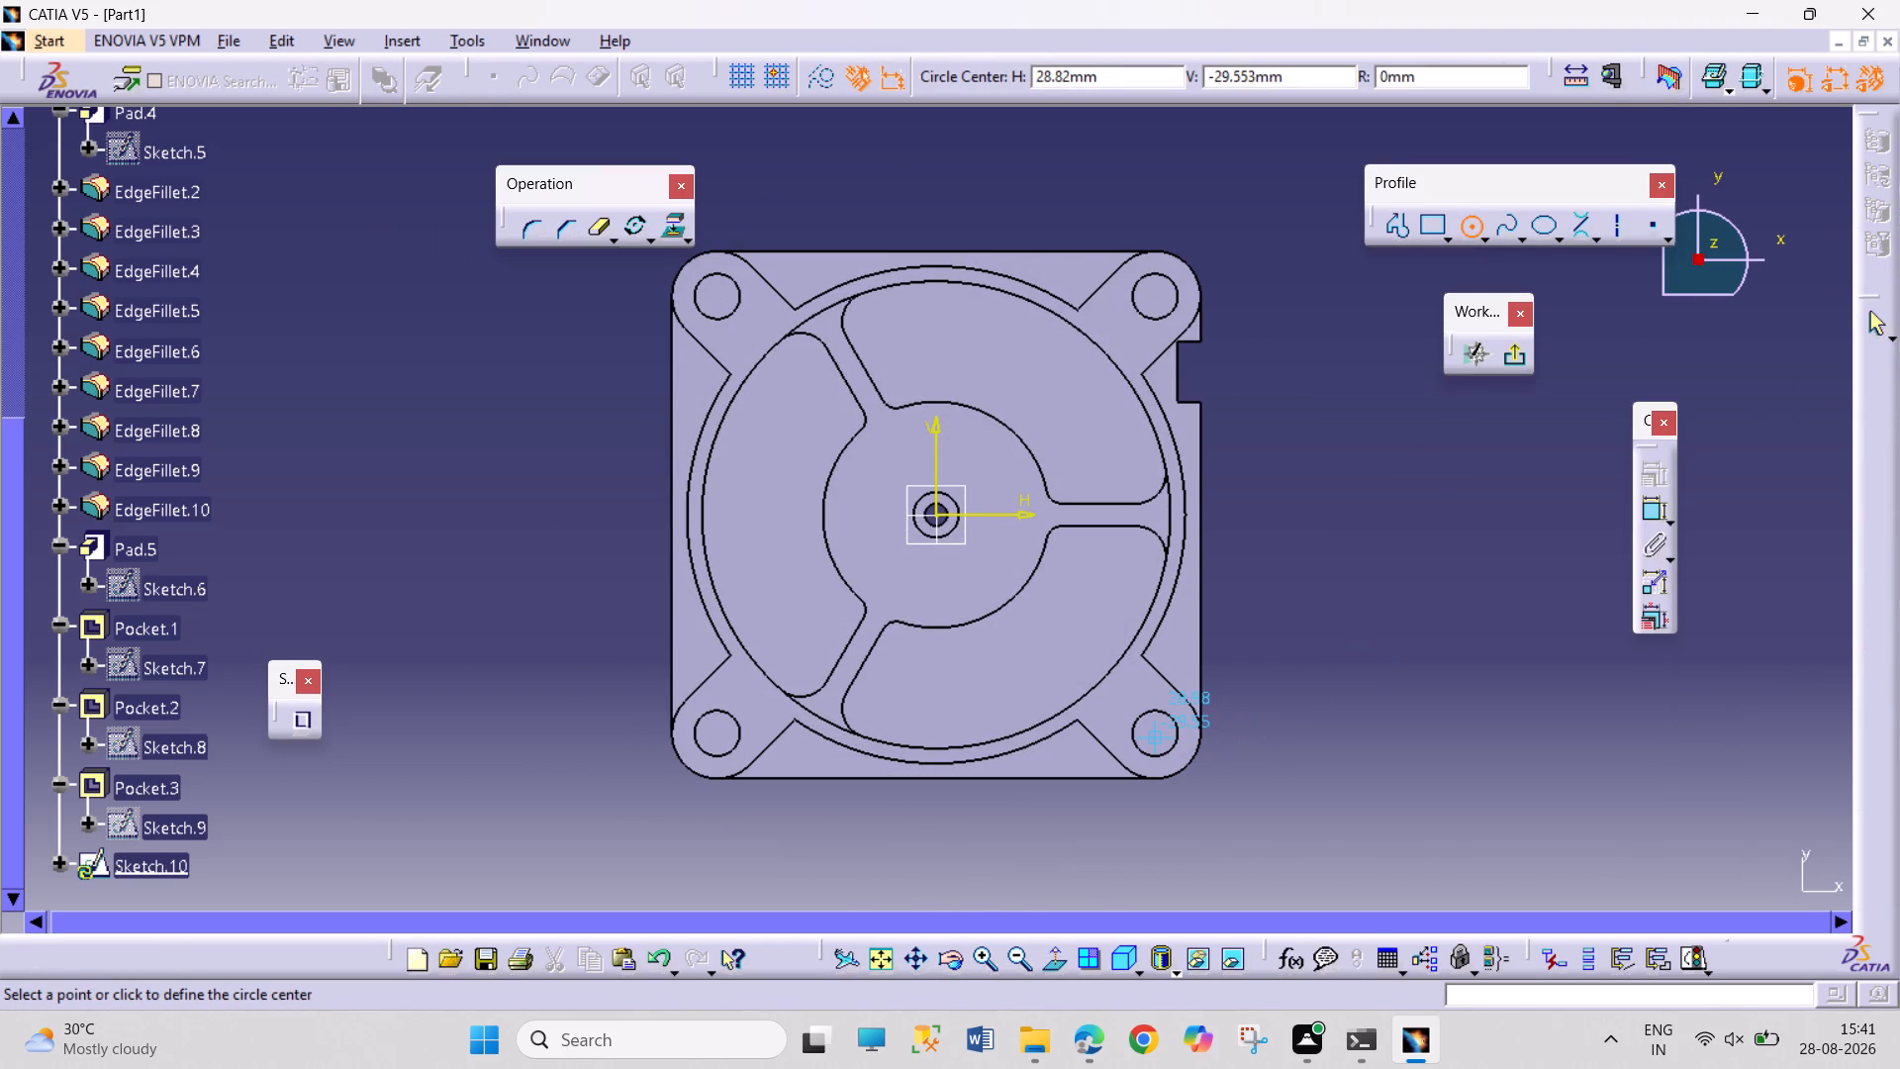
pyautogui.click(1159, 731)
pyautogui.click(1190, 770)
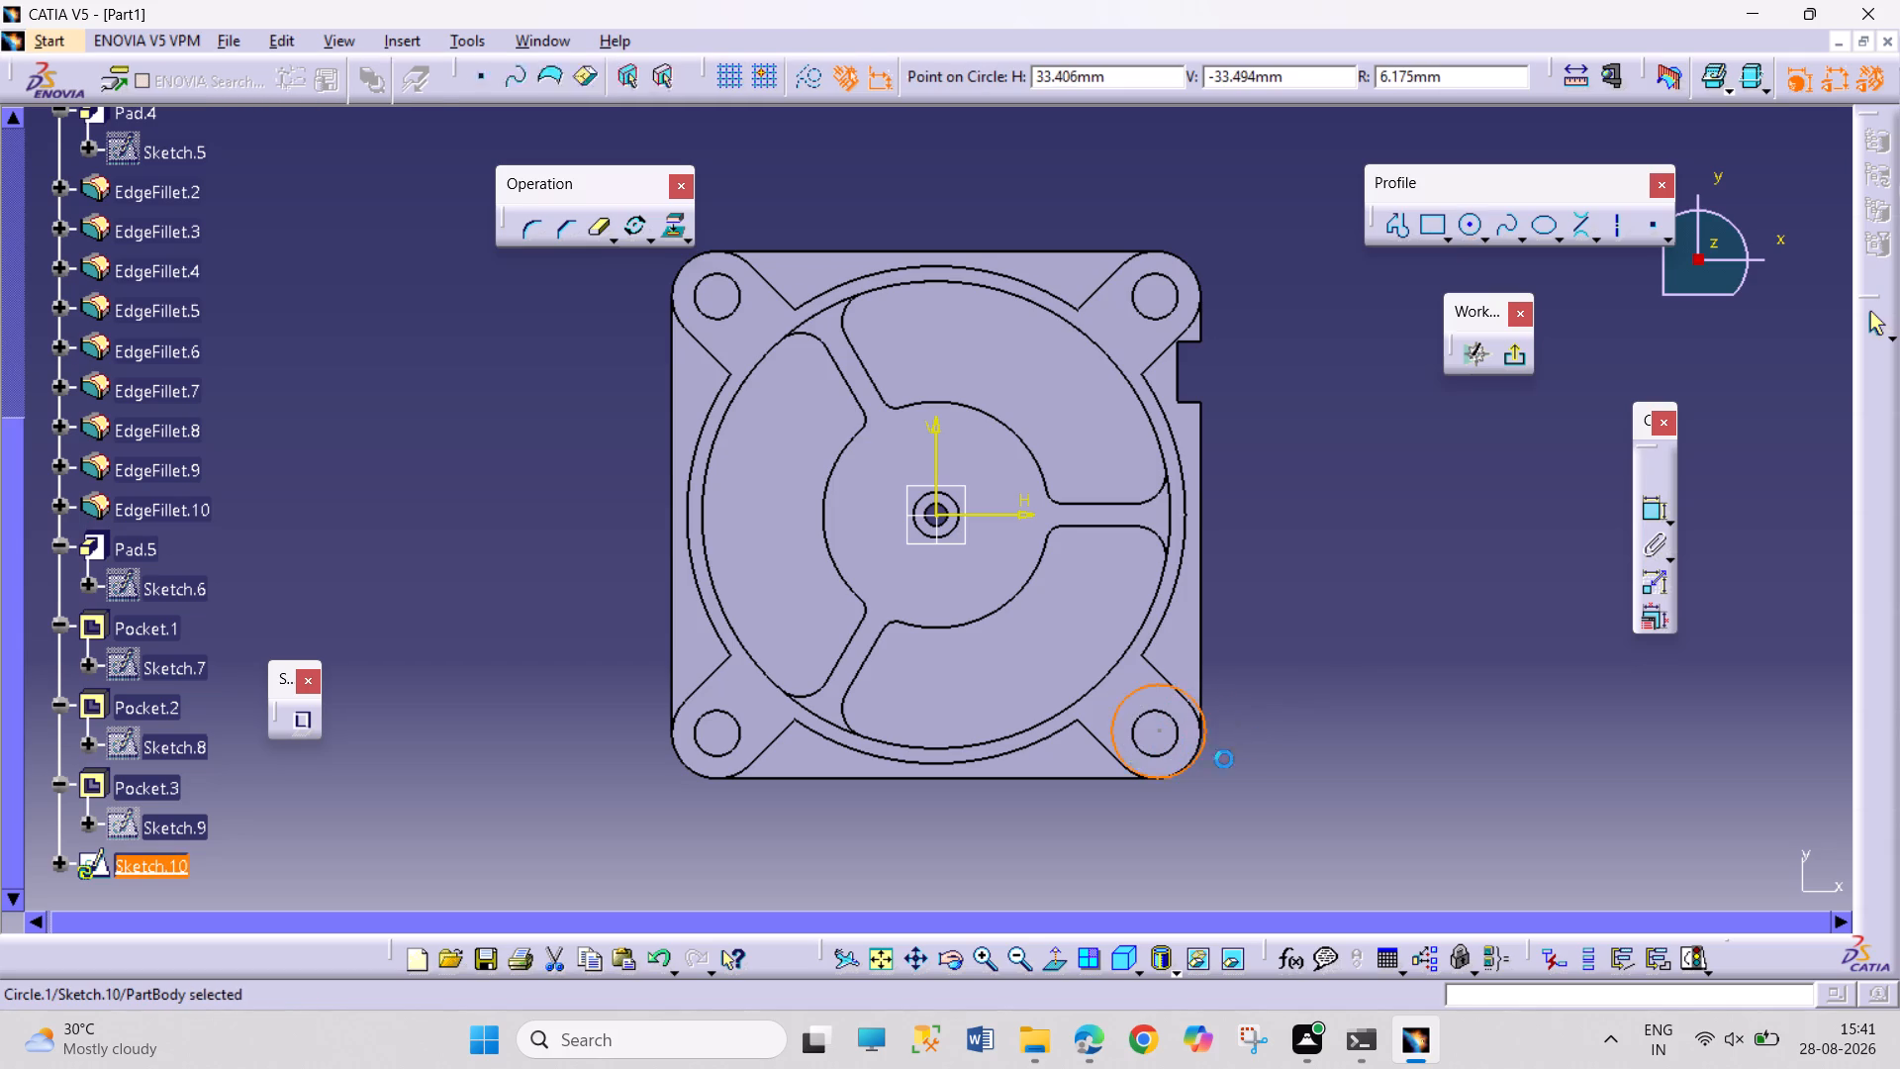
# Draw one oversized circle around each of the other three corner lug holes.
pyautogui.click(1468, 227)
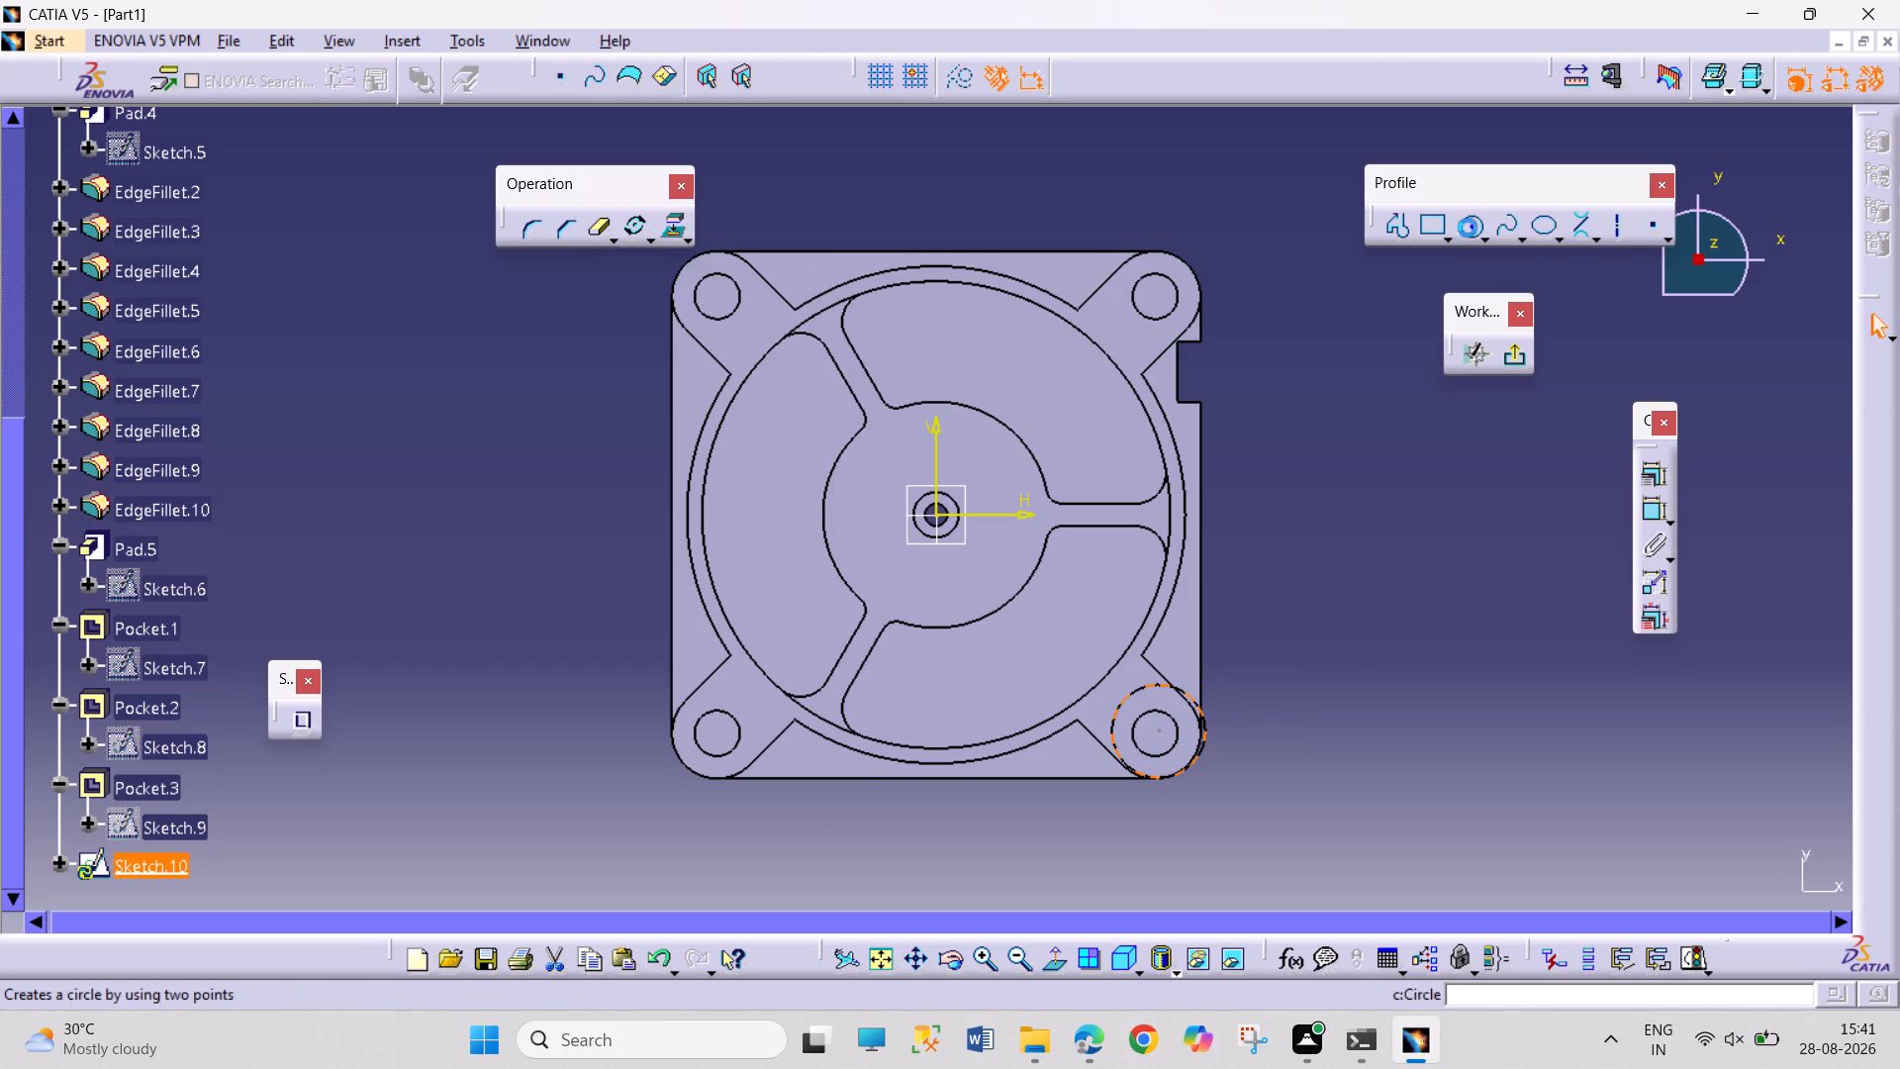
pyautogui.click(1158, 297)
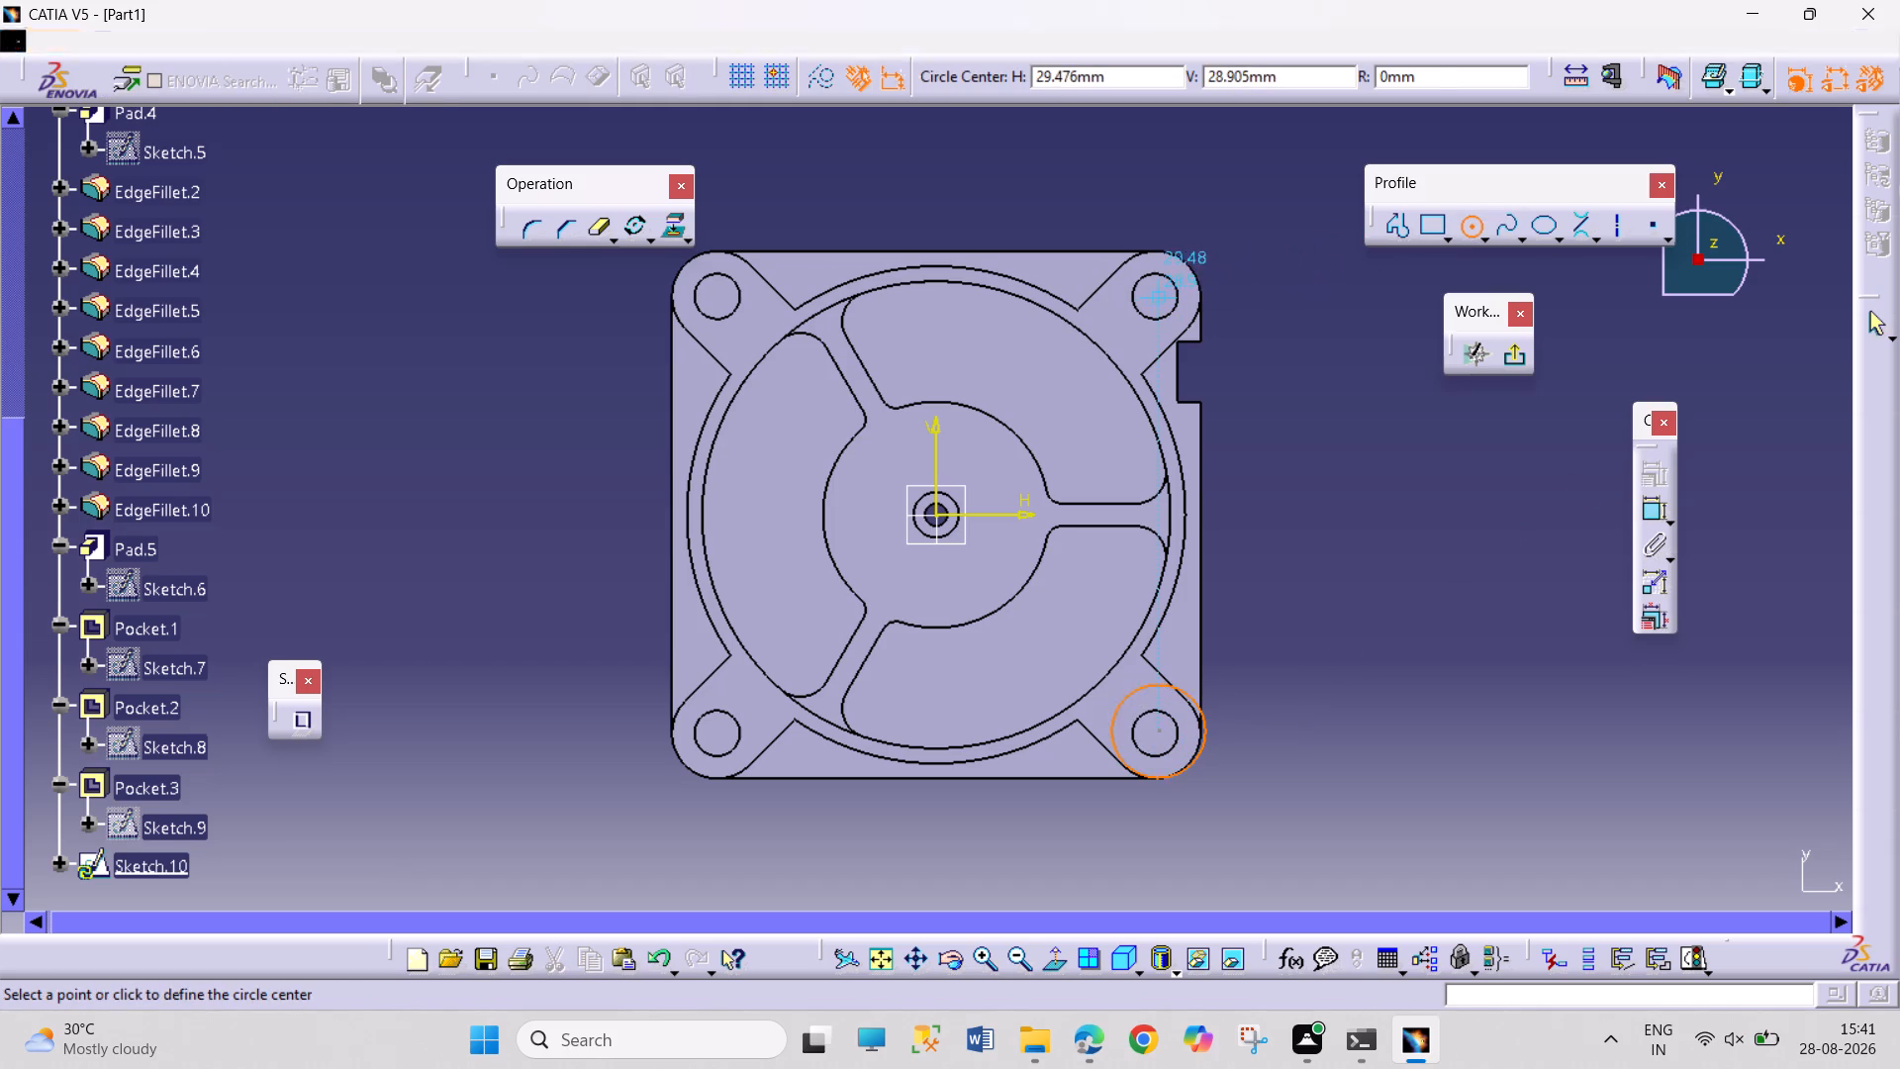
pyautogui.click(1204, 331)
pyautogui.click(1461, 224)
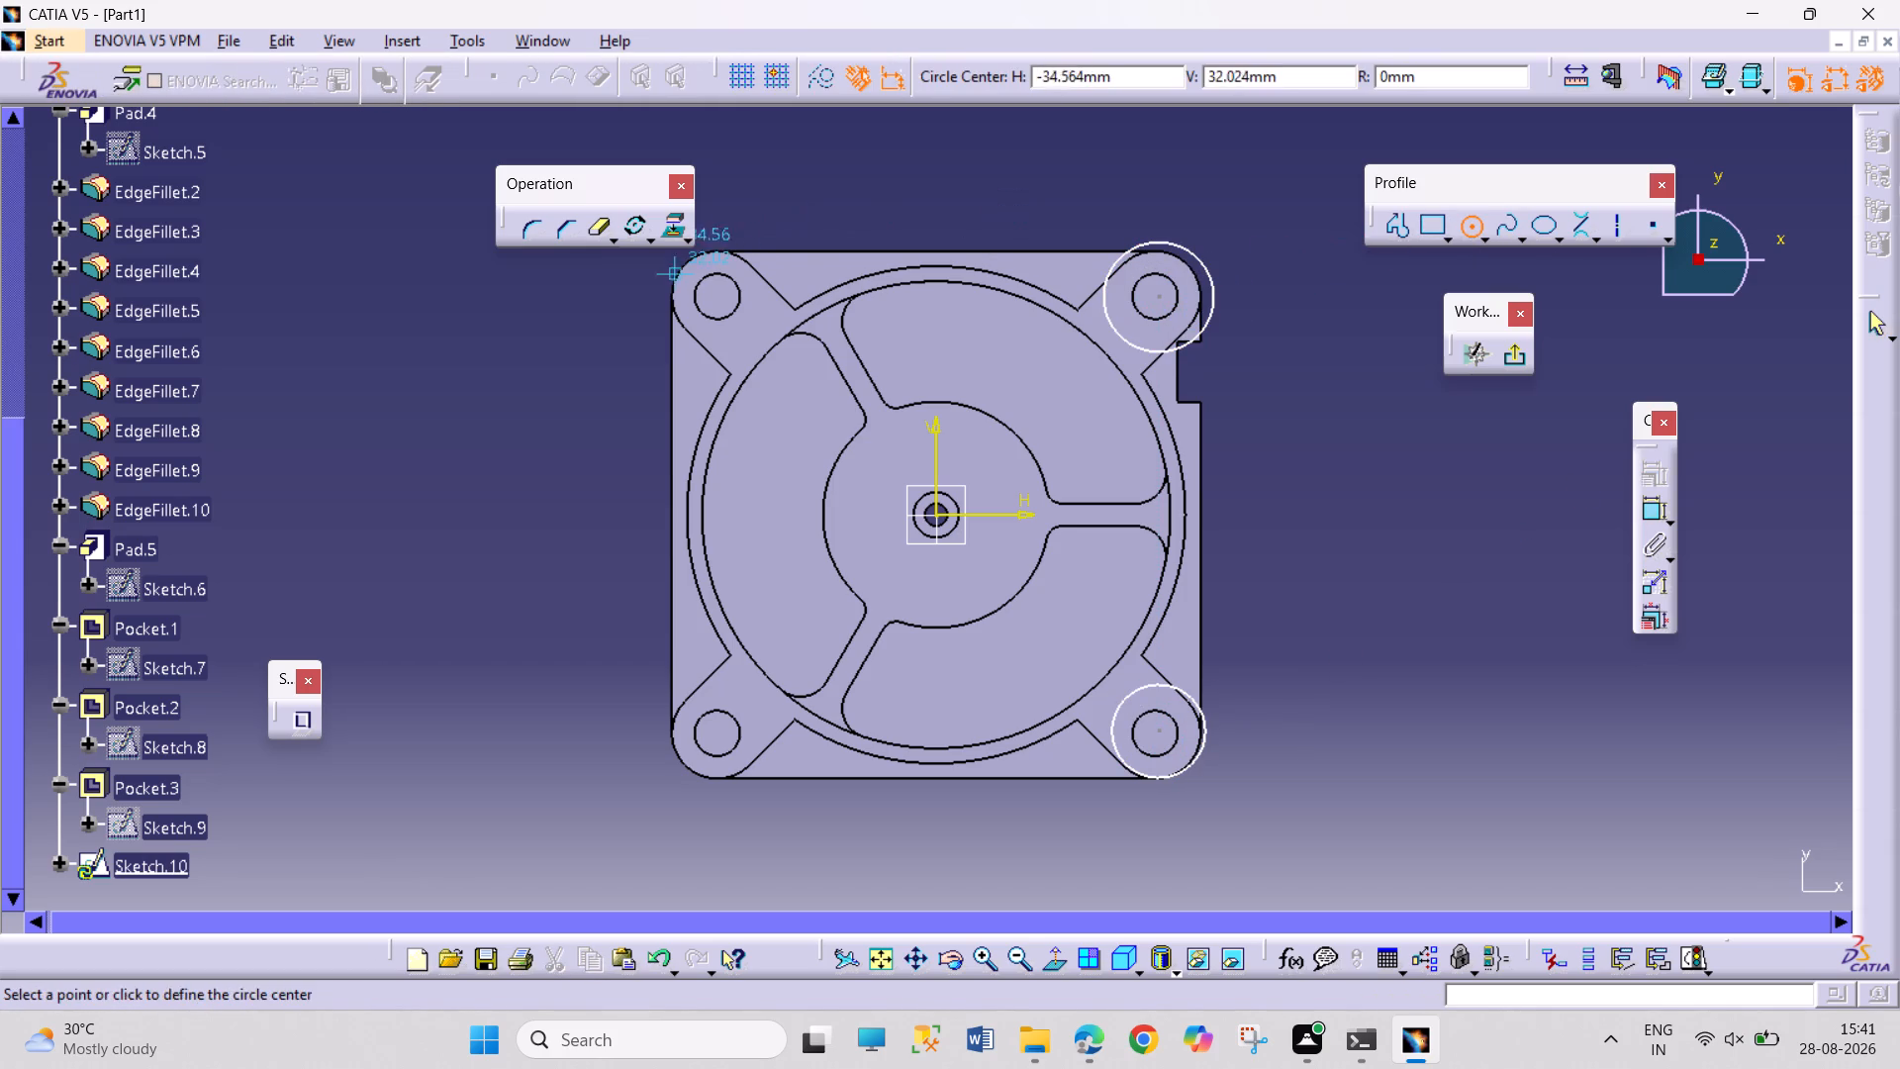
pyautogui.click(716, 293)
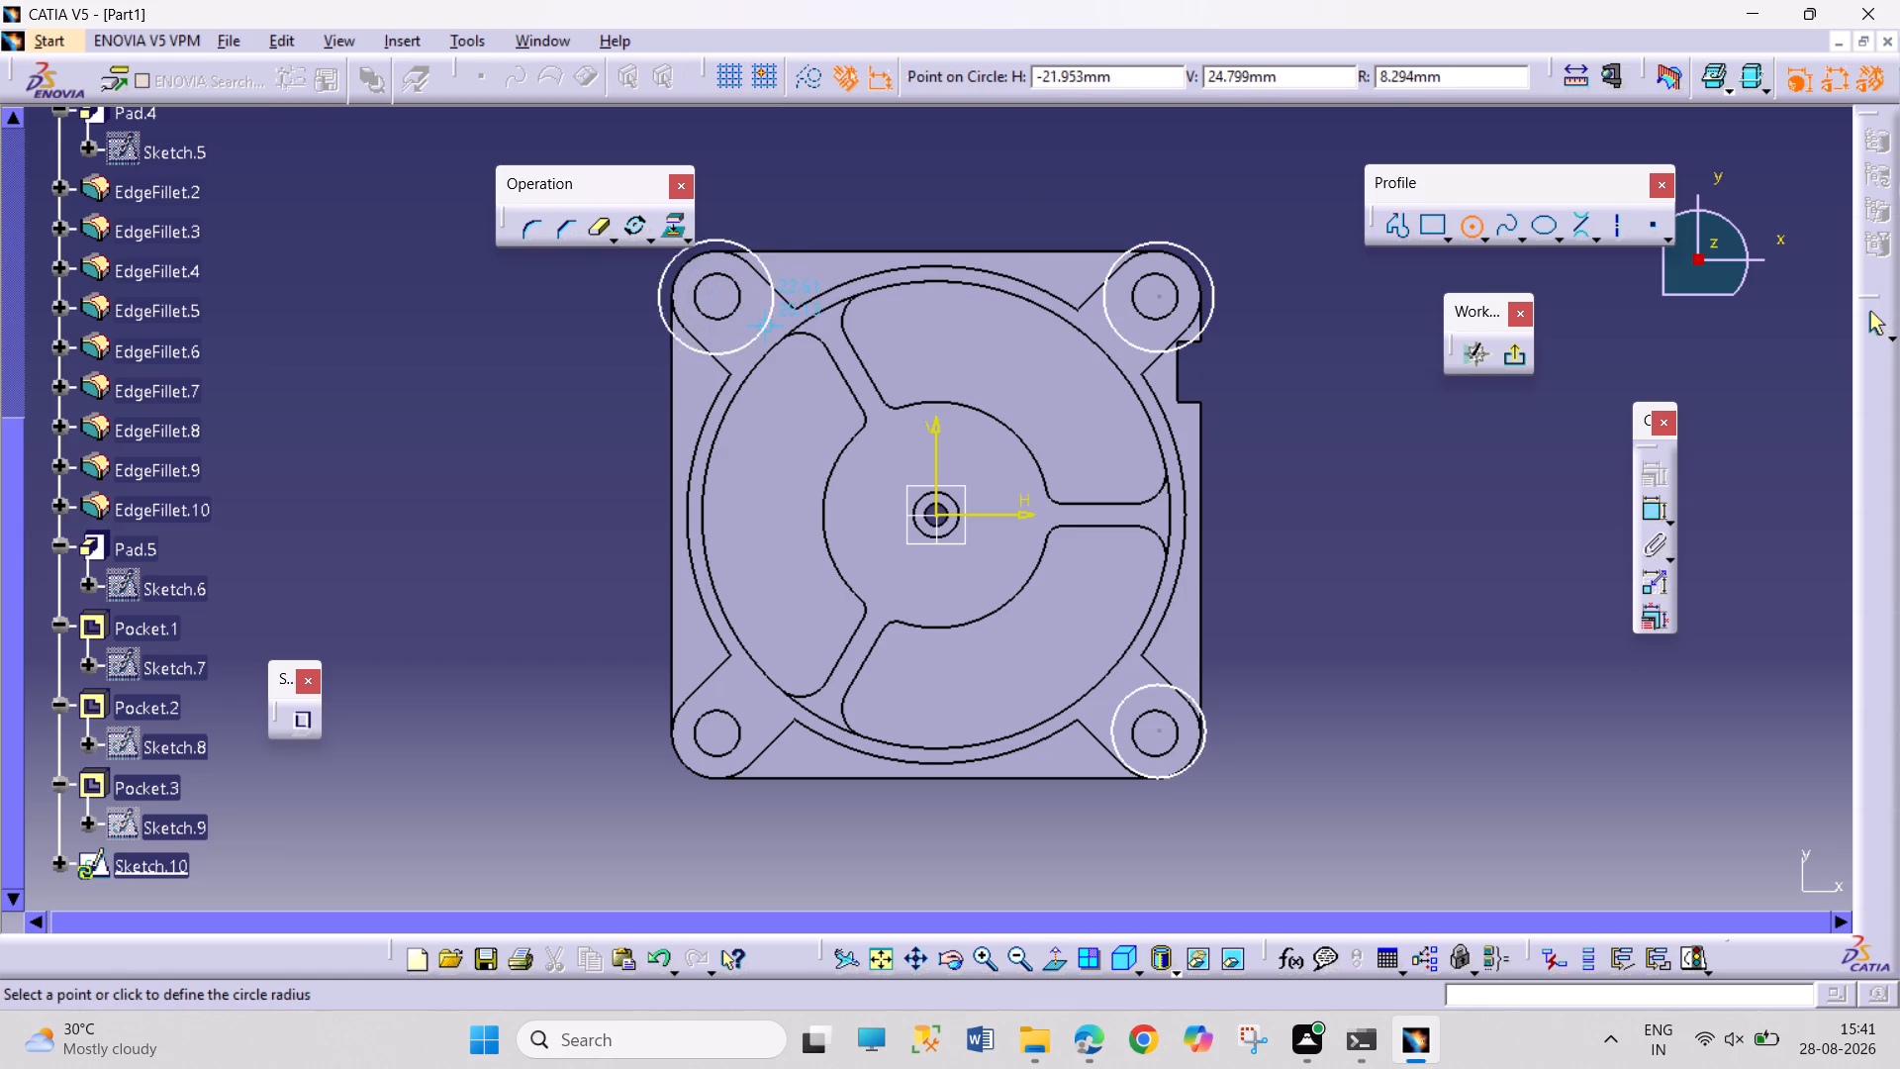
pyautogui.click(777, 329)
pyautogui.click(1470, 224)
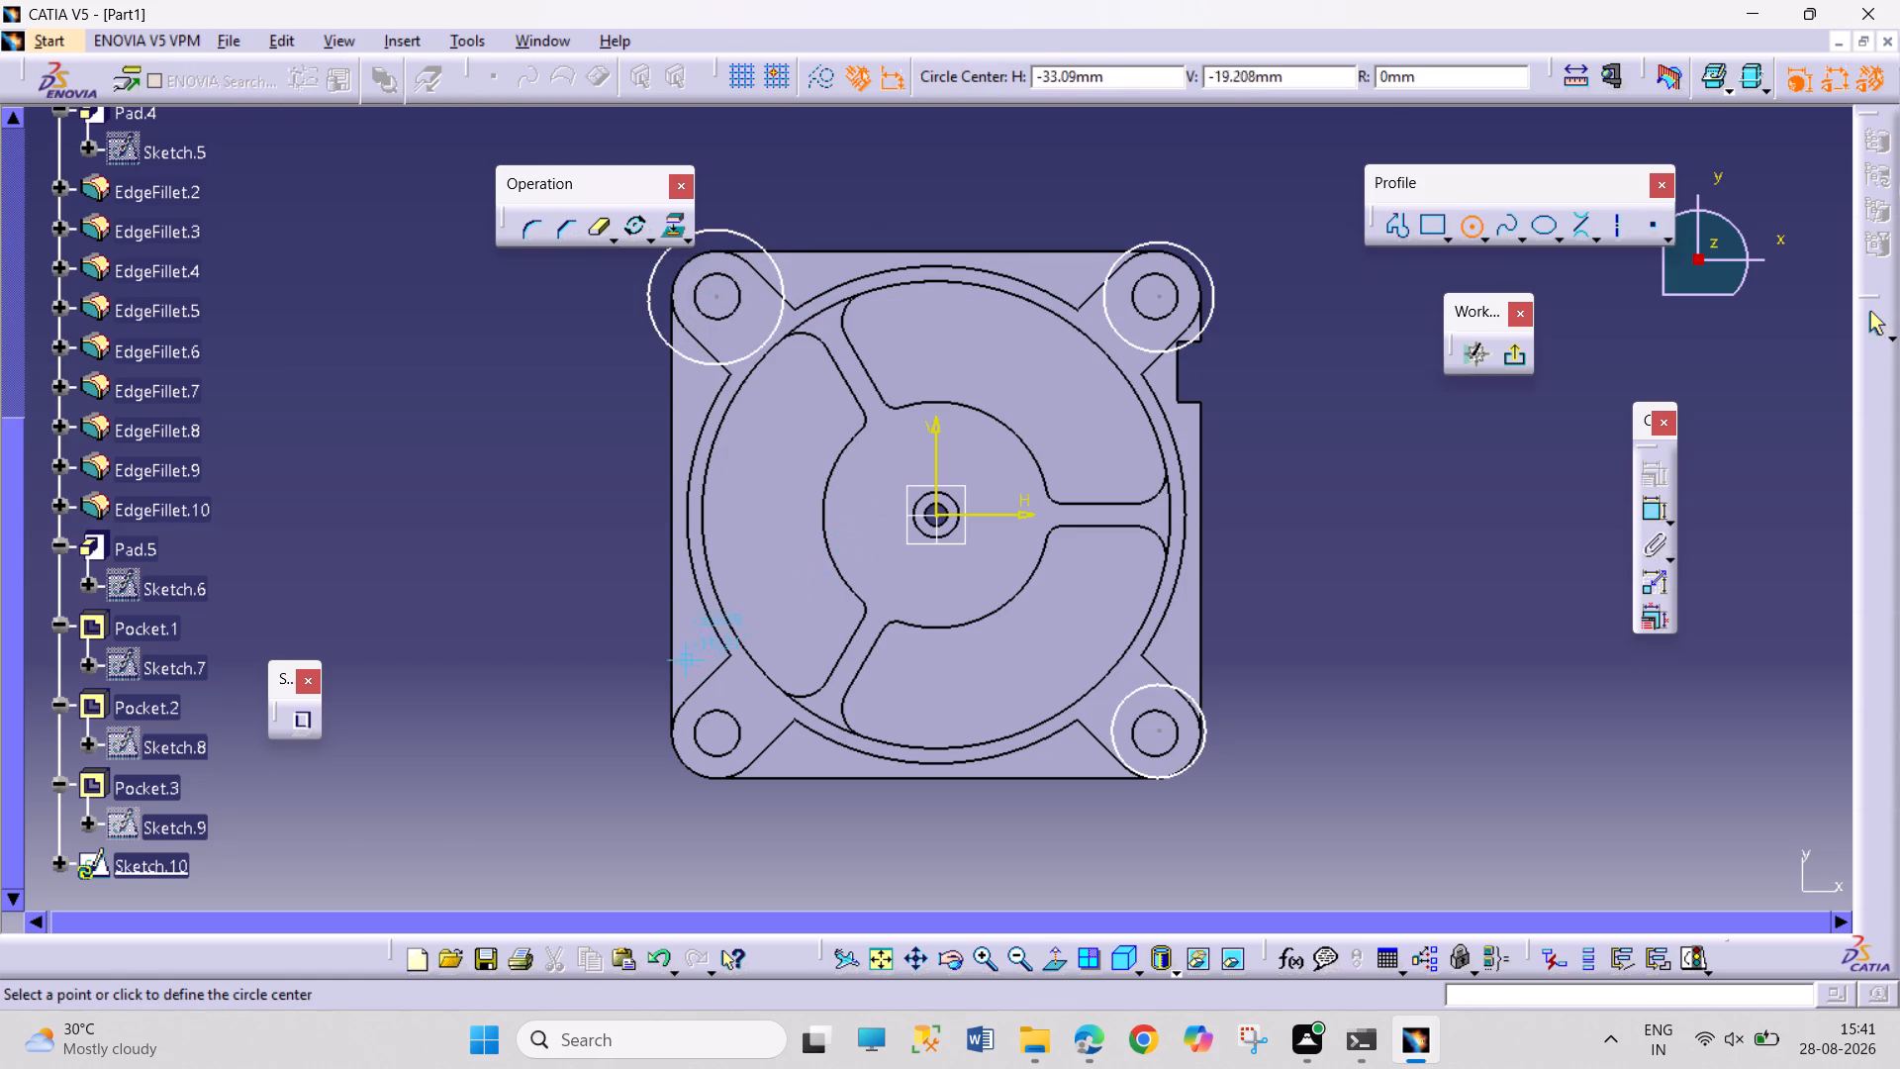
pyautogui.click(714, 729)
pyautogui.click(743, 782)
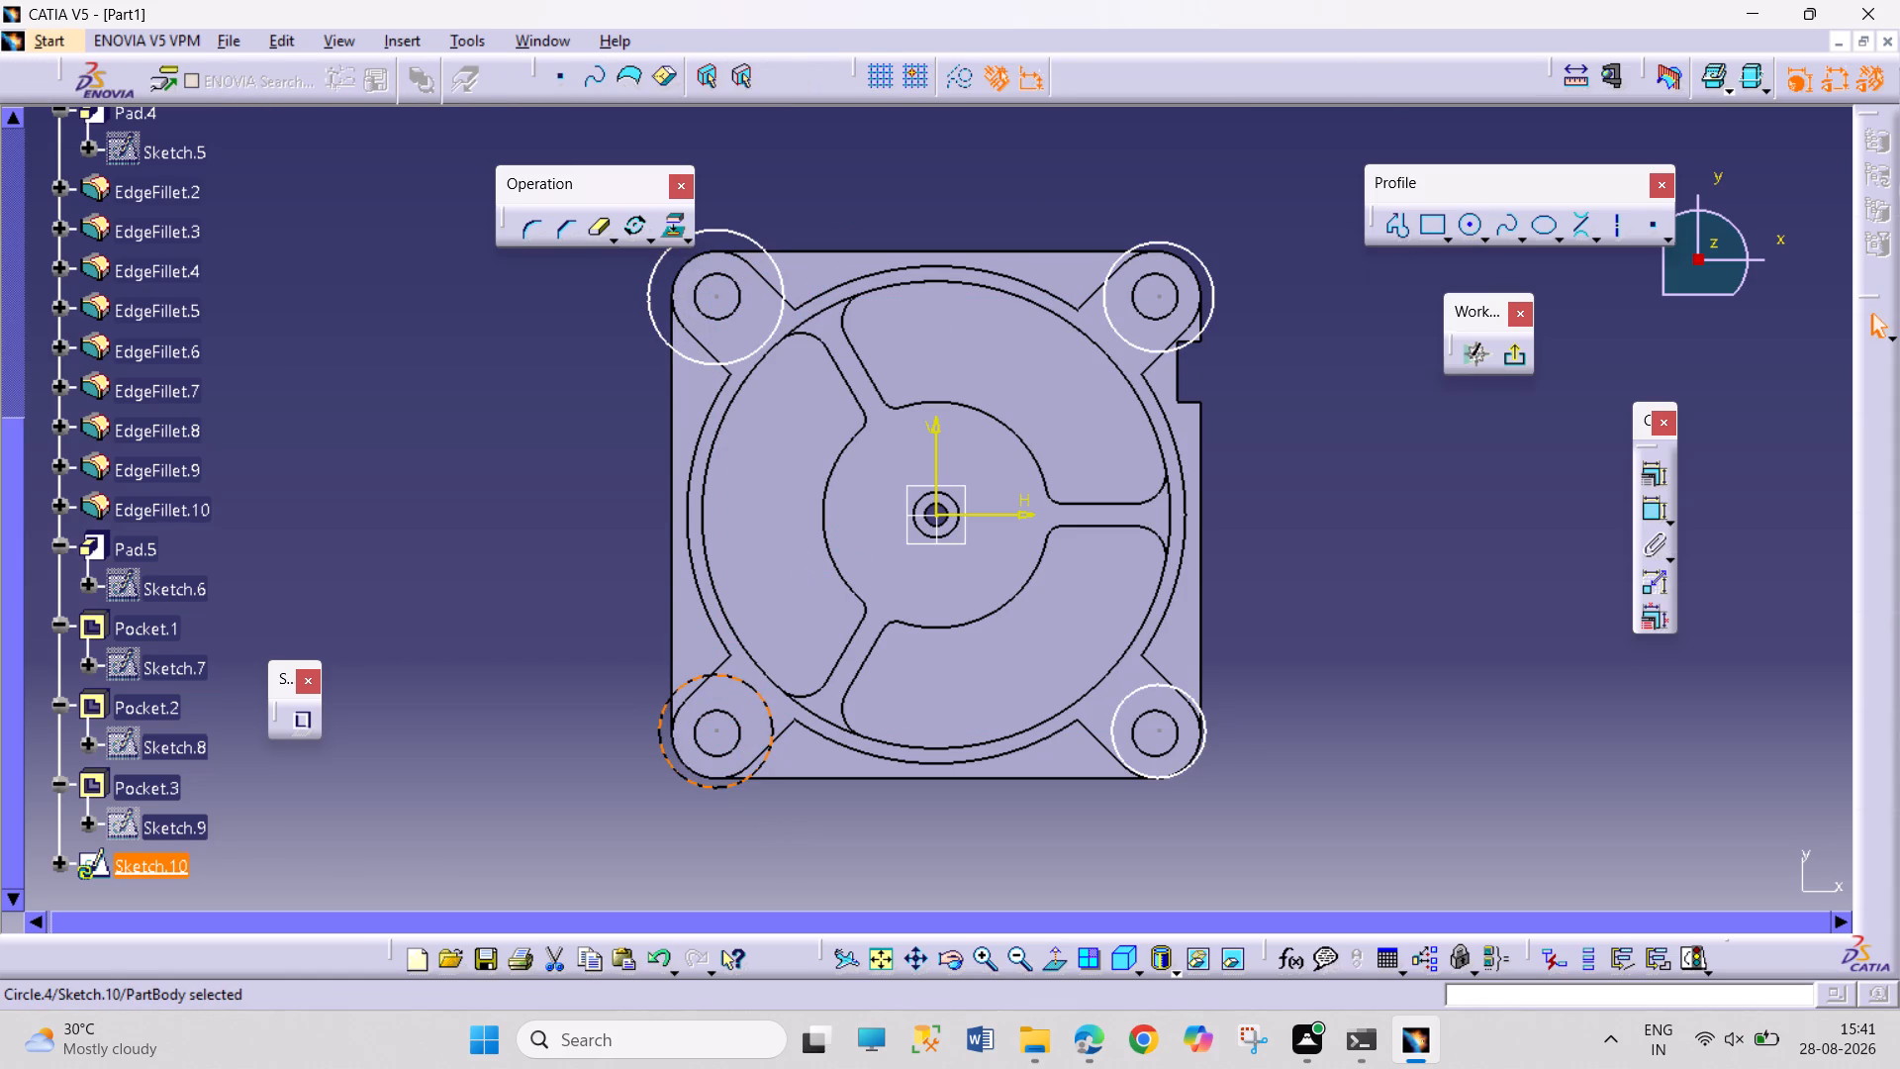
# Dimension the circle at the negative-X, negative-Y corner to a 7 mm diameter.
pyautogui.click(1655, 513)
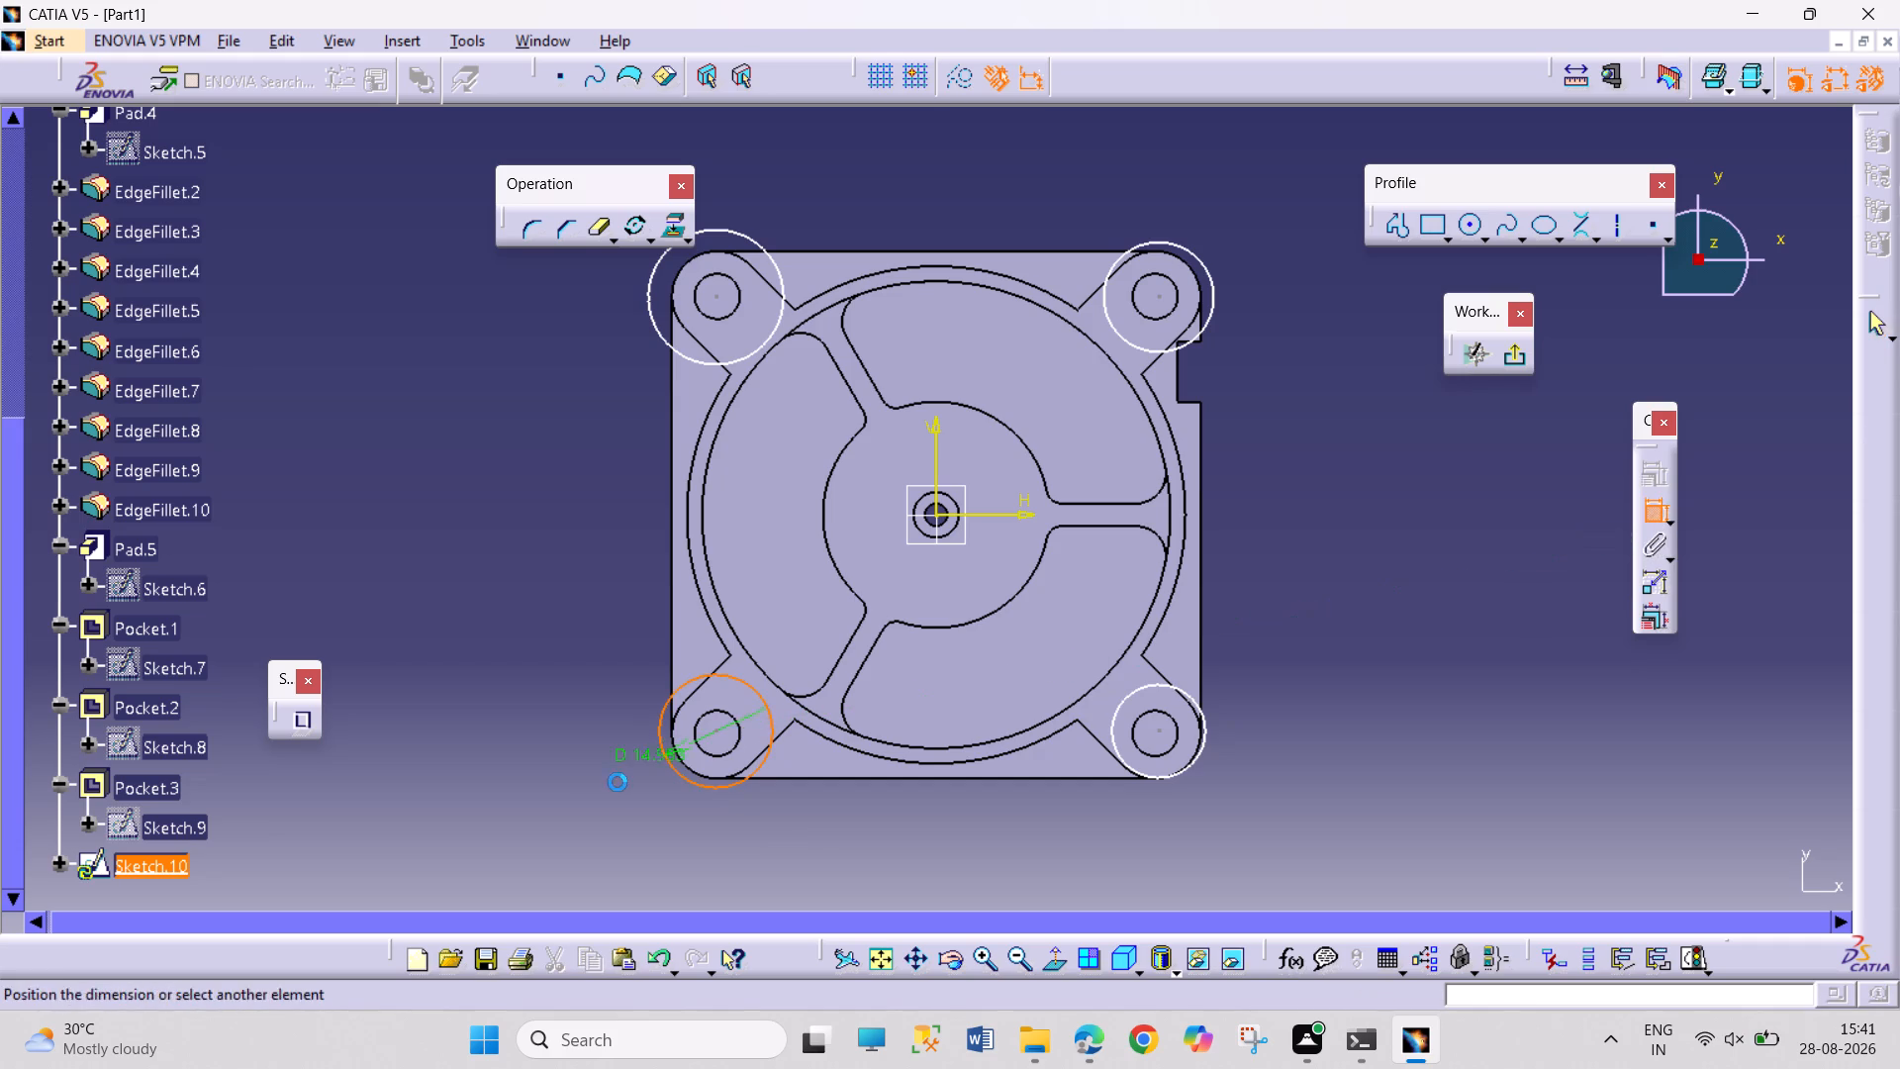
pyautogui.click(618, 795)
pyautogui.doubleClick(626, 785)
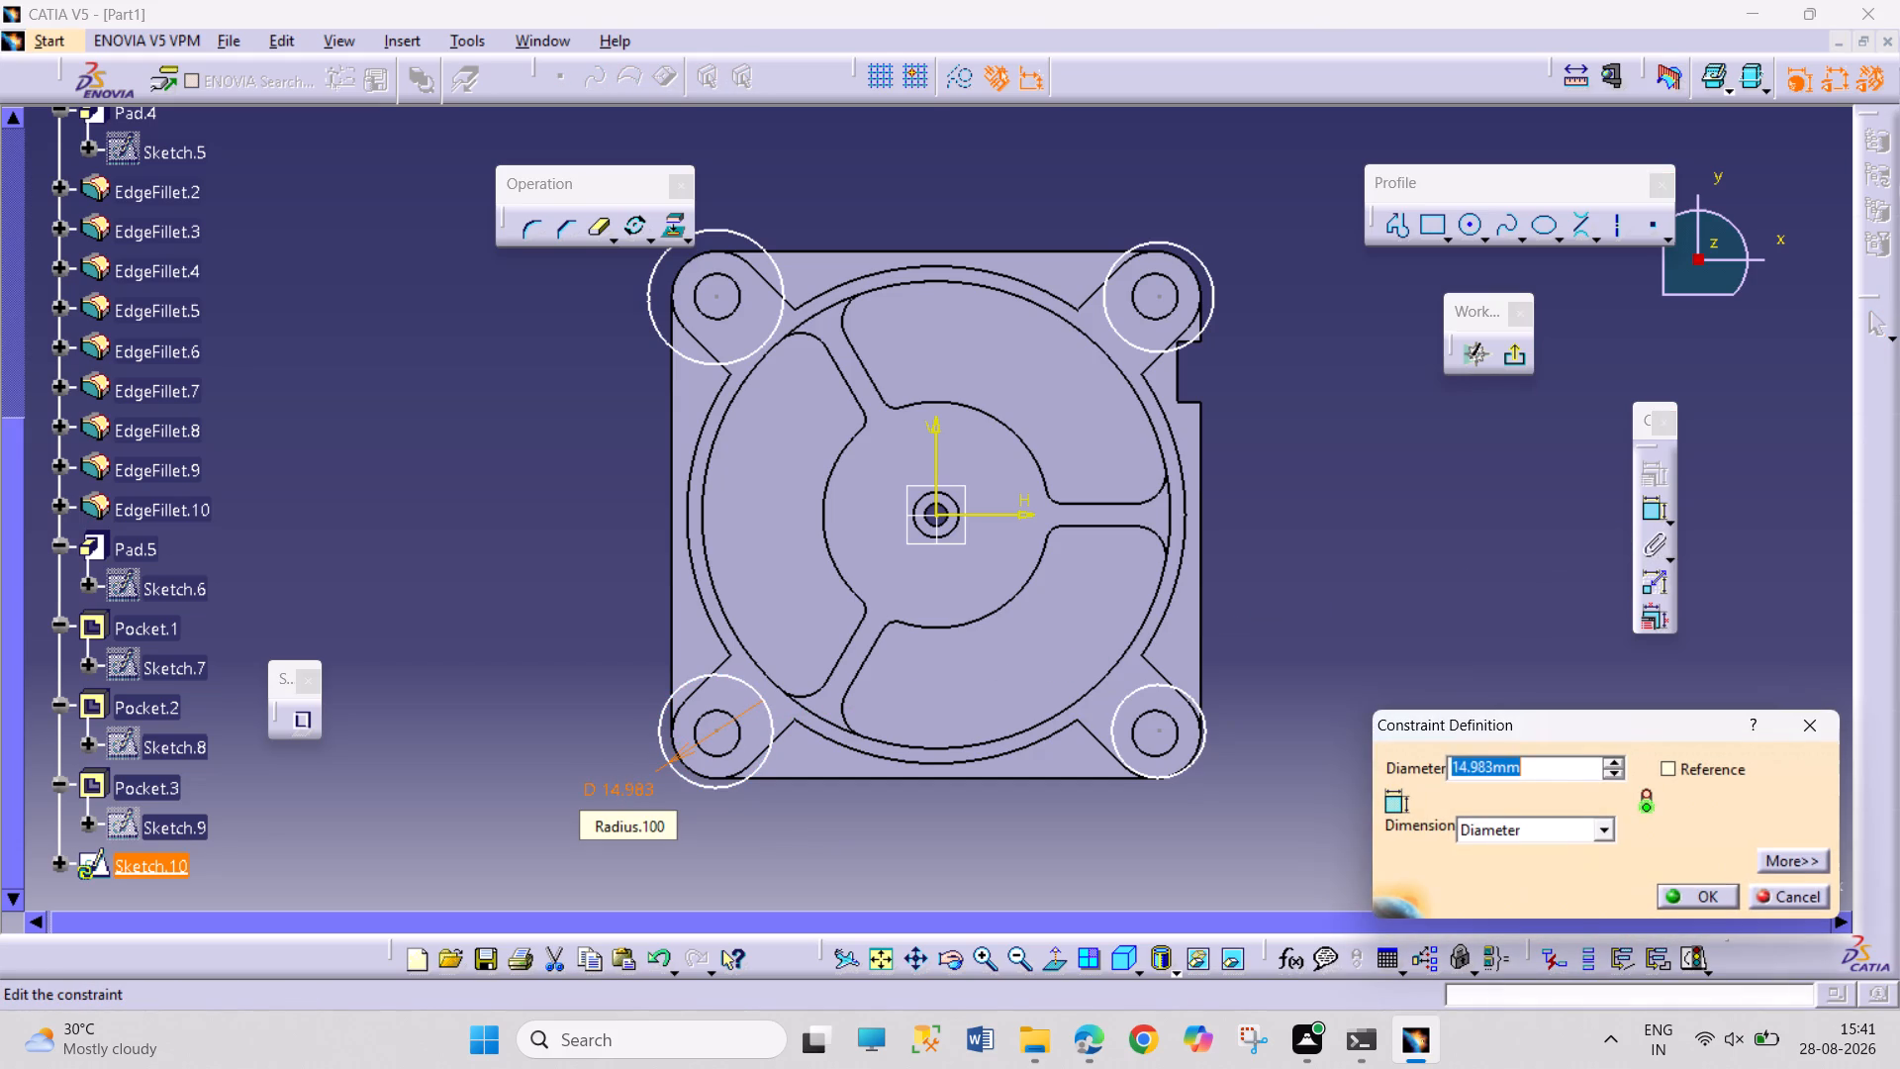
pyautogui.press('7')
pyautogui.press('Return')
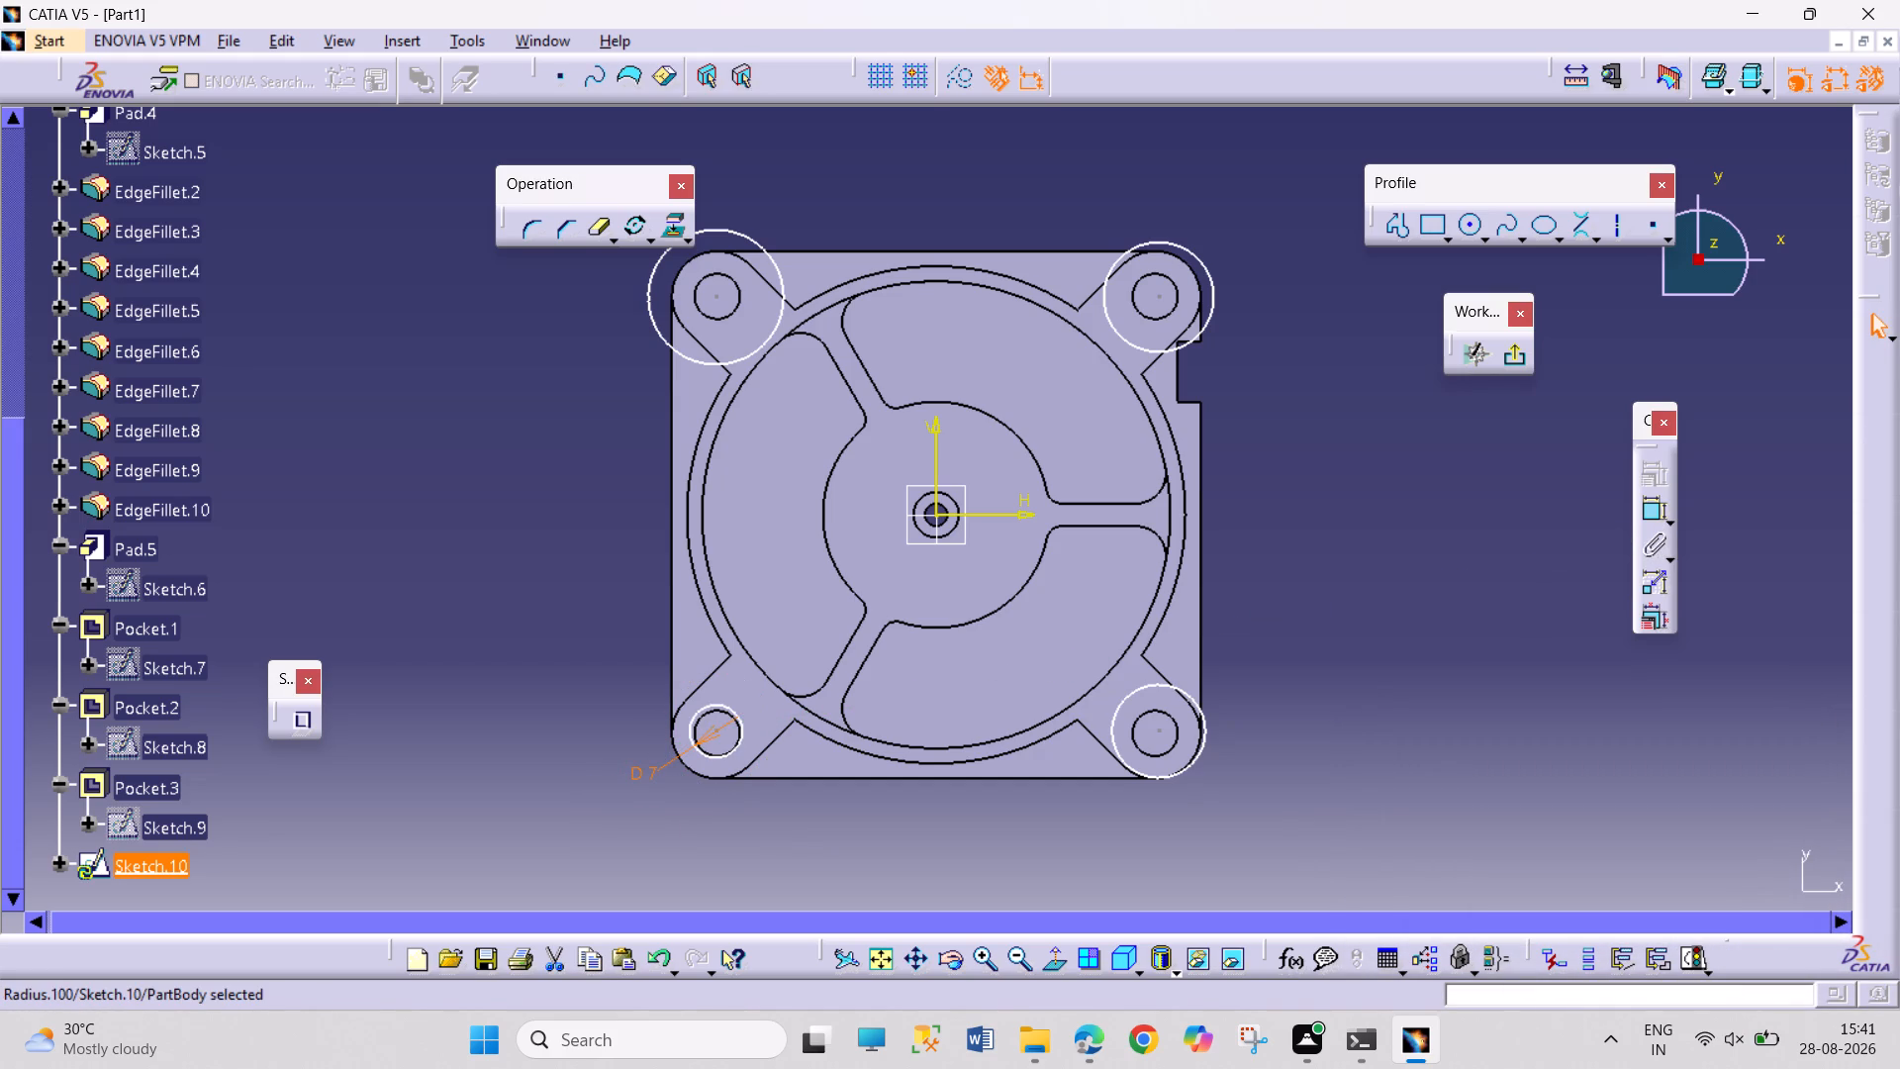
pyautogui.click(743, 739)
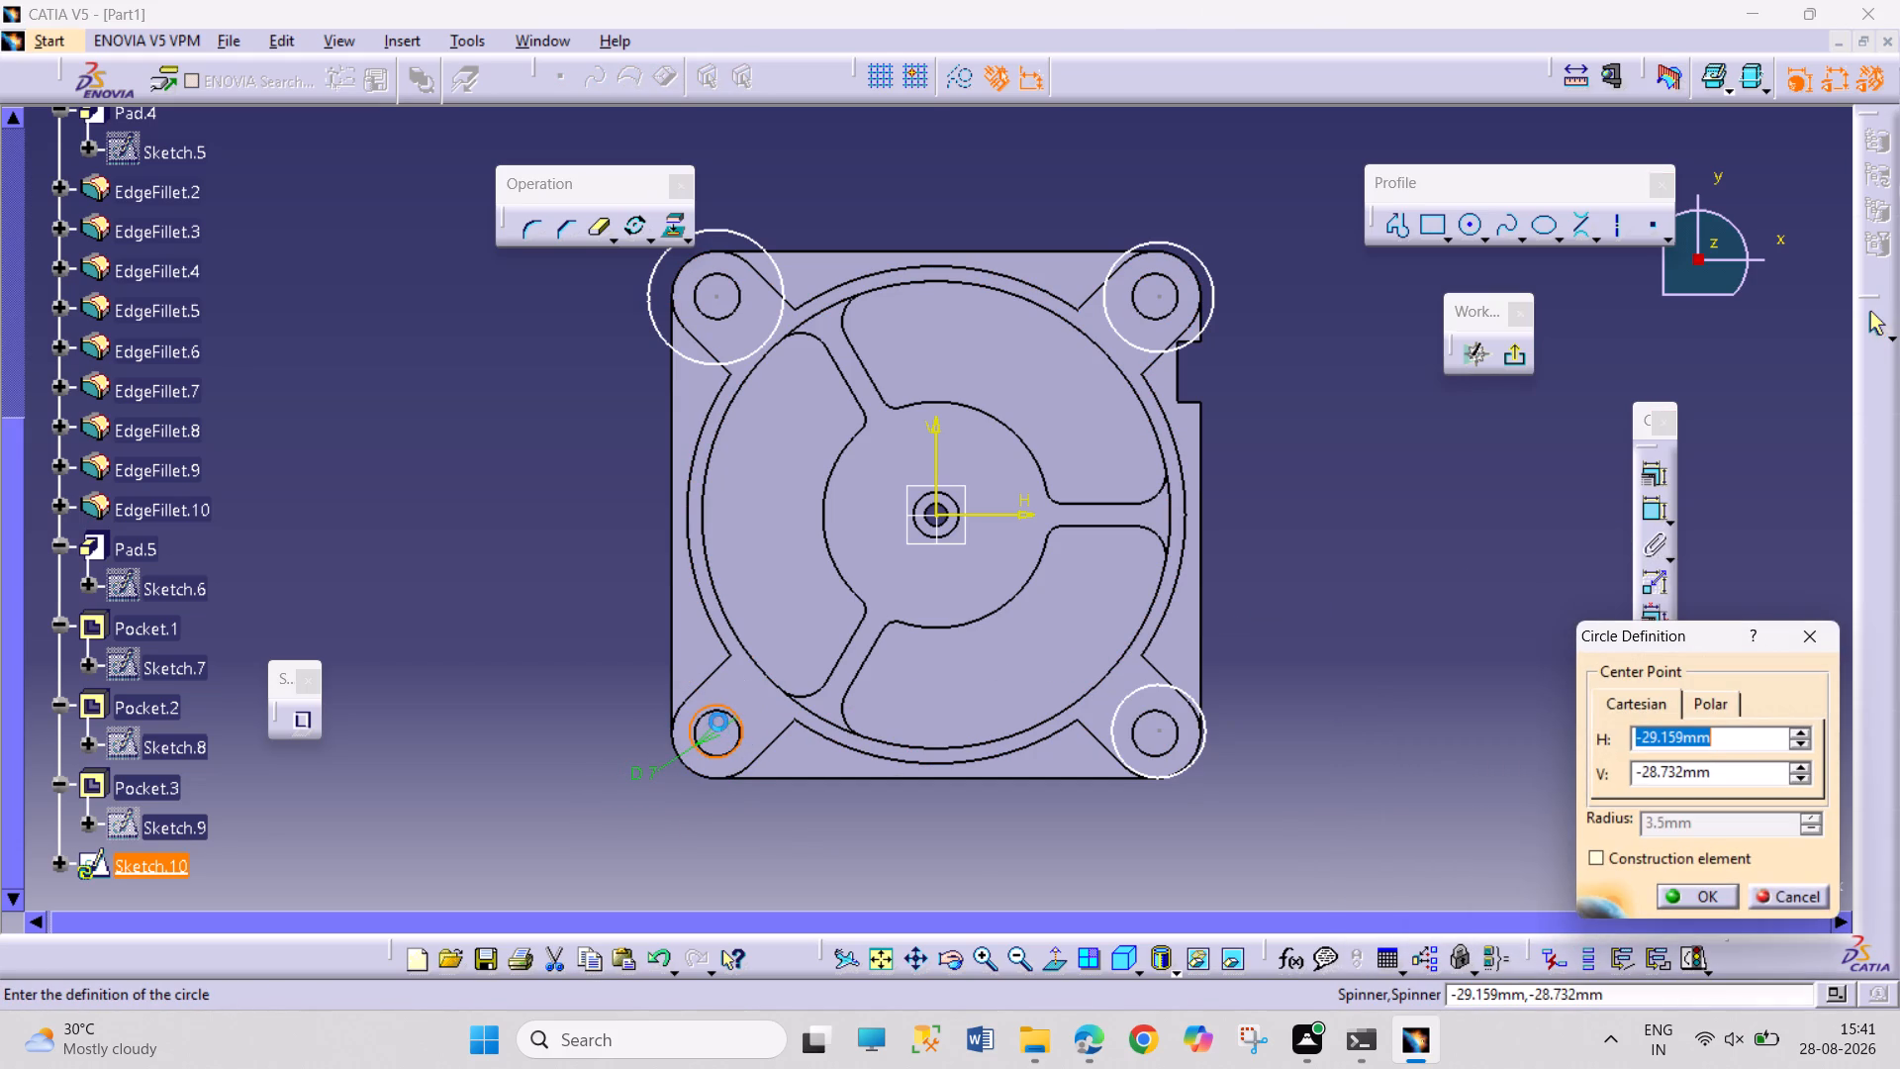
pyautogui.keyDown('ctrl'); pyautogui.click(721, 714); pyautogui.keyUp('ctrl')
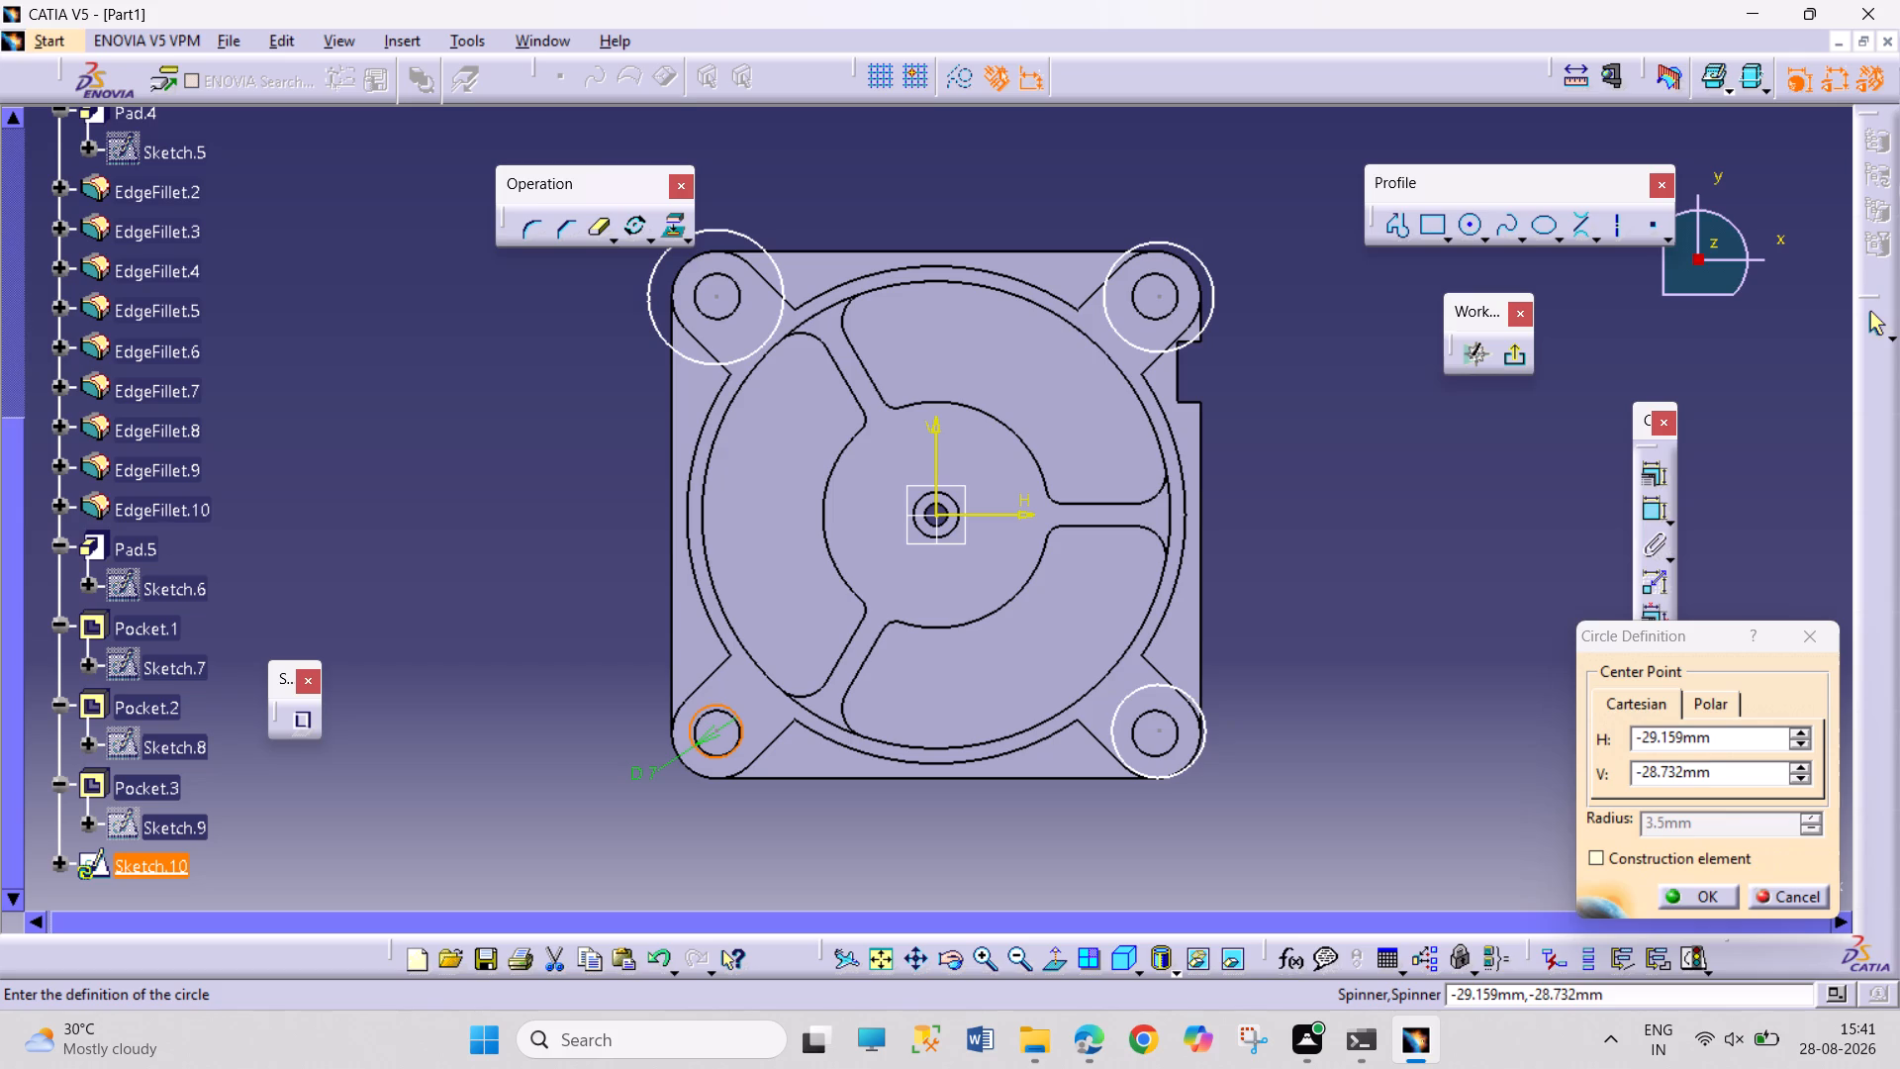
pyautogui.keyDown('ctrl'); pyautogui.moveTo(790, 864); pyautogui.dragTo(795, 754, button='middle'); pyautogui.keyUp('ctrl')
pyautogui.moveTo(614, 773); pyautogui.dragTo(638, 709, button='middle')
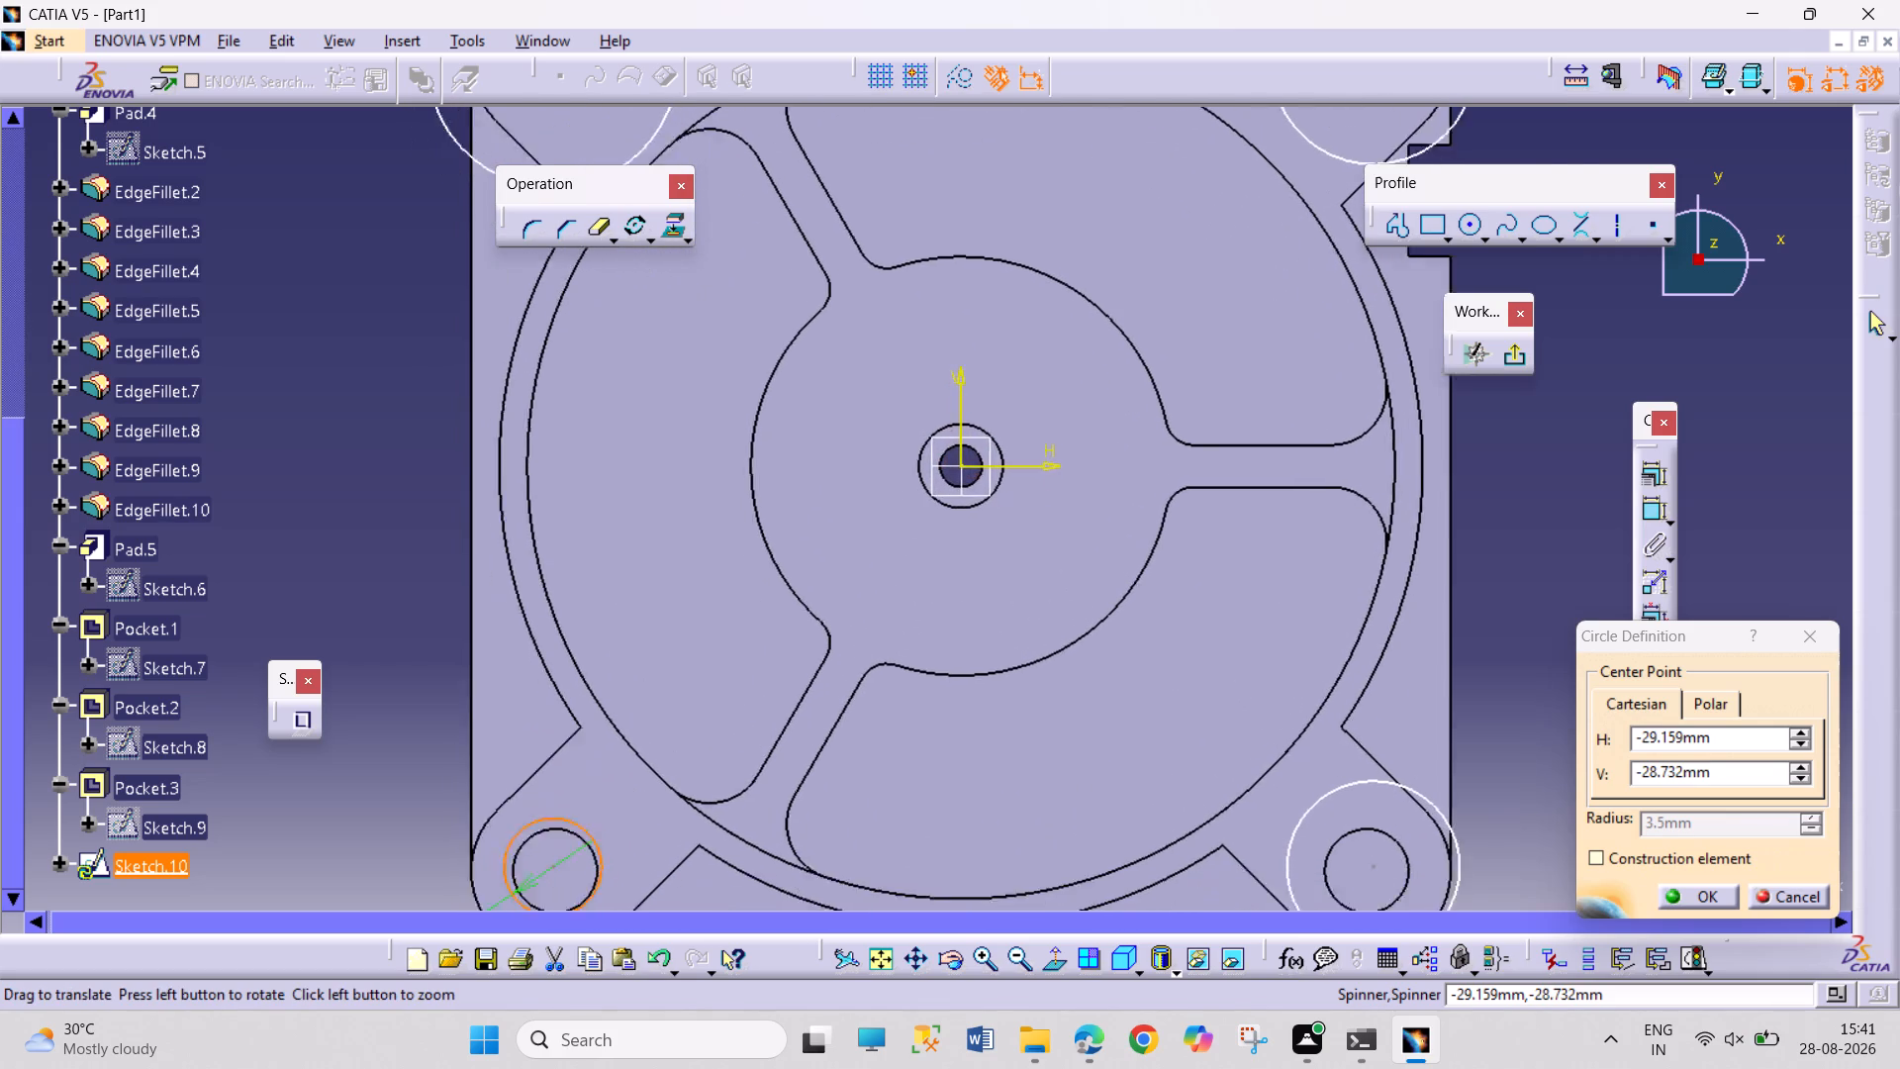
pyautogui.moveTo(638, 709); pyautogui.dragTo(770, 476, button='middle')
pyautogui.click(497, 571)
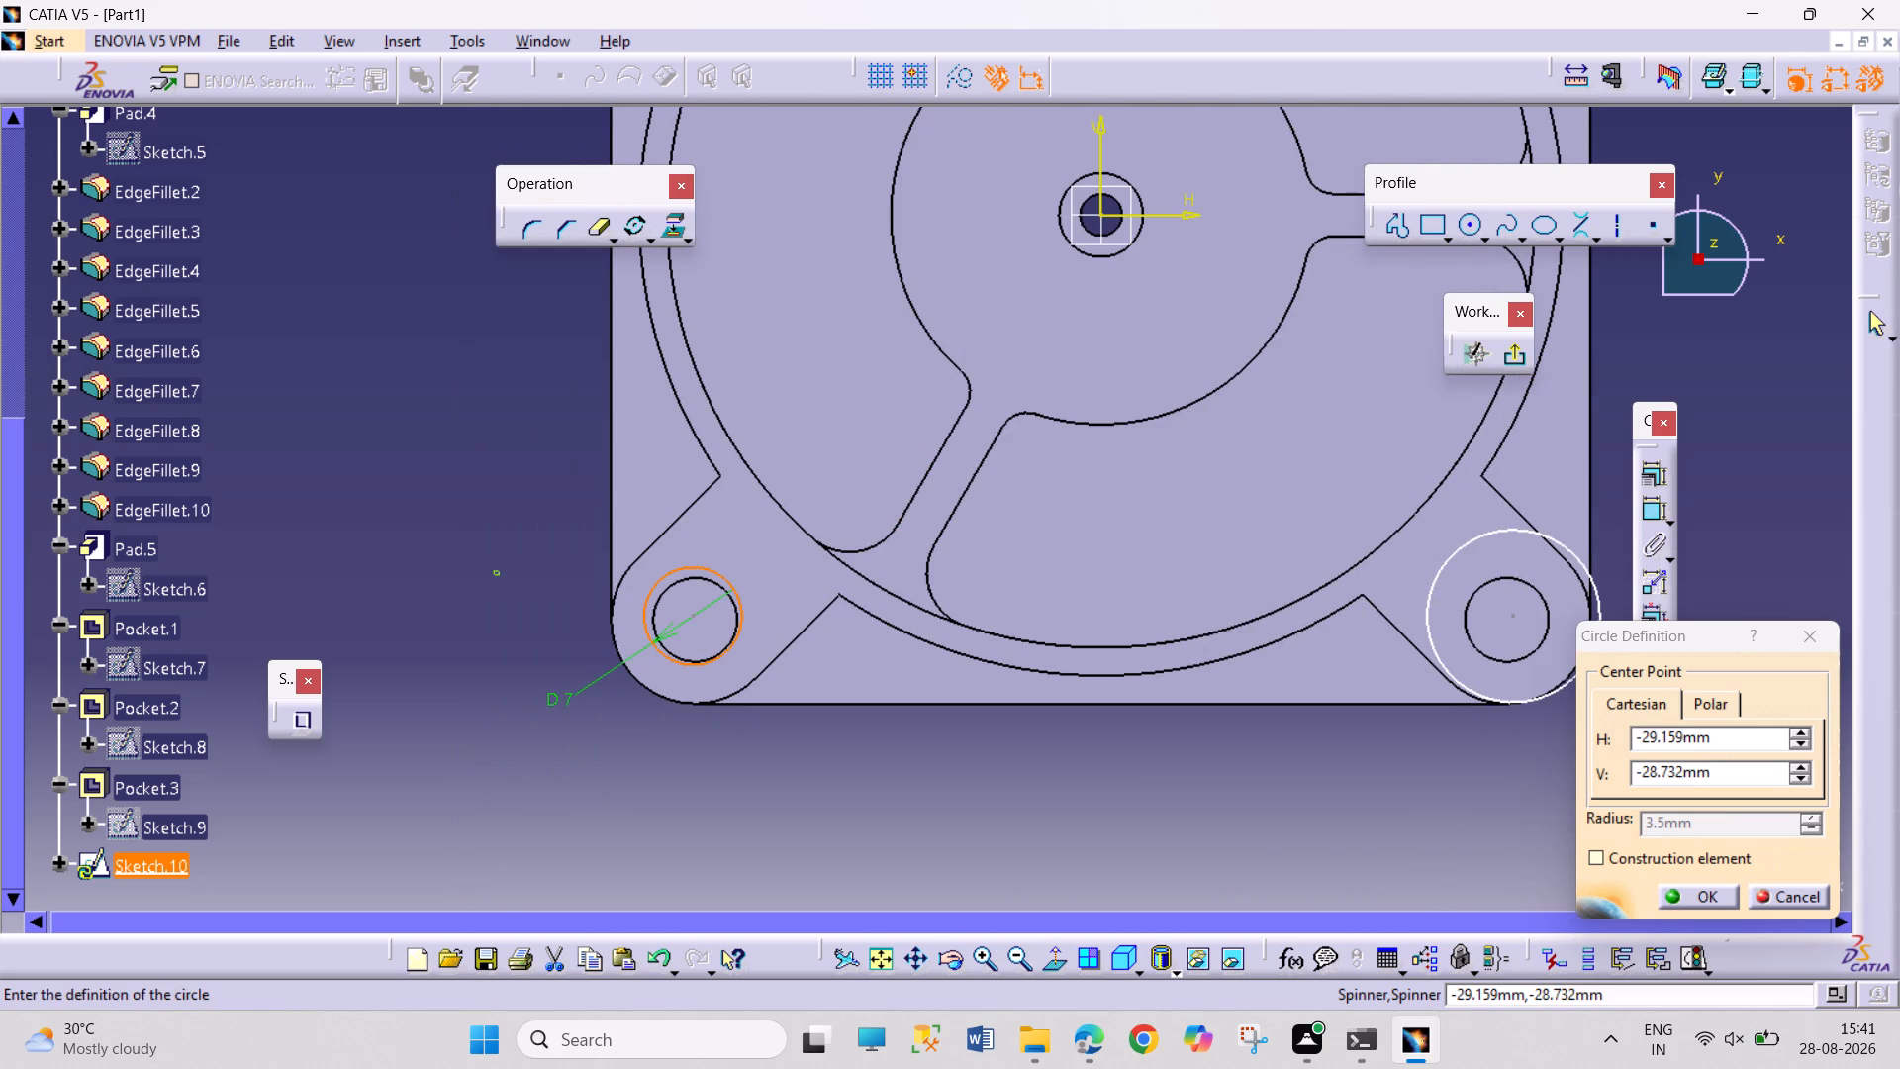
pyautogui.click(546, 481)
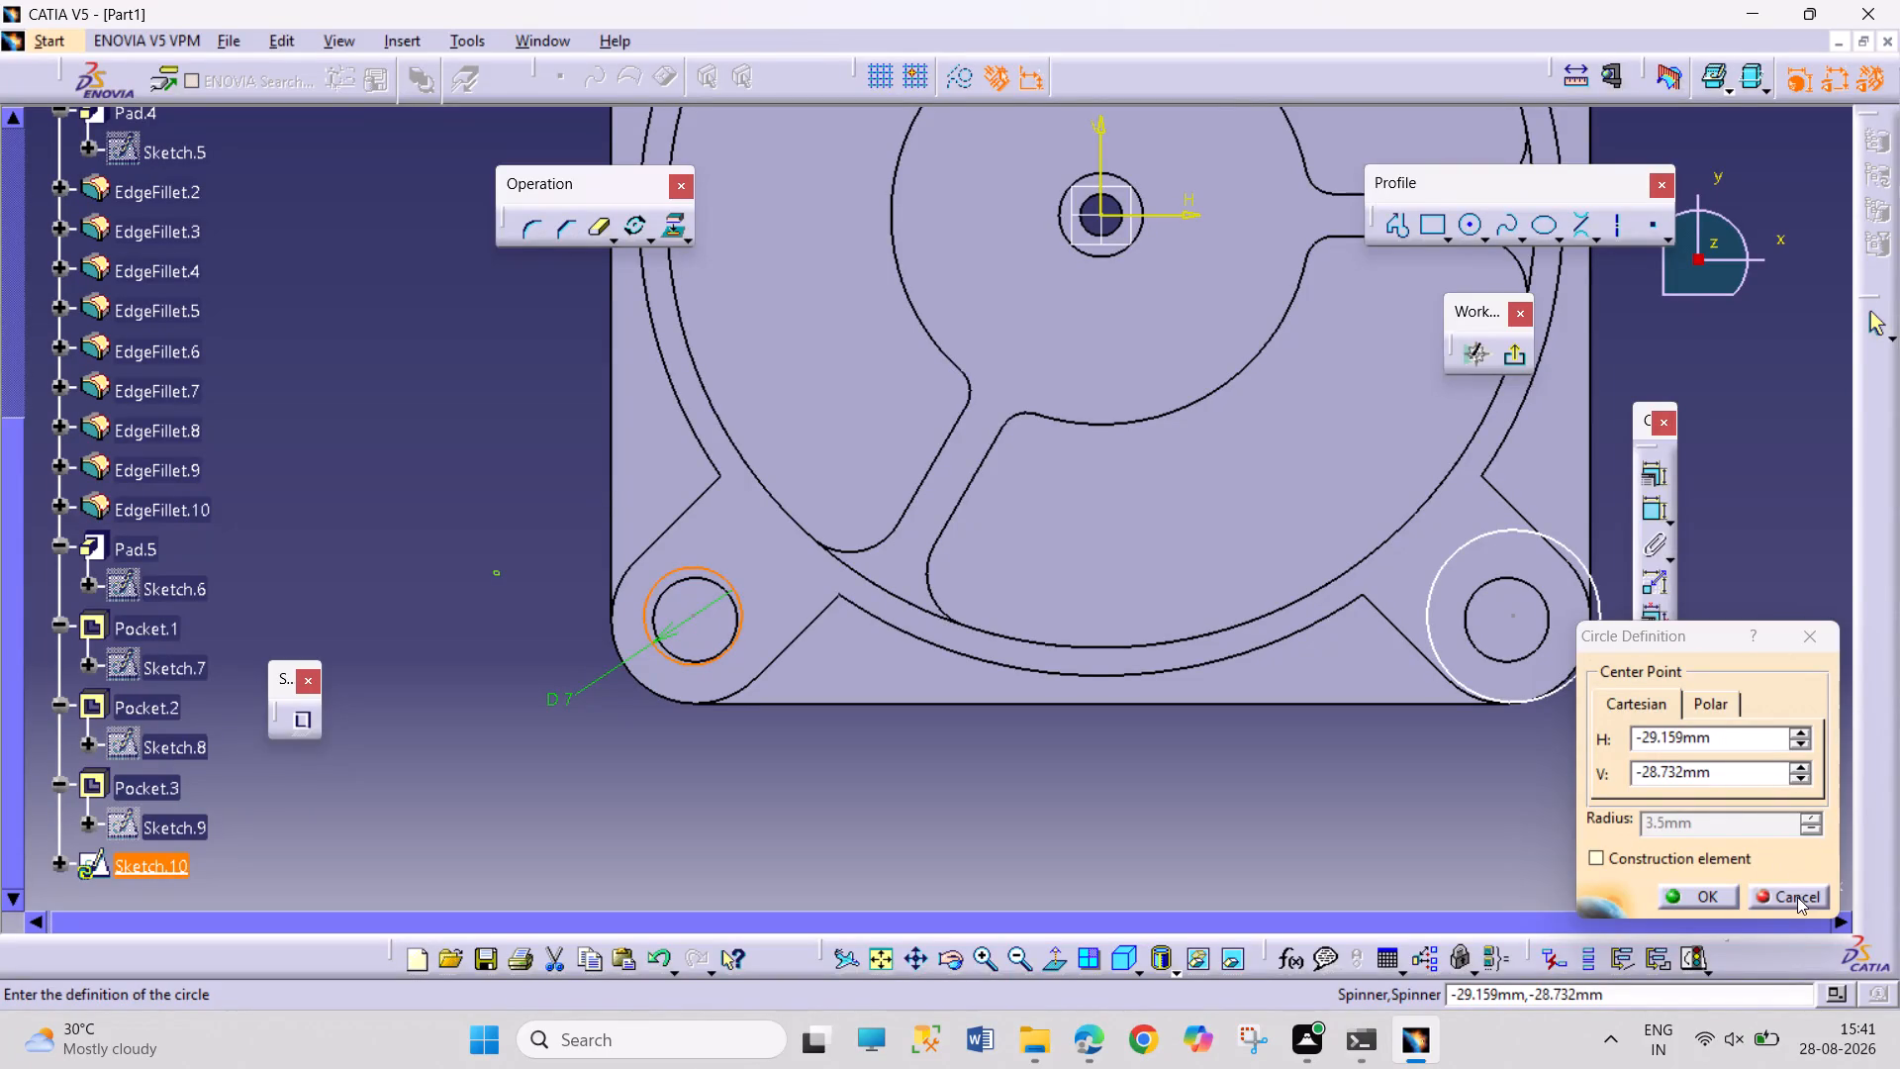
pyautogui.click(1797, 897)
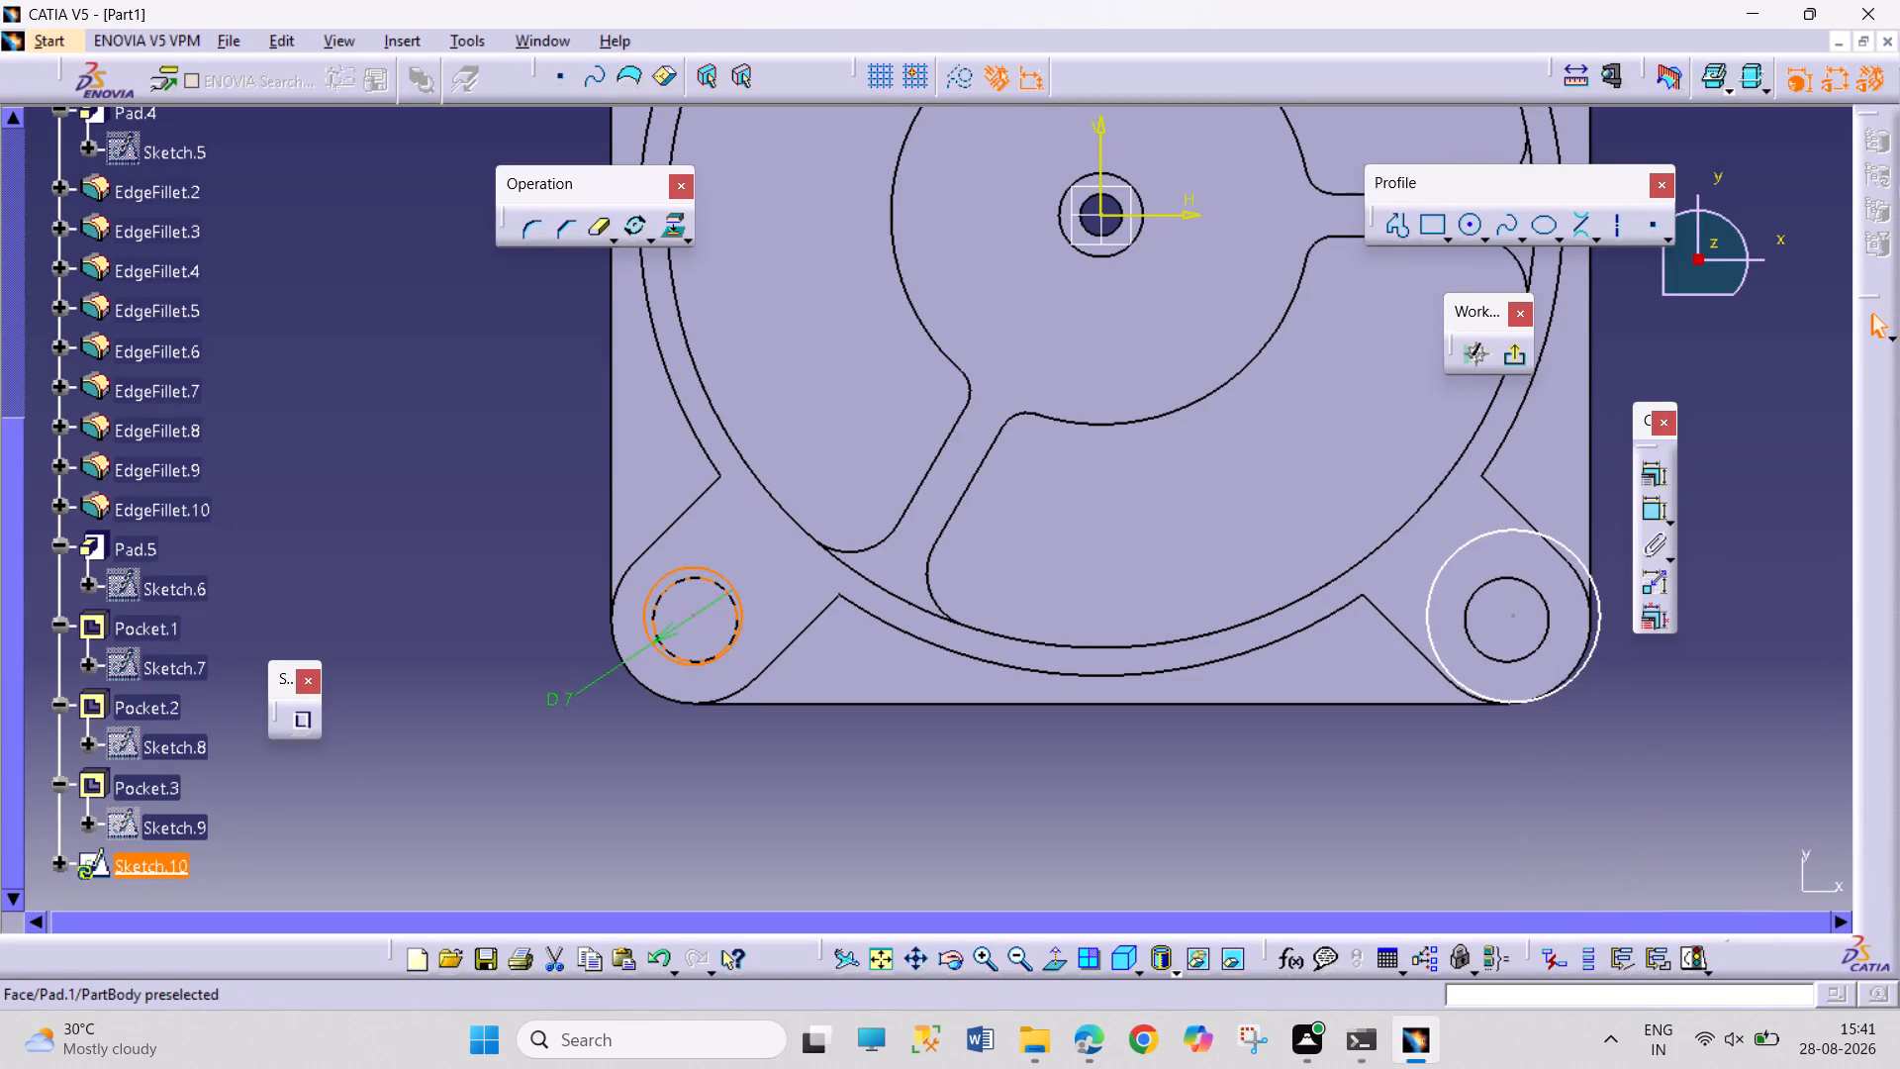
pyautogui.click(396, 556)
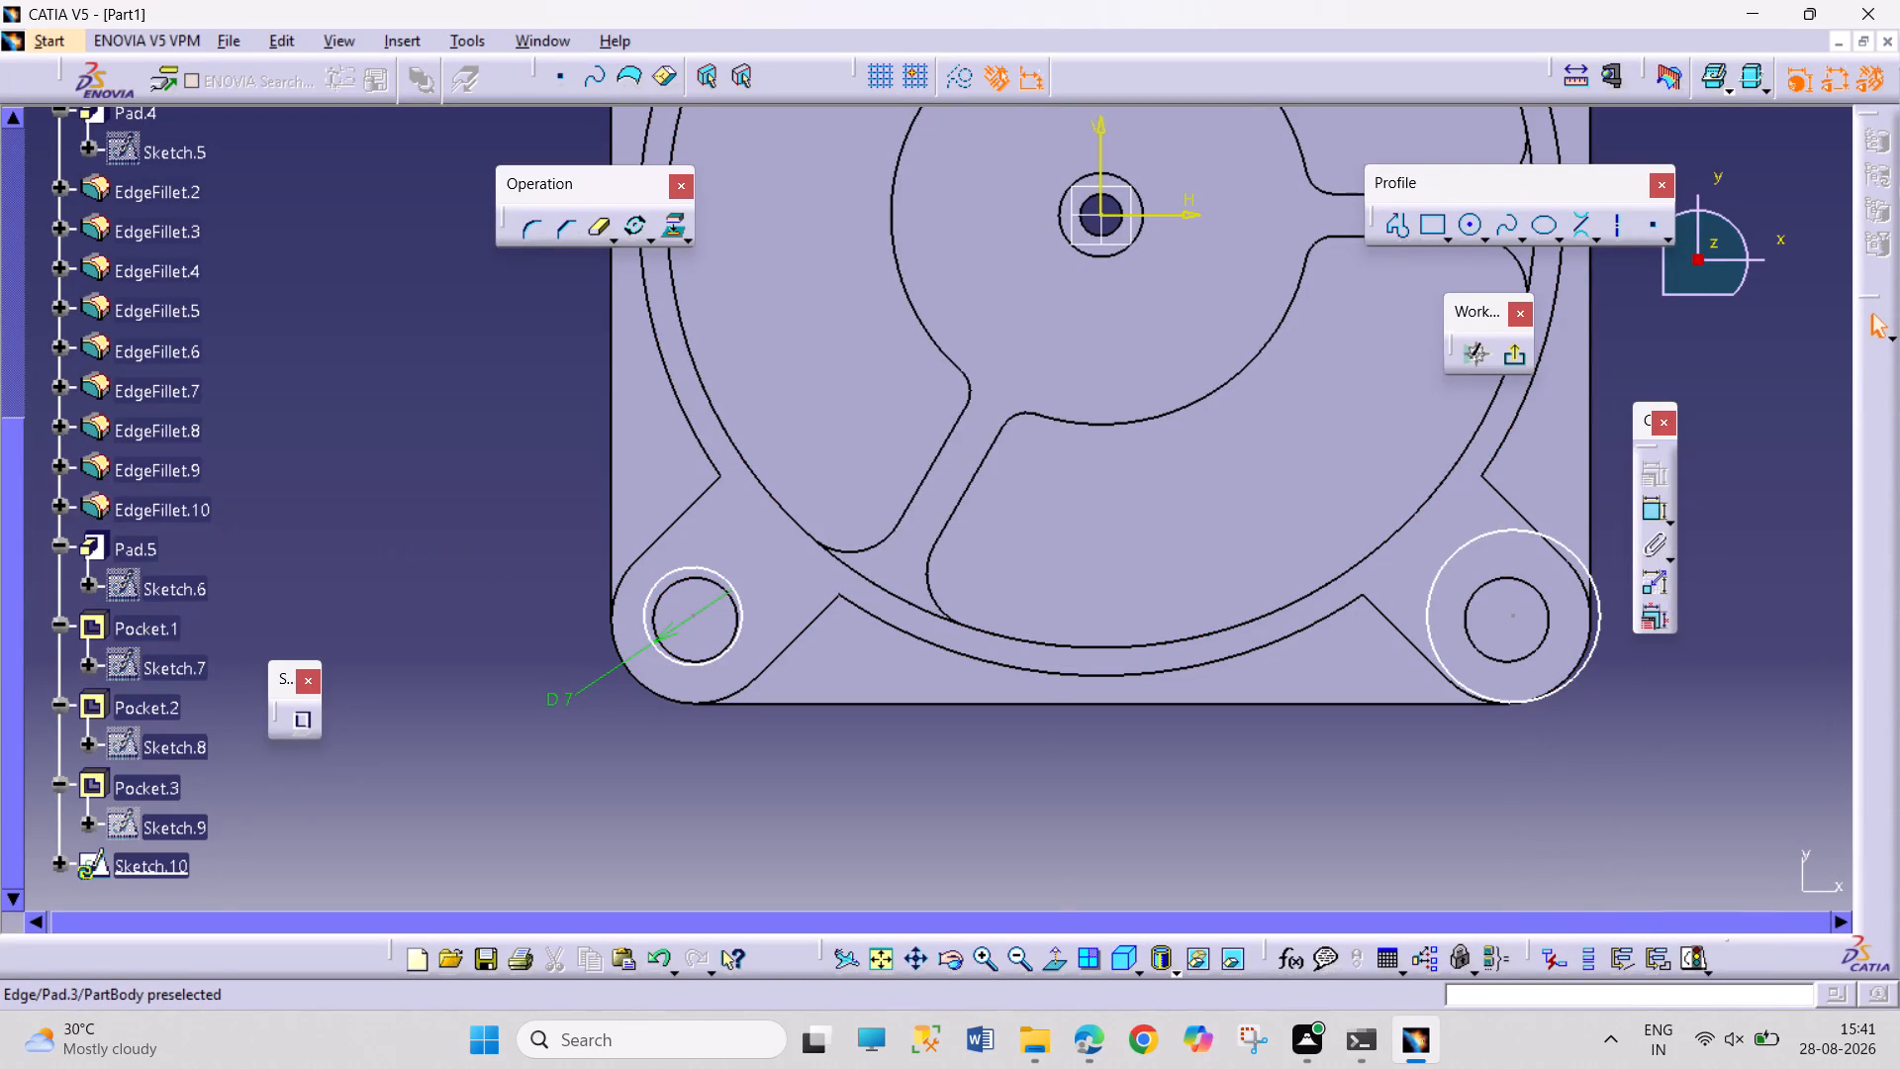
# Make the 7 mm circle concentric with the negative-X, negative-Y lug's hole edge.
pyautogui.click(671, 594)
pyautogui.keyDown('ctrl'); pyautogui.click(673, 565); pyautogui.keyUp('ctrl')
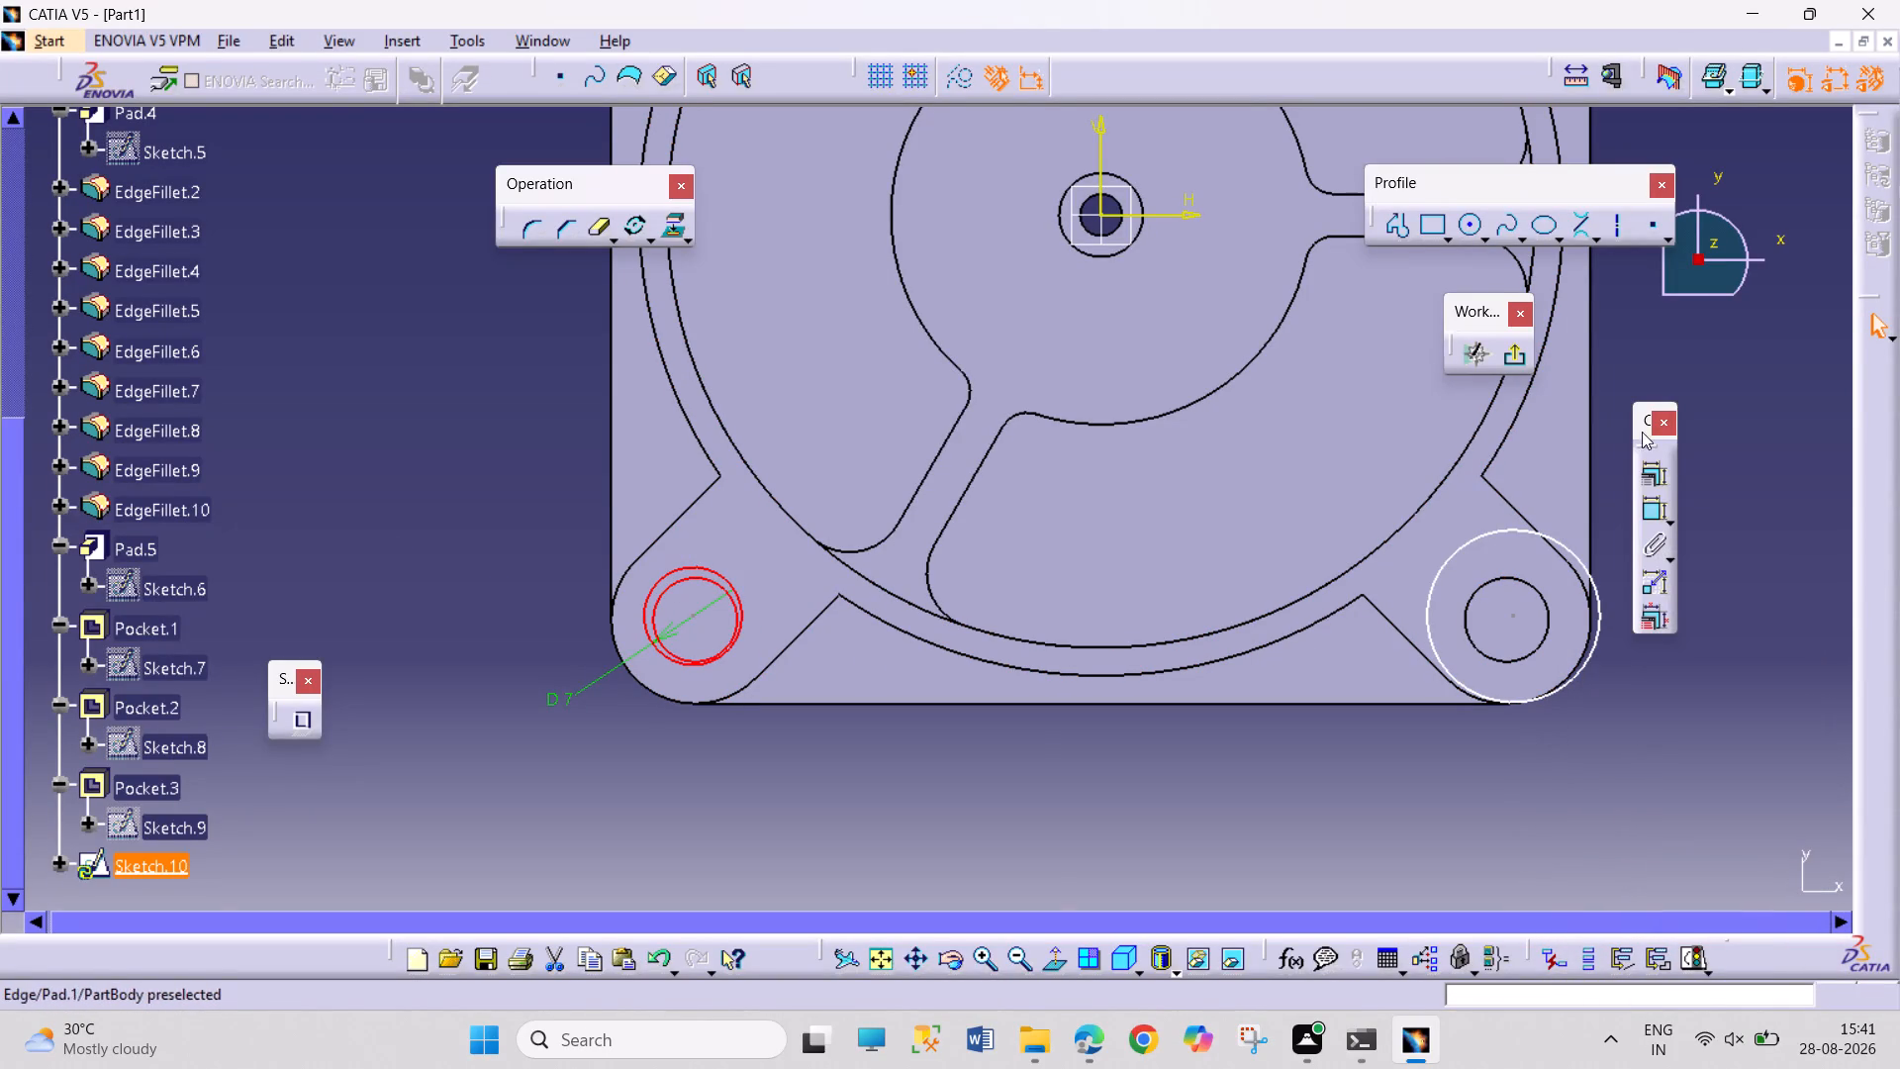
pyautogui.click(1663, 472)
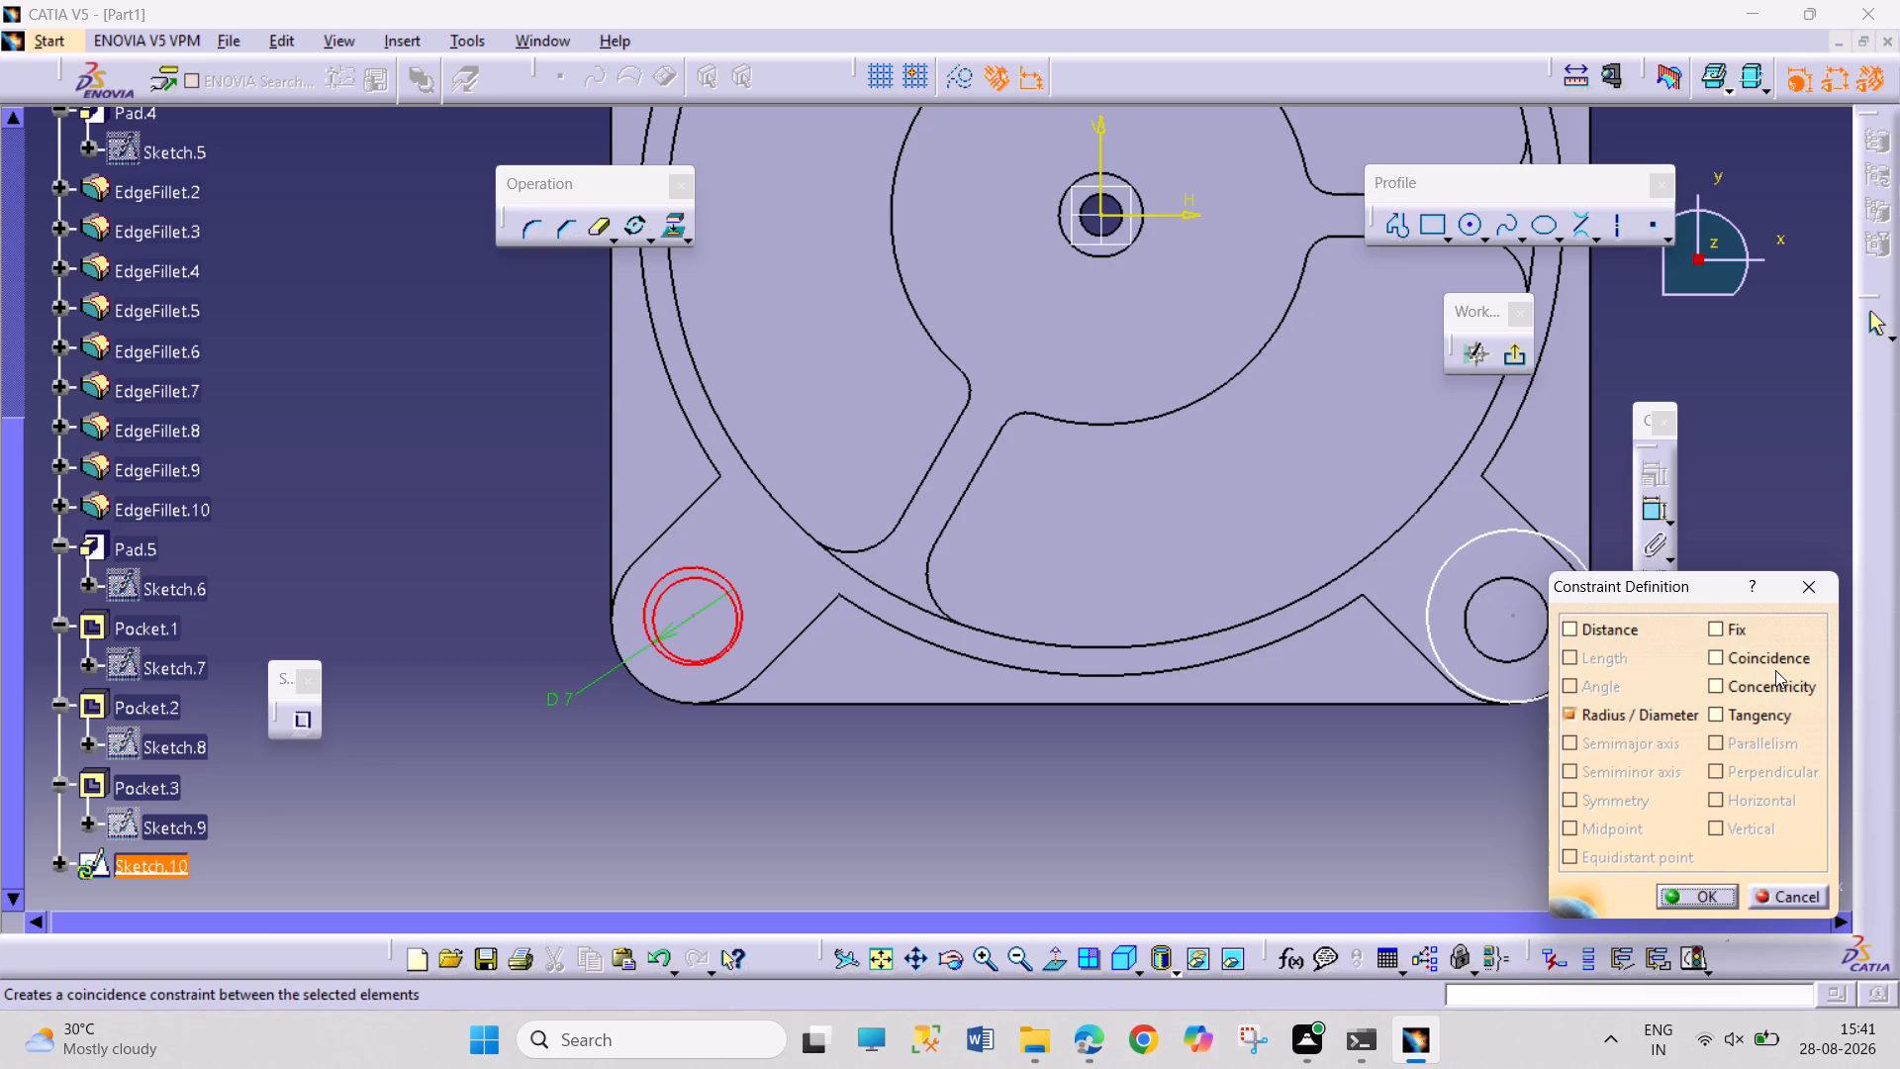
pyautogui.click(1777, 682)
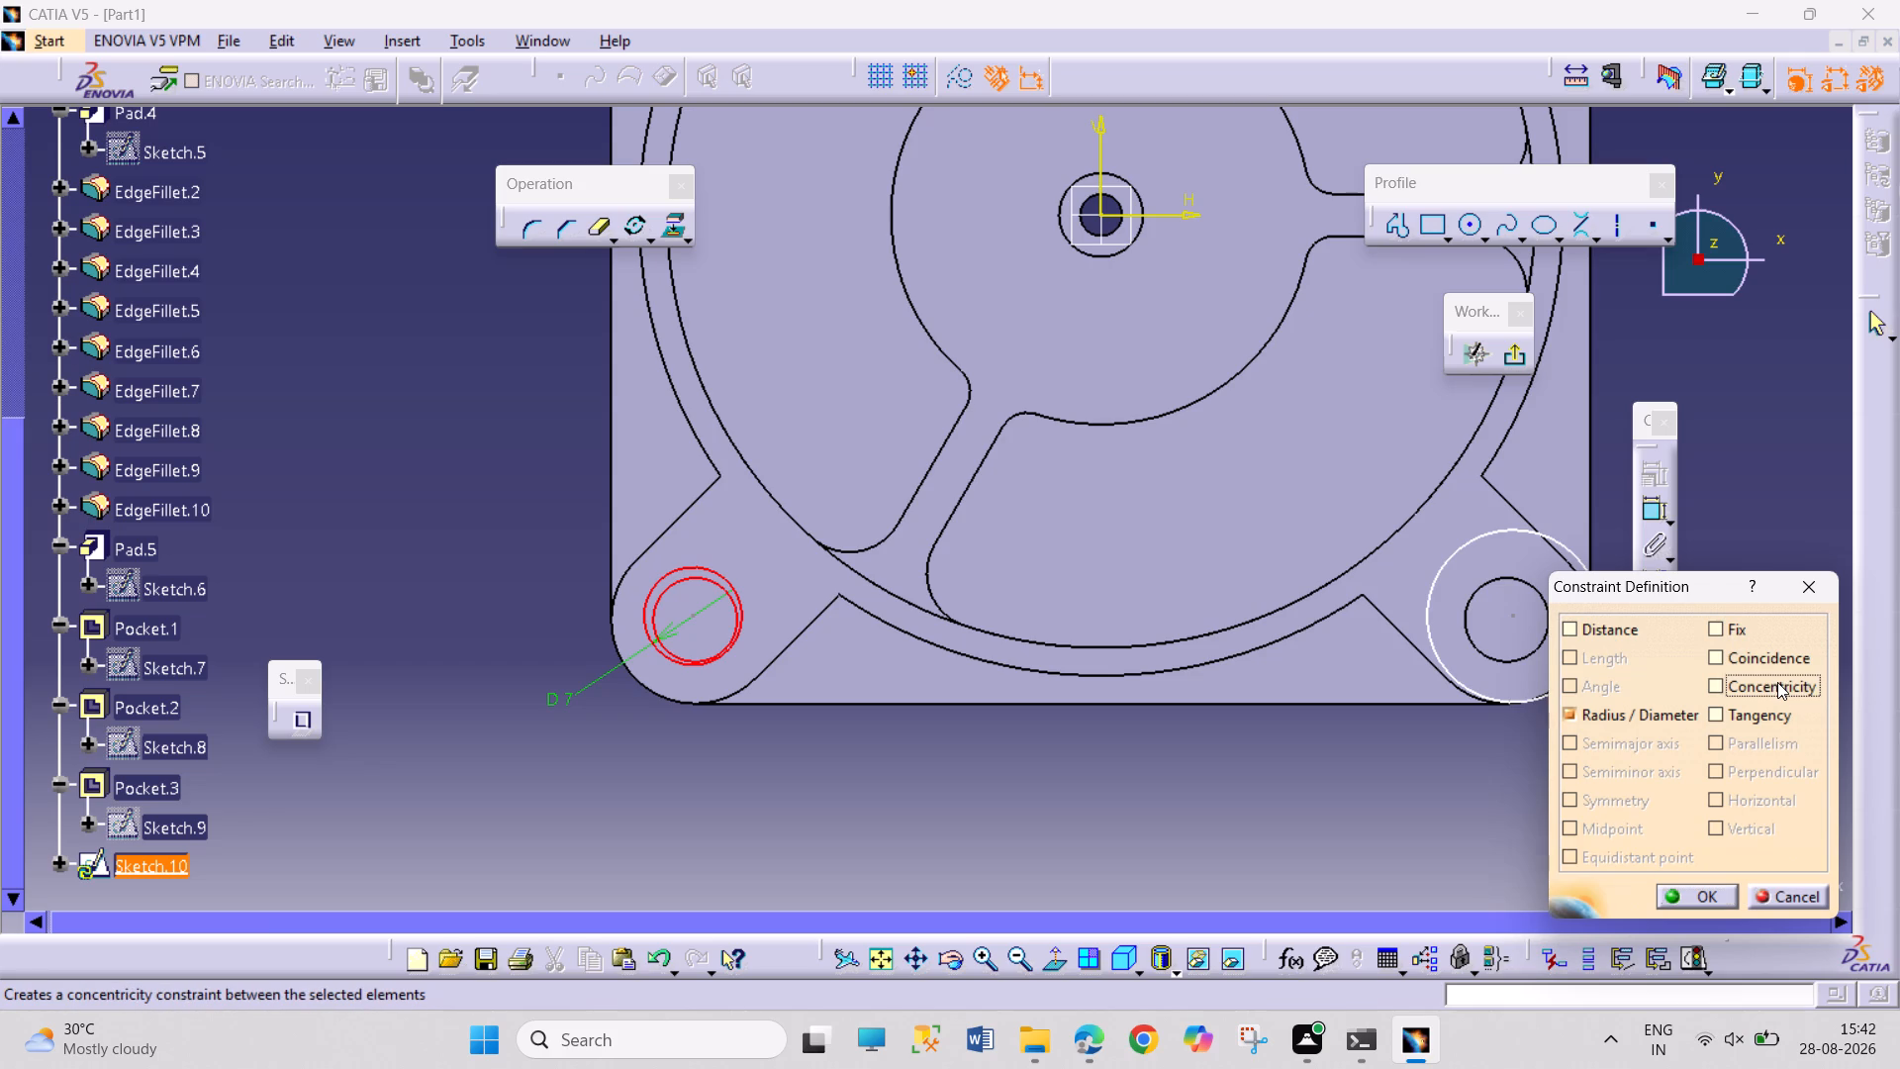
pyautogui.click(1695, 894)
# Make the circle at the positive-X, negative-Y corner concentric with that lug's hole edge.
pyautogui.moveTo(1483, 838); pyautogui.dragTo(1481, 838, button='middle')
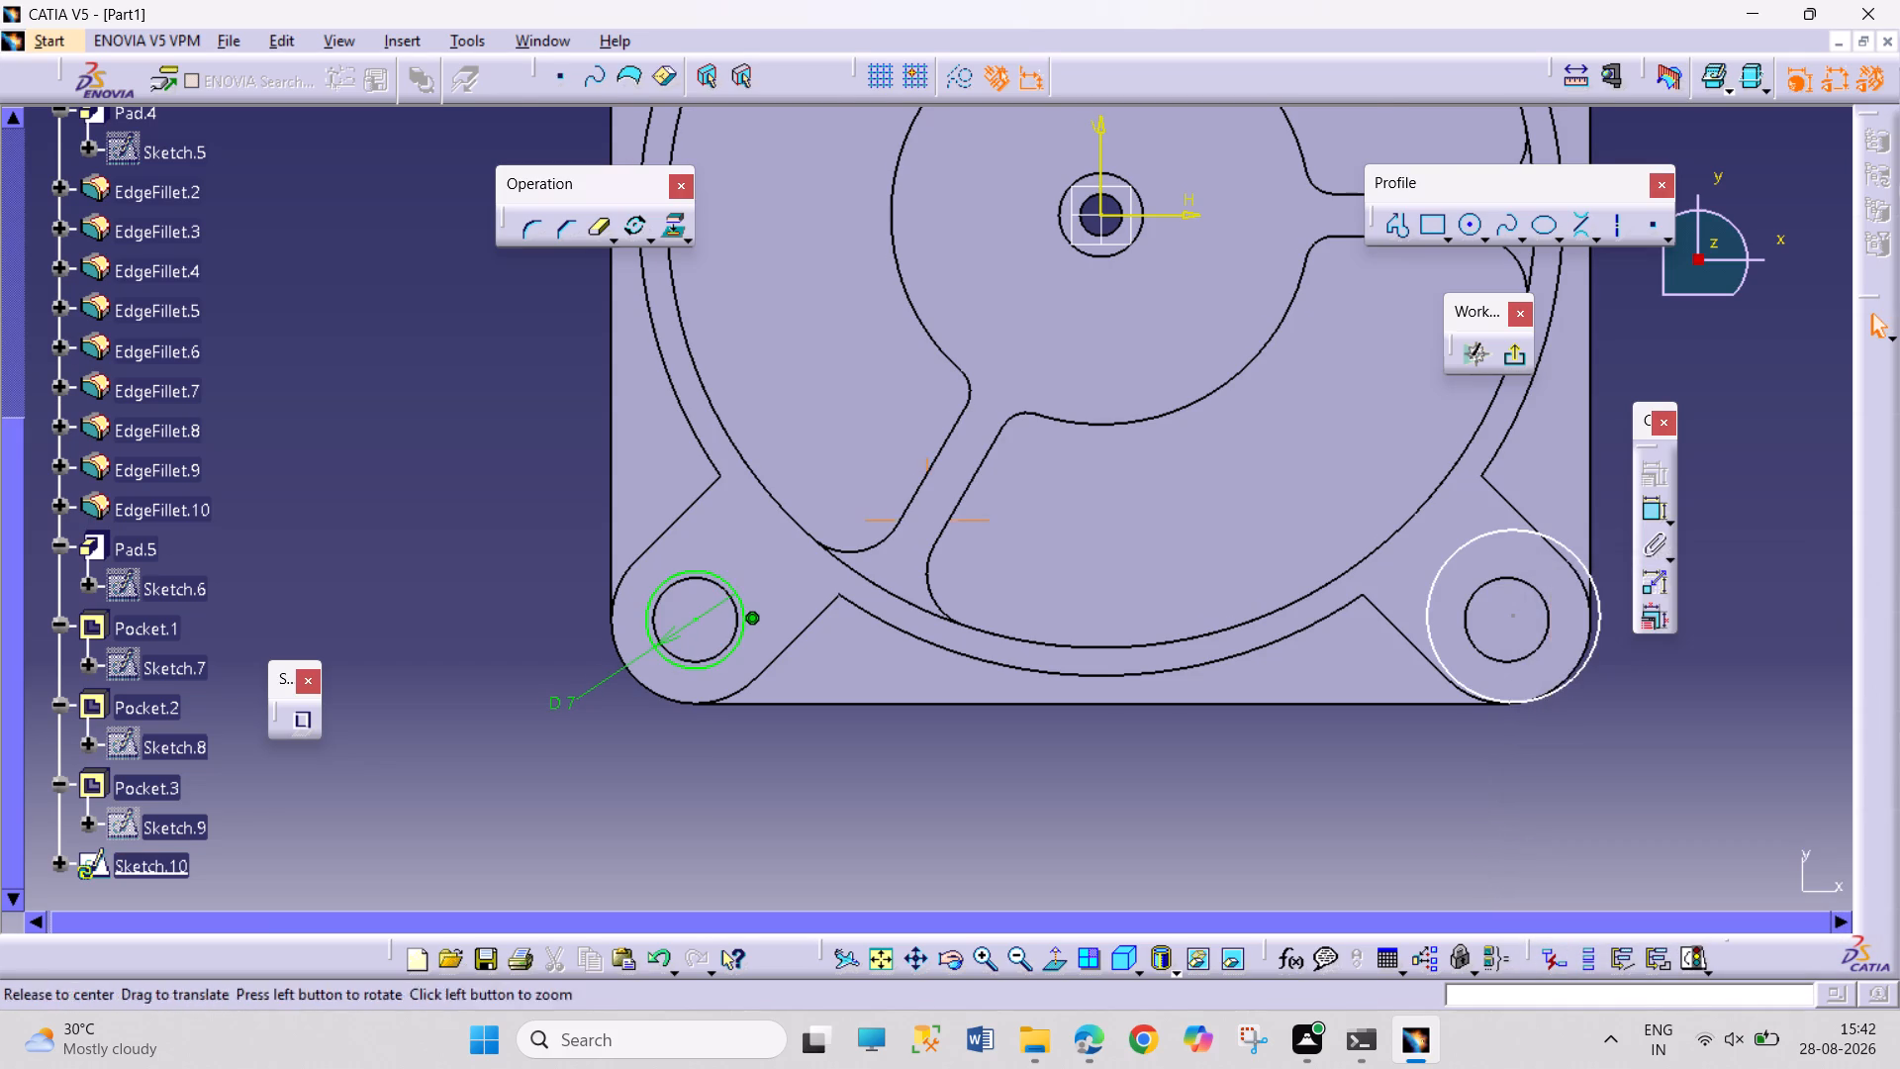
pyautogui.moveTo(1481, 838); pyautogui.dragTo(1221, 802, button='middle')
pyautogui.click(1327, 619)
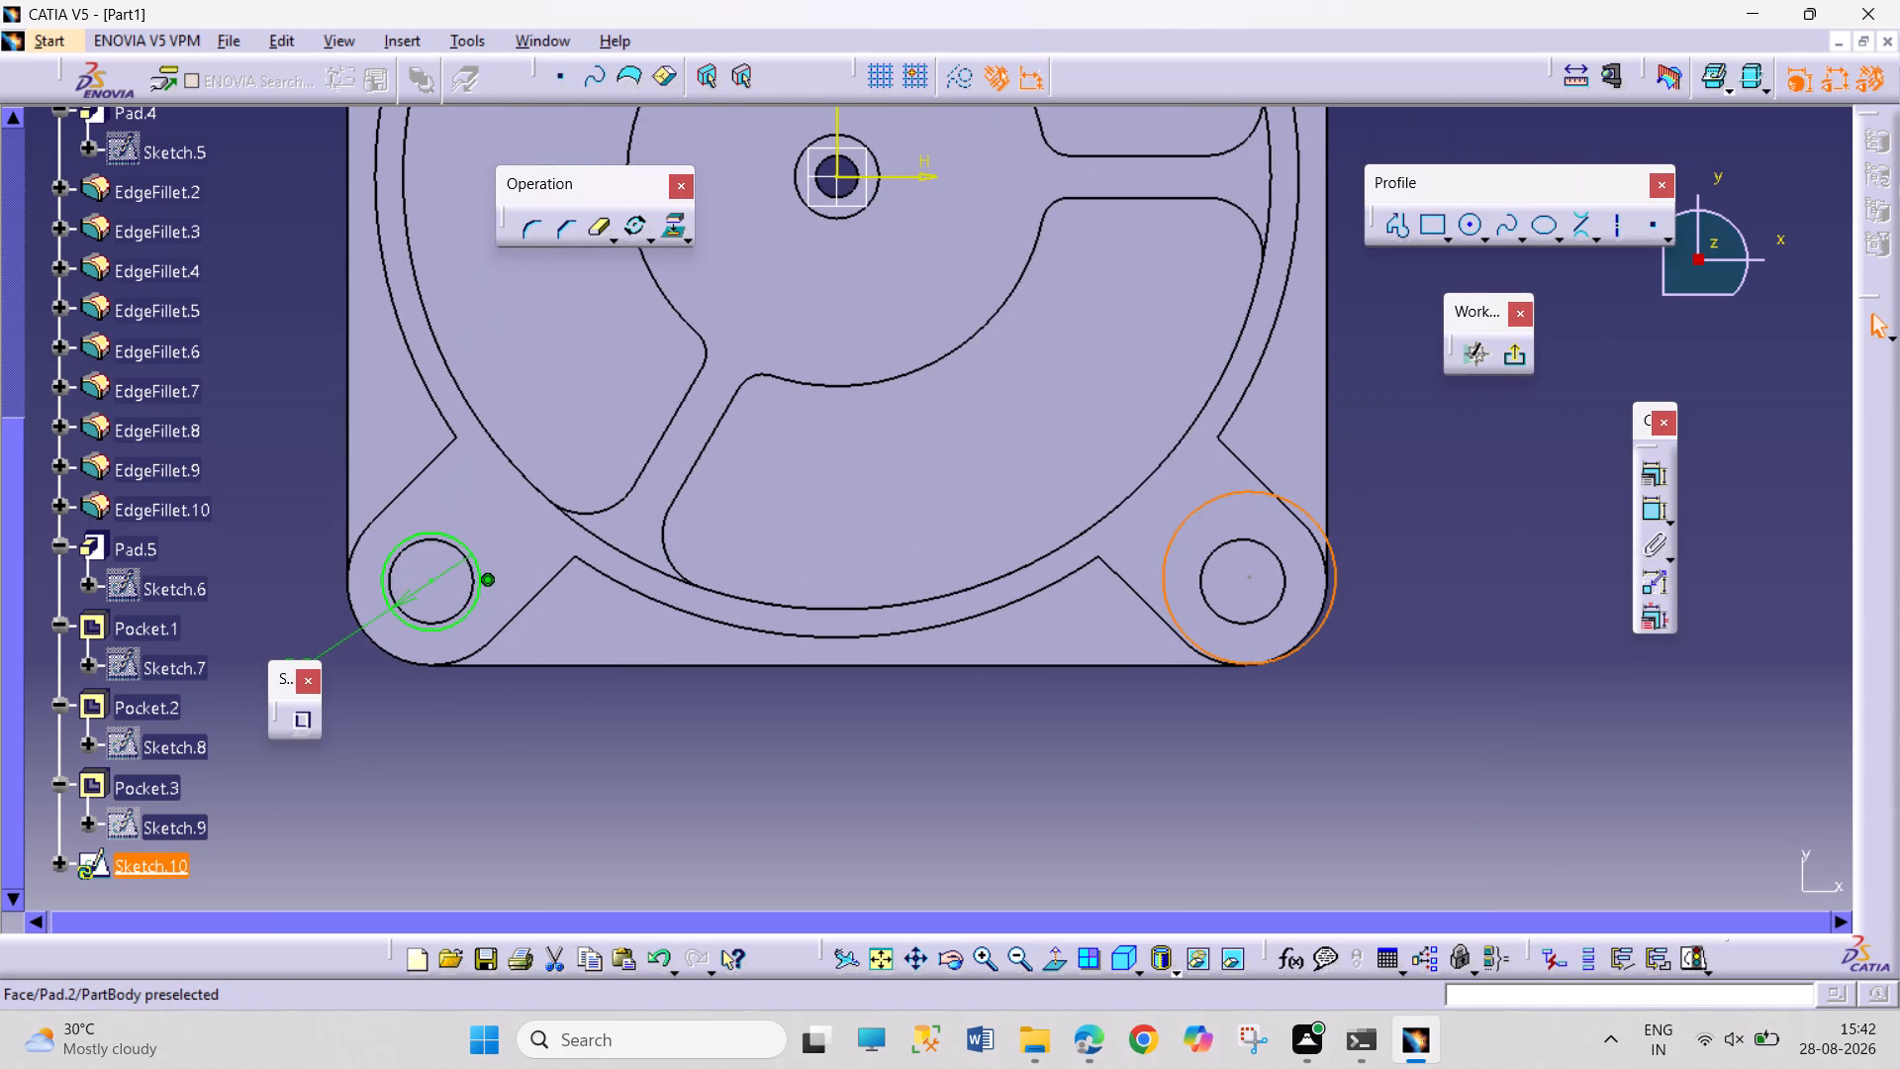
pyautogui.keyDown('ctrl'); pyautogui.click(1284, 599); pyautogui.keyUp('ctrl')
pyautogui.click(1655, 463)
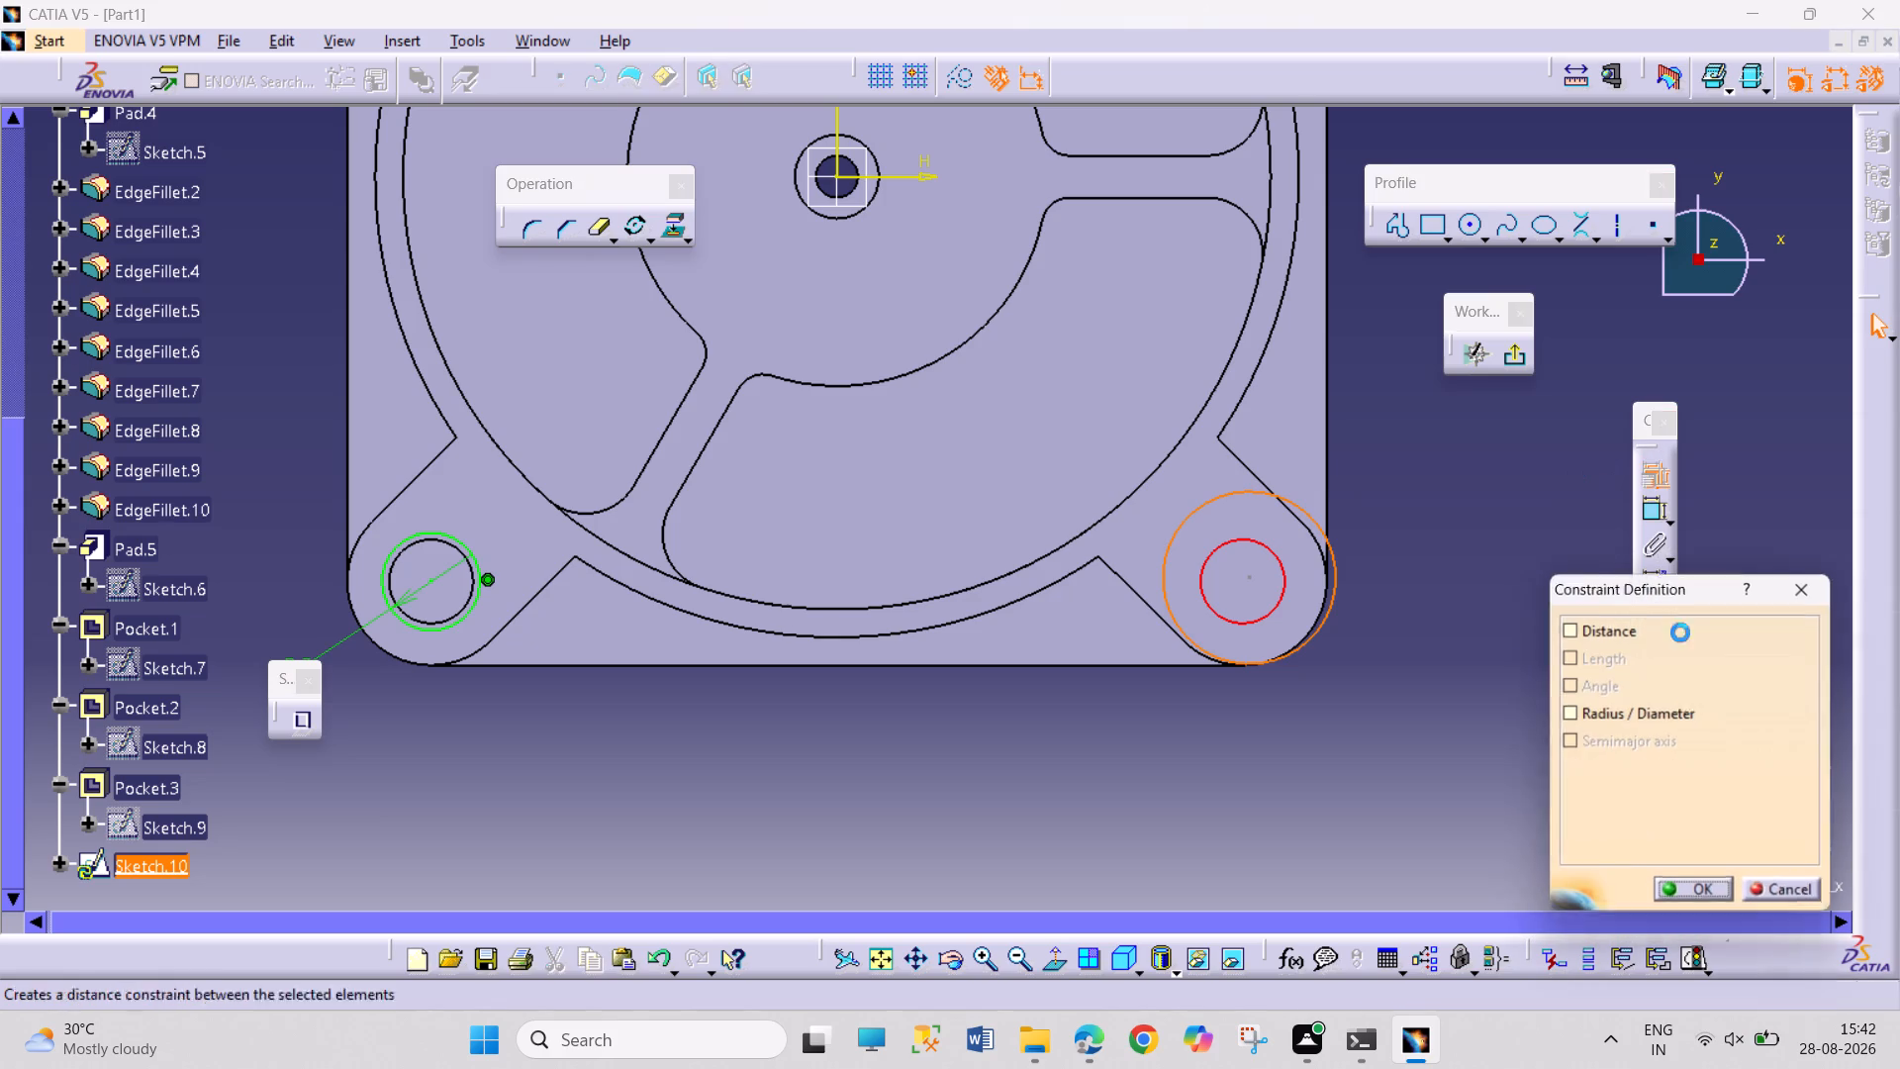
pyautogui.click(1752, 676)
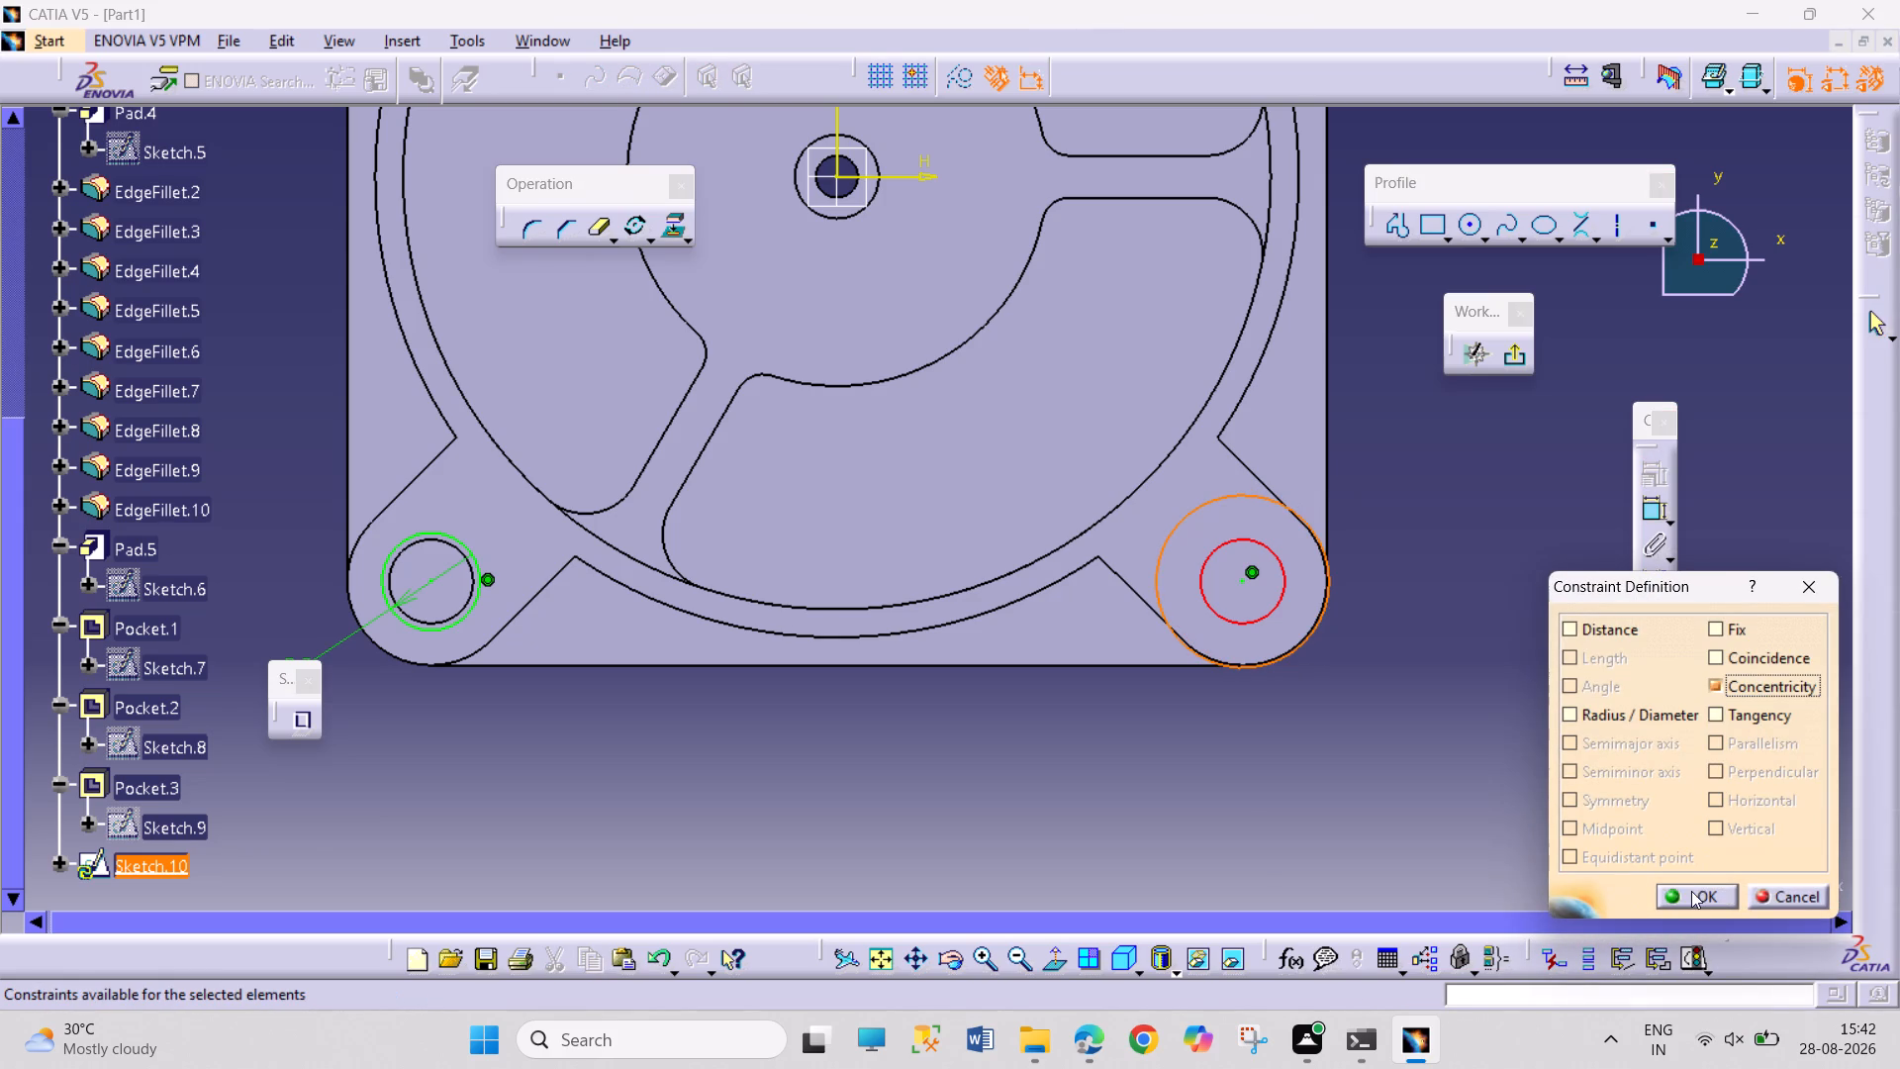
pyautogui.click(1691, 891)
# Dimension the circle at the positive-X, negative-Y corner to a 7 mm diameter.
pyautogui.click(1647, 512)
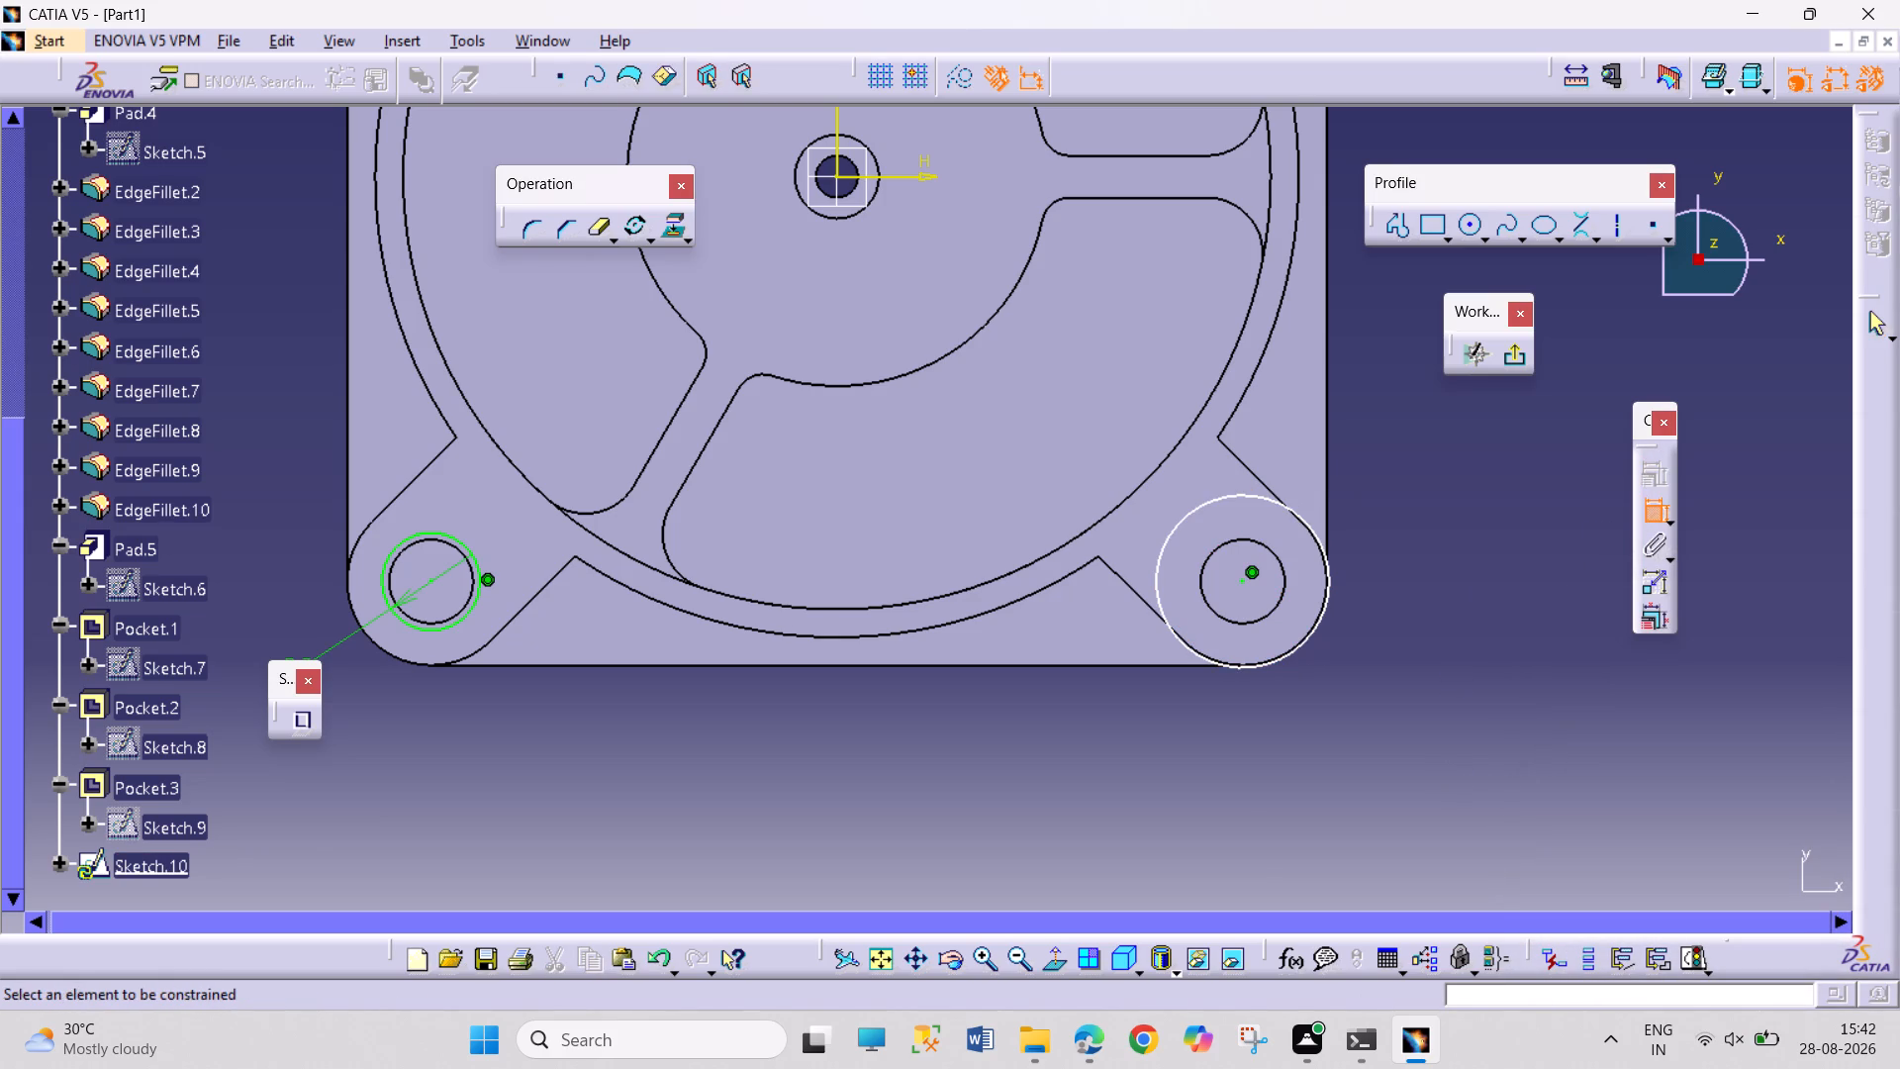
pyautogui.click(1333, 595)
pyautogui.tripleClick(1482, 619)
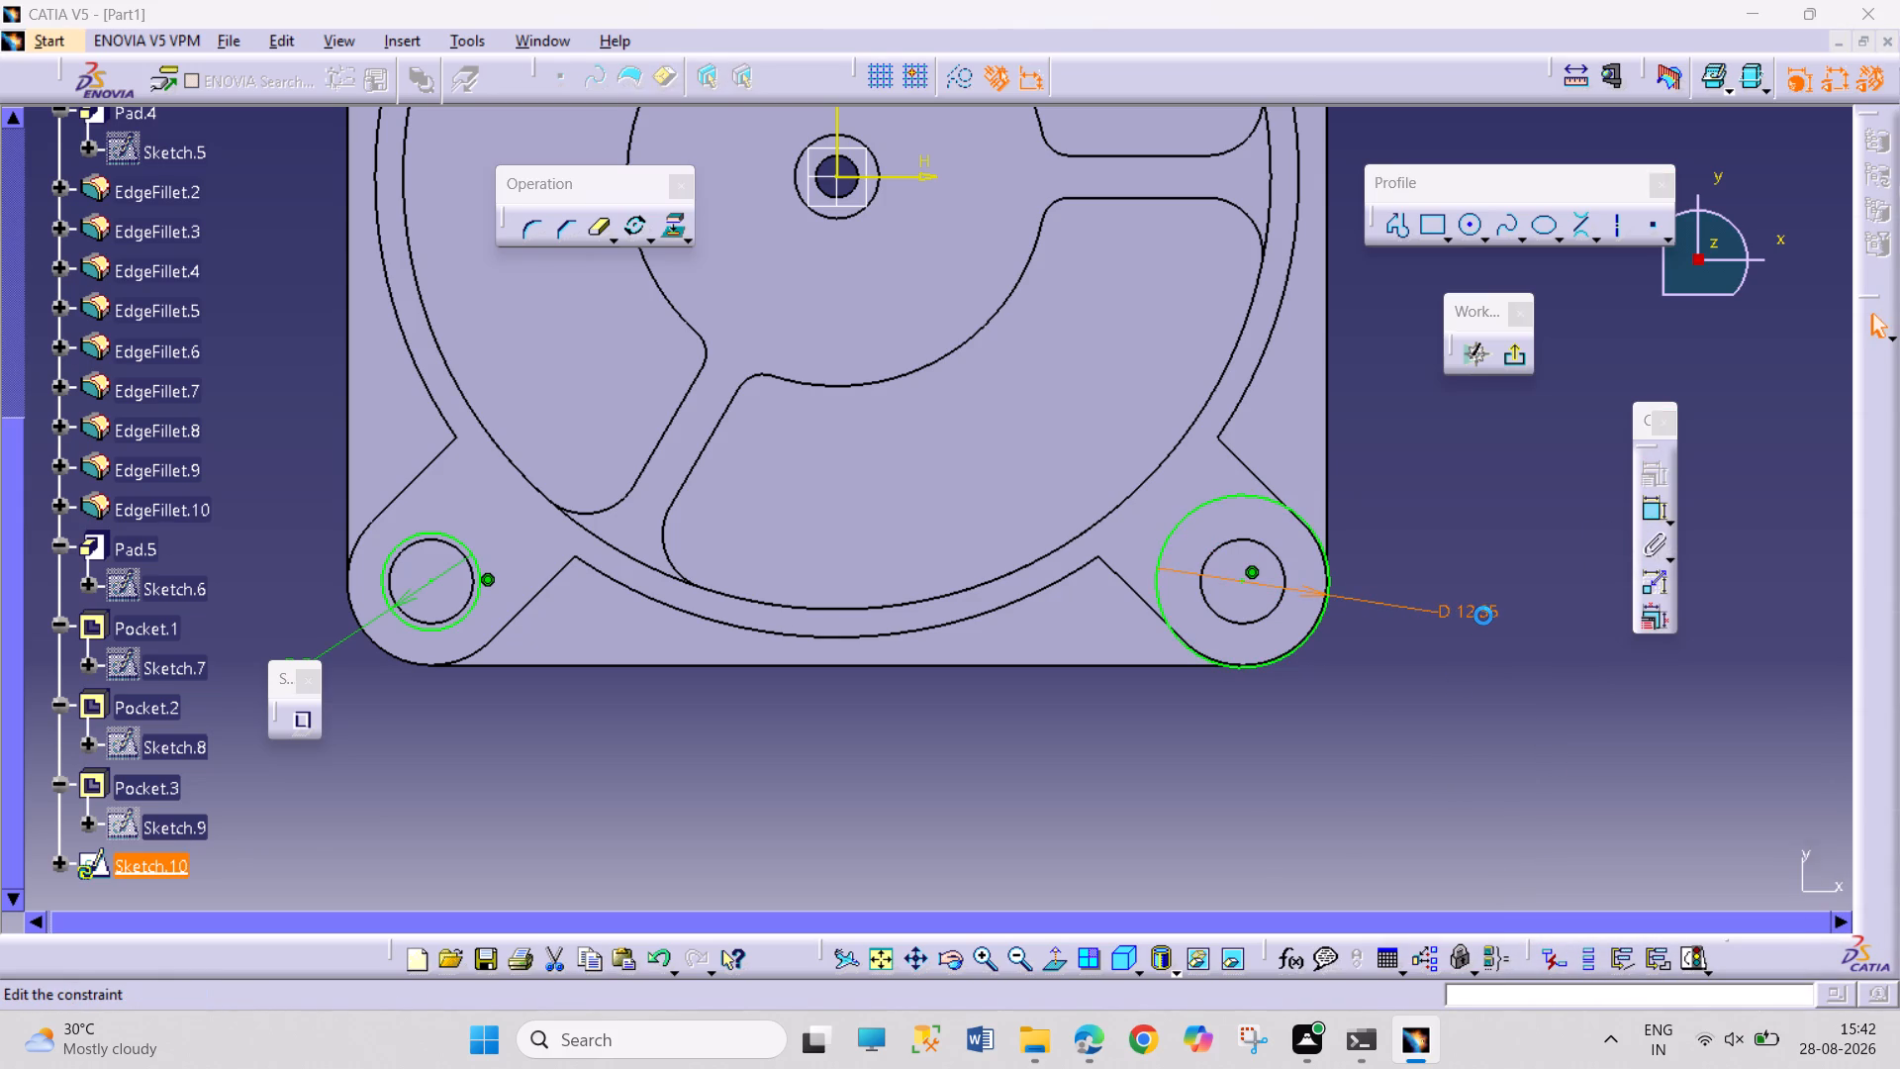
pyautogui.press('7')
pyautogui.press('Return')
# Dimension the circle at the positive-X, positive-Y corner, beside the flange notch, to a 7 mm diameter.
pyautogui.moveTo(1466, 500); pyautogui.dragTo(1480, 927, button='middle')
pyautogui.moveTo(1499, 608); pyautogui.dragTo(1384, 817, button='middle')
pyautogui.click(1643, 507)
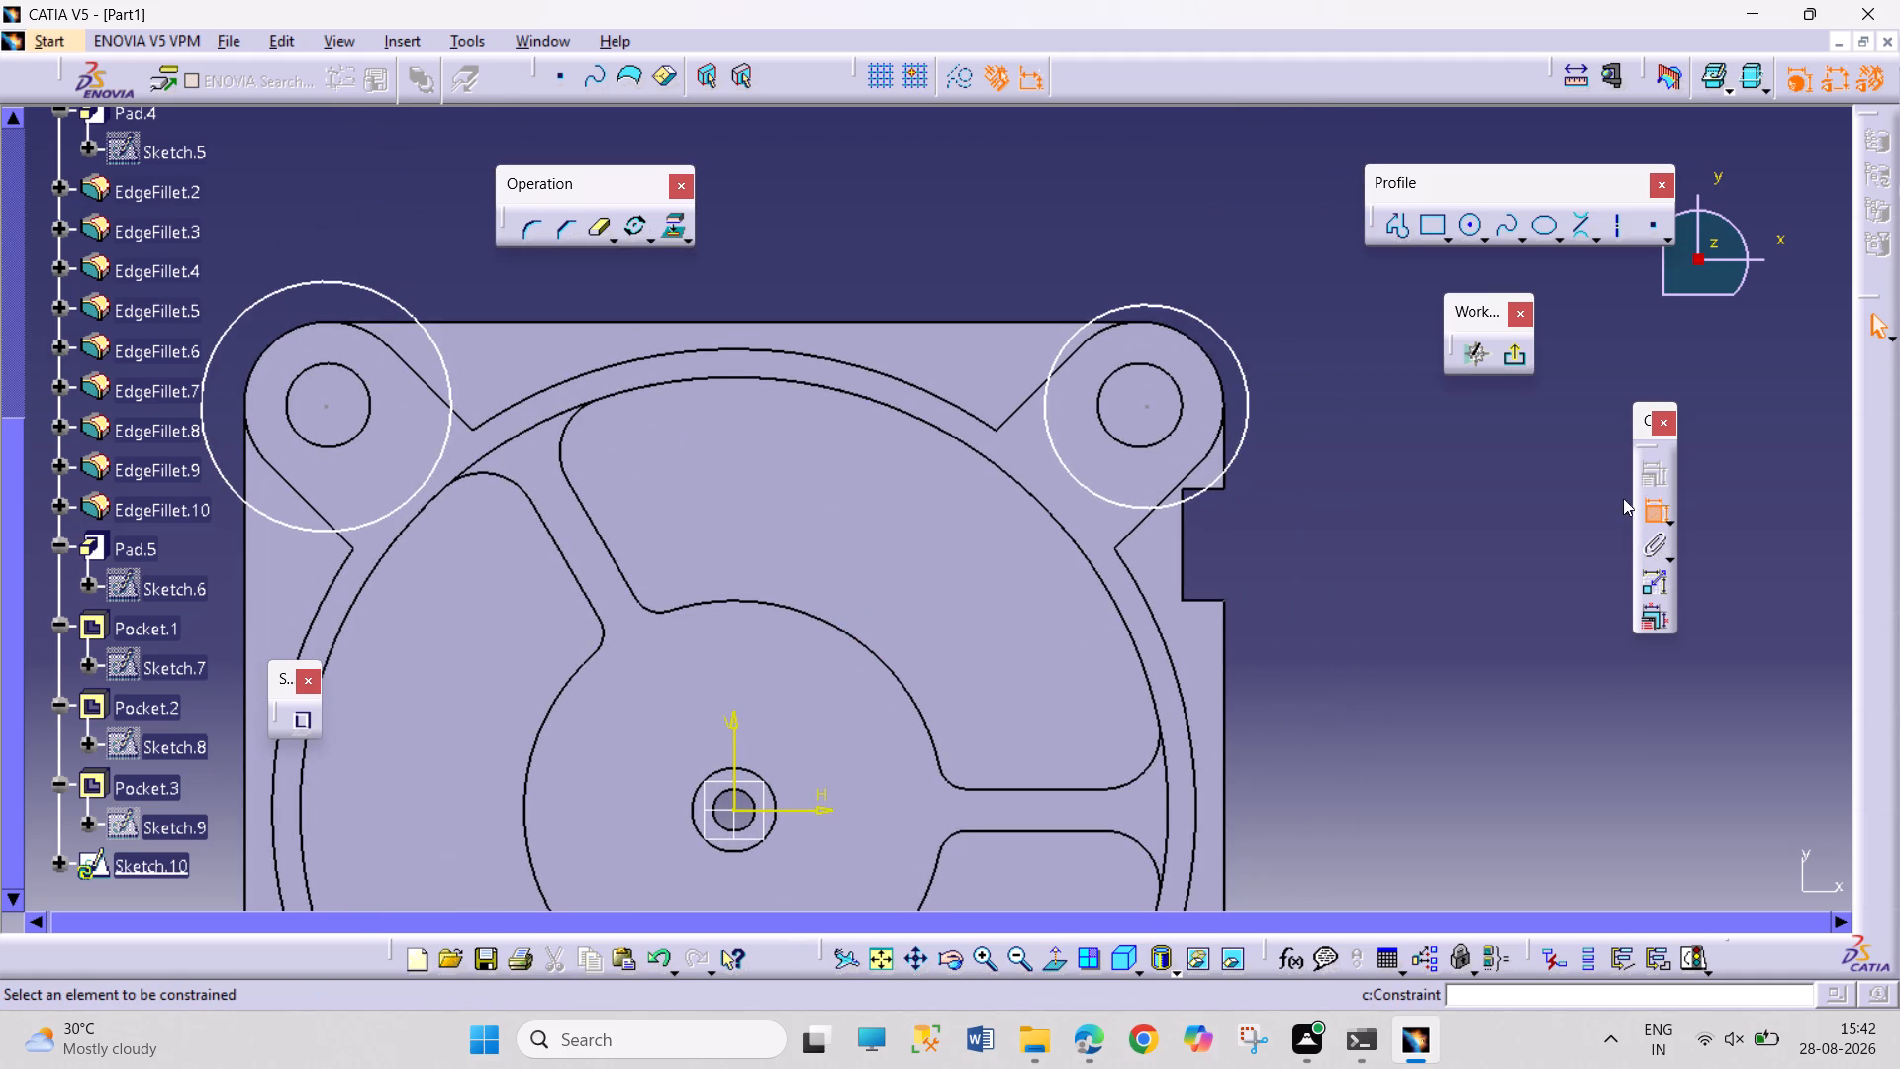
pyautogui.click(1257, 409)
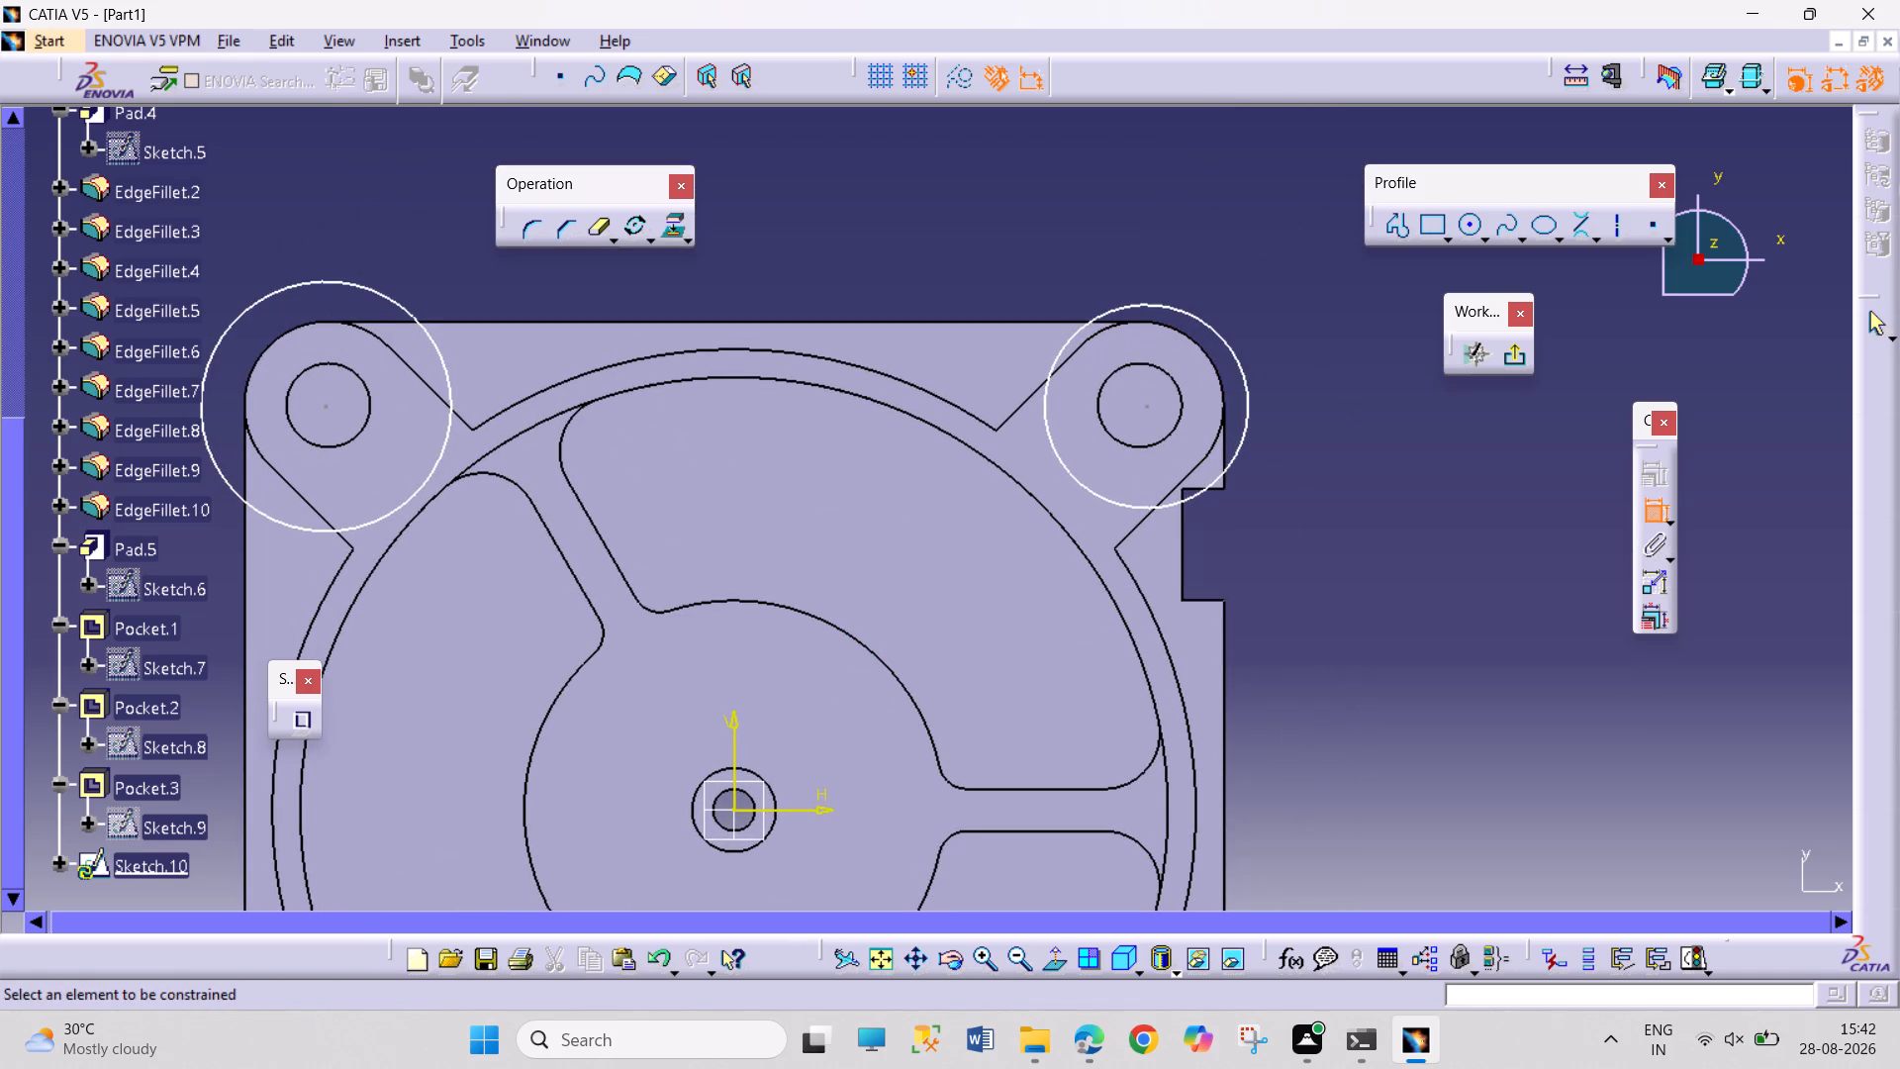
pyautogui.click(1253, 393)
pyautogui.click(1247, 386)
pyautogui.click(1365, 446)
pyautogui.doubleClick(1369, 437)
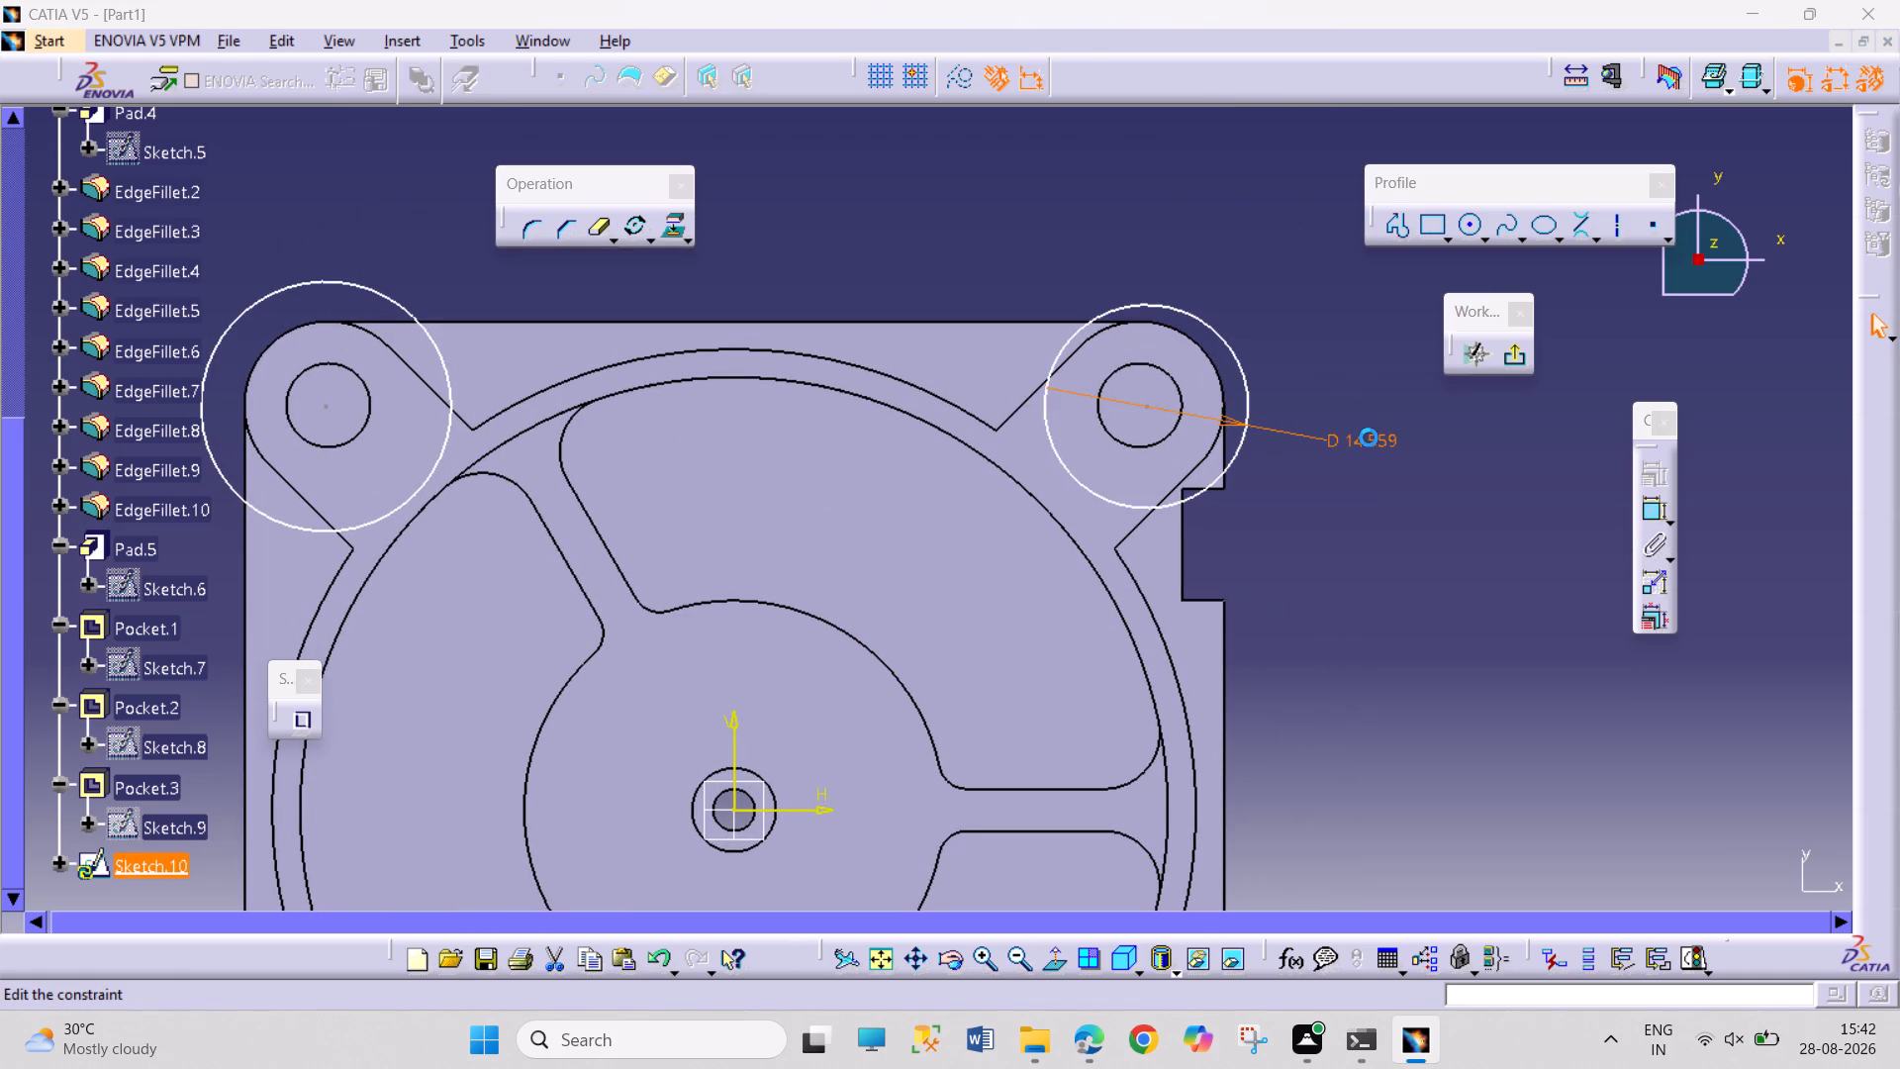
pyautogui.press('7')
pyautogui.press('Return')
pyautogui.click(1377, 597)
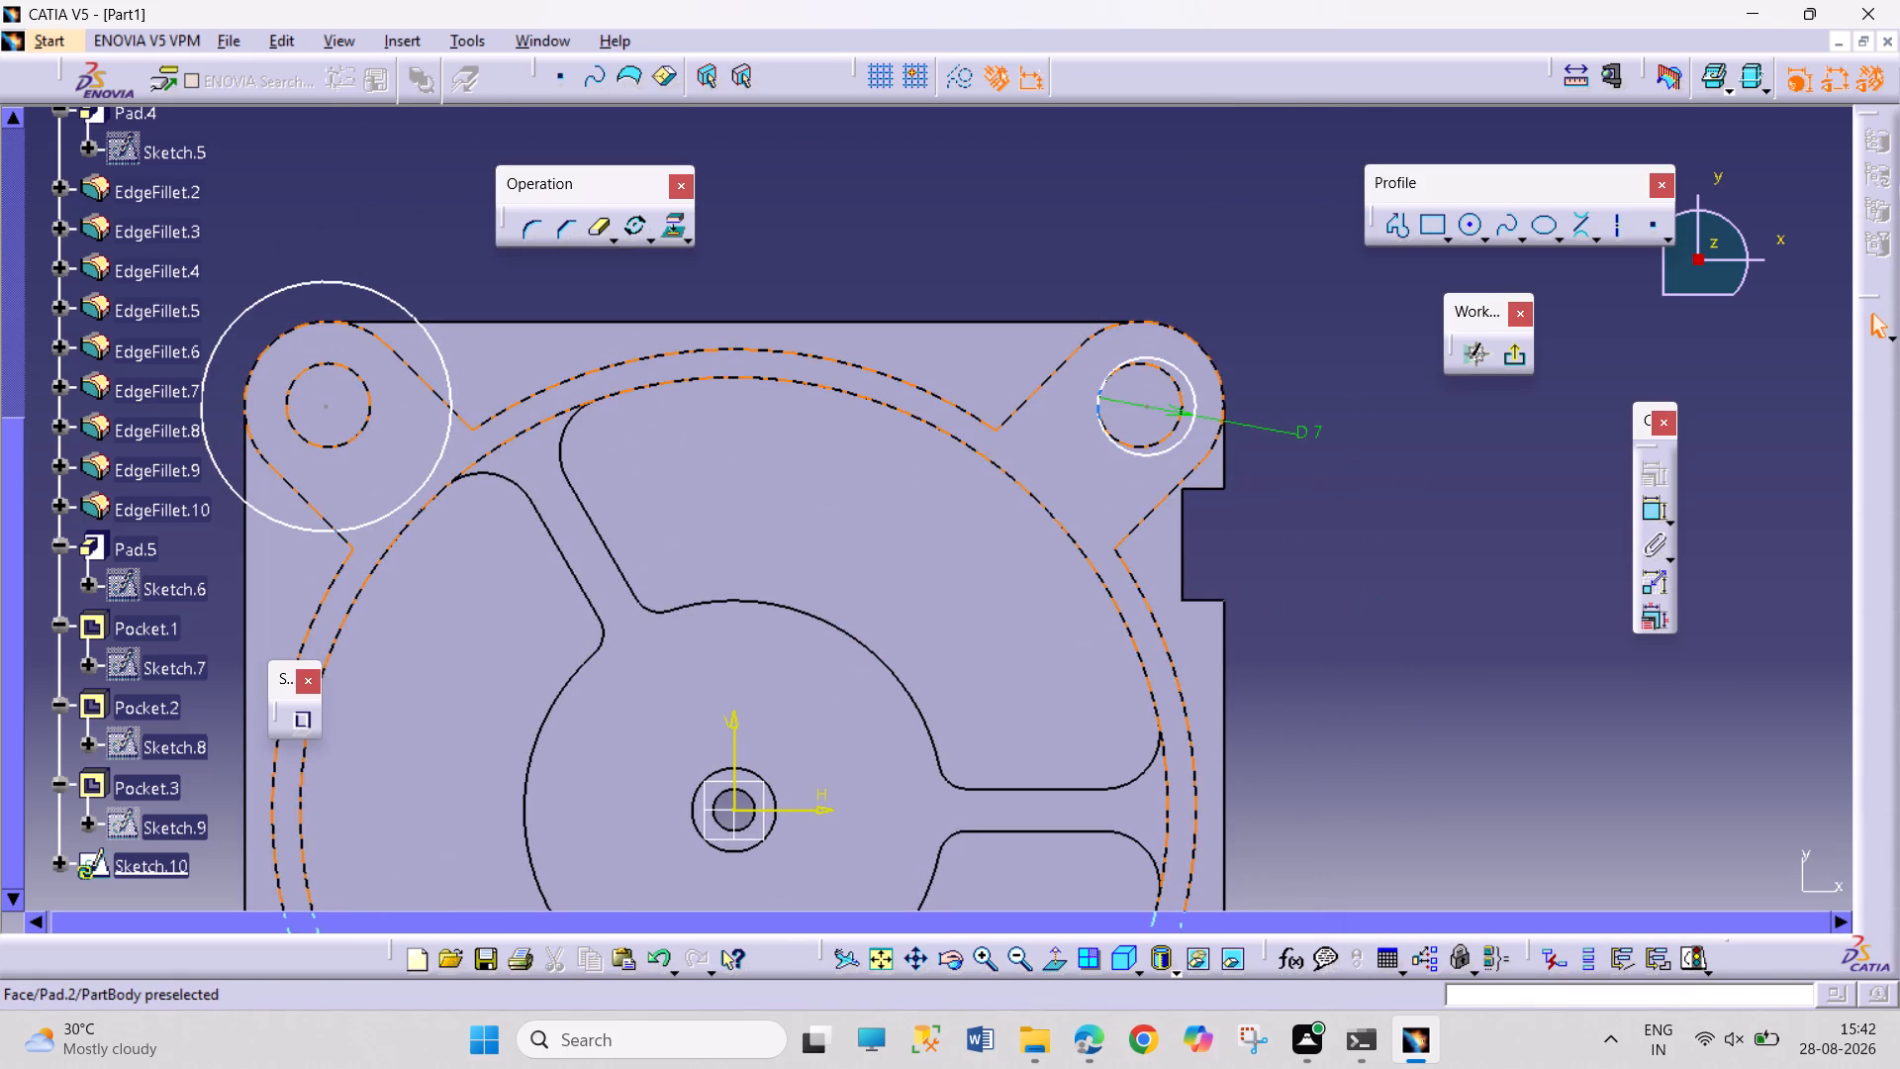
# Make the 7 mm circle at the positive-X, positive-Y corner concentric with that lug's hole edge.
pyautogui.click(1160, 437)
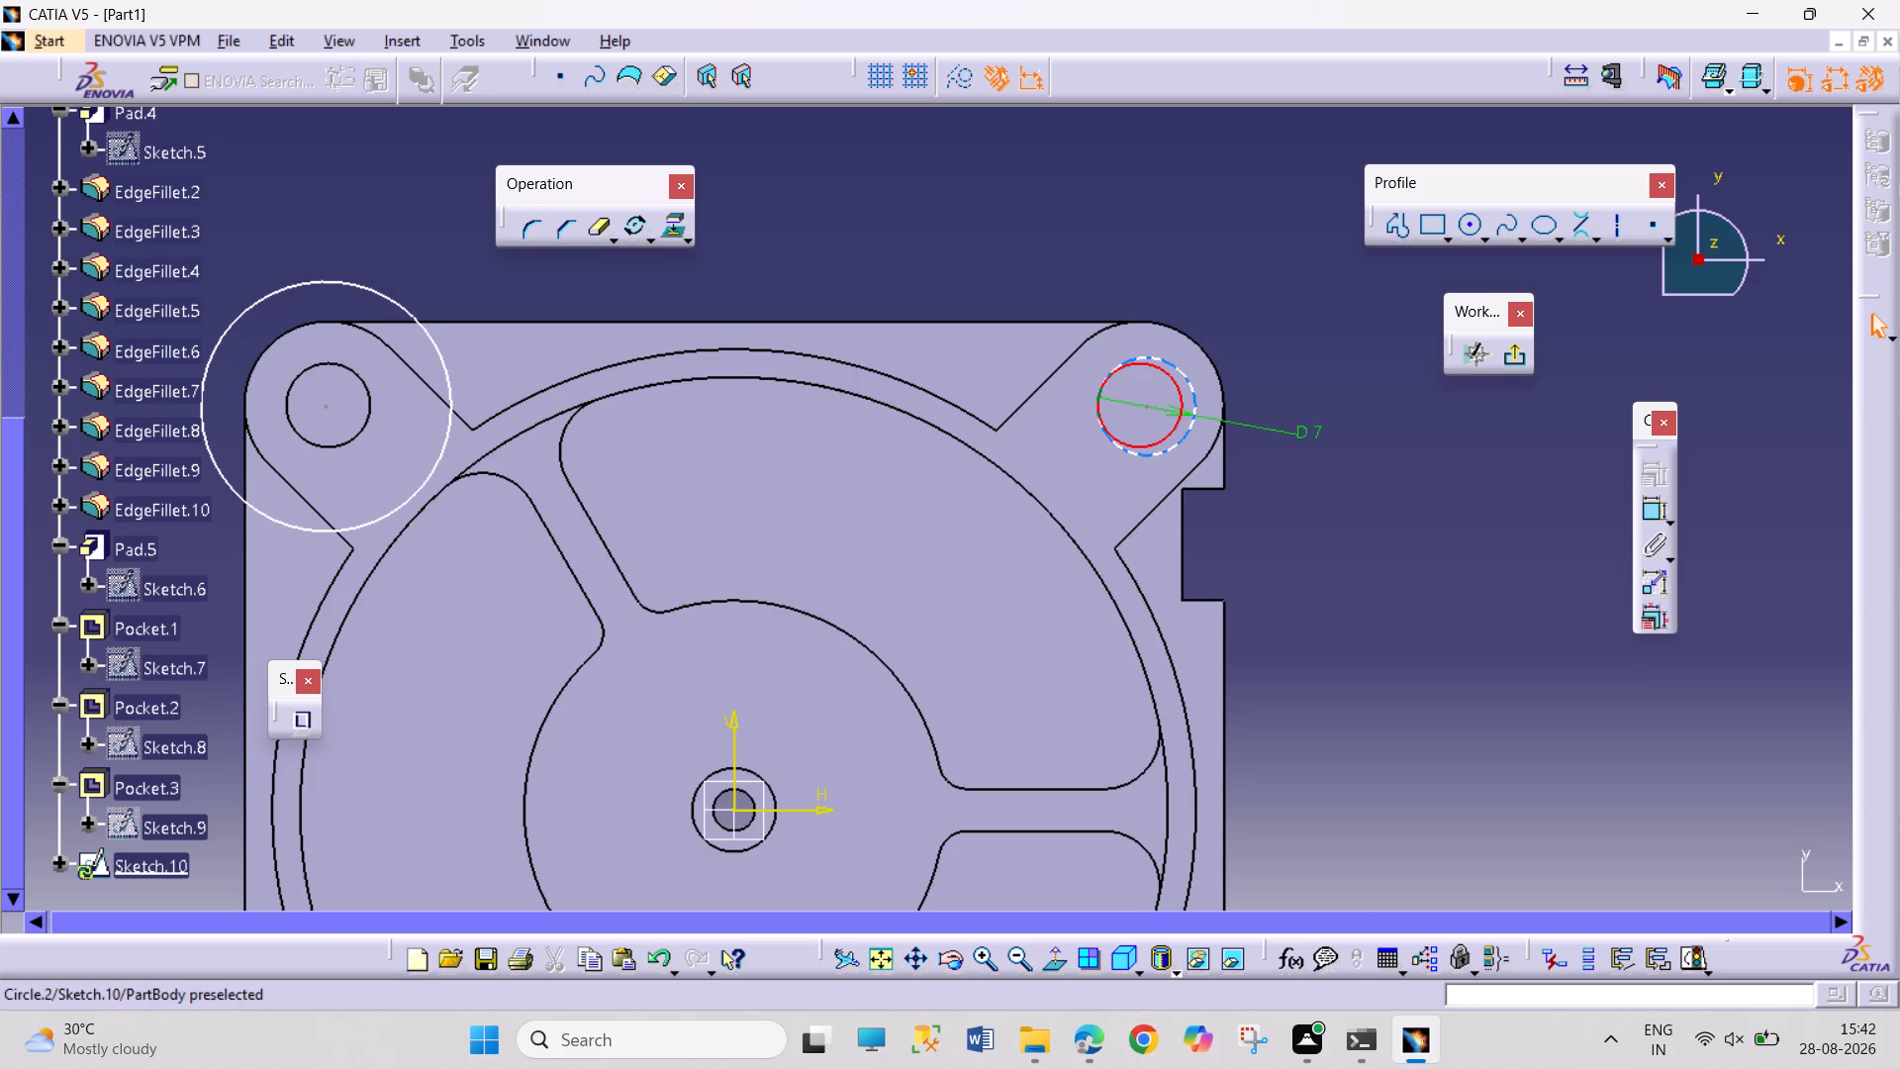
pyautogui.keyDown('ctrl'); pyautogui.click(1174, 449); pyautogui.keyUp('ctrl')
pyautogui.click(1656, 478)
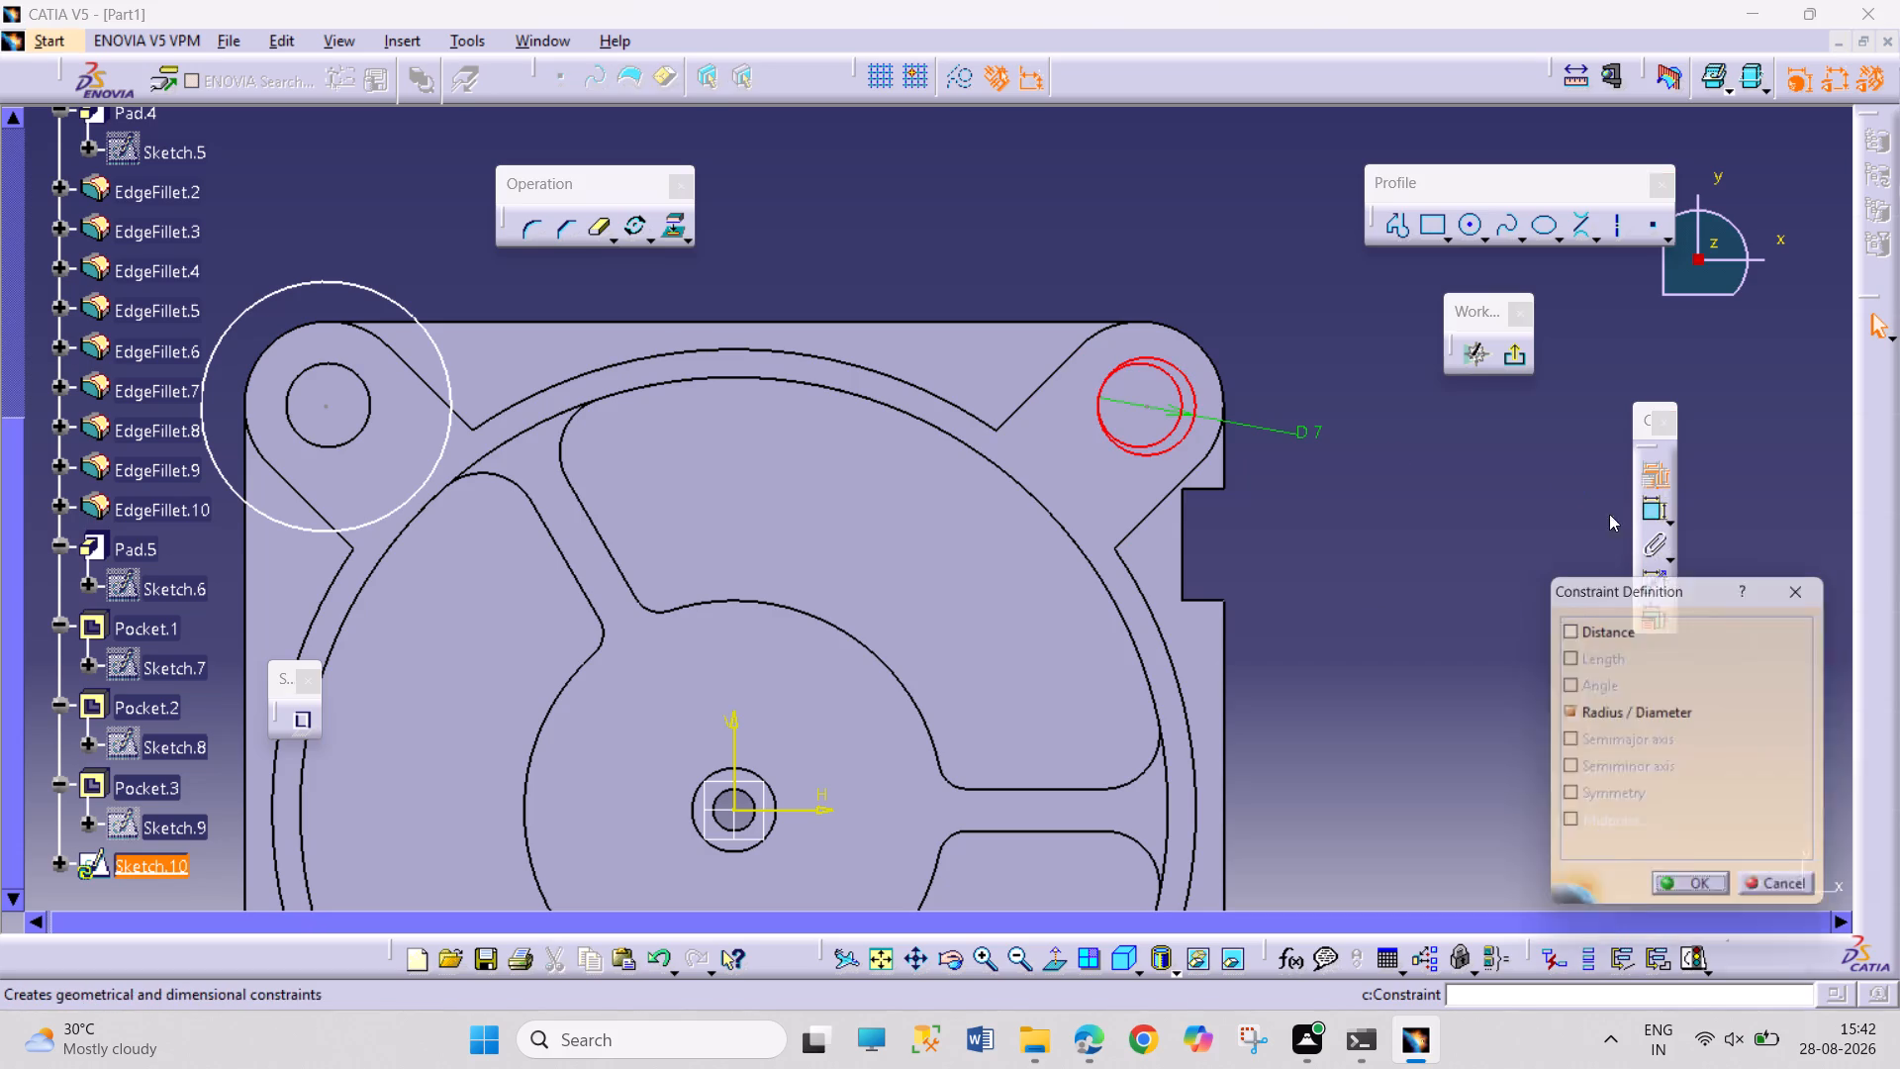
pyautogui.click(1791, 686)
pyautogui.click(1691, 898)
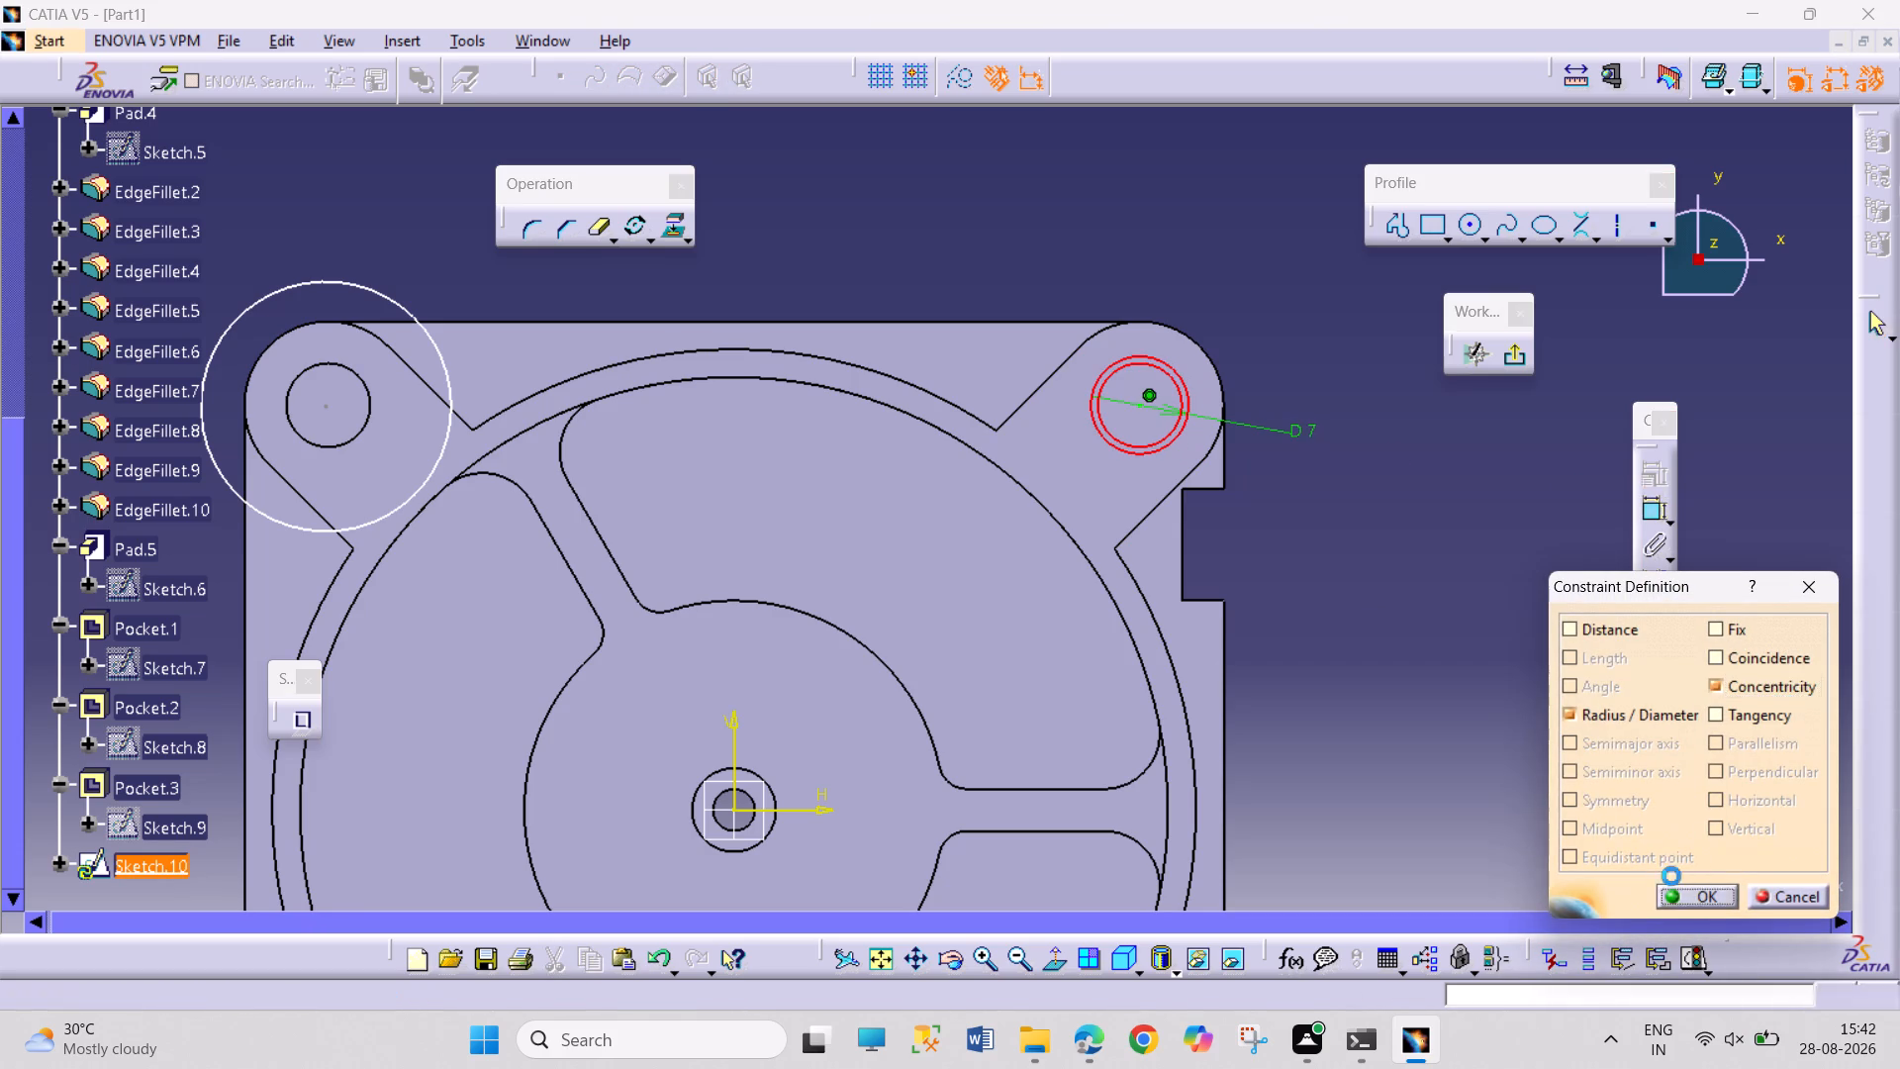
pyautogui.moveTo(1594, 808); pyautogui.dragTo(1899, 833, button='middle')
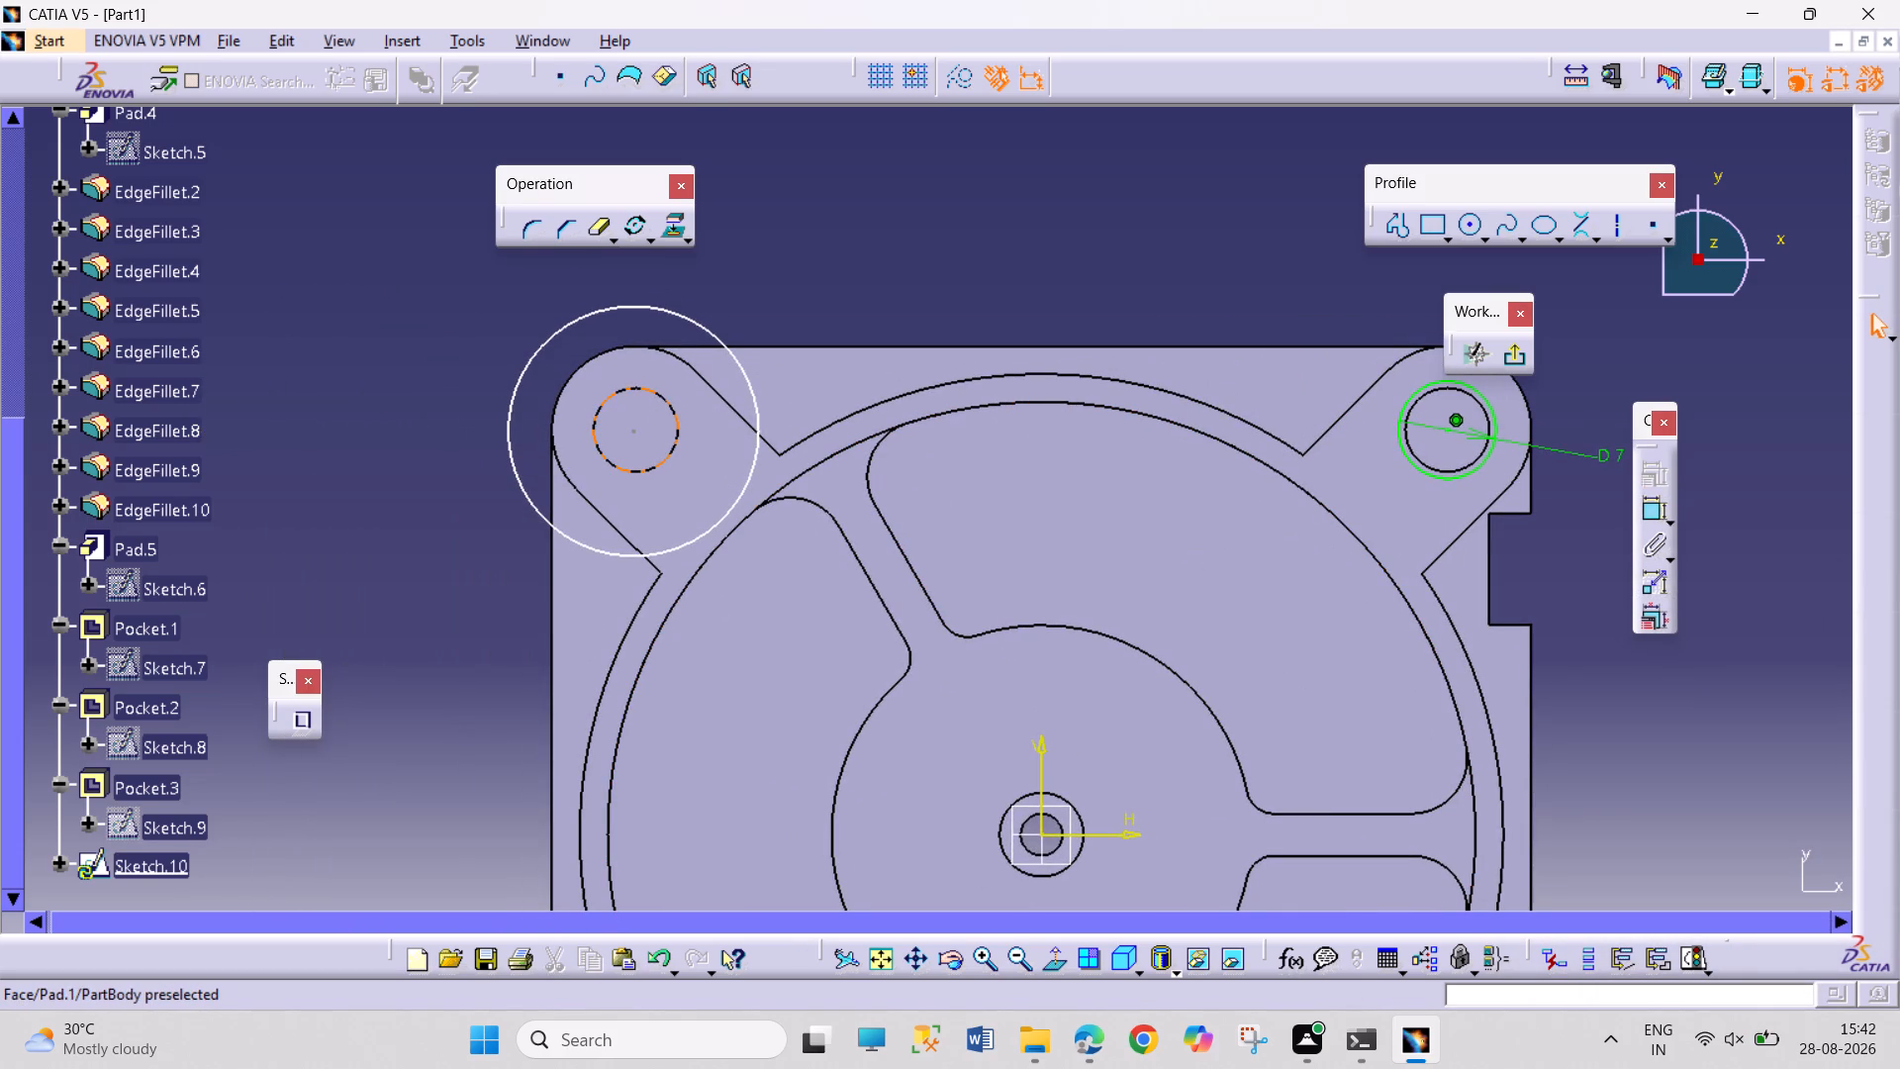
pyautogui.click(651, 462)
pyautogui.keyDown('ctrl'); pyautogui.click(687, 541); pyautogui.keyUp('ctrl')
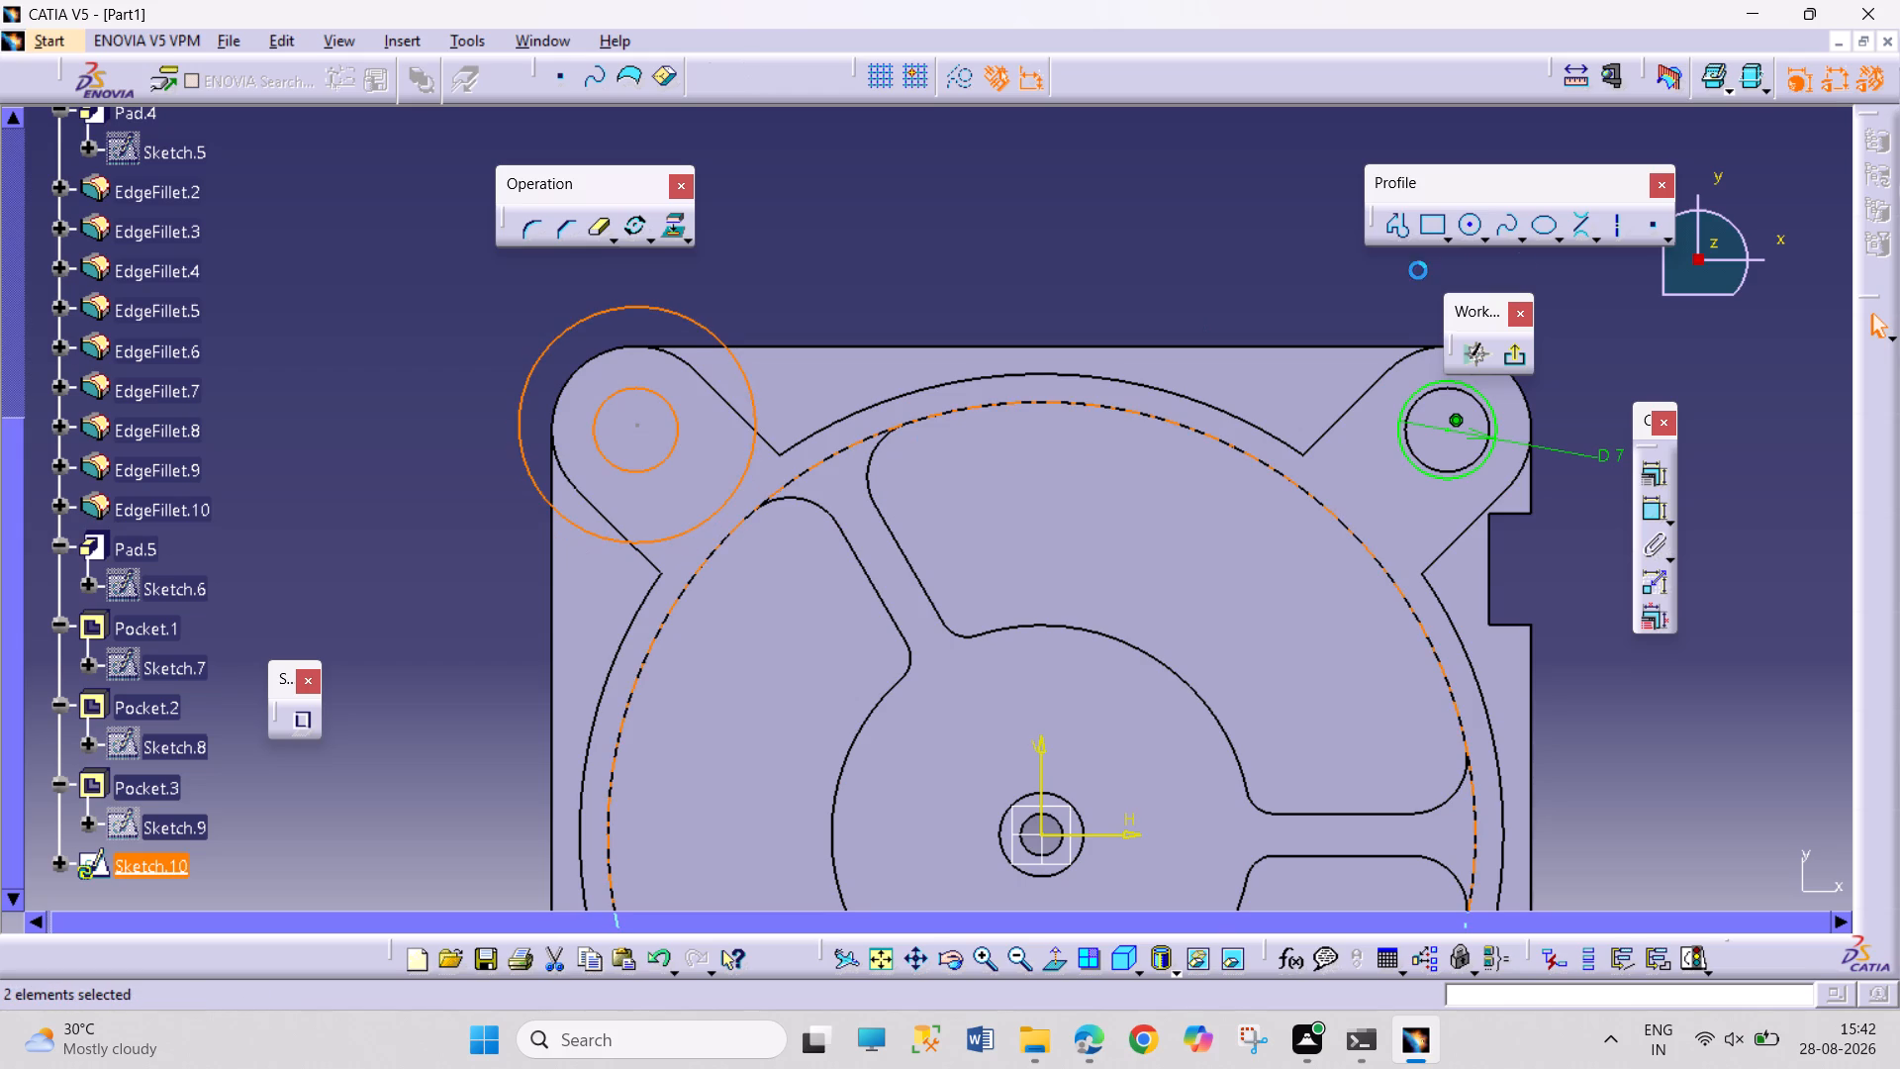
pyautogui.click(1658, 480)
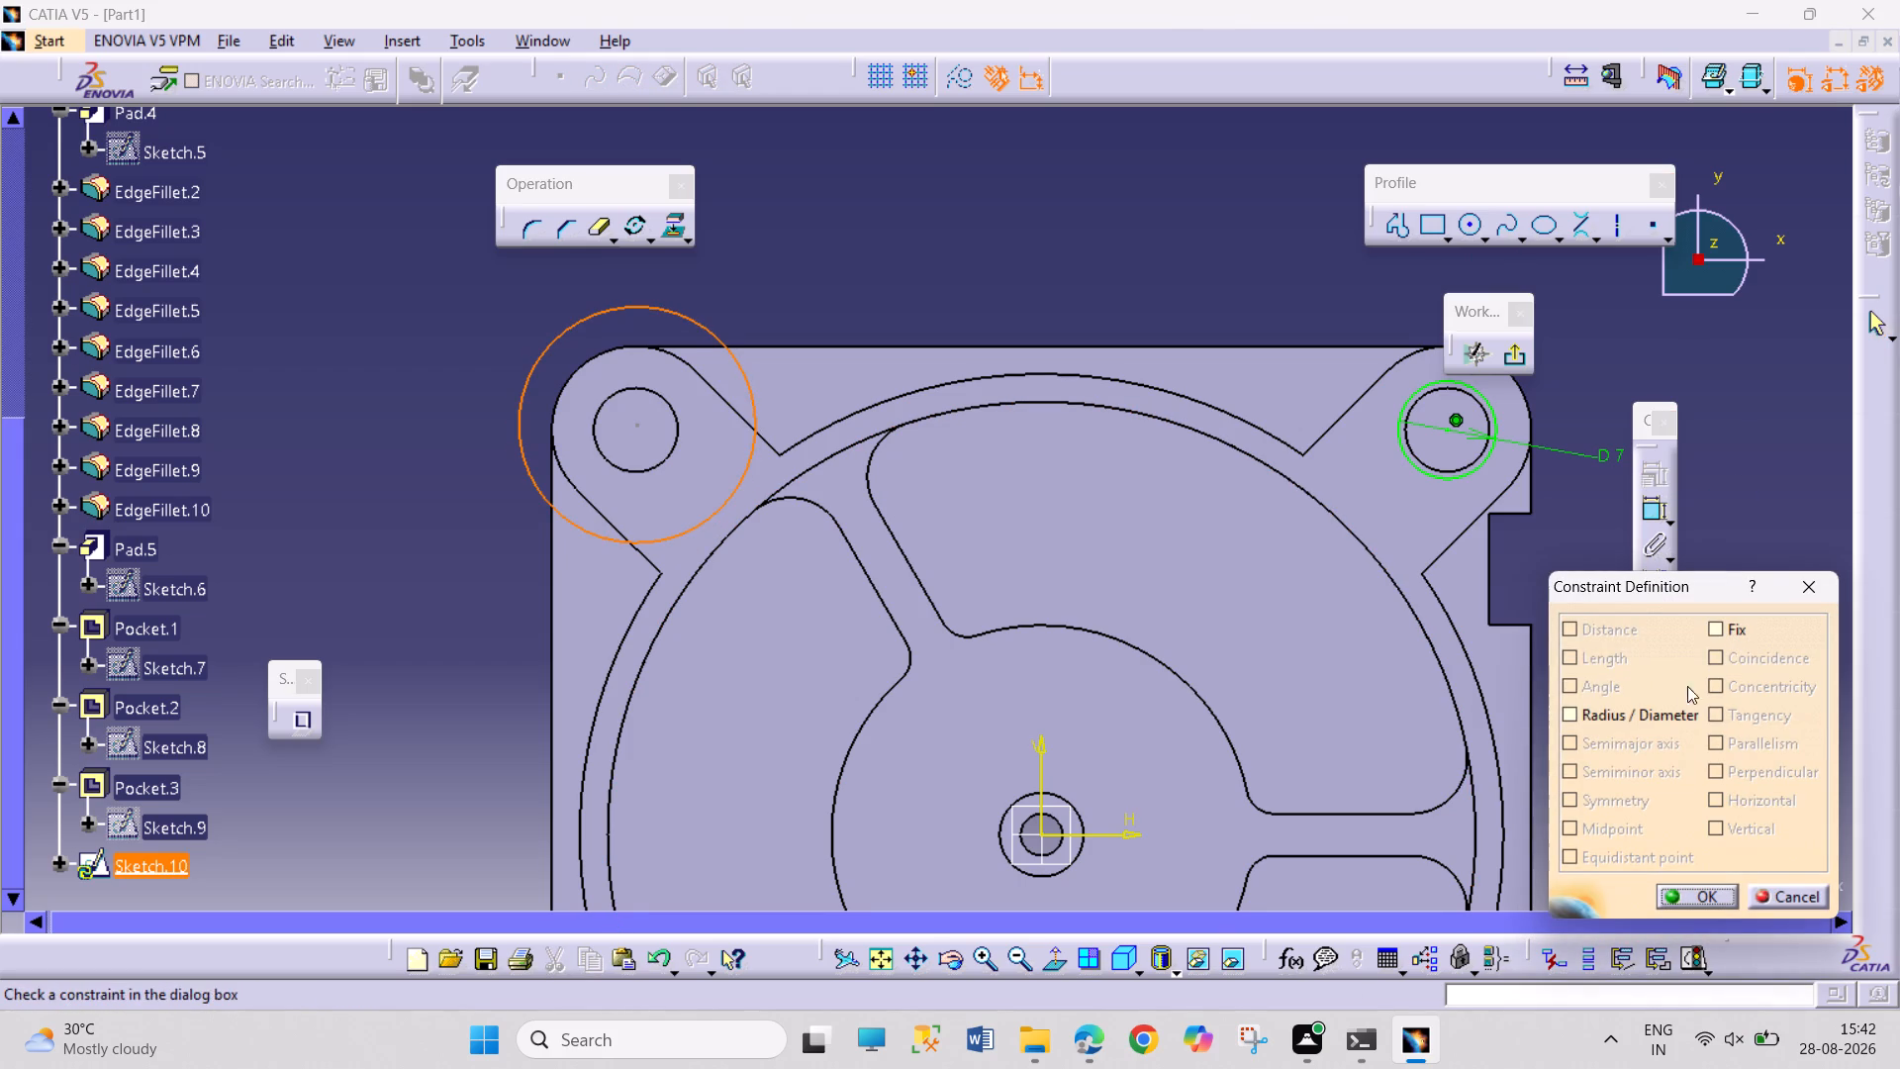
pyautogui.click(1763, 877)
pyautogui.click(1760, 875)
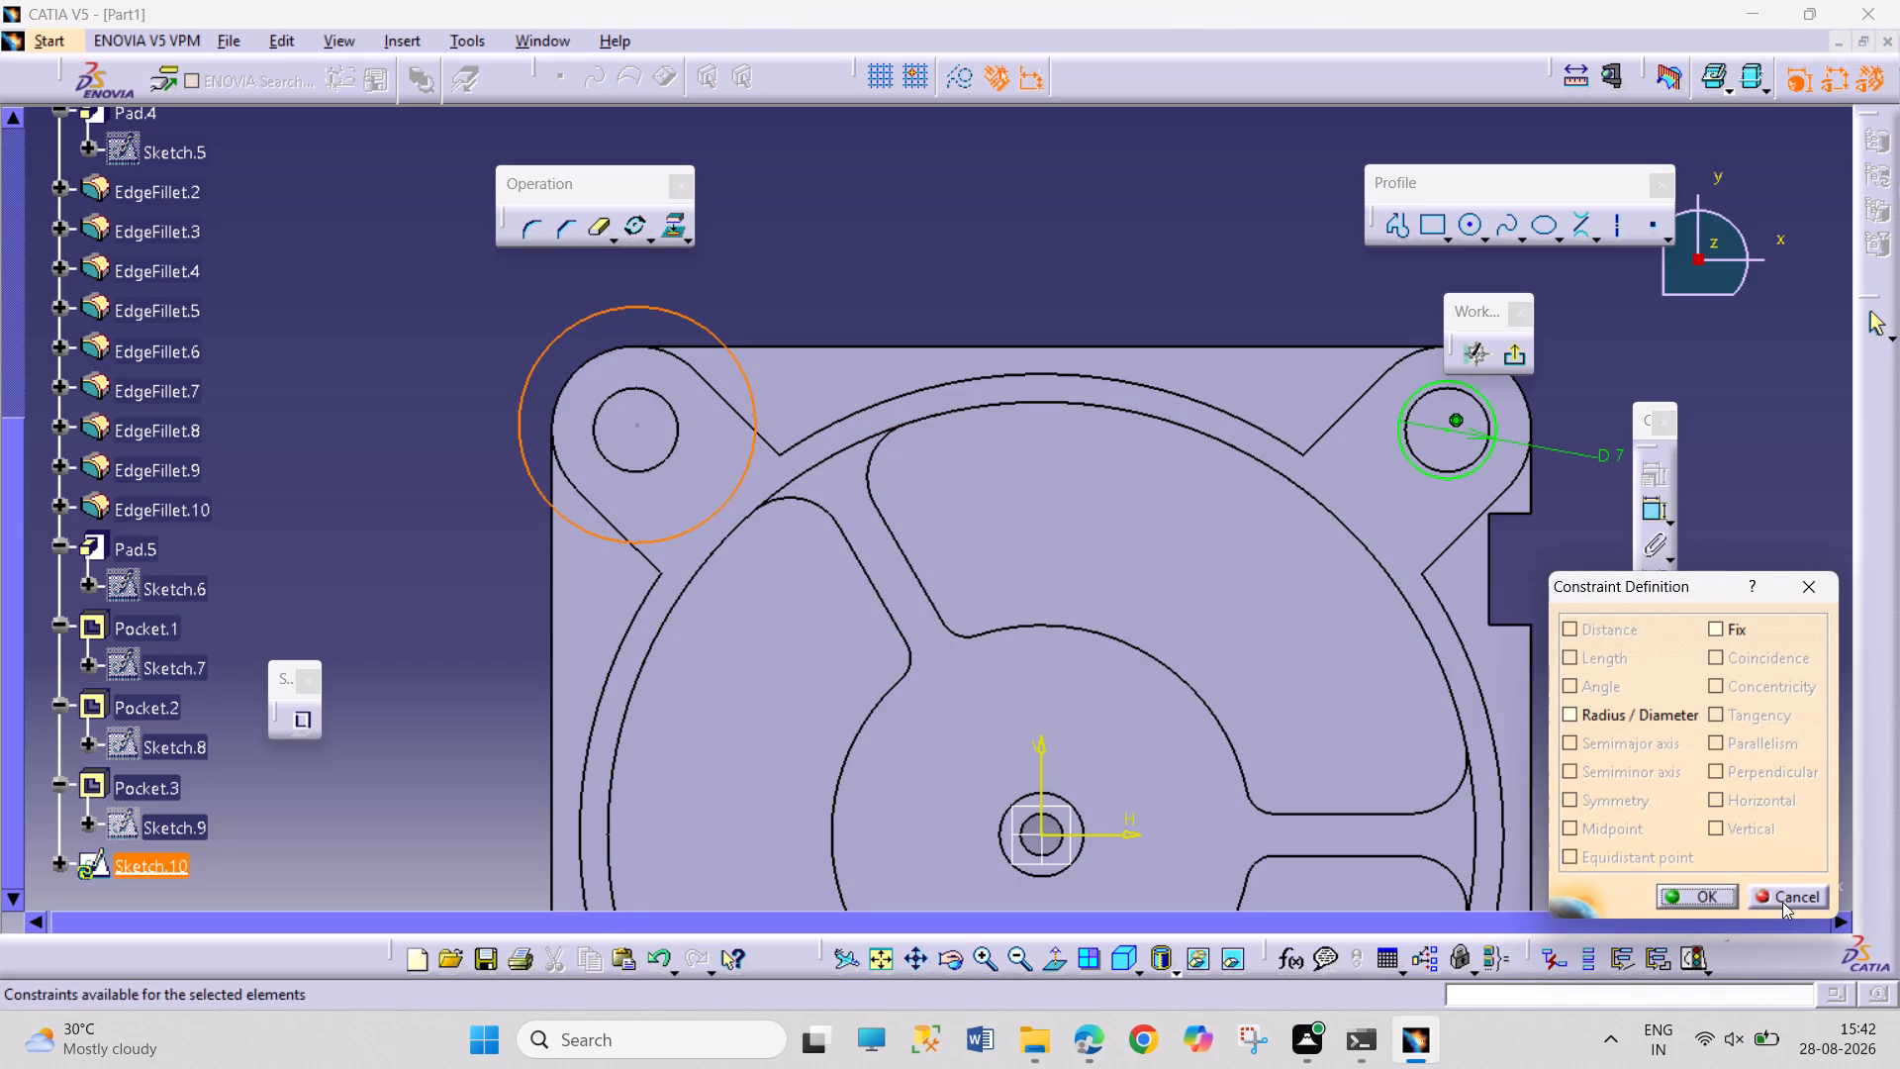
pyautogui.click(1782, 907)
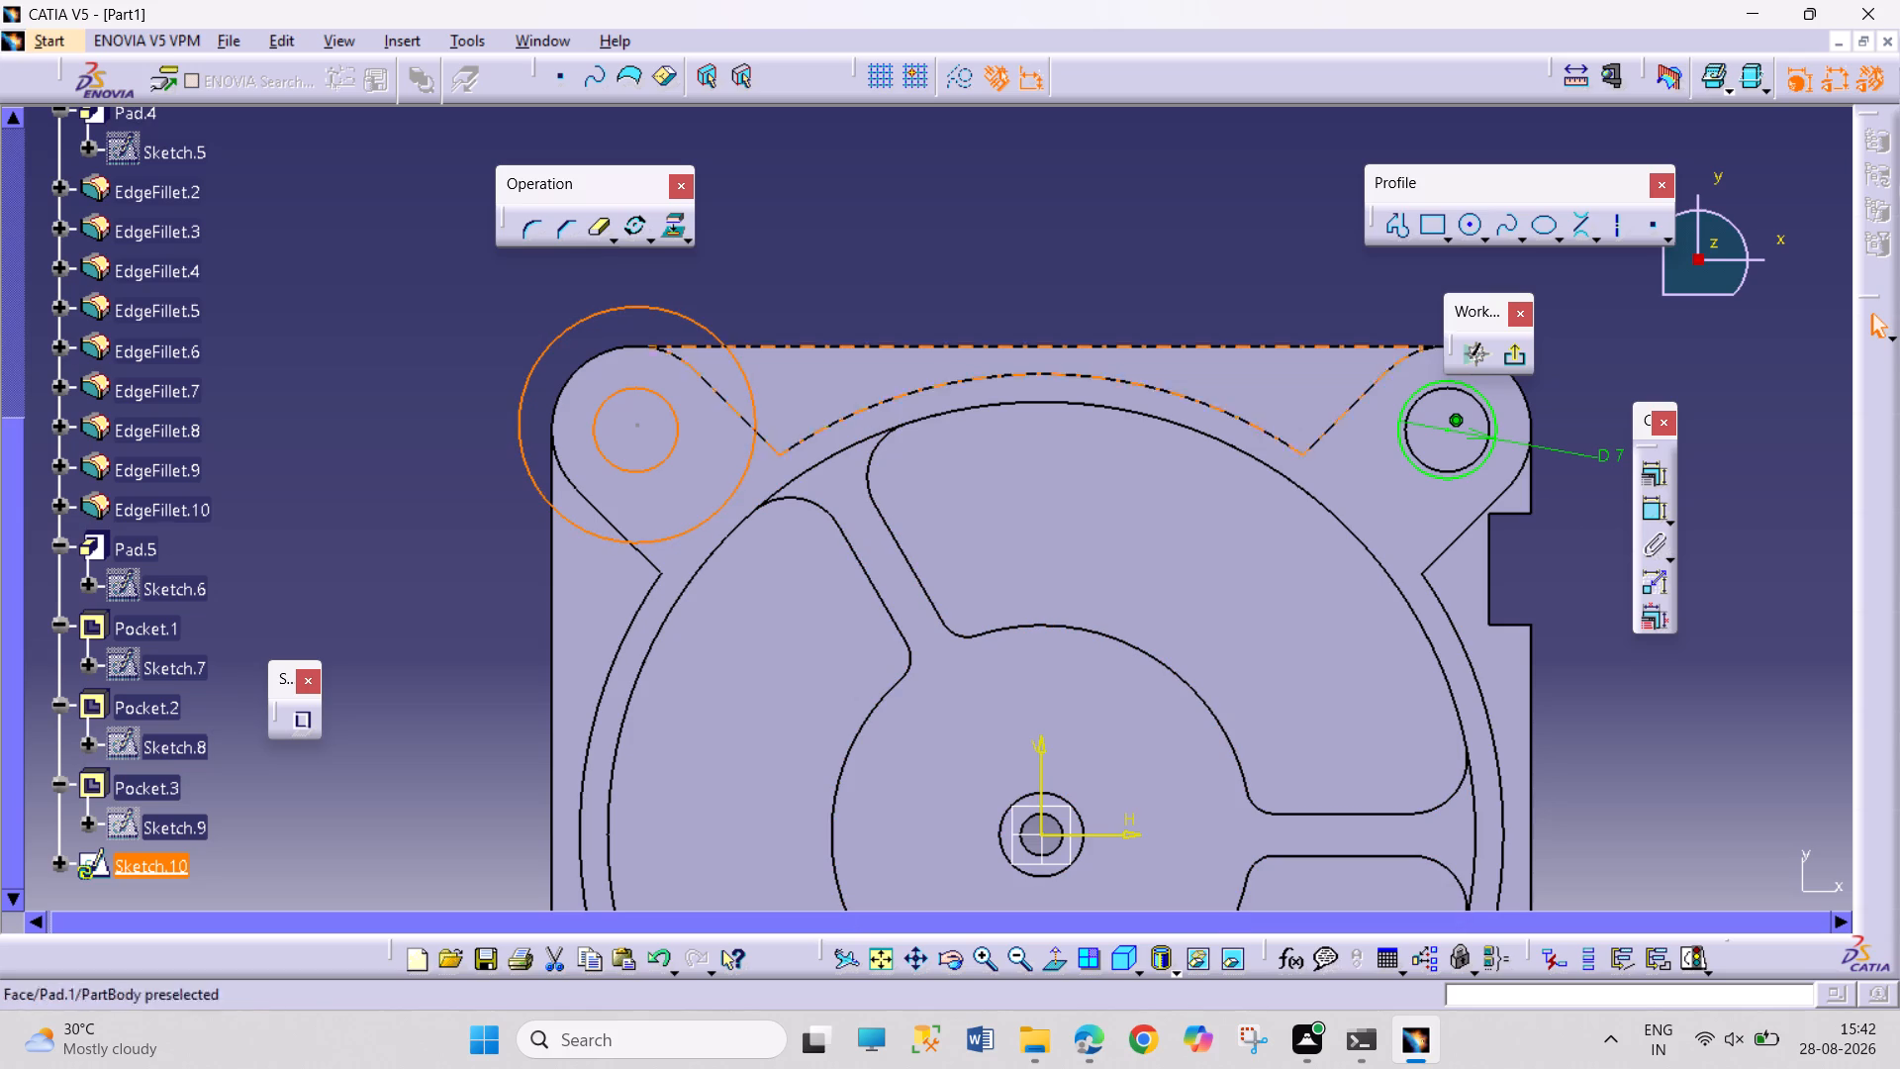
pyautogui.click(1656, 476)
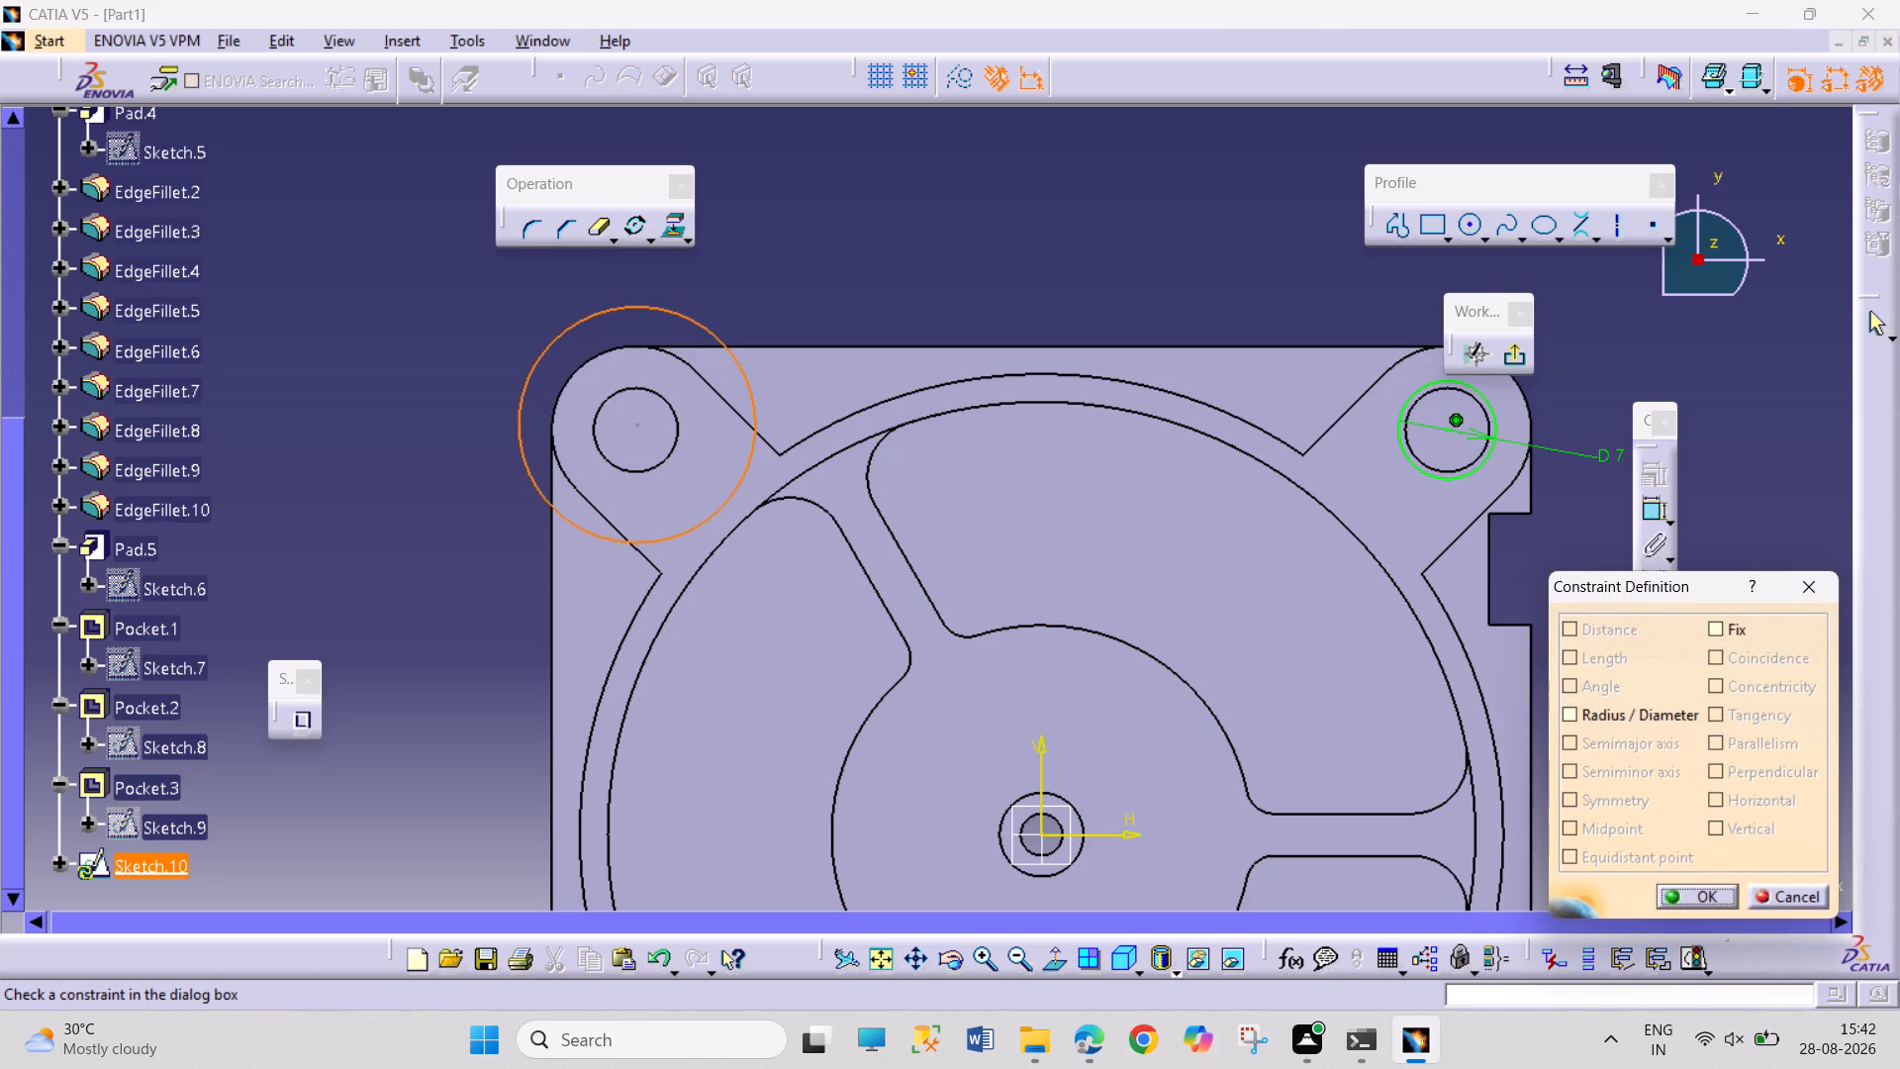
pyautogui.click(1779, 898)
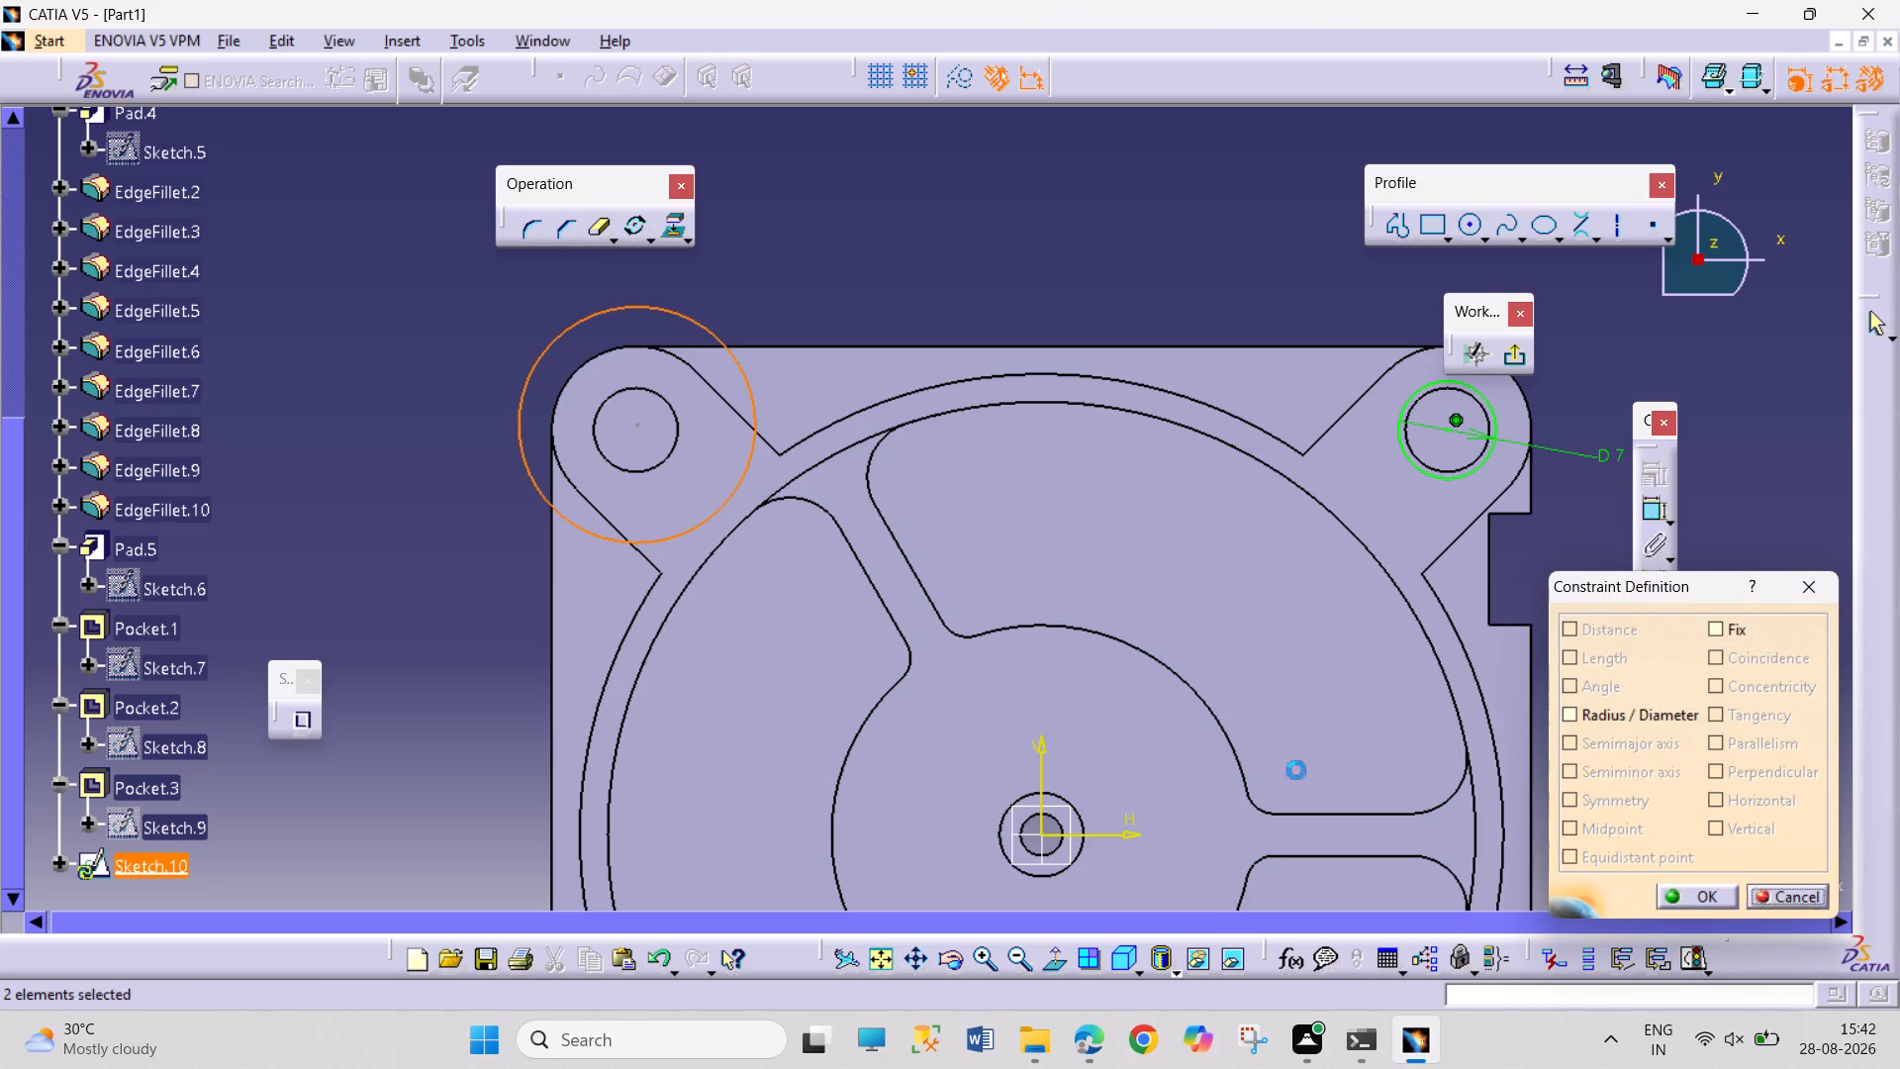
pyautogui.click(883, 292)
# Make the circle at the negative-X, positive-Y corner concentric with that lug's hole edge.
pyautogui.click(666, 398)
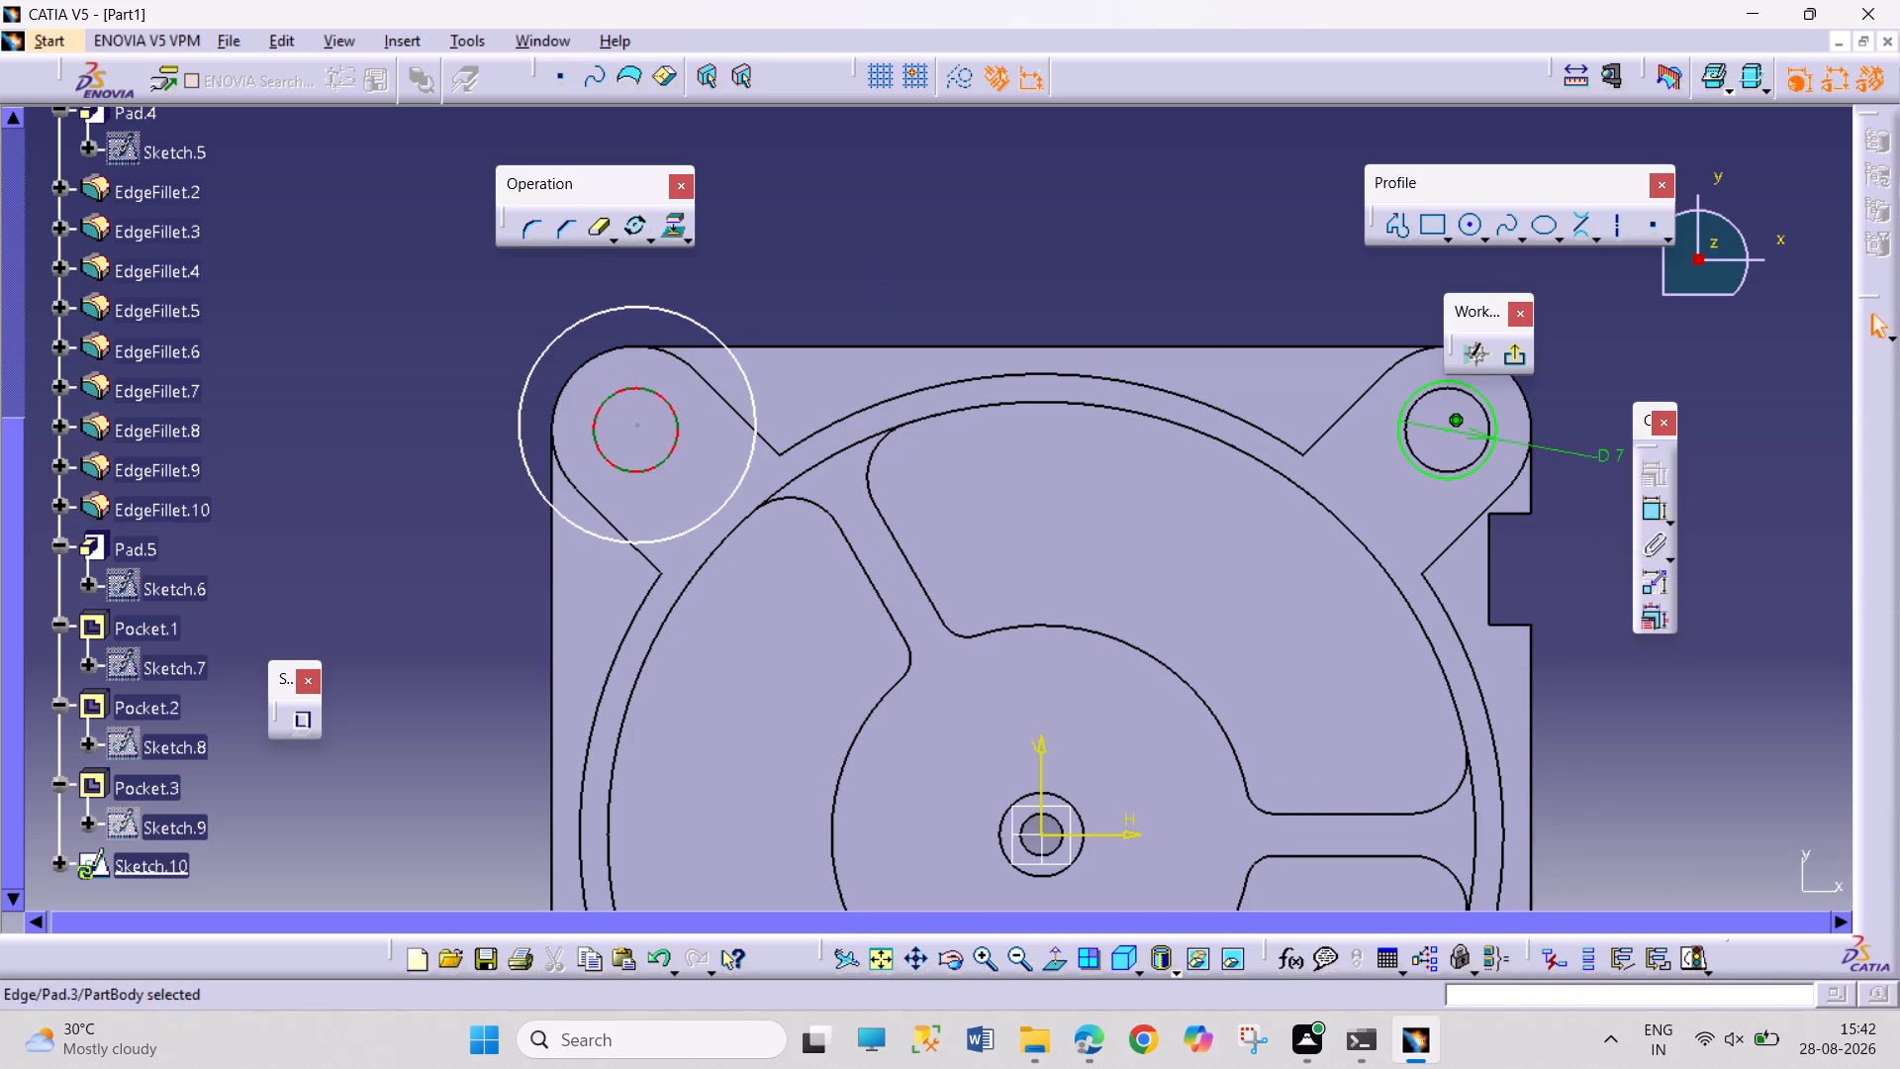
pyautogui.keyDown('ctrl'); pyautogui.click(713, 328); pyautogui.keyUp('ctrl')
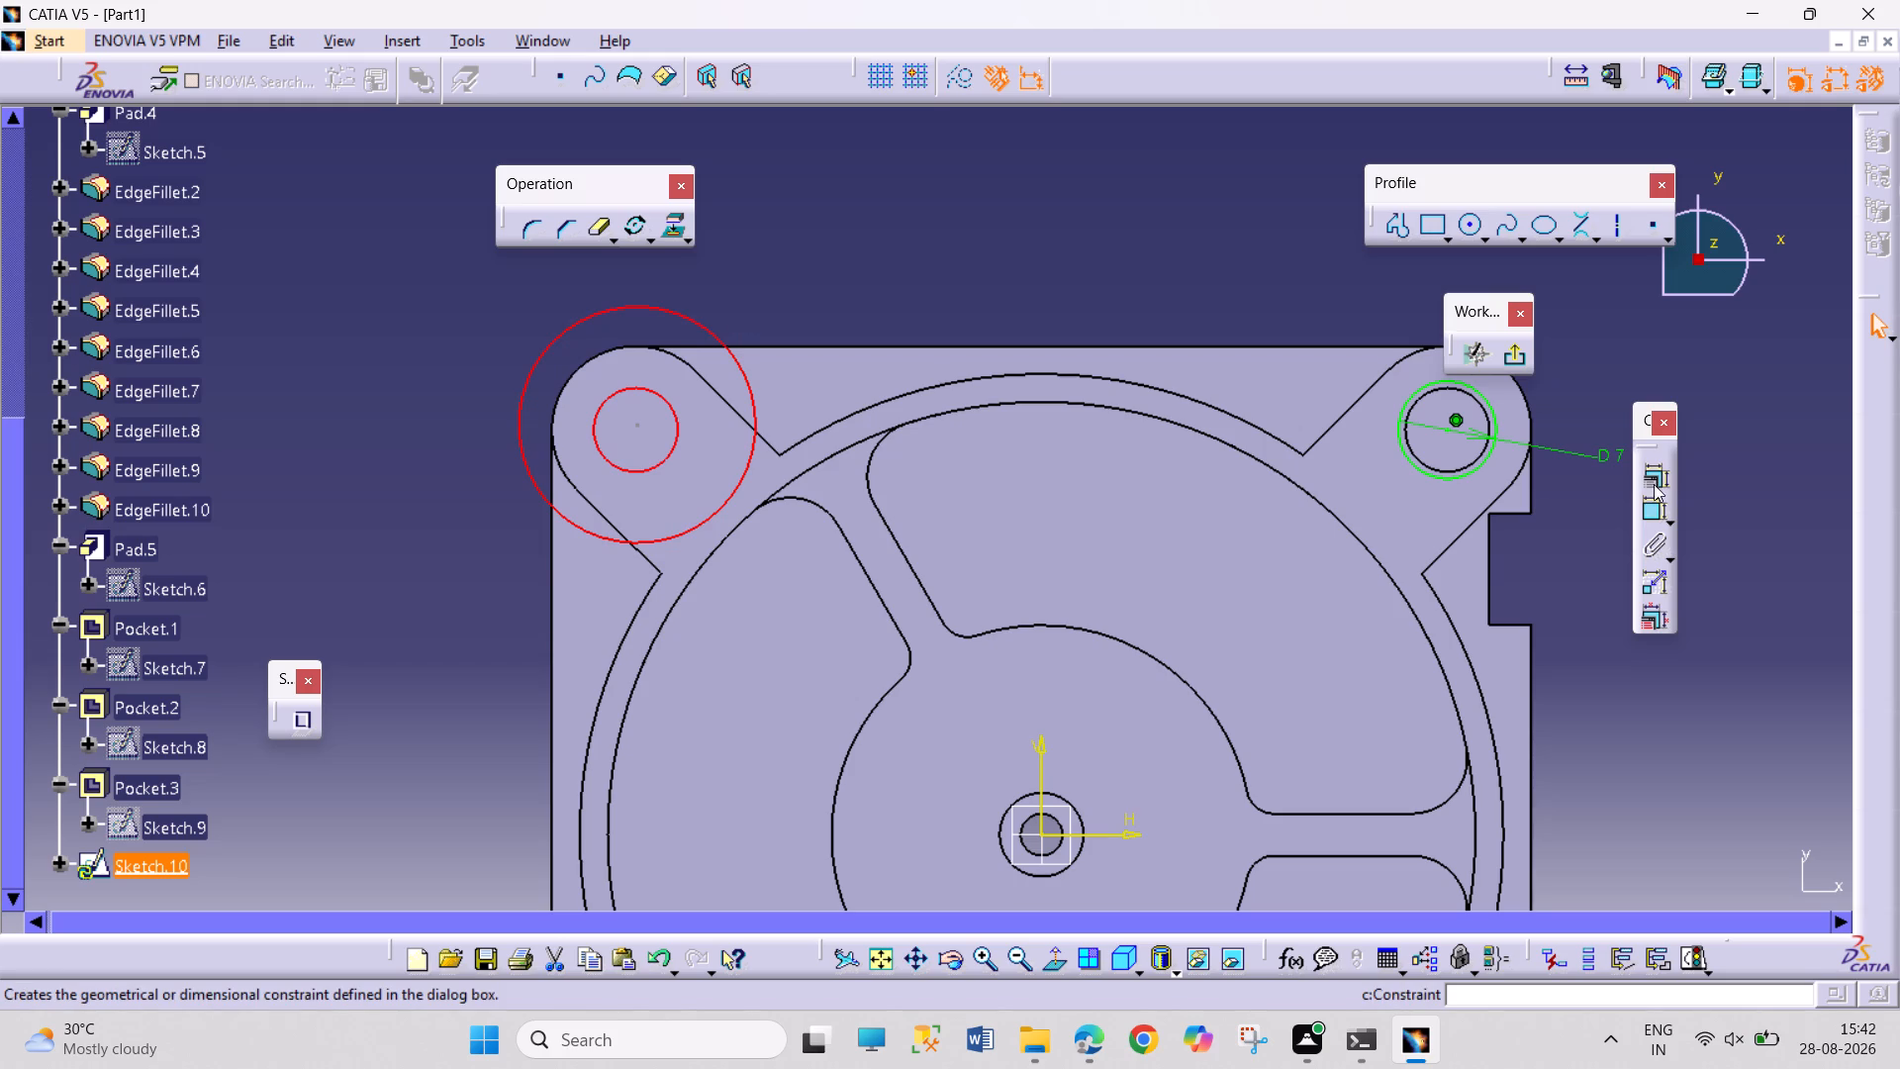
pyautogui.click(1649, 479)
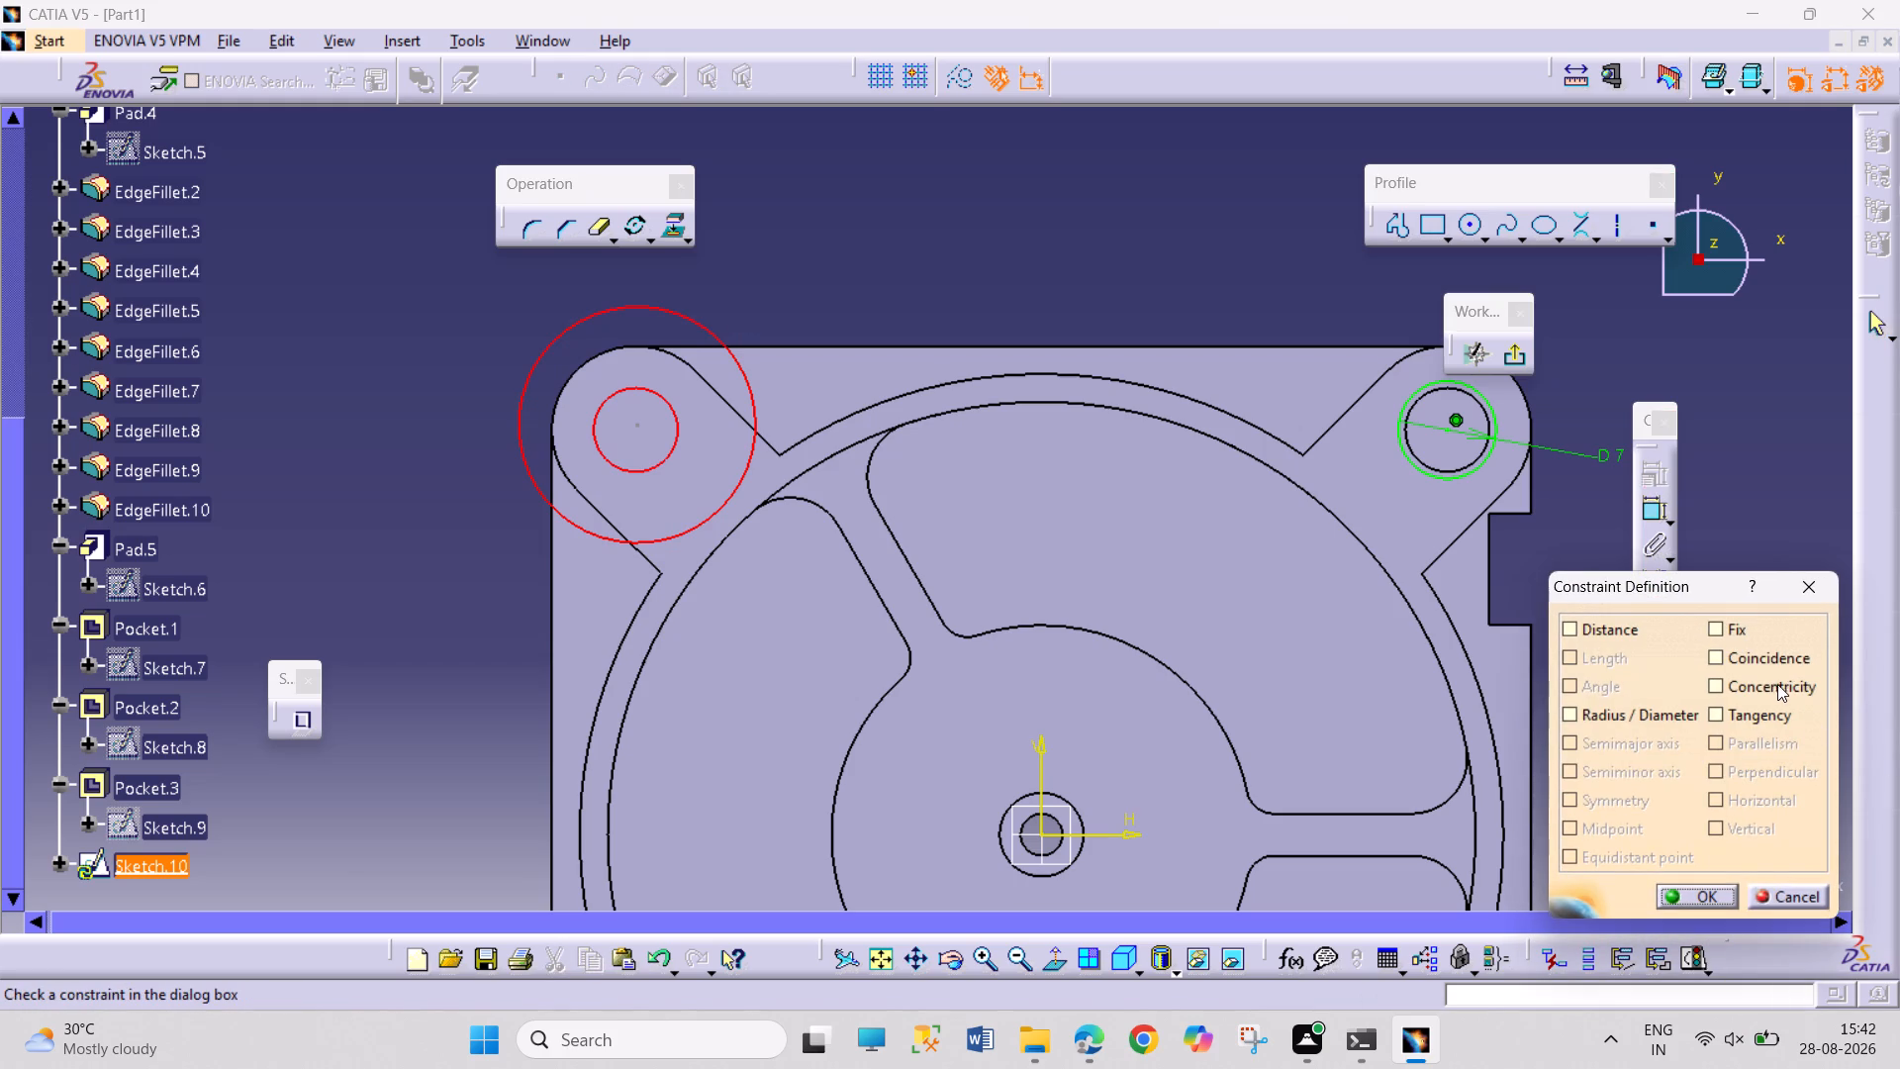
pyautogui.click(1779, 689)
pyautogui.click(1686, 896)
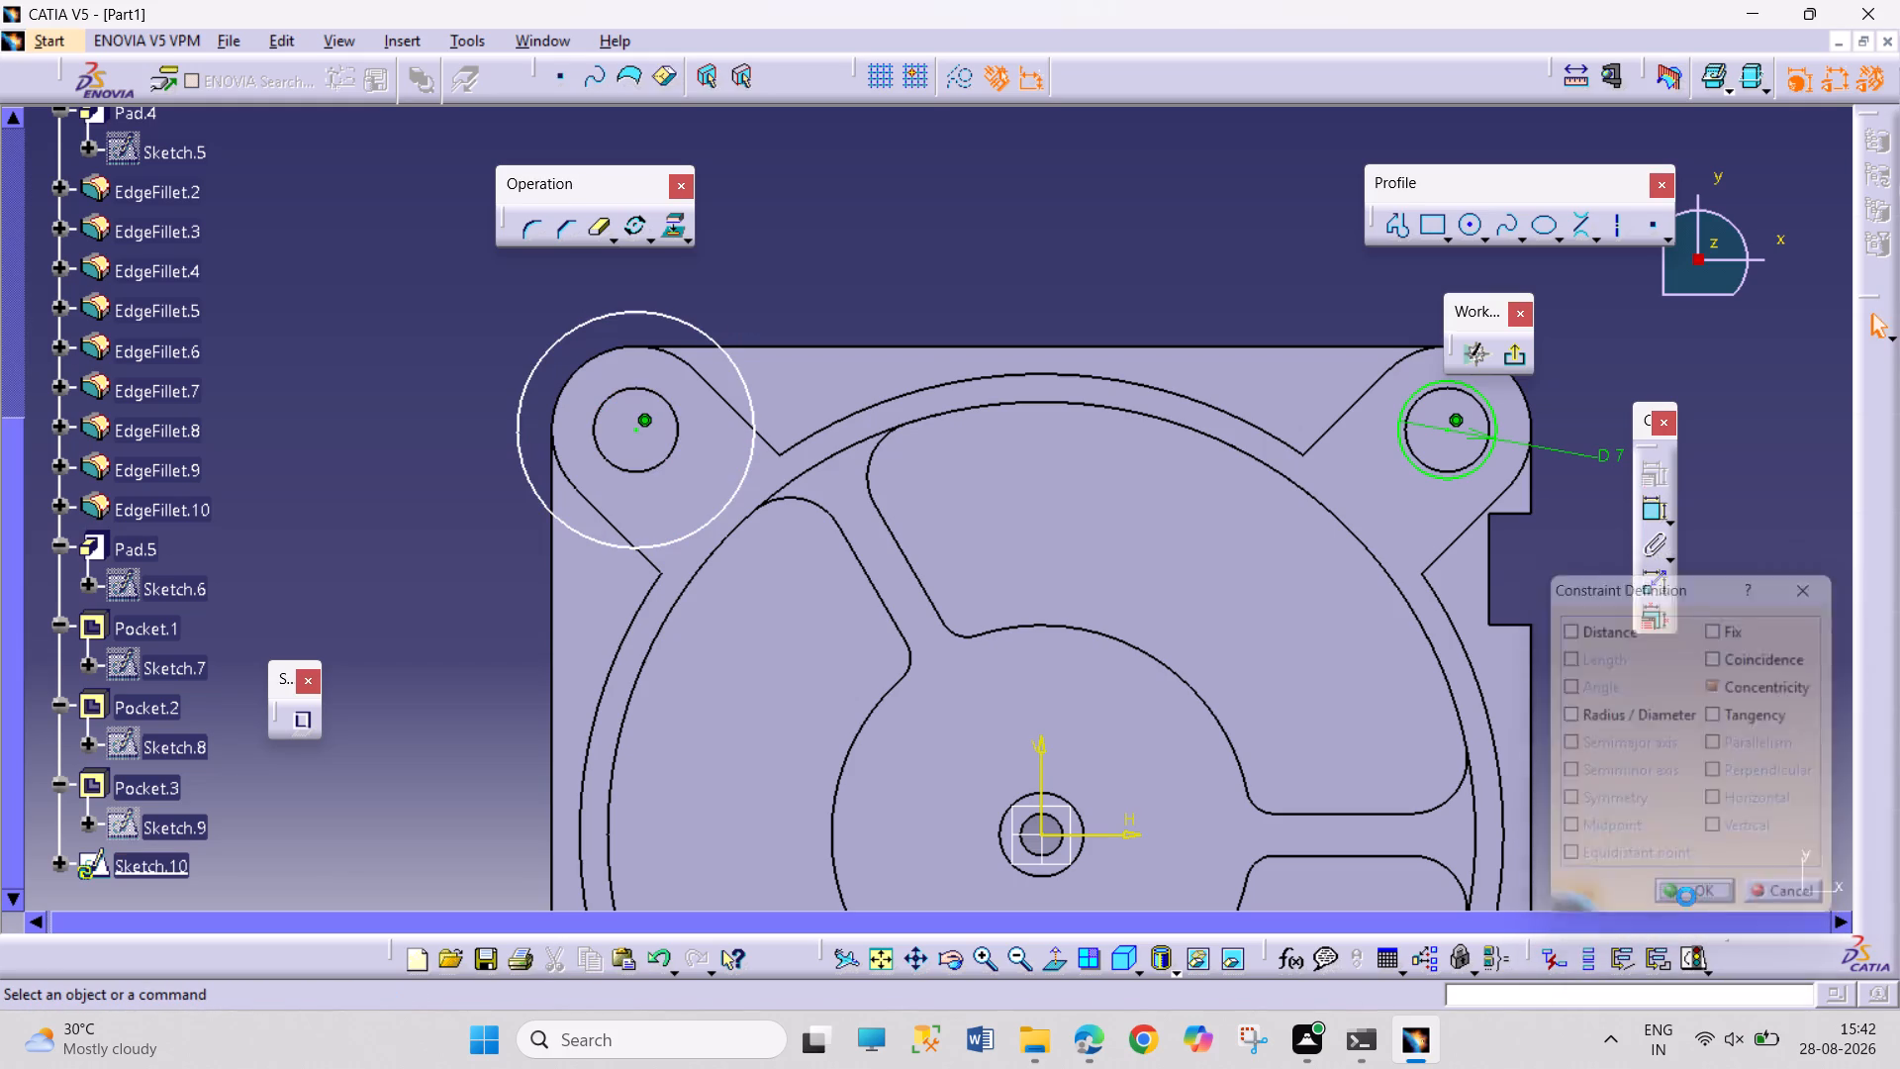
# Dimension the circle at the negative-X, positive-Y corner to a 7 mm diameter and exit the sketch.
pyautogui.click(1654, 515)
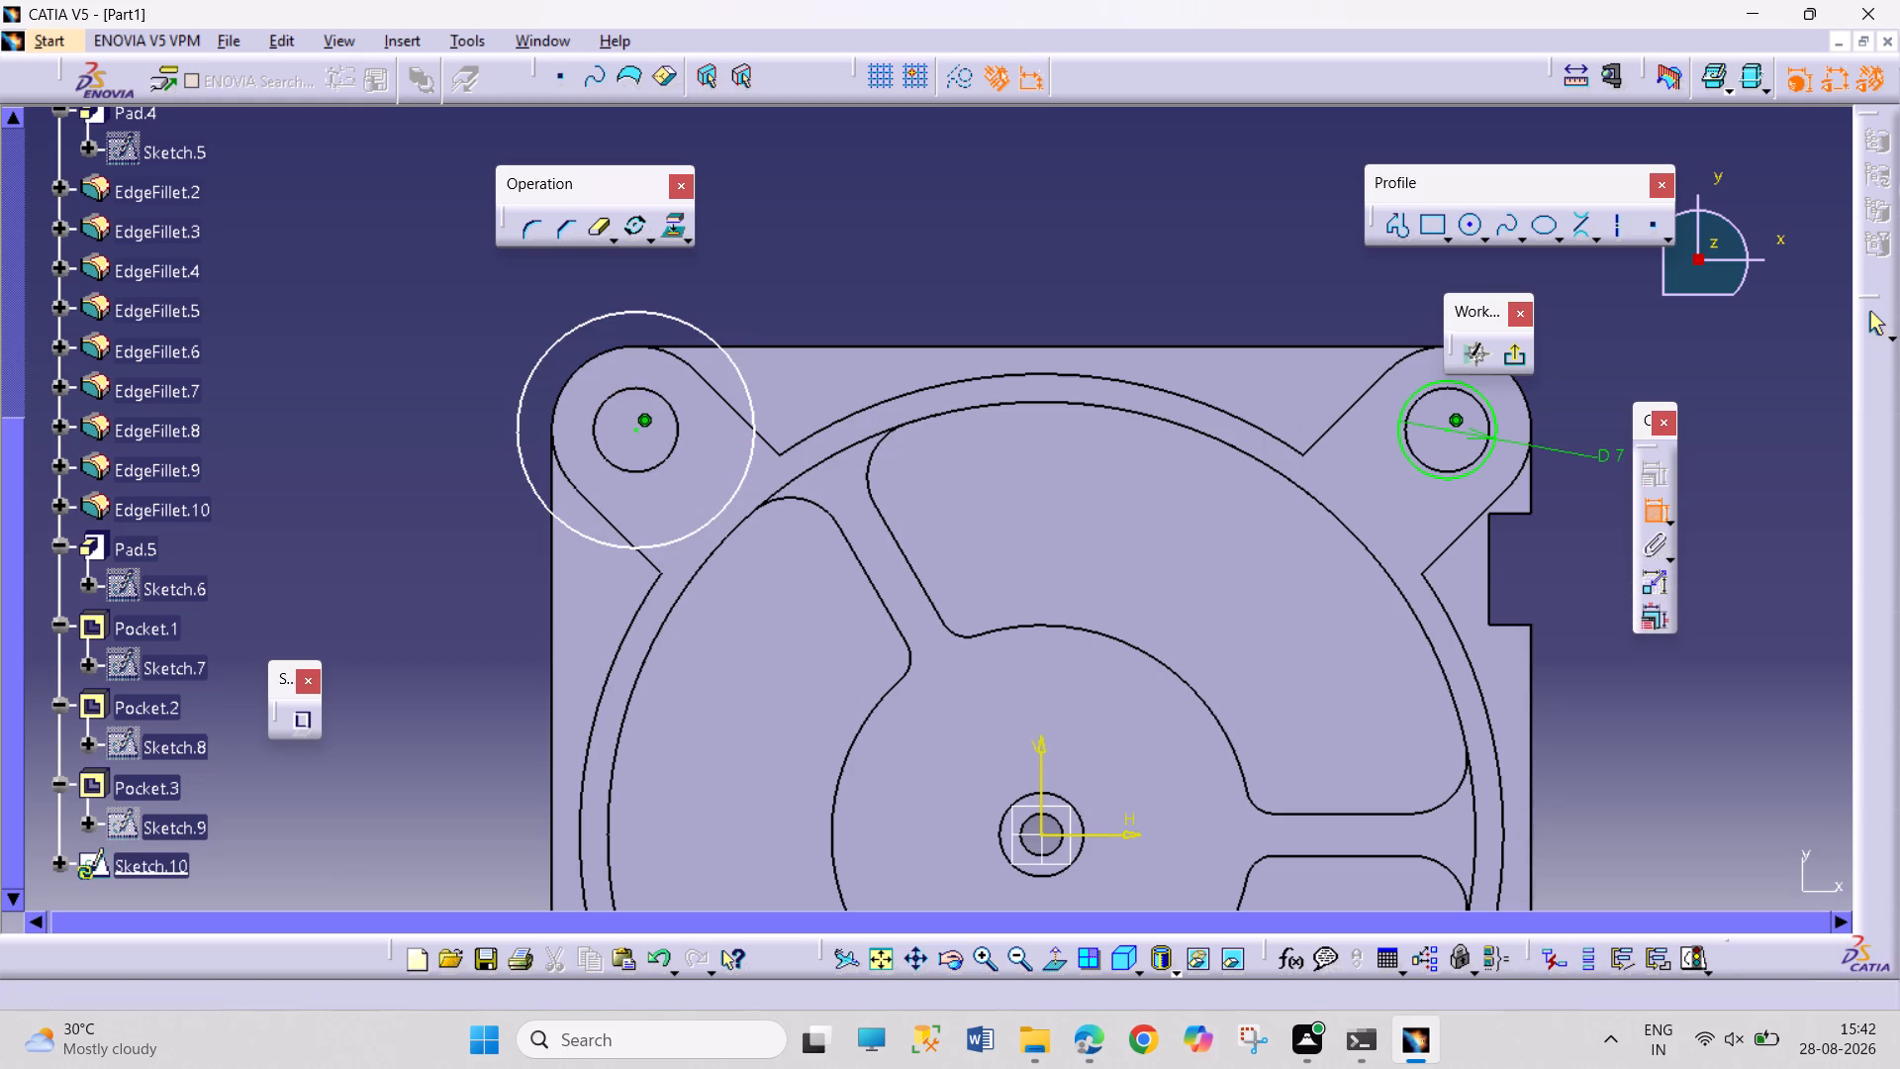
pyautogui.click(726, 352)
pyautogui.click(813, 261)
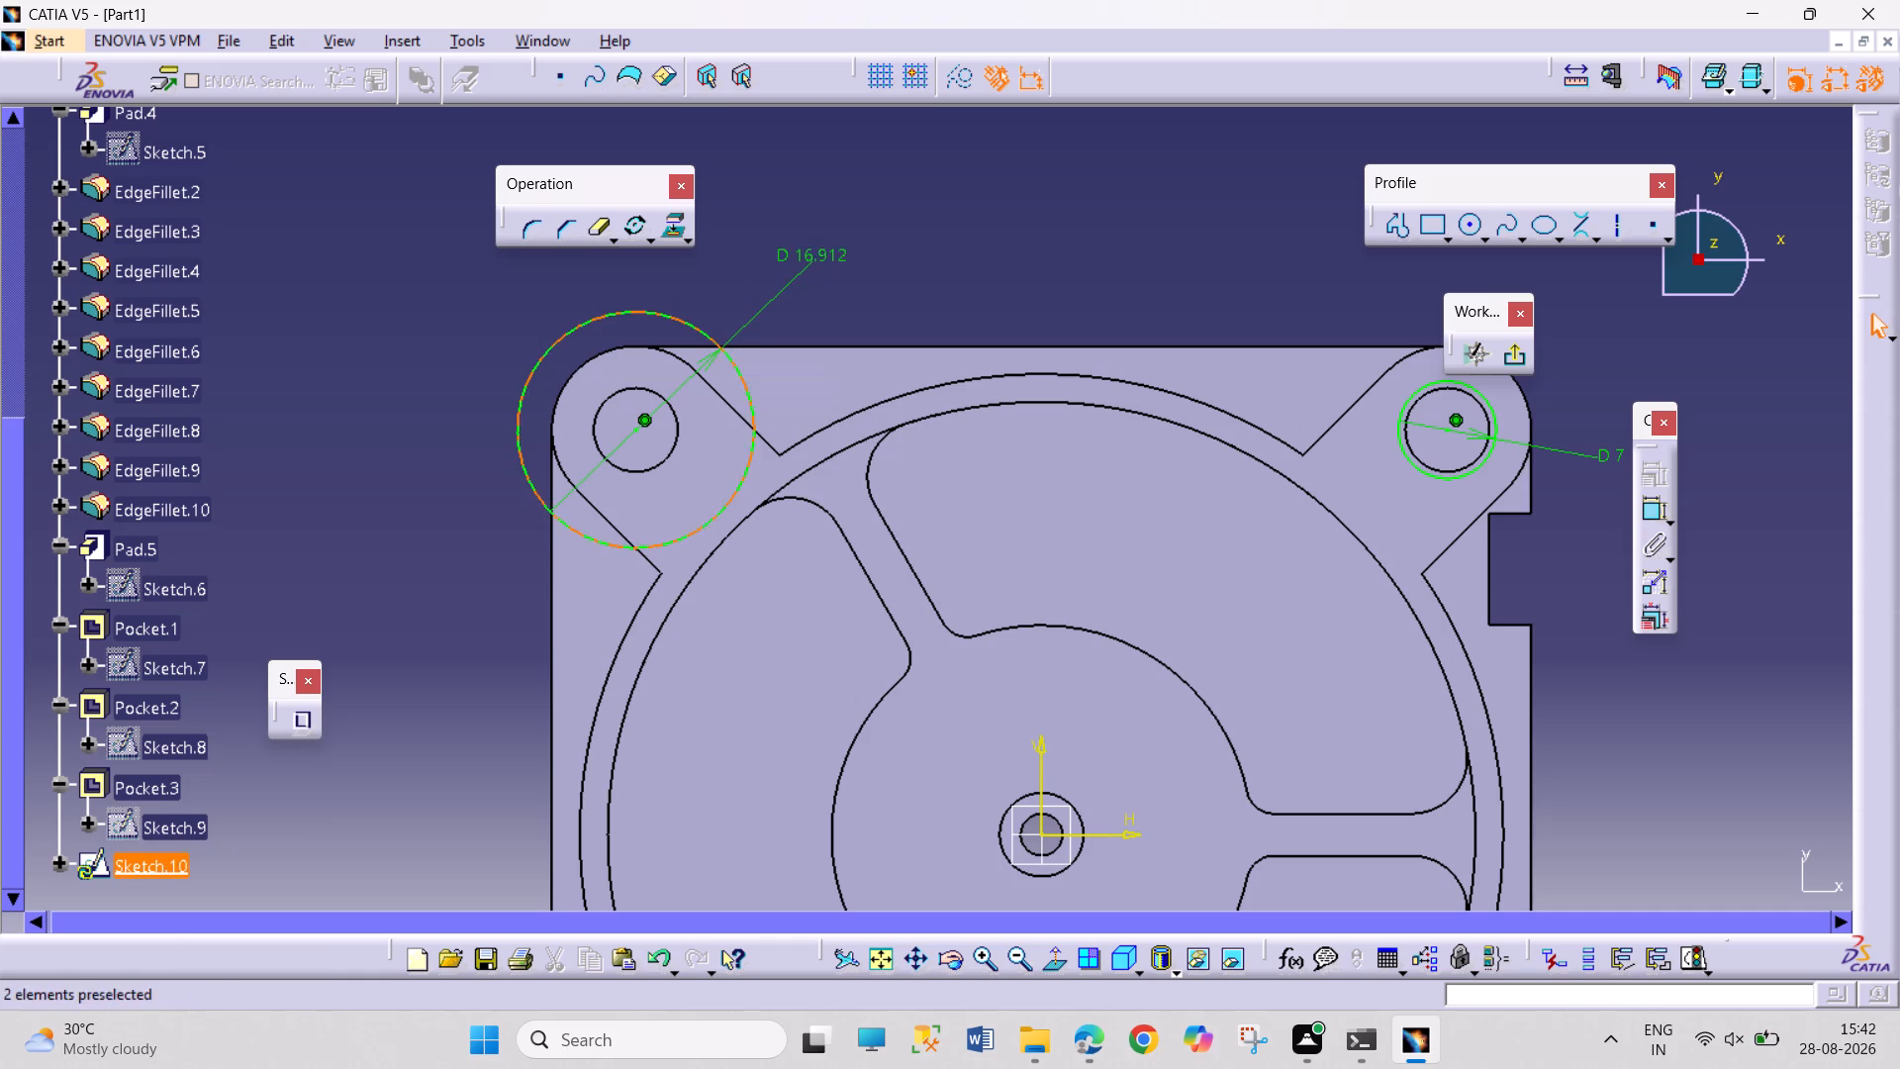
pyautogui.doubleClick(828, 252)
pyautogui.doubleClick(847, 257)
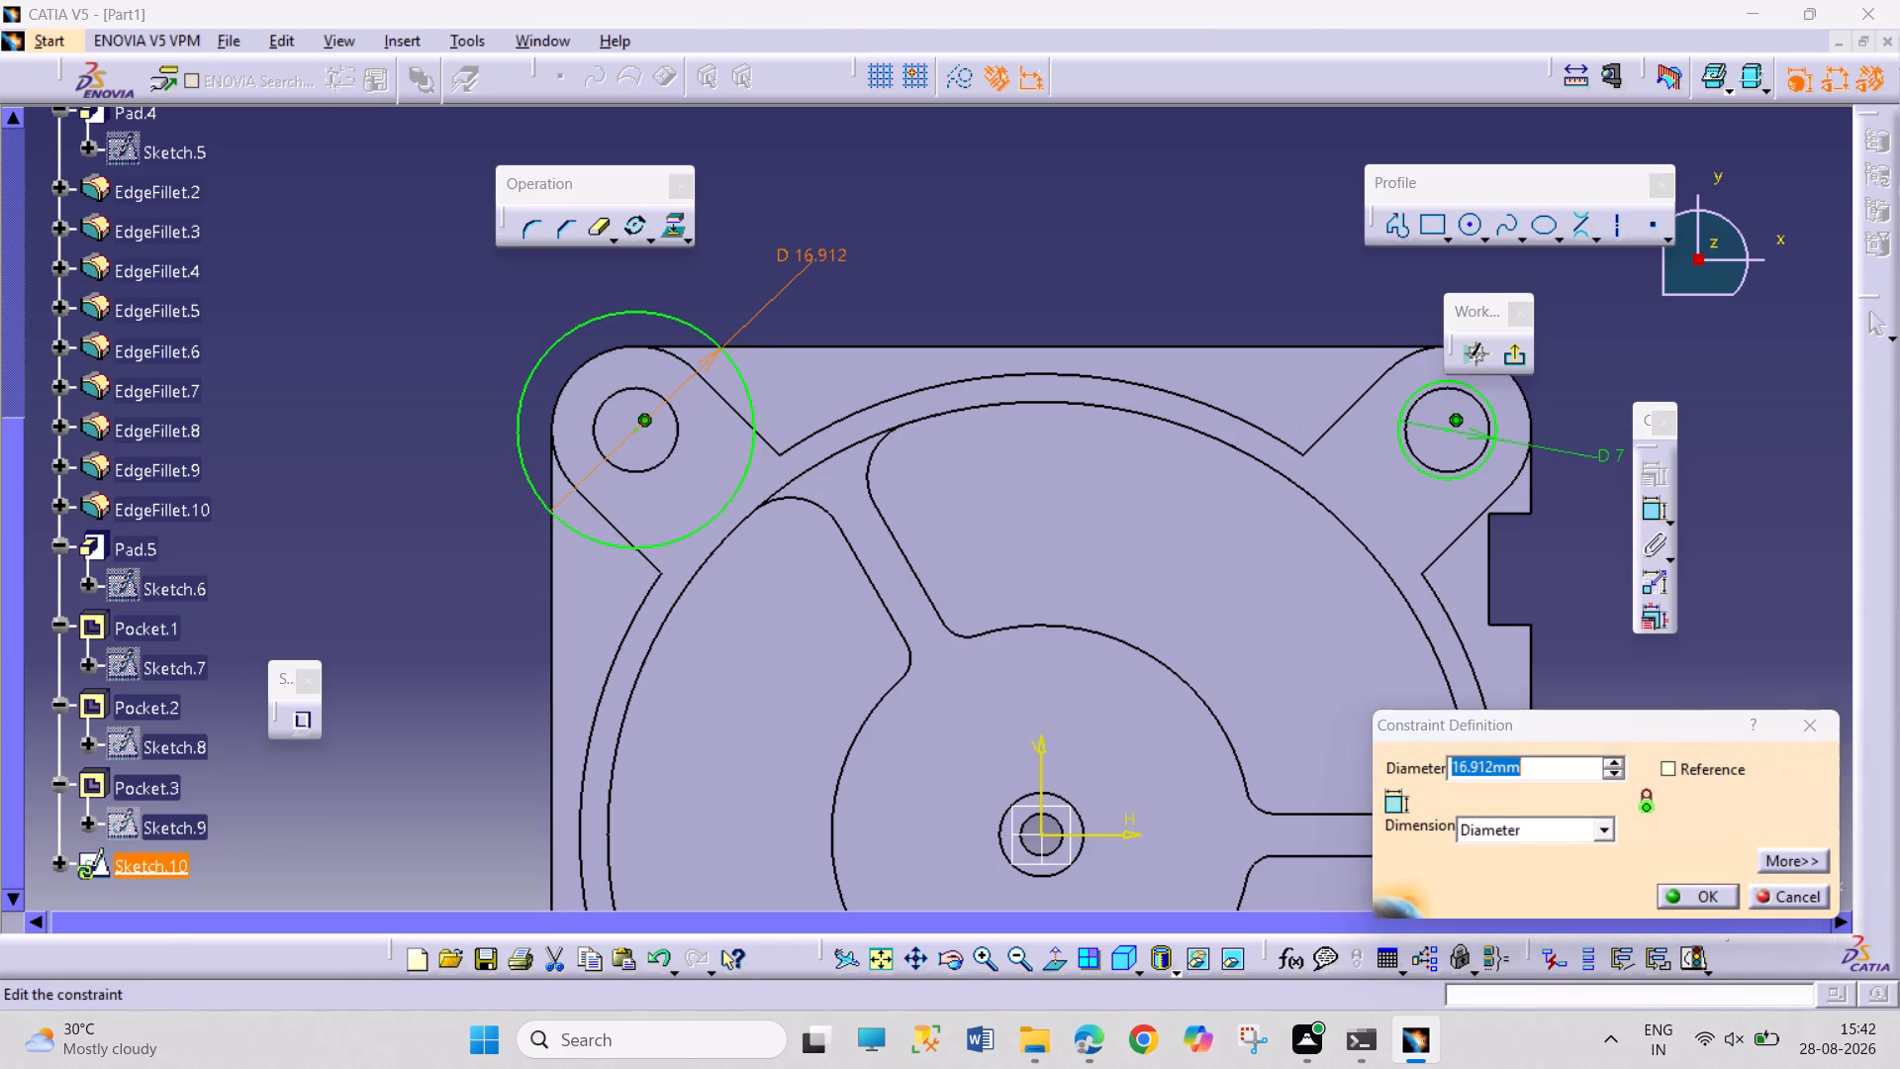
pyautogui.press('7')
pyautogui.press('Return')
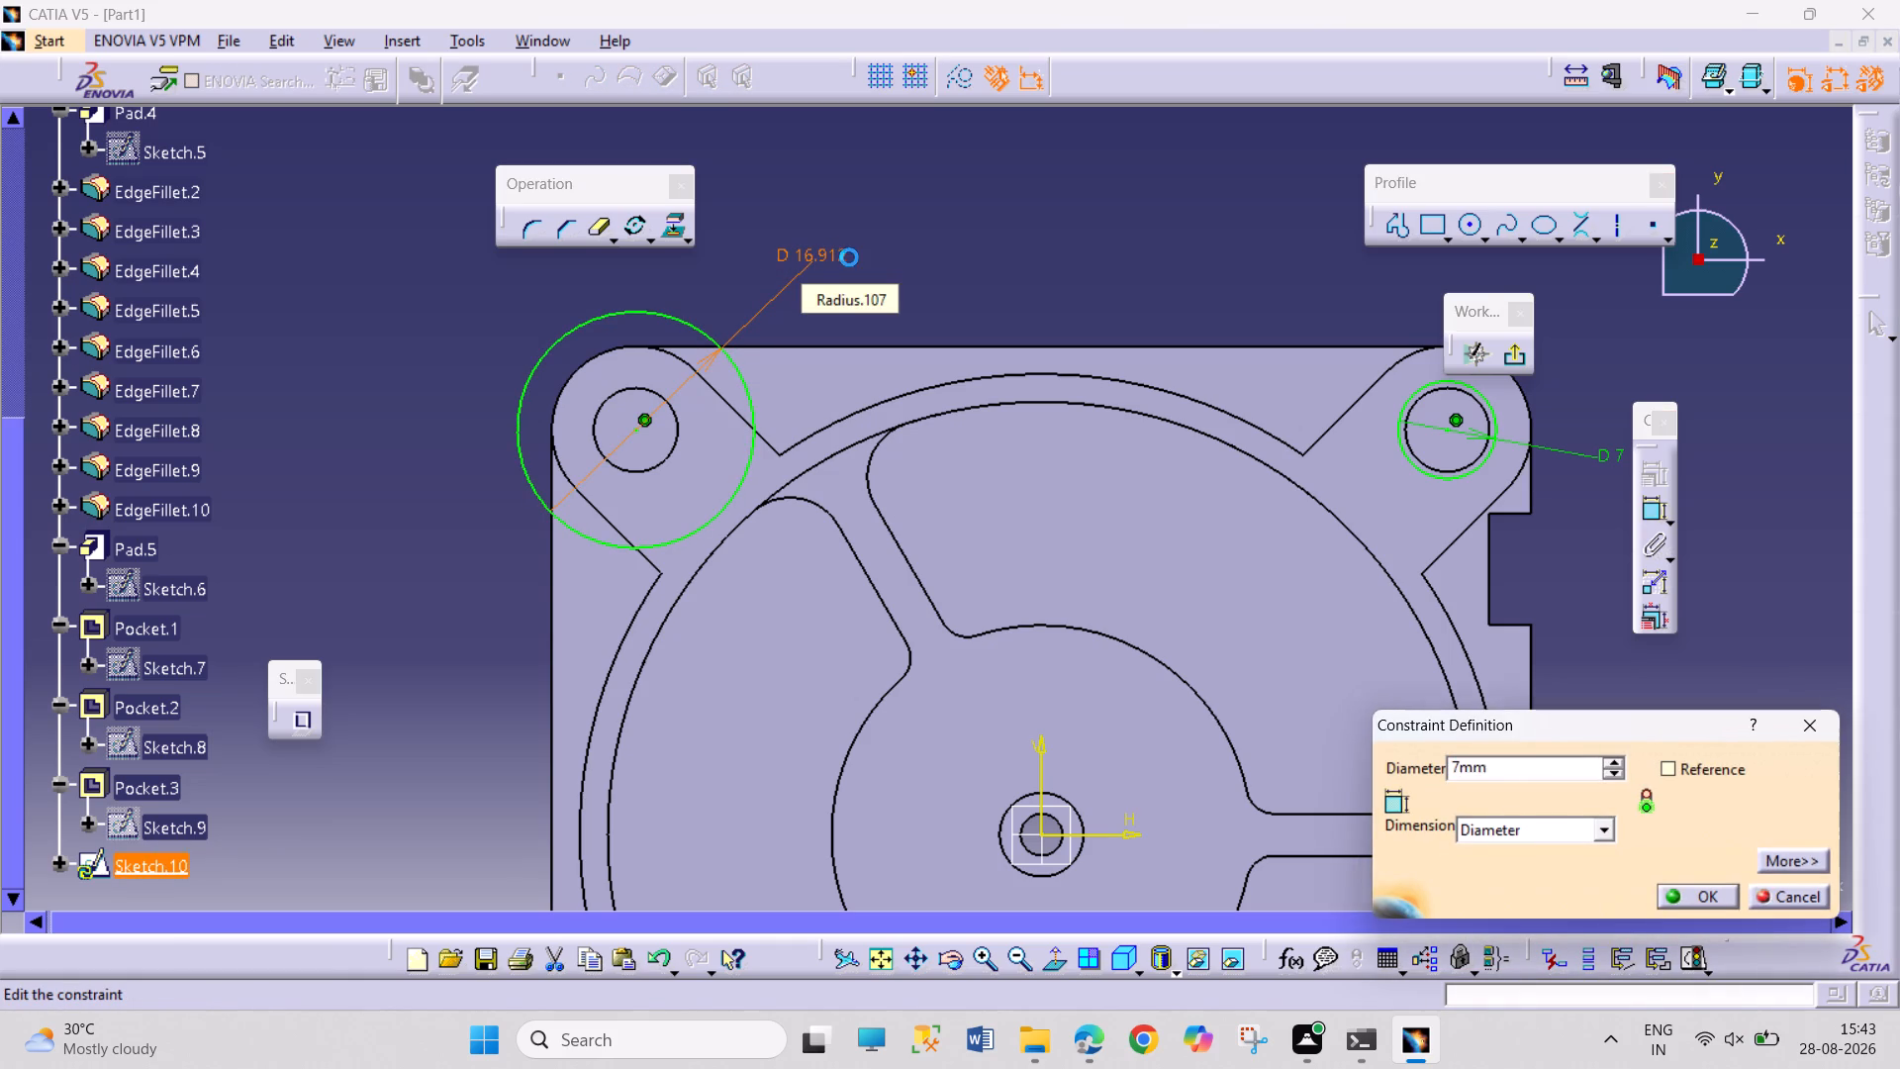
pyautogui.click(919, 258)
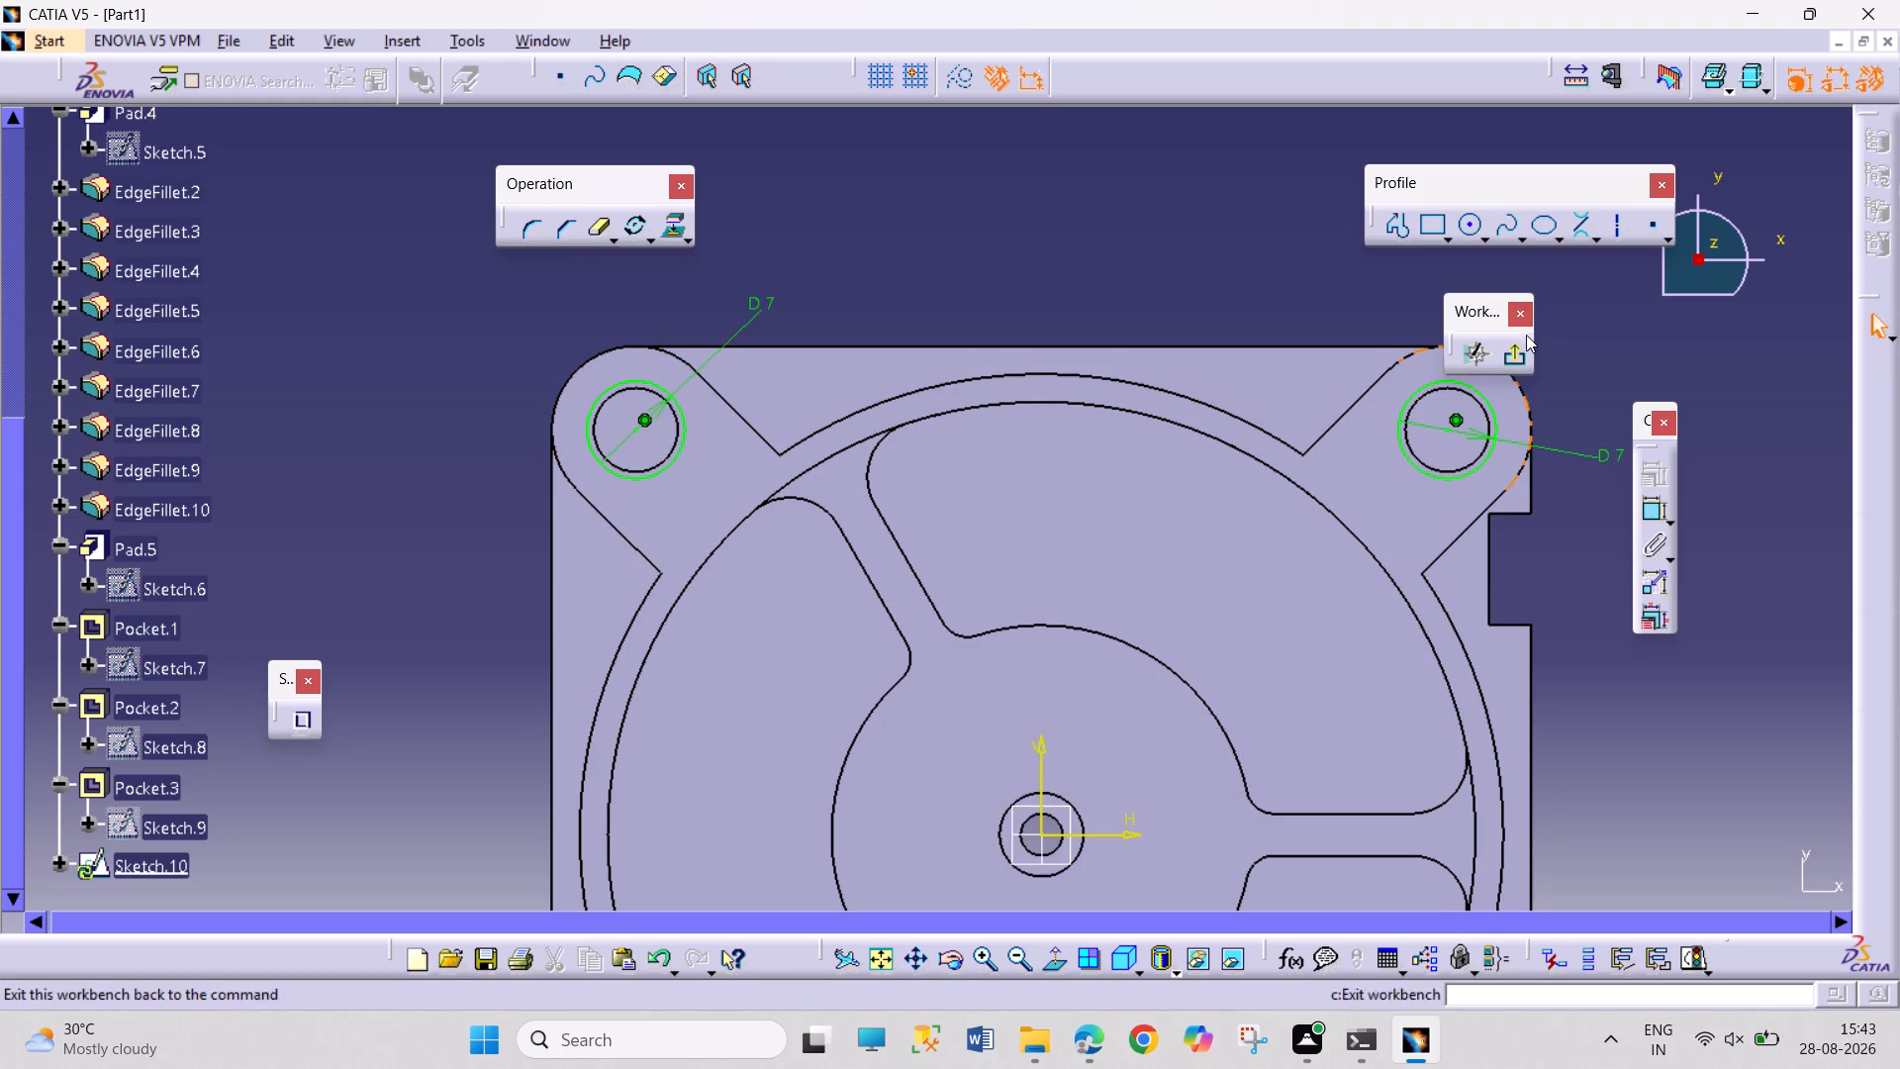
pyautogui.click(1524, 354)
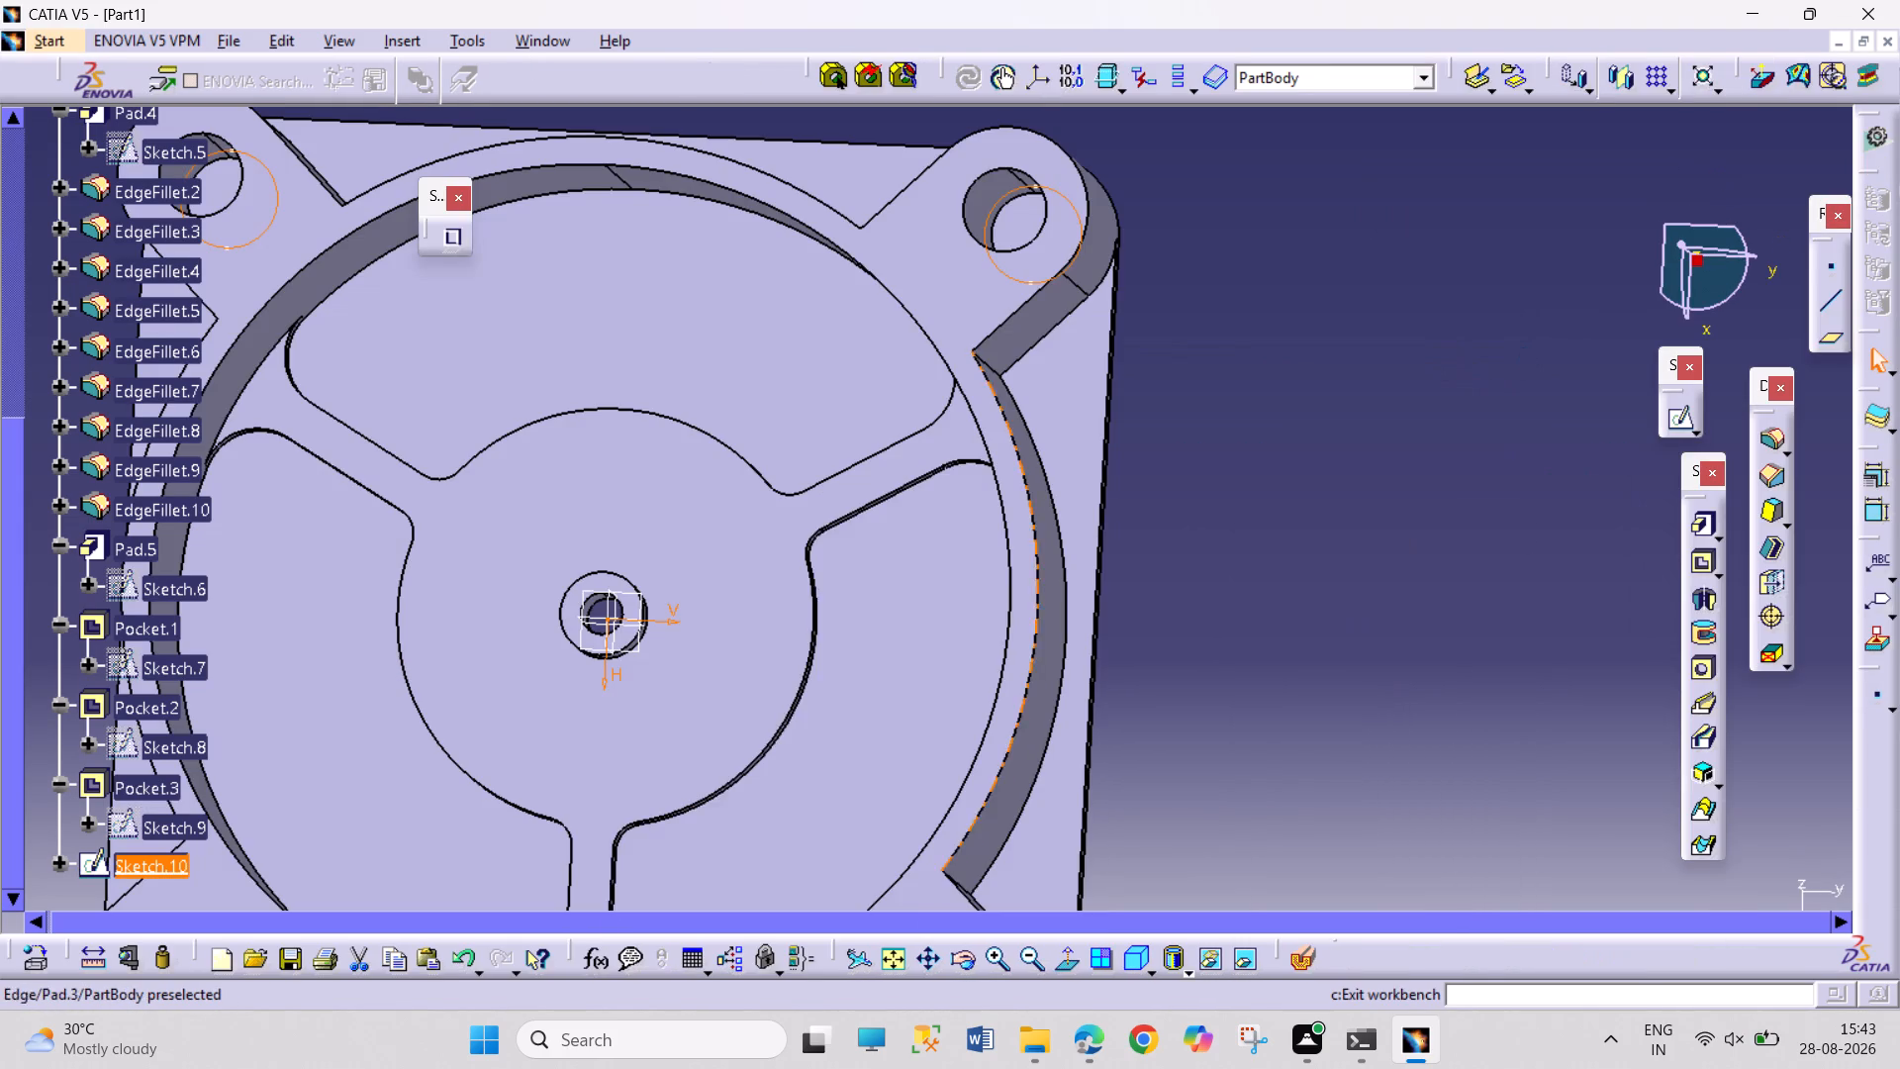
# Pocket the four 7 mm corner circles 2 mm deep, directed toward the square flange's underside.
pyautogui.moveTo(1260, 594); pyautogui.dragTo(914, 565, button='middle')
pyautogui.moveTo(1260, 594); pyautogui.dragTo(711, 565, button='right')
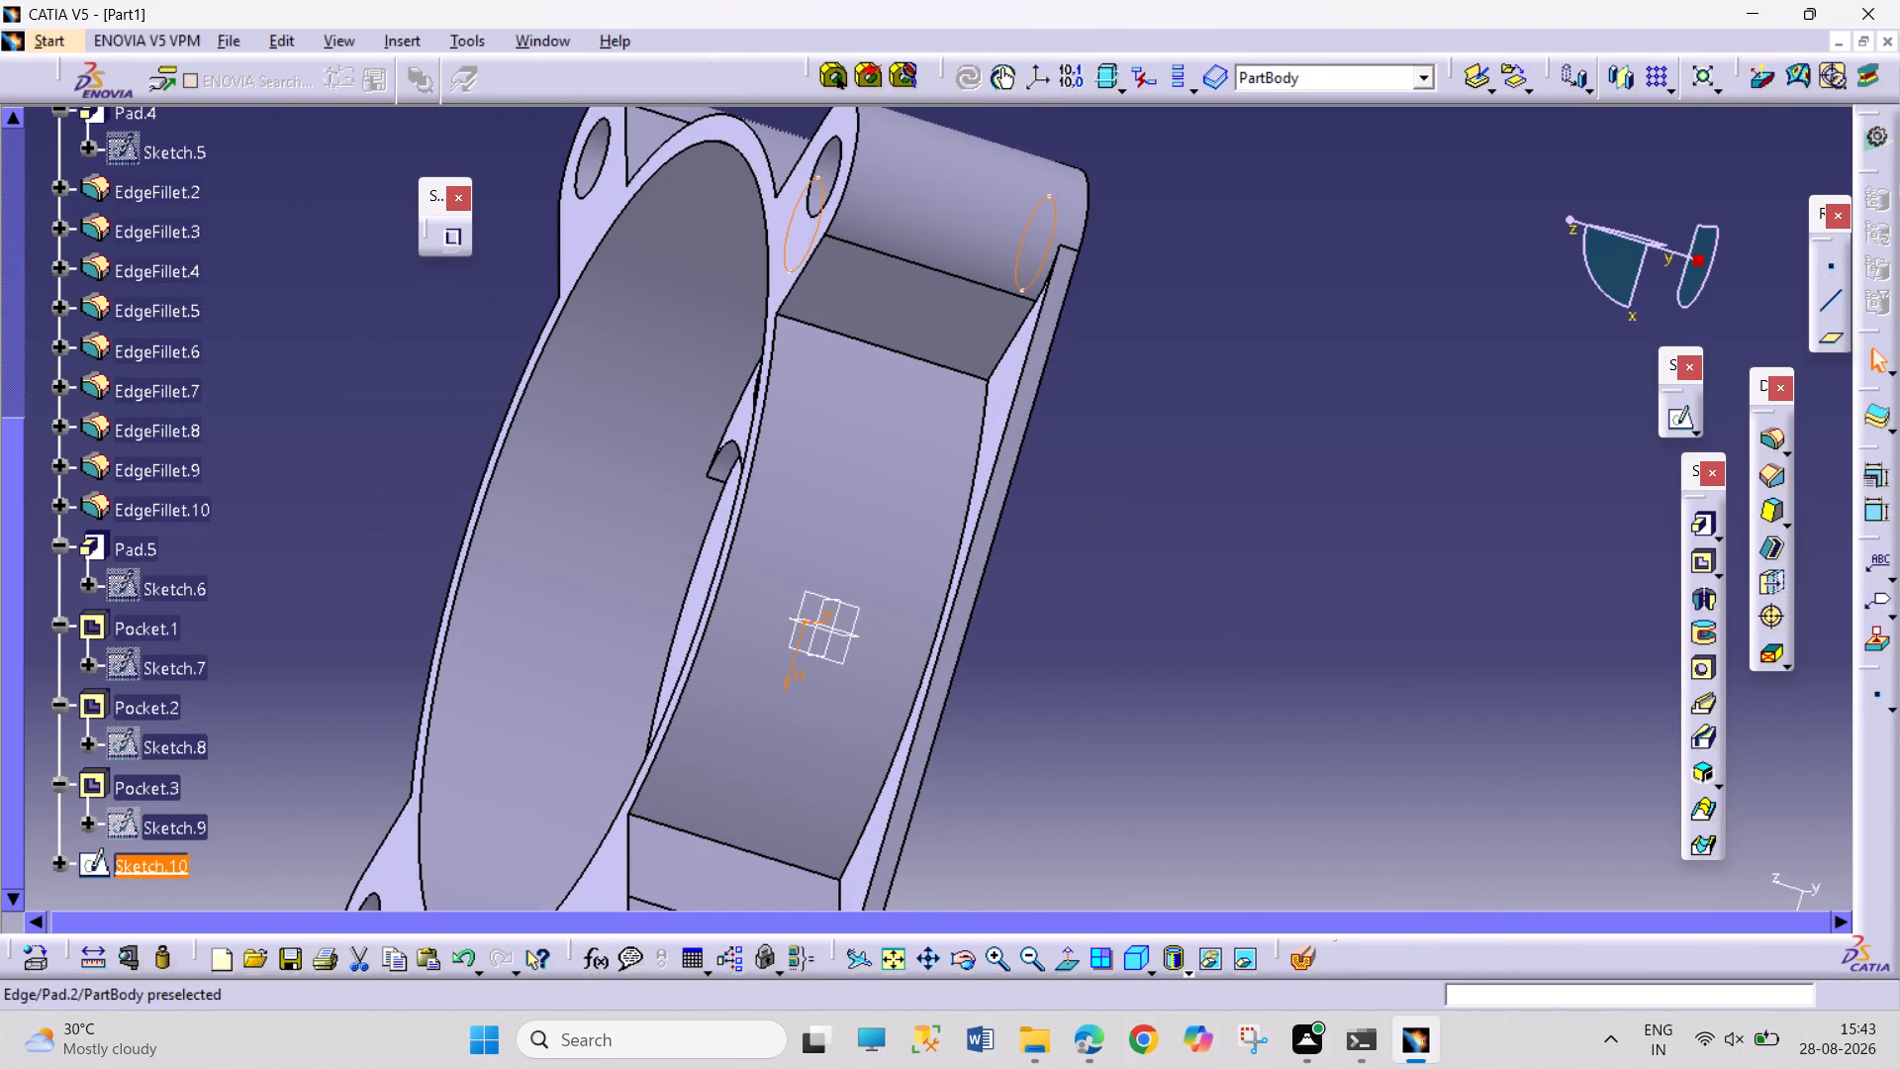
pyautogui.moveTo(711, 565); pyautogui.dragTo(729, 565, button='right')
pyautogui.click(1697, 555)
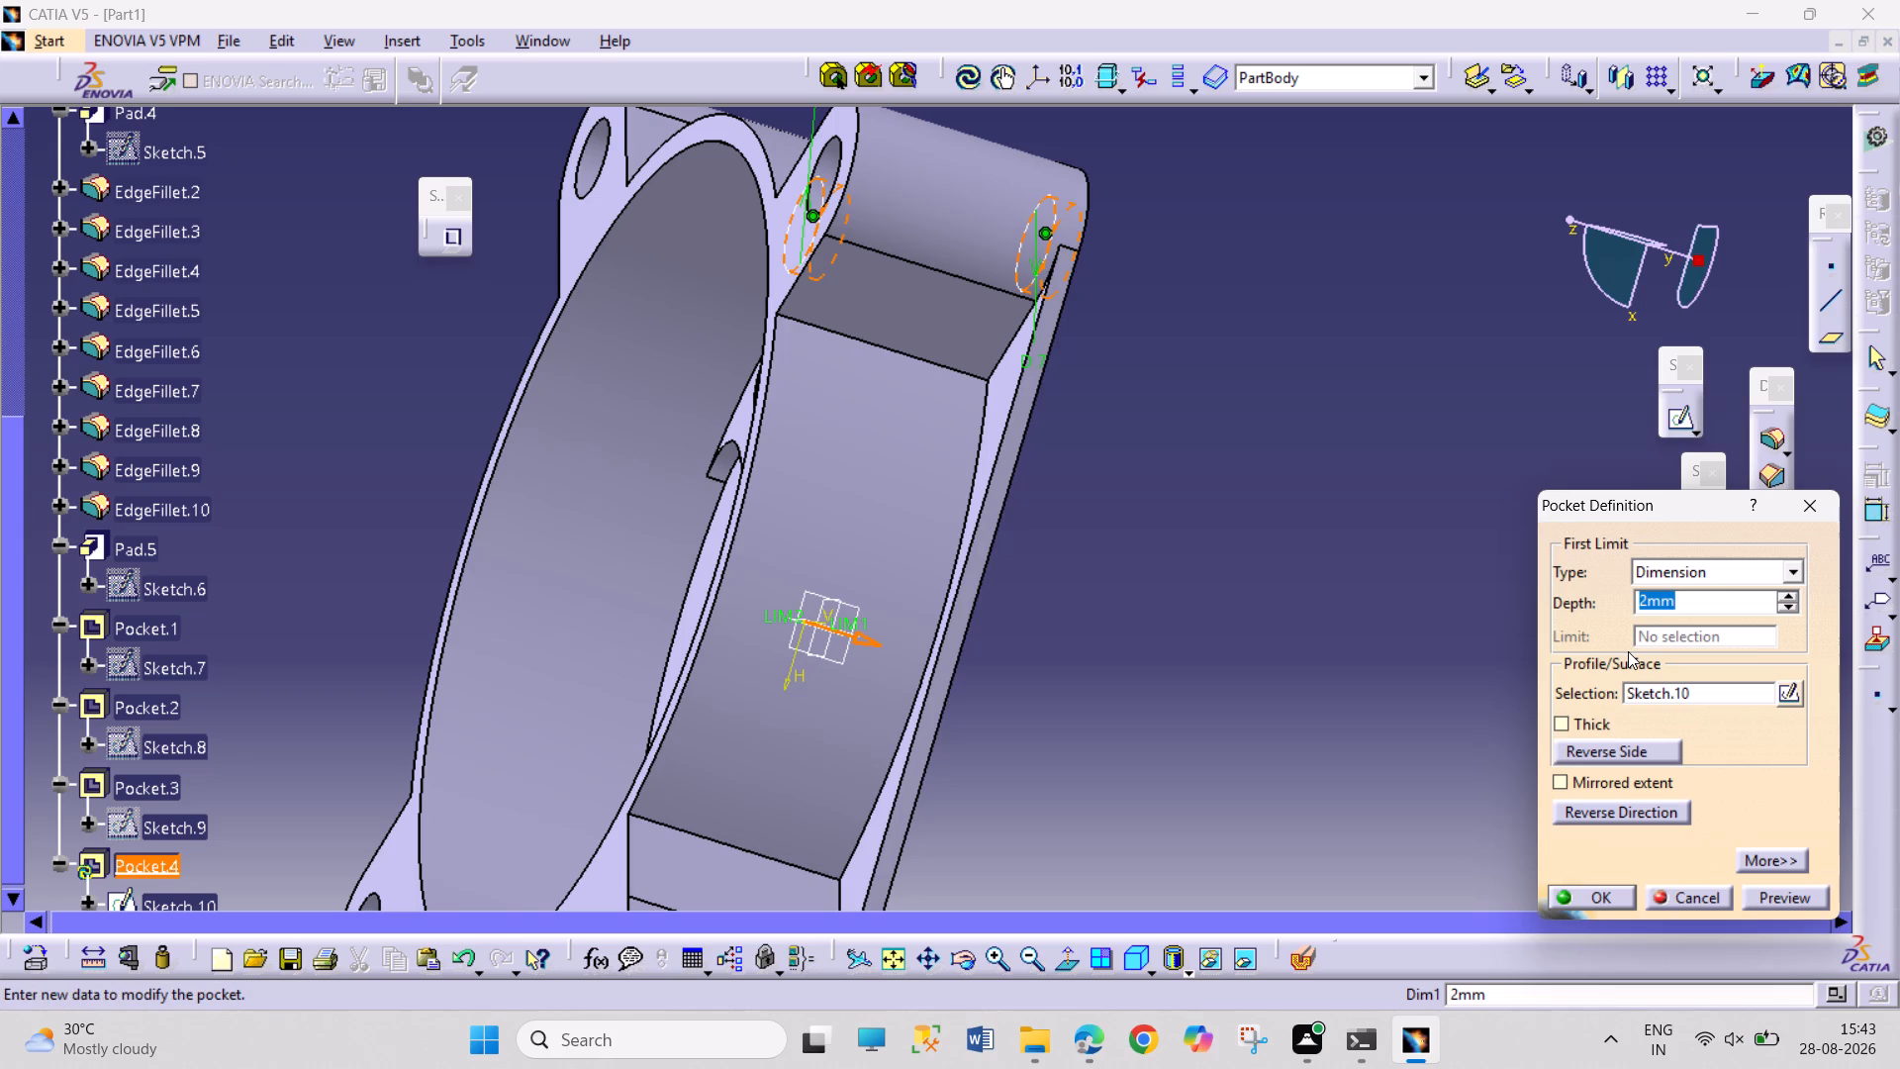
pyautogui.click(1814, 506)
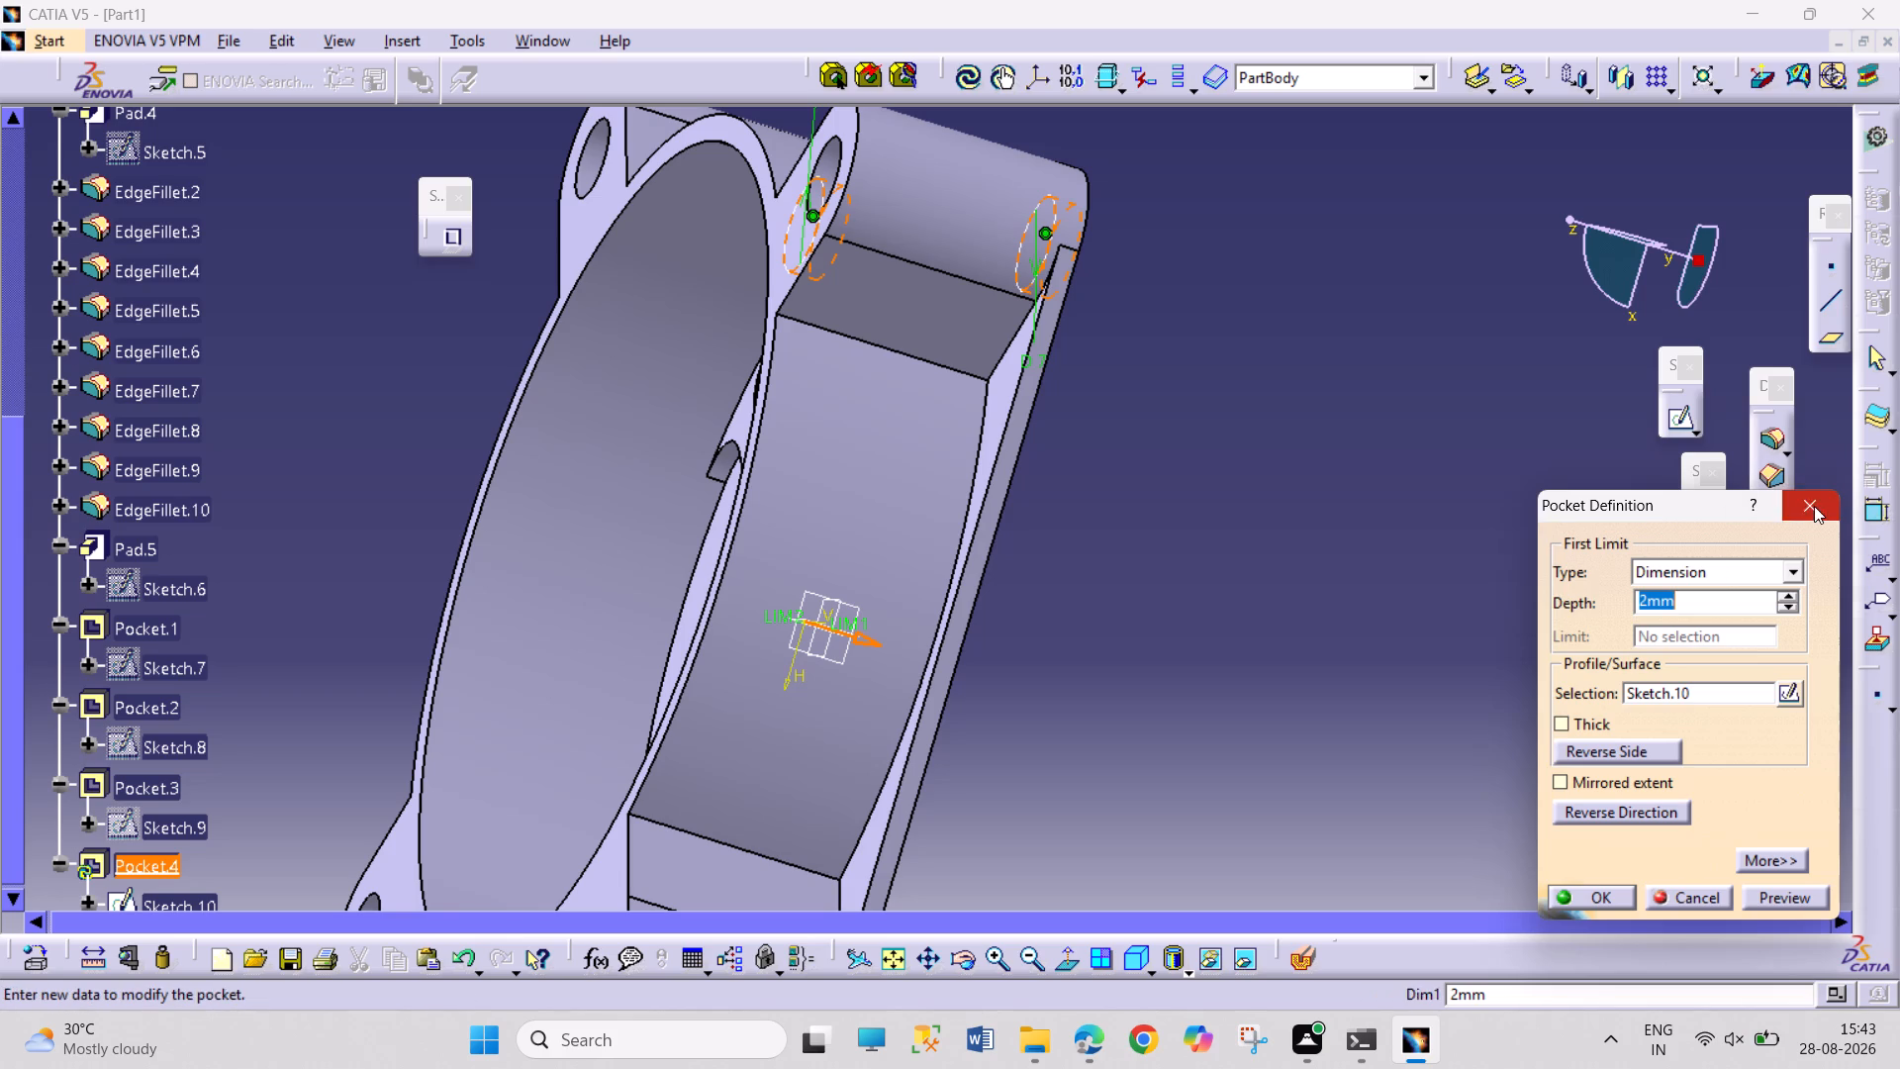
pyautogui.click(1697, 560)
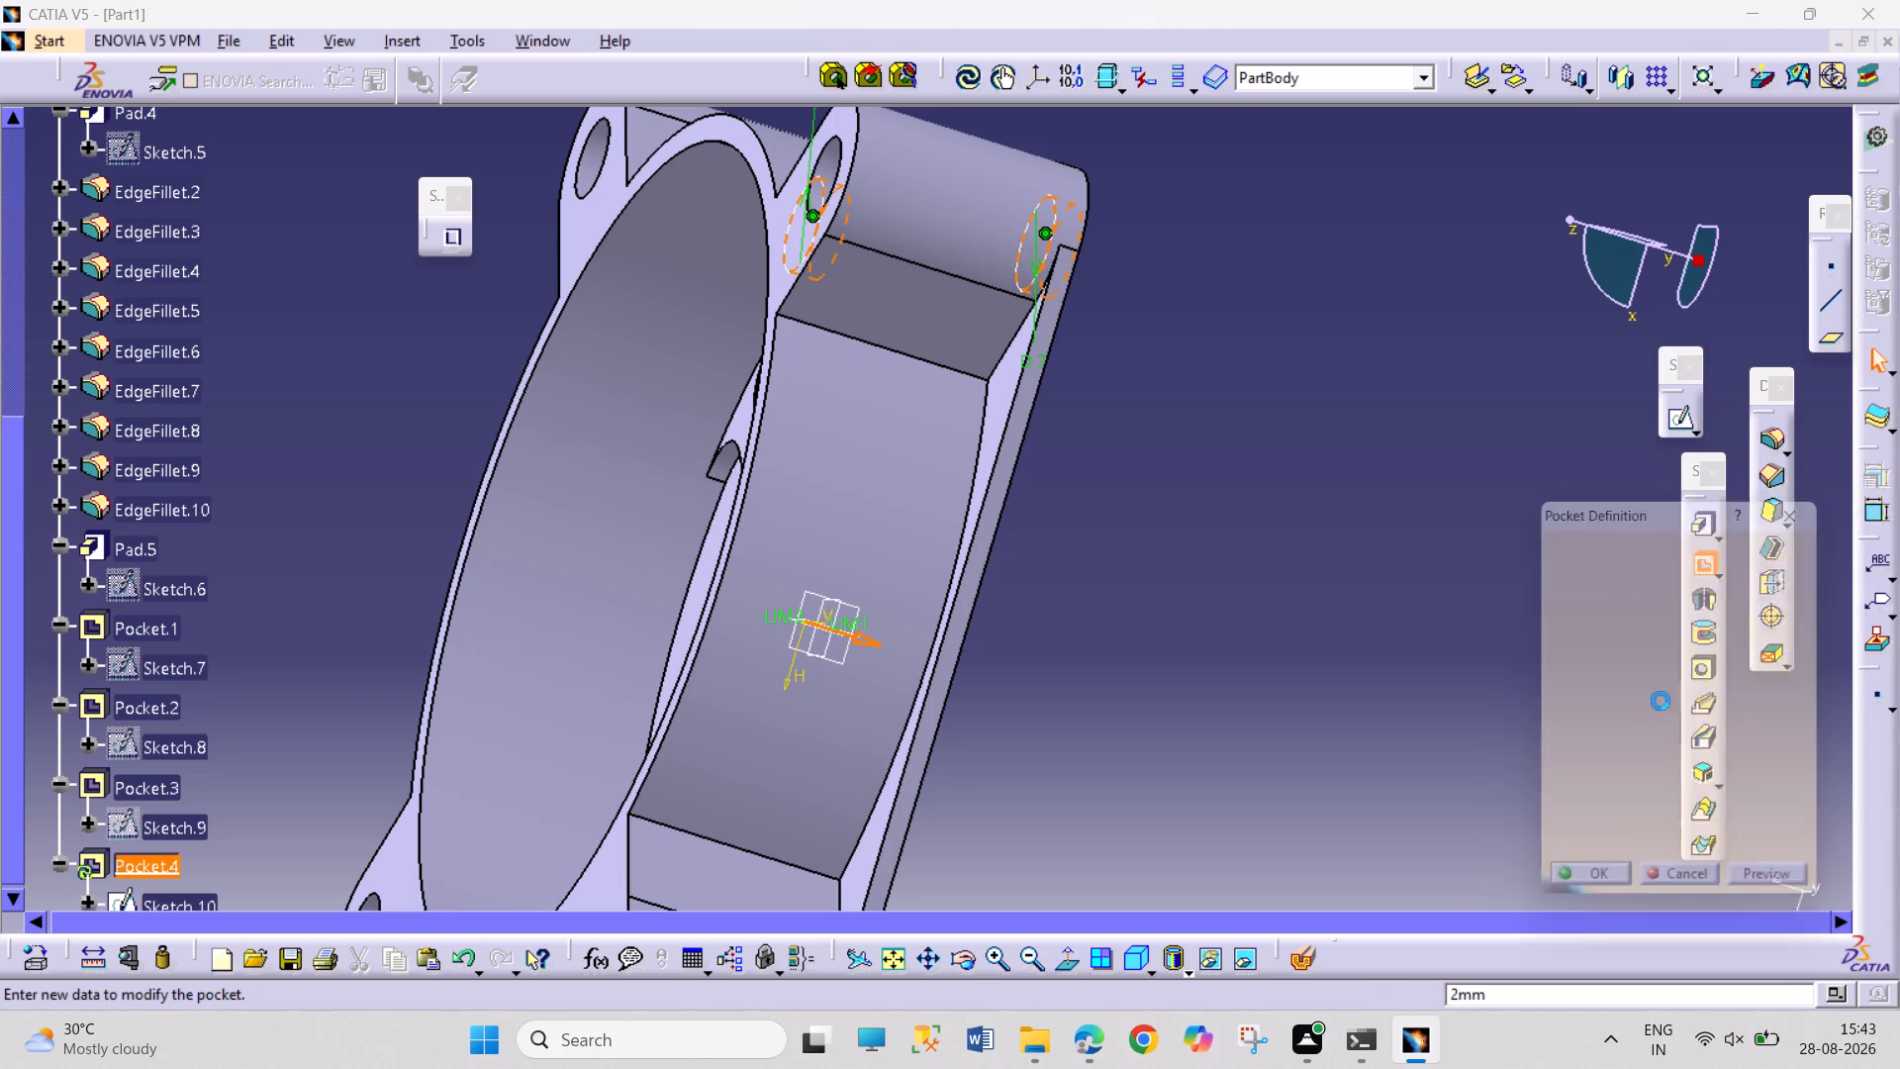
pyautogui.click(1622, 820)
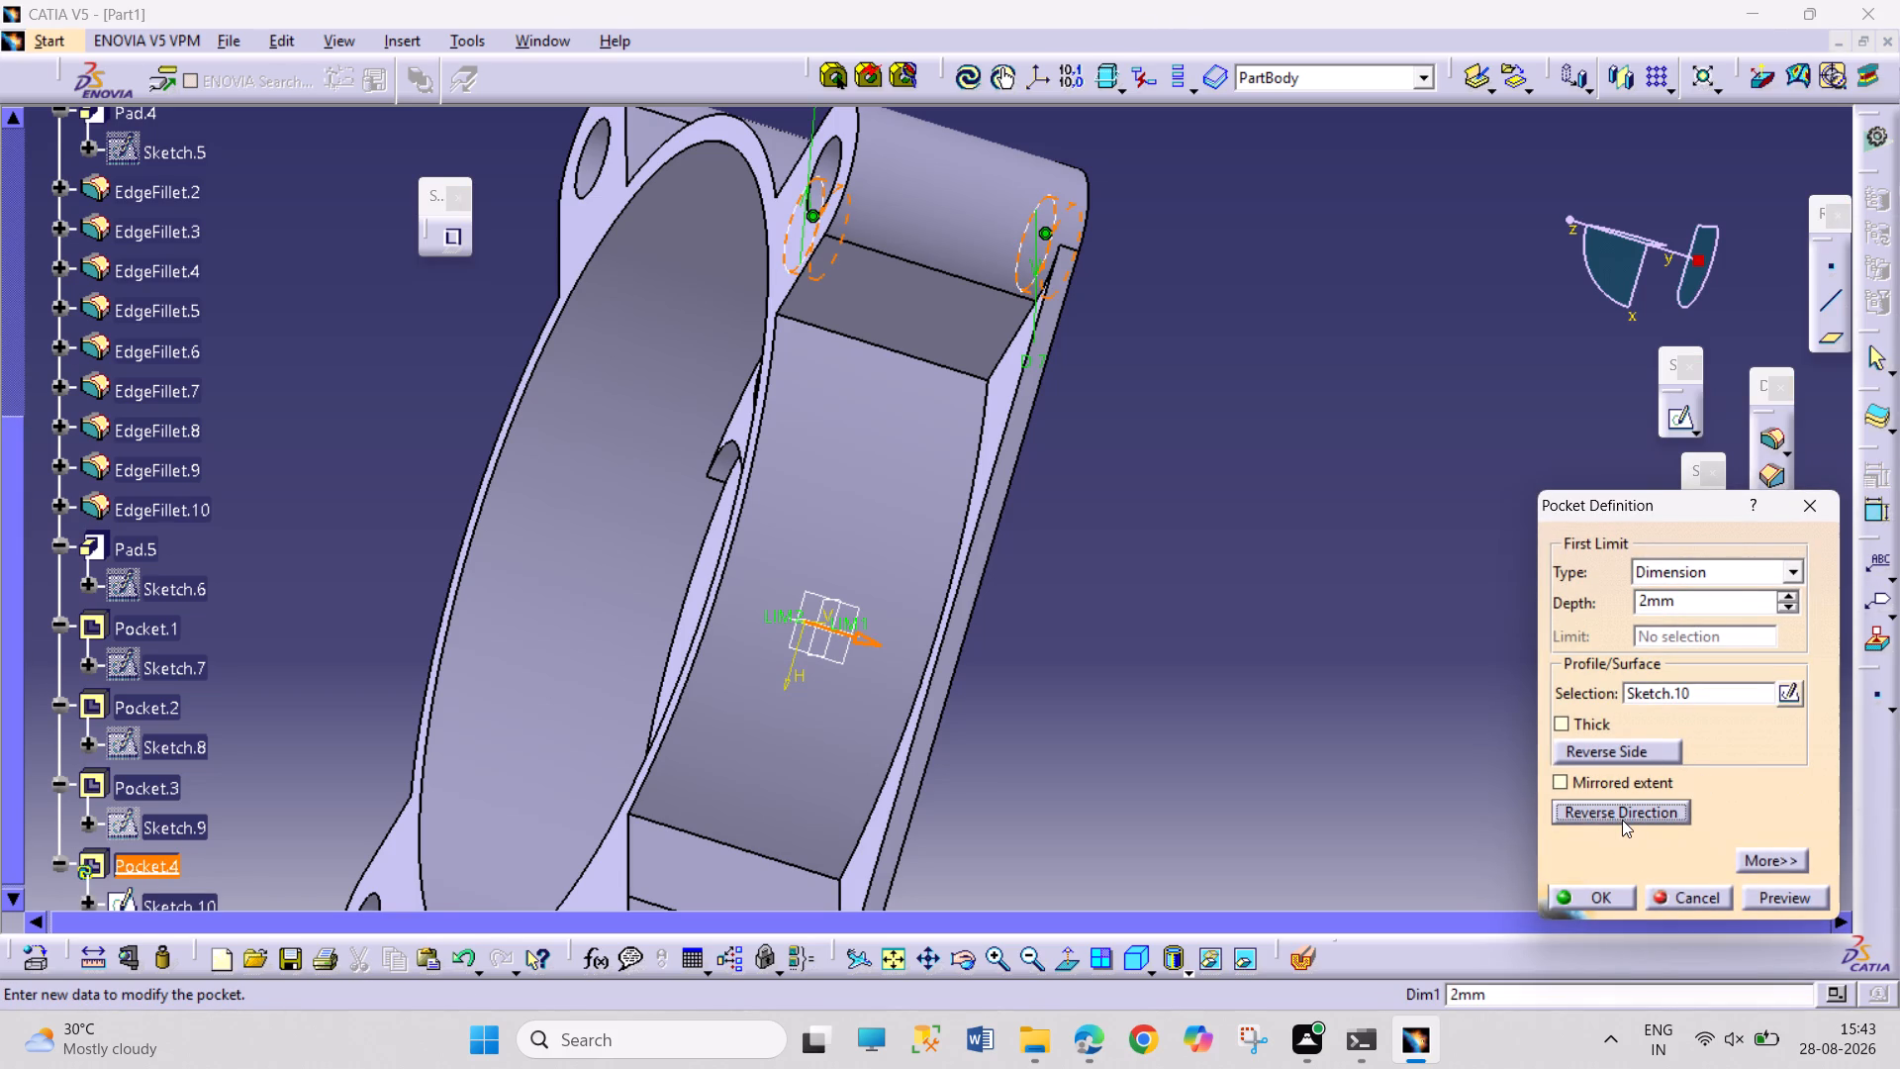
pyautogui.click(1622, 820)
pyautogui.click(1624, 820)
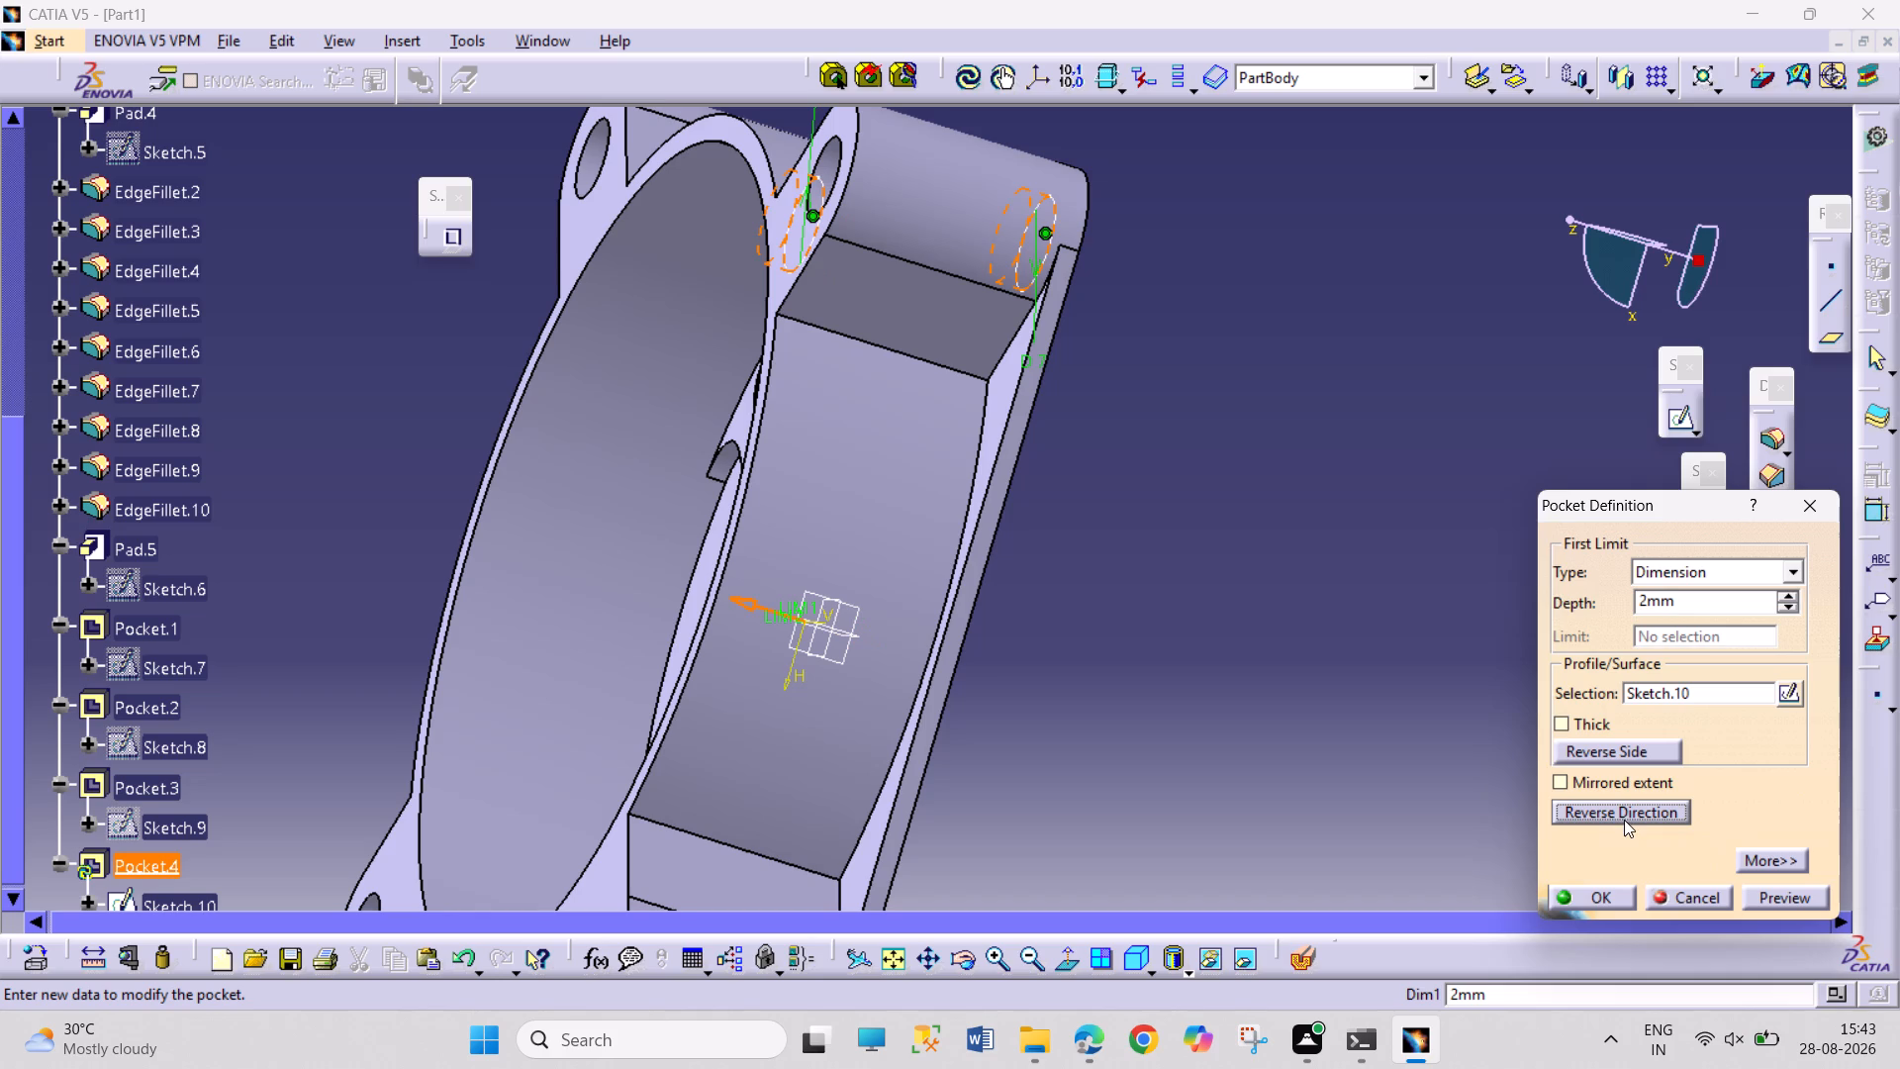
pyautogui.moveTo(1361, 539); pyautogui.dragTo(1385, 798, button='middle')
pyautogui.moveTo(1366, 544); pyautogui.dragTo(1385, 798, button='right')
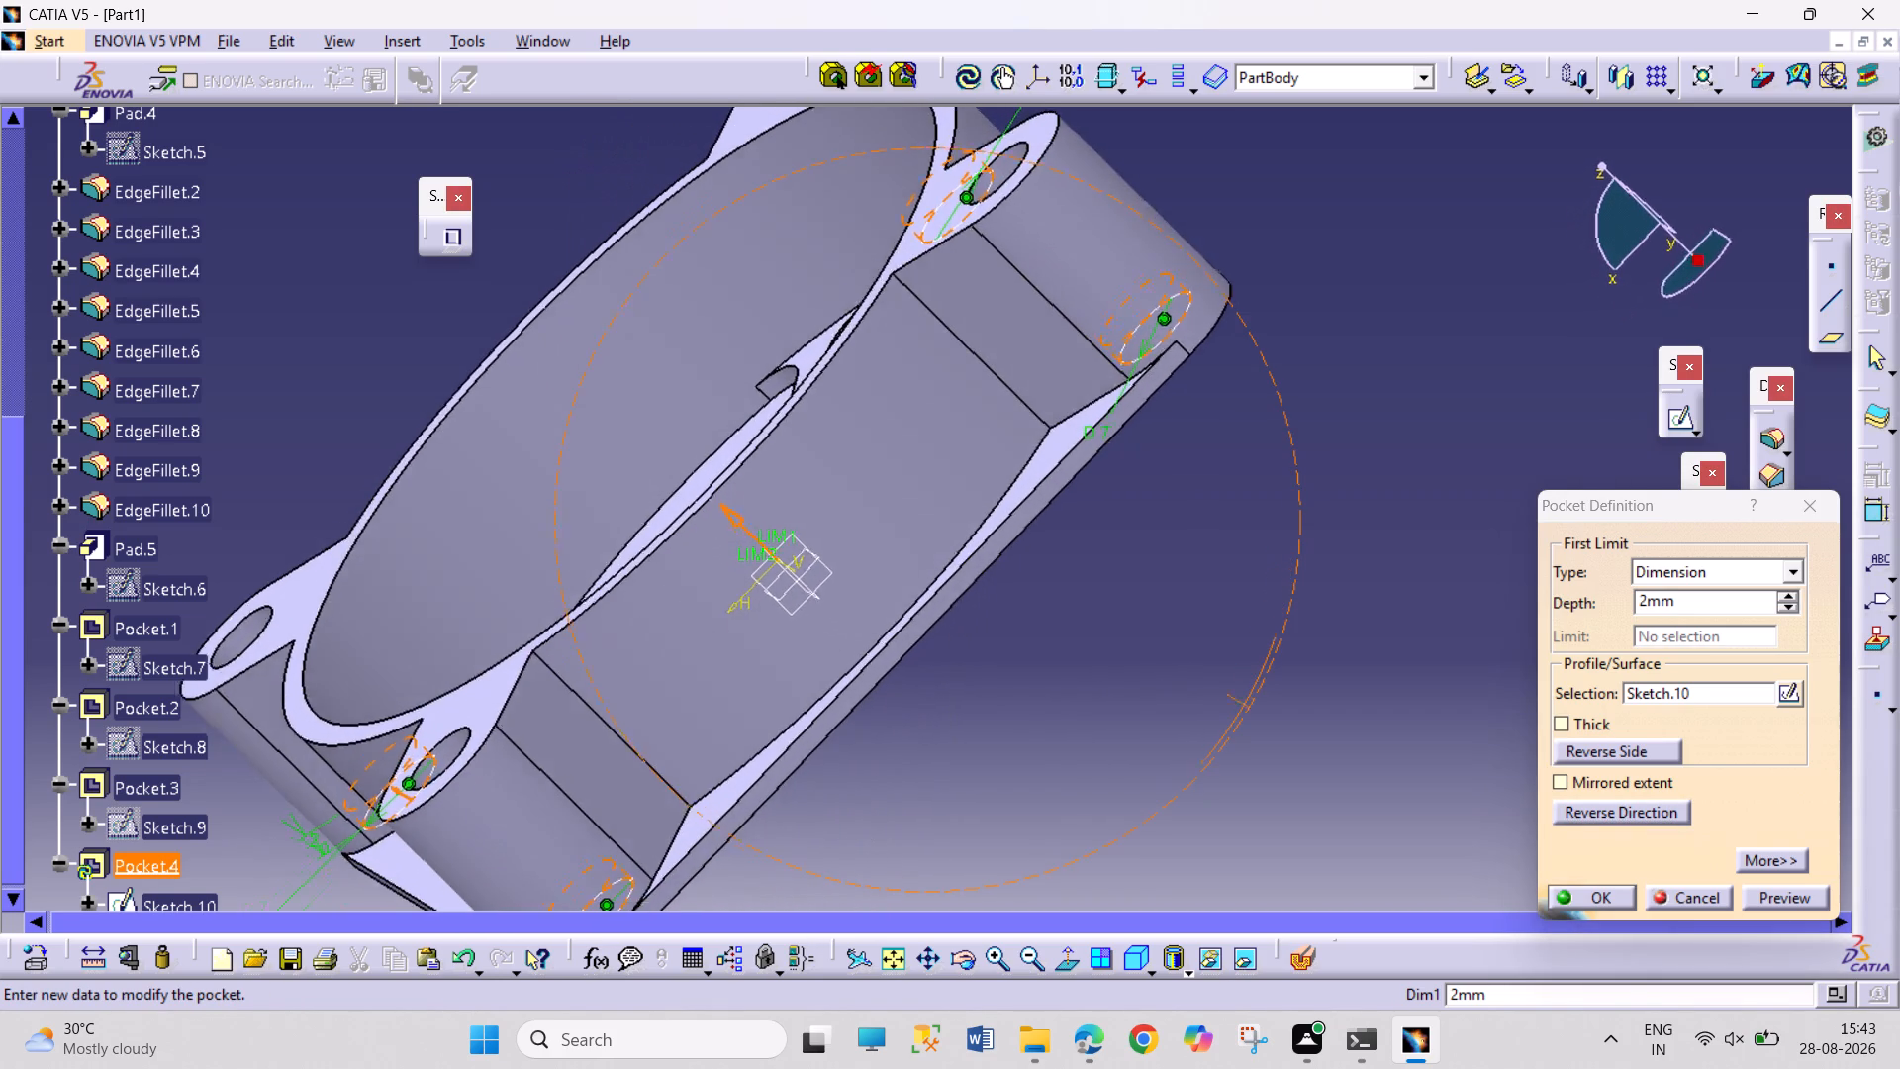
pyautogui.moveTo(1385, 798); pyautogui.dragTo(1378, 936, button='middle')
pyautogui.moveTo(1385, 798); pyautogui.dragTo(1380, 929, button='right')
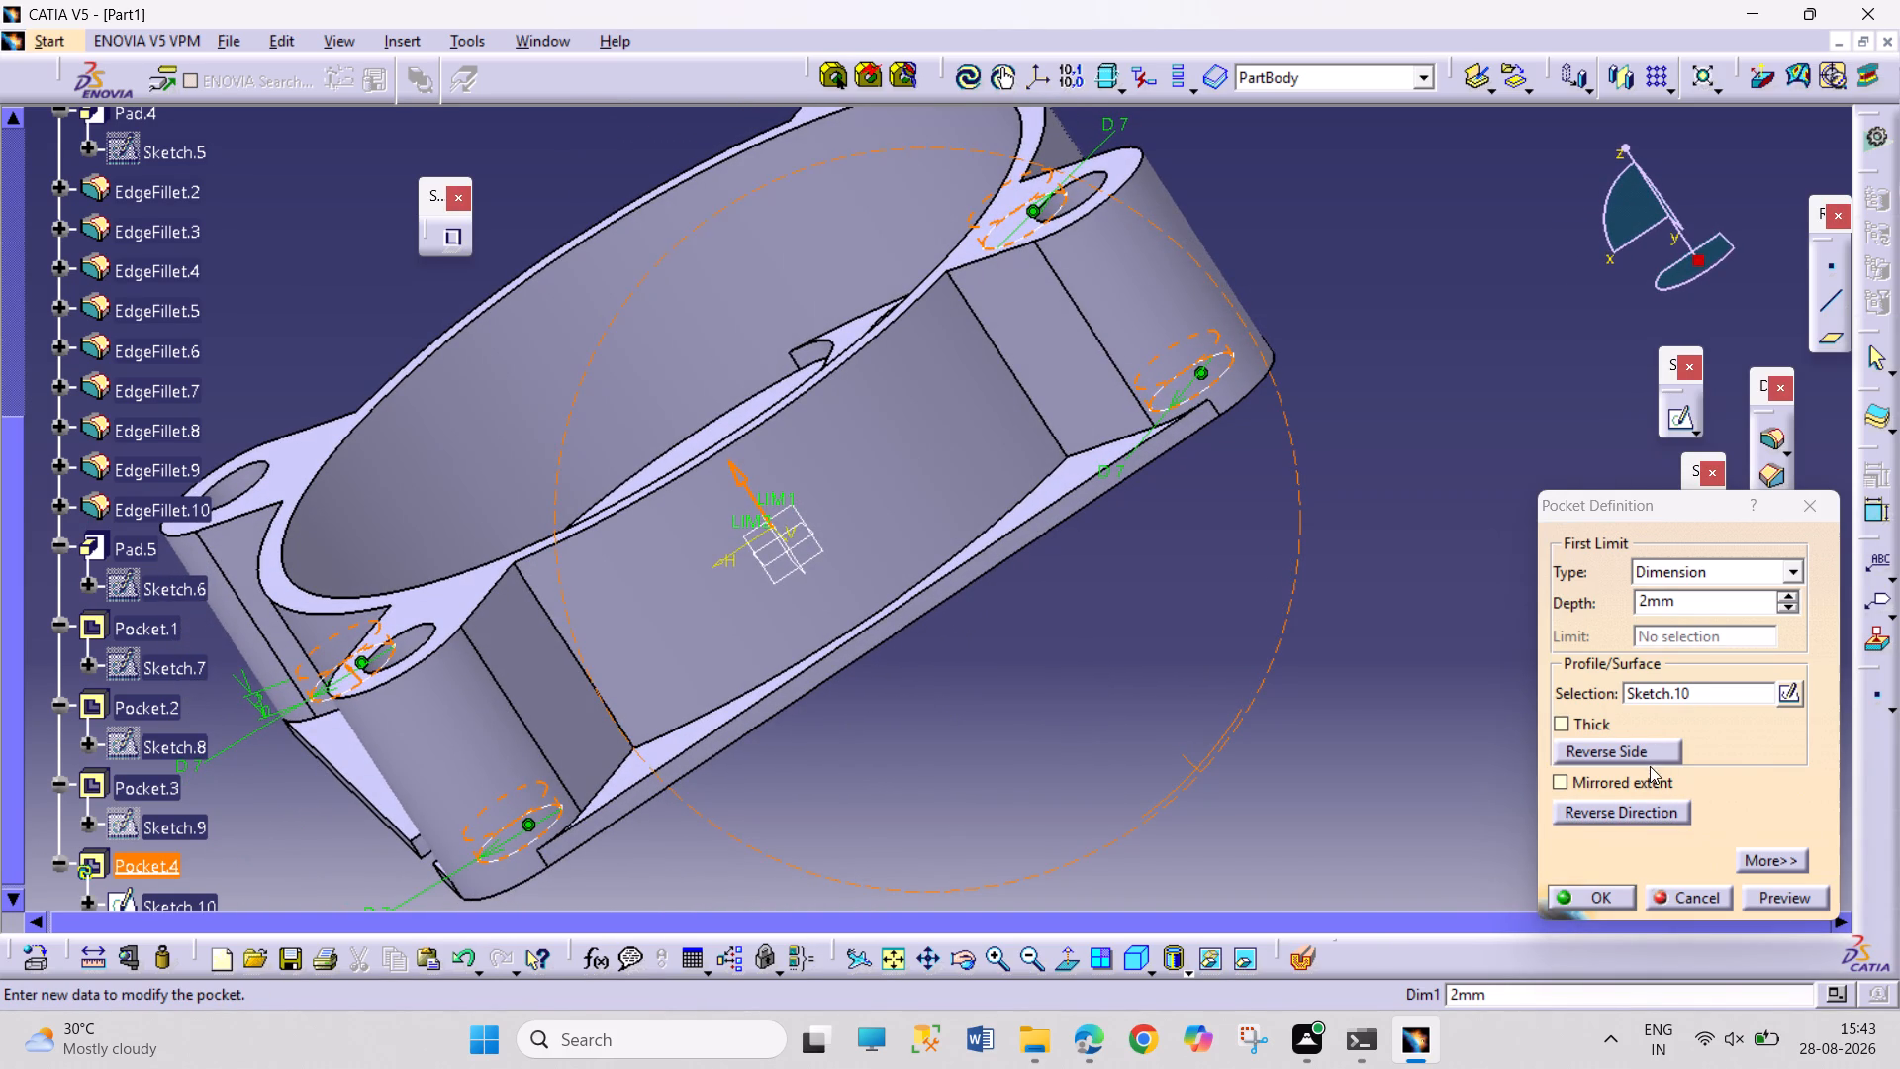
pyautogui.click(1625, 811)
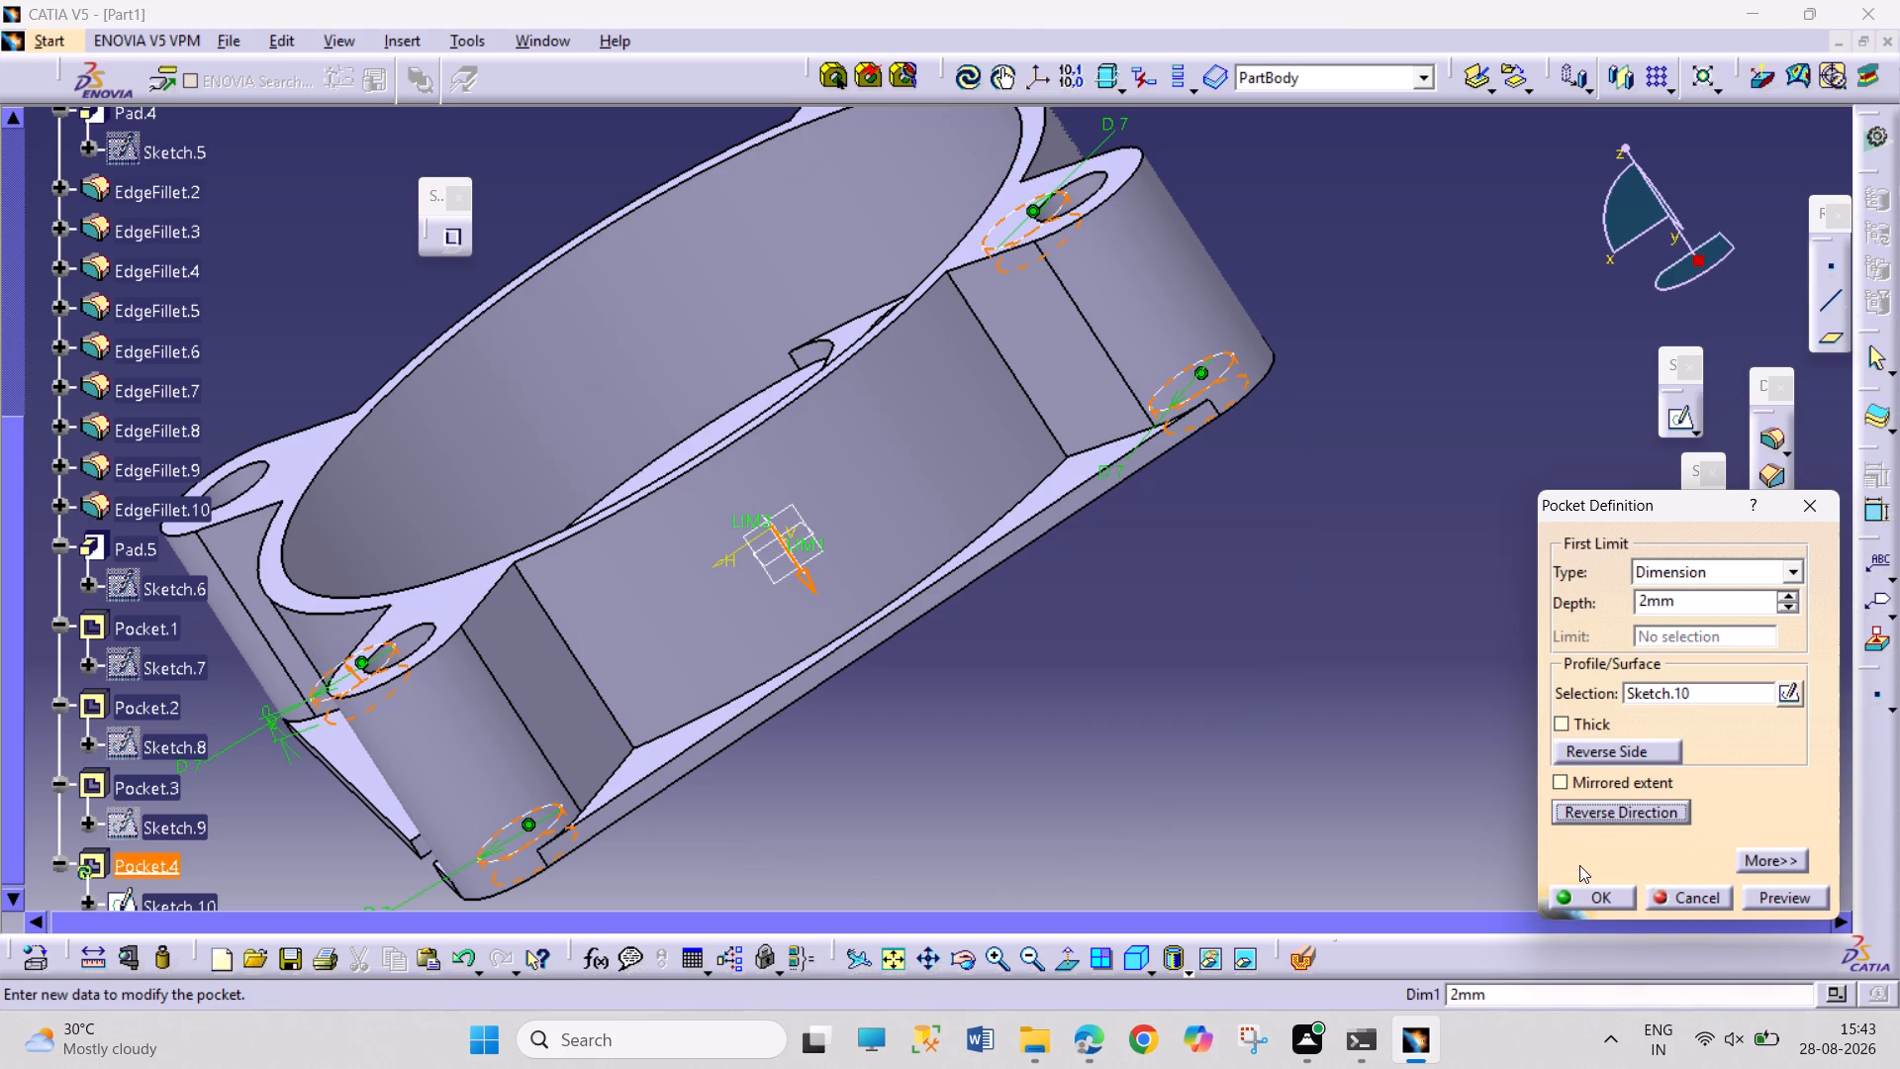
pyautogui.click(1574, 892)
pyautogui.click(1415, 865)
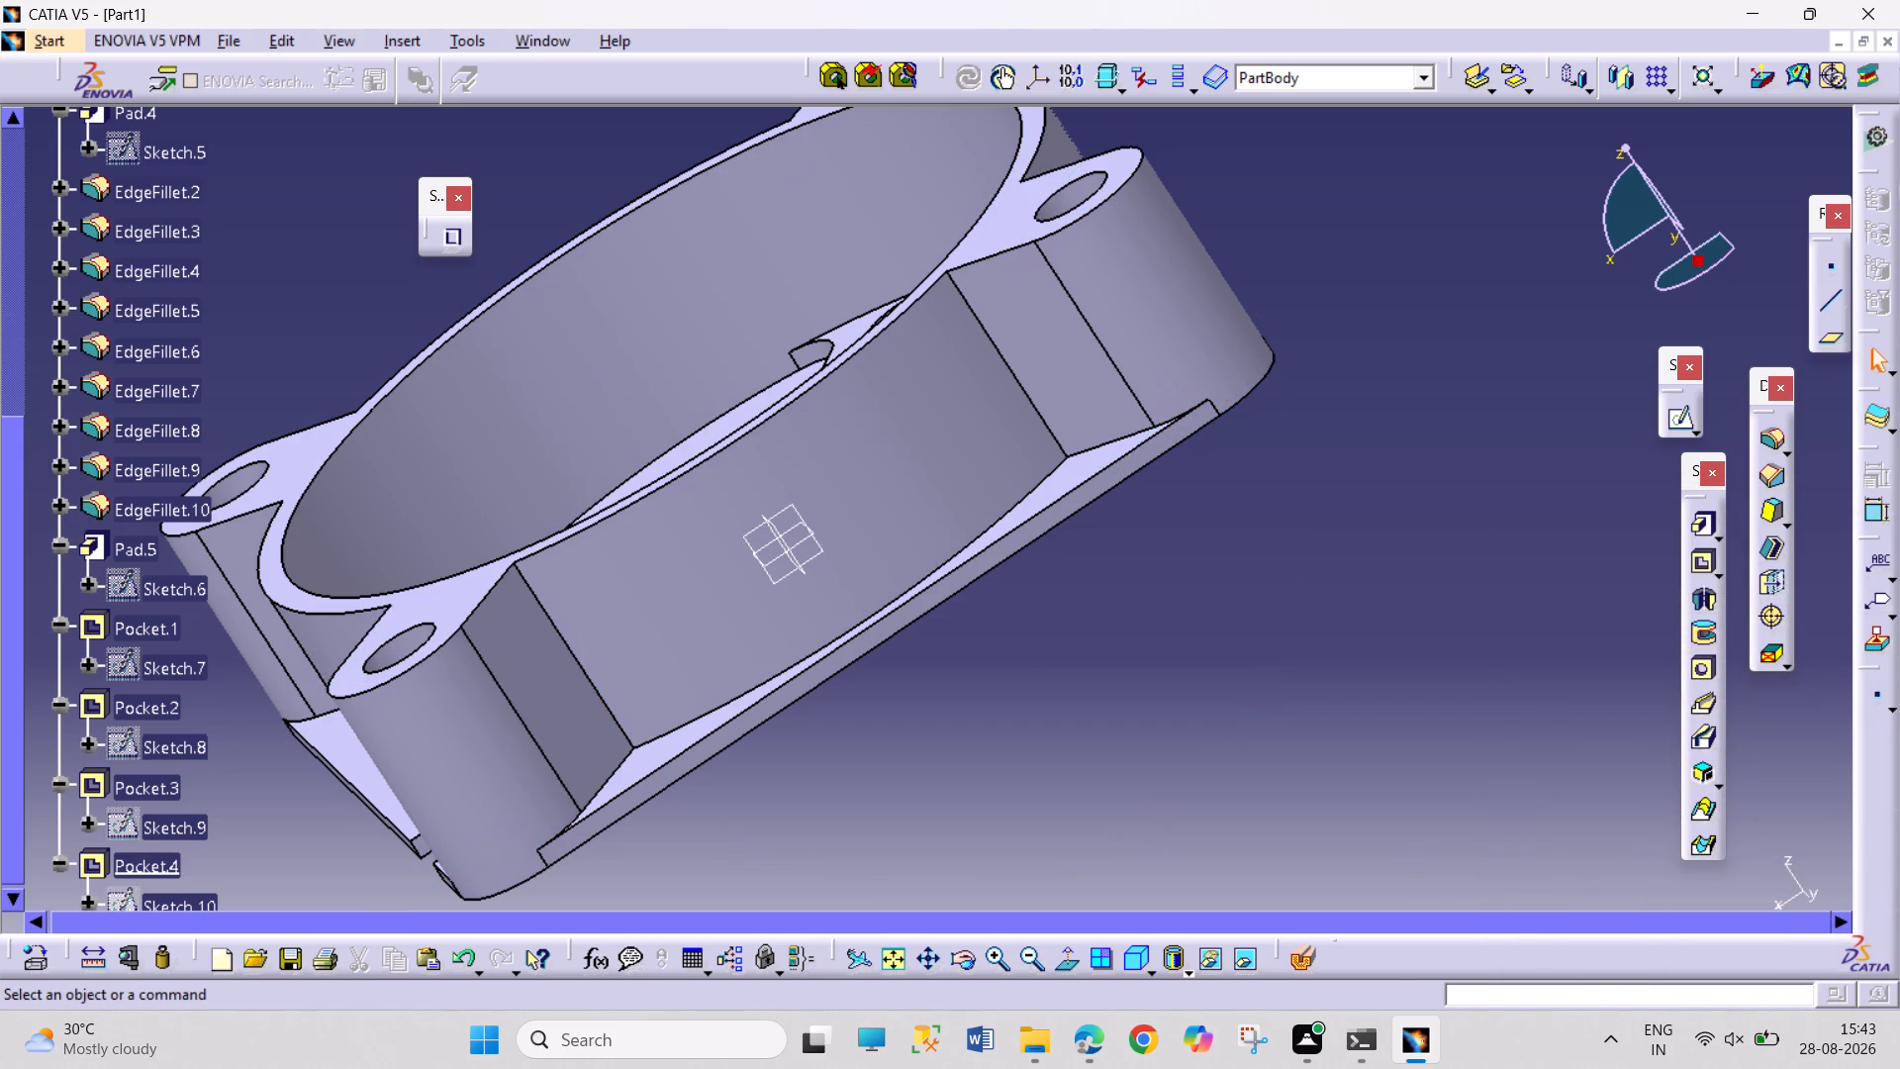
# Inspect the corner pockets, and open a sketch on the square flange's face surrounding the round housing wall.
pyautogui.click(971, 945)
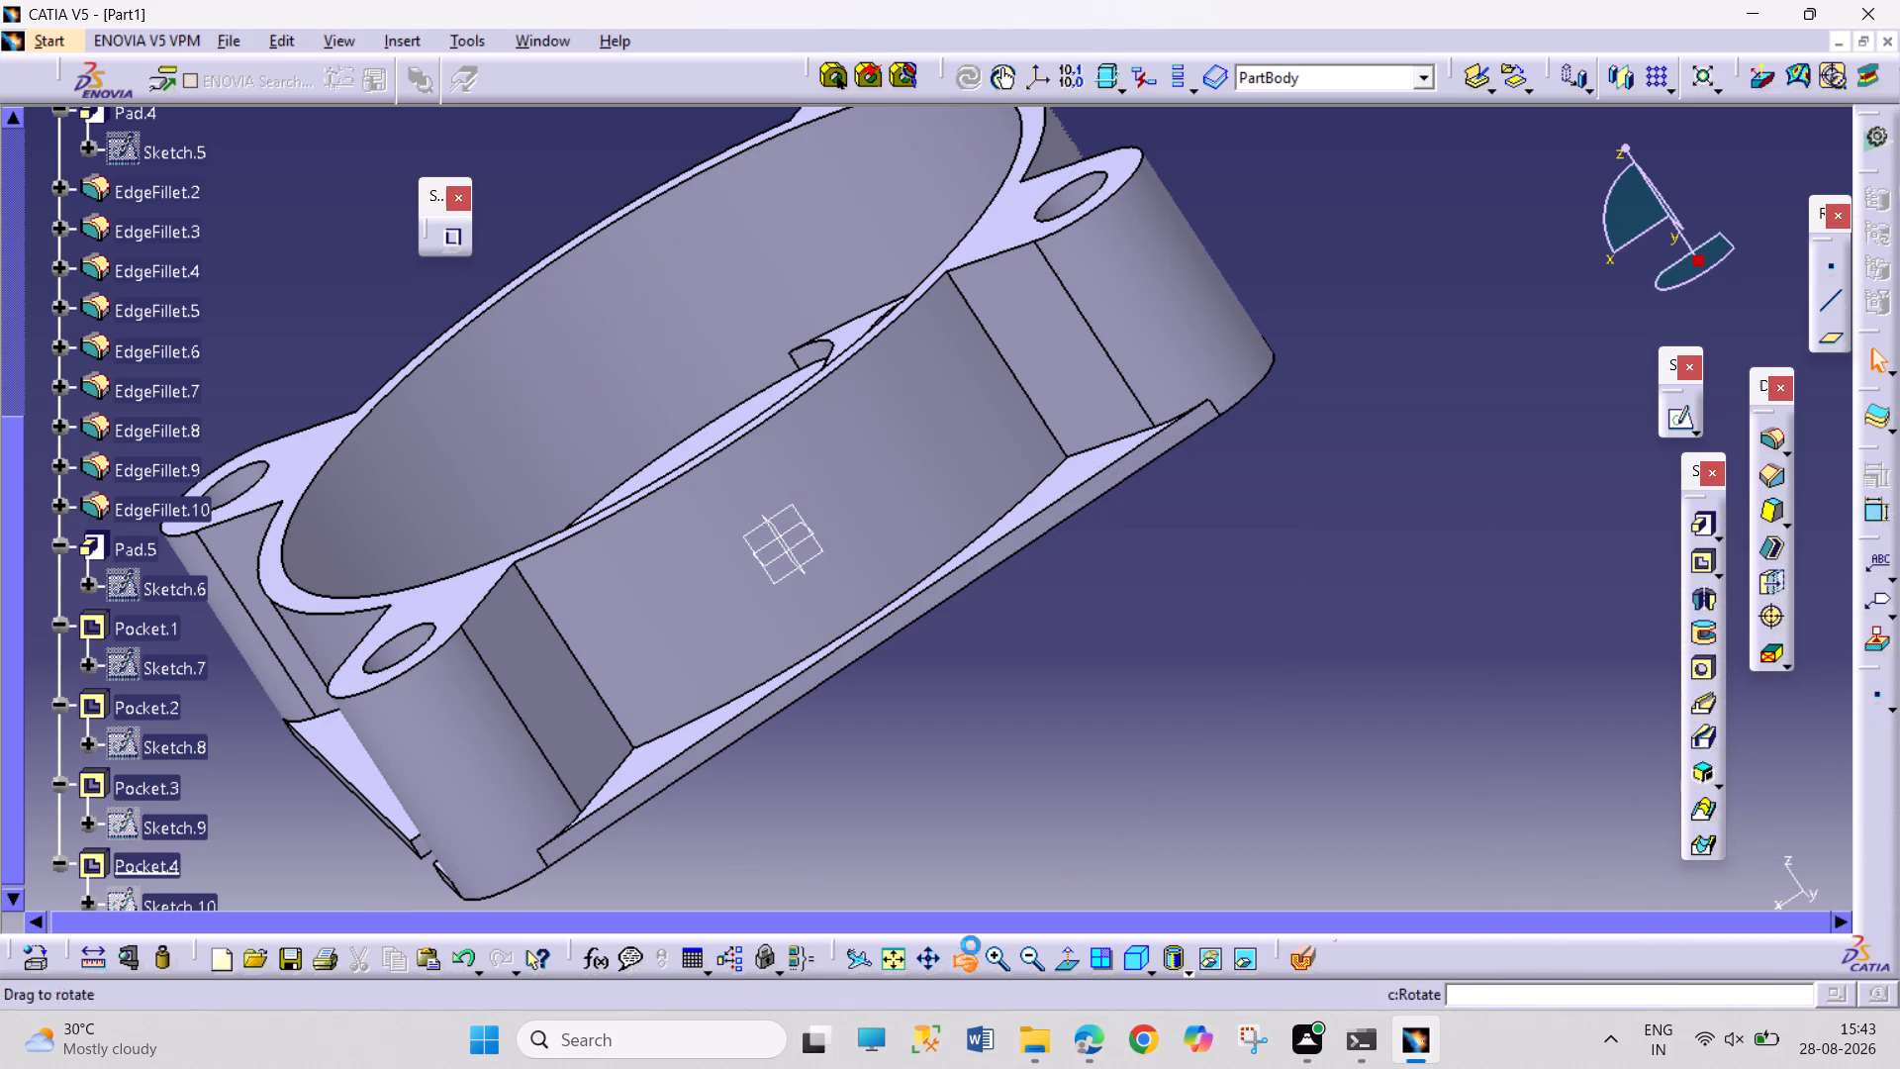
pyautogui.moveTo(1067, 830); pyautogui.dragTo(1164, 437)
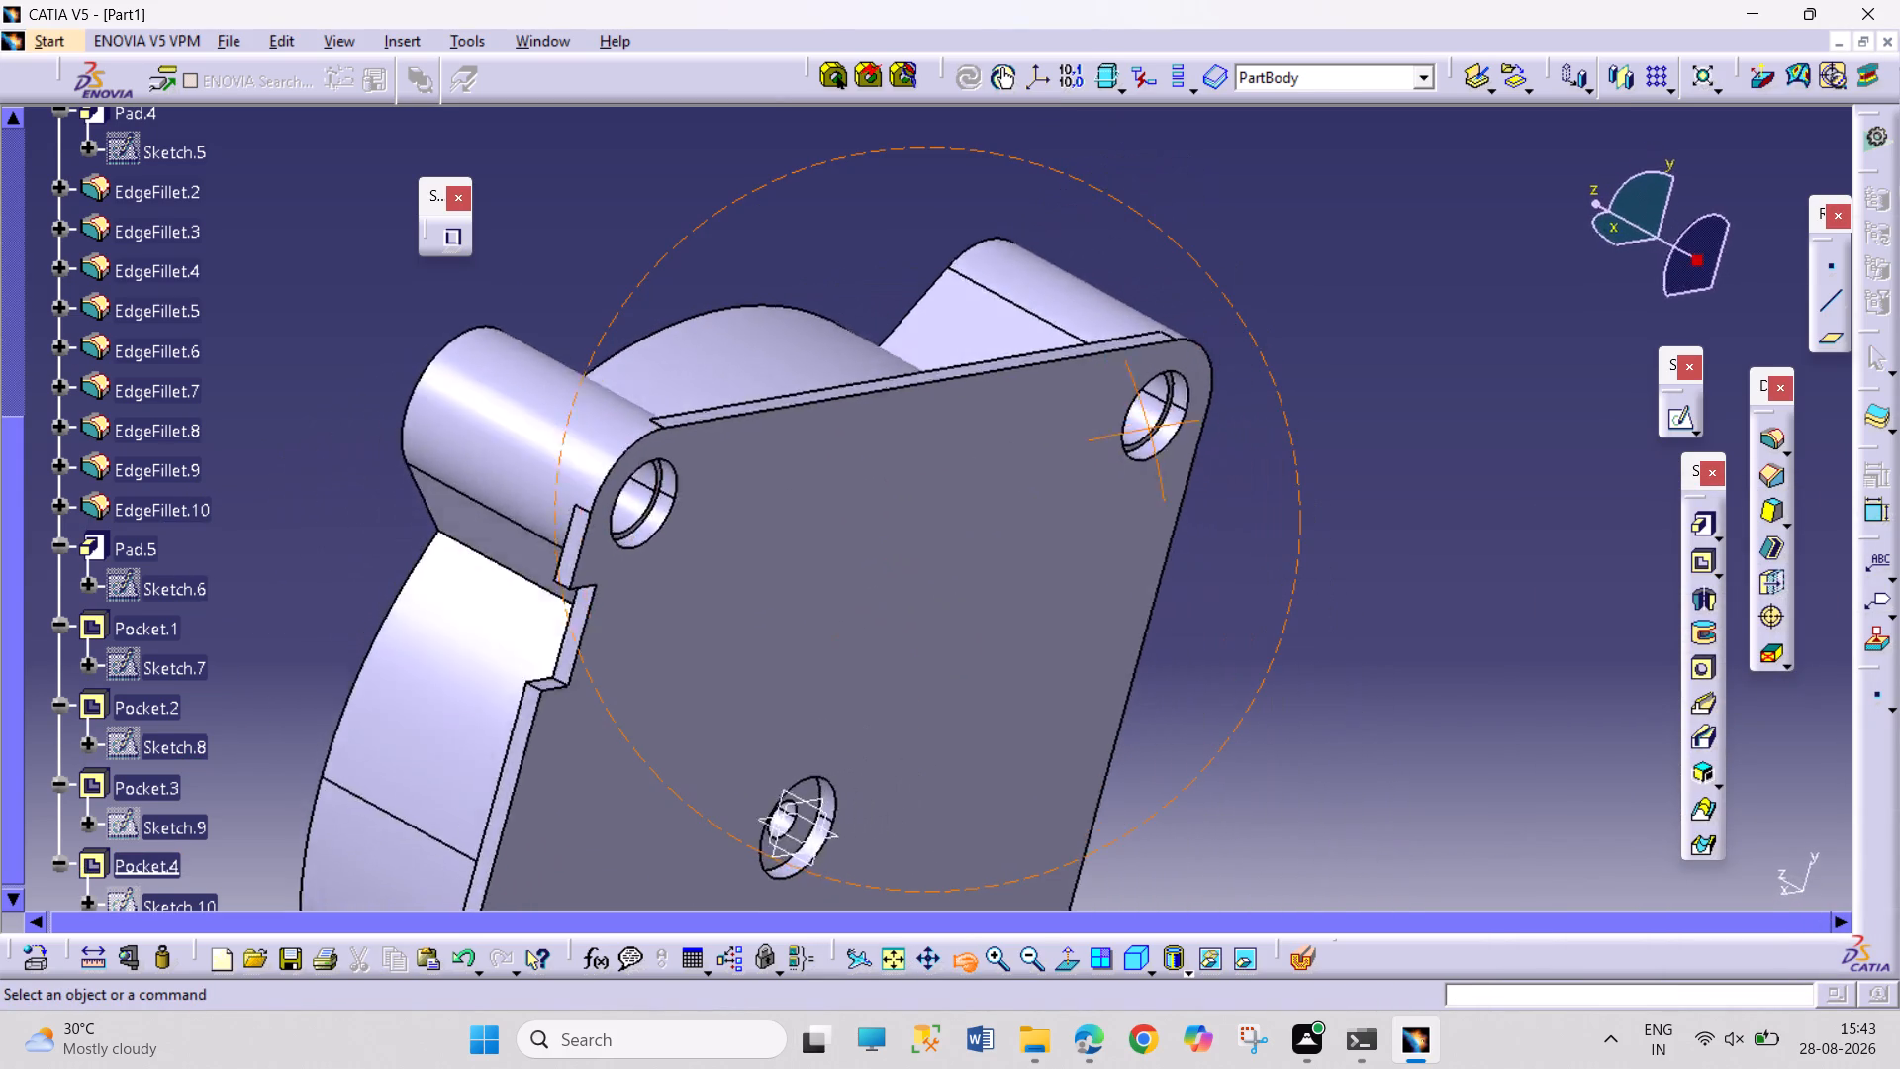
pyautogui.moveTo(1164, 437); pyautogui.dragTo(1275, 871)
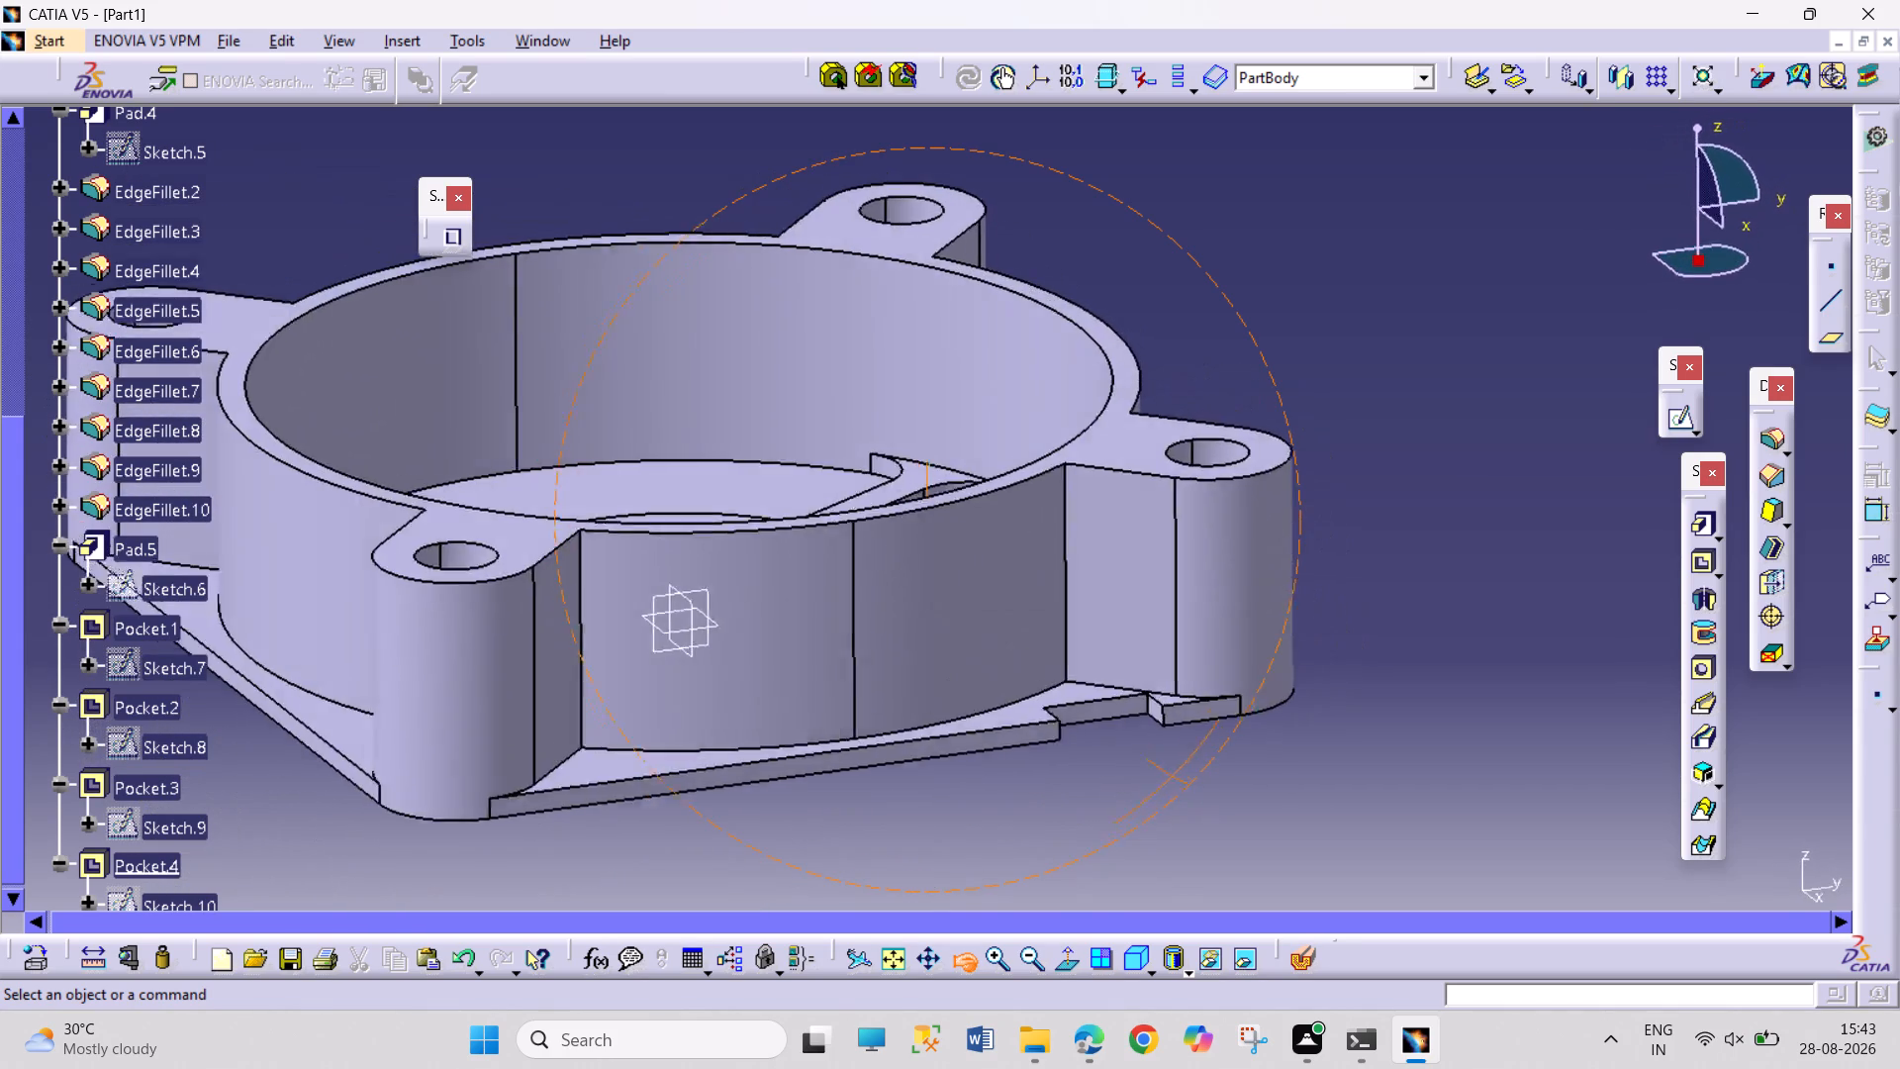
pyautogui.moveTo(1275, 871); pyautogui.dragTo(1271, 843)
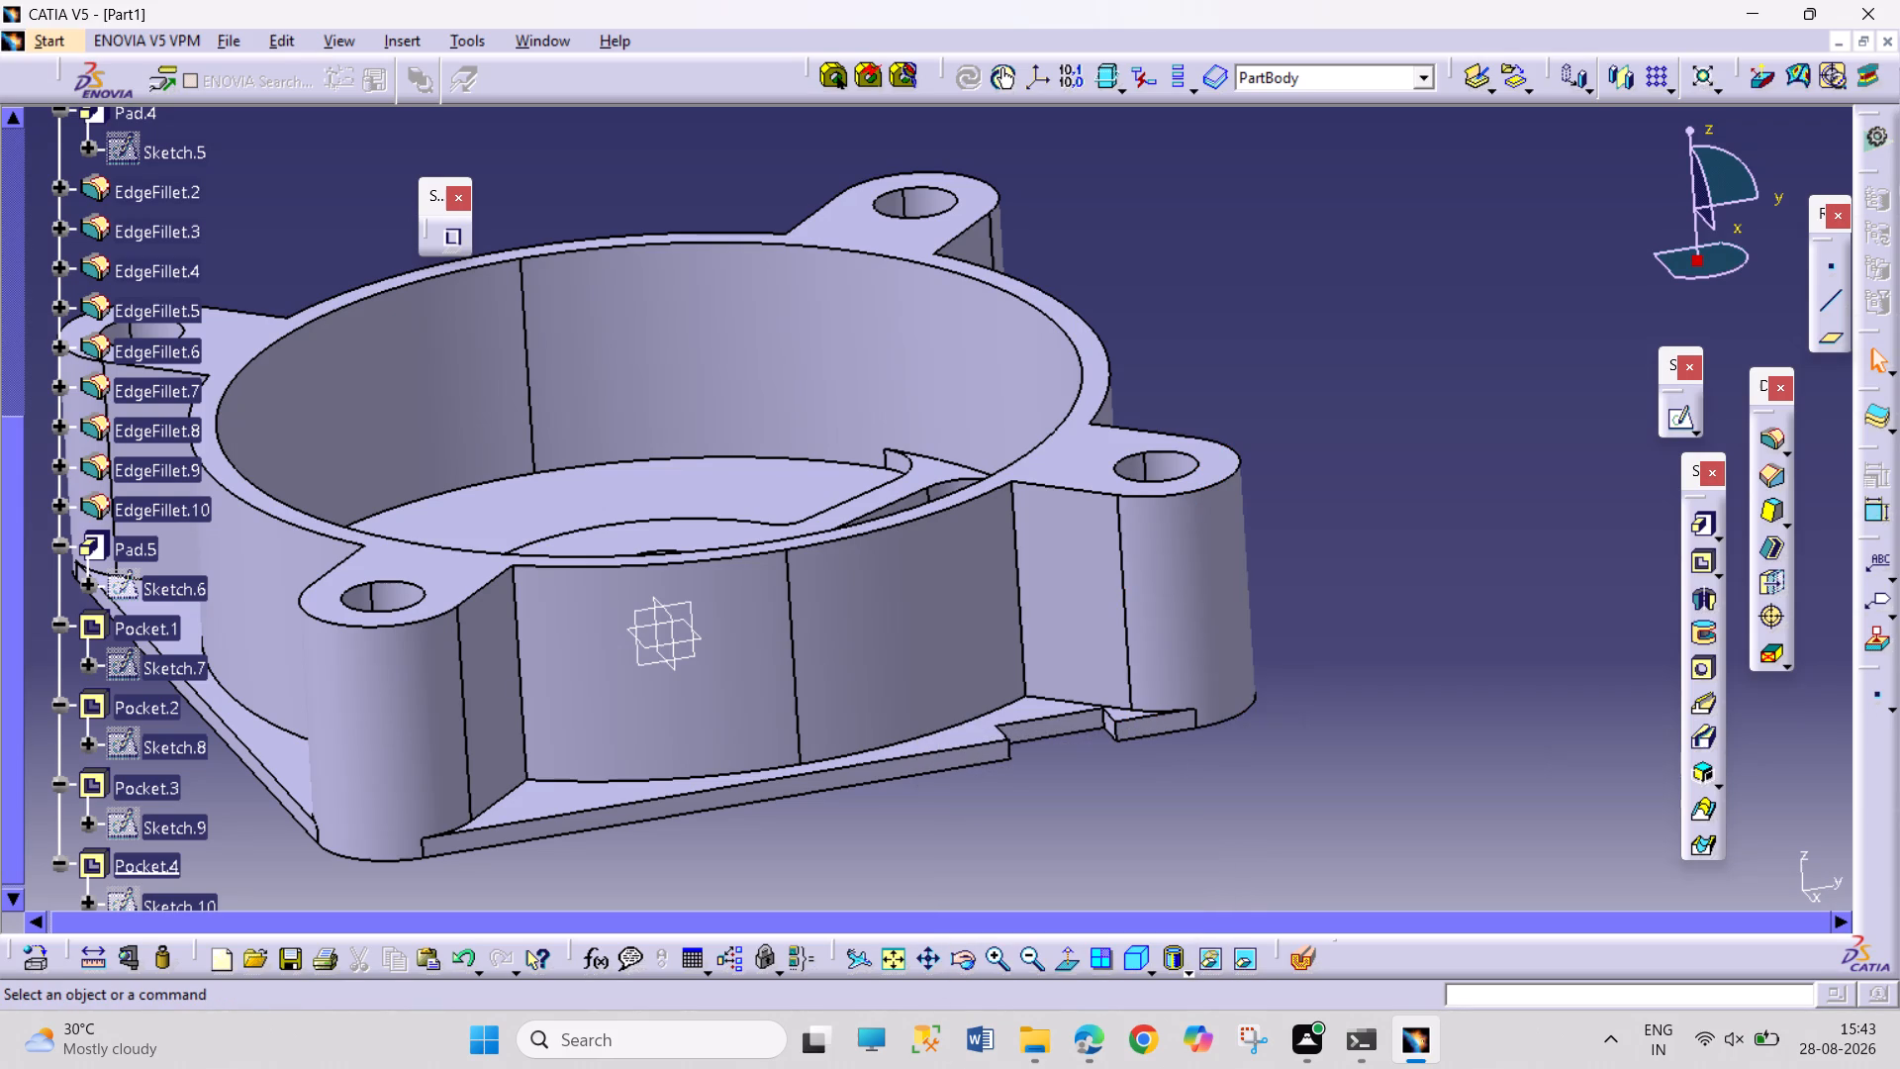
pyautogui.click(964, 961)
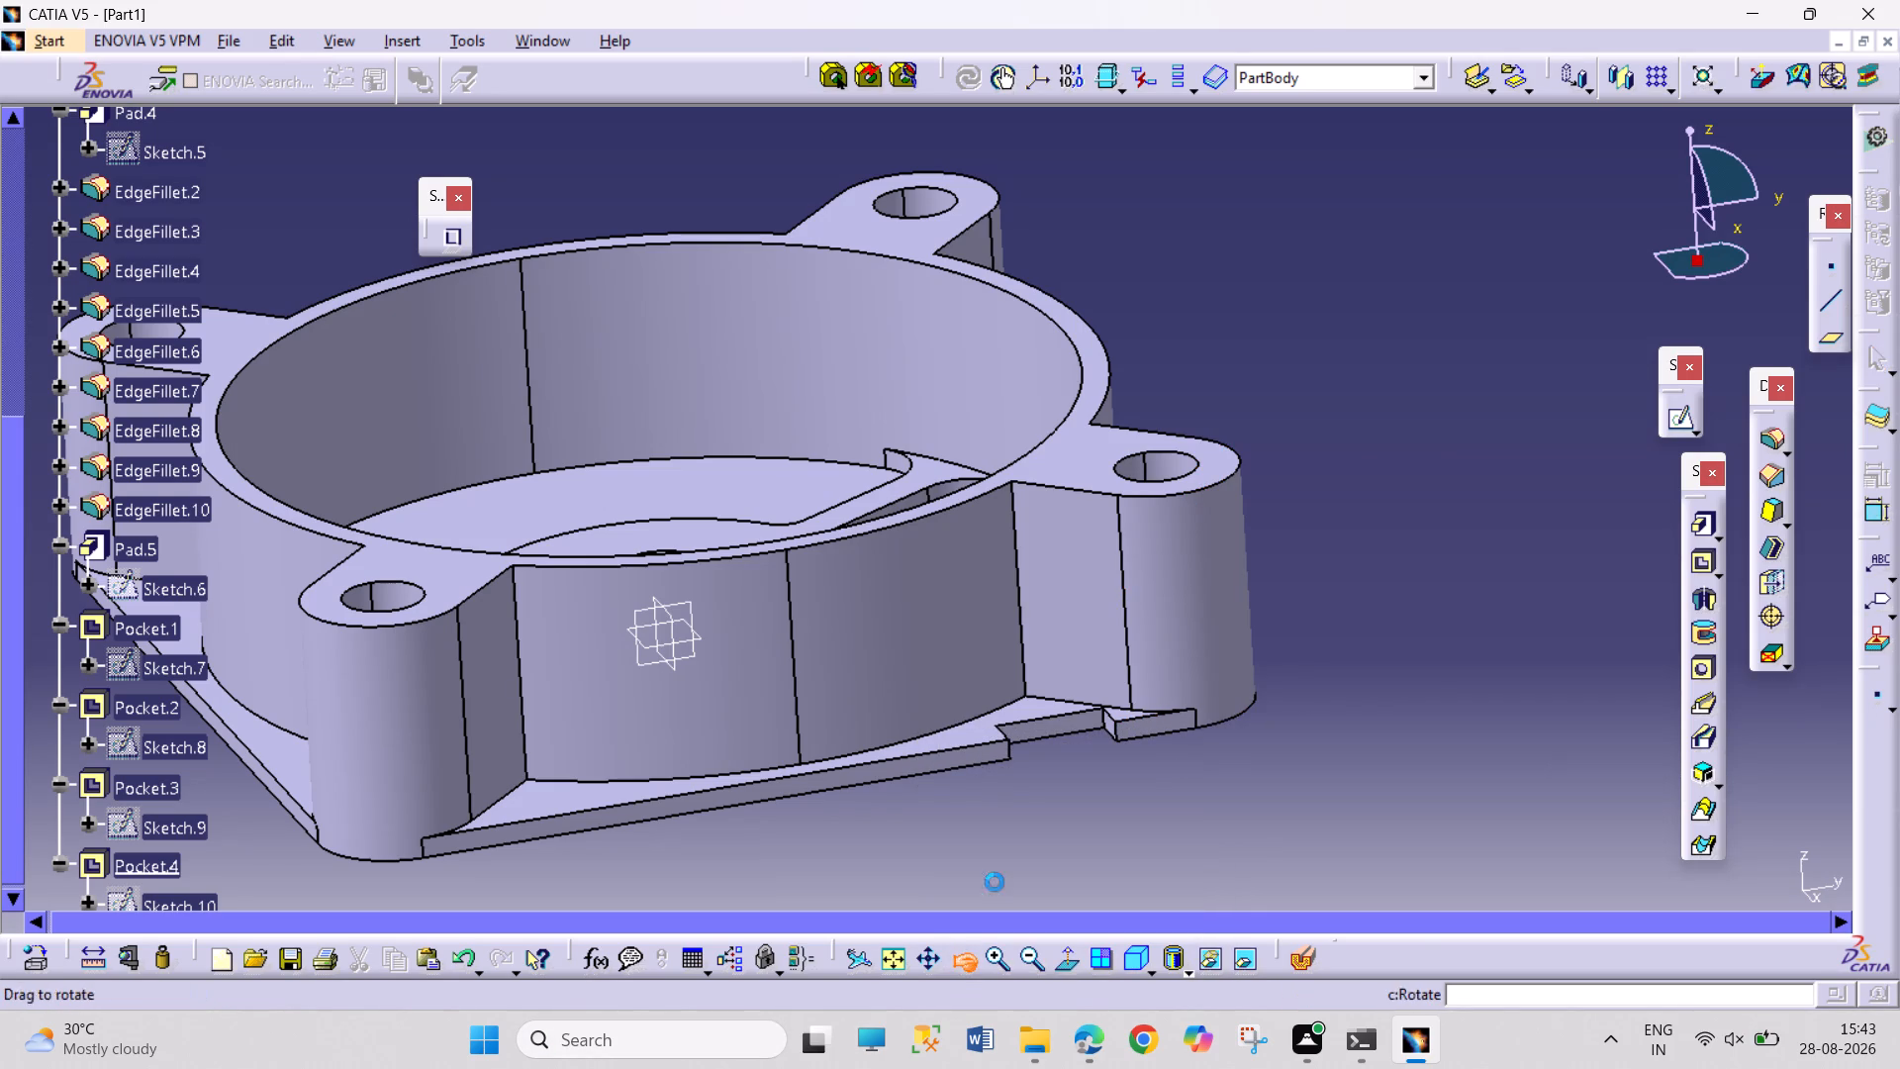
pyautogui.moveTo(1269, 349); pyautogui.dragTo(1196, 608)
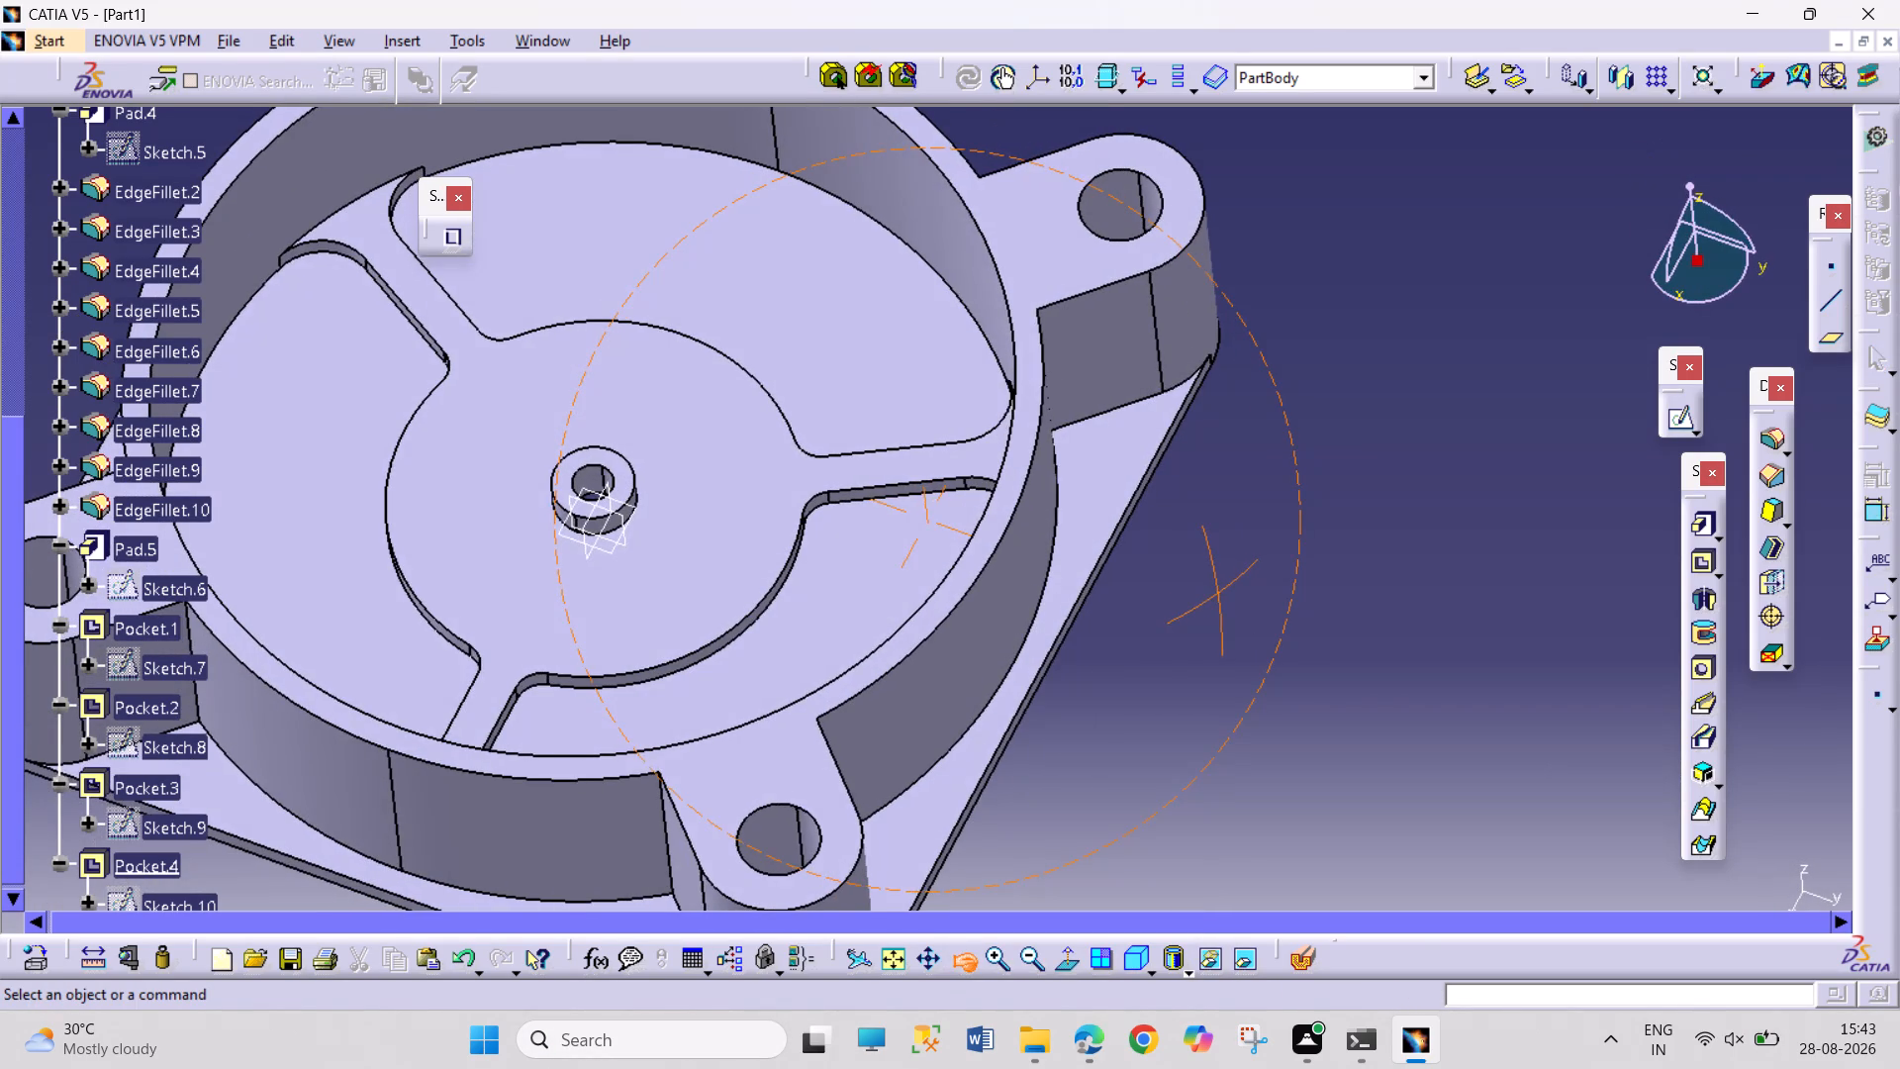
pyautogui.moveTo(1196, 608); pyautogui.dragTo(1197, 608)
pyautogui.click(1083, 507)
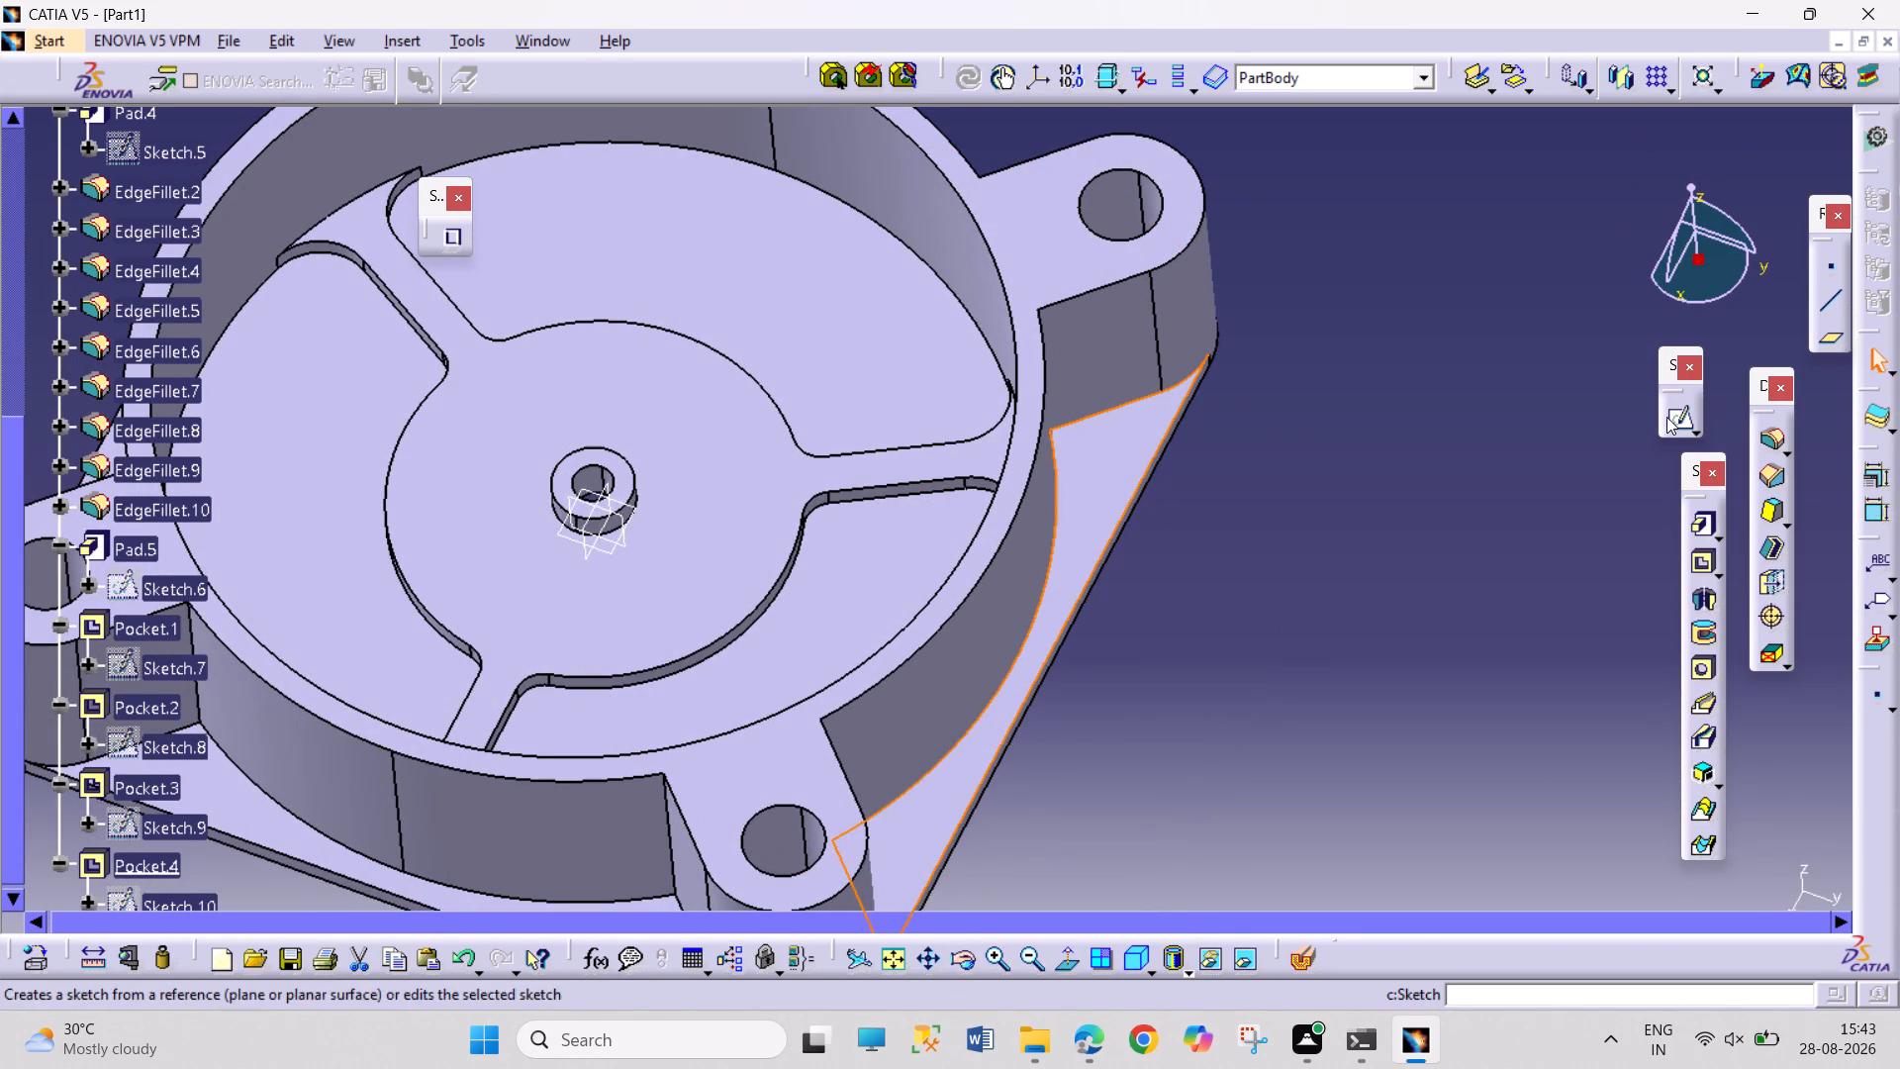
pyautogui.click(1676, 422)
pyautogui.click(873, 959)
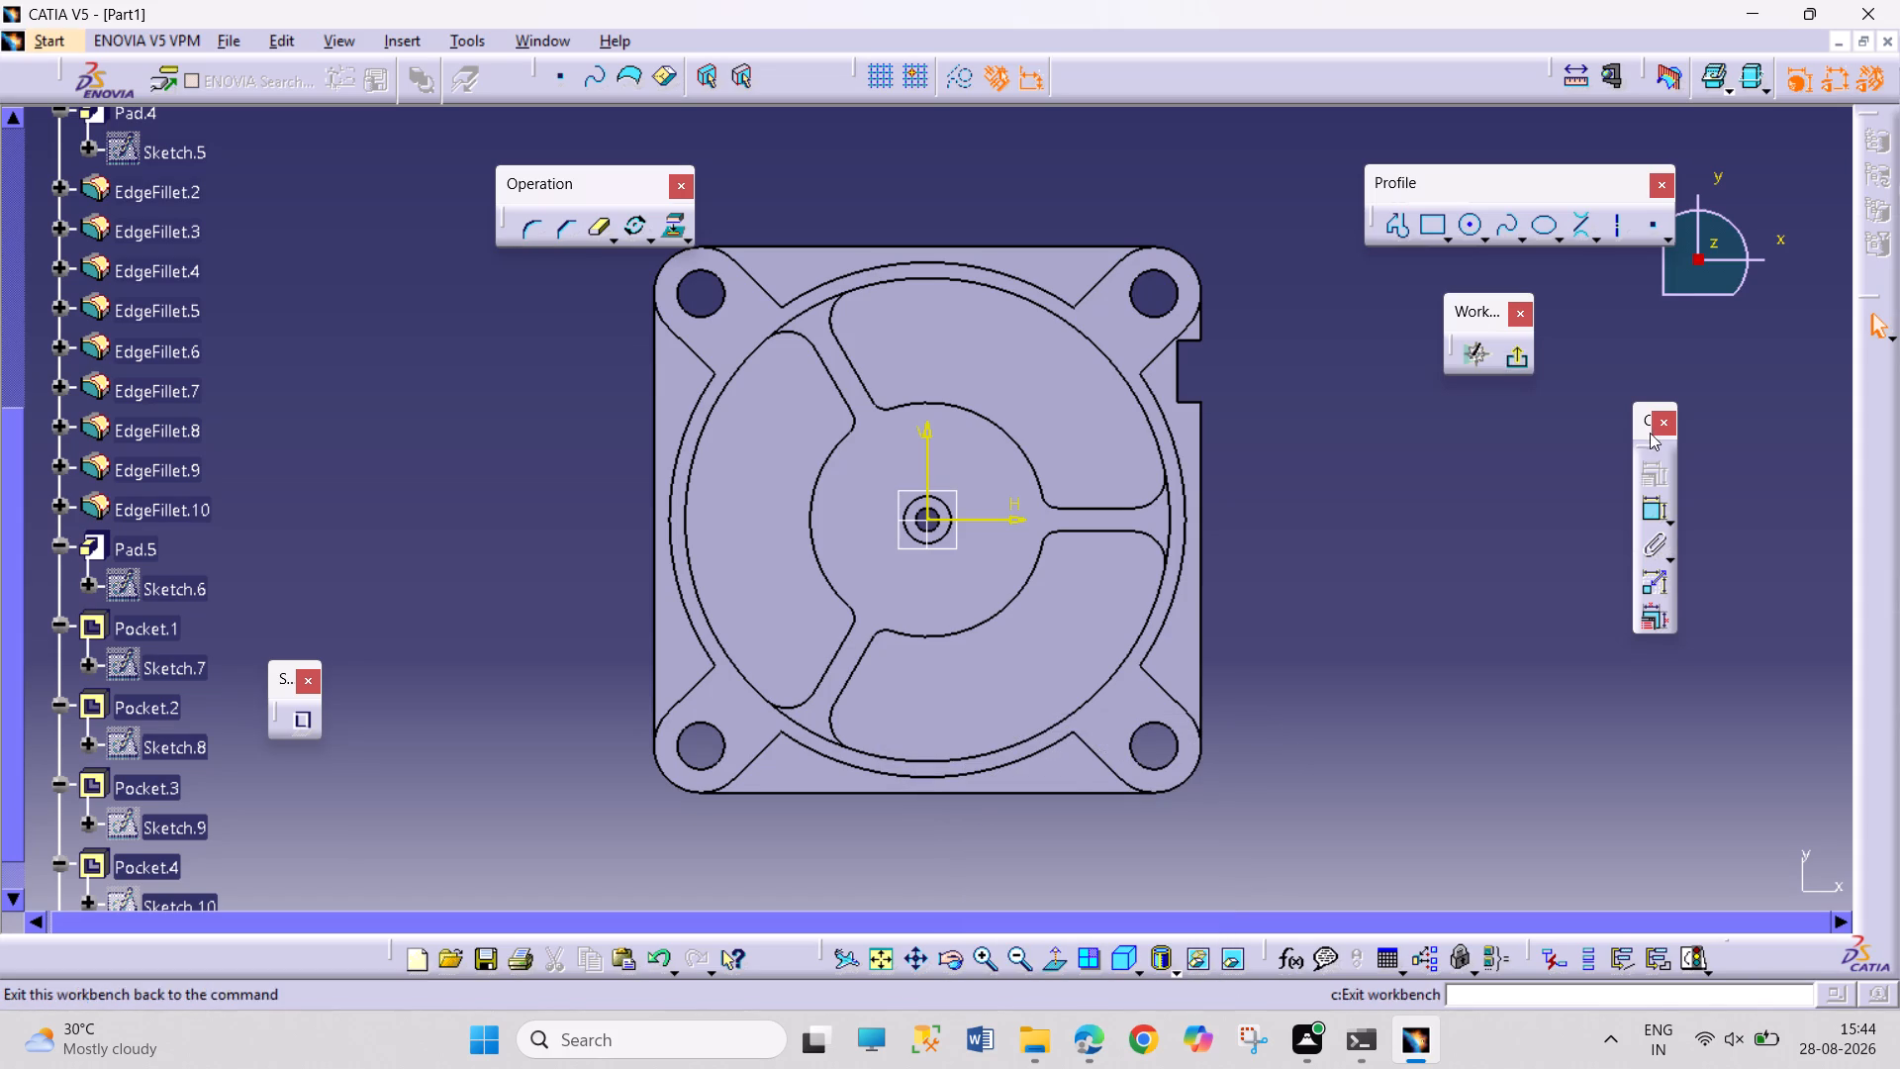
# Sketch four rectangles, one straddling the flange's outer edge and the round housing wall near the middle of each side.
pyautogui.click(1429, 230)
pyautogui.click(1134, 462)
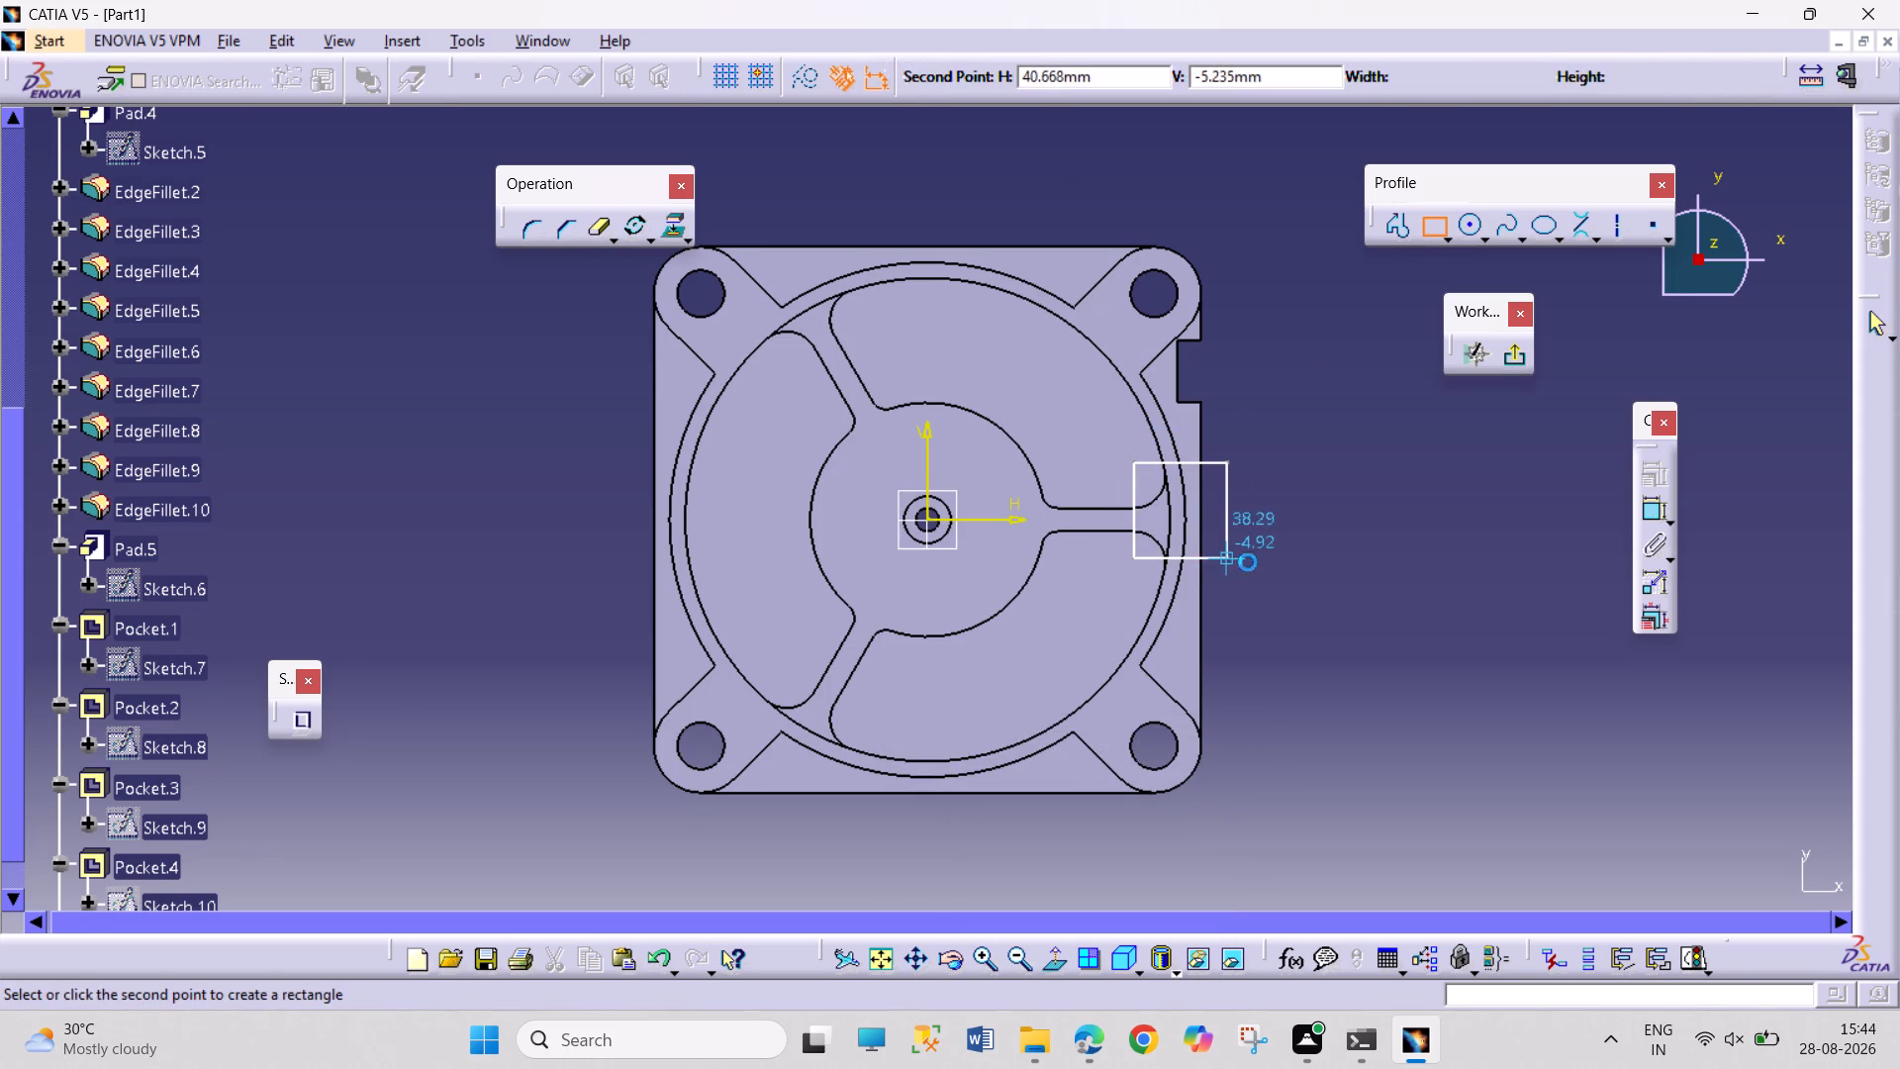
pyautogui.click(1248, 562)
pyautogui.click(1438, 223)
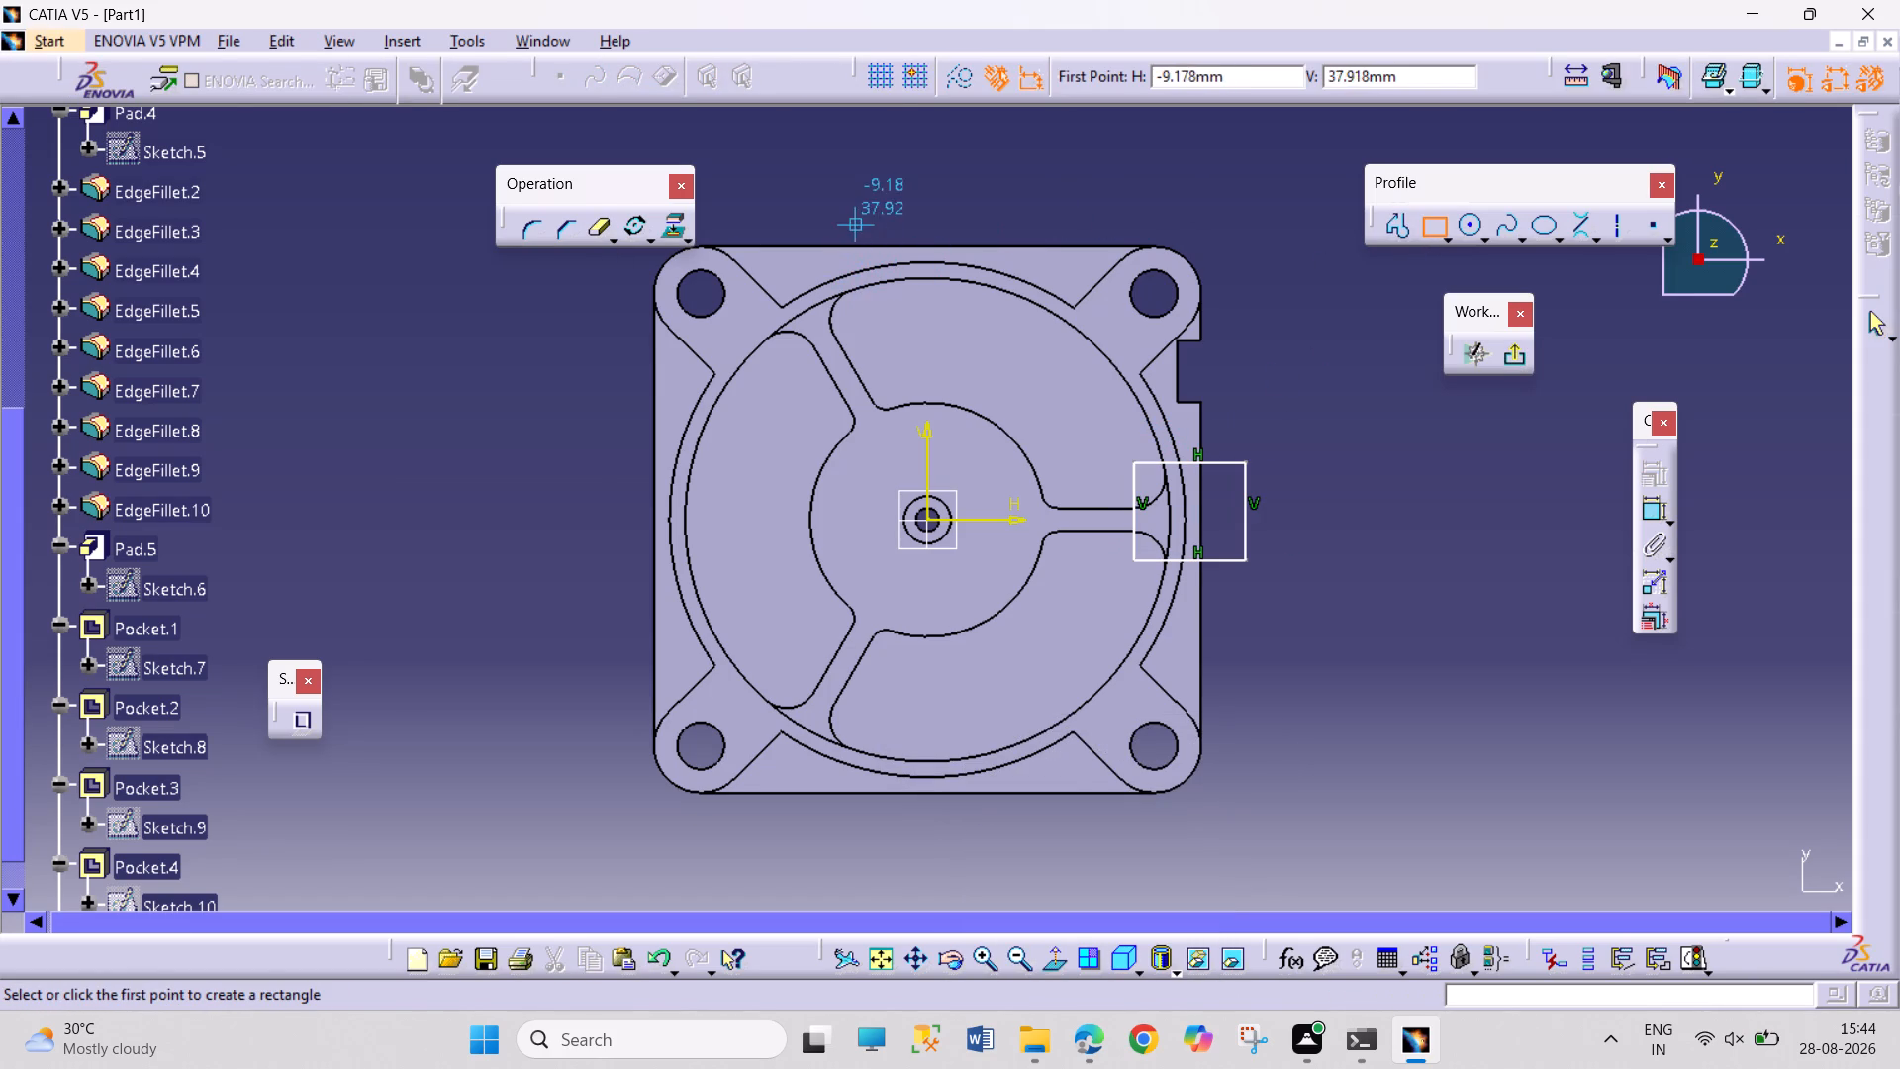
pyautogui.moveTo(856, 216); pyautogui.dragTo(866, 242)
pyautogui.click(988, 313)
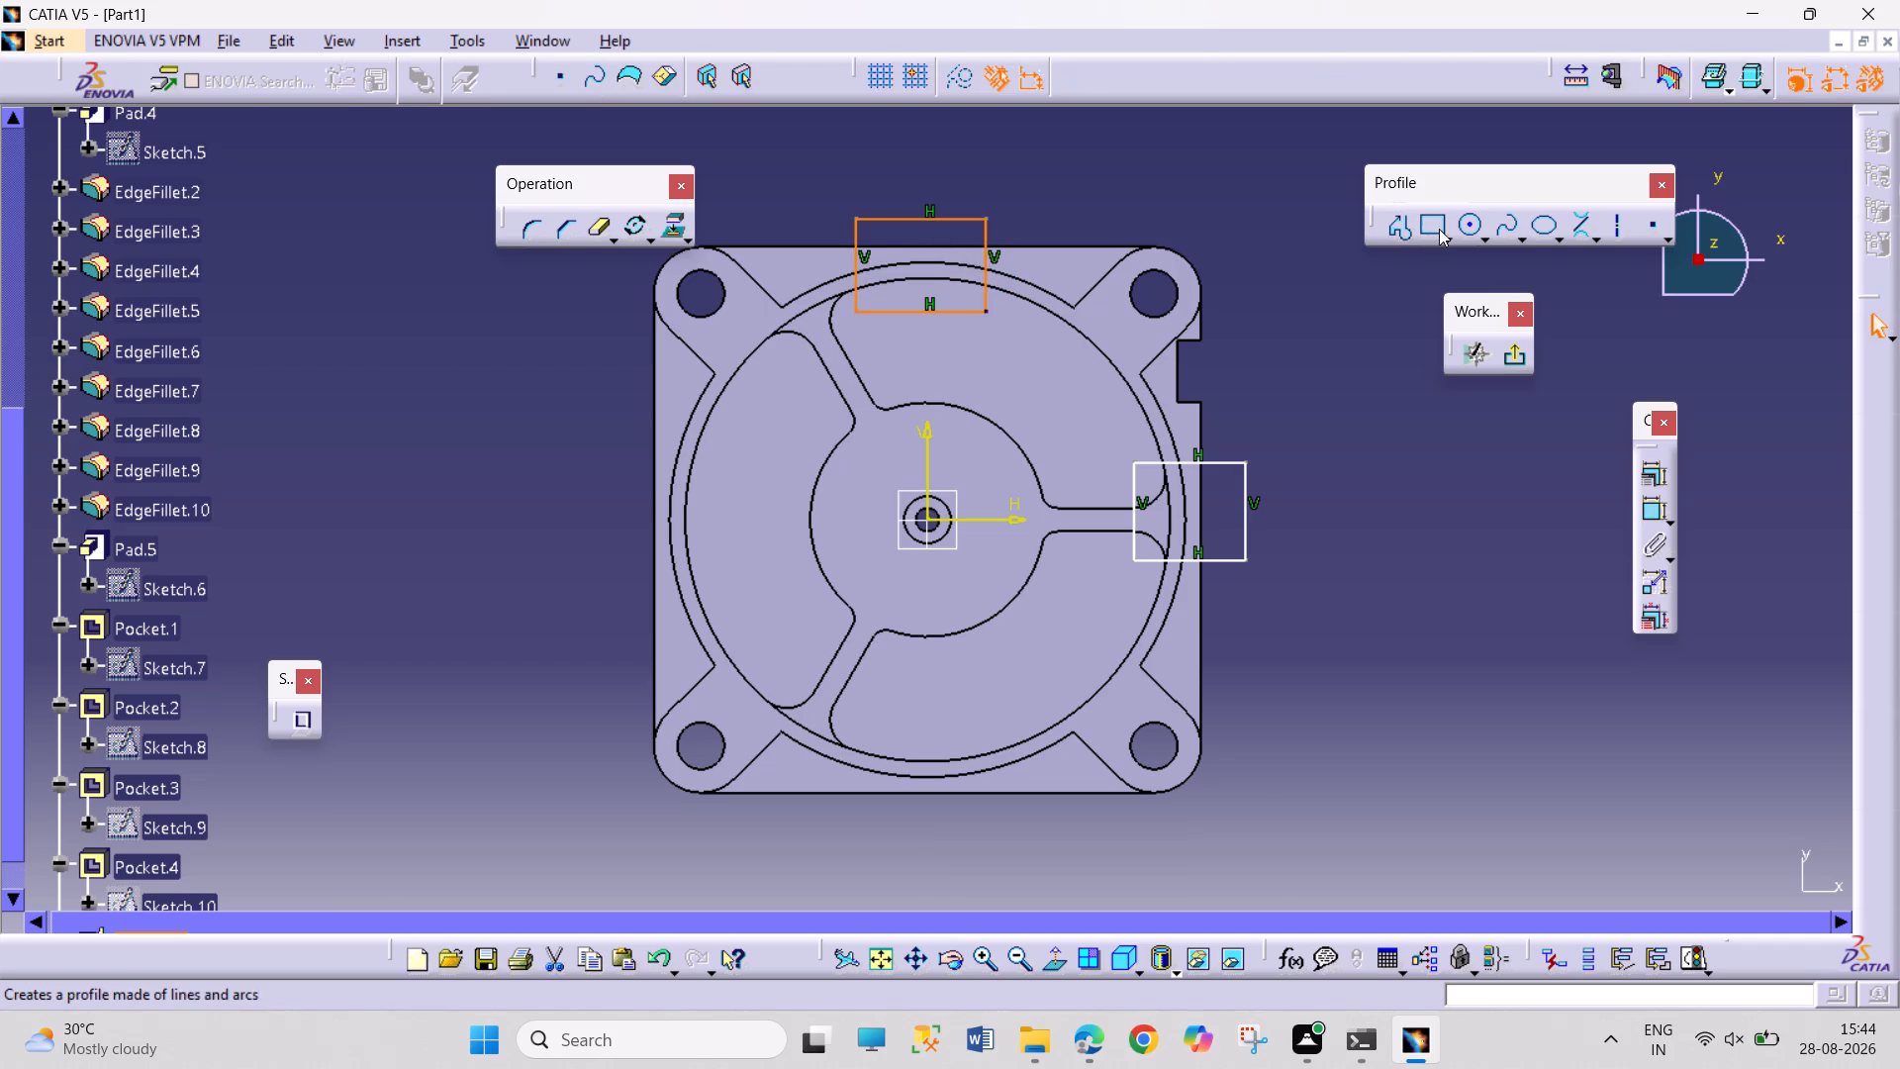
pyautogui.click(1439, 229)
pyautogui.click(618, 418)
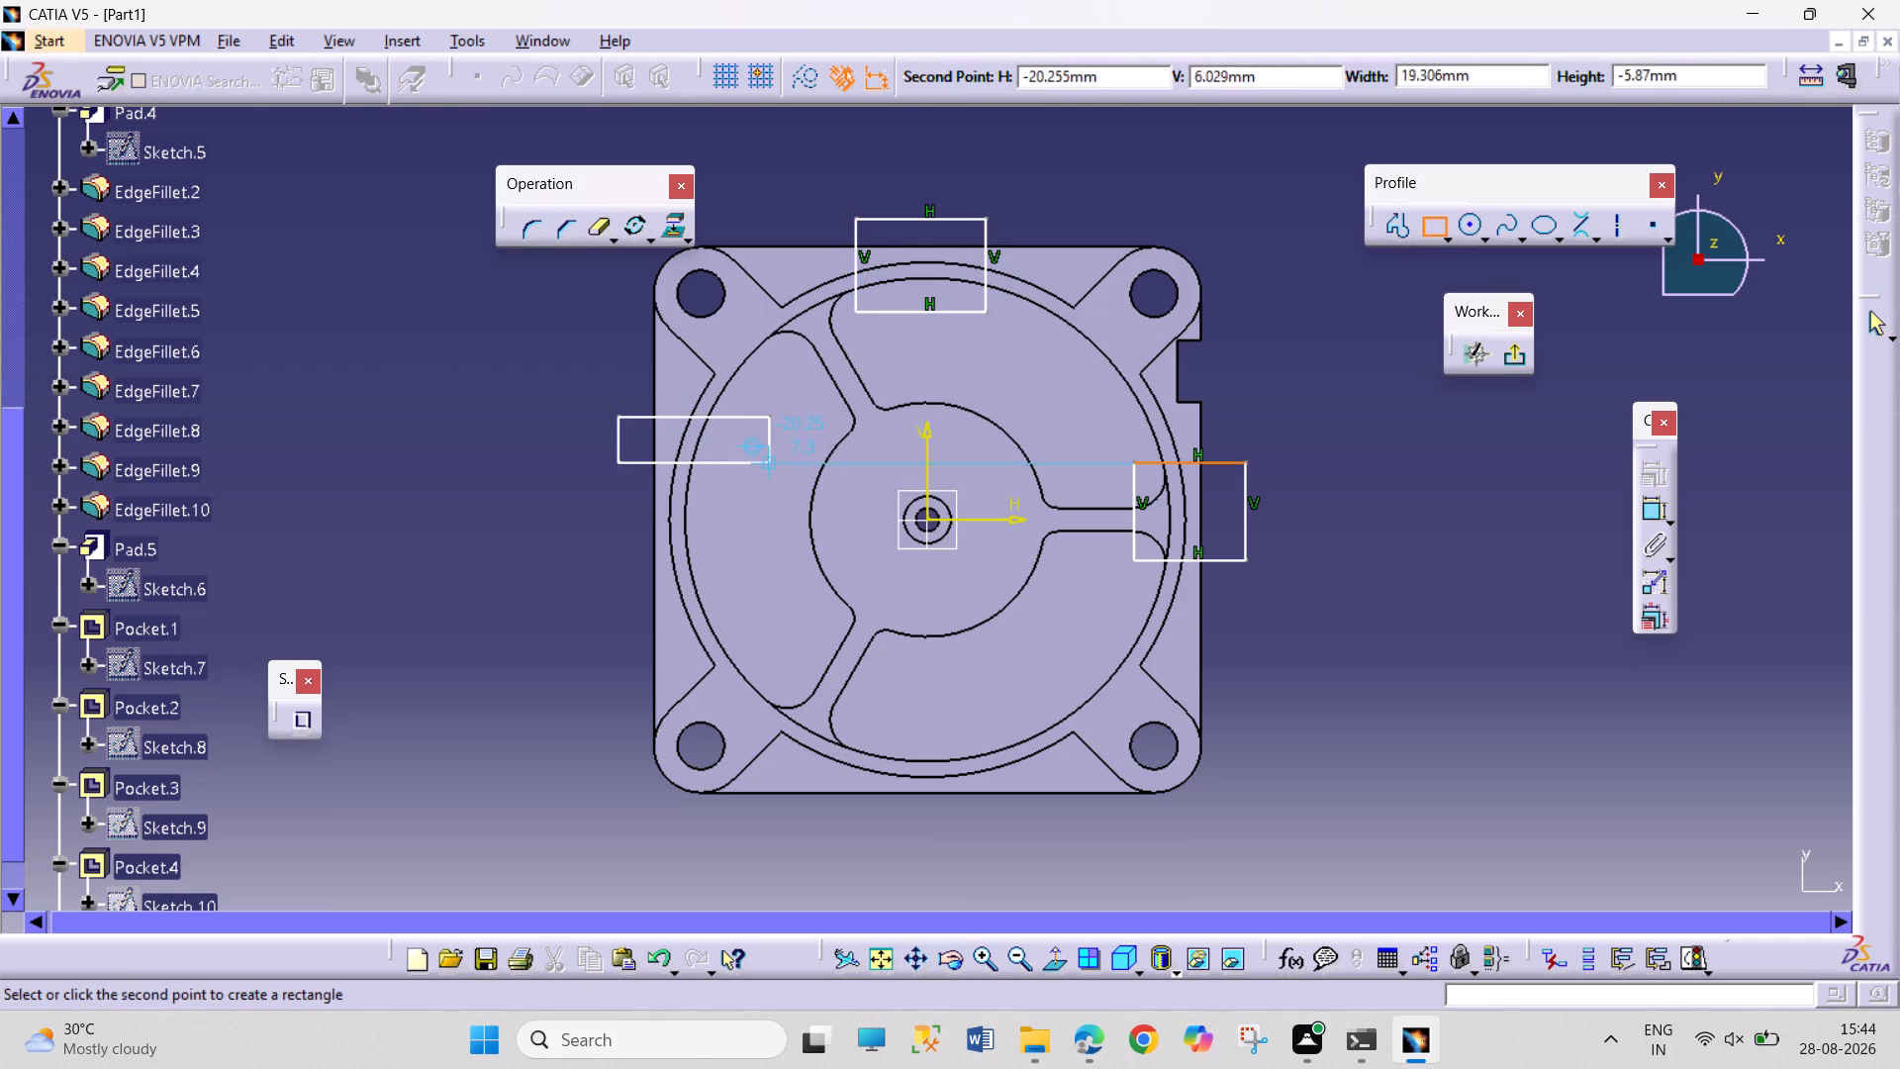
pyautogui.click(717, 576)
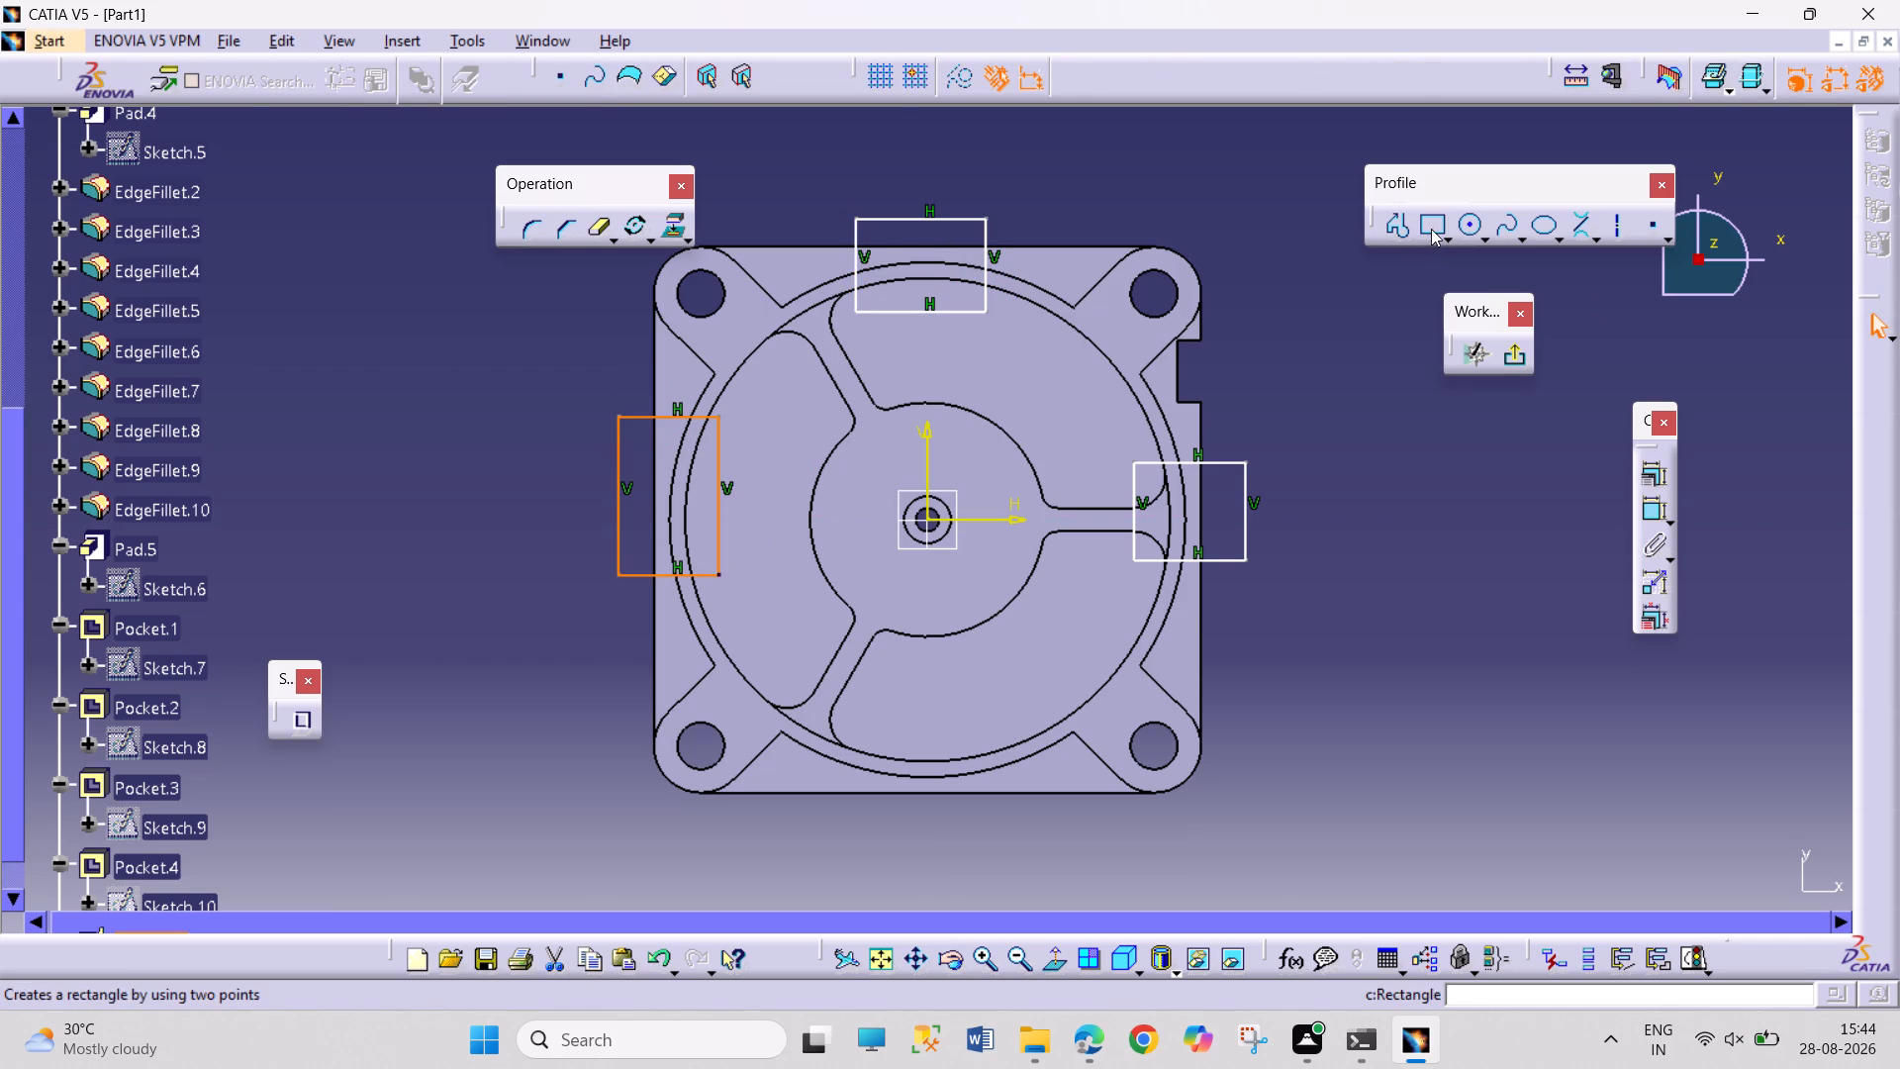
pyautogui.click(1431, 229)
pyautogui.moveTo(895, 861); pyautogui.dragTo(890, 846)
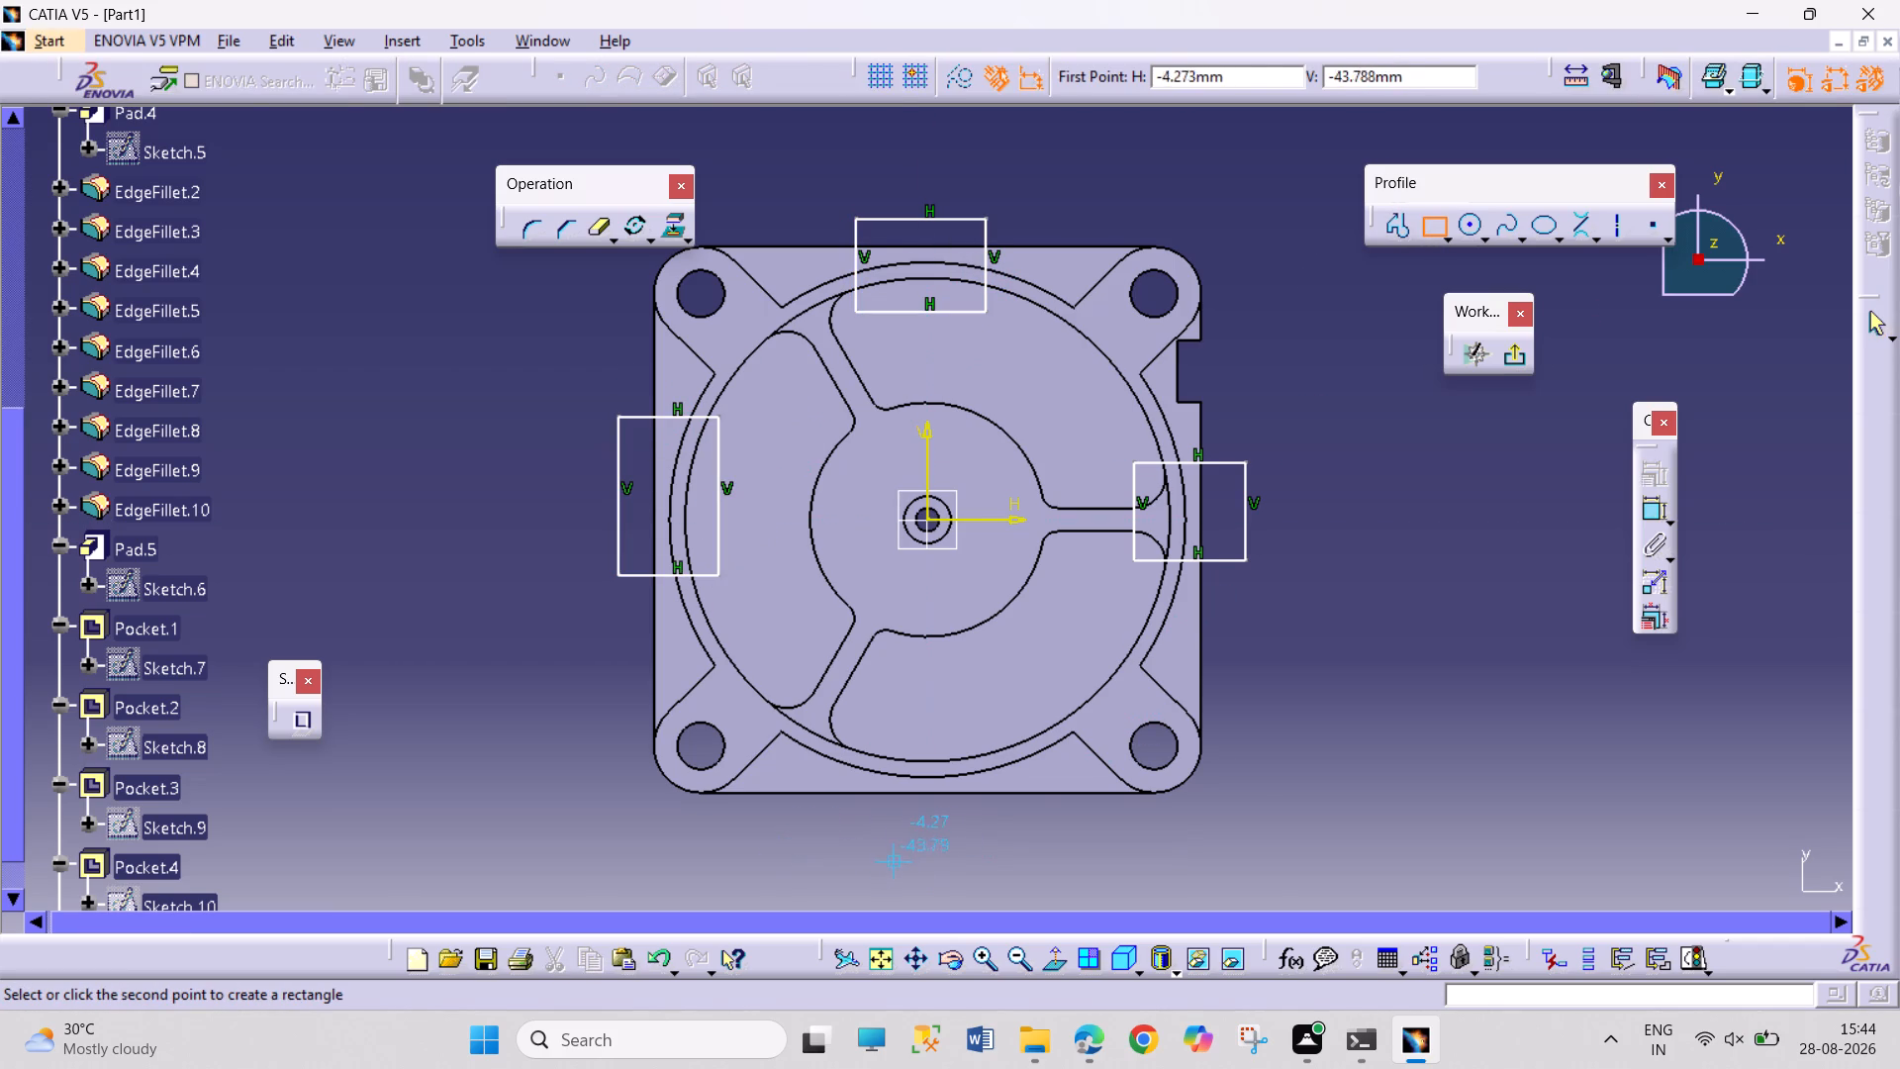
pyautogui.click(1048, 729)
pyautogui.click(1432, 729)
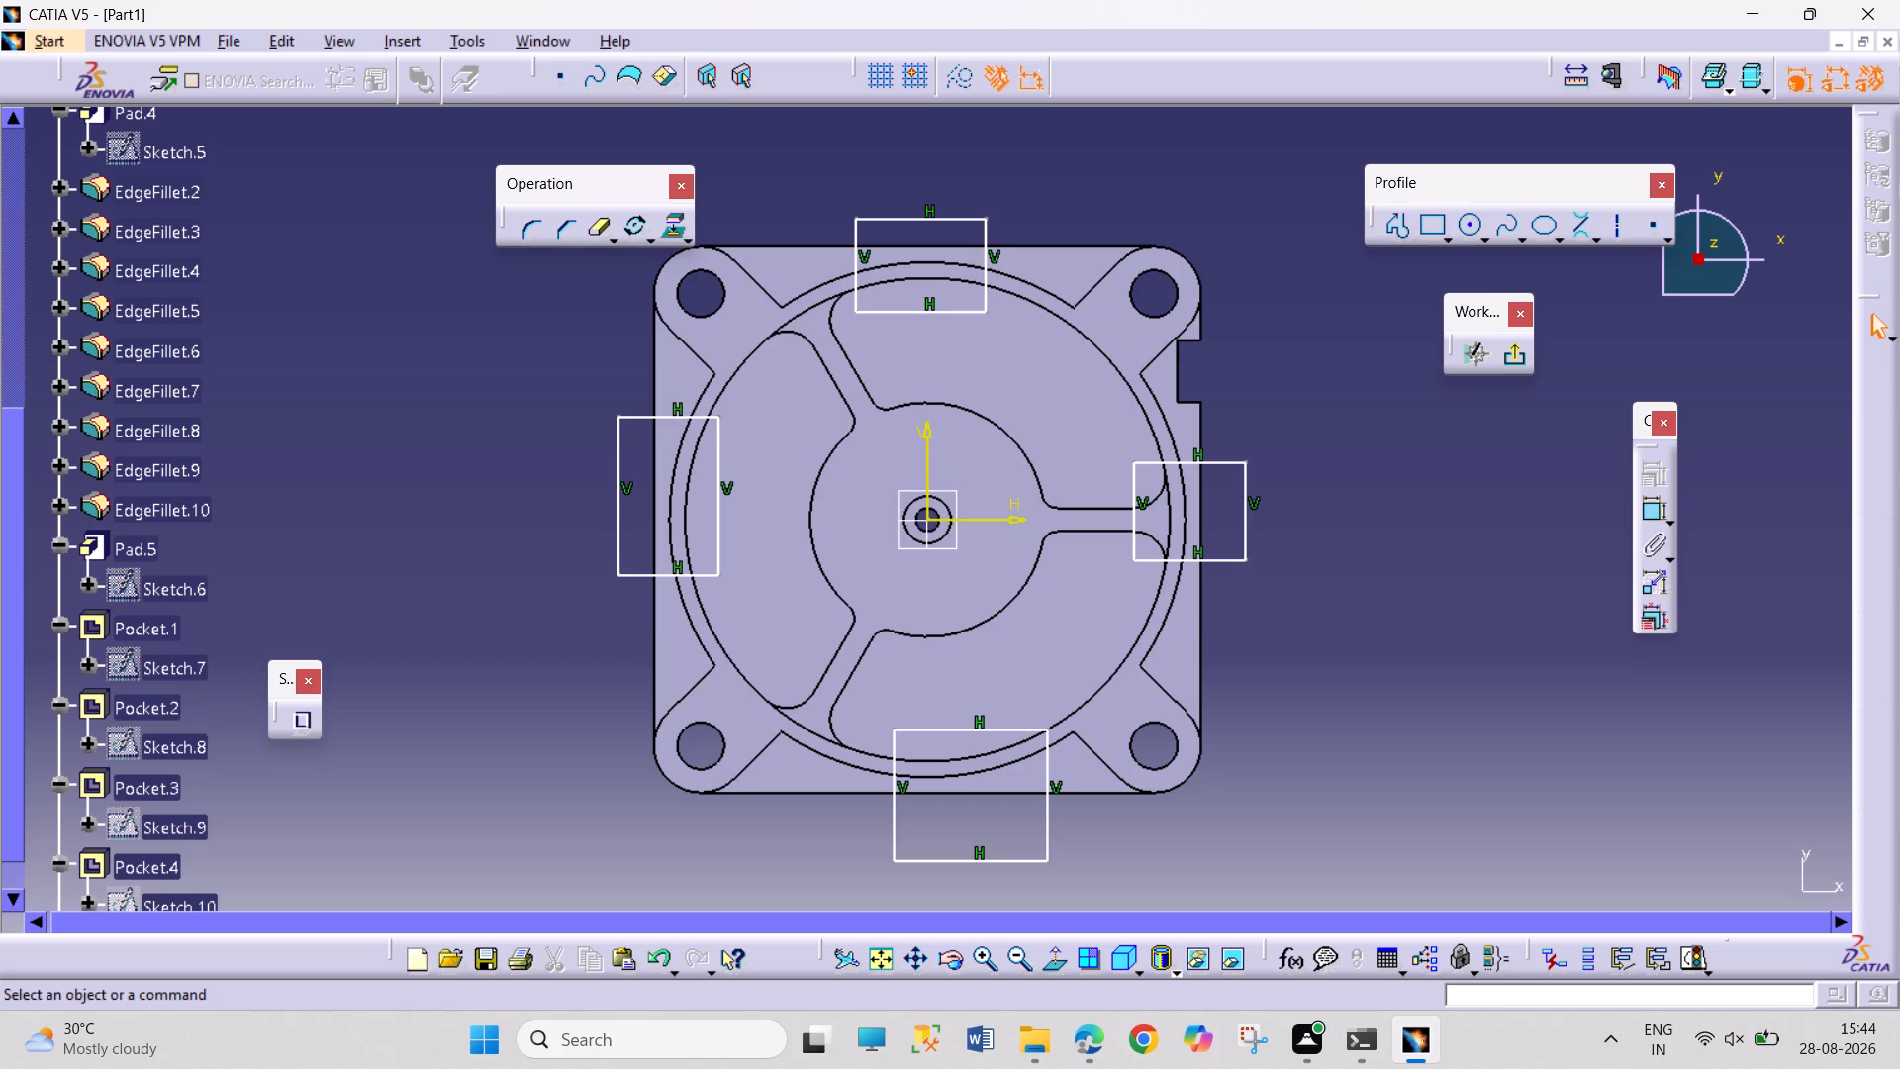
# Project the four outer arc edges of the round housing wall onto the sketch plane.
pyautogui.click(1190, 511)
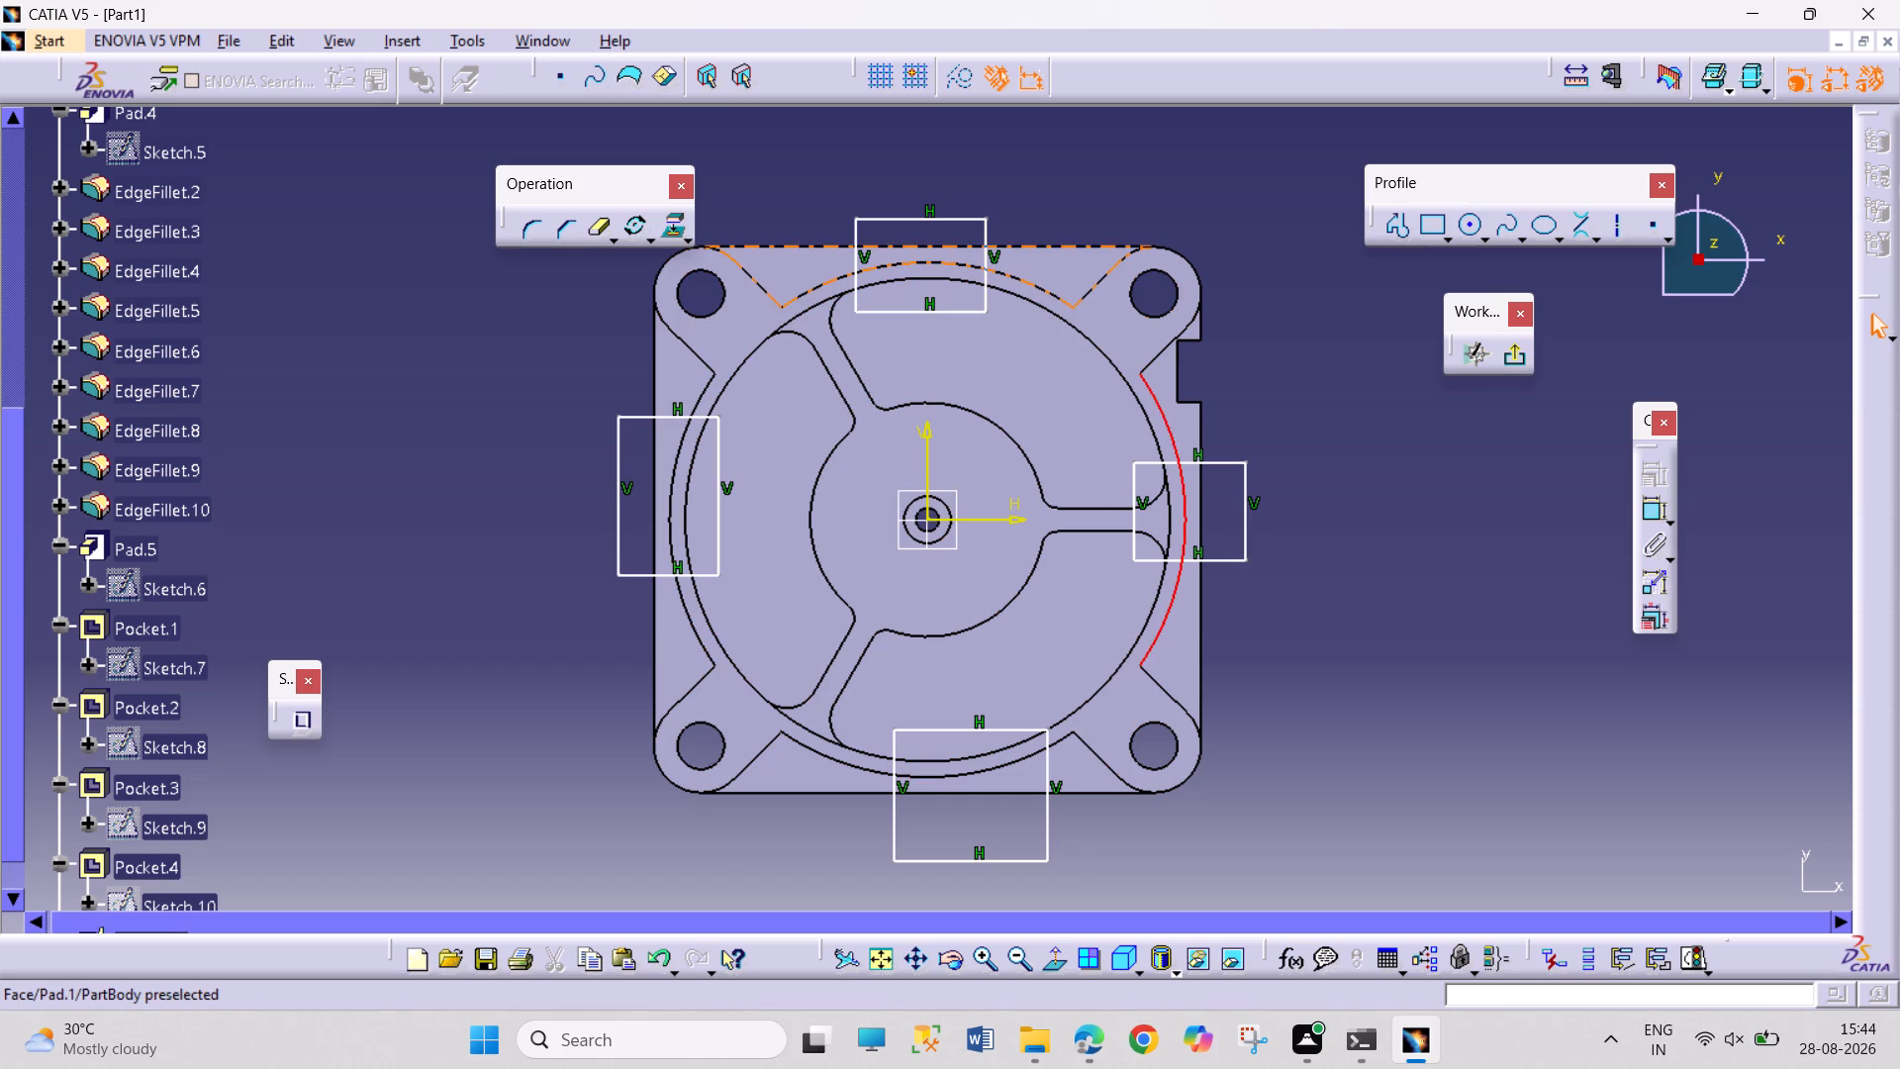
pyautogui.keyDown('ctrl'); pyautogui.click(1061, 295); pyautogui.keyUp('ctrl')
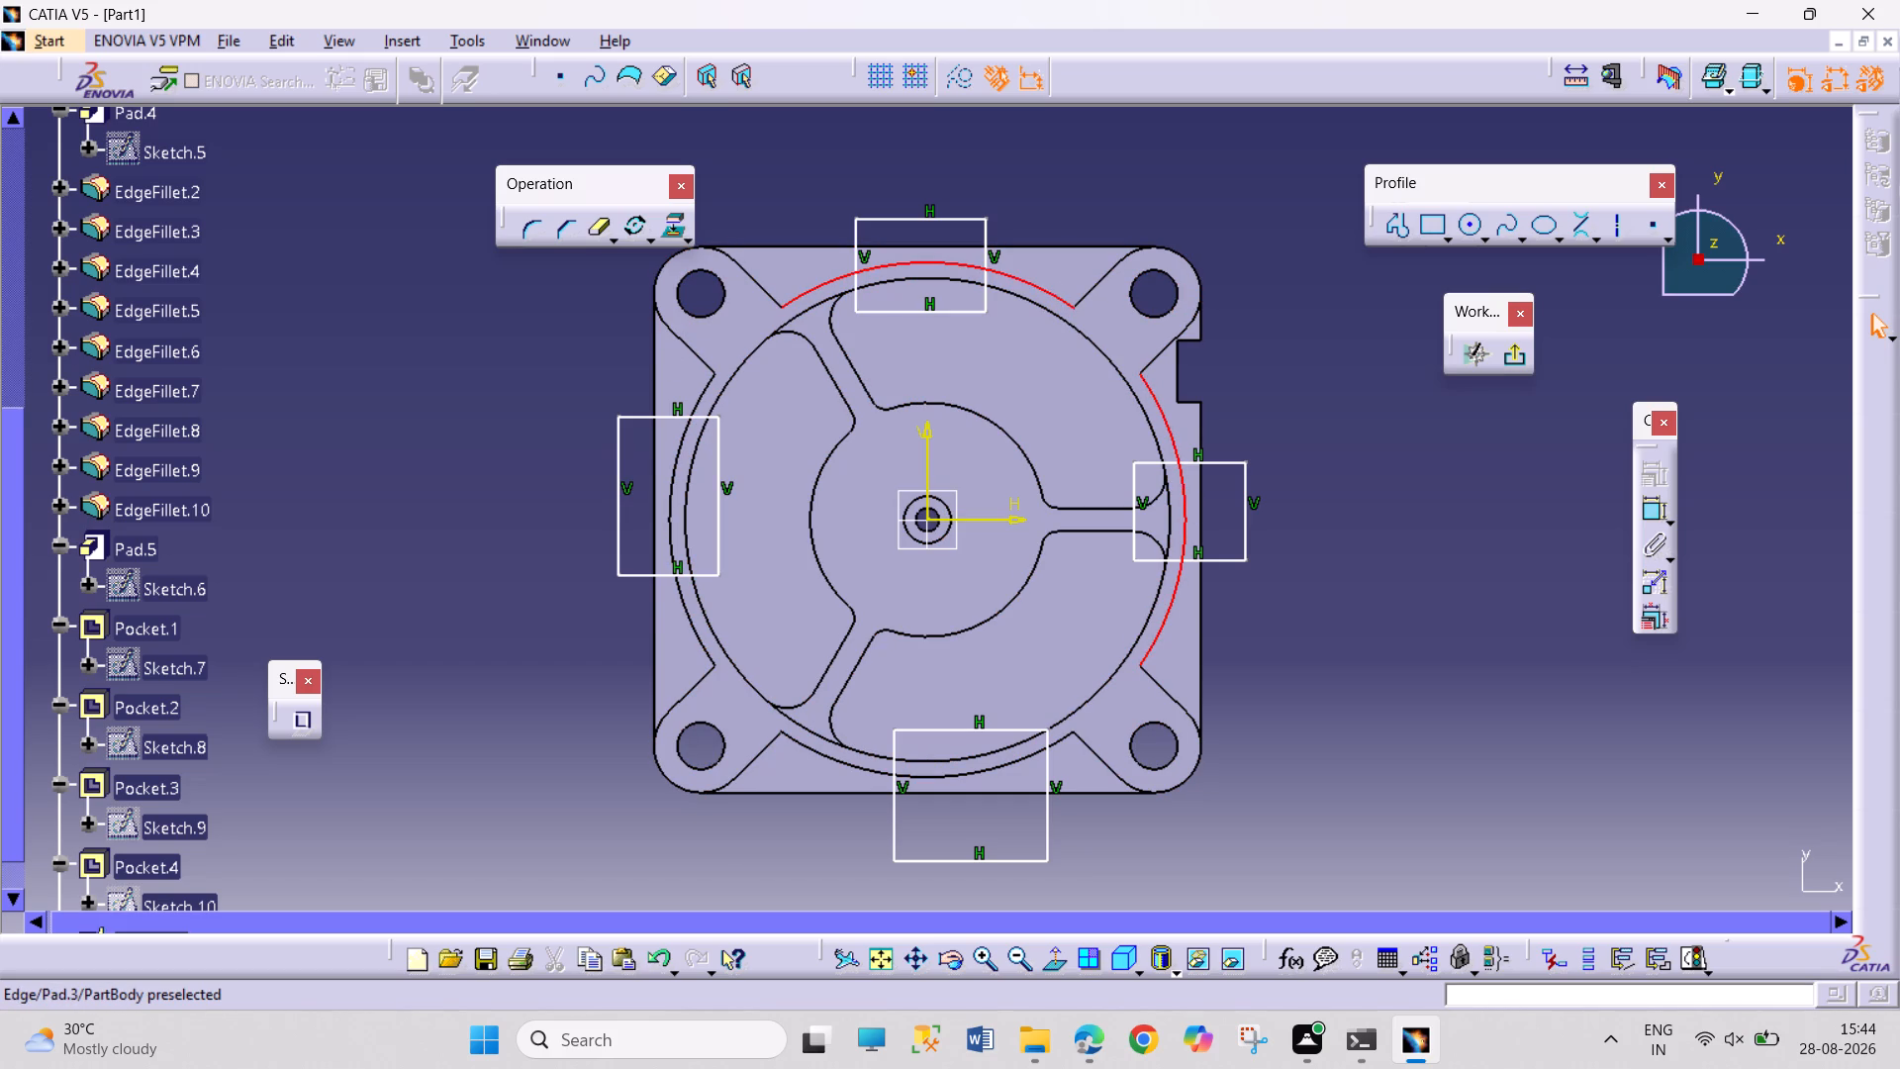
pyautogui.keyDown('ctrl'); pyautogui.click(675, 461); pyautogui.keyUp('ctrl')
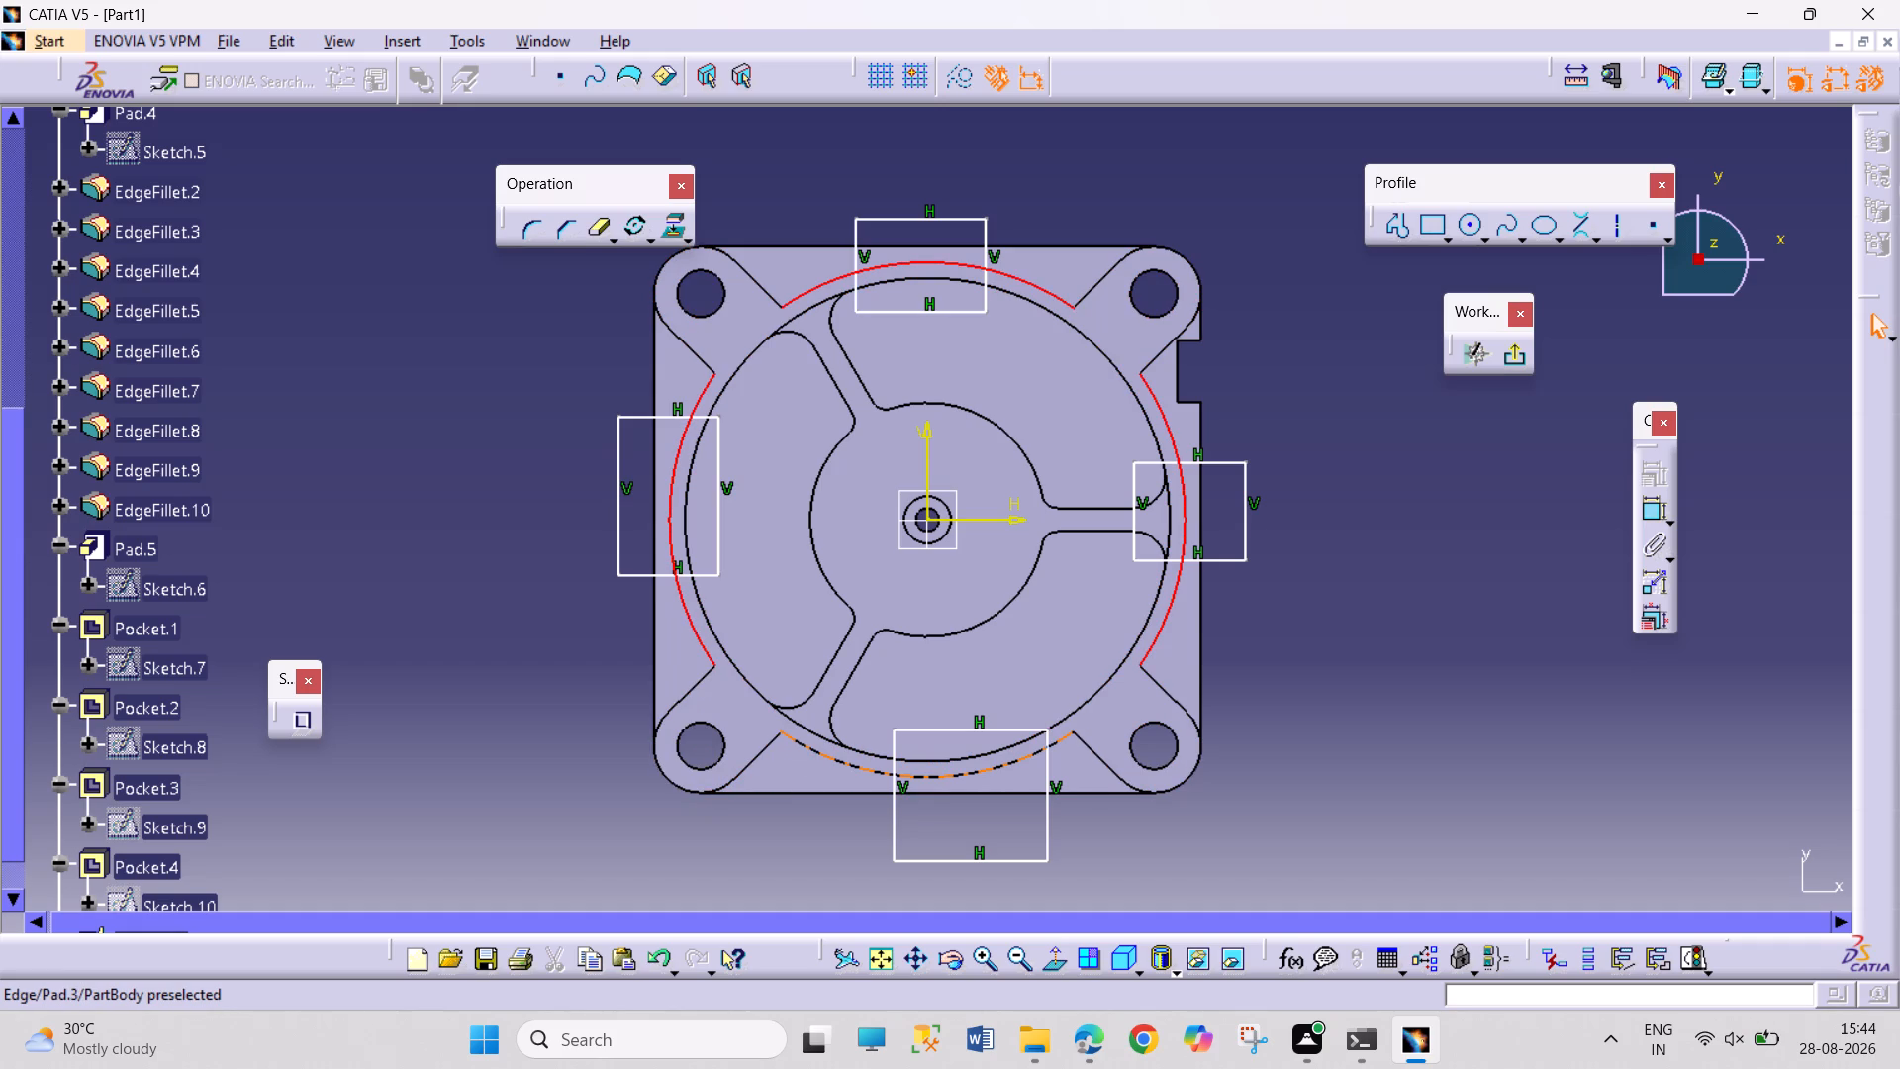
pyautogui.keyDown('ctrl'); pyautogui.click(819, 756); pyautogui.keyUp('ctrl')
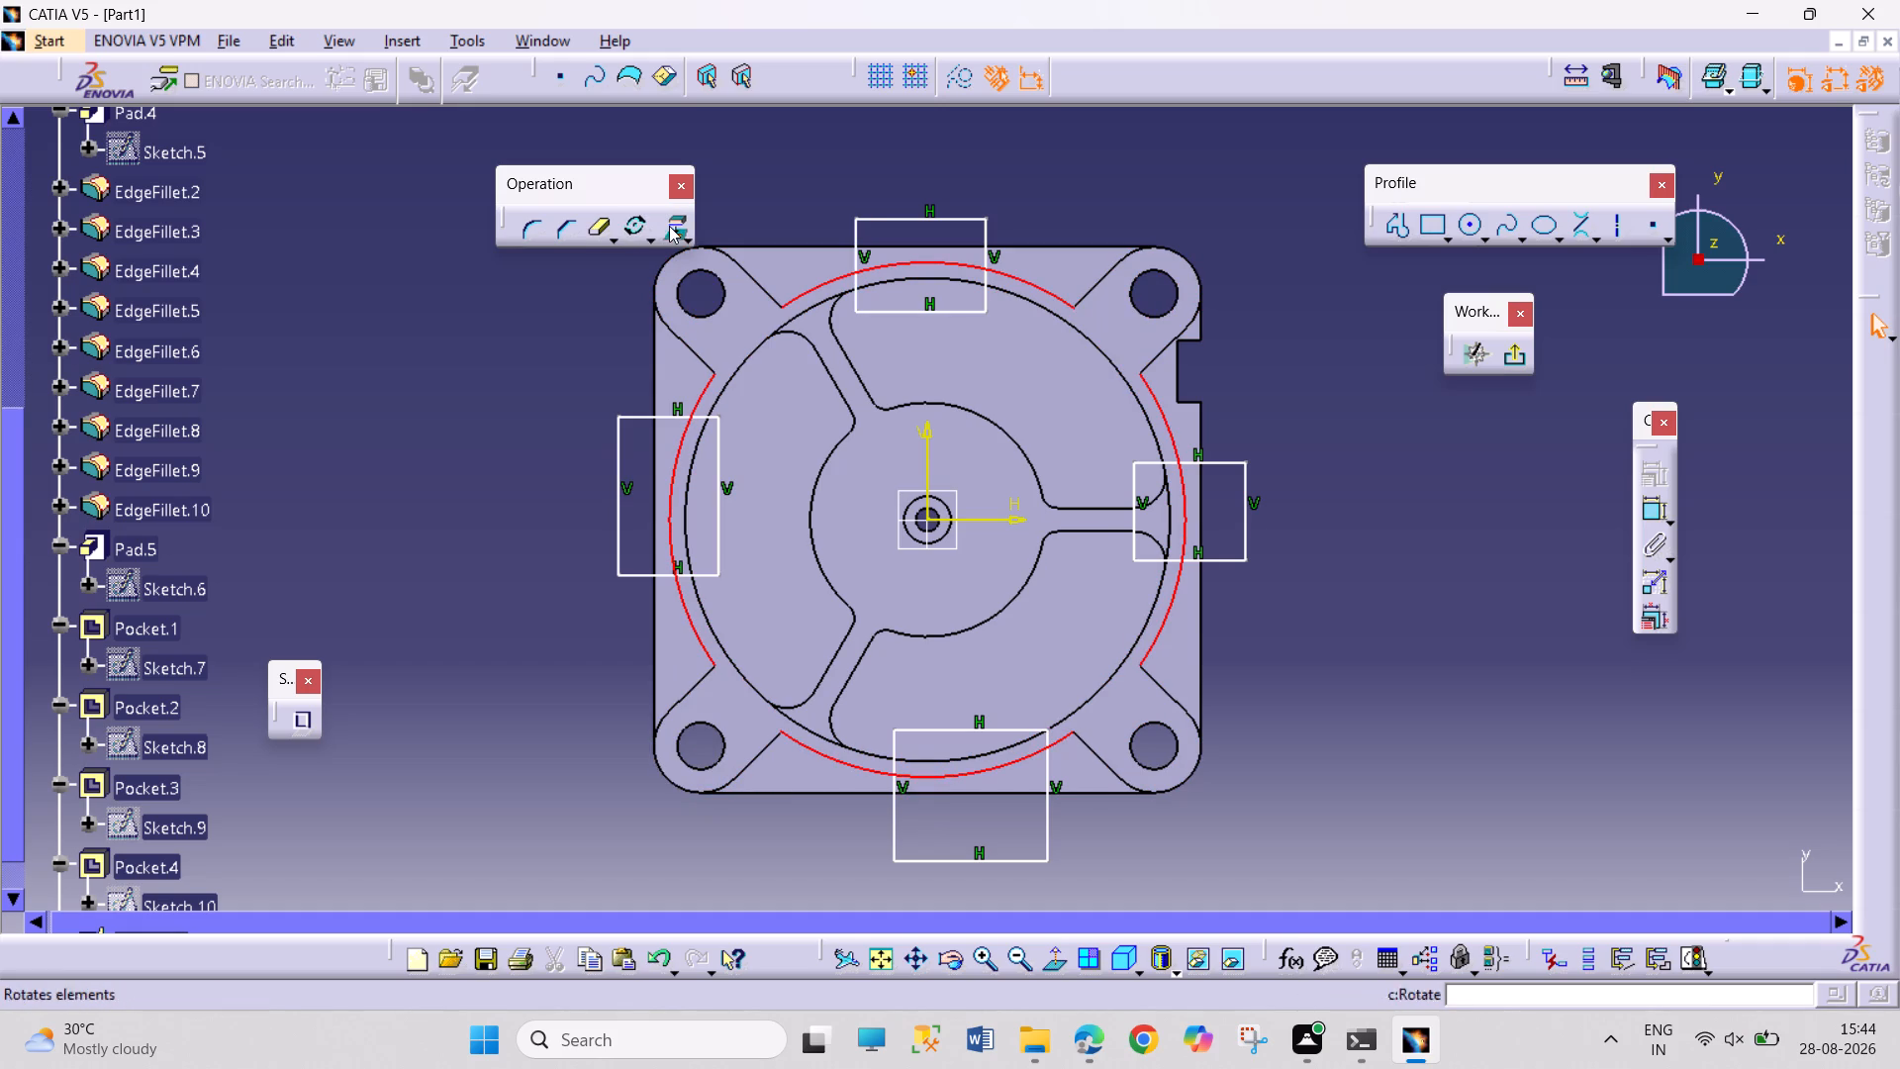
pyautogui.click(669, 226)
# Project the flange's four straight outer edges onto the sketch plane.
pyautogui.click(1034, 250)
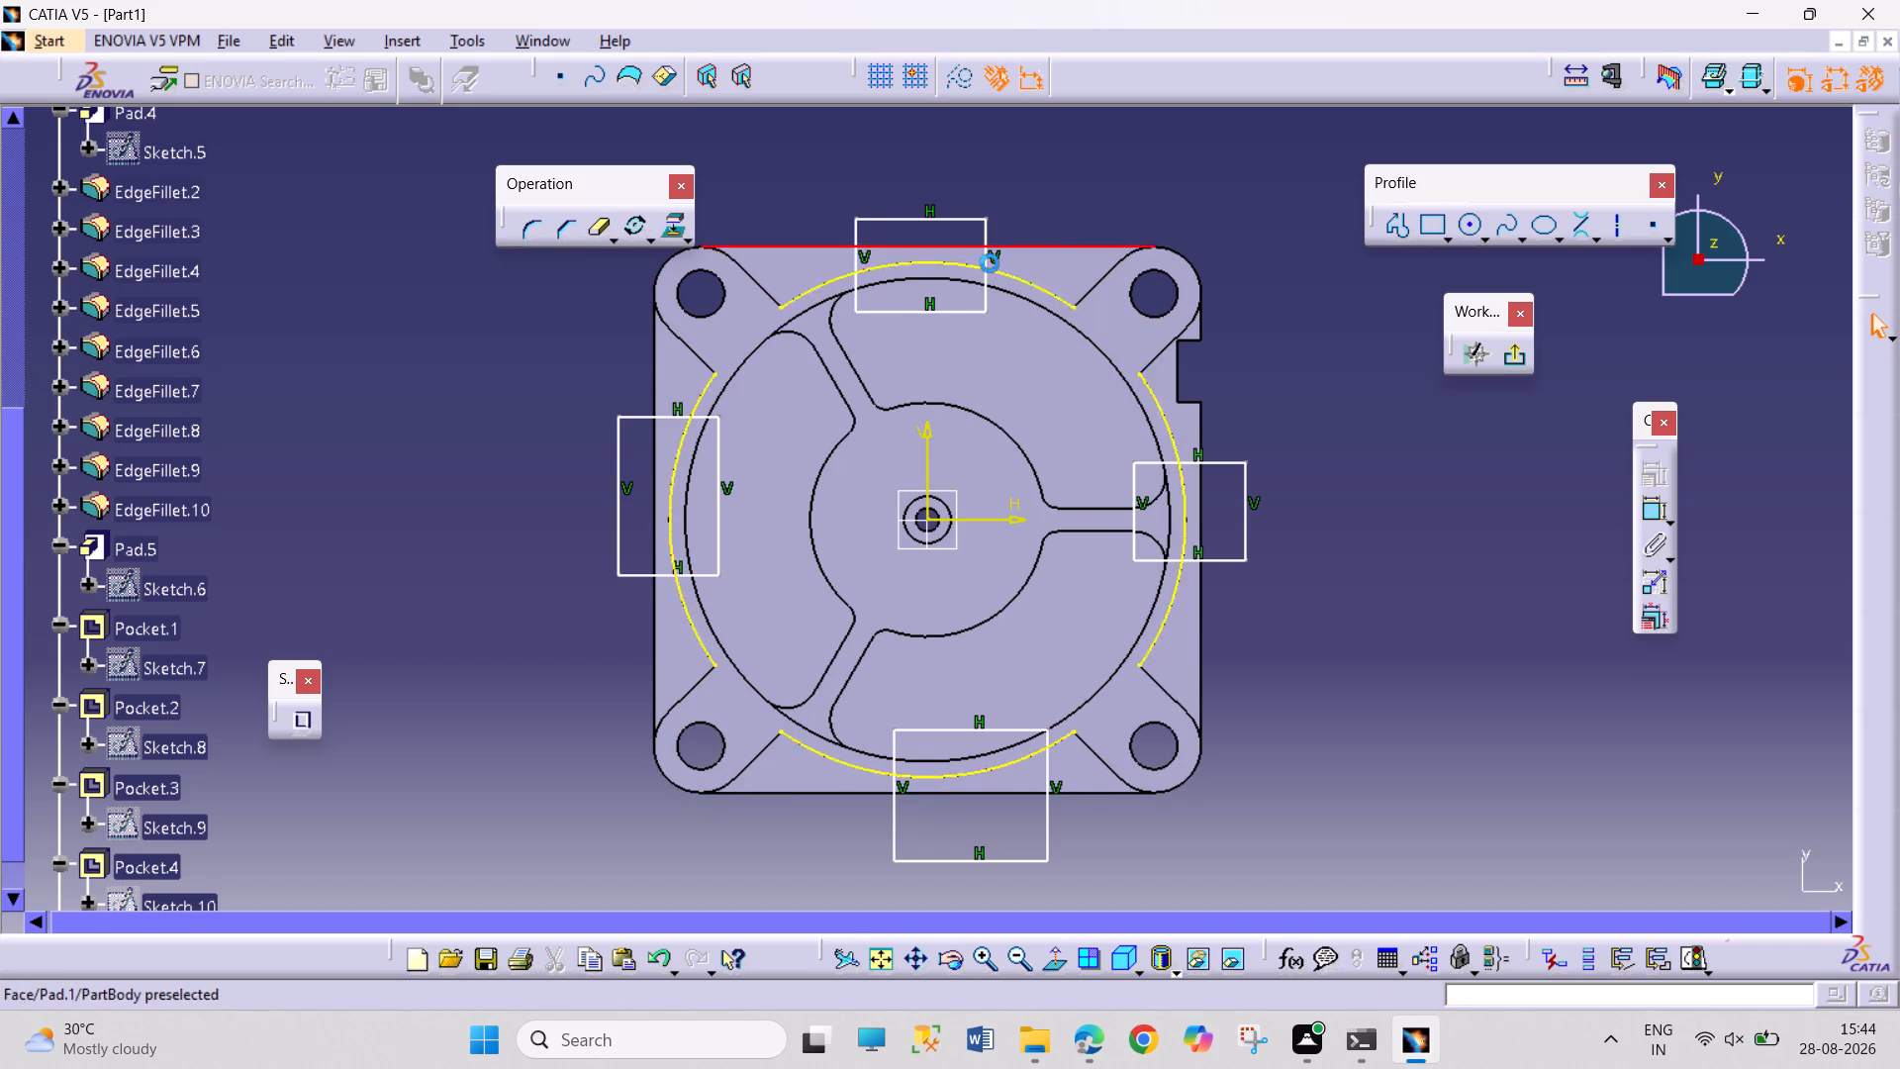
pyautogui.keyDown('ctrl'); pyautogui.click(653, 627); pyautogui.keyUp('ctrl')
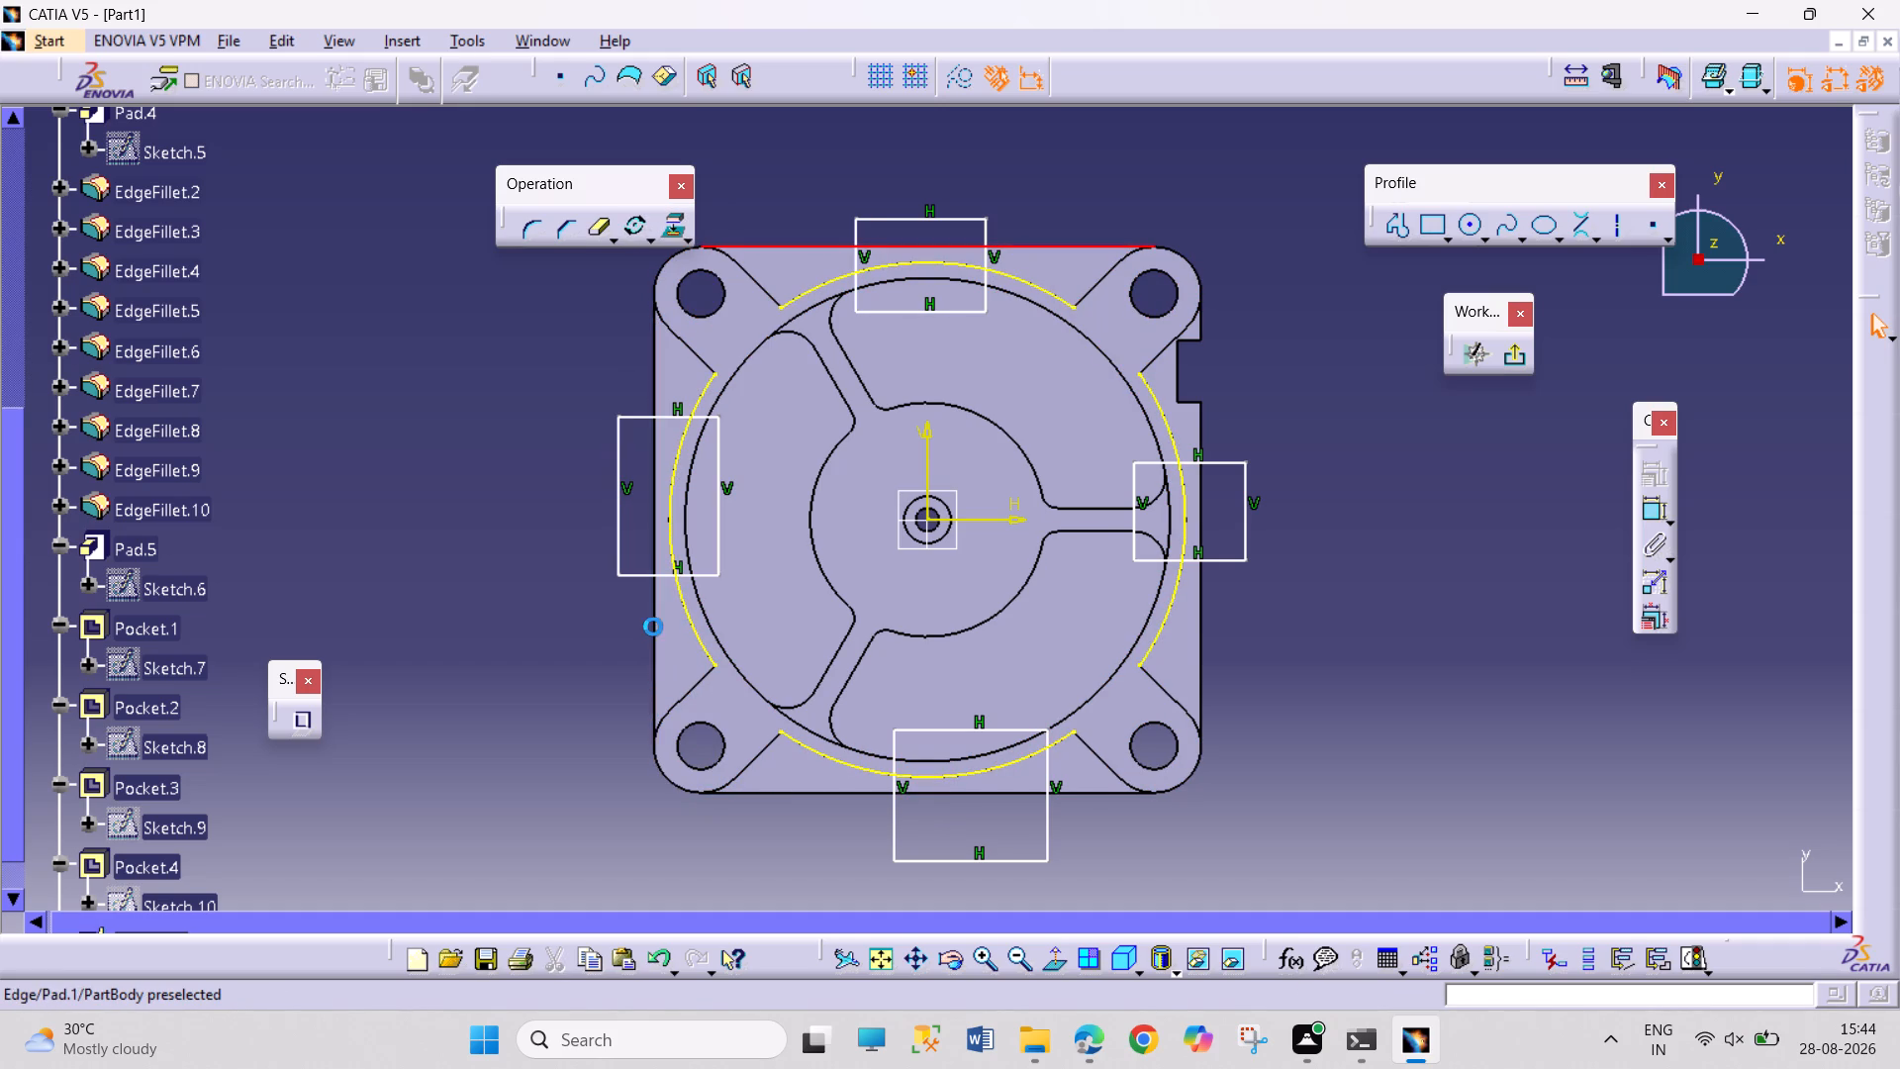
pyautogui.keyDown('ctrl'); pyautogui.moveTo(799, 795); pyautogui.dragTo(807, 808); pyautogui.keyUp('ctrl')
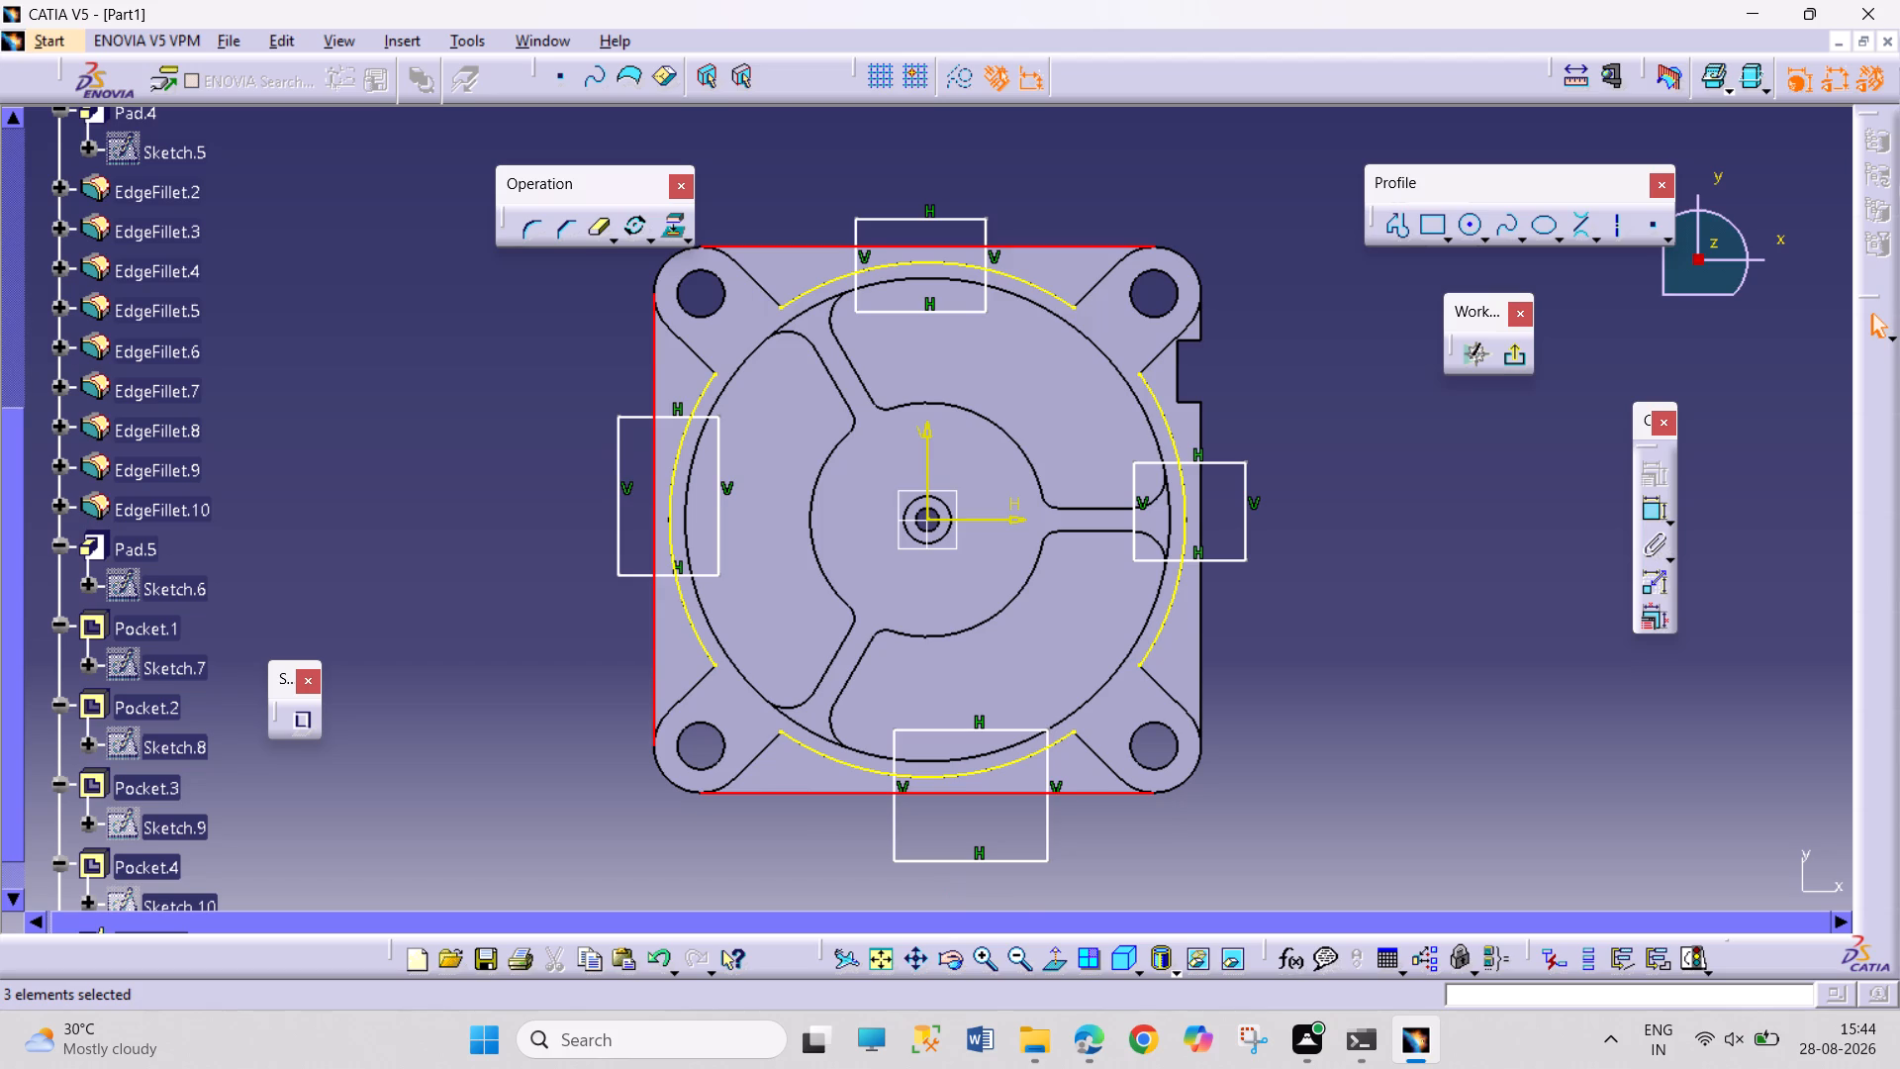
pyautogui.keyDown('ctrl'); pyautogui.click(1204, 637); pyautogui.keyUp('ctrl')
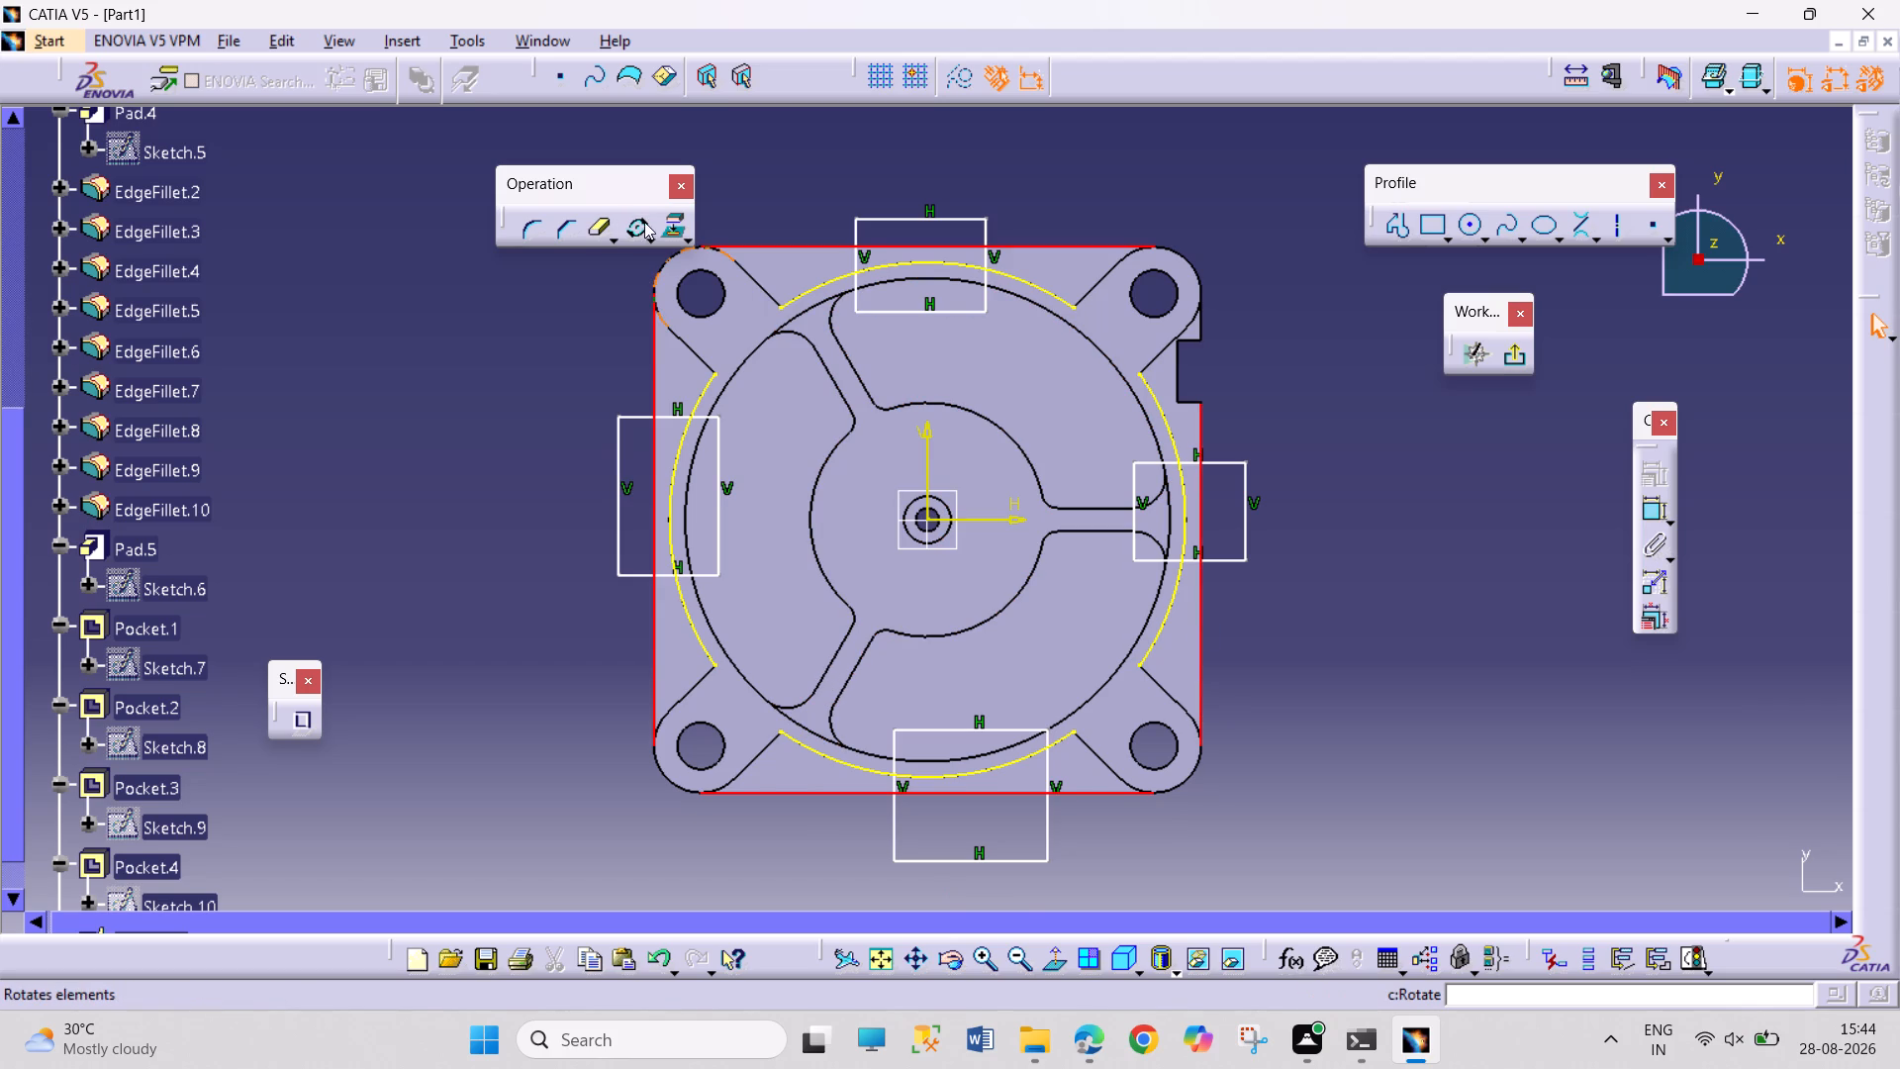
pyautogui.click(665, 232)
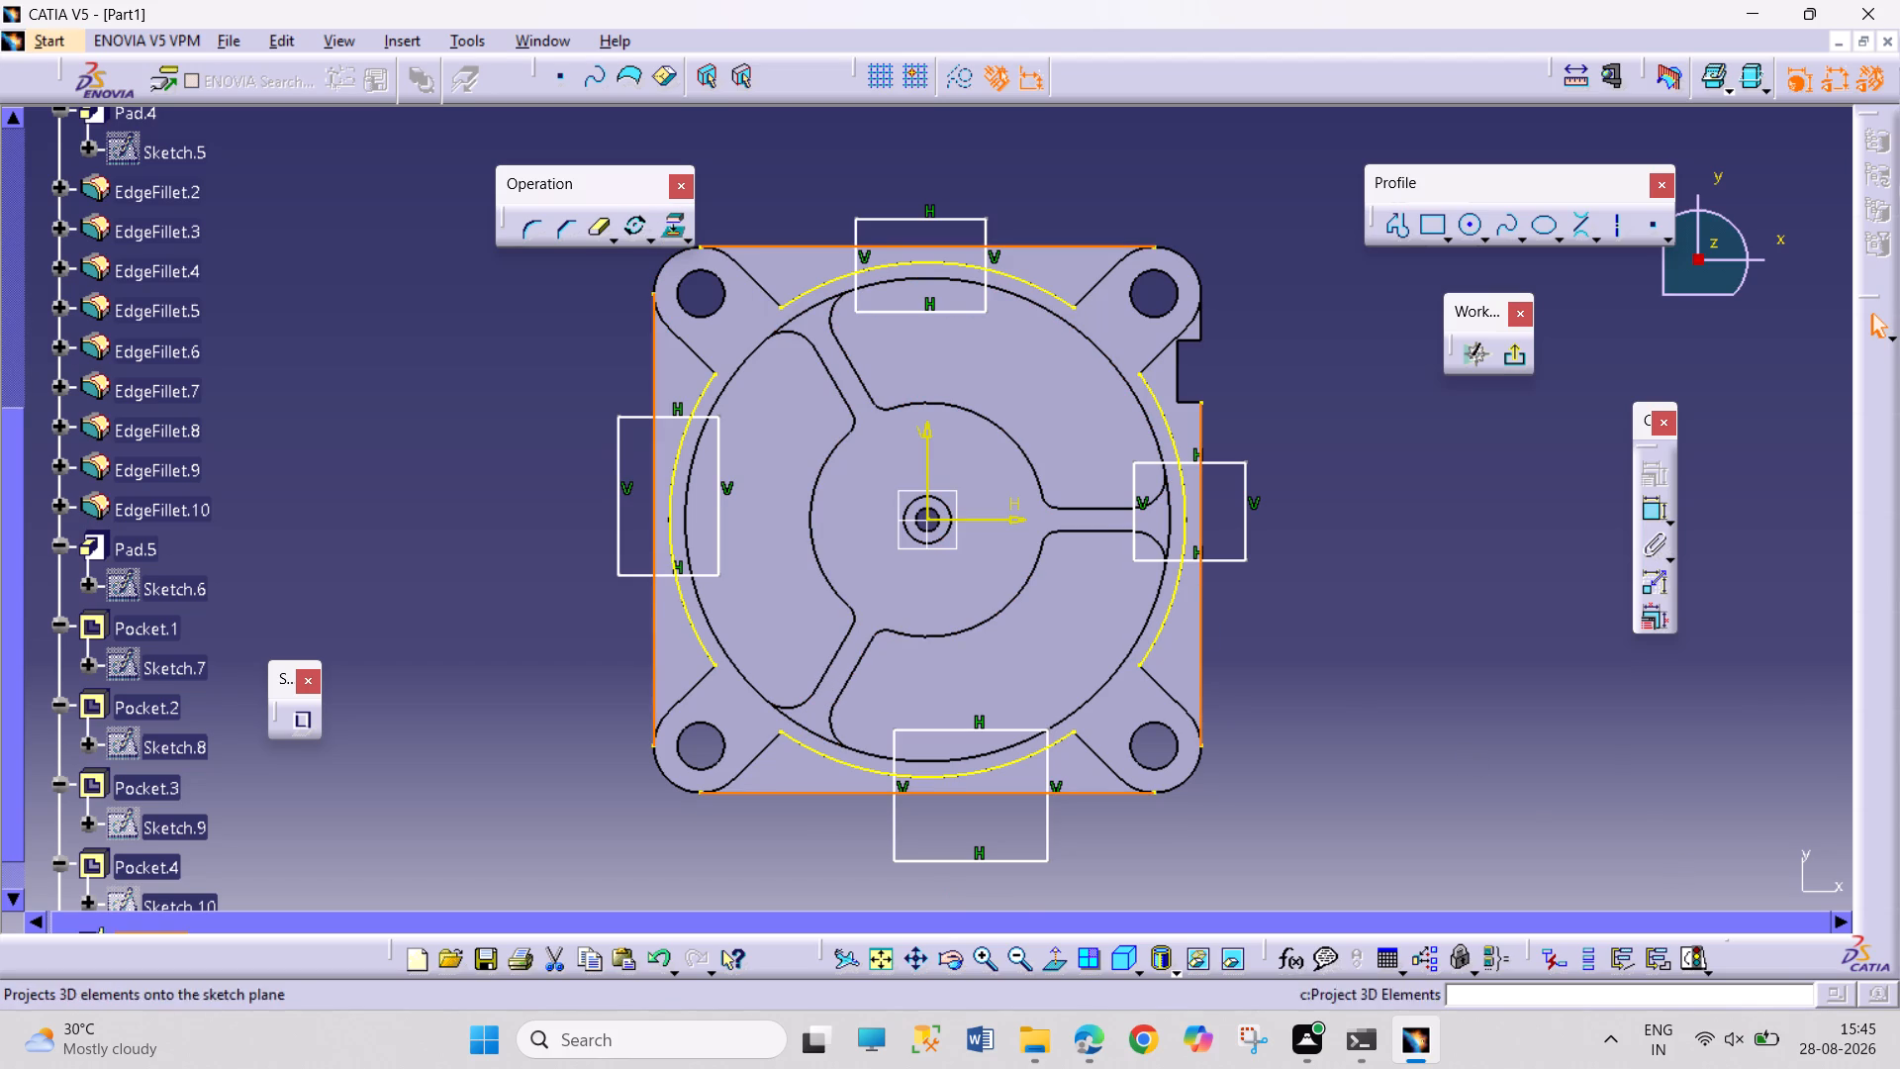
pyautogui.click(1492, 550)
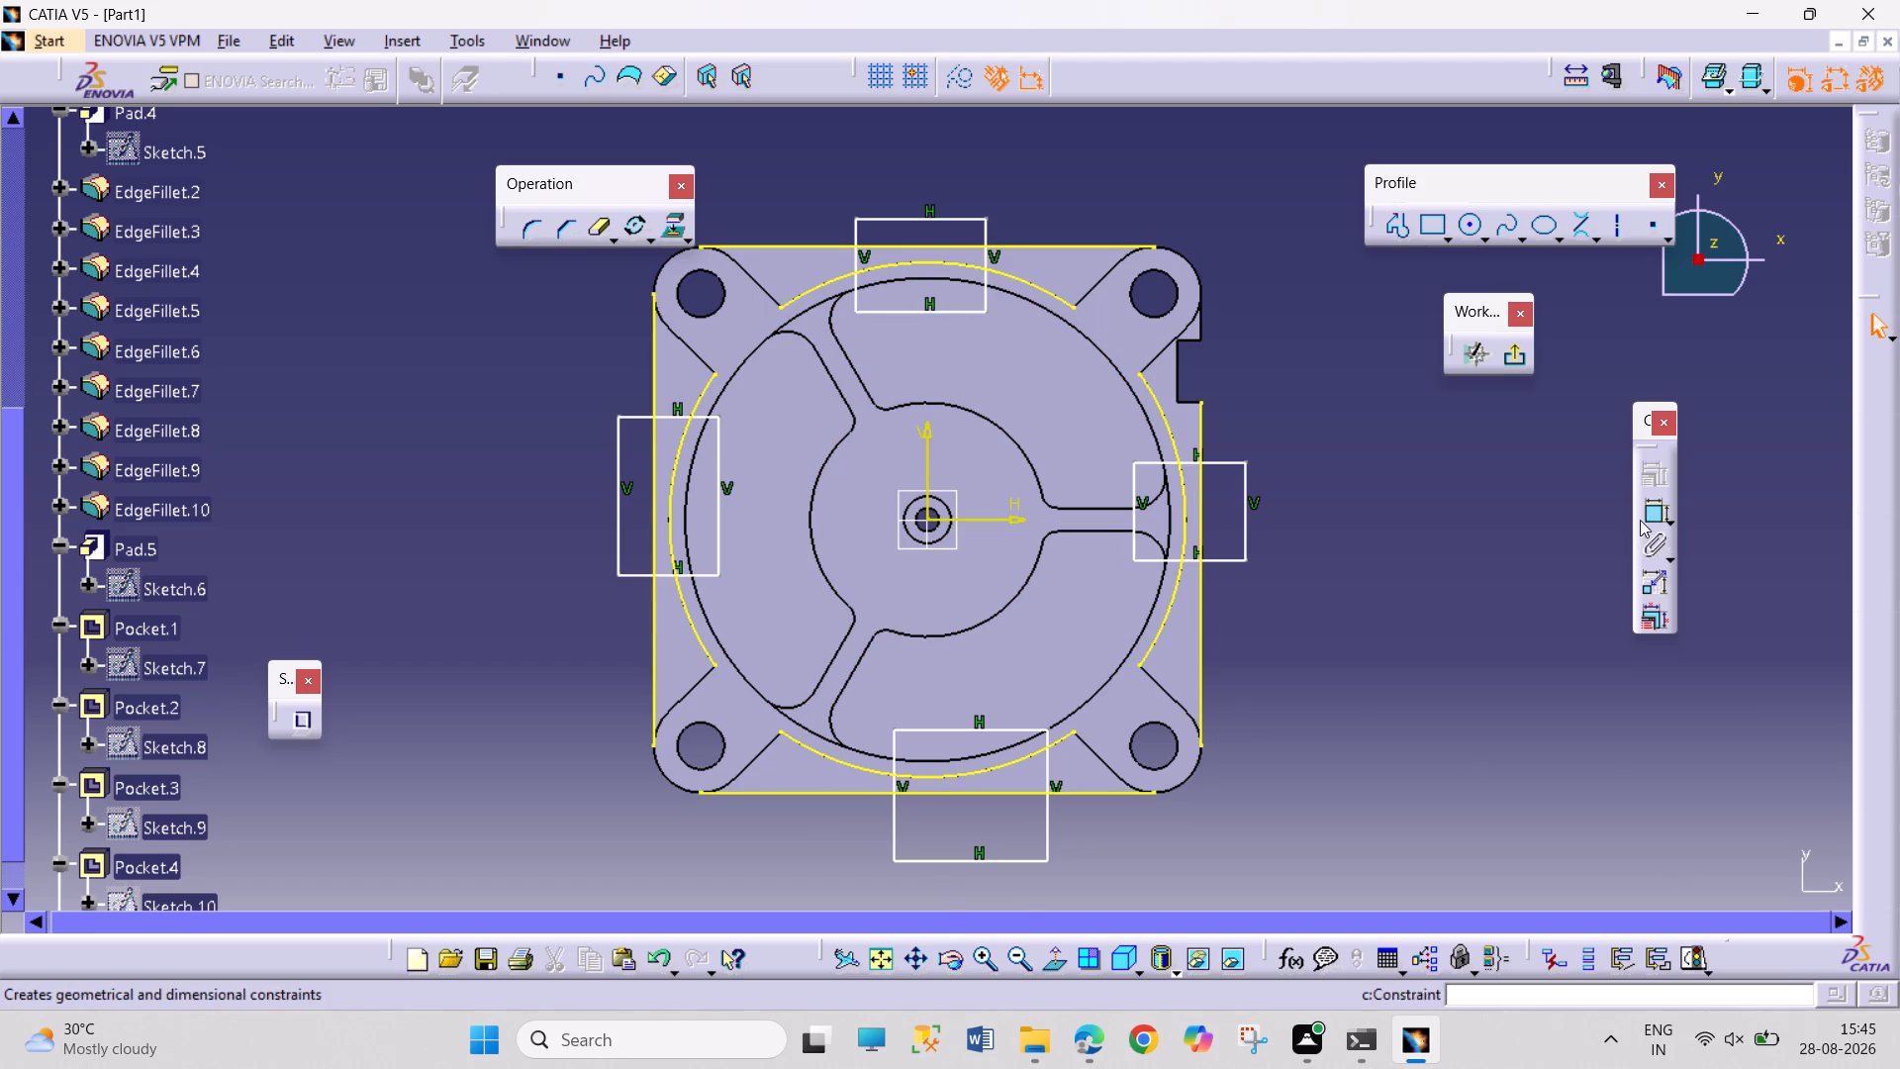
# Dimension the outer vertical side of the positive-X rectangle to 18 mm.
pyautogui.click(1647, 520)
pyautogui.click(1249, 508)
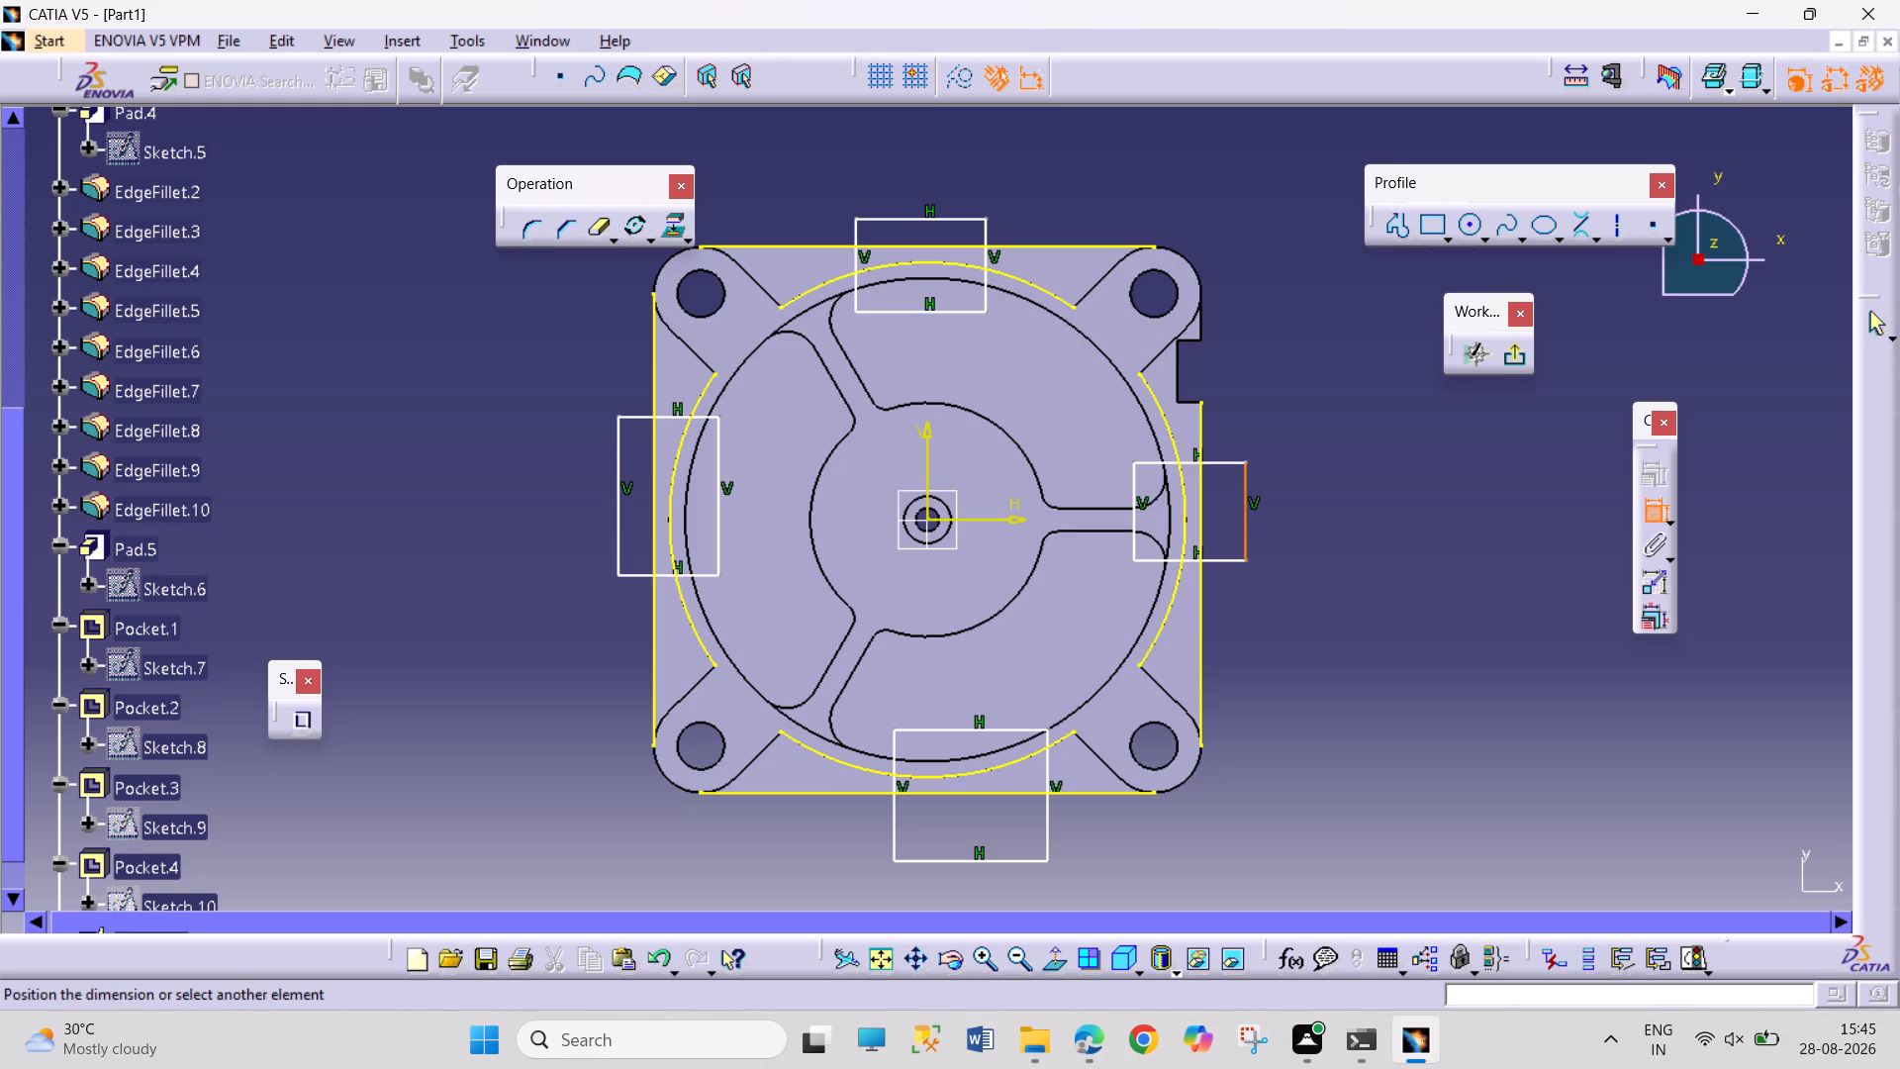
pyautogui.click(1341, 524)
pyautogui.doubleClick(1351, 521)
pyautogui.write('18')
pyautogui.press('Return')
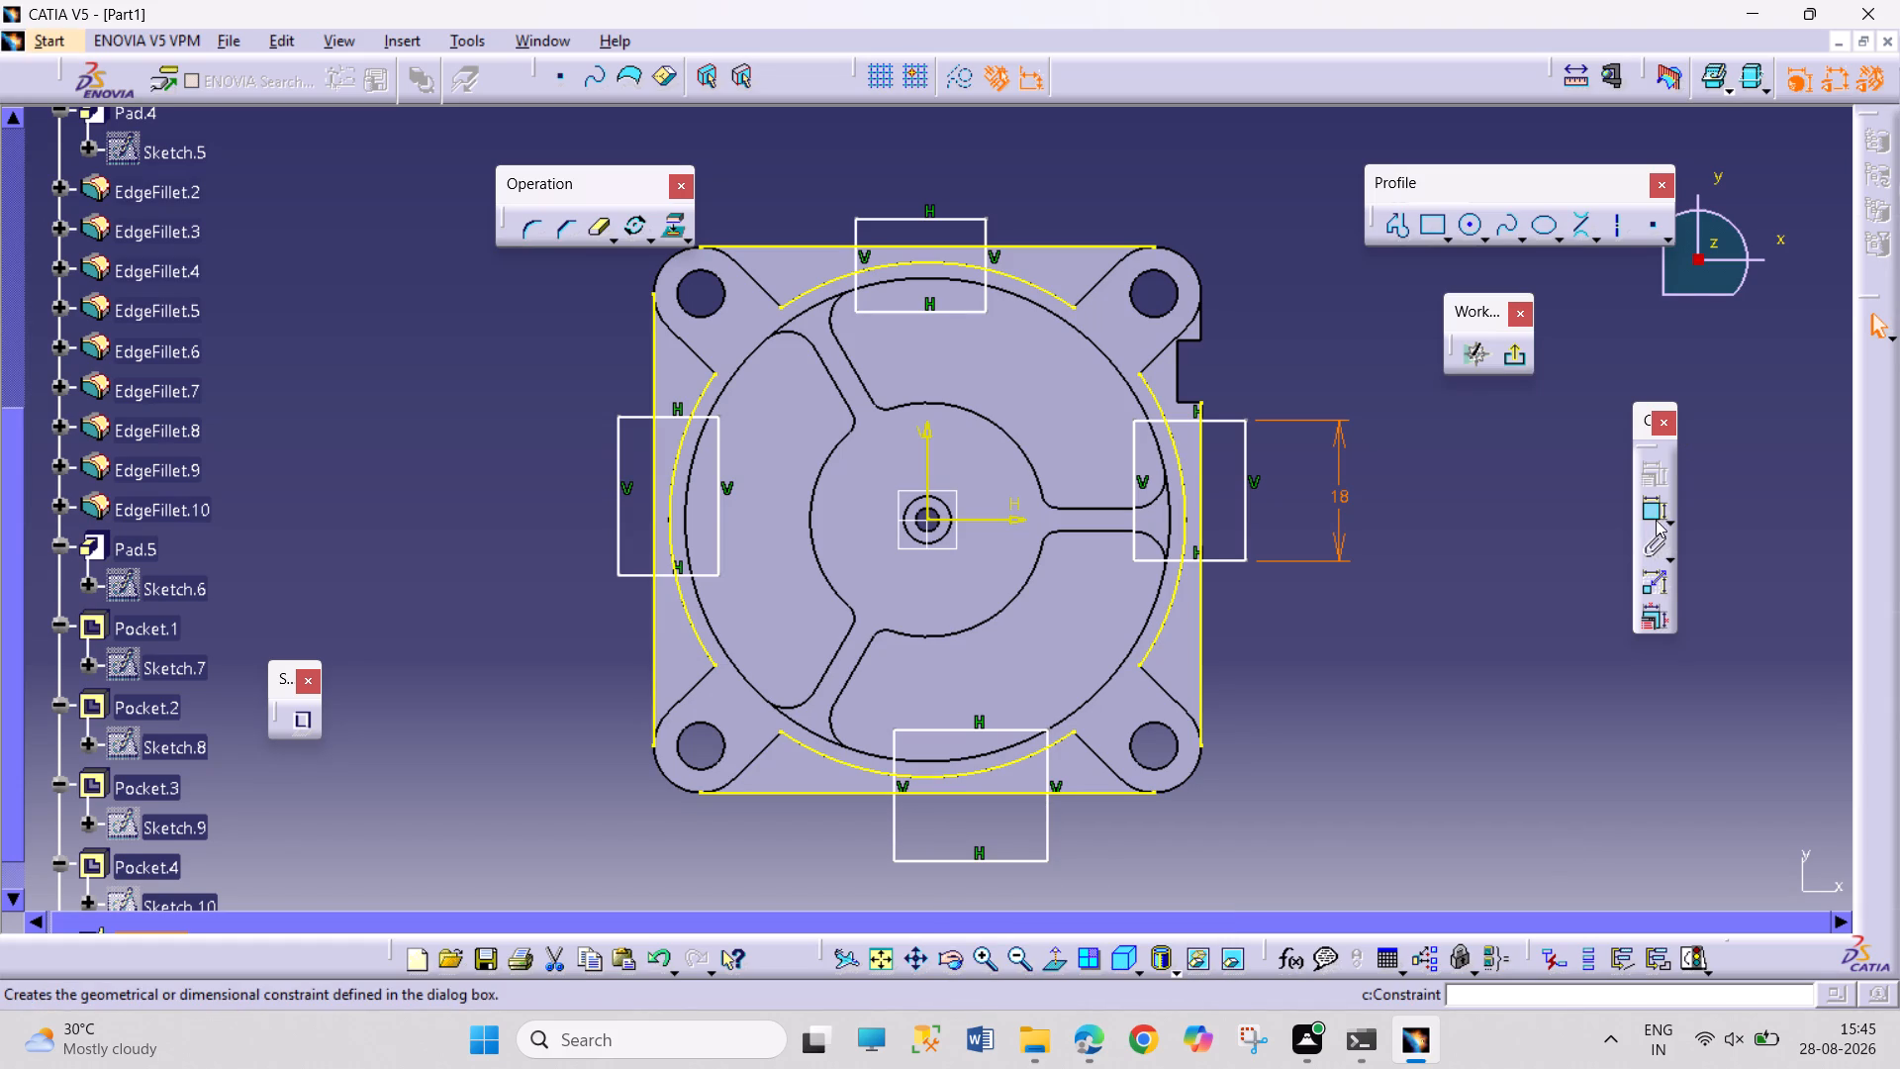
# Make the positive-X rectangle's two horizontal sides symmetric about the sketch's horizontal axis.
pyautogui.click(1228, 424)
pyautogui.keyDown('ctrl'); pyautogui.click(1196, 562); pyautogui.keyUp('ctrl')
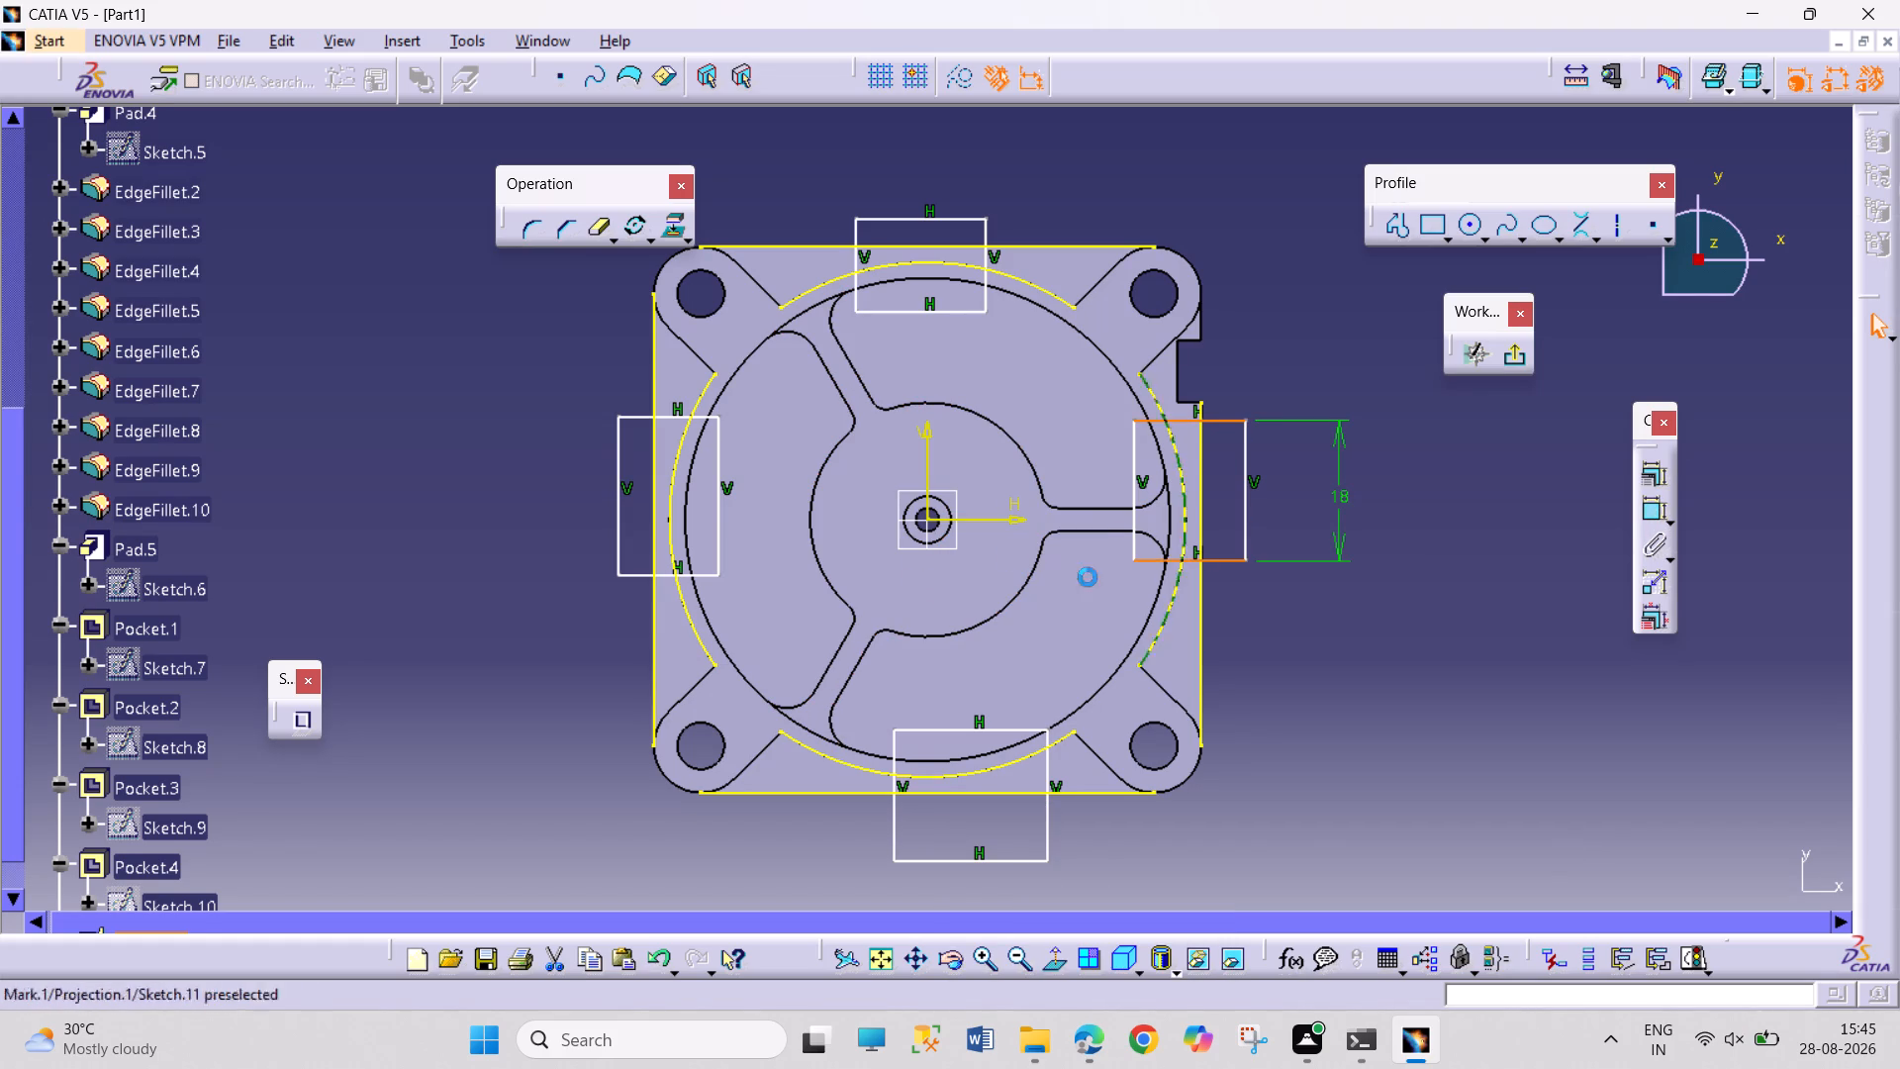
pyautogui.keyDown('ctrl'); pyautogui.click(1009, 521); pyautogui.keyUp('ctrl')
pyautogui.click(1653, 479)
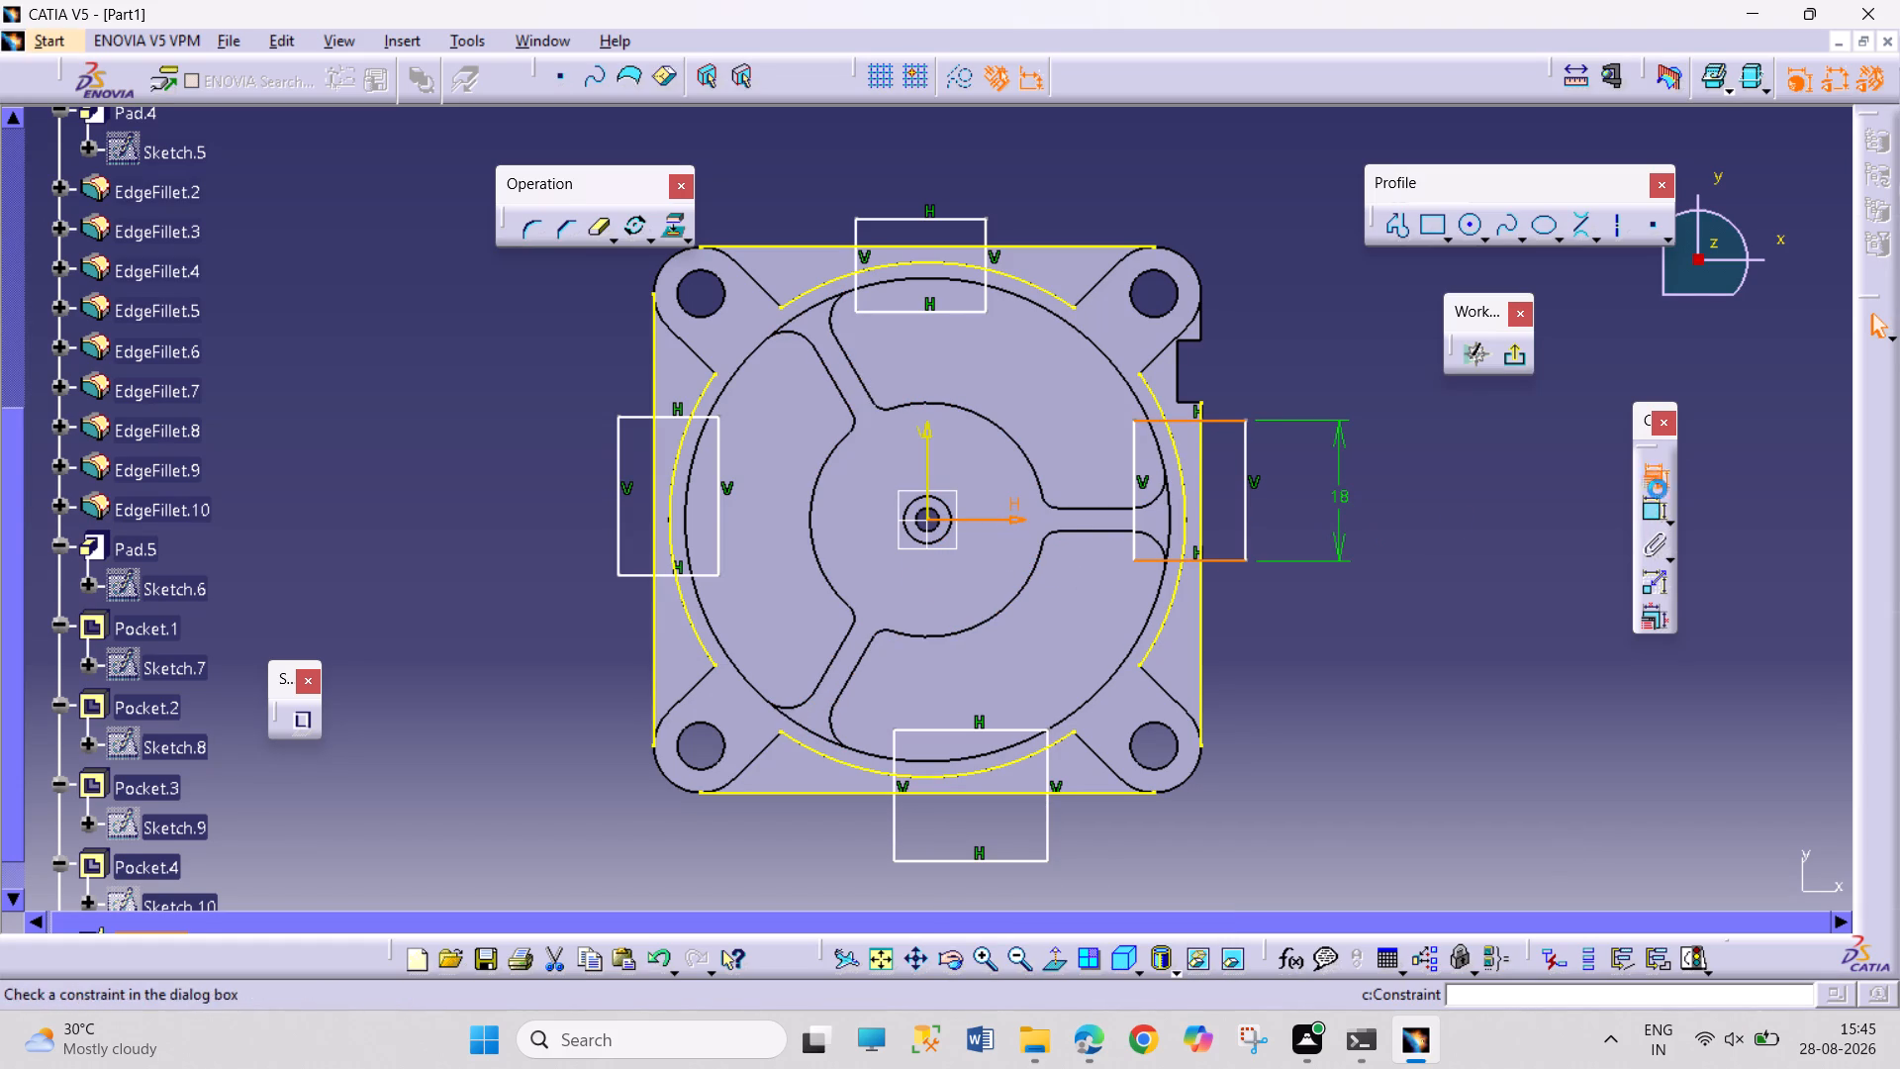
pyautogui.click(1649, 804)
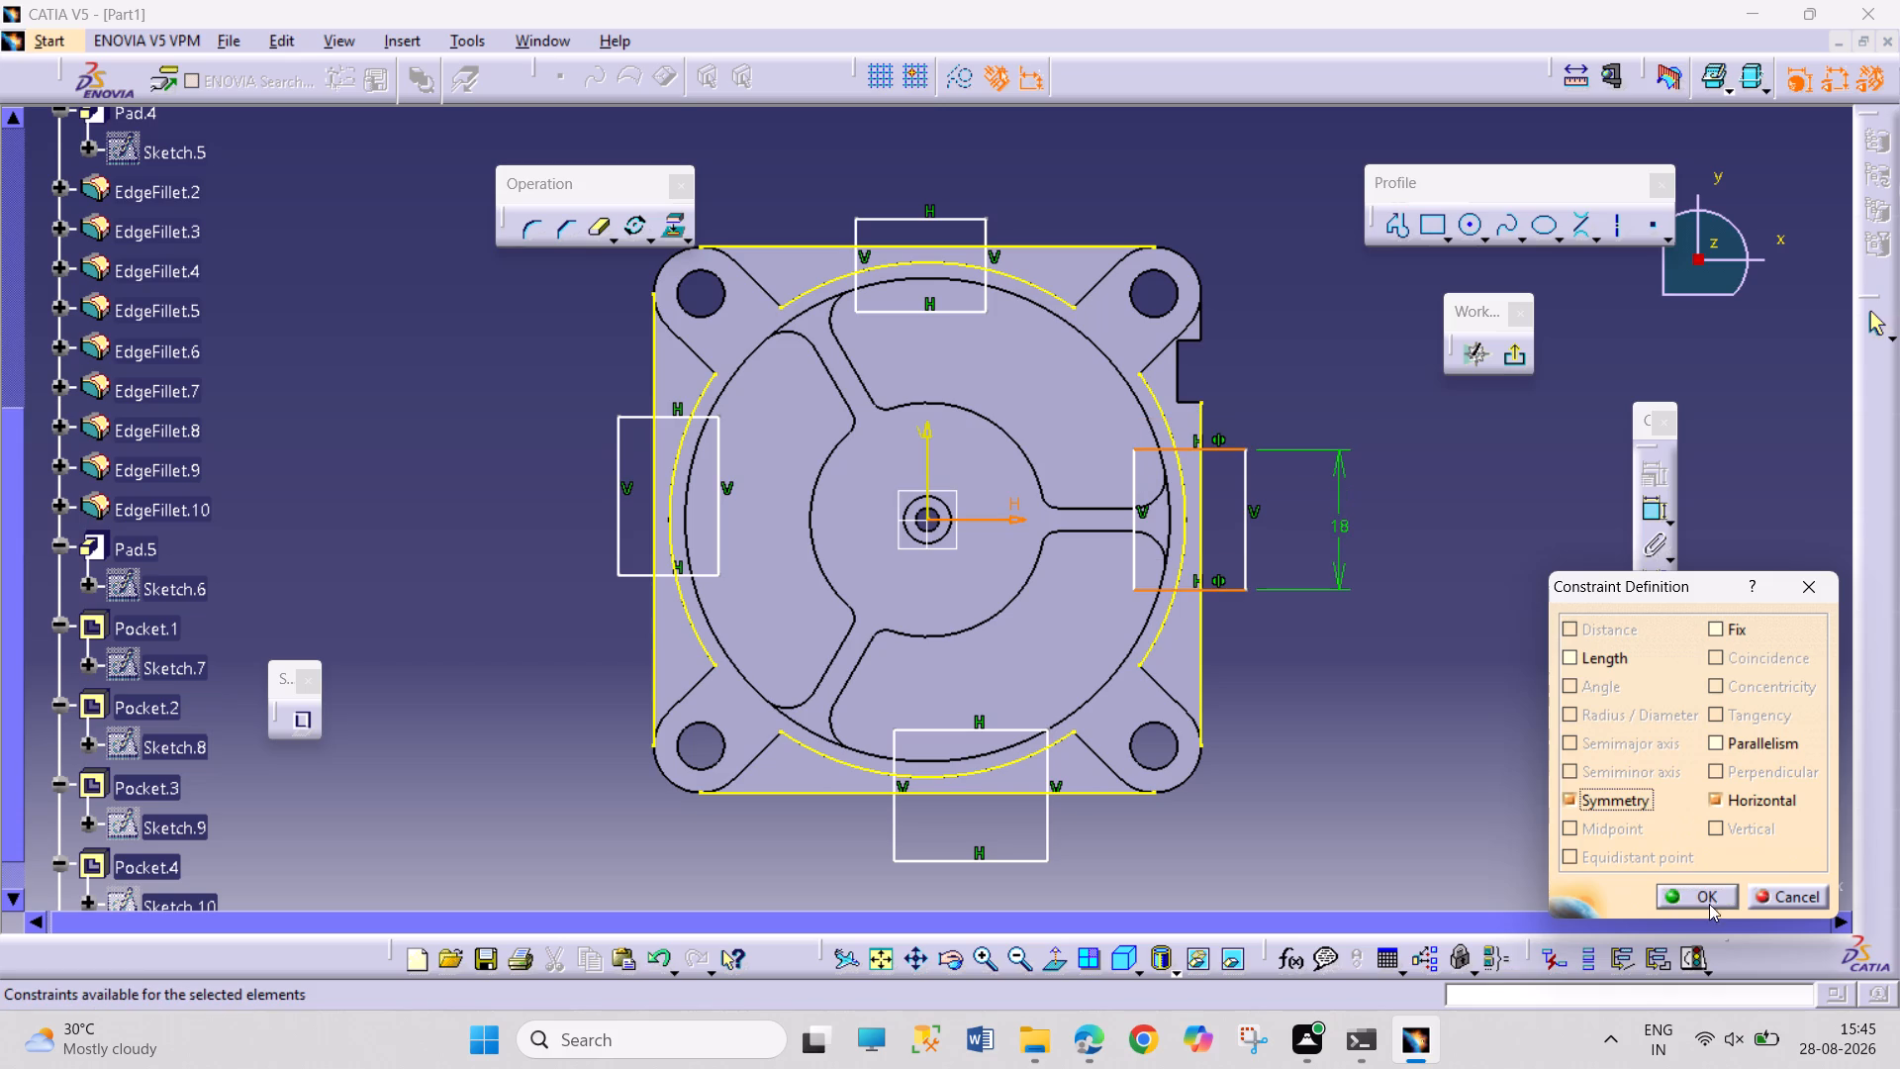
pyautogui.click(1709, 893)
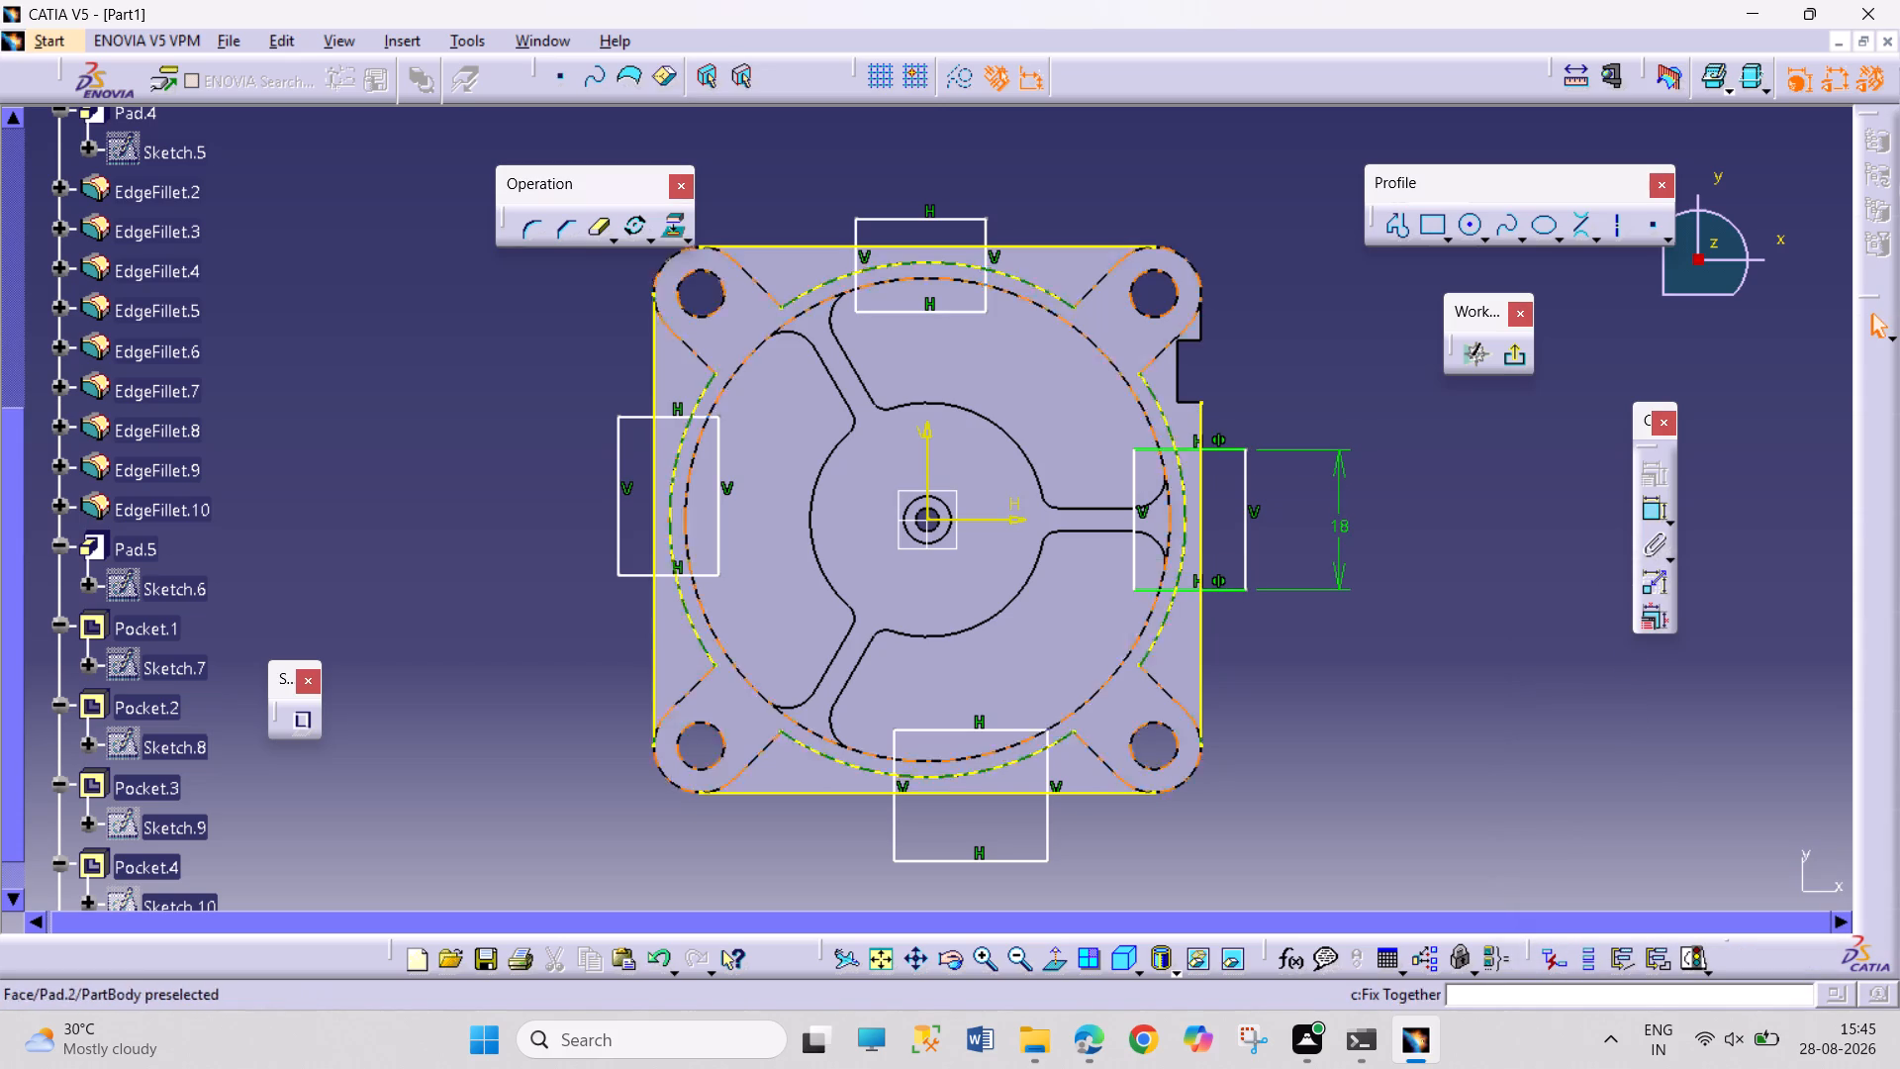
# Make the positive-Y rectangle's two vertical sides symmetric about the sketch's vertical axis.
pyautogui.click(981, 258)
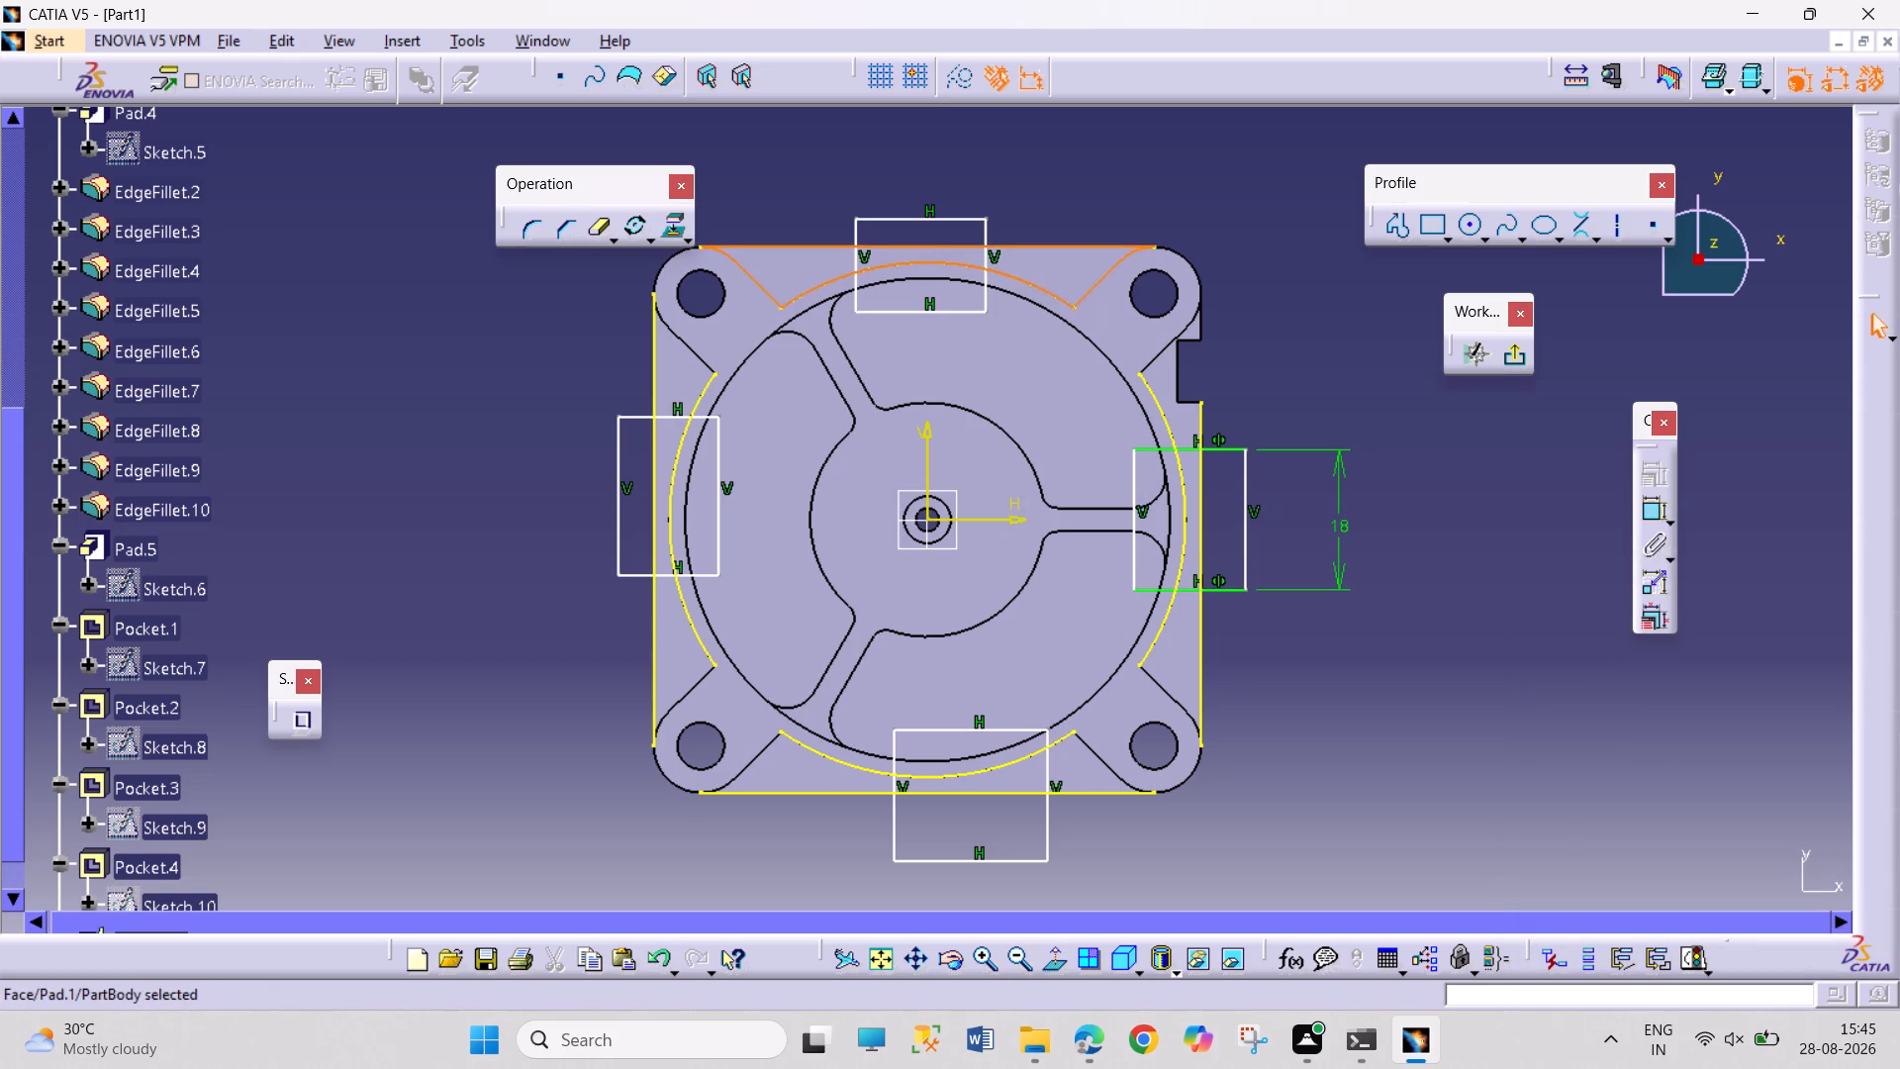
pyautogui.click(1074, 207)
pyautogui.click(981, 234)
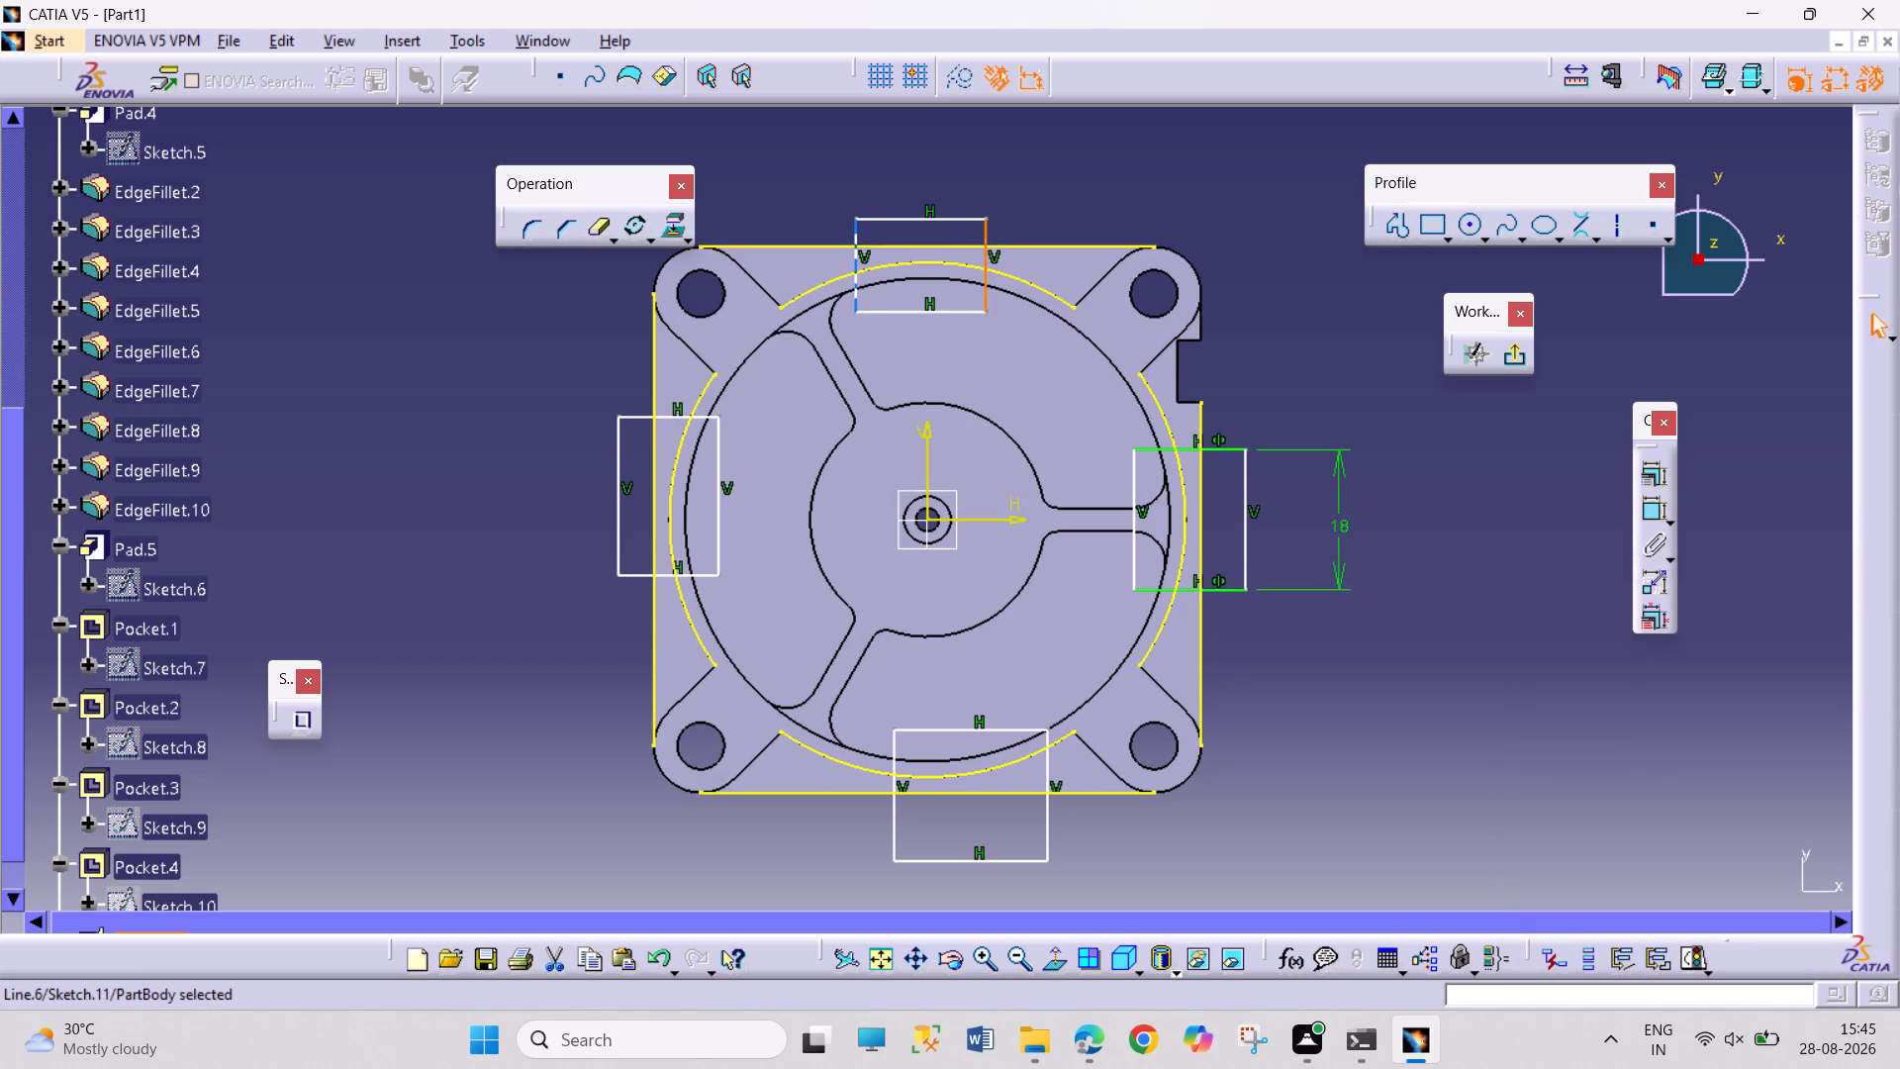
pyautogui.keyDown('ctrl'); pyautogui.click(852, 231); pyautogui.keyUp('ctrl')
pyautogui.keyDown('ctrl'); pyautogui.click(926, 449); pyautogui.keyUp('ctrl')
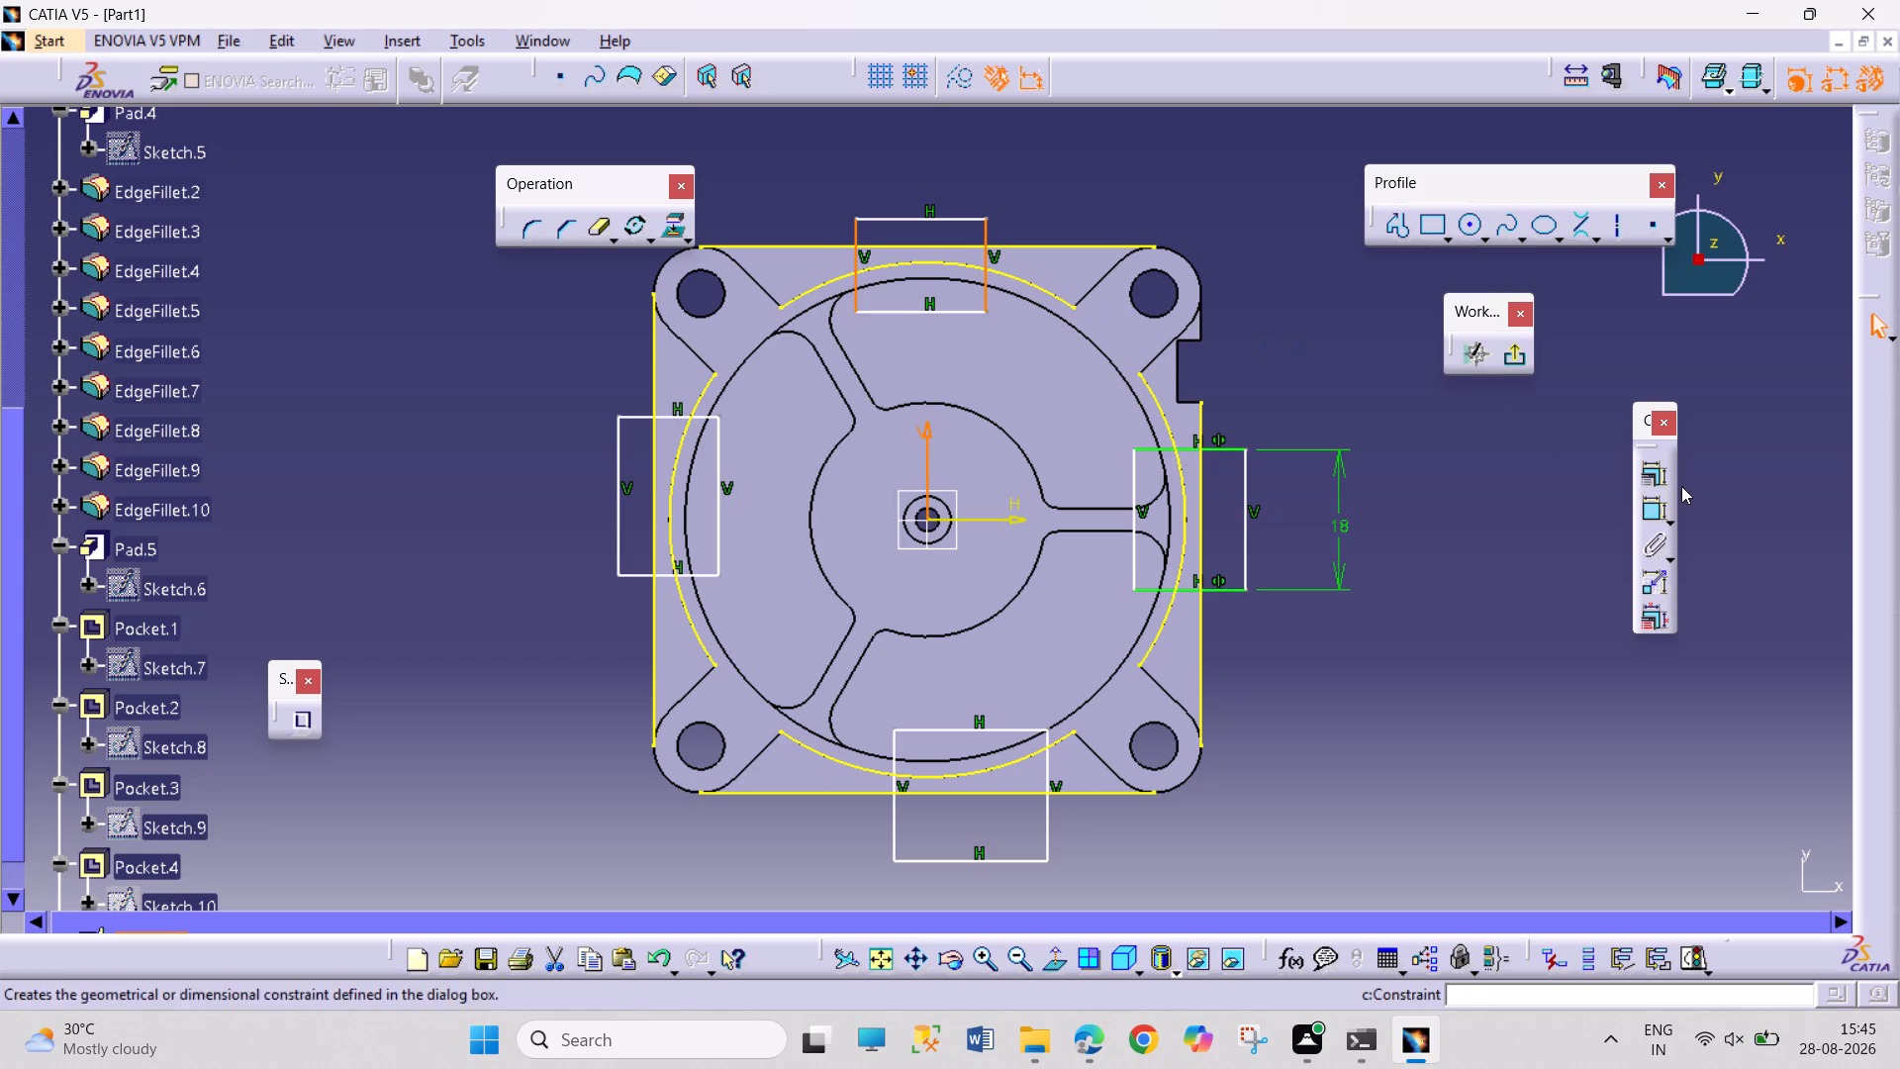
pyautogui.click(1657, 479)
pyautogui.click(1632, 802)
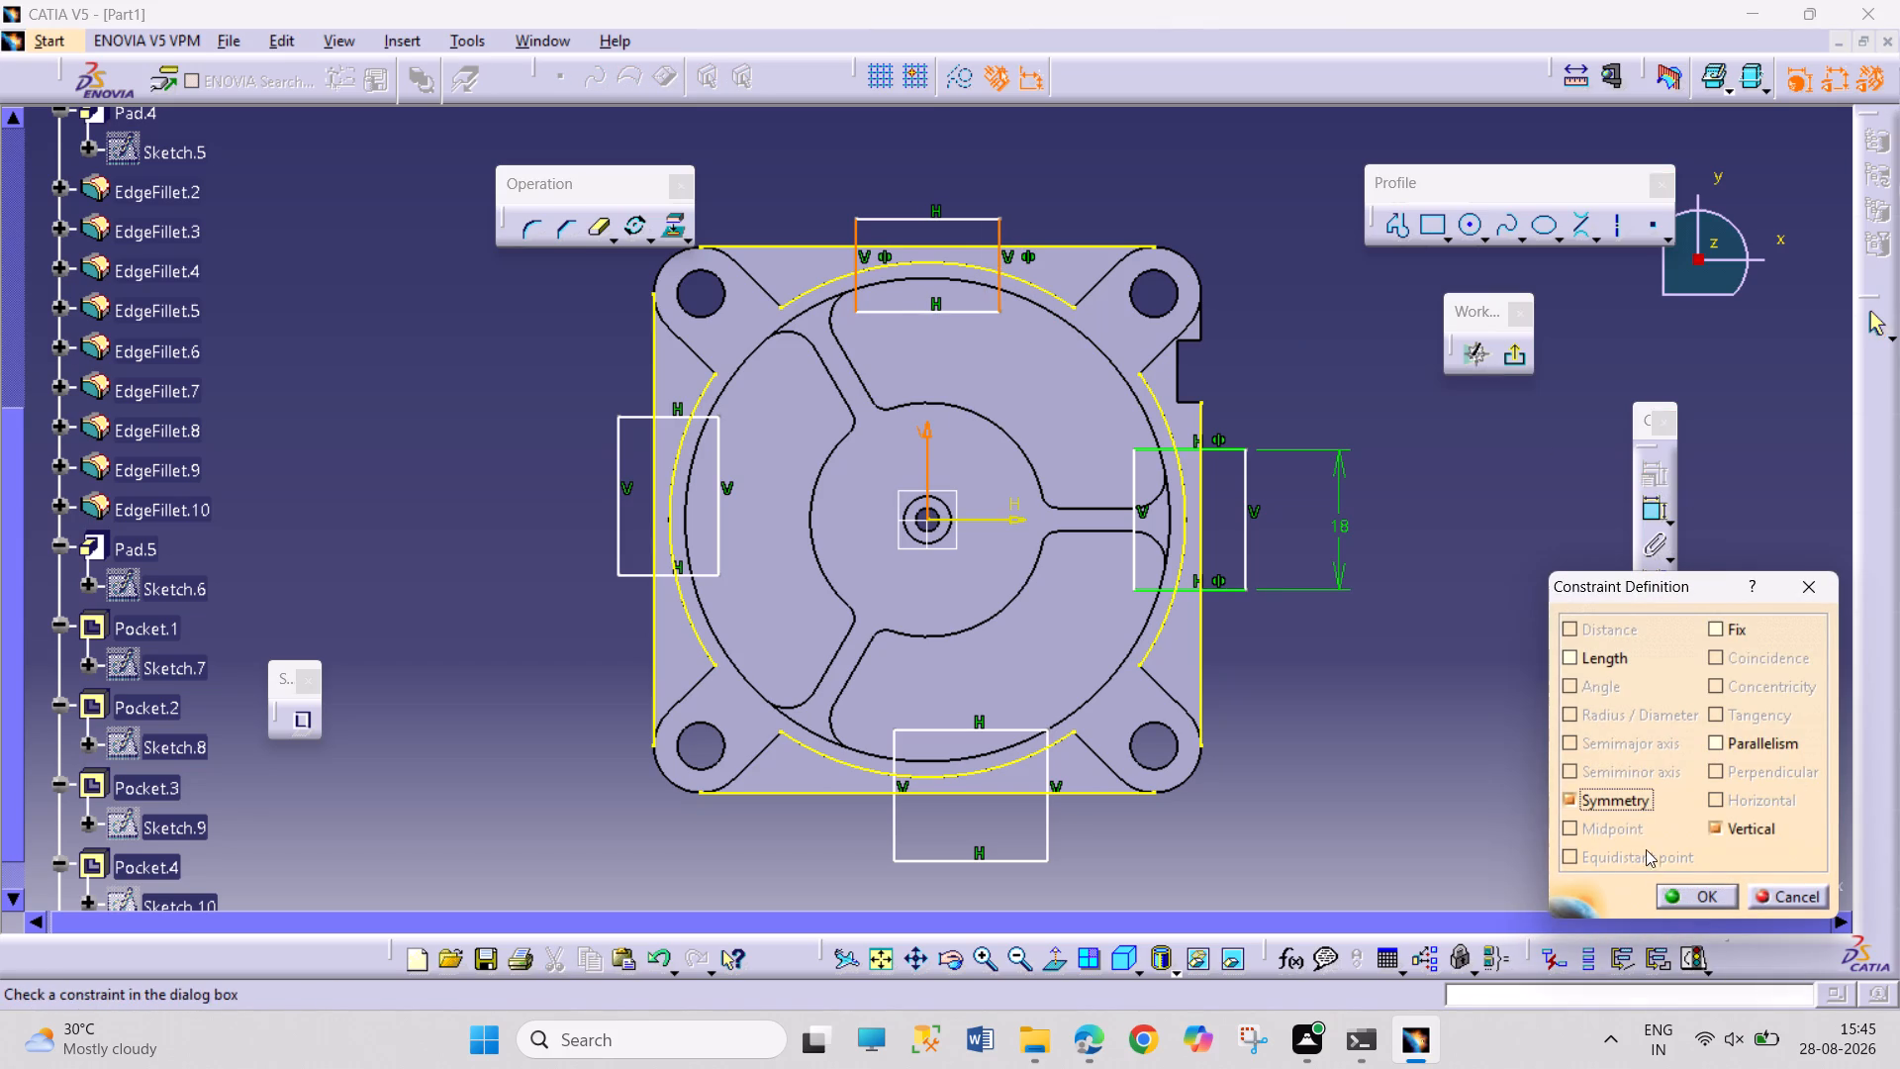
pyautogui.click(1707, 898)
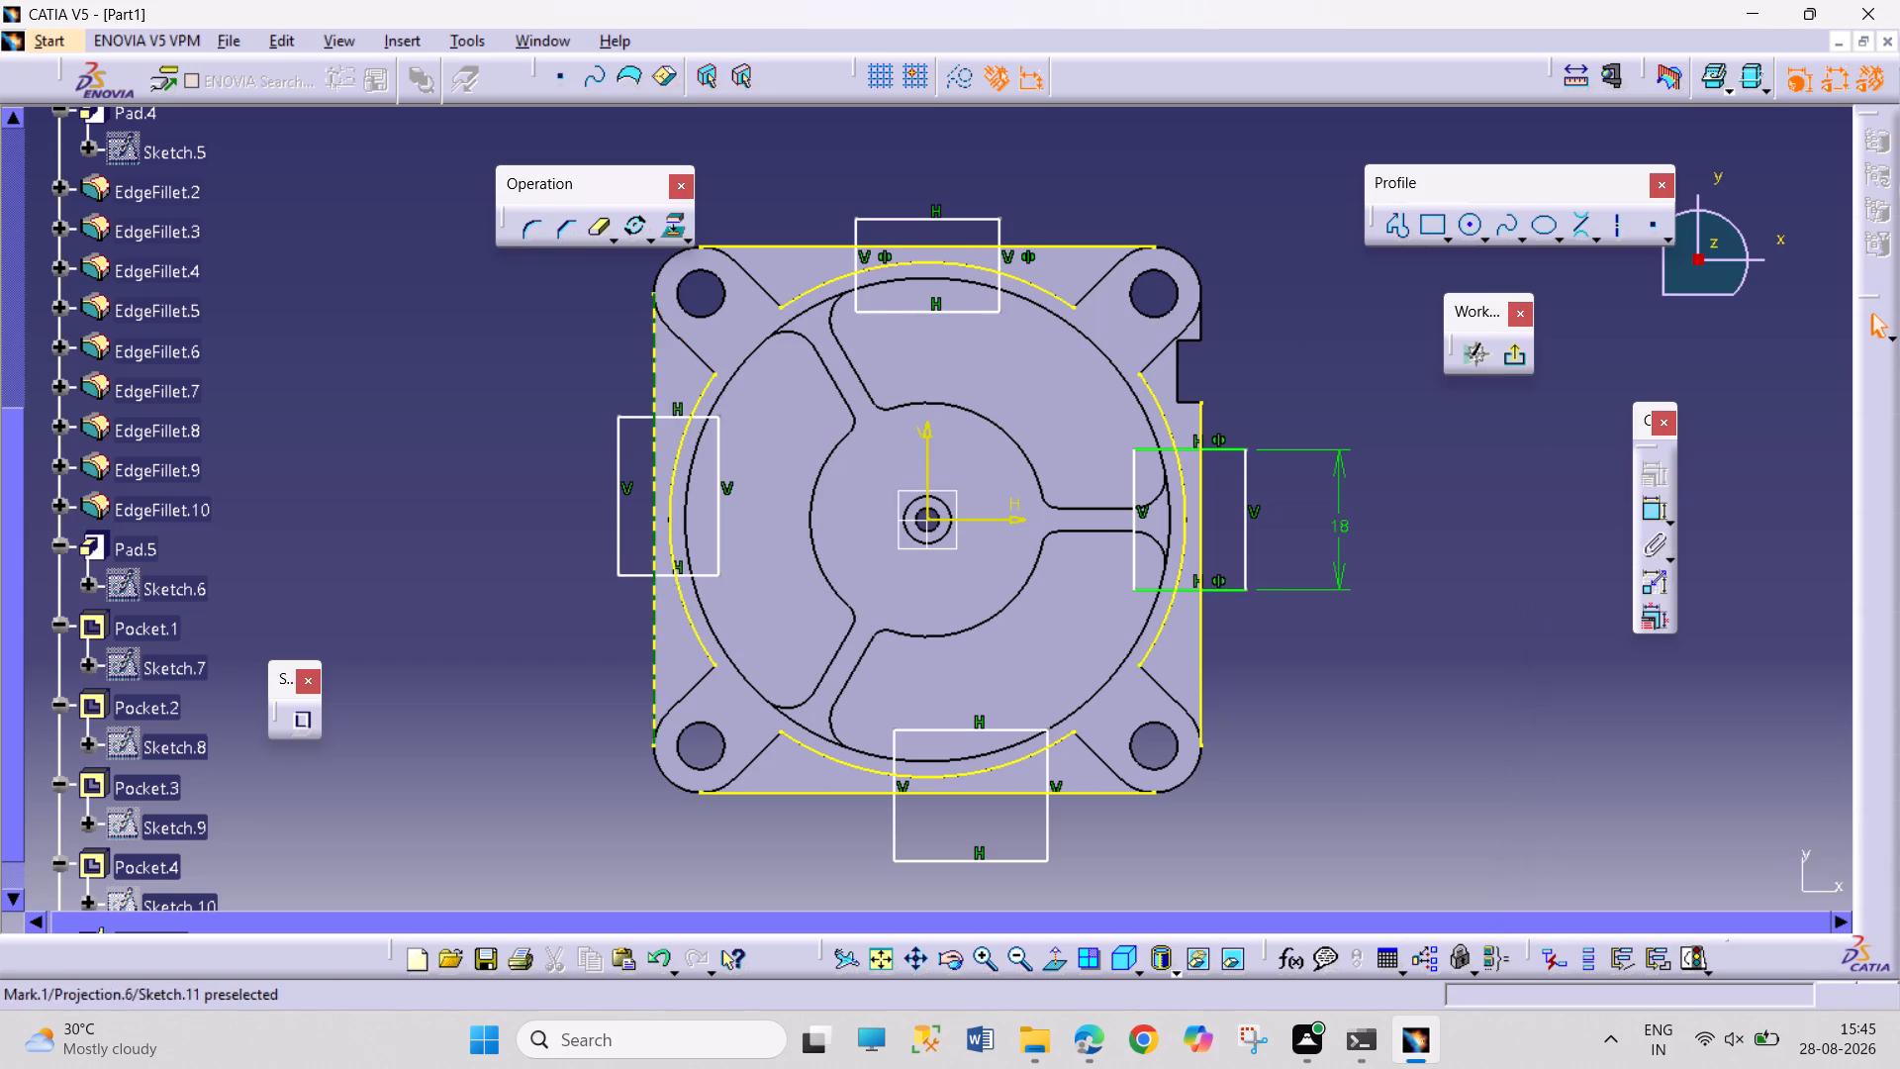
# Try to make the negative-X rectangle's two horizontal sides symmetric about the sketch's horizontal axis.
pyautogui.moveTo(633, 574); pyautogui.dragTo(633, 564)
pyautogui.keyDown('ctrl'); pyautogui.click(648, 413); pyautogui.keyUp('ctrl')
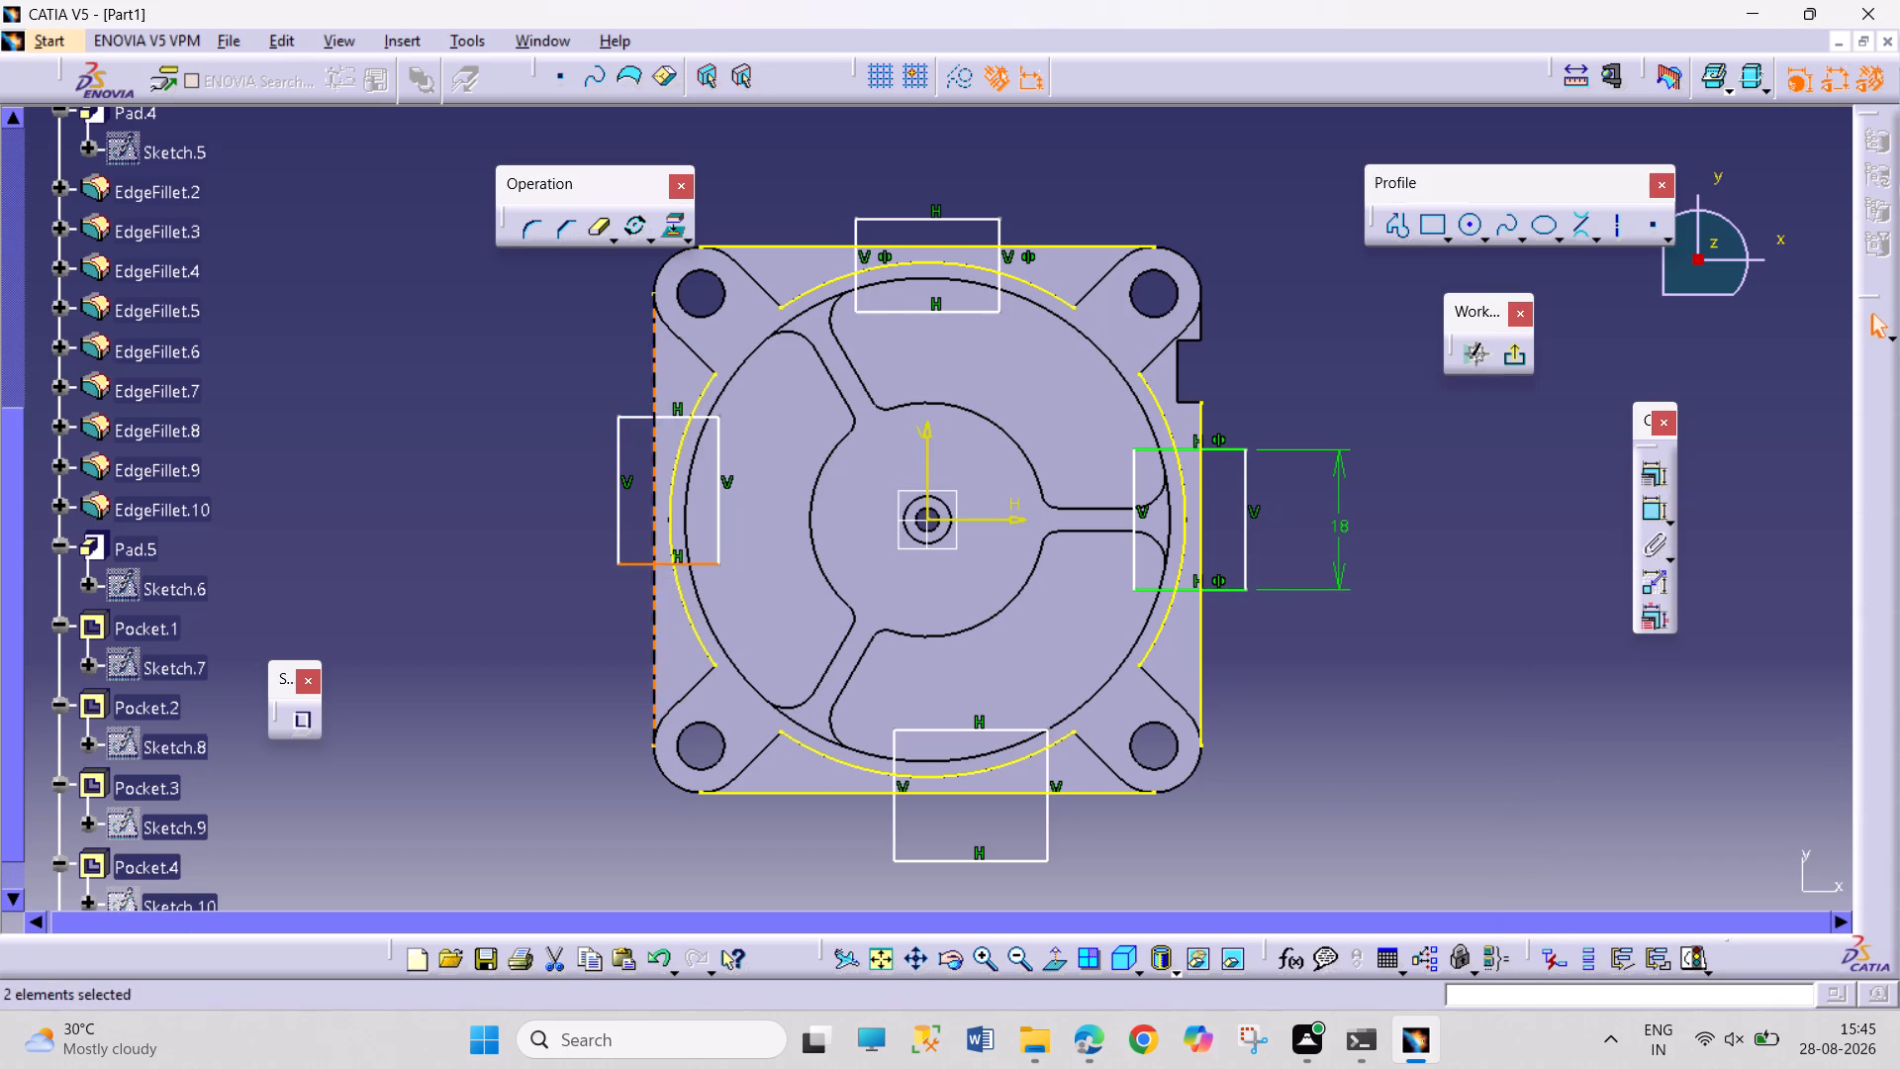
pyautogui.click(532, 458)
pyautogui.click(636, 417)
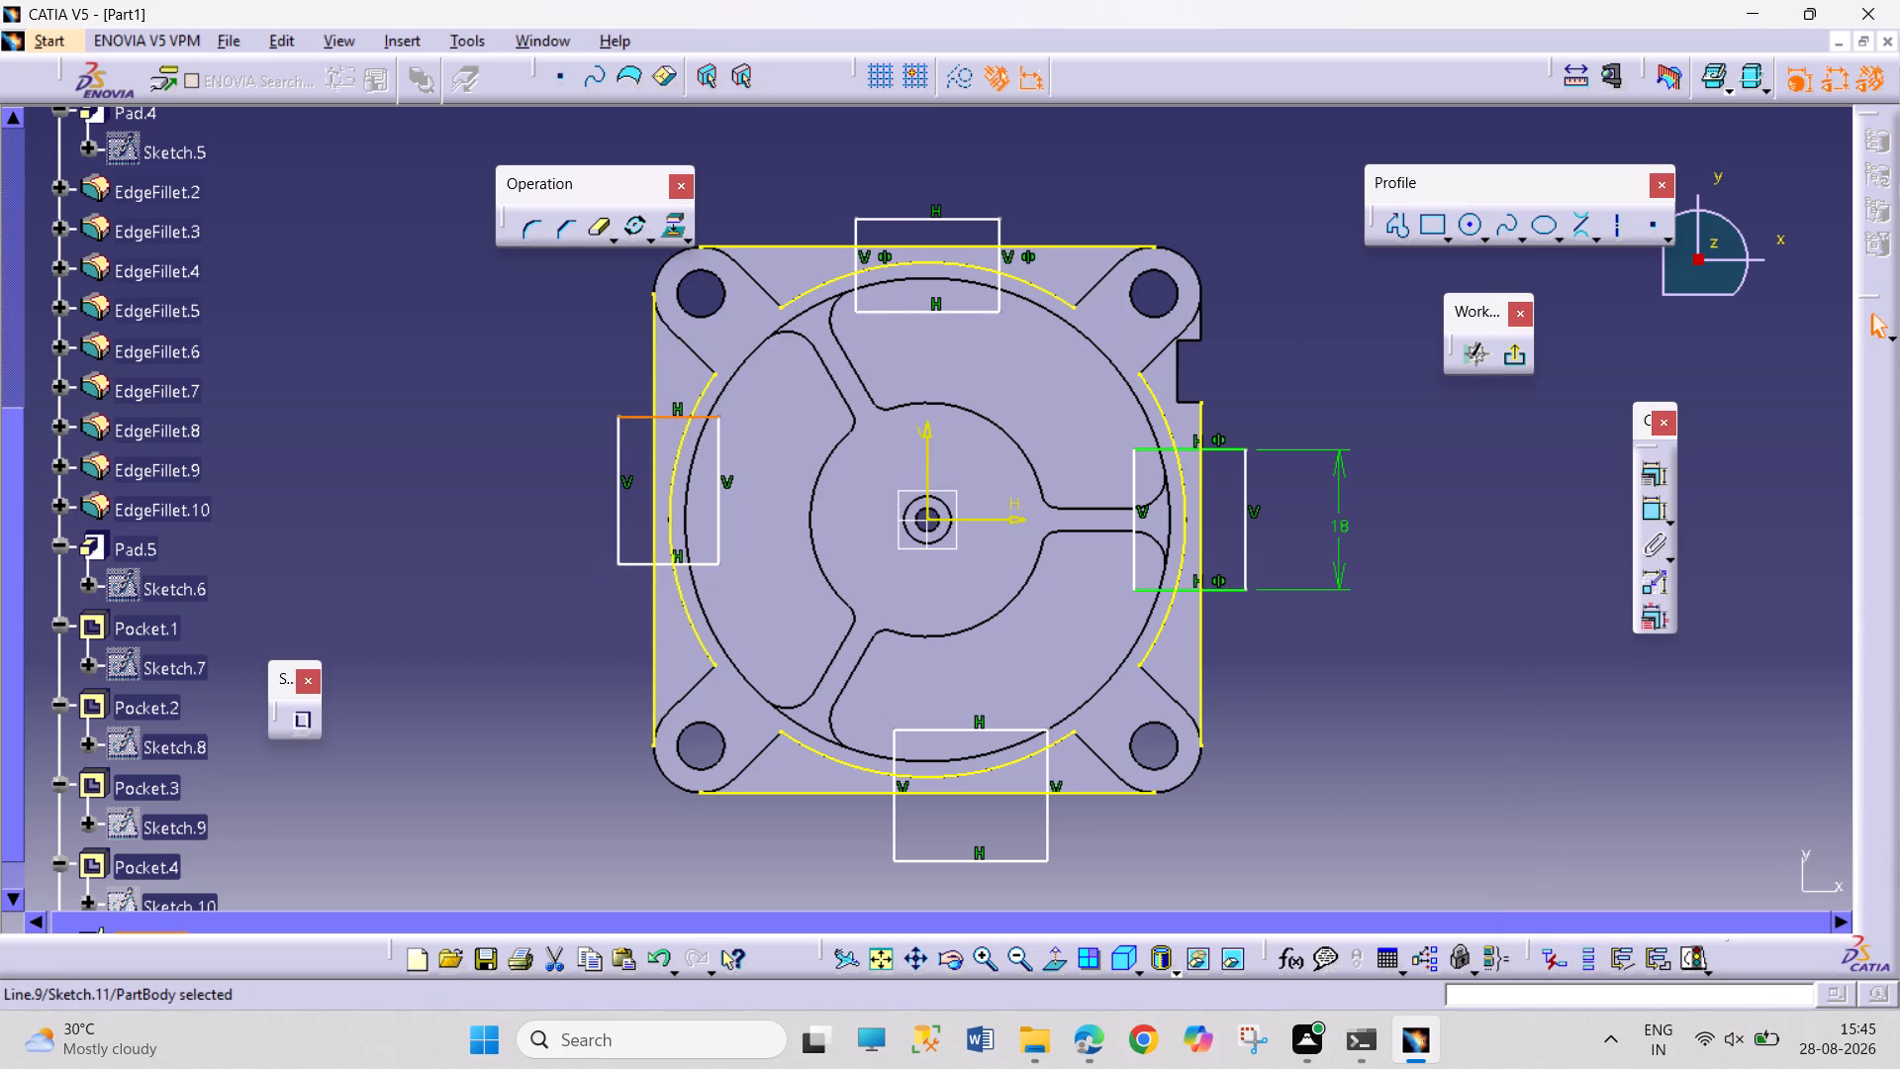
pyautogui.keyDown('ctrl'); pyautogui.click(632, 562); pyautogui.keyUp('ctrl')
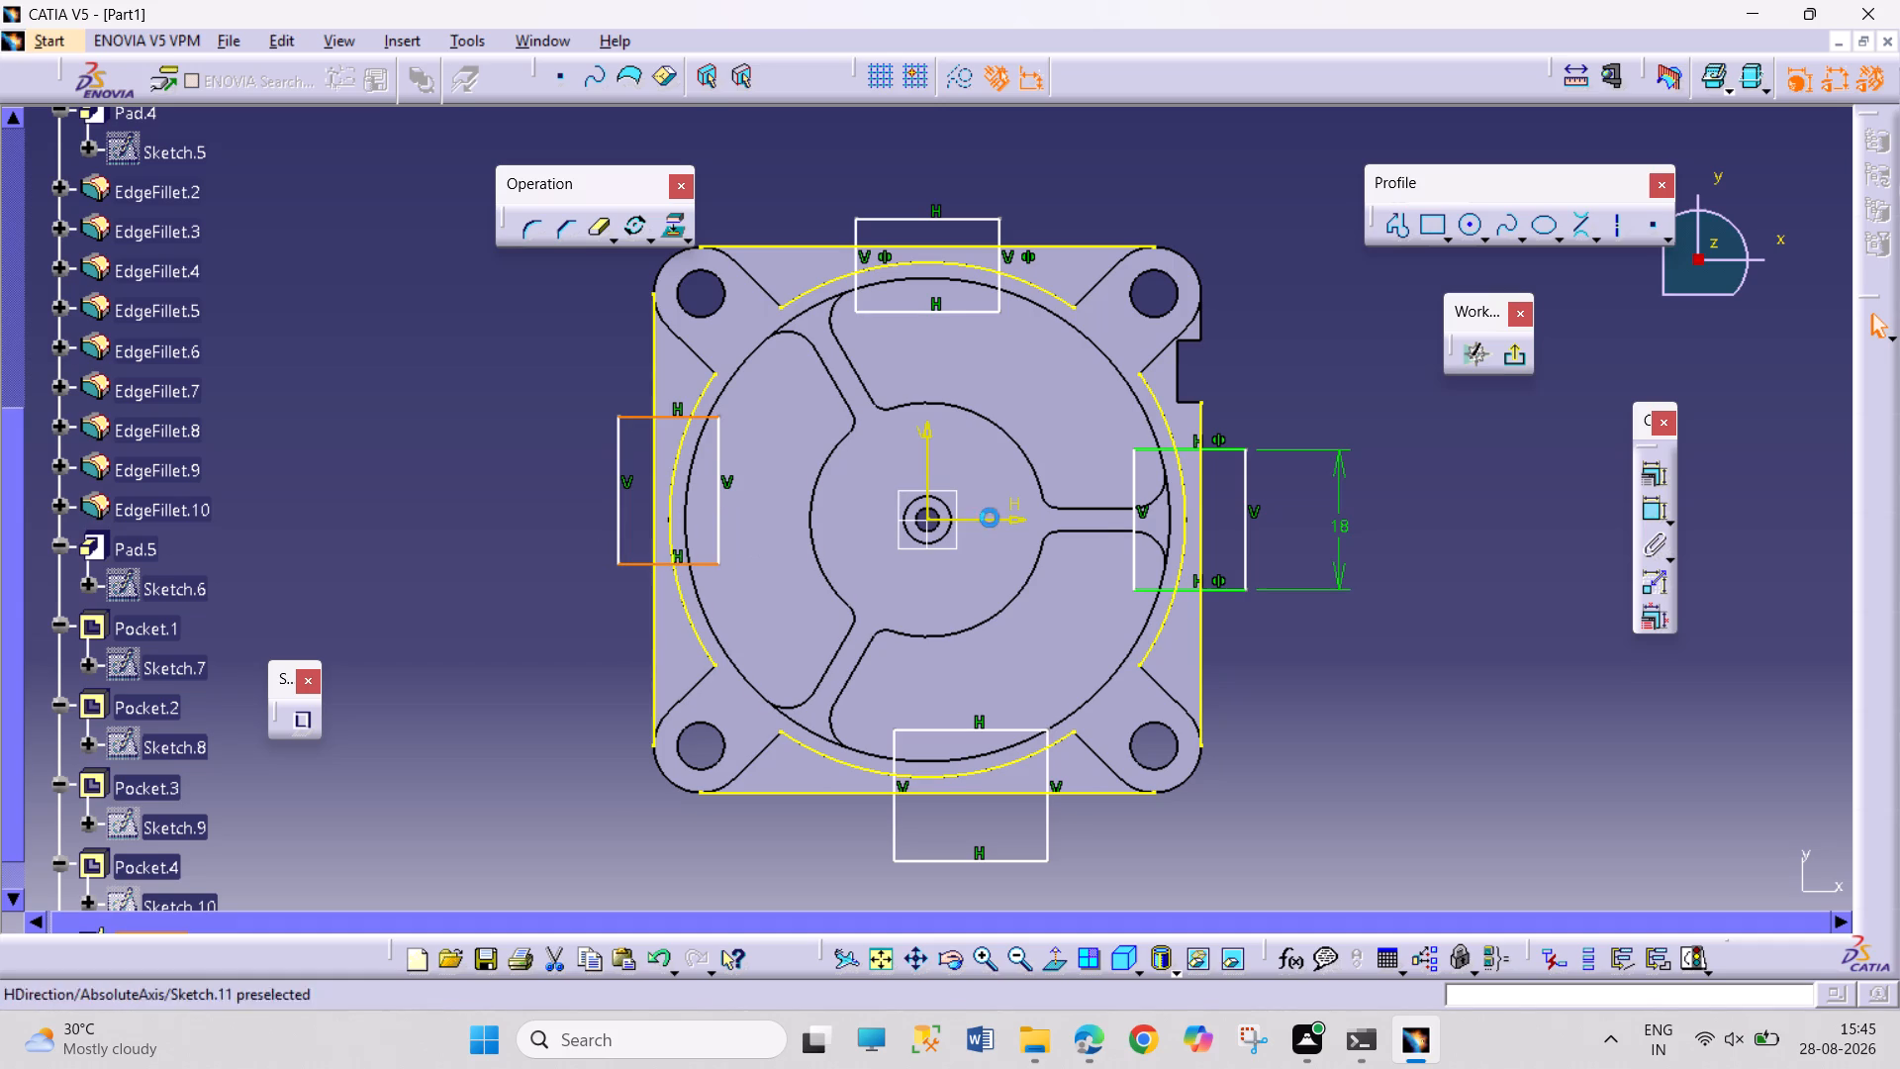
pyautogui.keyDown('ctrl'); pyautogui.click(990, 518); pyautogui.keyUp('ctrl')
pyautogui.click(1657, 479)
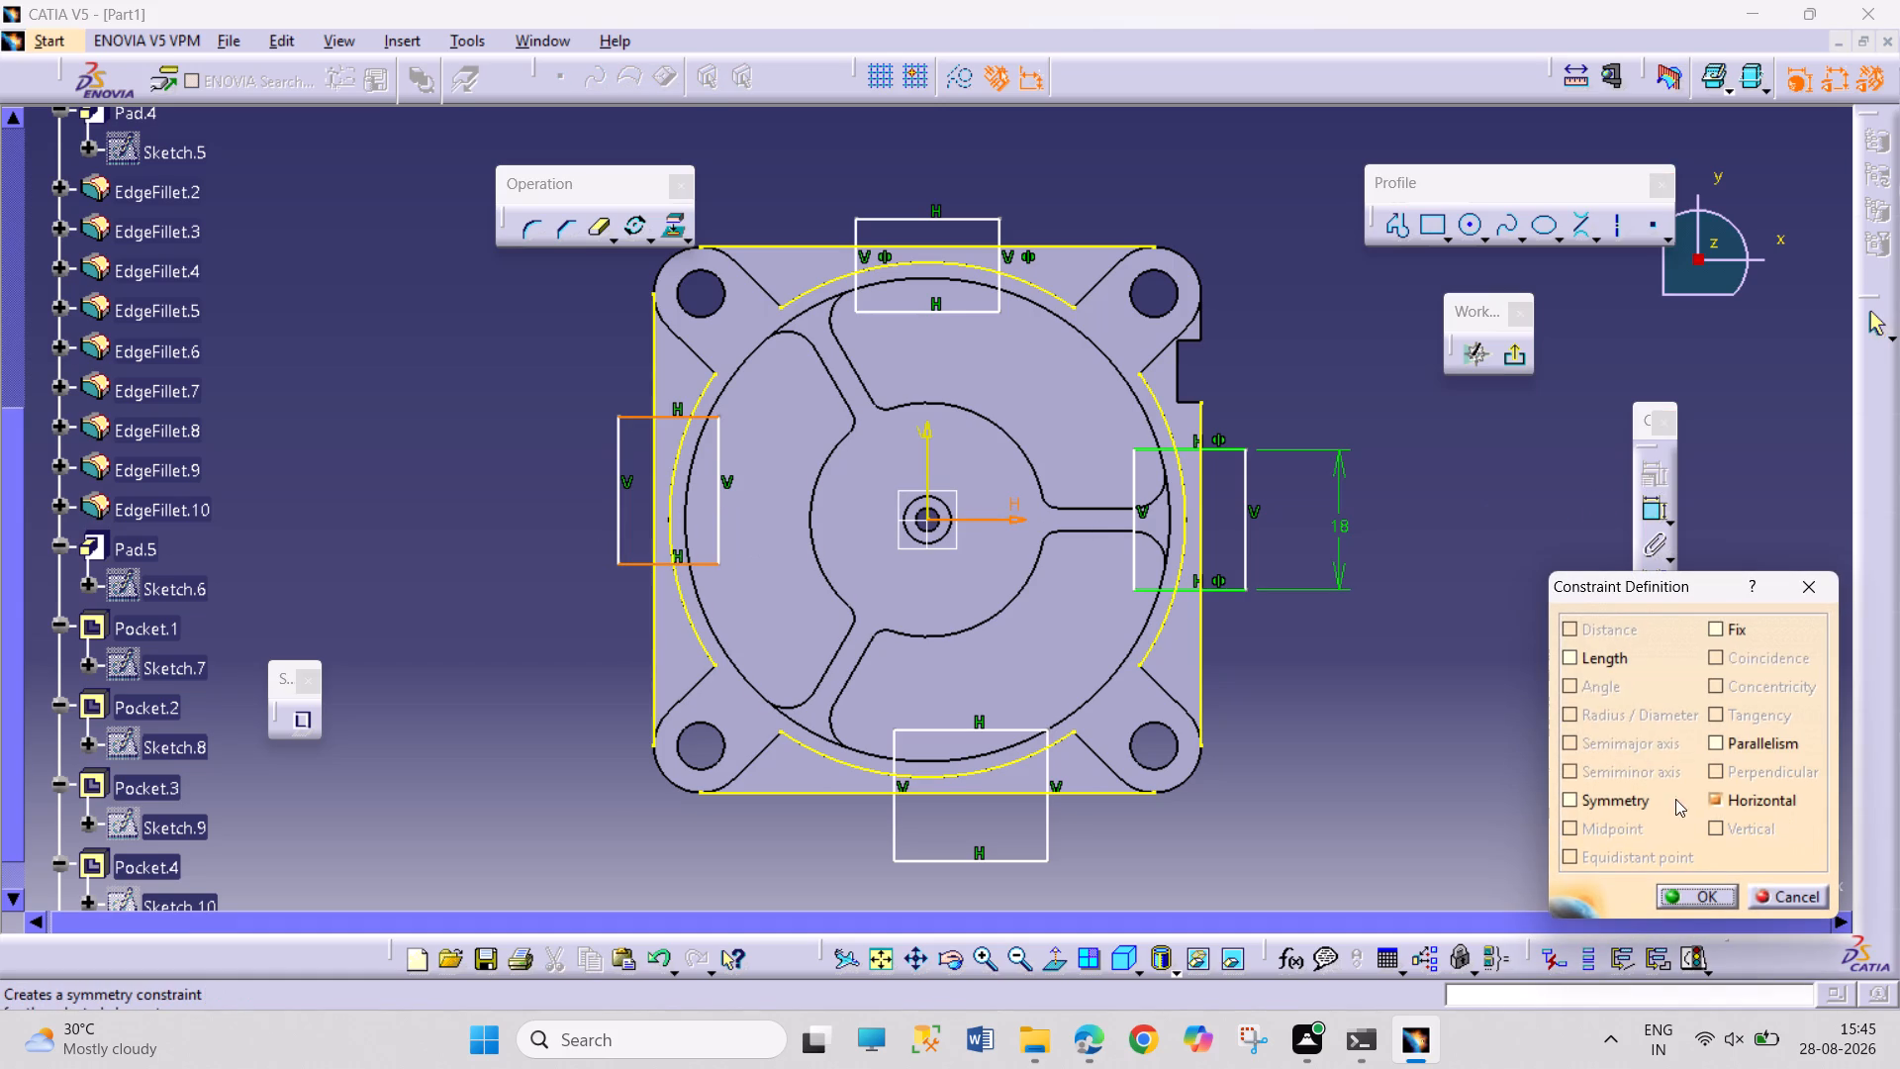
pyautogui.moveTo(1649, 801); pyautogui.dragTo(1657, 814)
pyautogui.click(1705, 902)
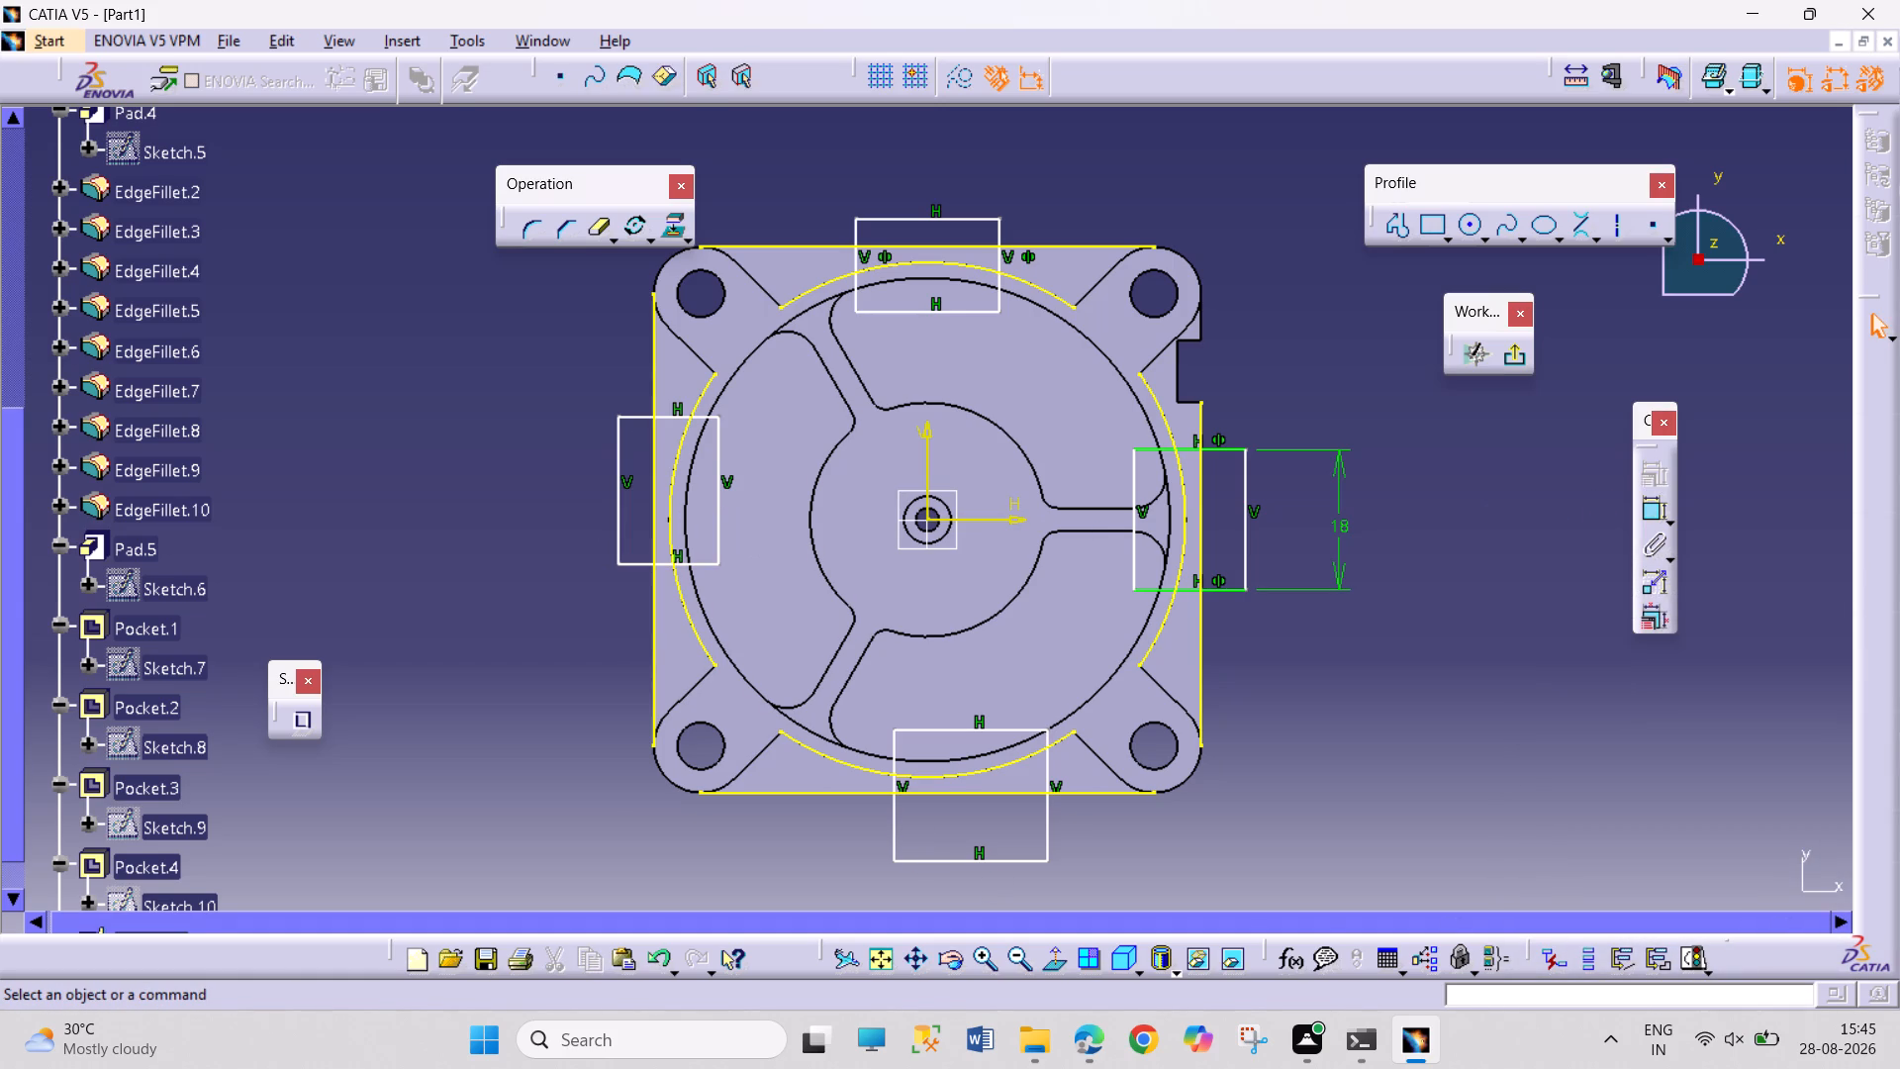
# Make the negative-Y rectangle's two vertical sides symmetric about the sketch's vertical axis.
pyautogui.click(889, 821)
pyautogui.keyDown('ctrl'); pyautogui.click(1051, 831); pyautogui.keyUp('ctrl')
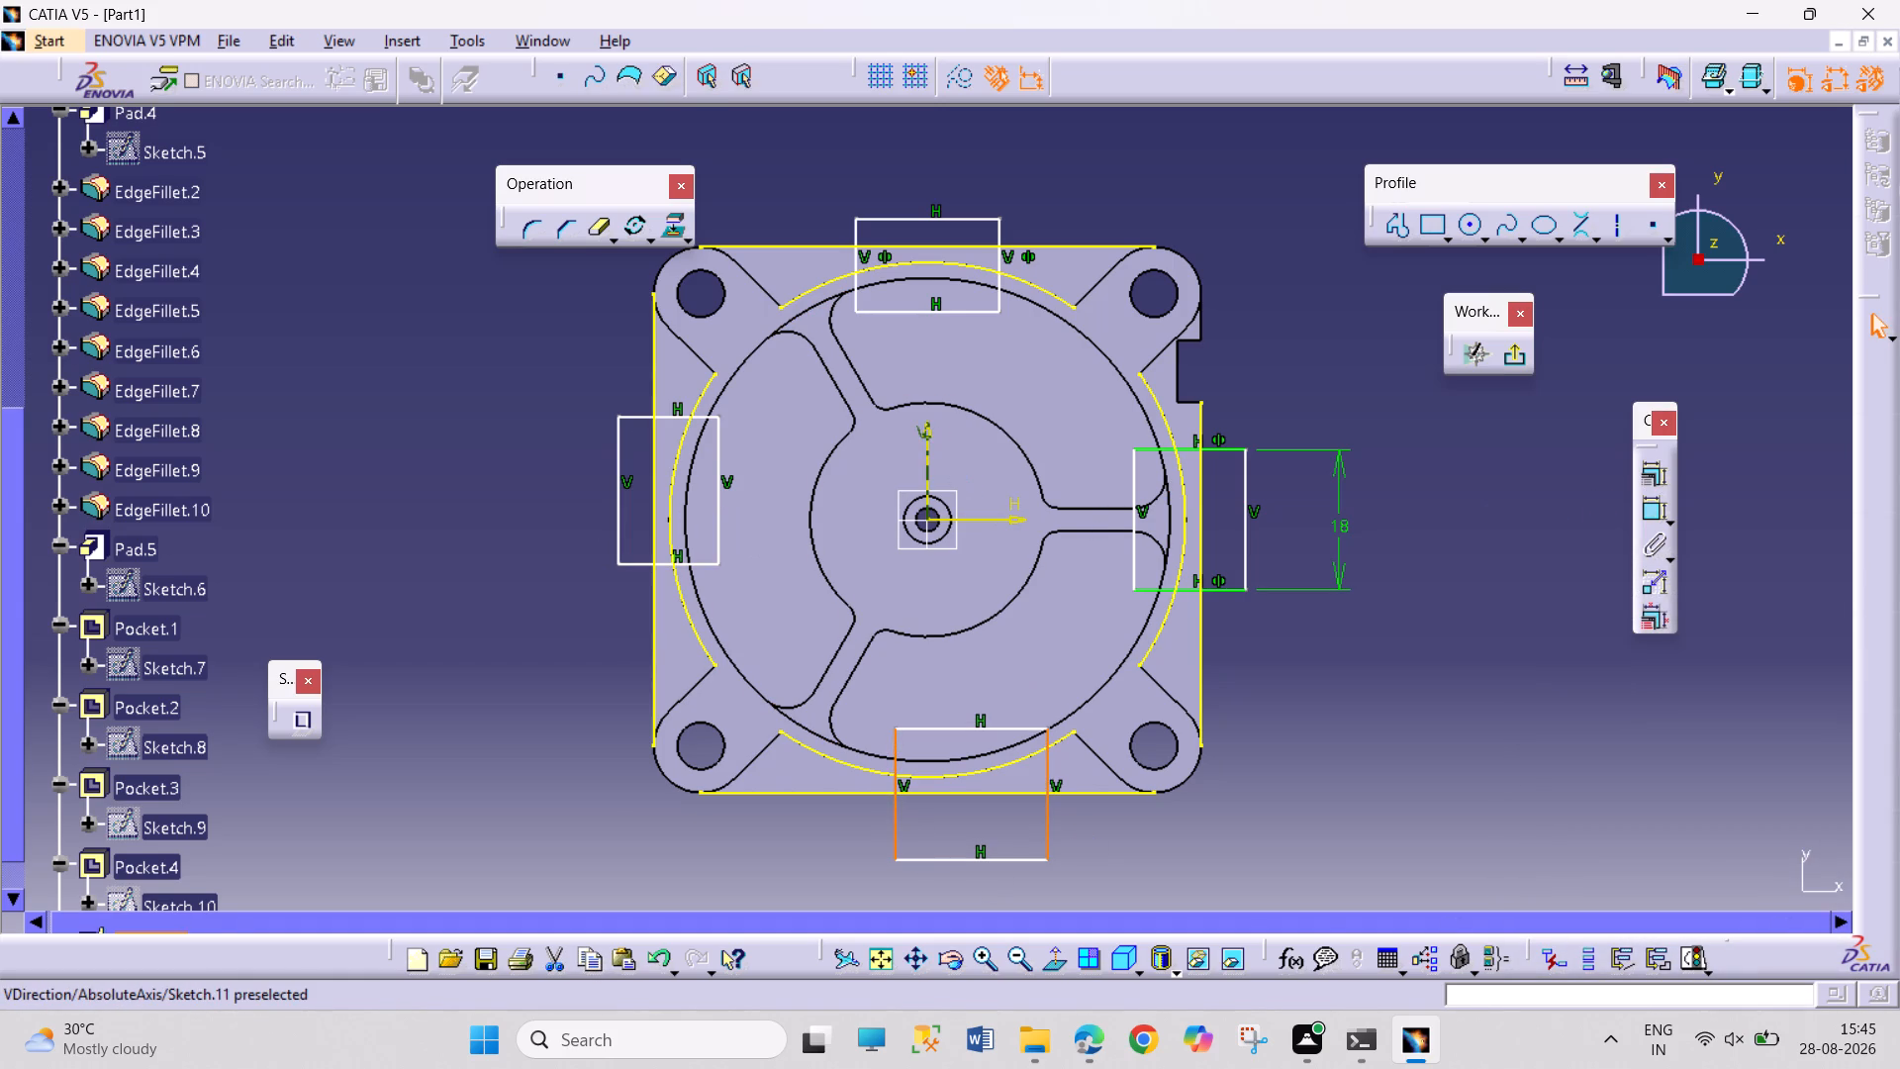
pyautogui.keyDown('ctrl'); pyautogui.click(932, 441); pyautogui.keyUp('ctrl')
pyautogui.click(1651, 477)
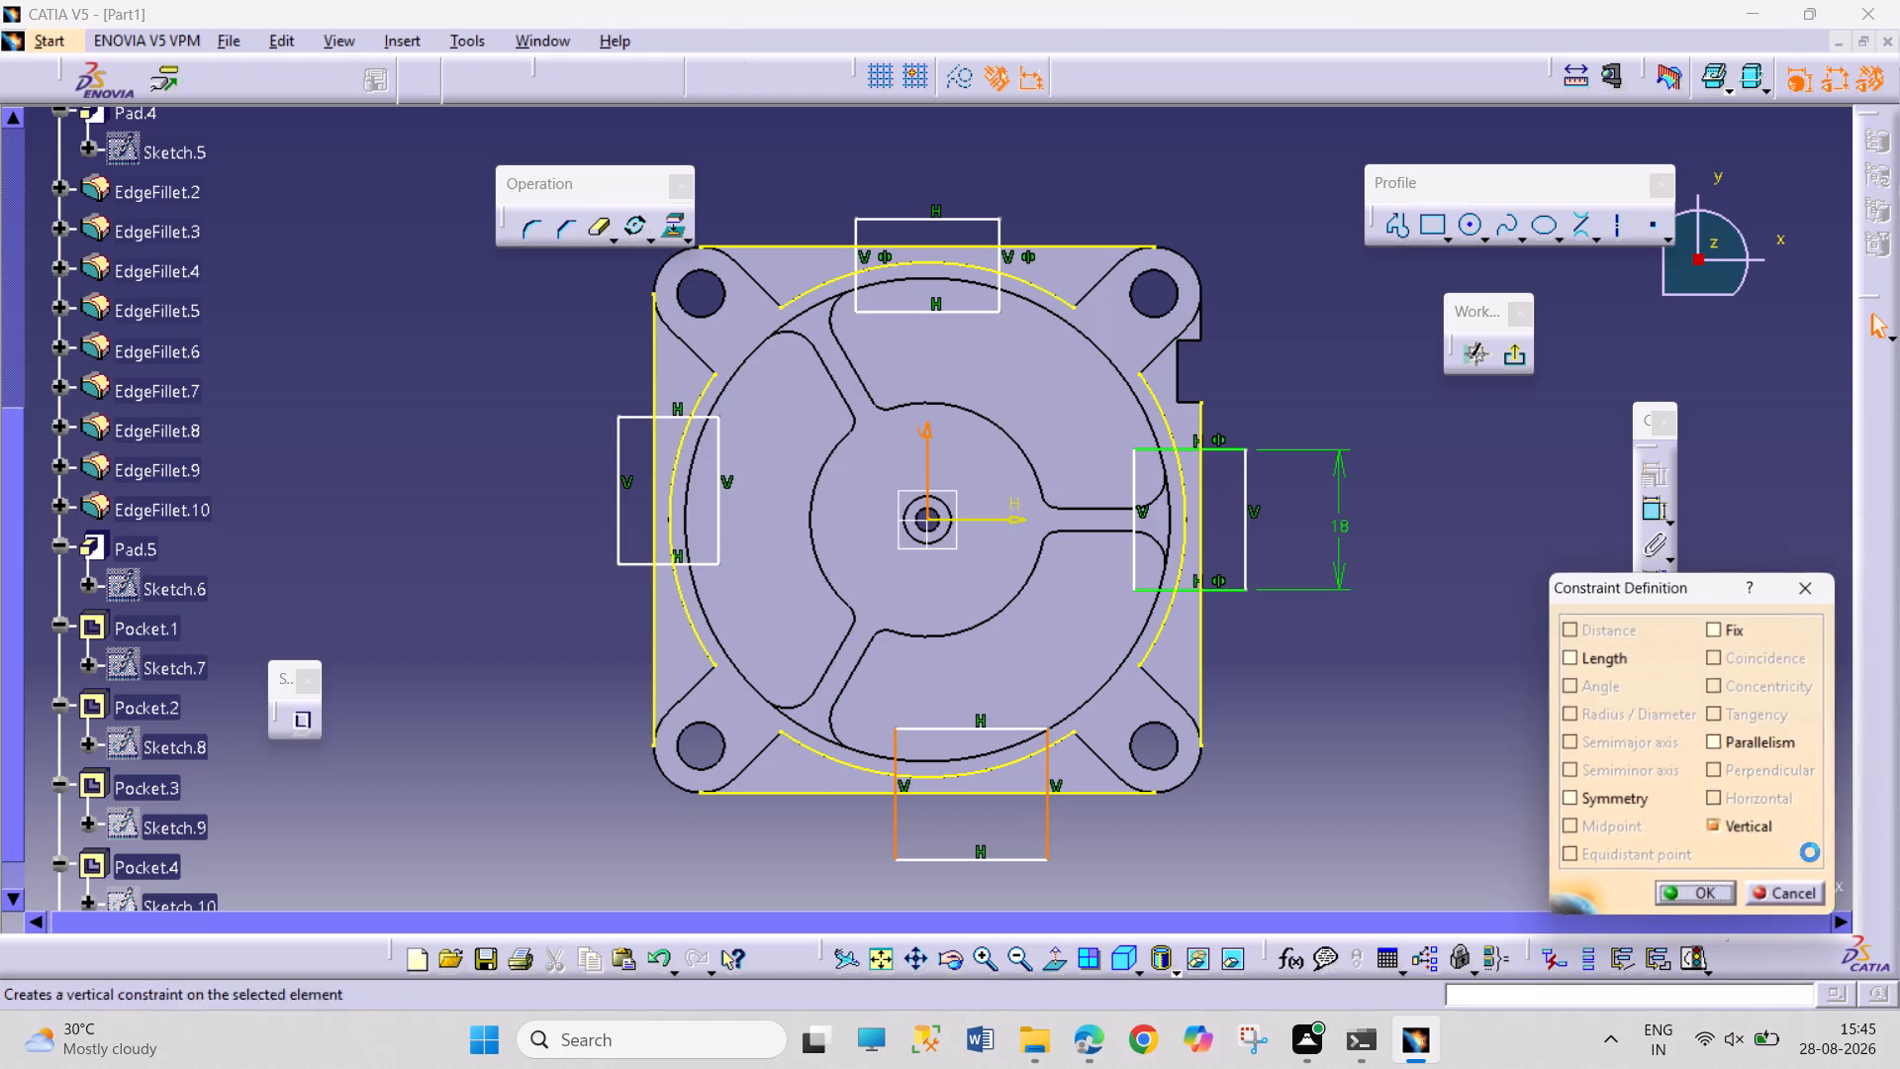
pyautogui.click(1625, 800)
pyautogui.click(1705, 890)
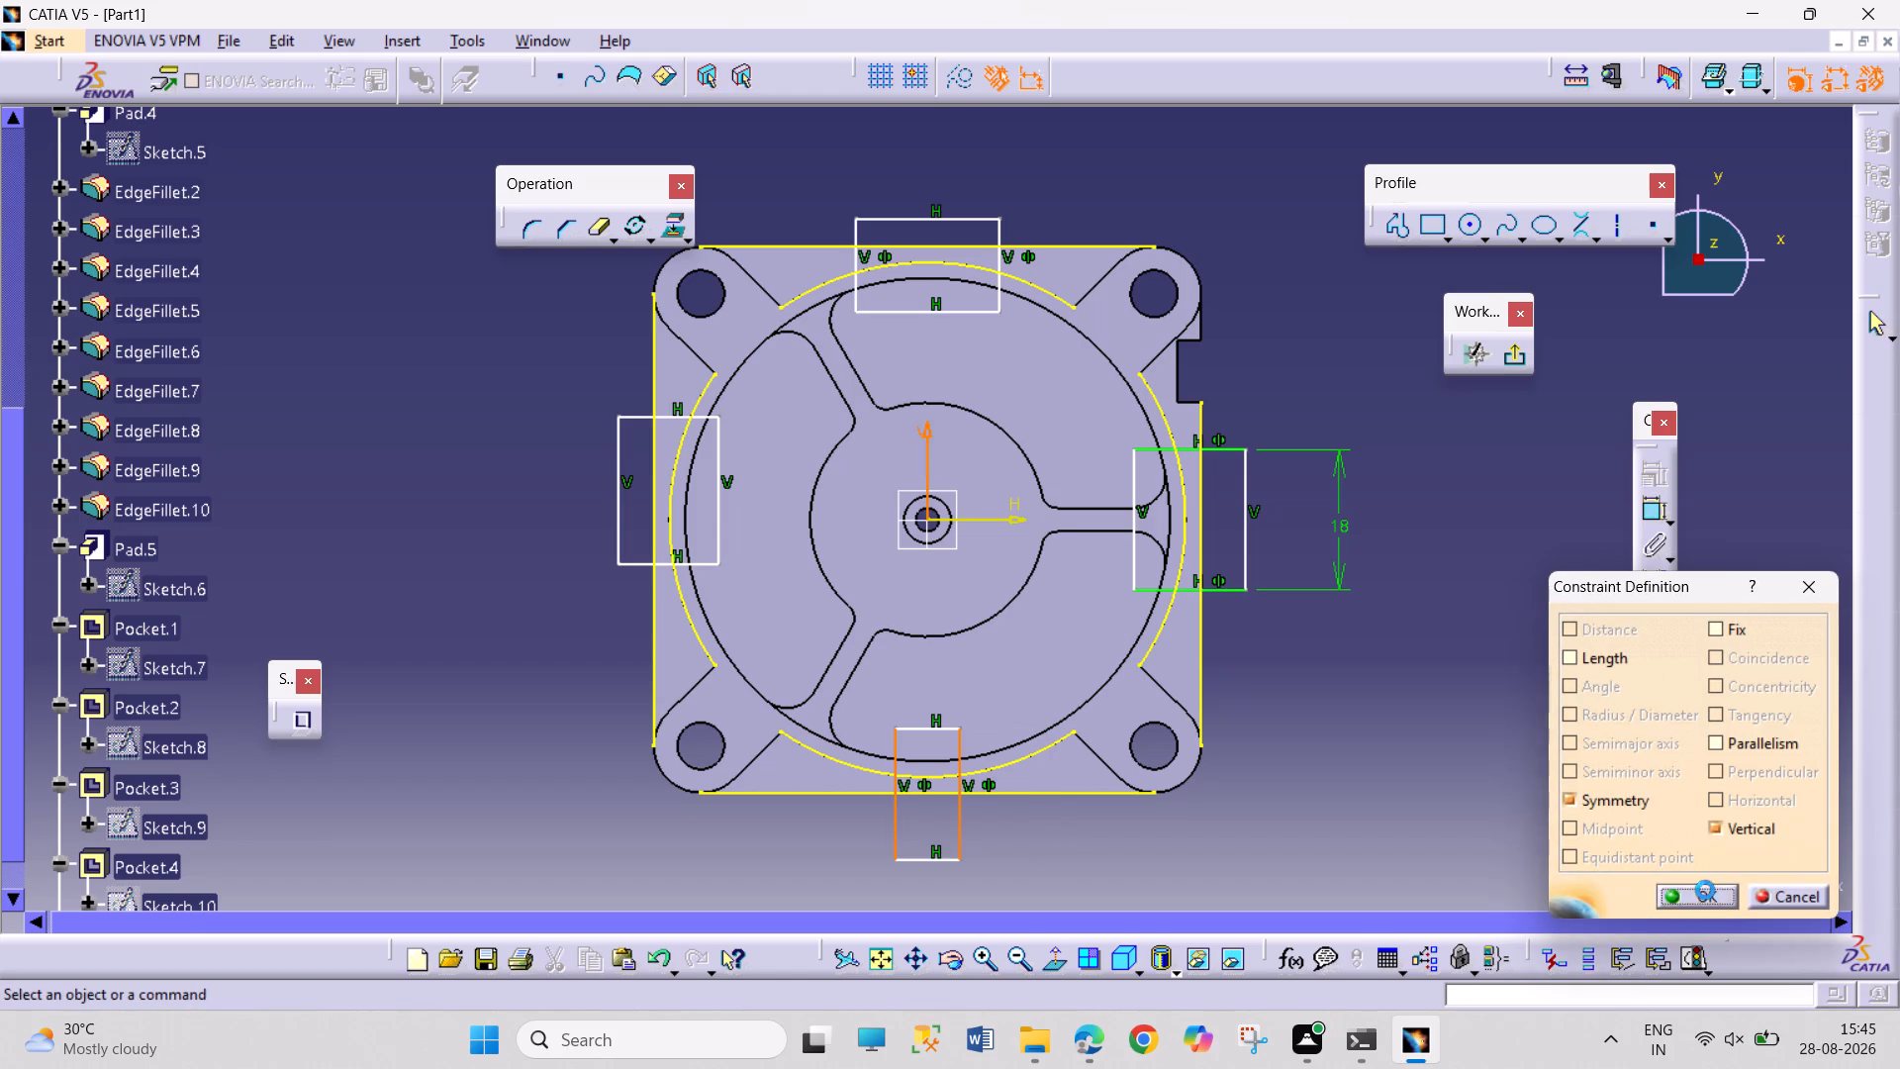
# Dimension the outer horizontal side of the positive-Y rectangle to 18 mm.
pyautogui.click(1660, 518)
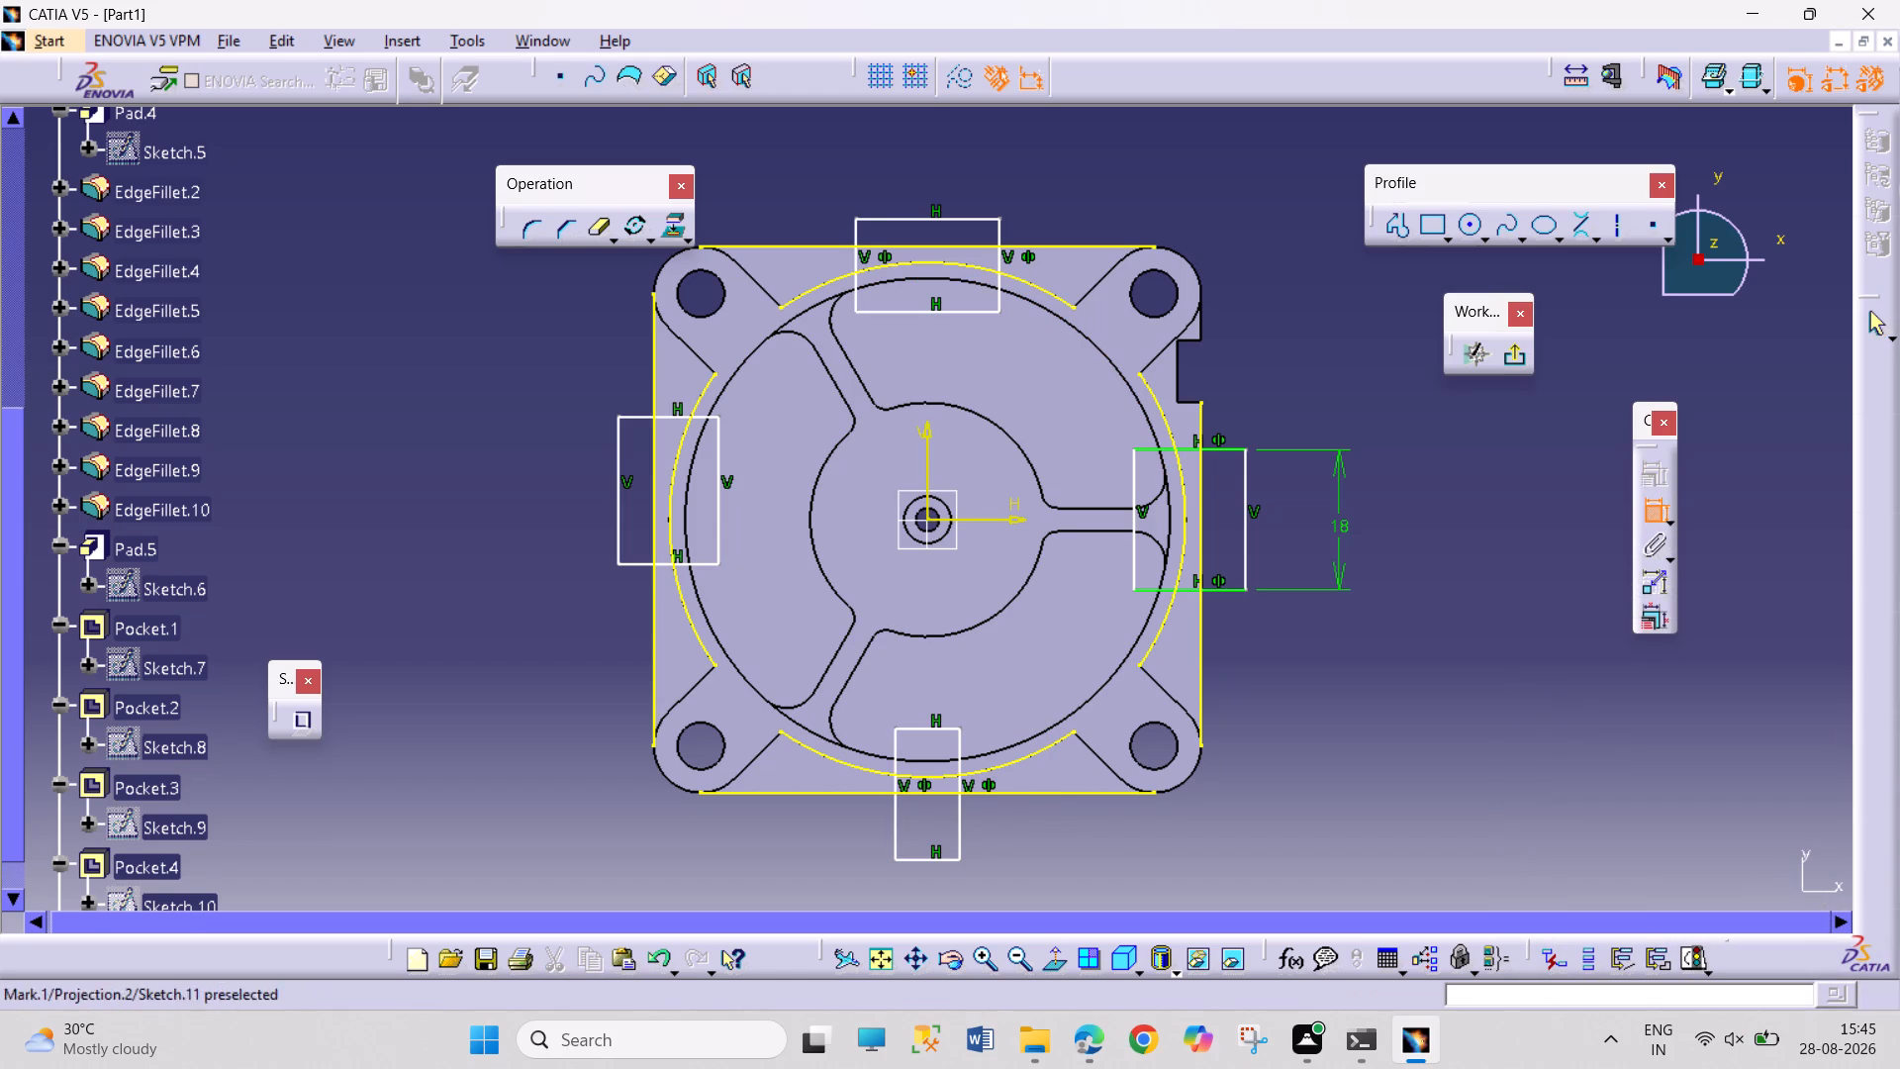
pyautogui.click(953, 217)
pyautogui.click(1044, 174)
pyautogui.doubleClick(1047, 168)
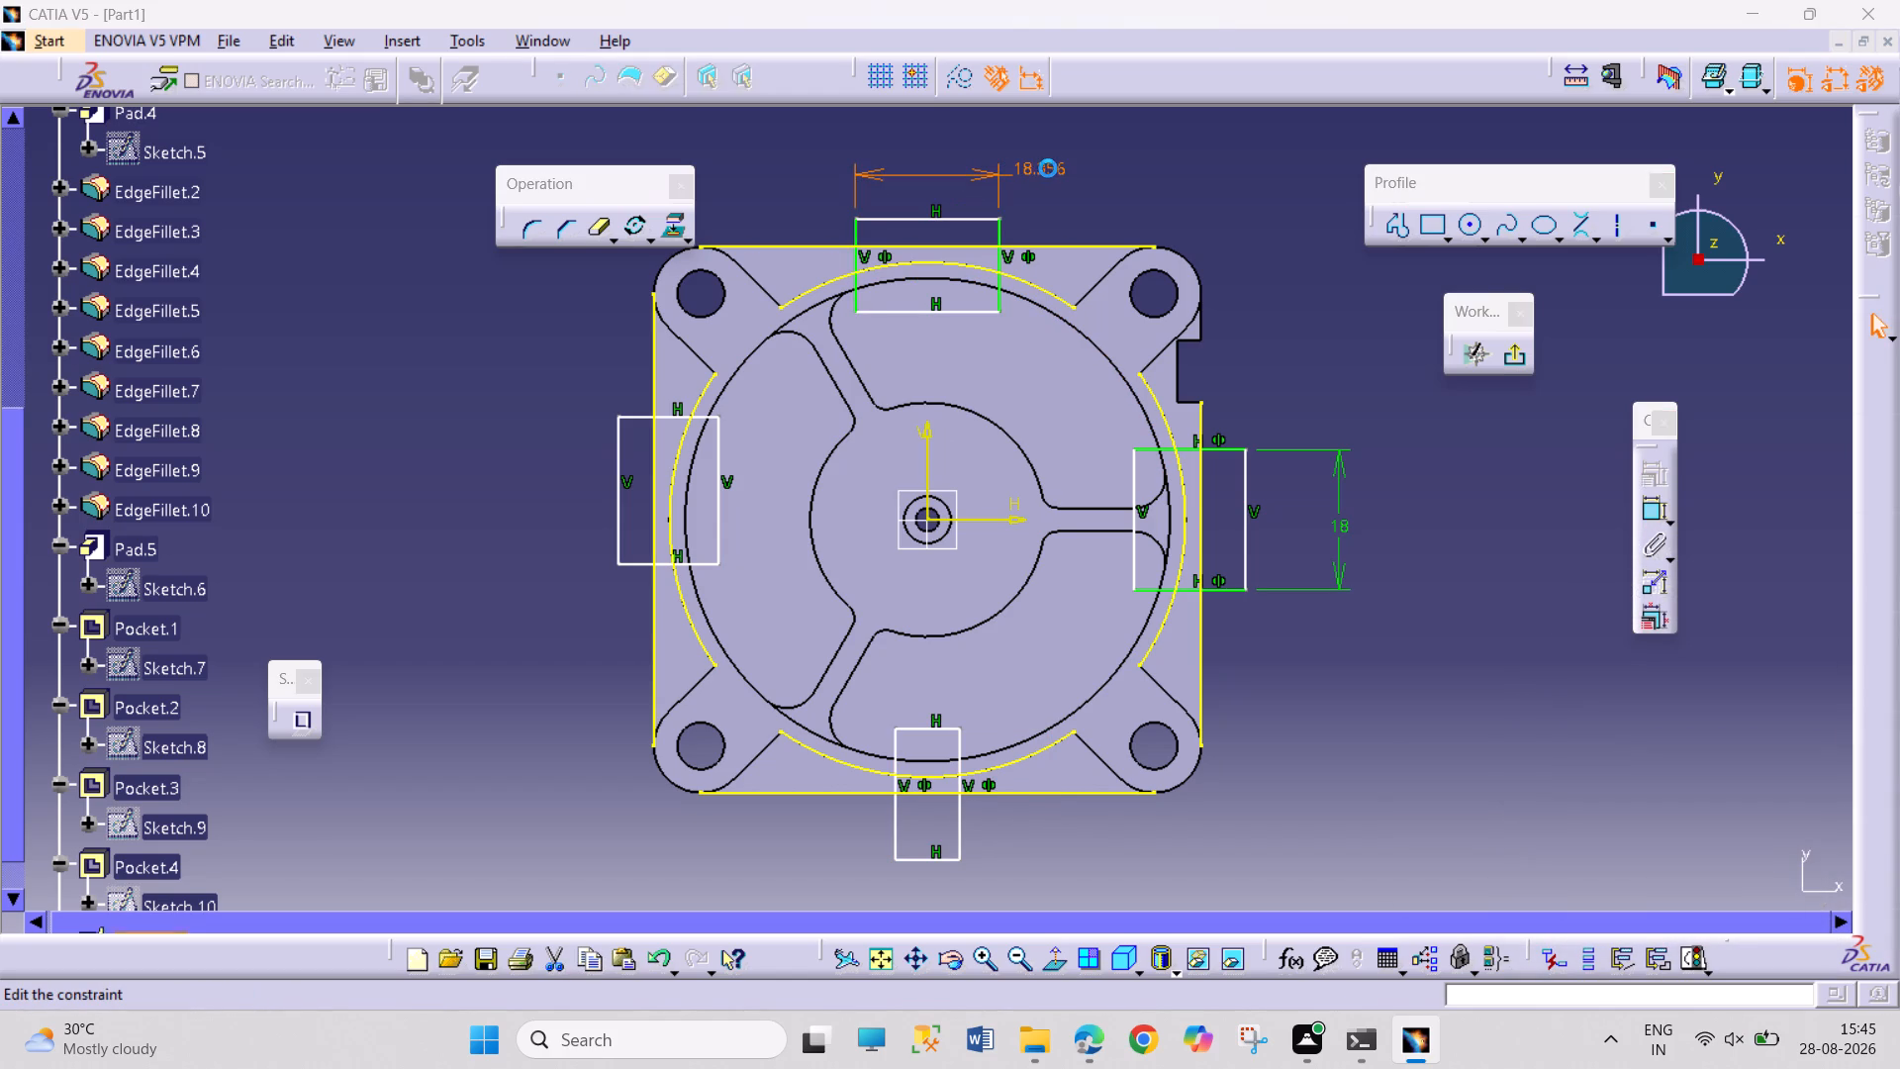
pyautogui.press('1')
pyautogui.press('Return')
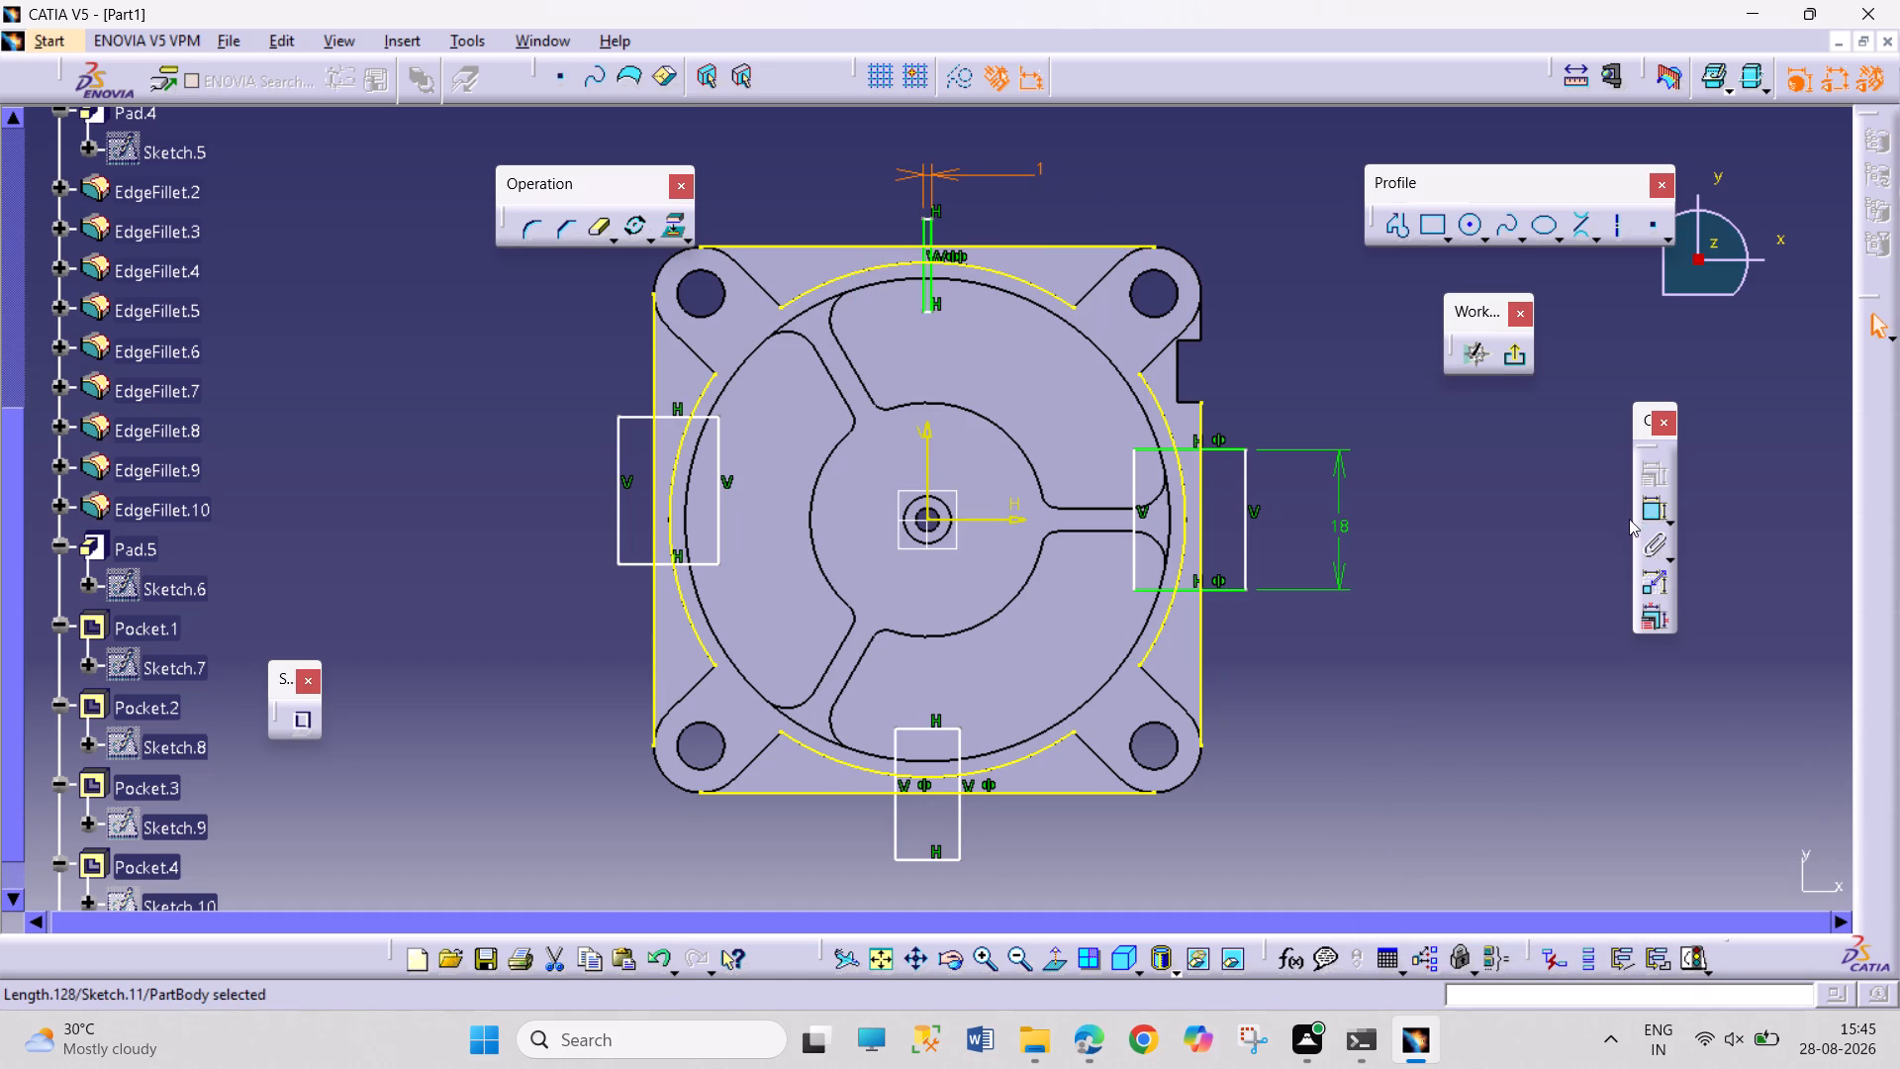
pyautogui.doubleClick(1041, 169)
pyautogui.write('18')
pyautogui.press('Return')
# Dimension the outer vertical side of the negative-X rectangle to 18 mm.
pyautogui.click(1654, 511)
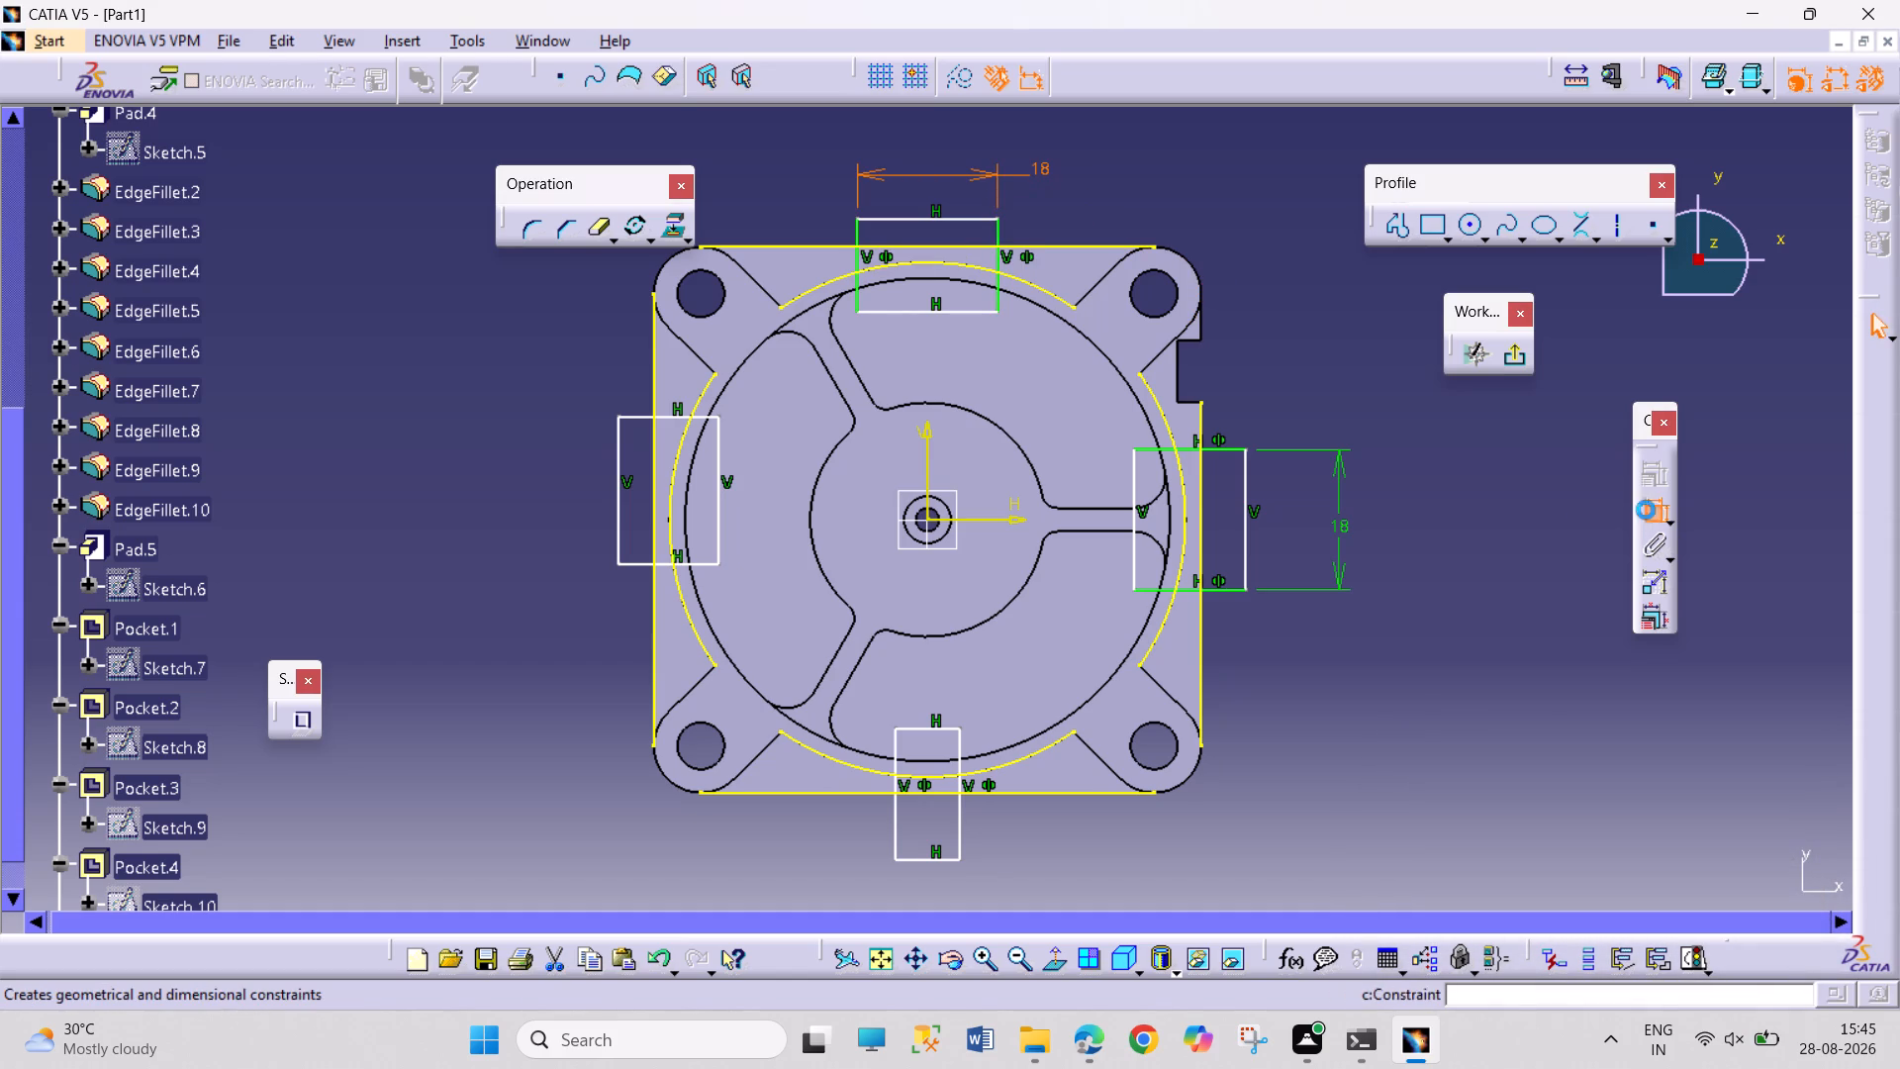
pyautogui.click(614, 524)
pyautogui.click(542, 514)
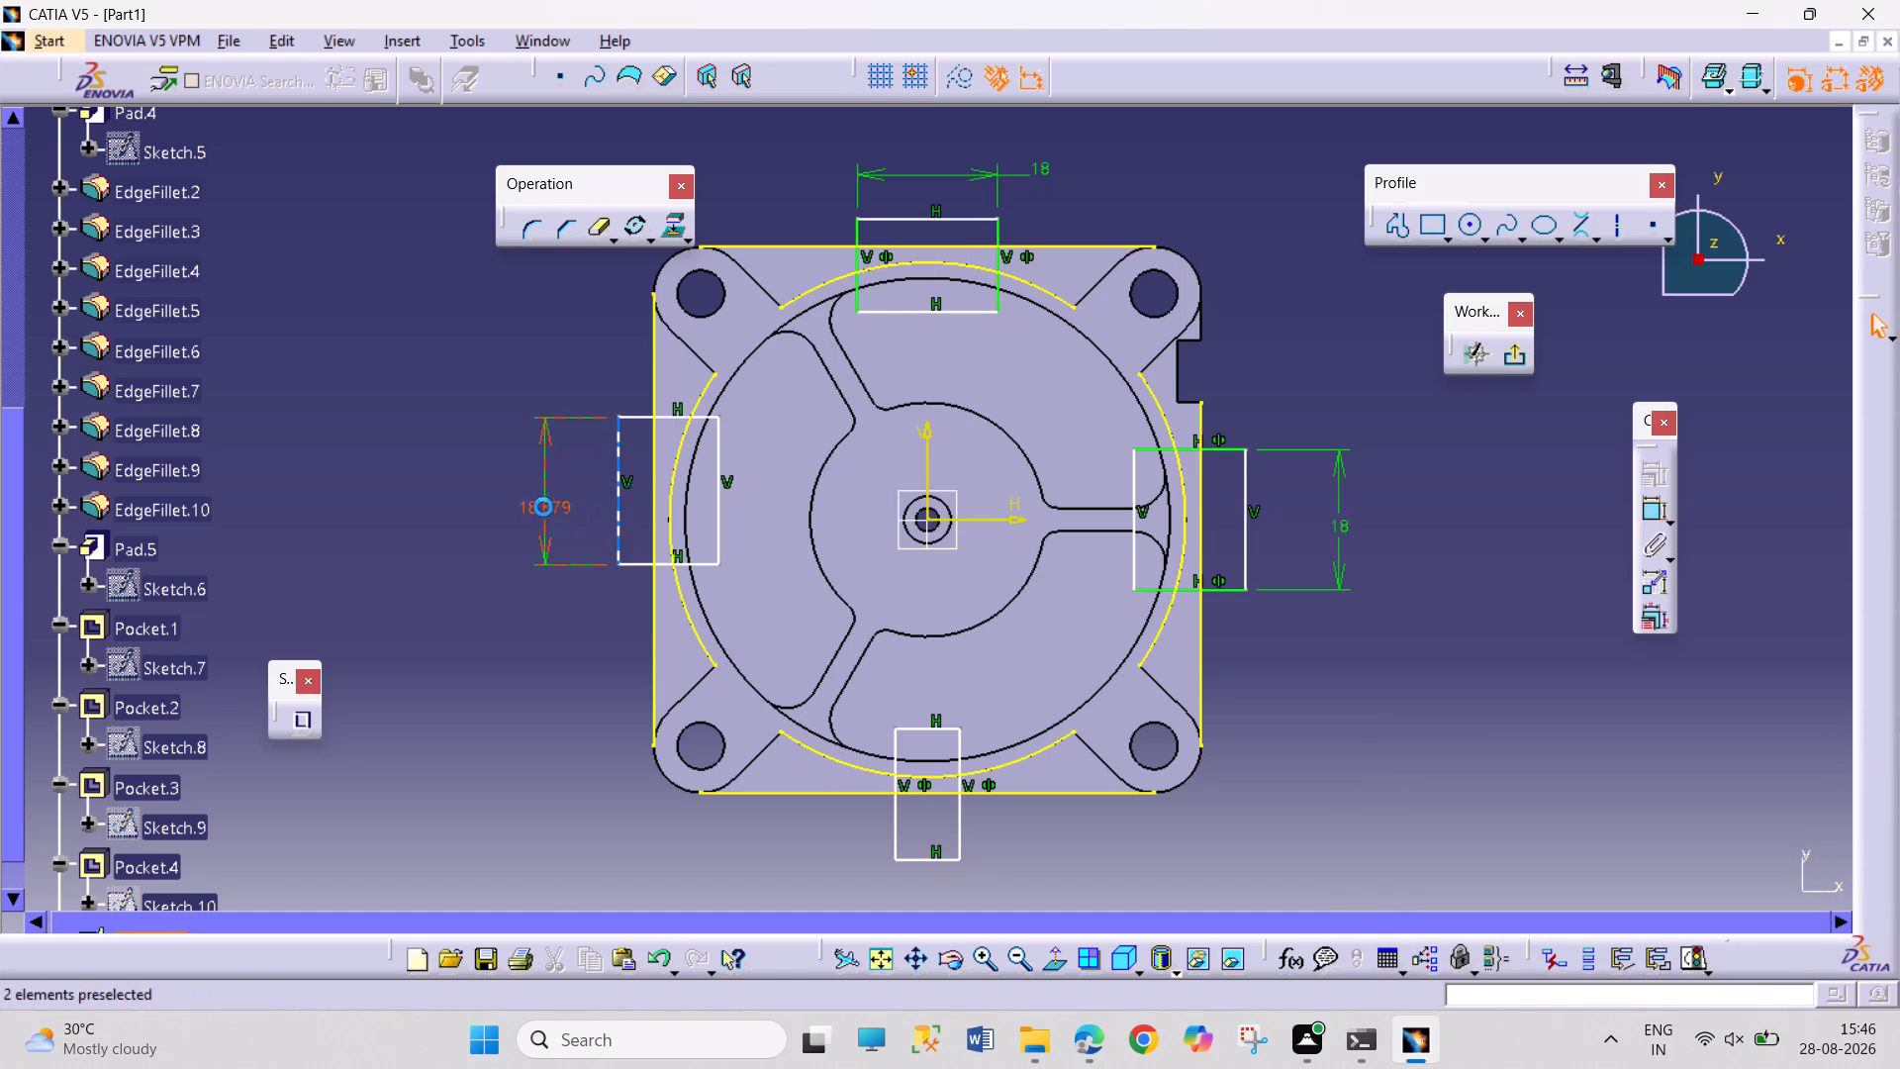
pyautogui.doubleClick(543, 507)
pyautogui.press('1')
pyautogui.press('8')
pyautogui.press('Return')
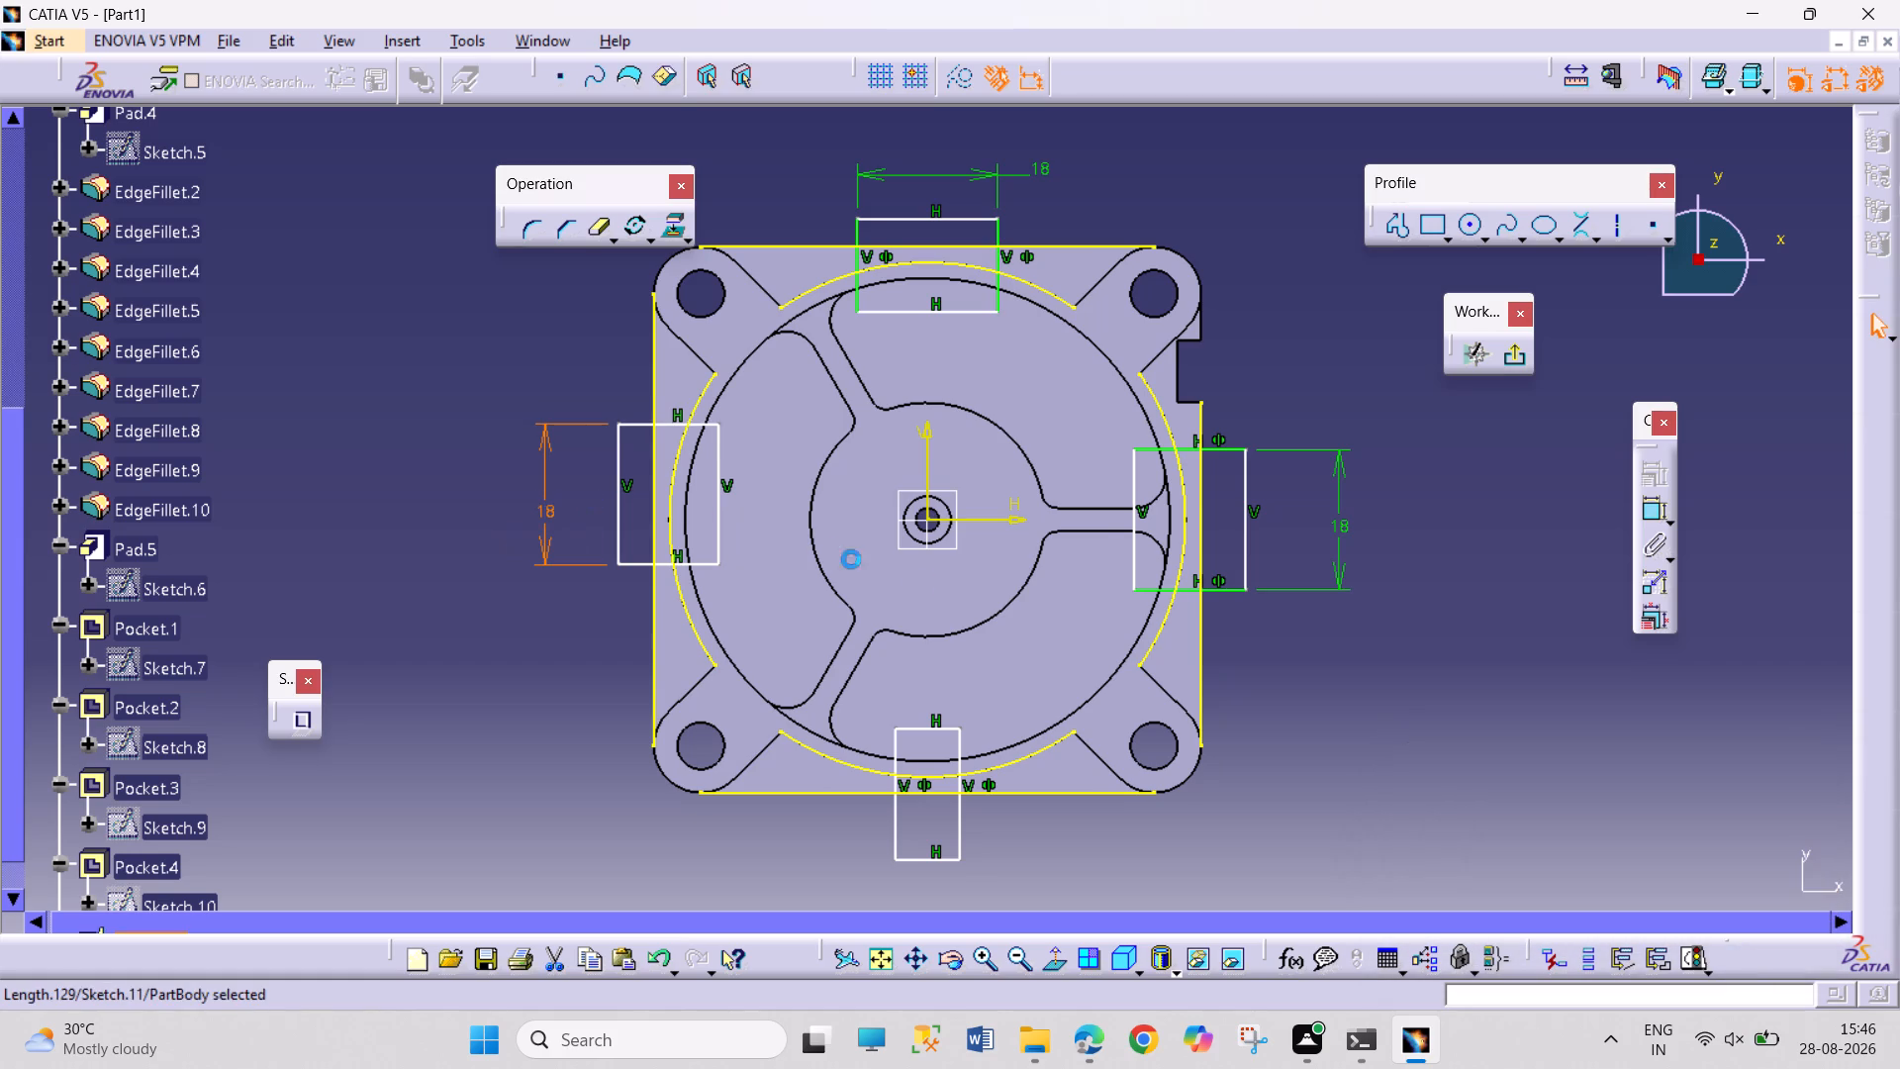
# Dimension the outer horizontal side of the negative-Y rectangle to 18 mm.
pyautogui.click(1648, 517)
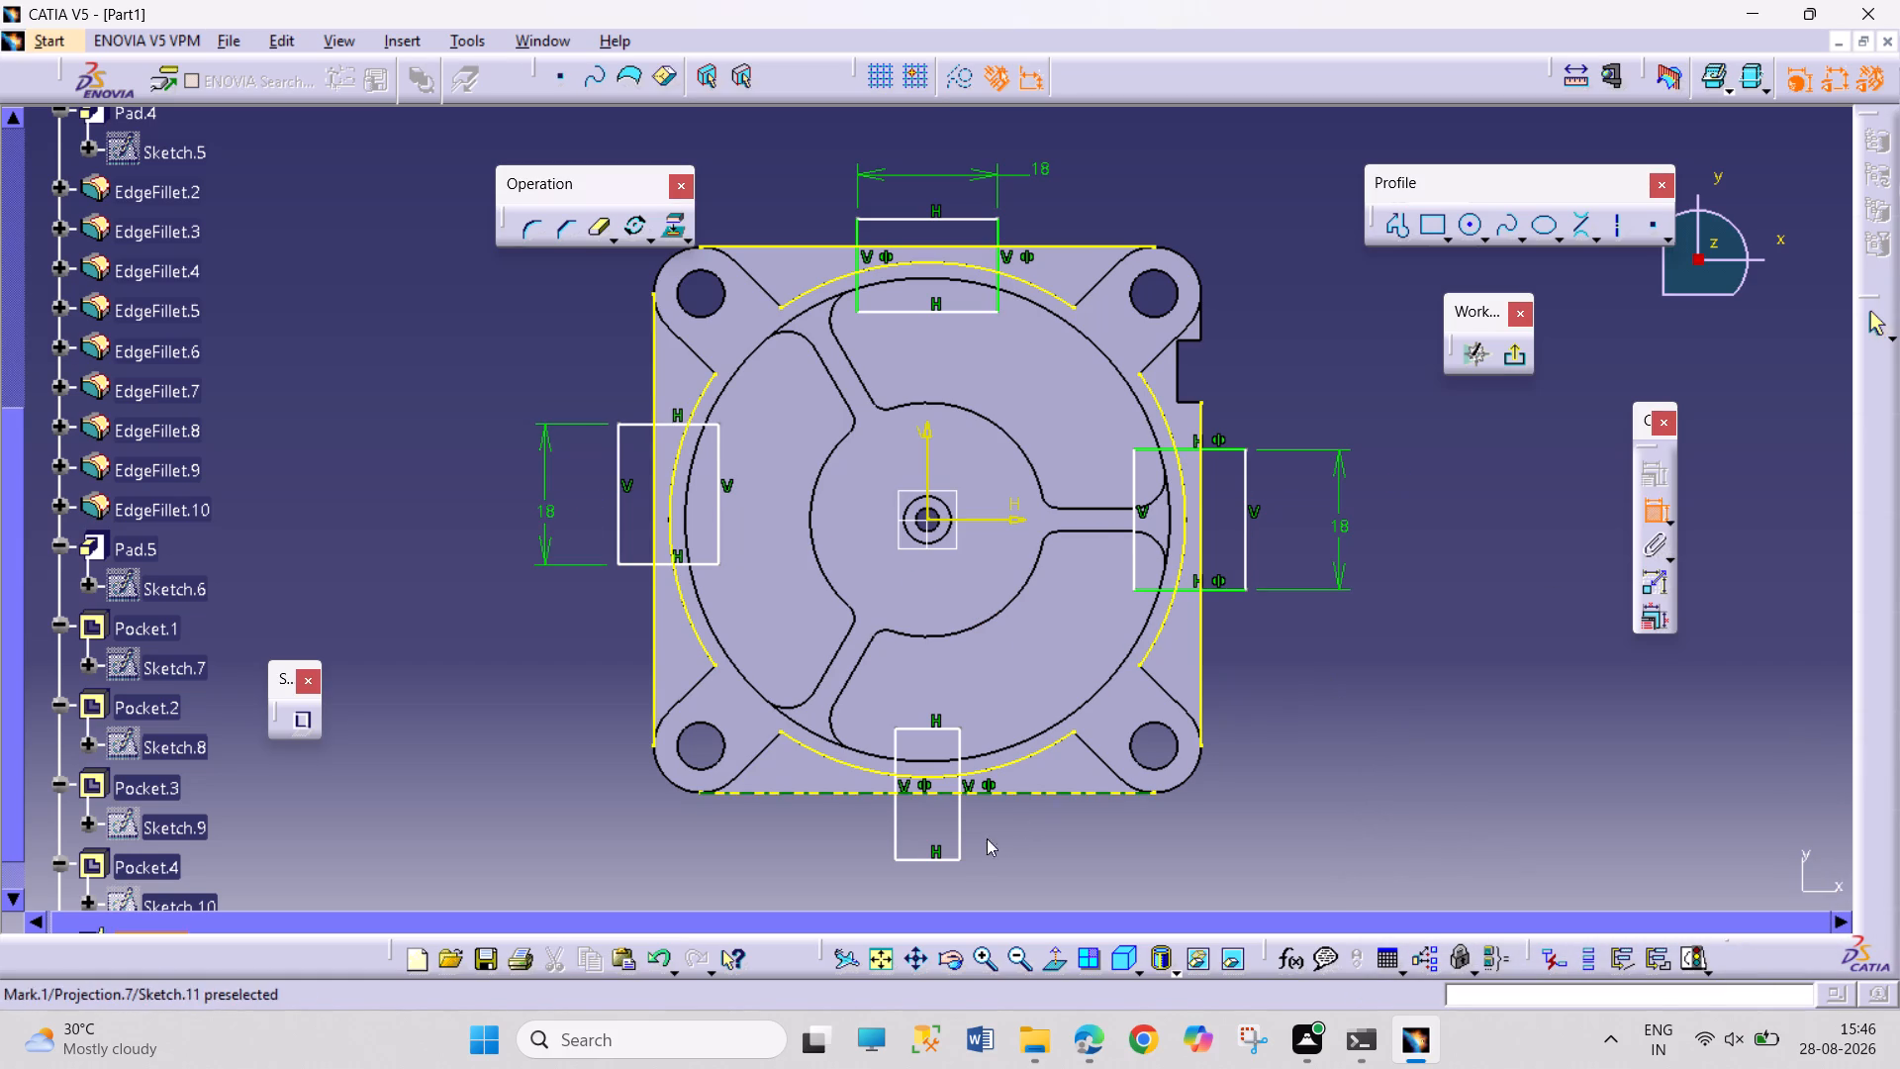
pyautogui.click(931, 863)
pyautogui.click(1102, 865)
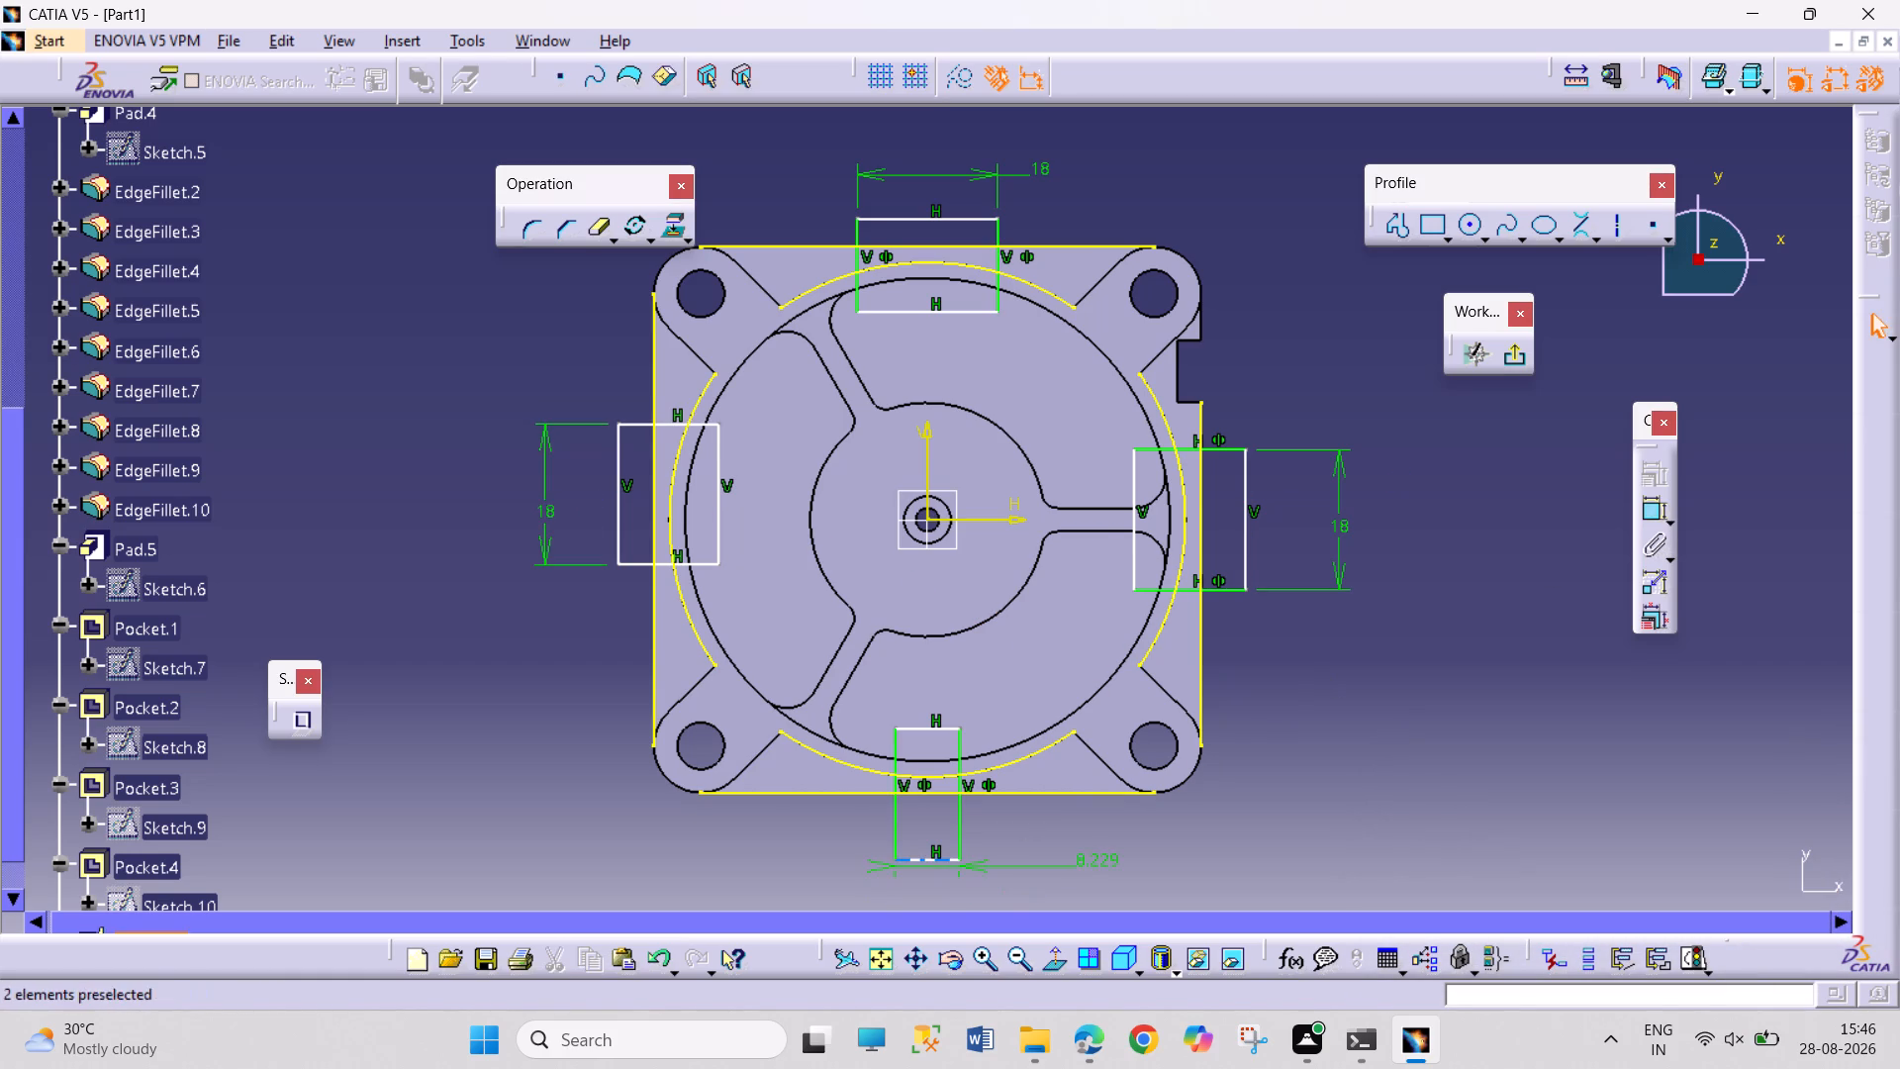
pyautogui.doubleClick(1107, 856)
pyautogui.write('18')
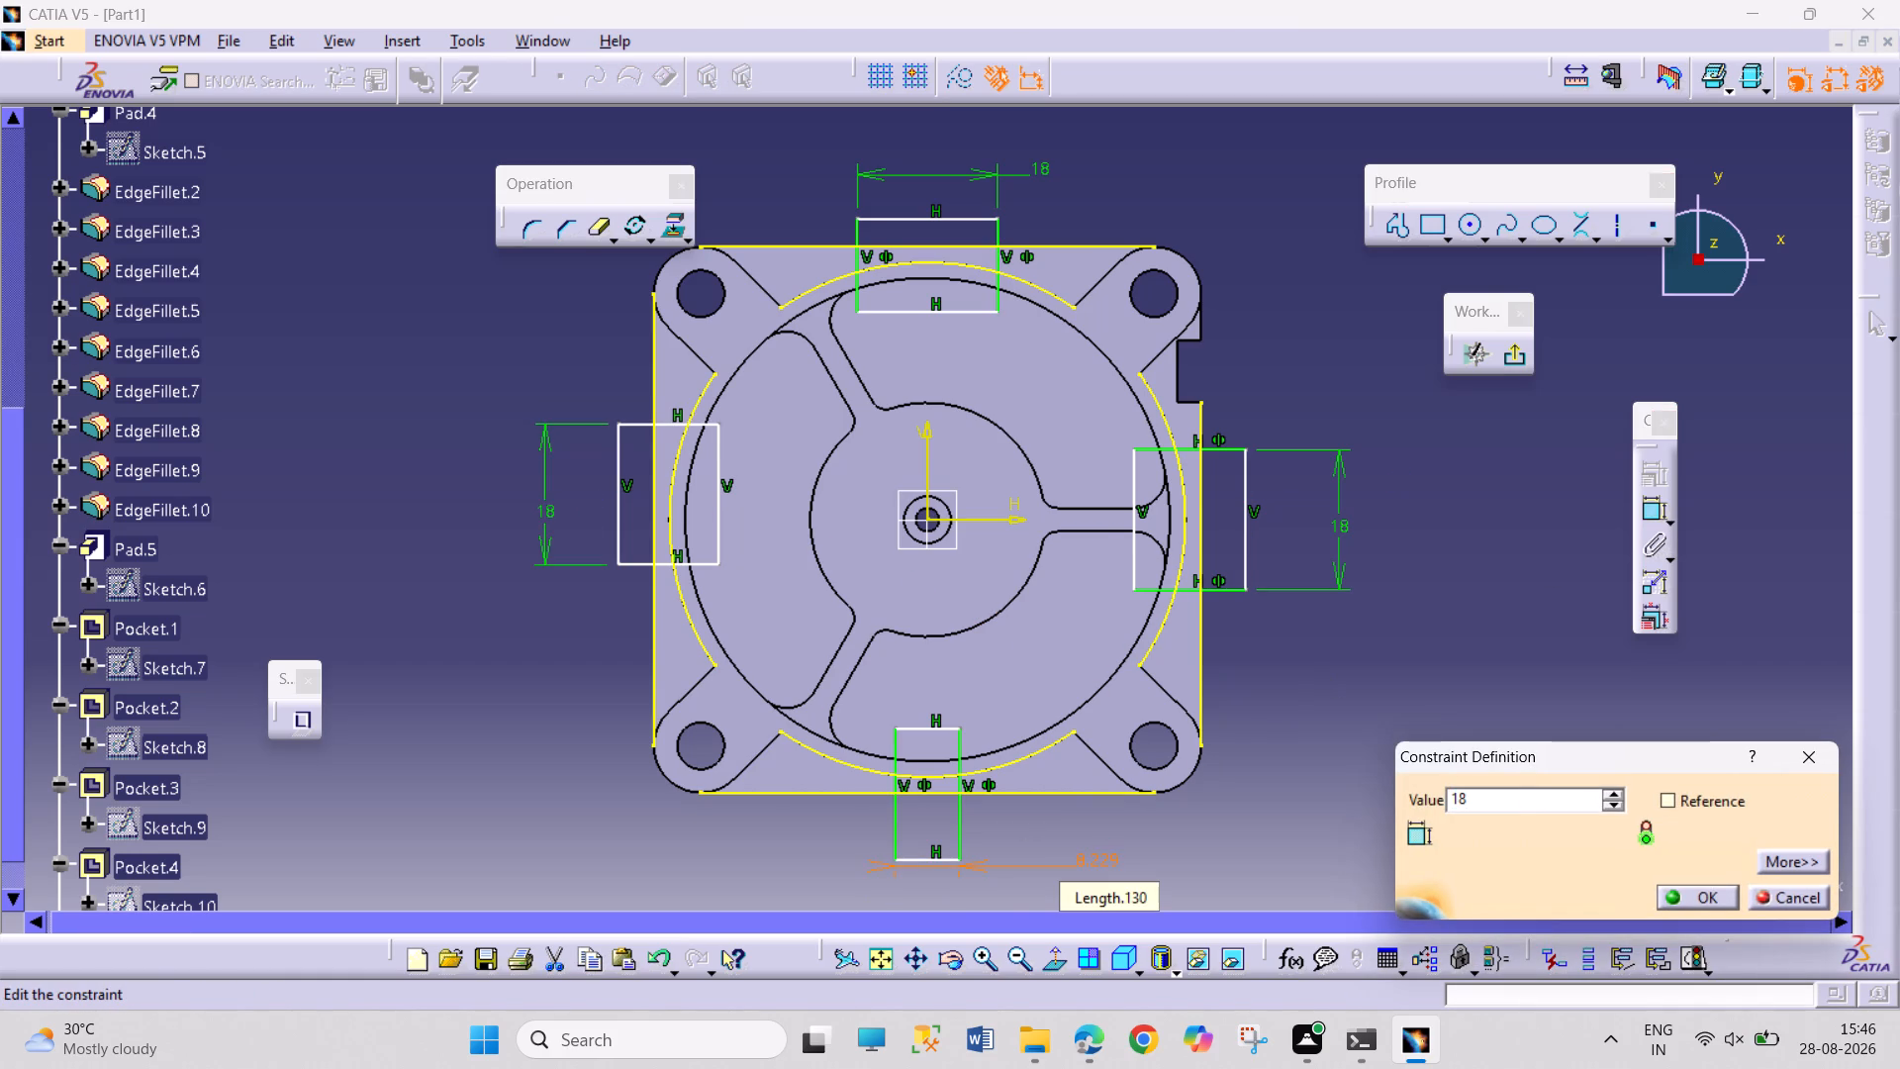
pyautogui.press('Return')
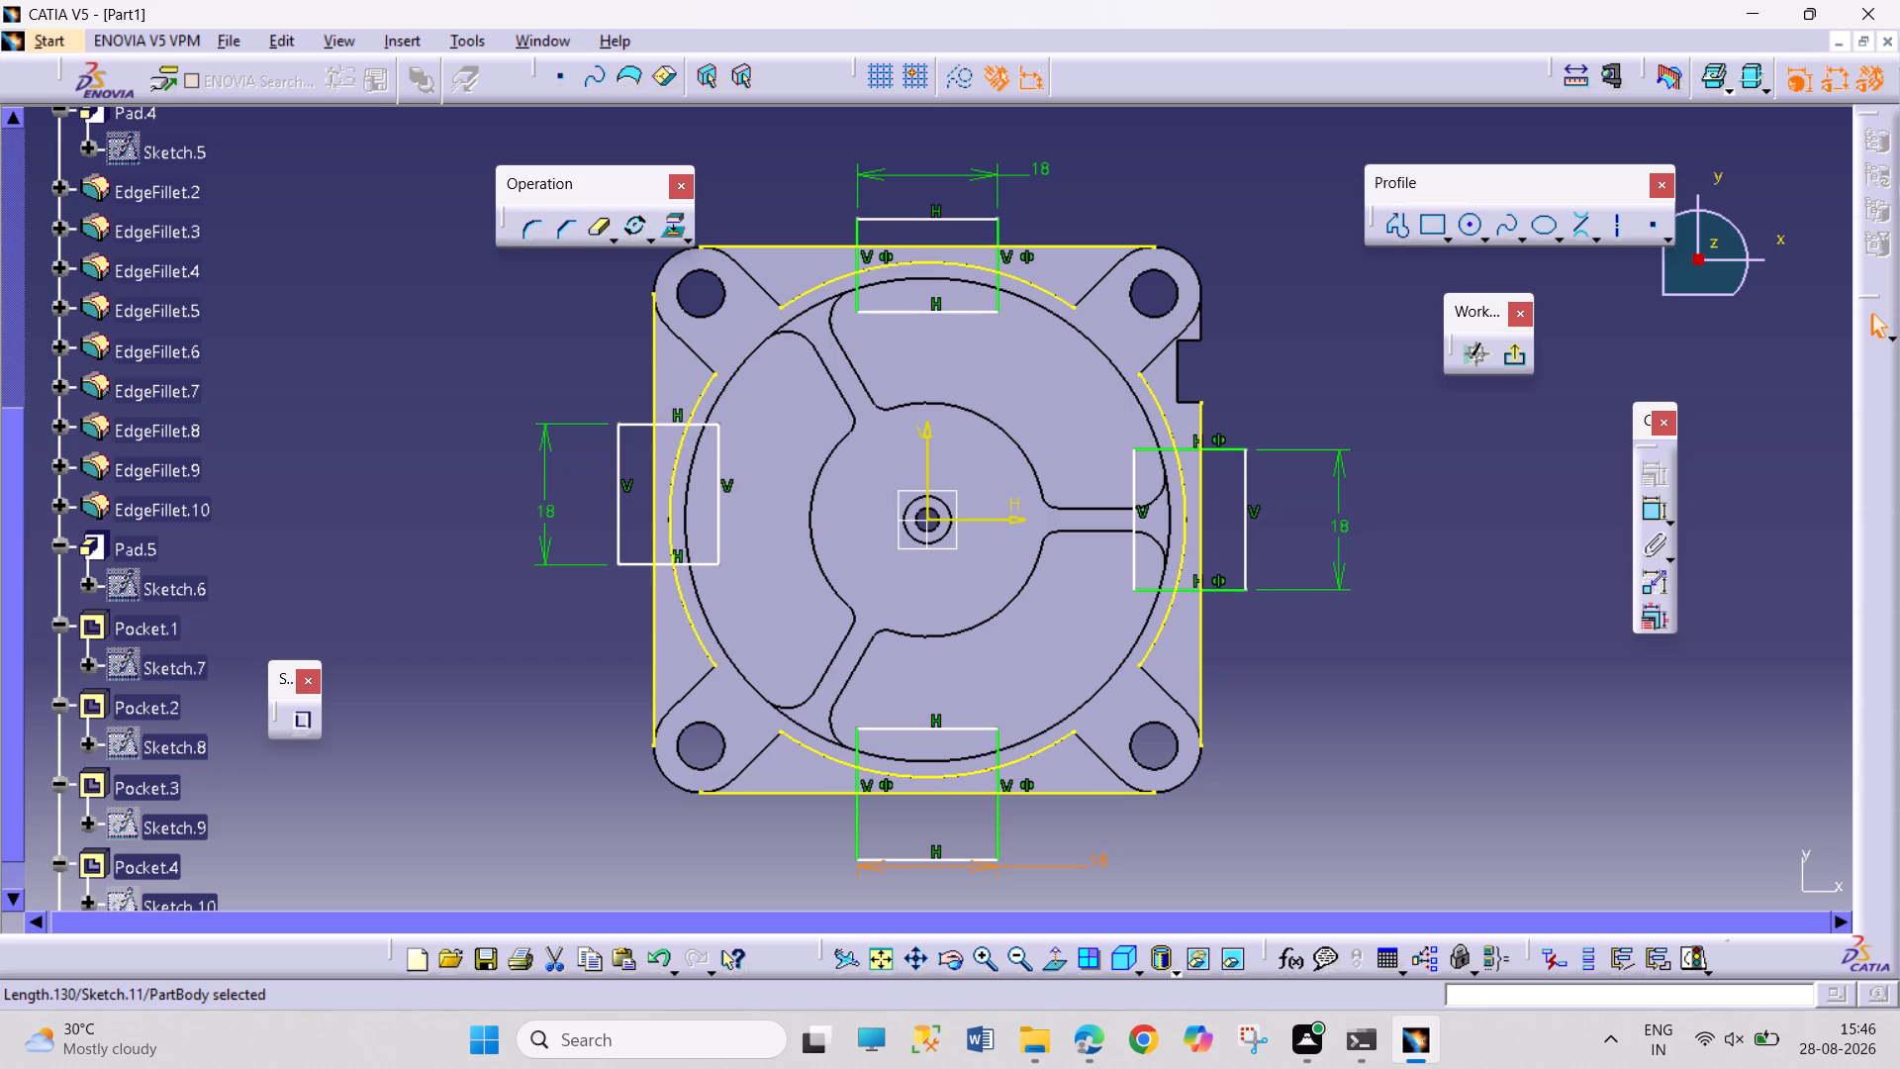
# Quick-trim the negative-X rectangle, flange edge and wall arc to the area they enclose, converting the side's length into a distance.
pyautogui.doubleClick(597, 239)
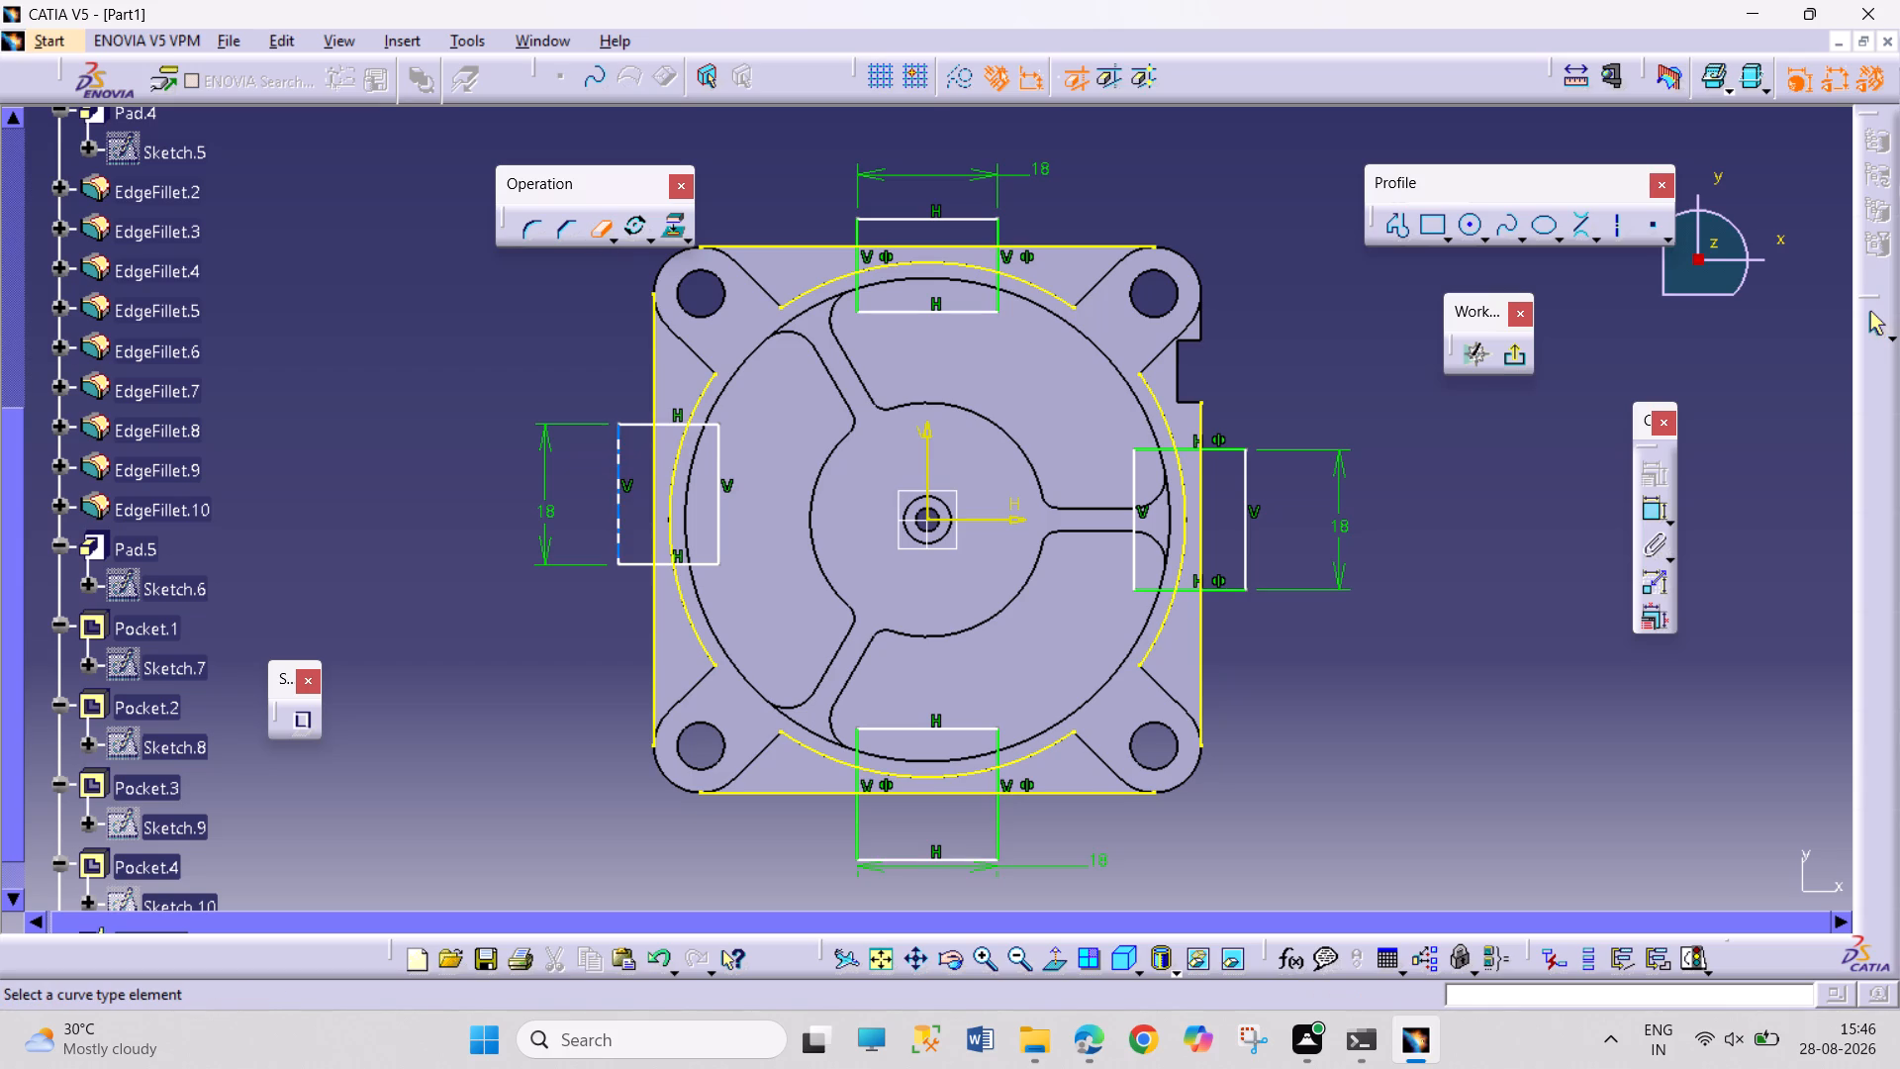
pyautogui.click(624, 485)
pyautogui.click(986, 572)
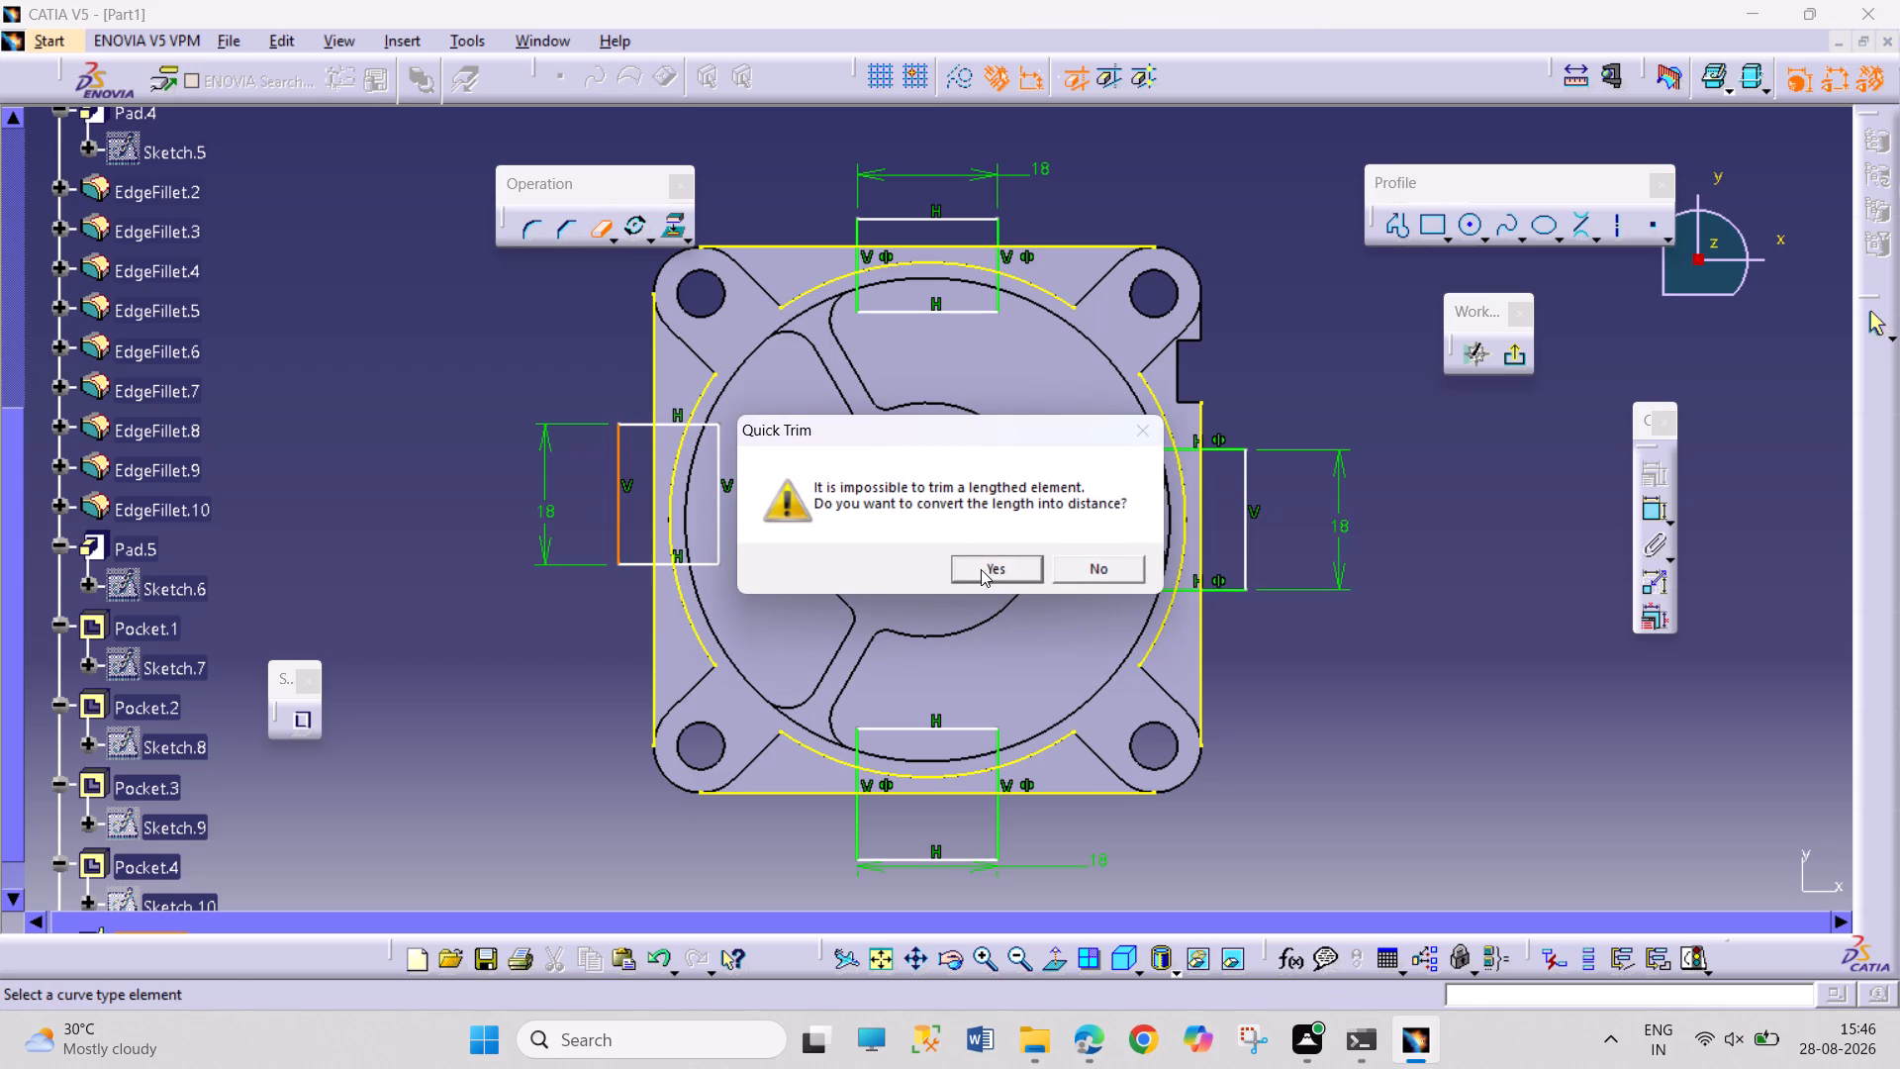
pyautogui.click(635, 425)
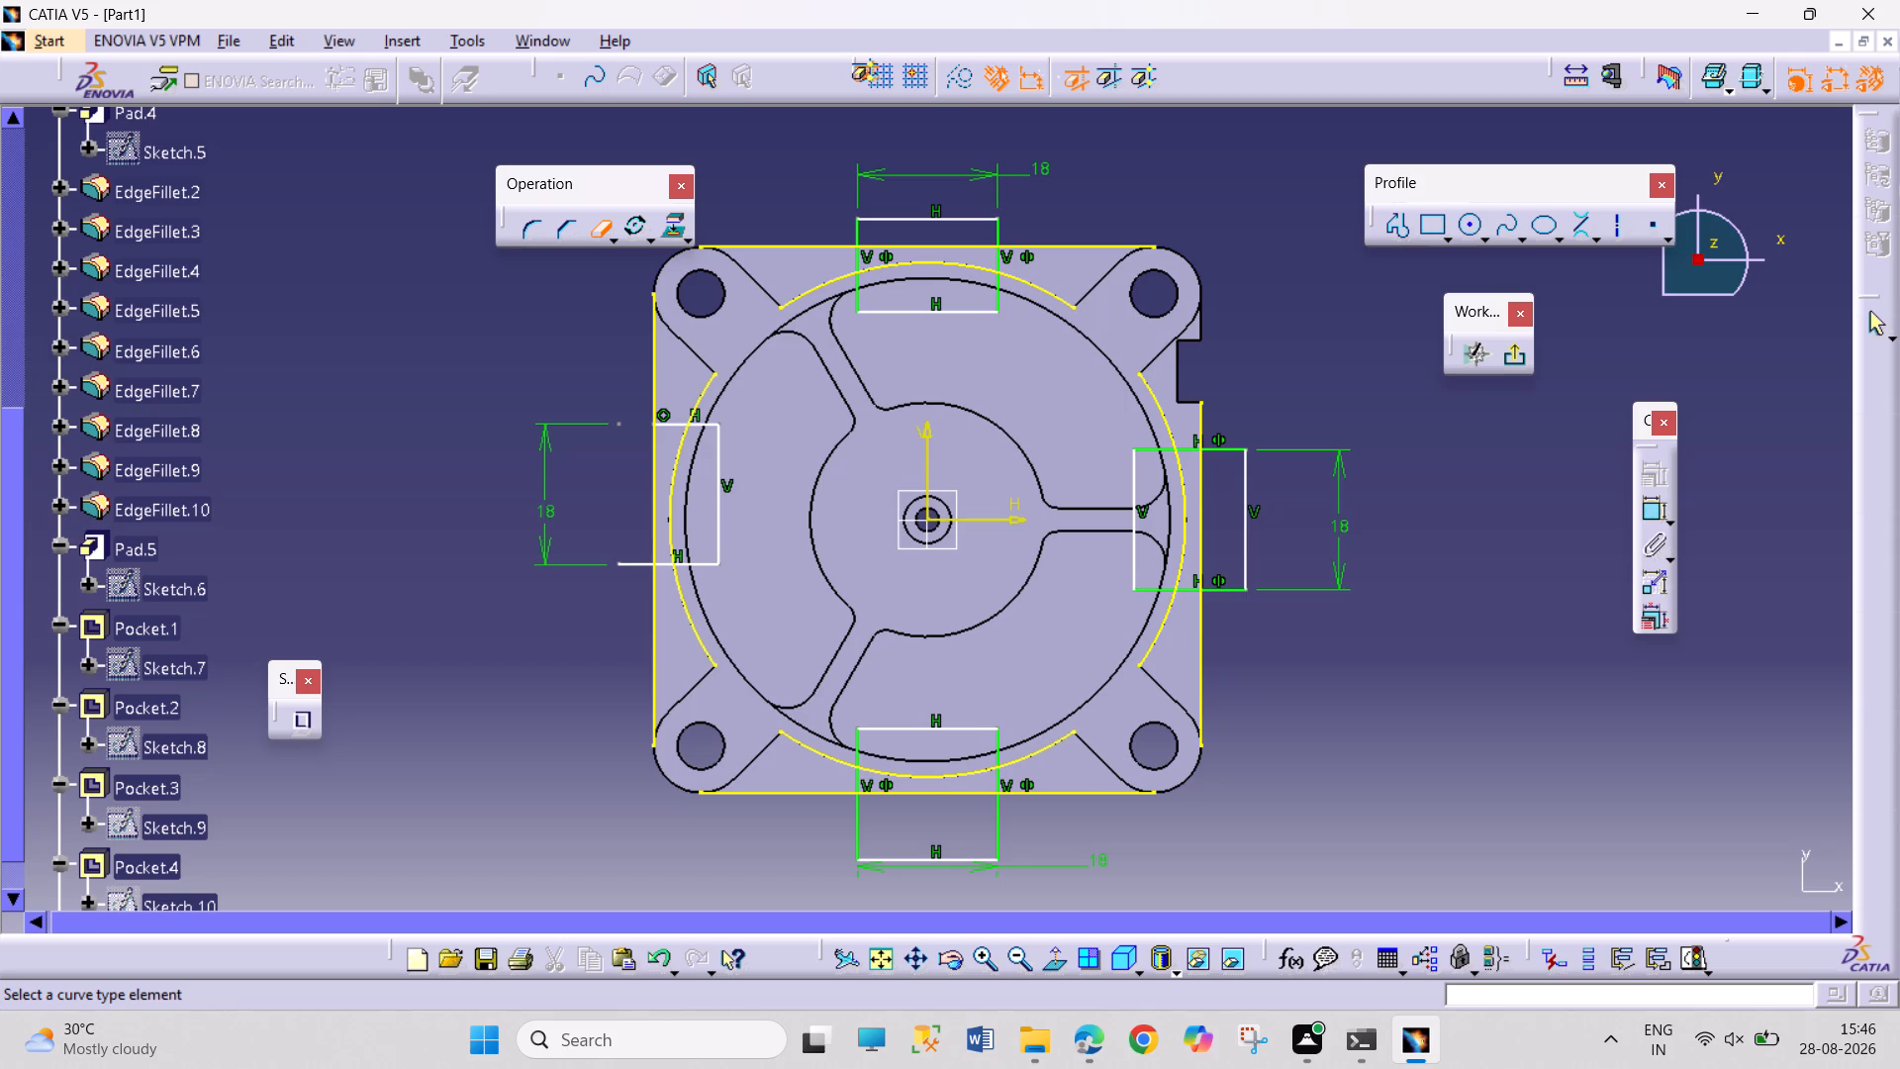
pyautogui.click(632, 567)
pyautogui.click(653, 596)
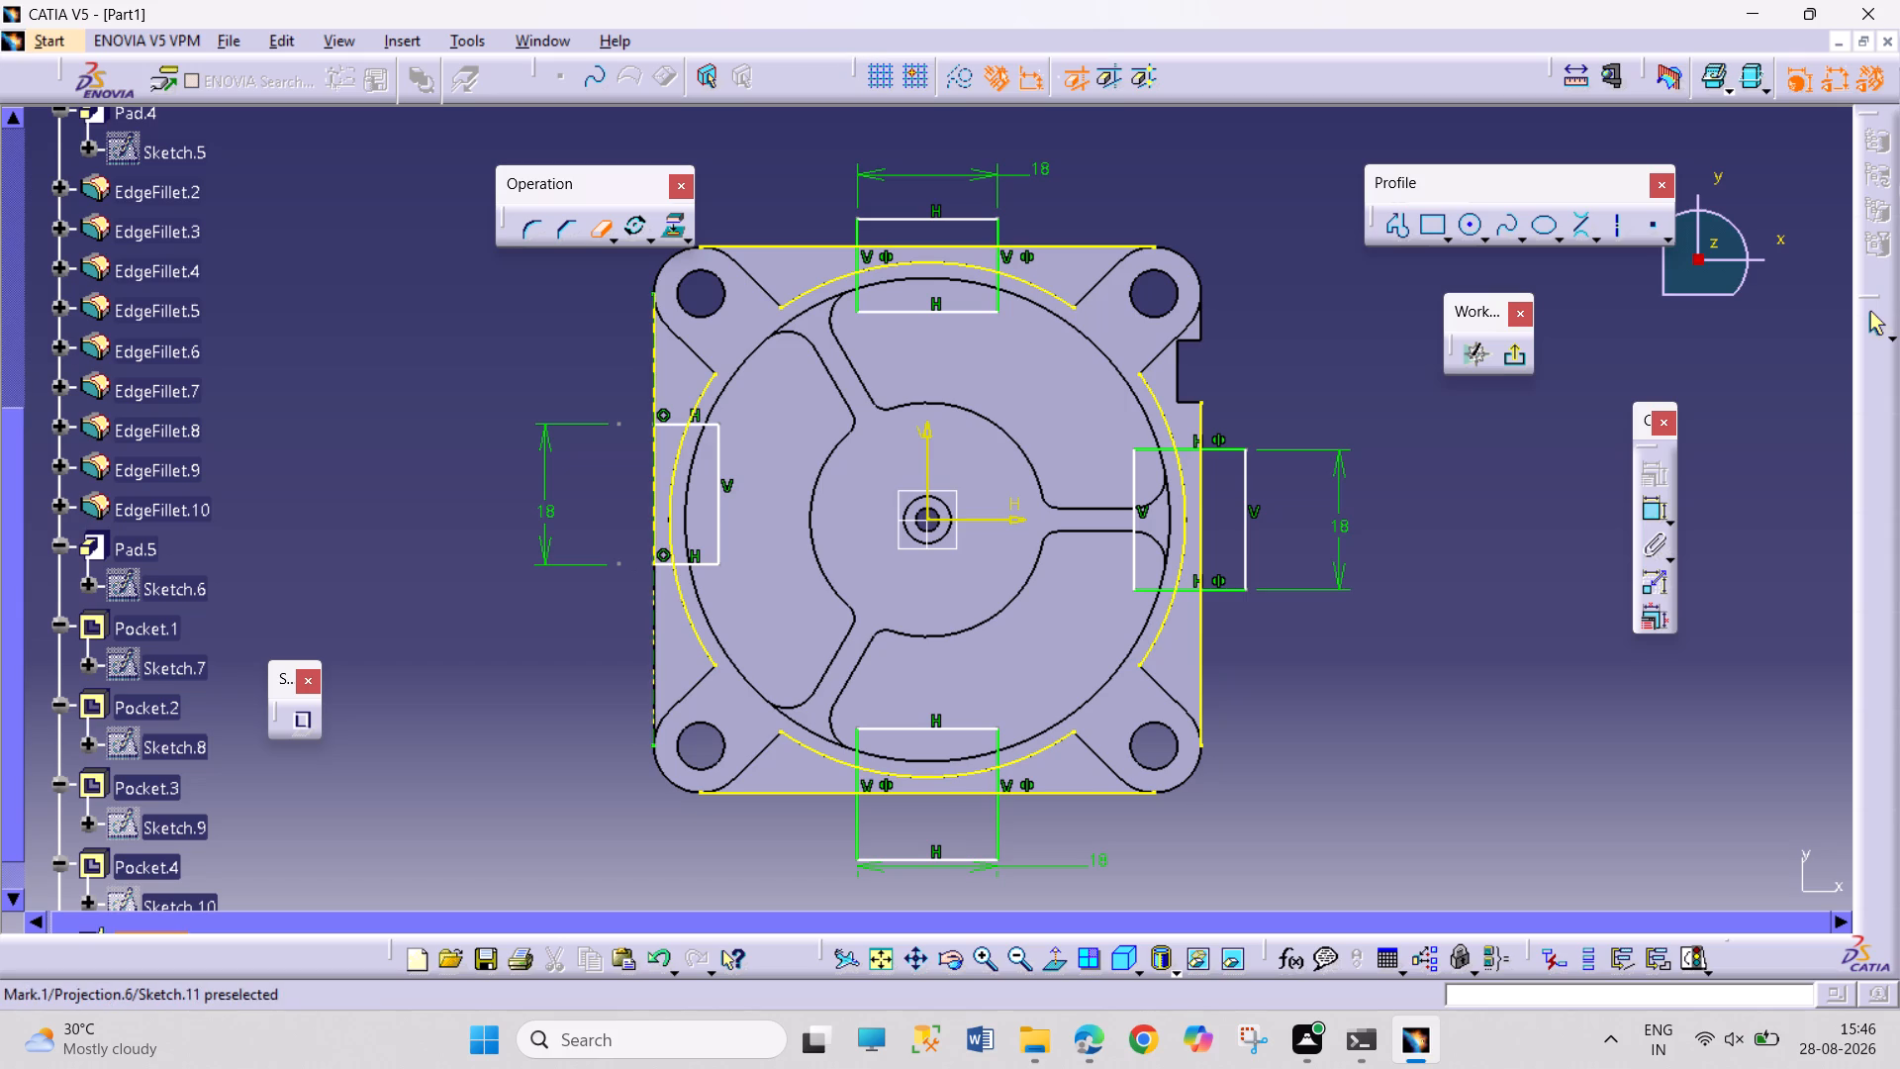
pyautogui.click(658, 365)
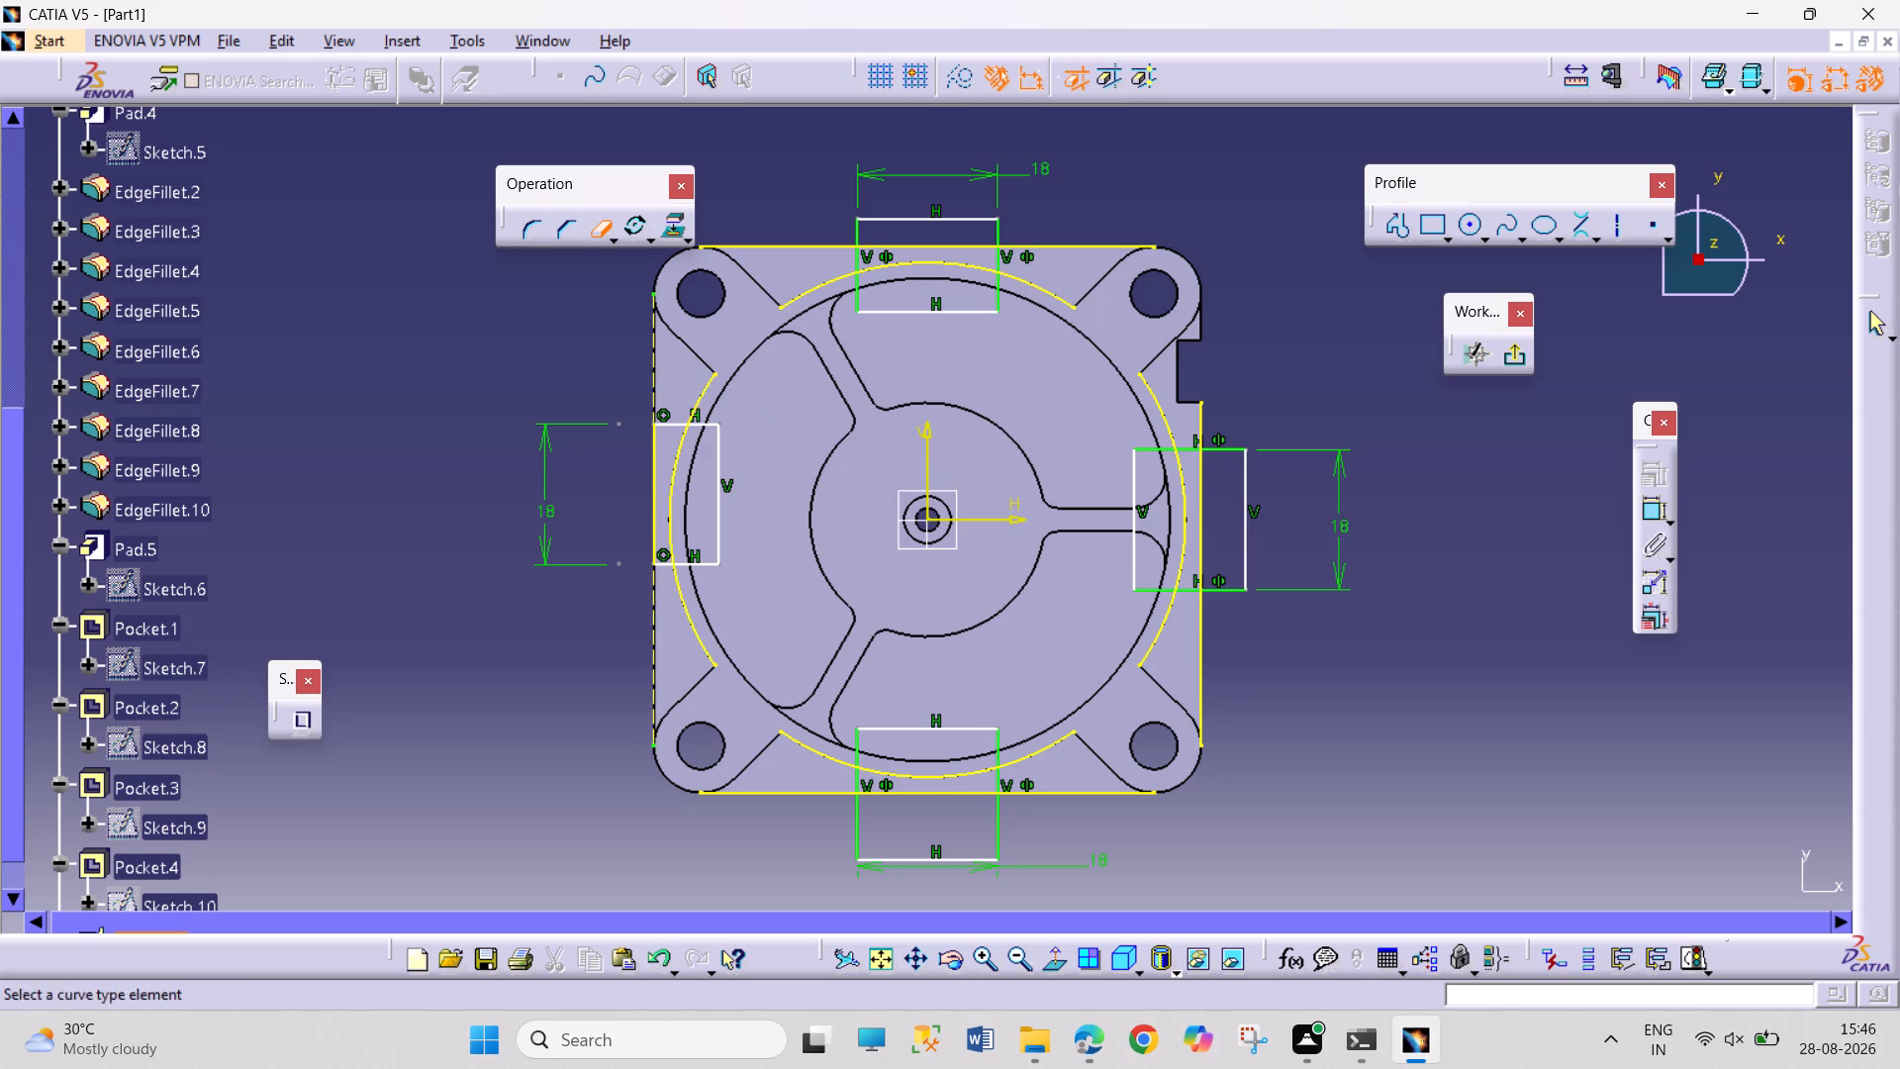
pyautogui.click(702, 405)
pyautogui.click(709, 428)
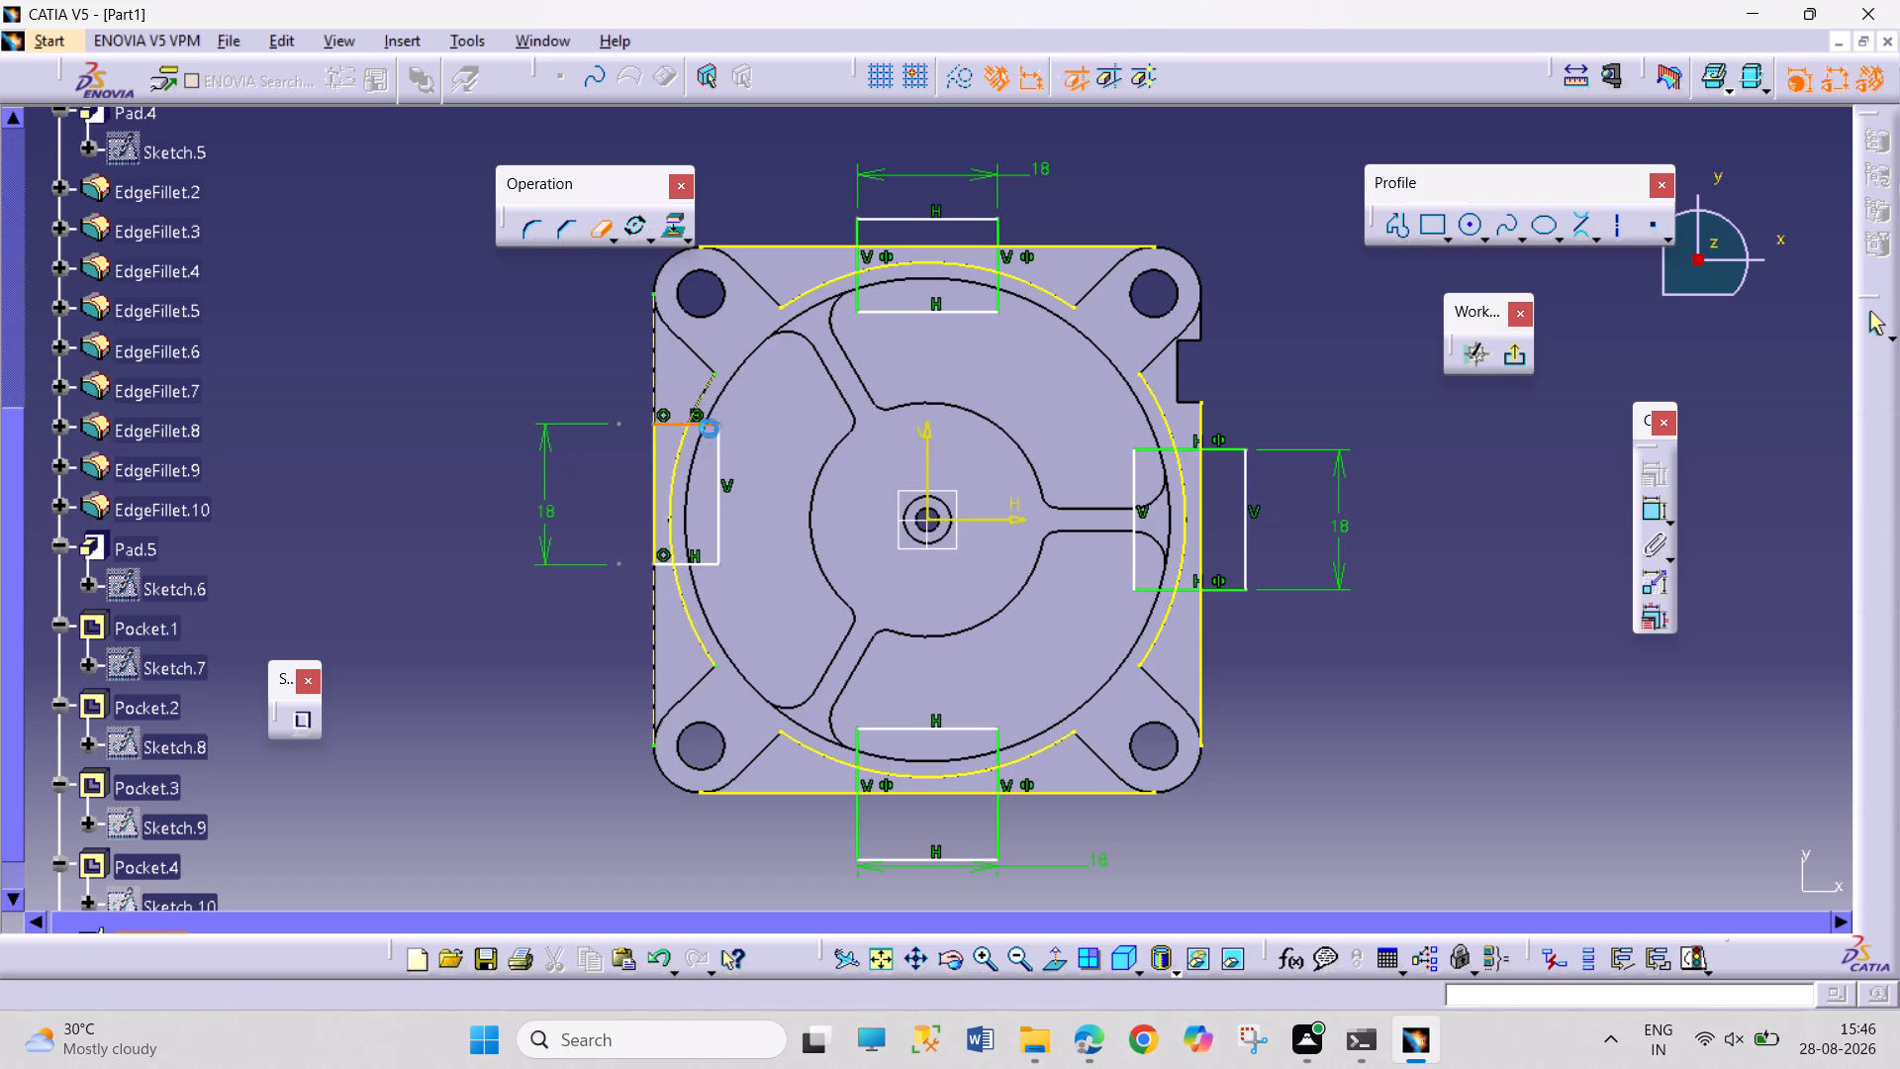
pyautogui.click(722, 446)
pyautogui.click(681, 618)
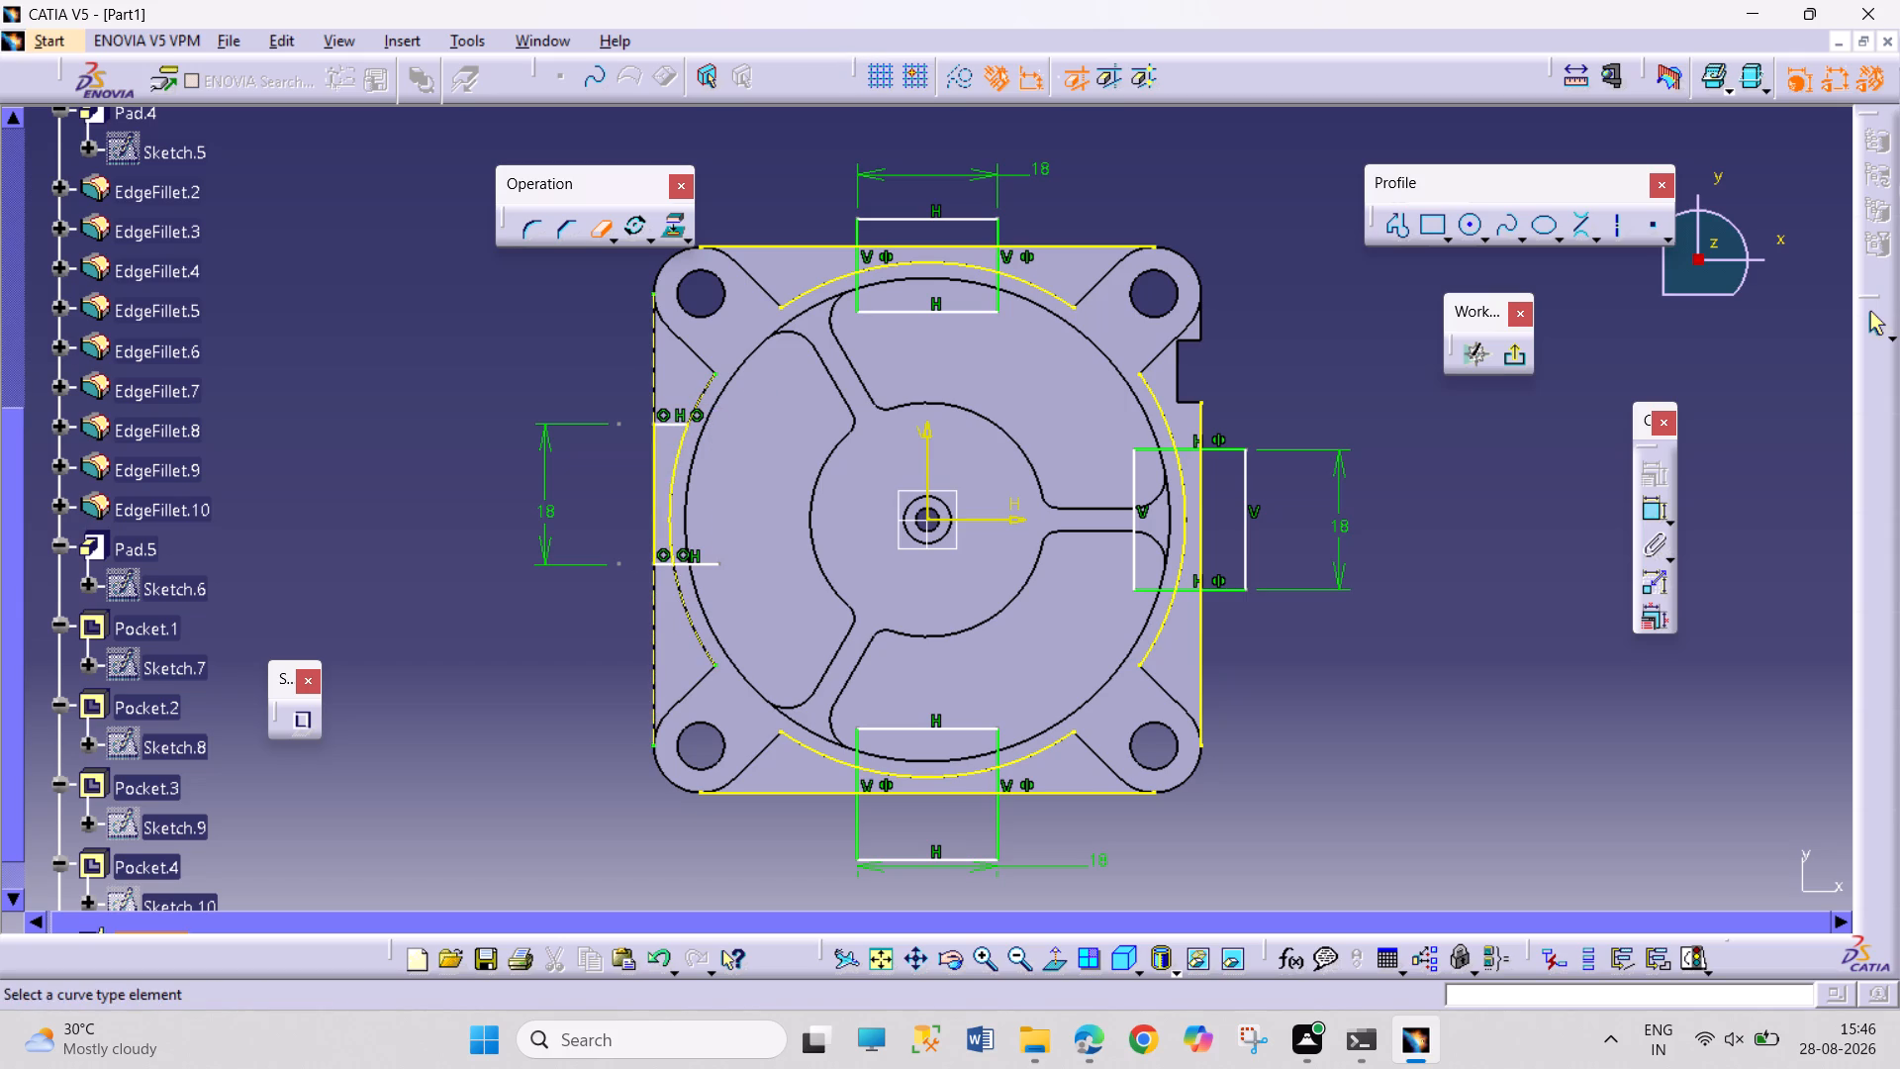
pyautogui.click(709, 569)
# Quick-trim the negative-Y rectangle, flange edge and wall arc to the area they enclose, converting the side's length into a distance.
pyautogui.click(793, 739)
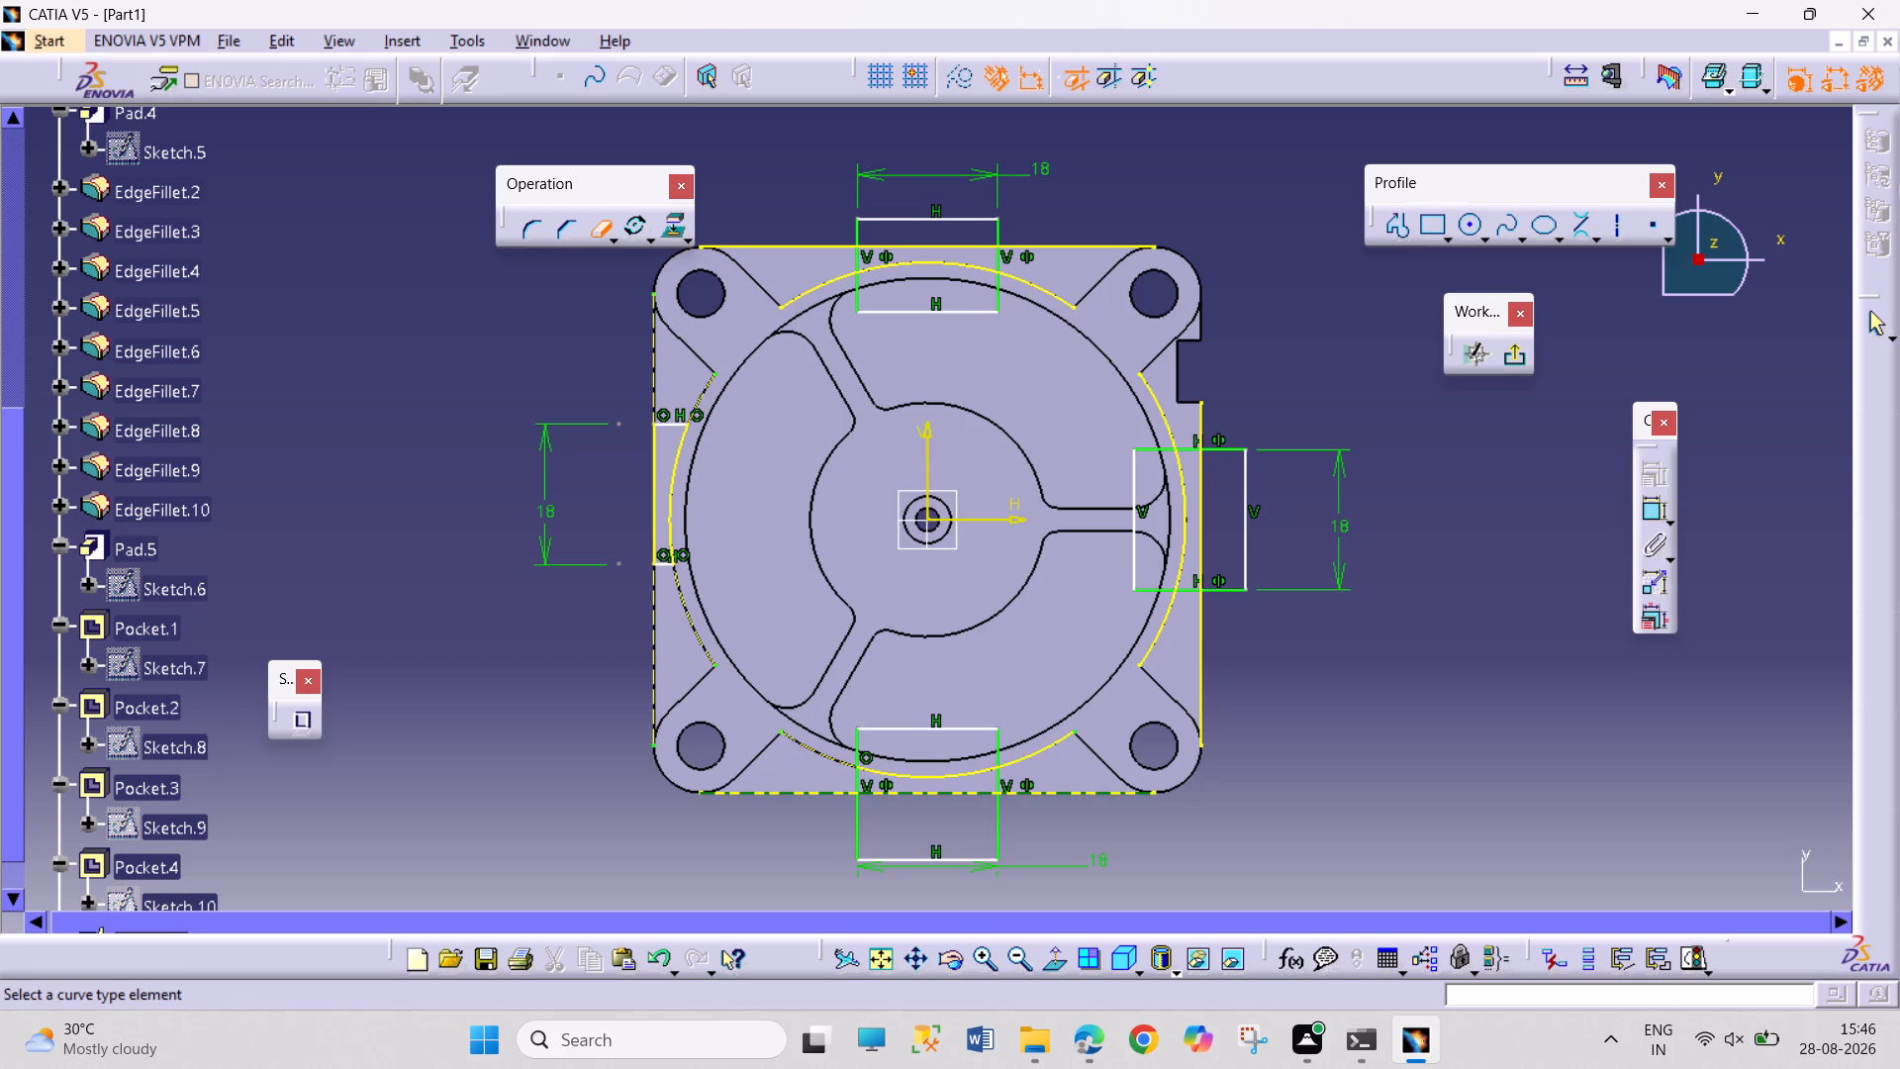
pyautogui.click(796, 795)
pyautogui.click(971, 859)
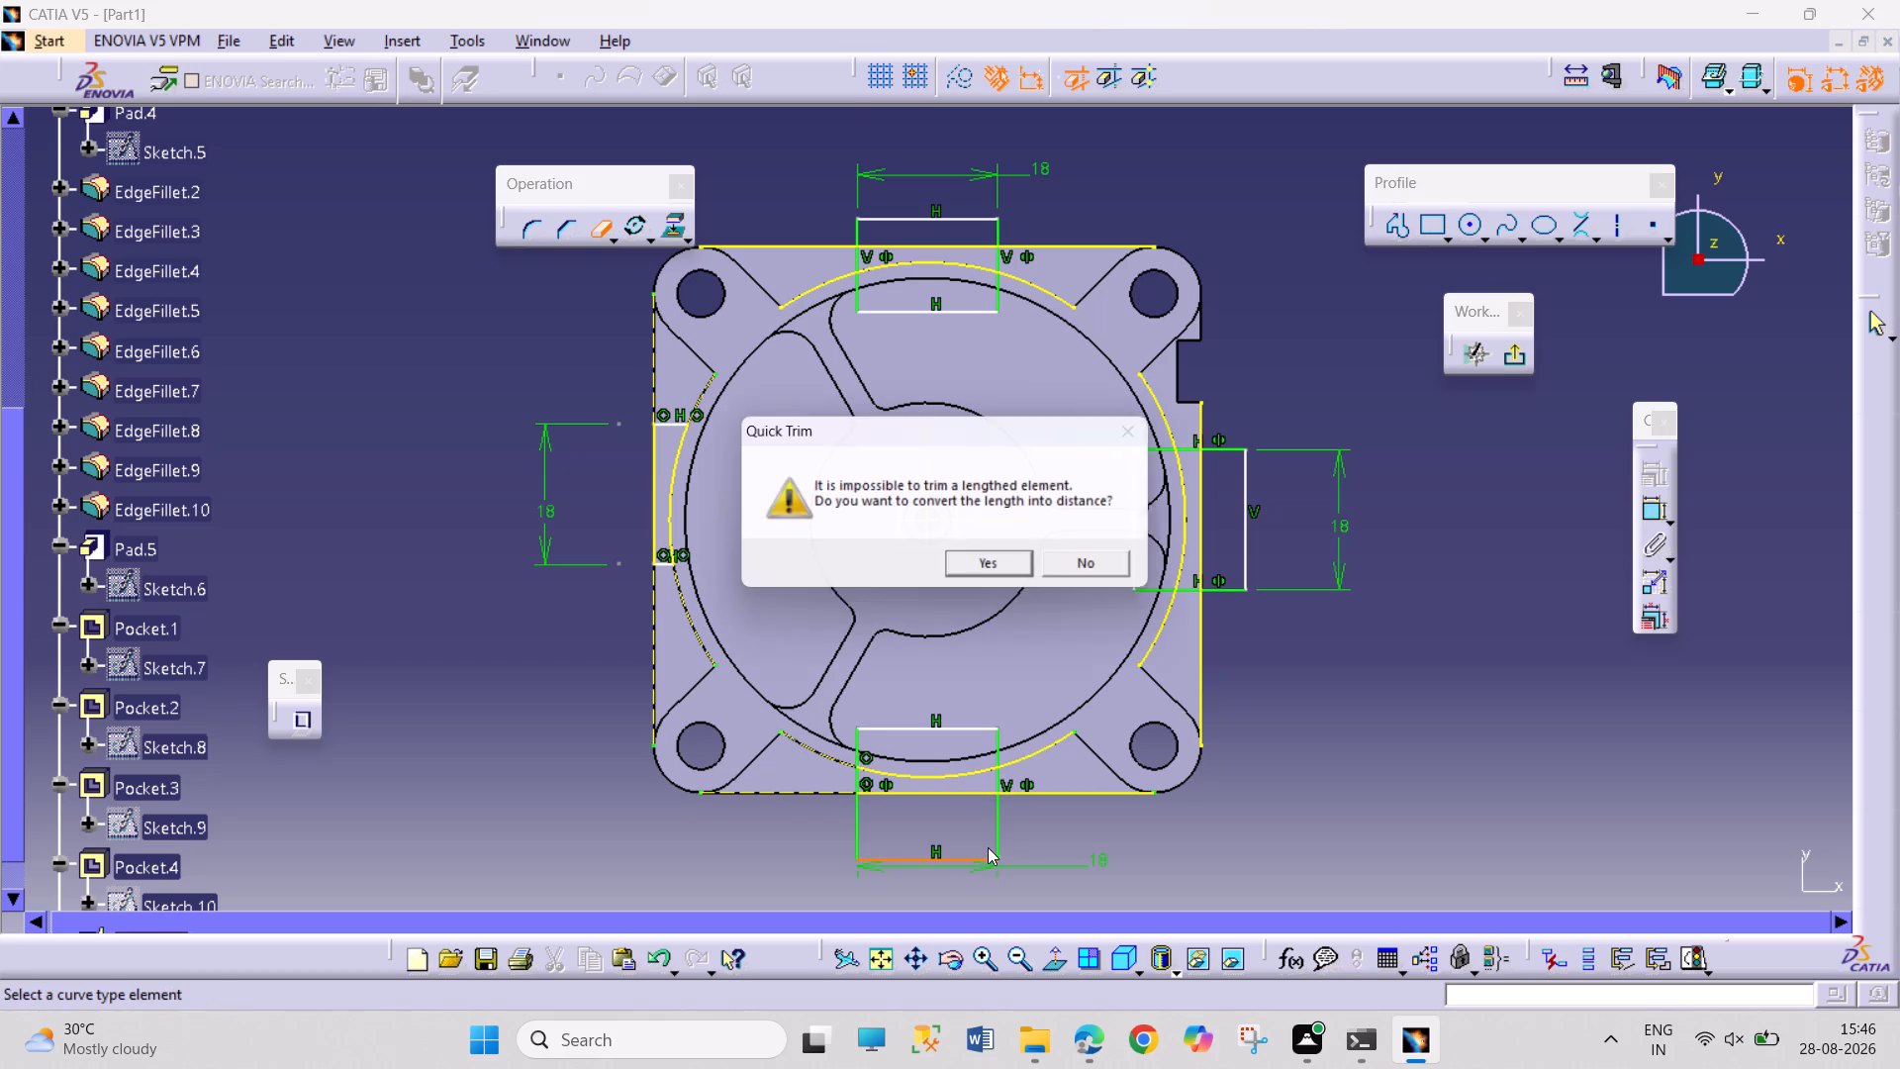
pyautogui.click(1015, 575)
pyautogui.click(994, 833)
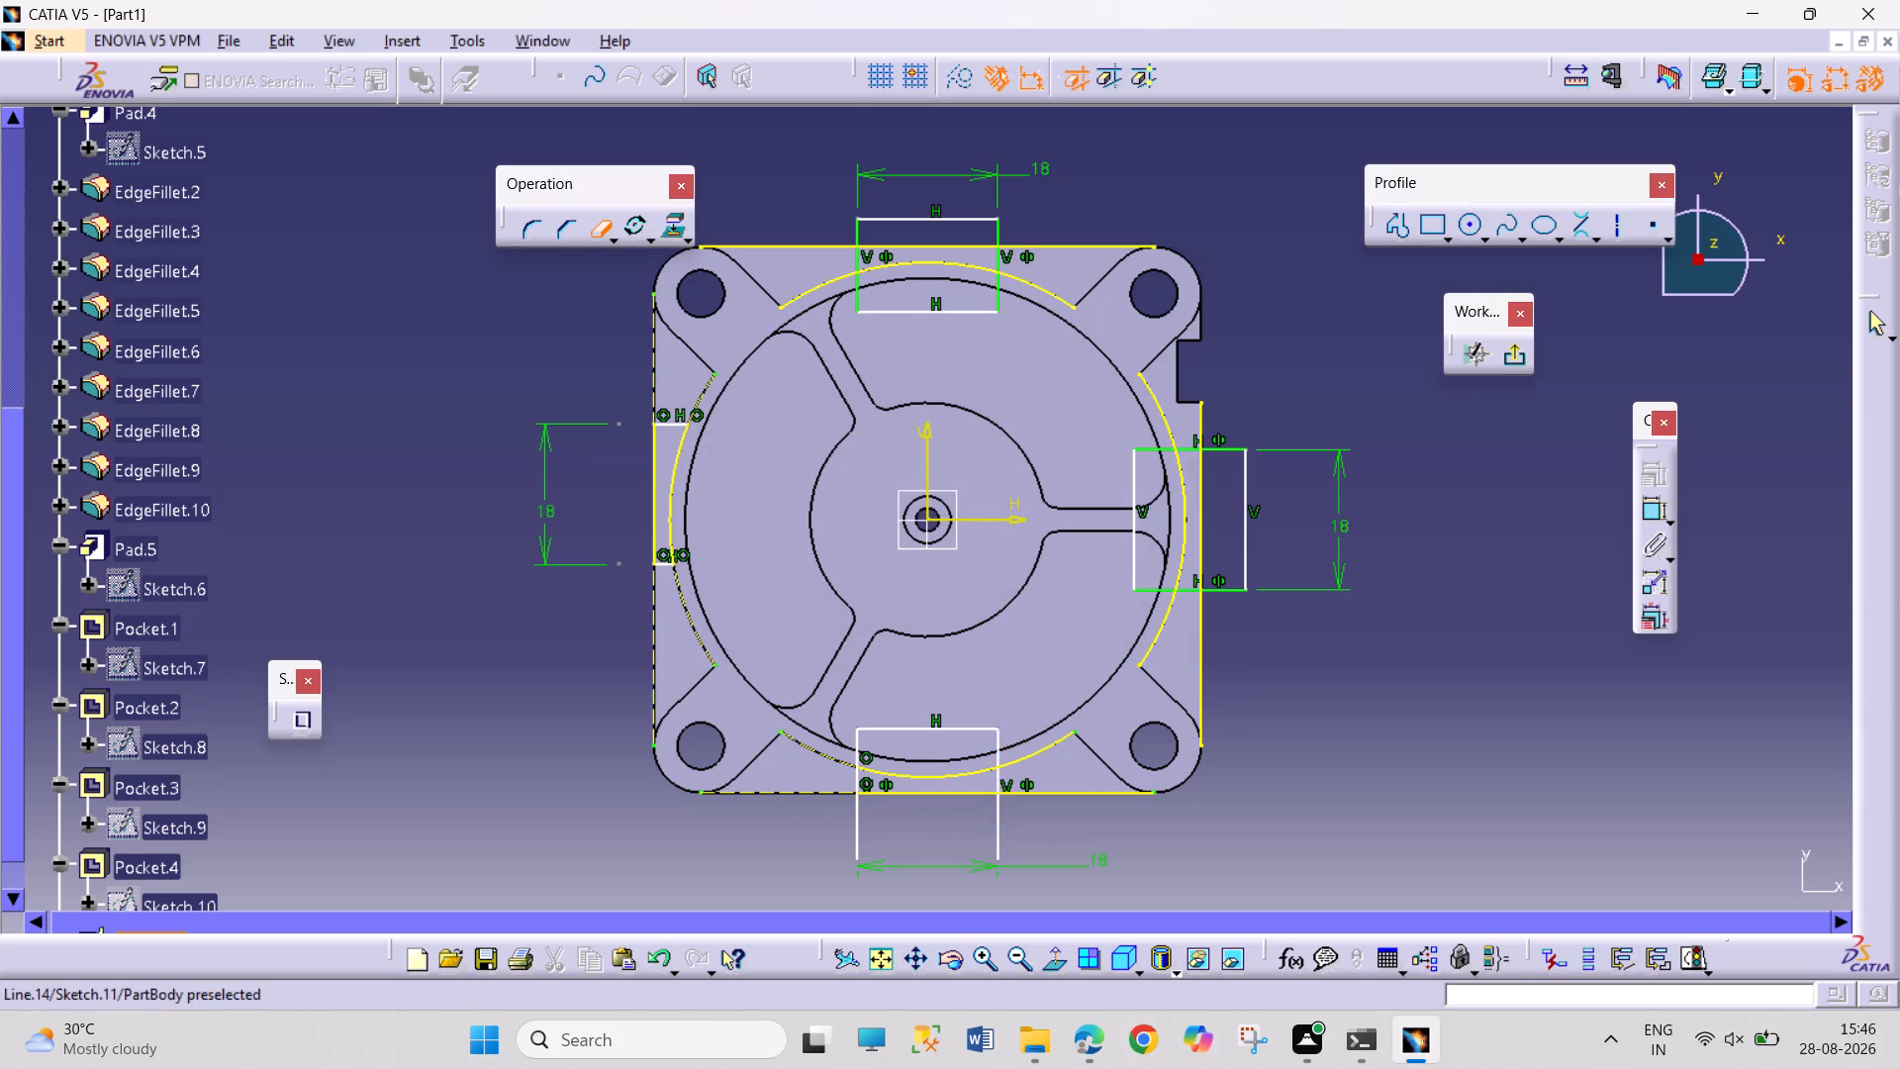
pyautogui.moveTo(857, 825); pyautogui.dragTo(867, 825)
pyautogui.click(1072, 794)
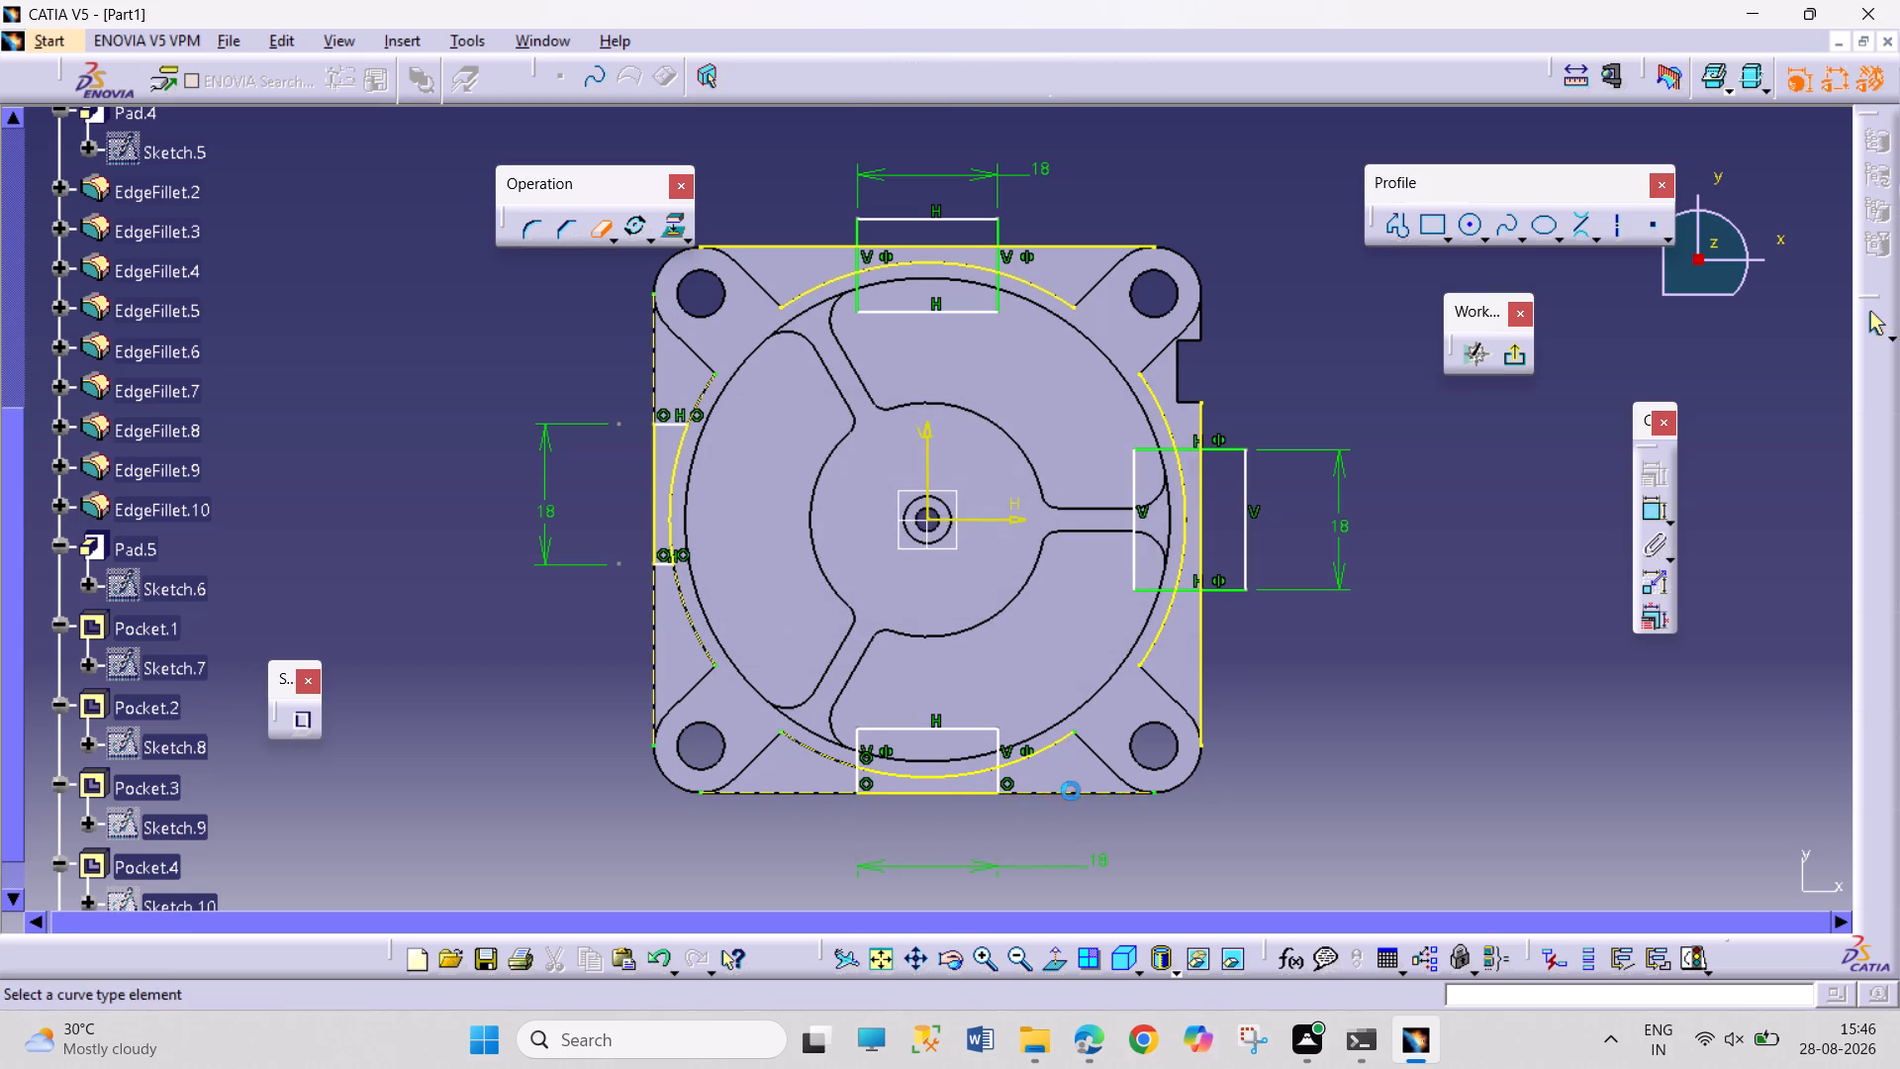
pyautogui.click(1047, 751)
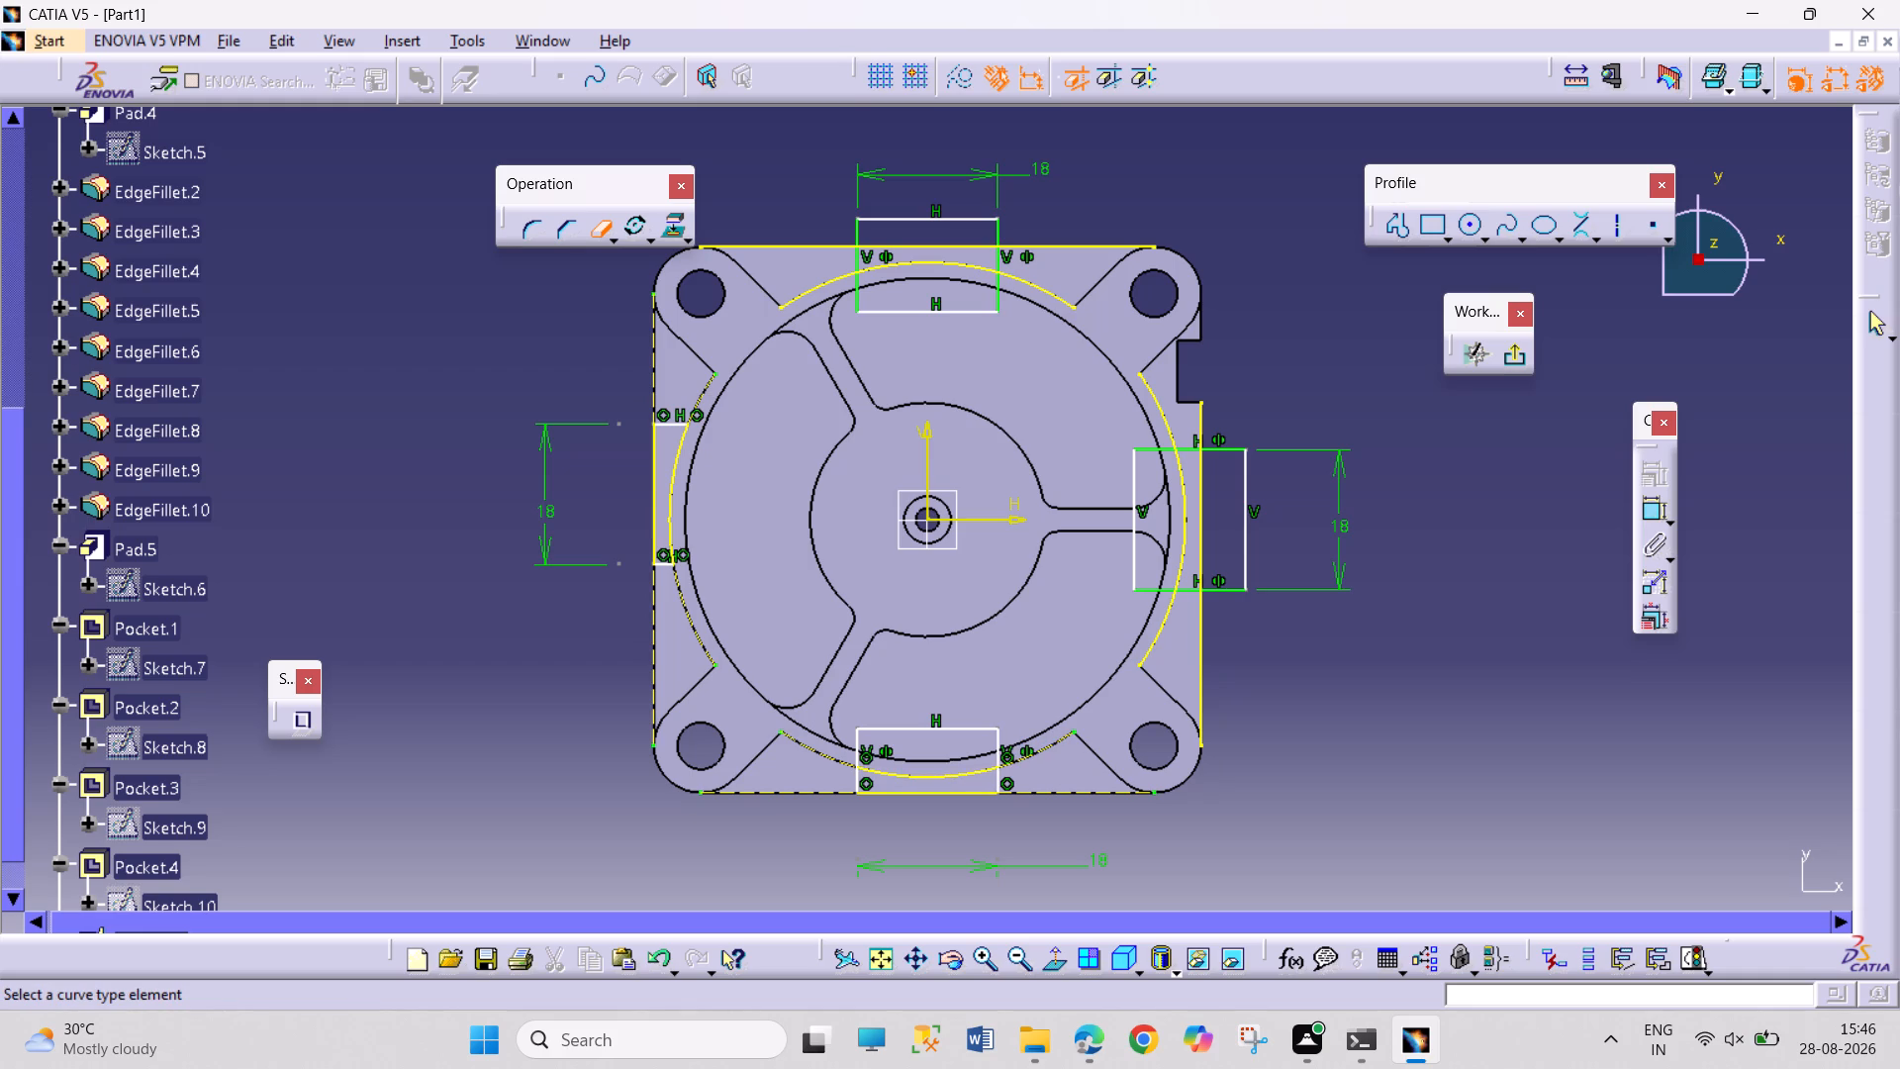
pyautogui.click(997, 743)
pyautogui.click(970, 732)
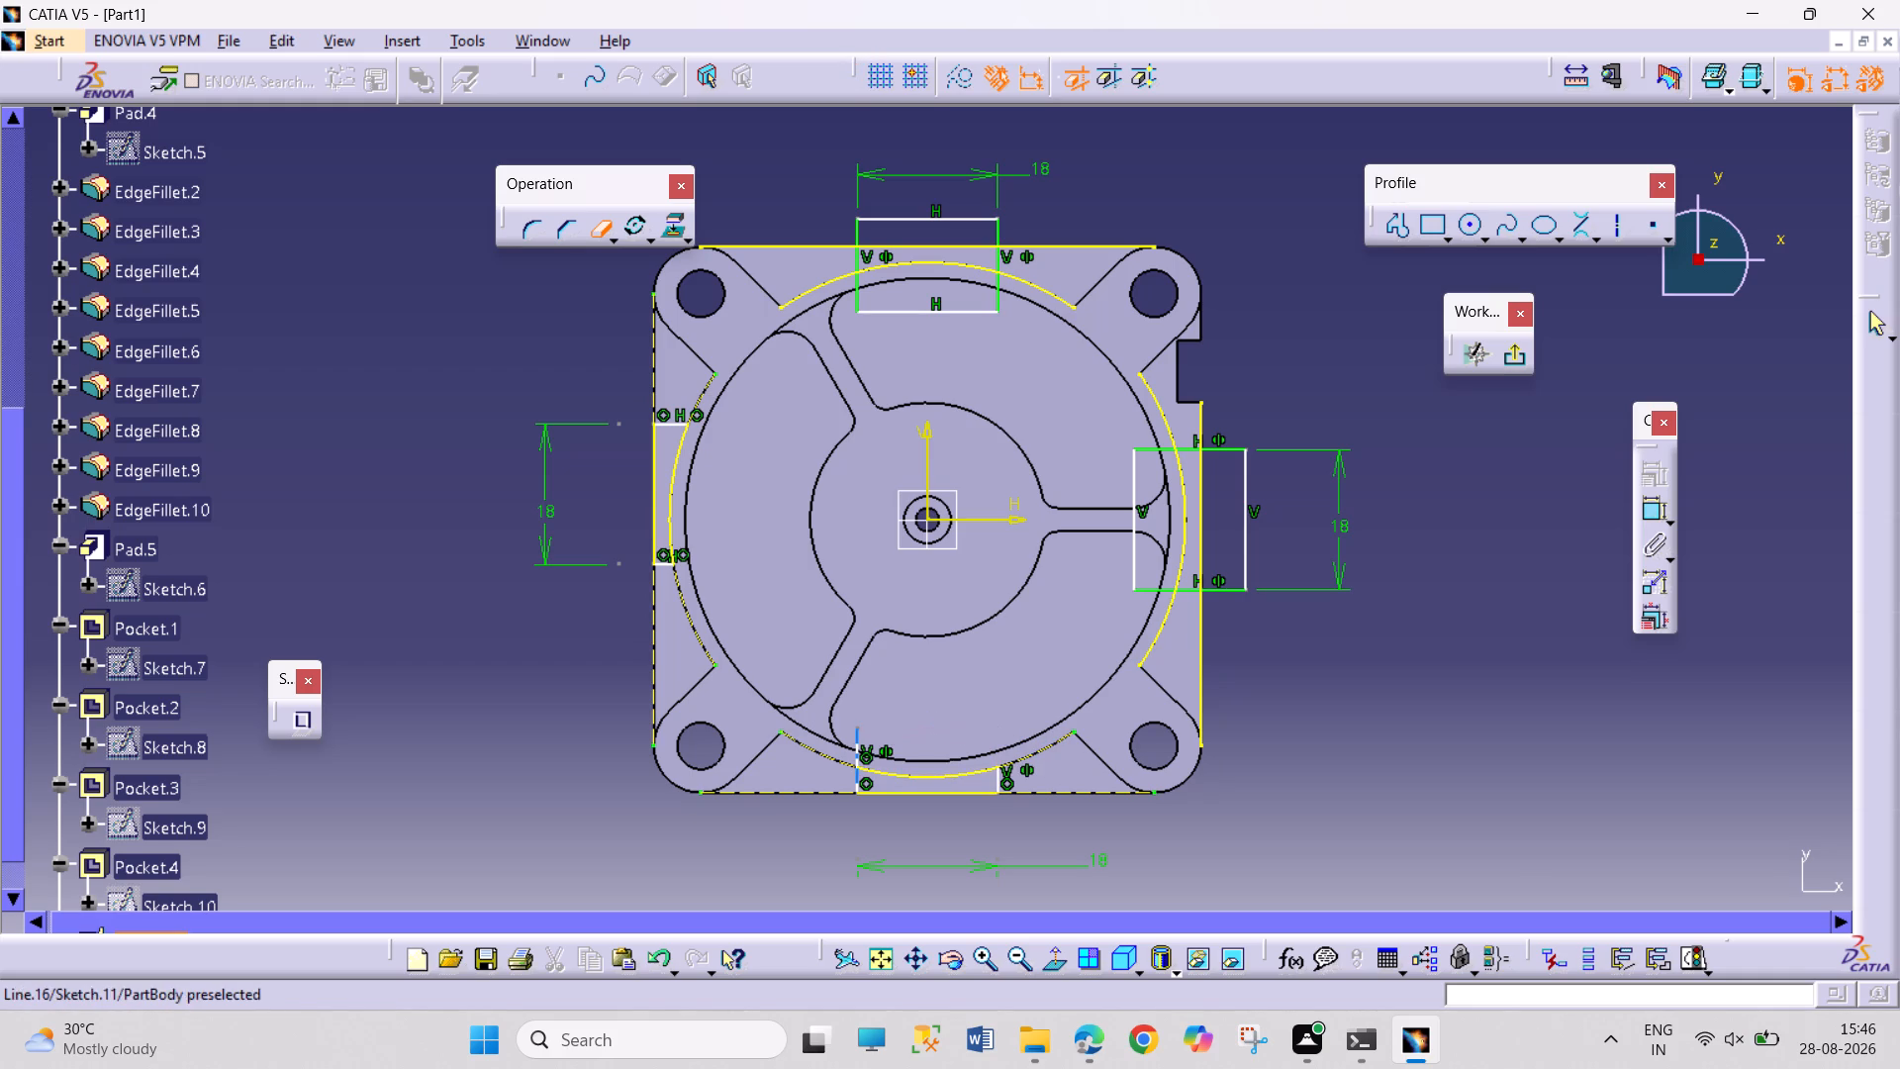
pyautogui.click(859, 752)
# Quick-trim the positive-X rectangle, flange edge and wall arc to the area they enclose, converting the side's length into a distance.
pyautogui.click(1246, 545)
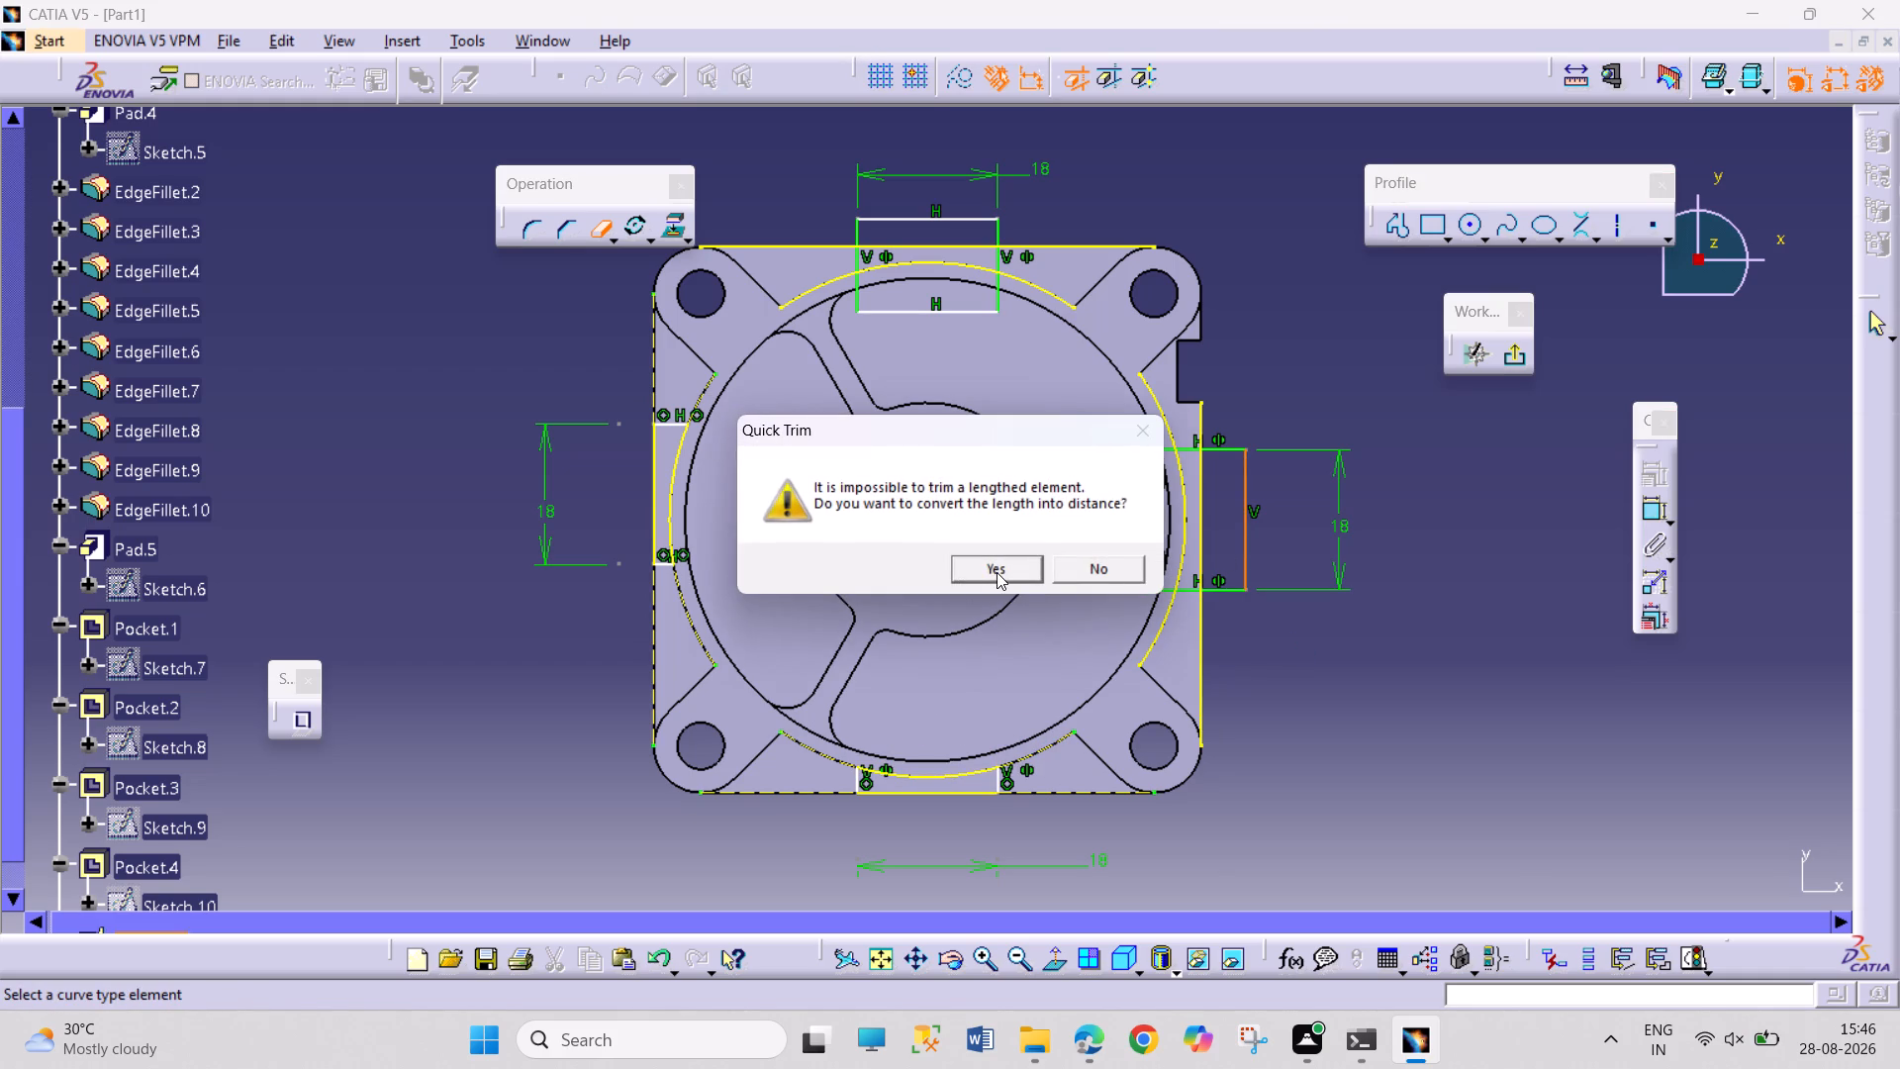
pyautogui.click(997, 572)
pyautogui.click(1227, 591)
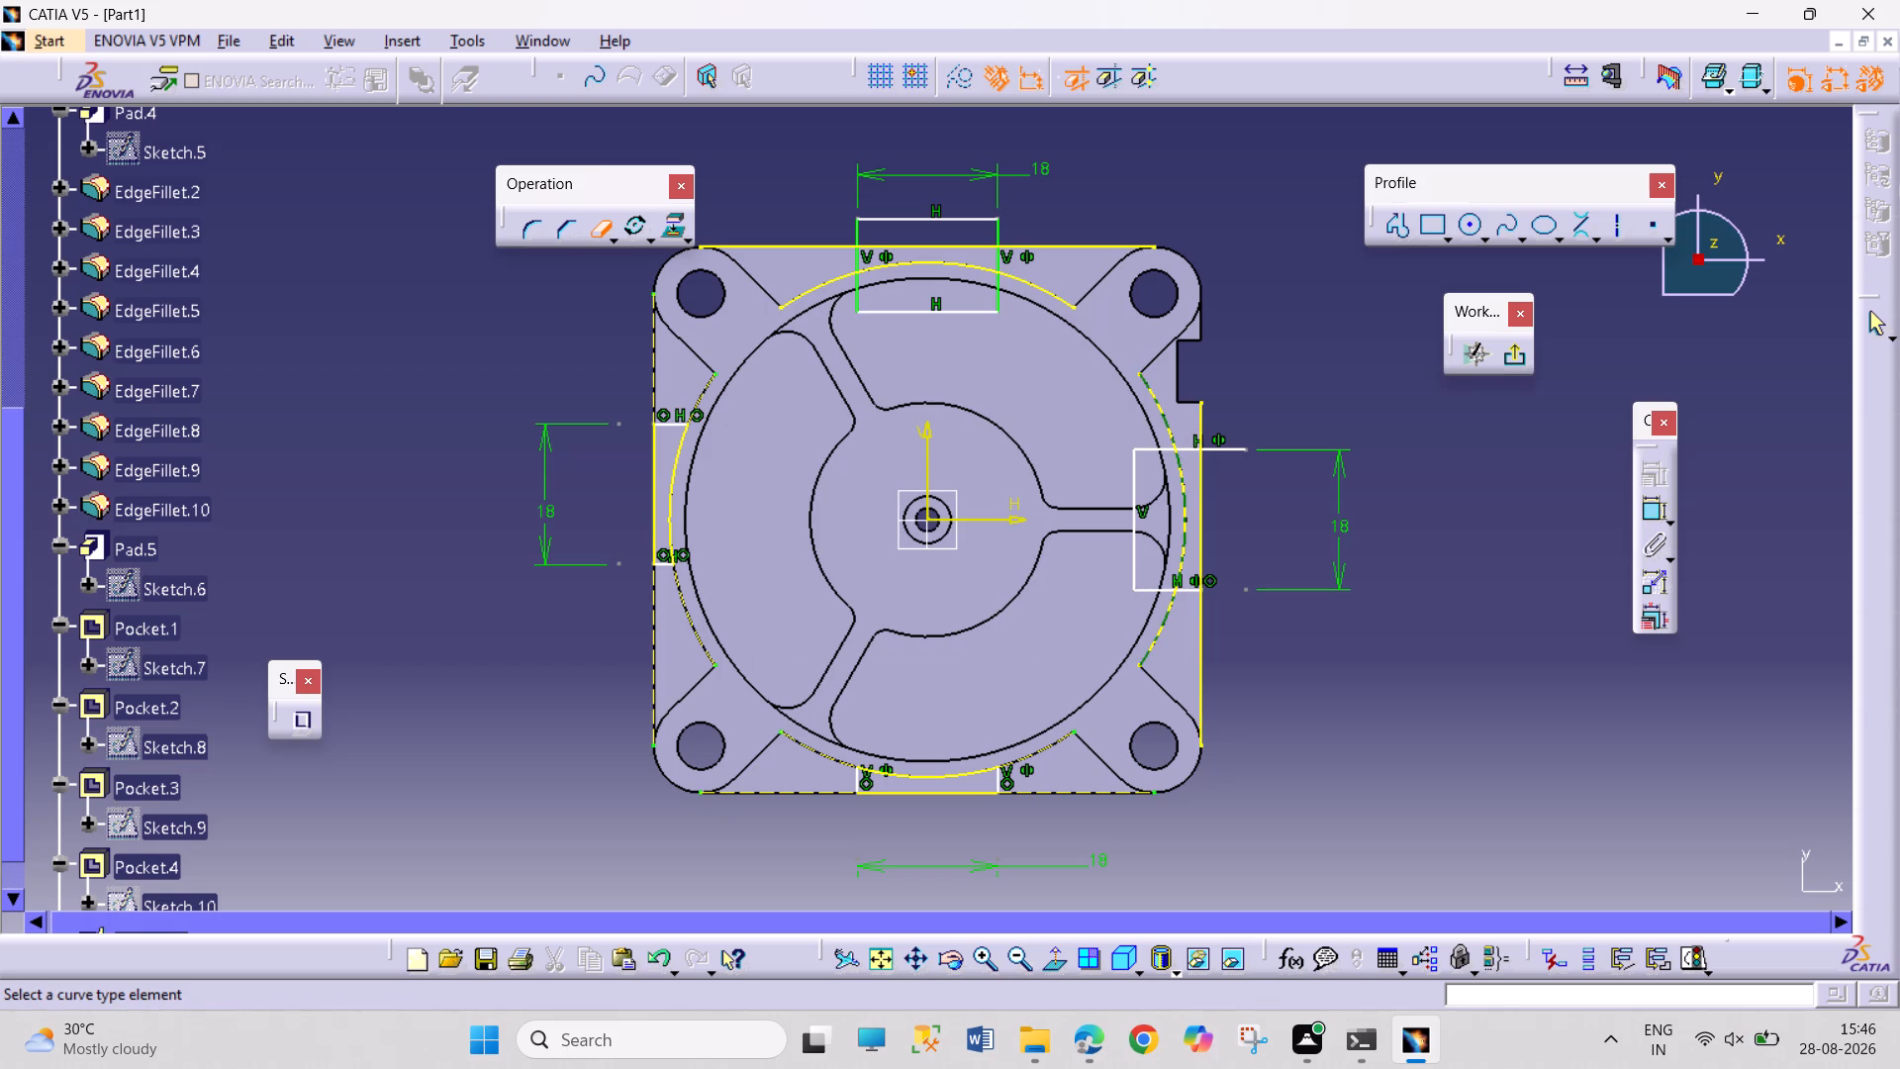
pyautogui.click(1160, 622)
pyautogui.click(1166, 591)
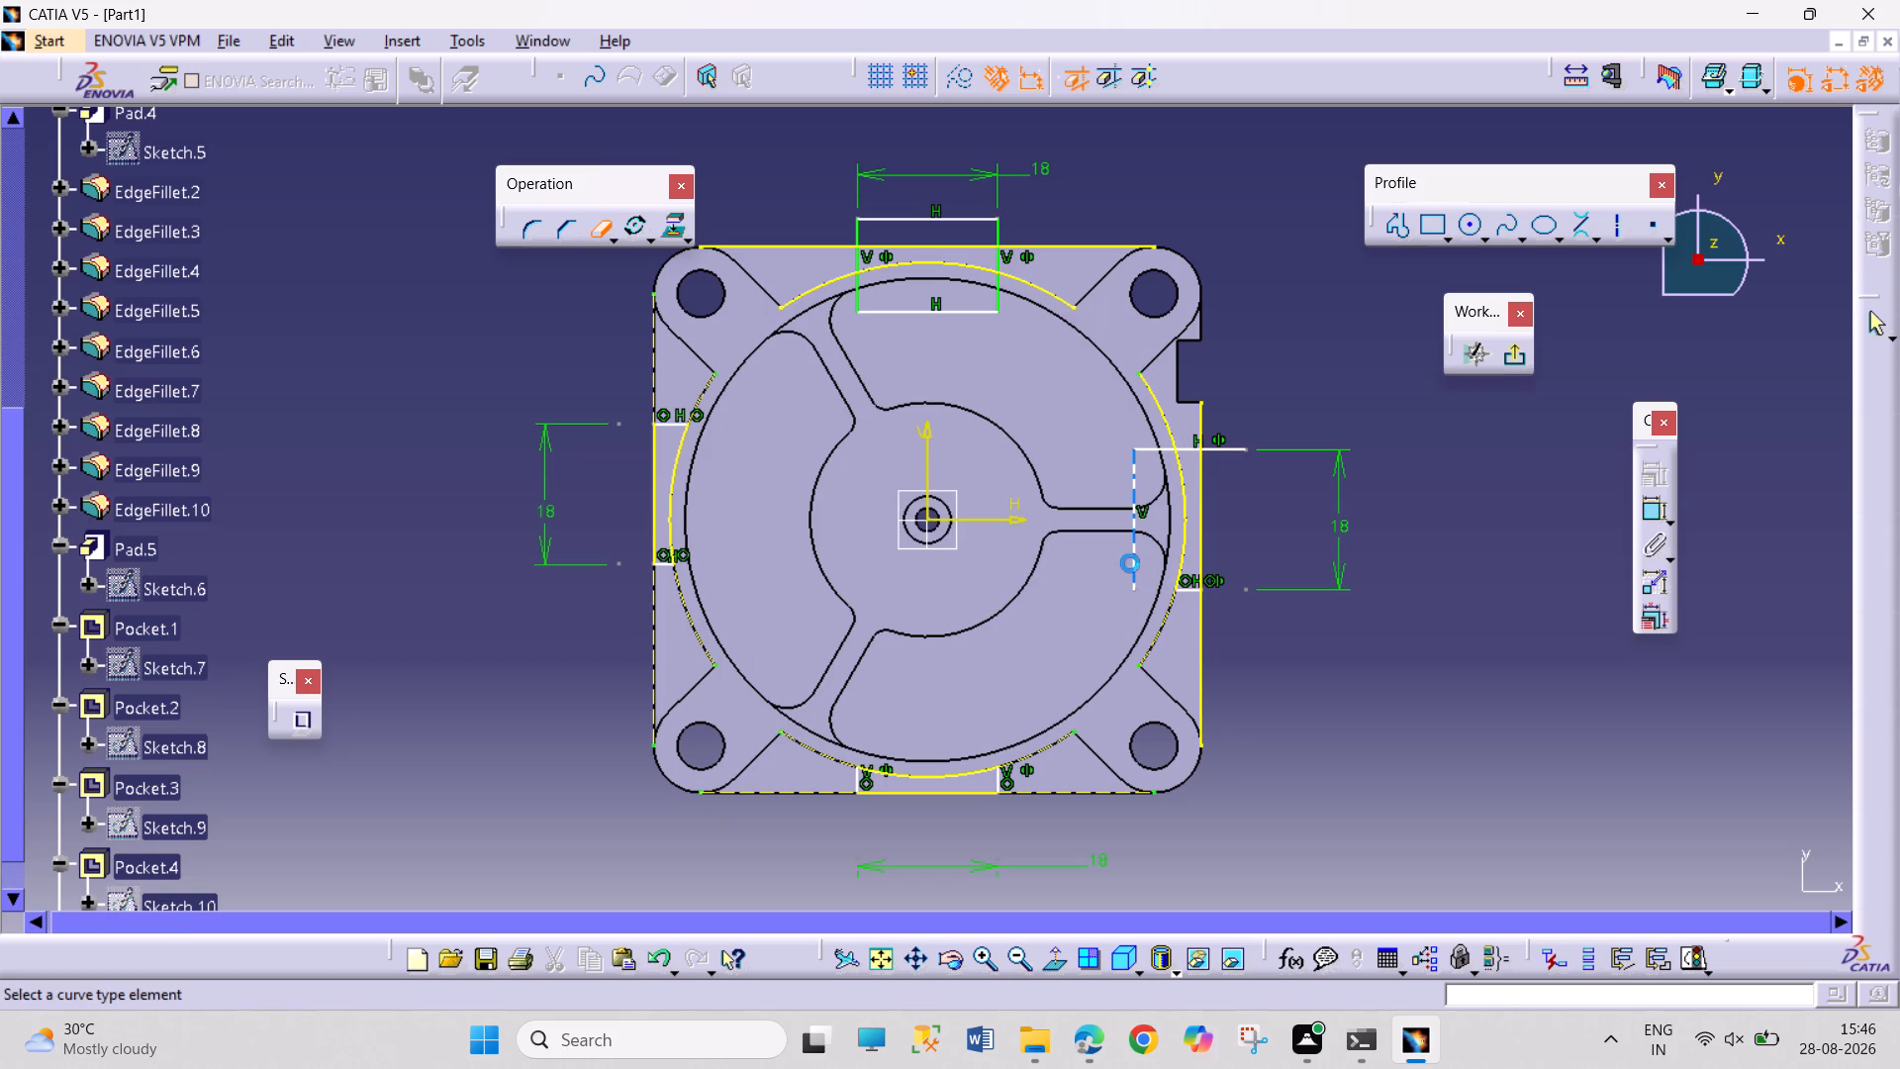
pyautogui.click(1131, 563)
pyautogui.click(1157, 452)
pyautogui.click(1165, 423)
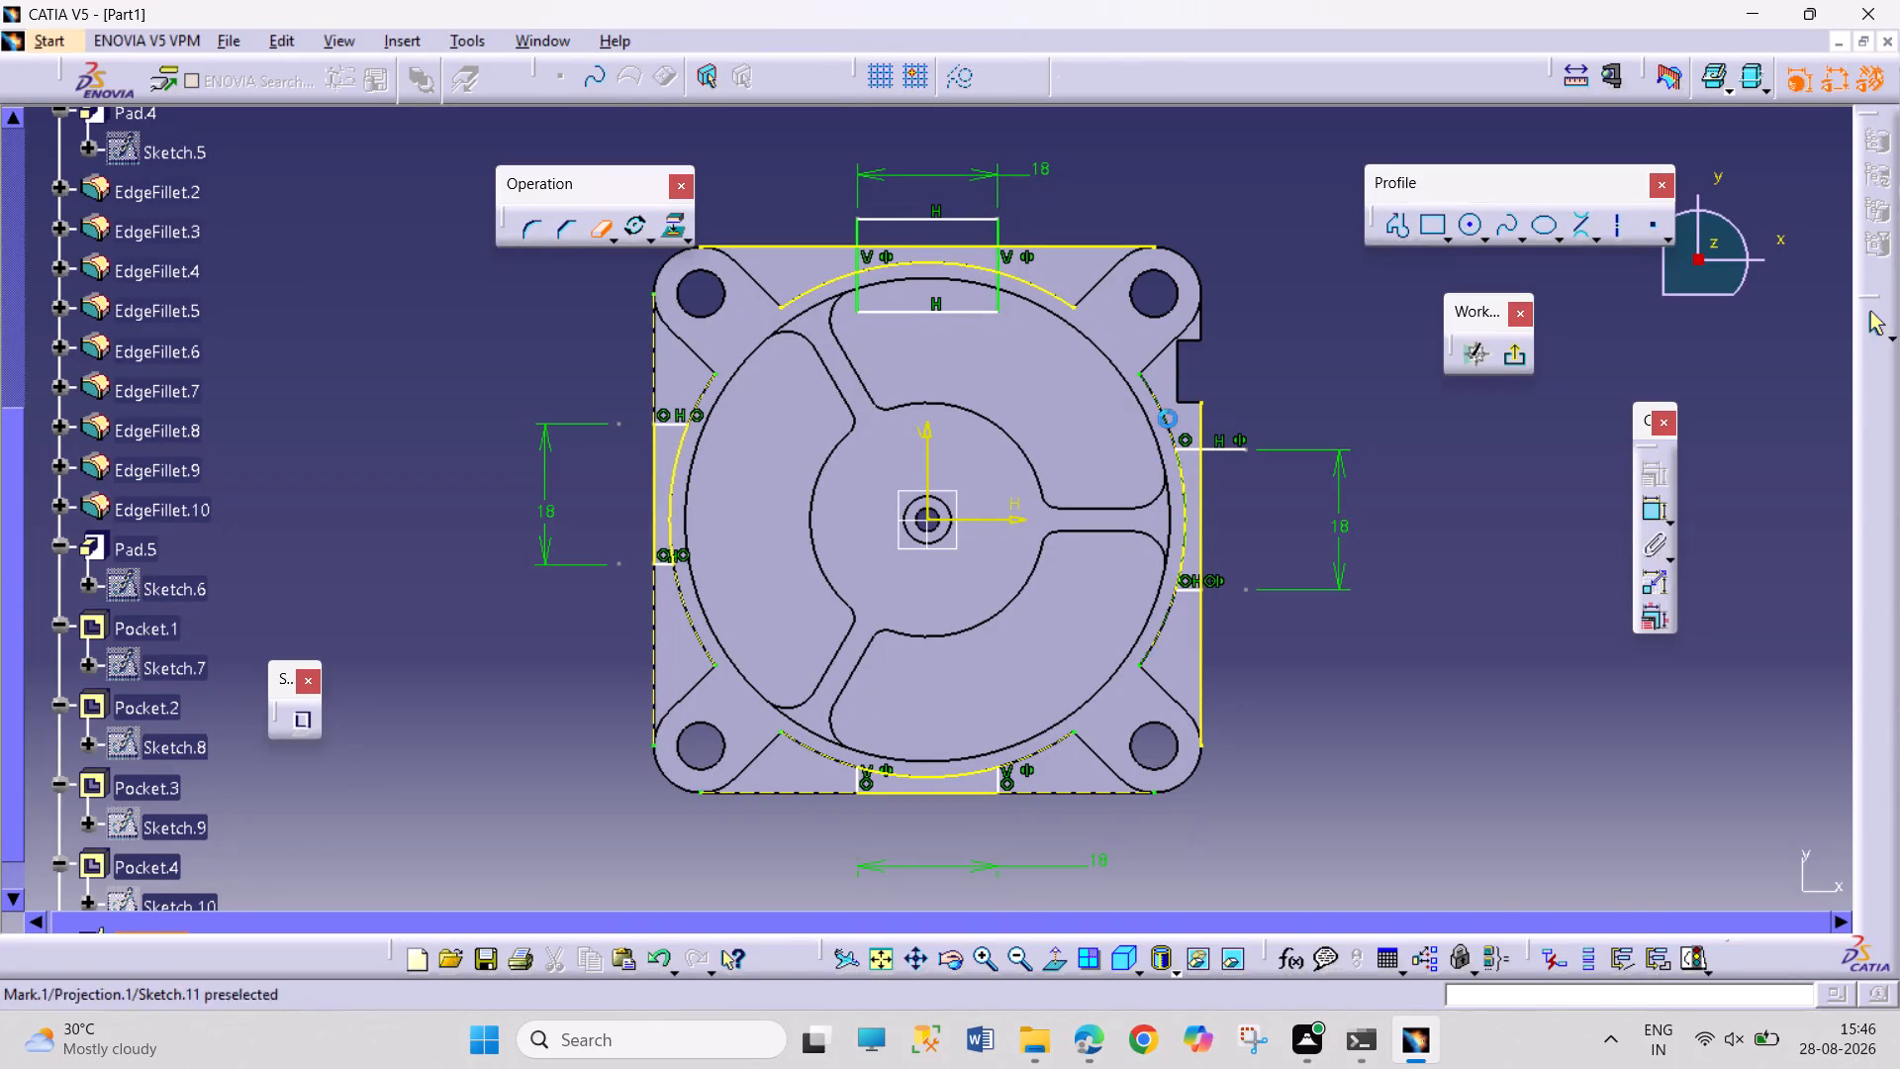
pyautogui.click(1197, 430)
pyautogui.click(1222, 448)
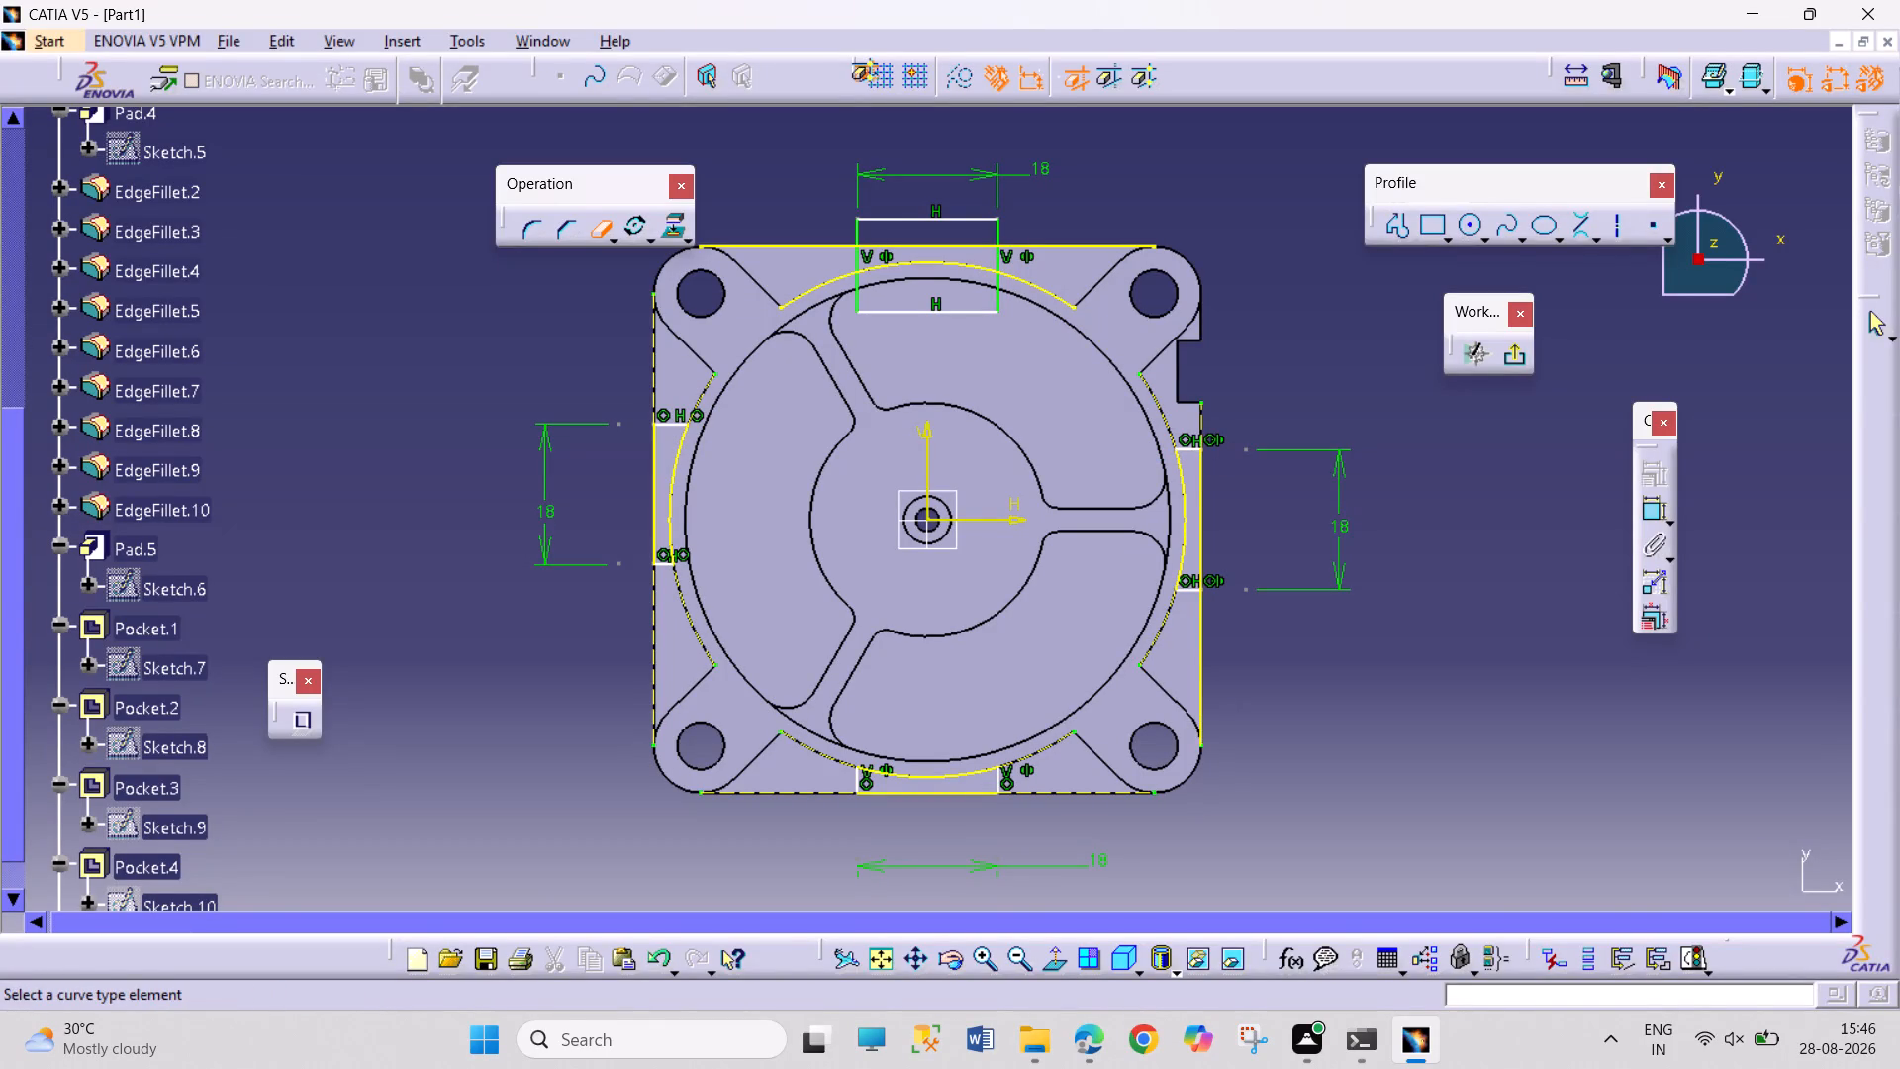
pyautogui.click(1200, 691)
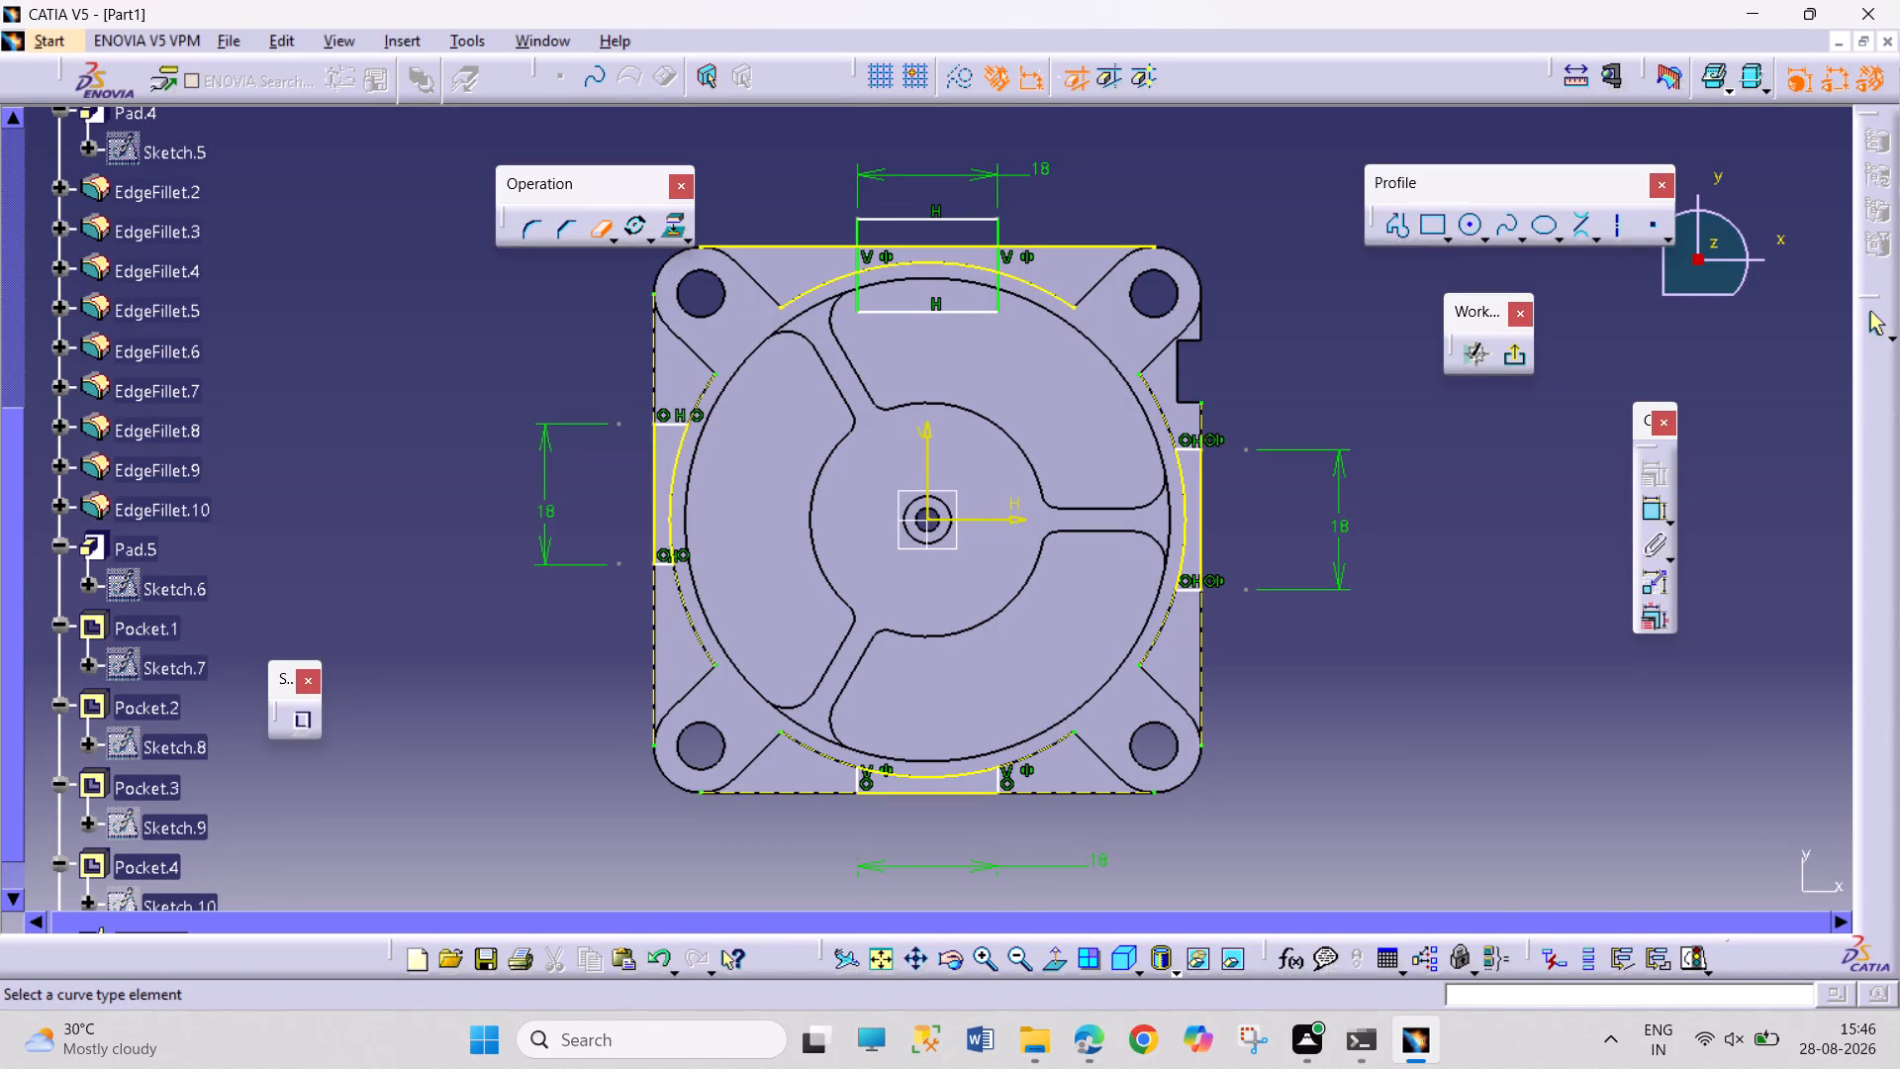
# Quick-trim the positive-Y rectangle, flange edge and wall arc to their enclosed area, converting the side's length into a distance, and exit the sketch.
pyautogui.click(977, 313)
pyautogui.click(854, 299)
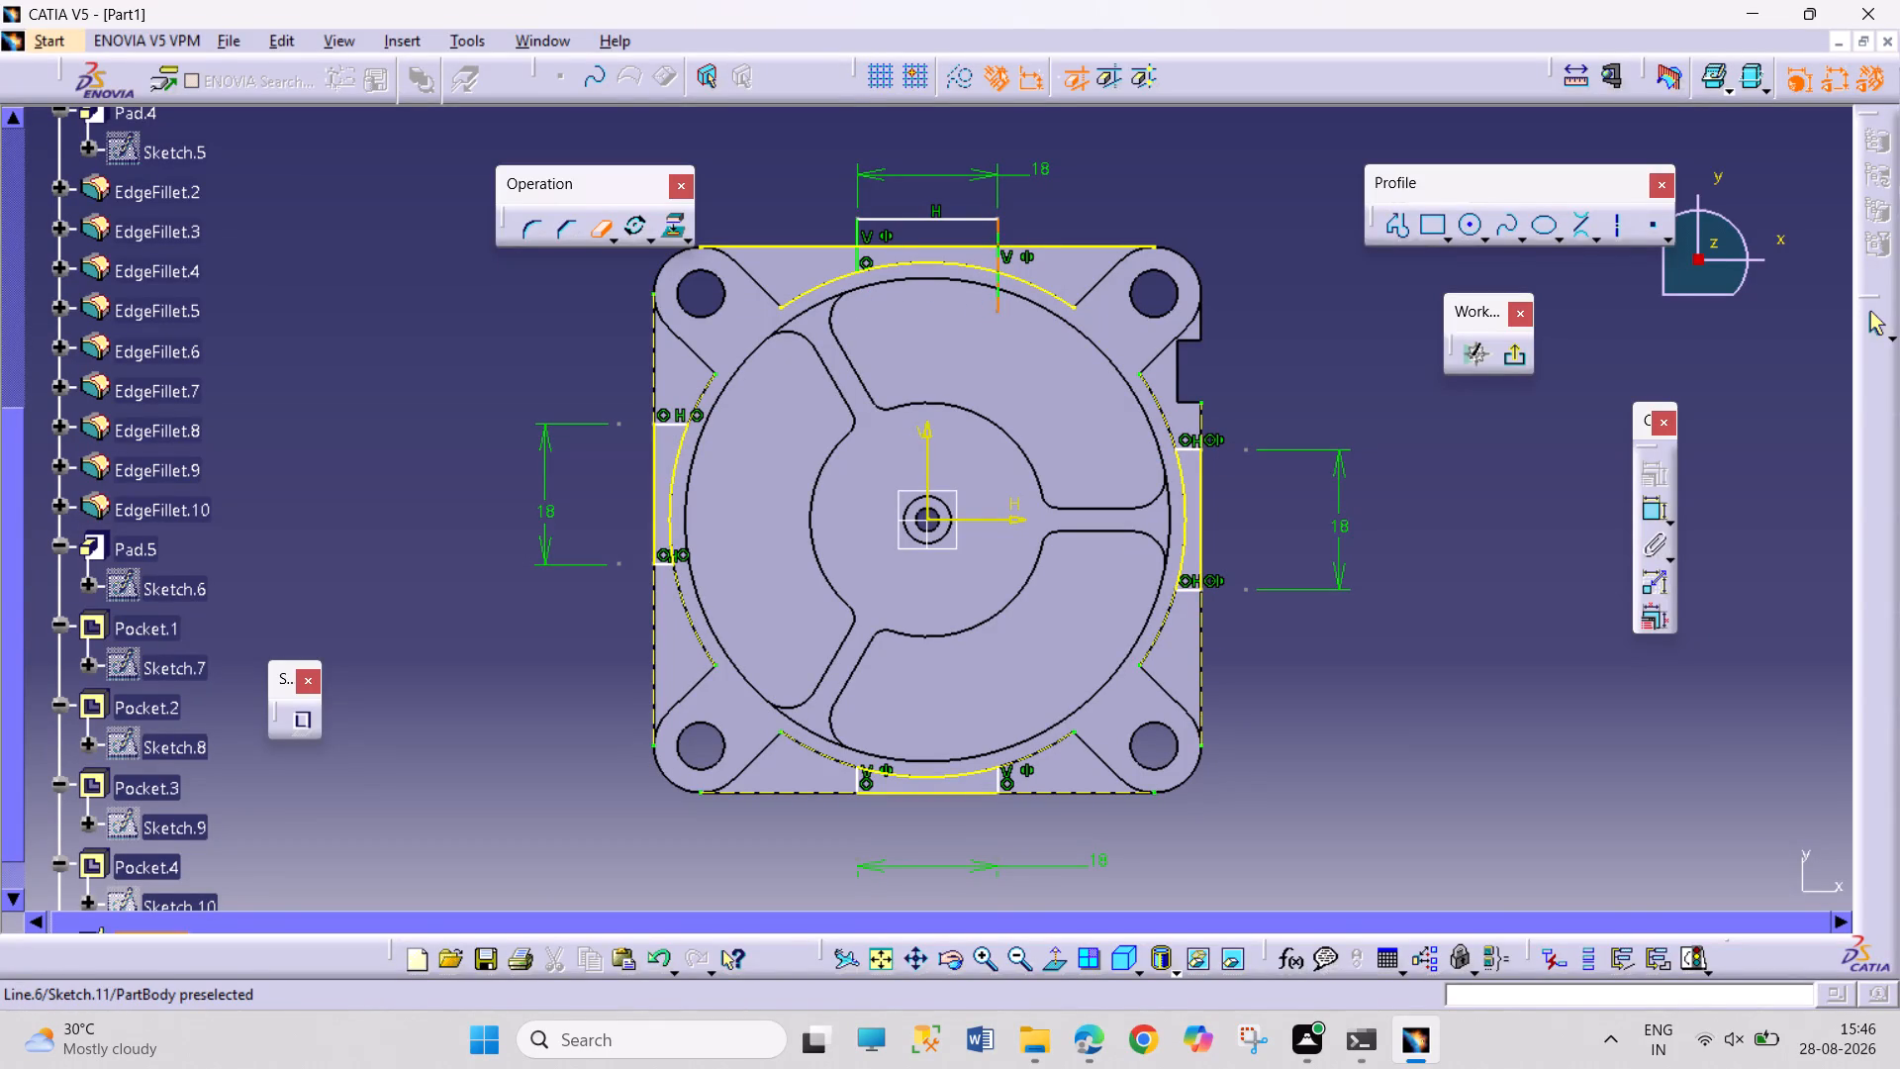
pyautogui.click(1004, 299)
pyautogui.click(1036, 286)
pyautogui.click(1069, 243)
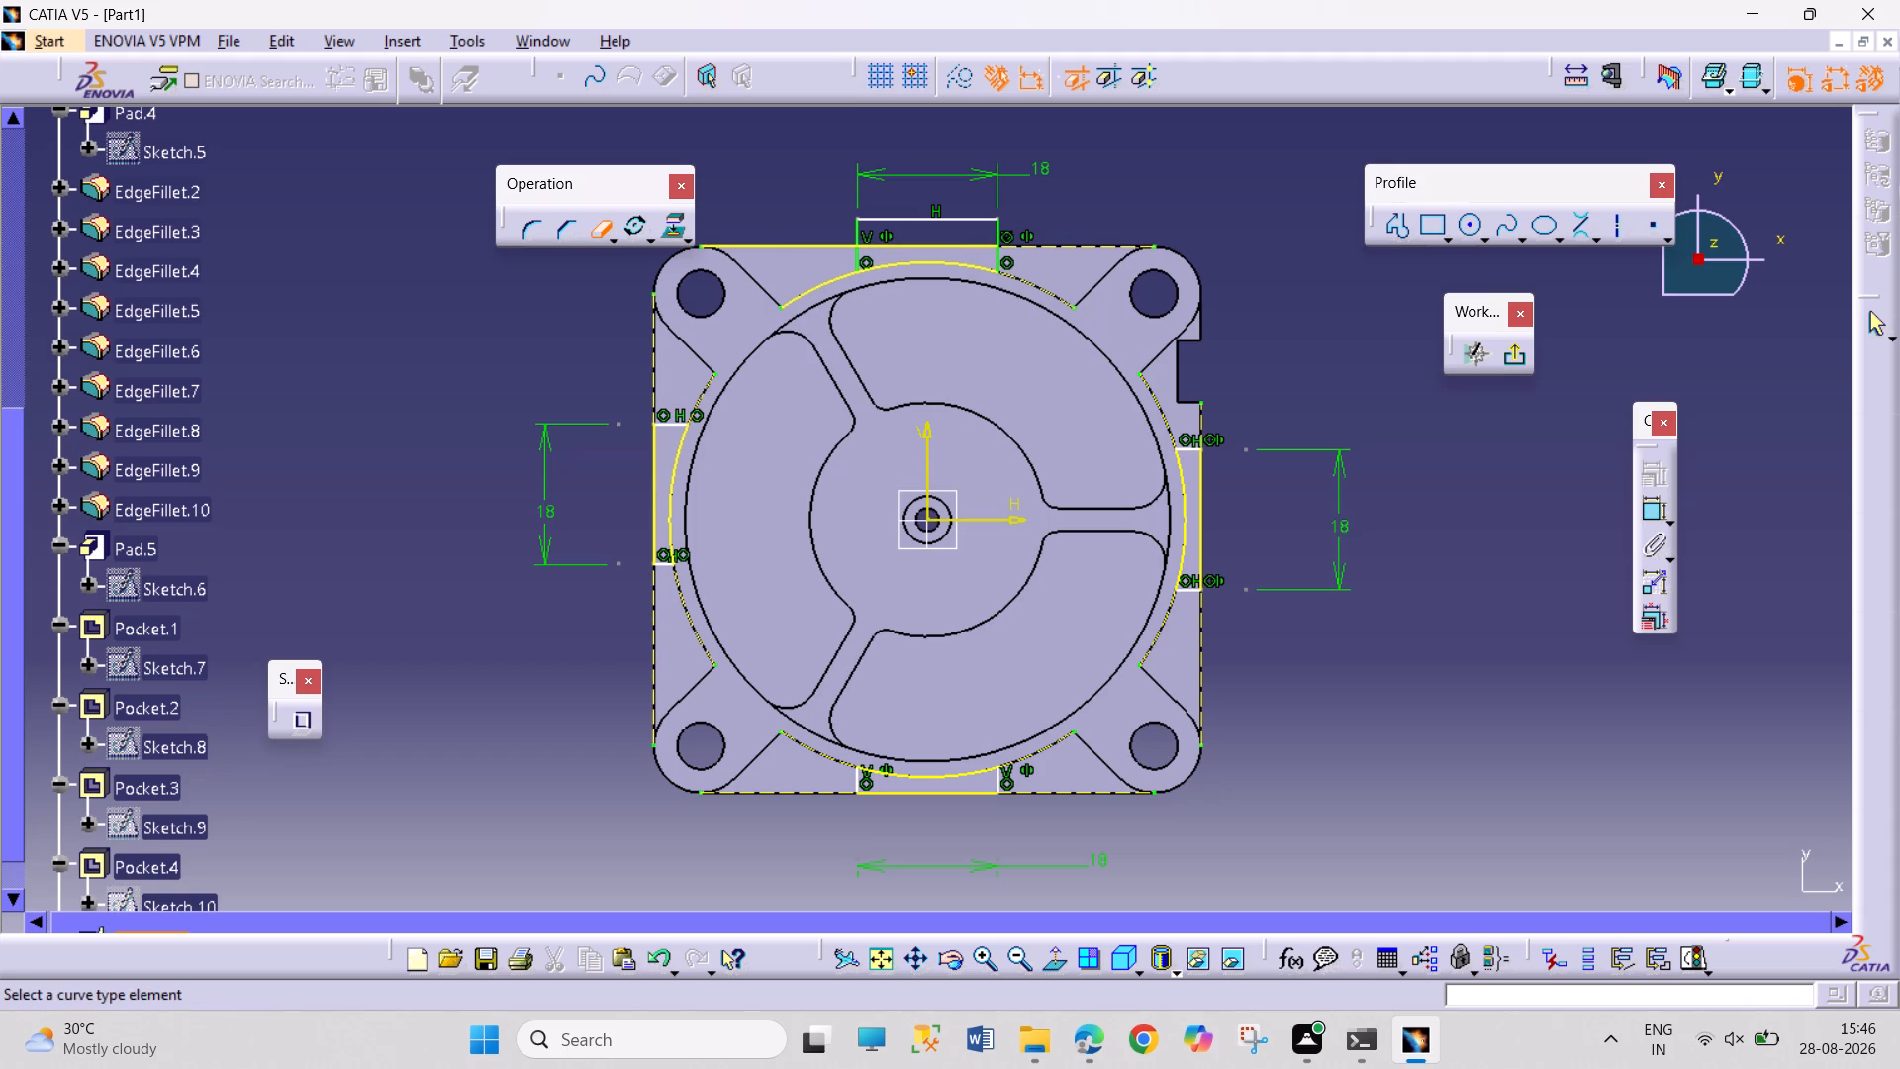
pyautogui.click(997, 229)
pyautogui.moveTo(981, 222); pyautogui.dragTo(972, 221)
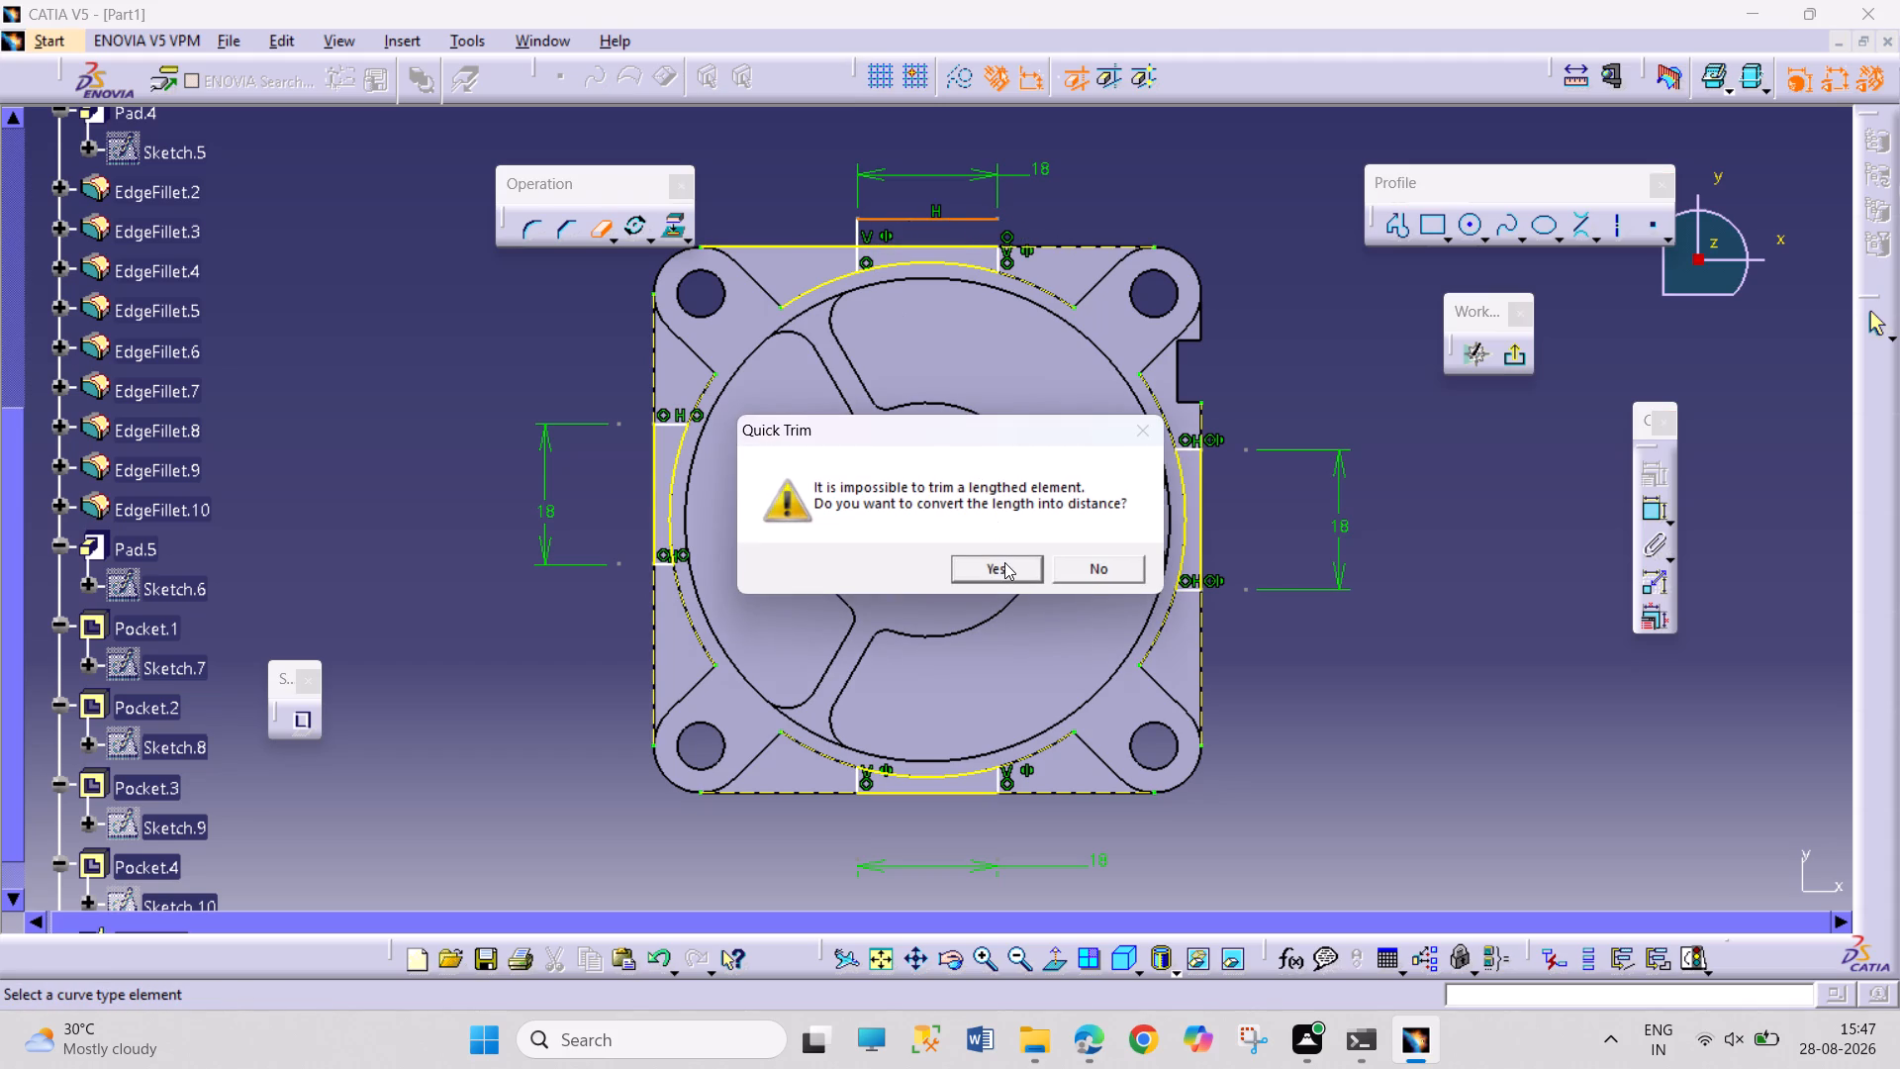
pyautogui.click(1005, 560)
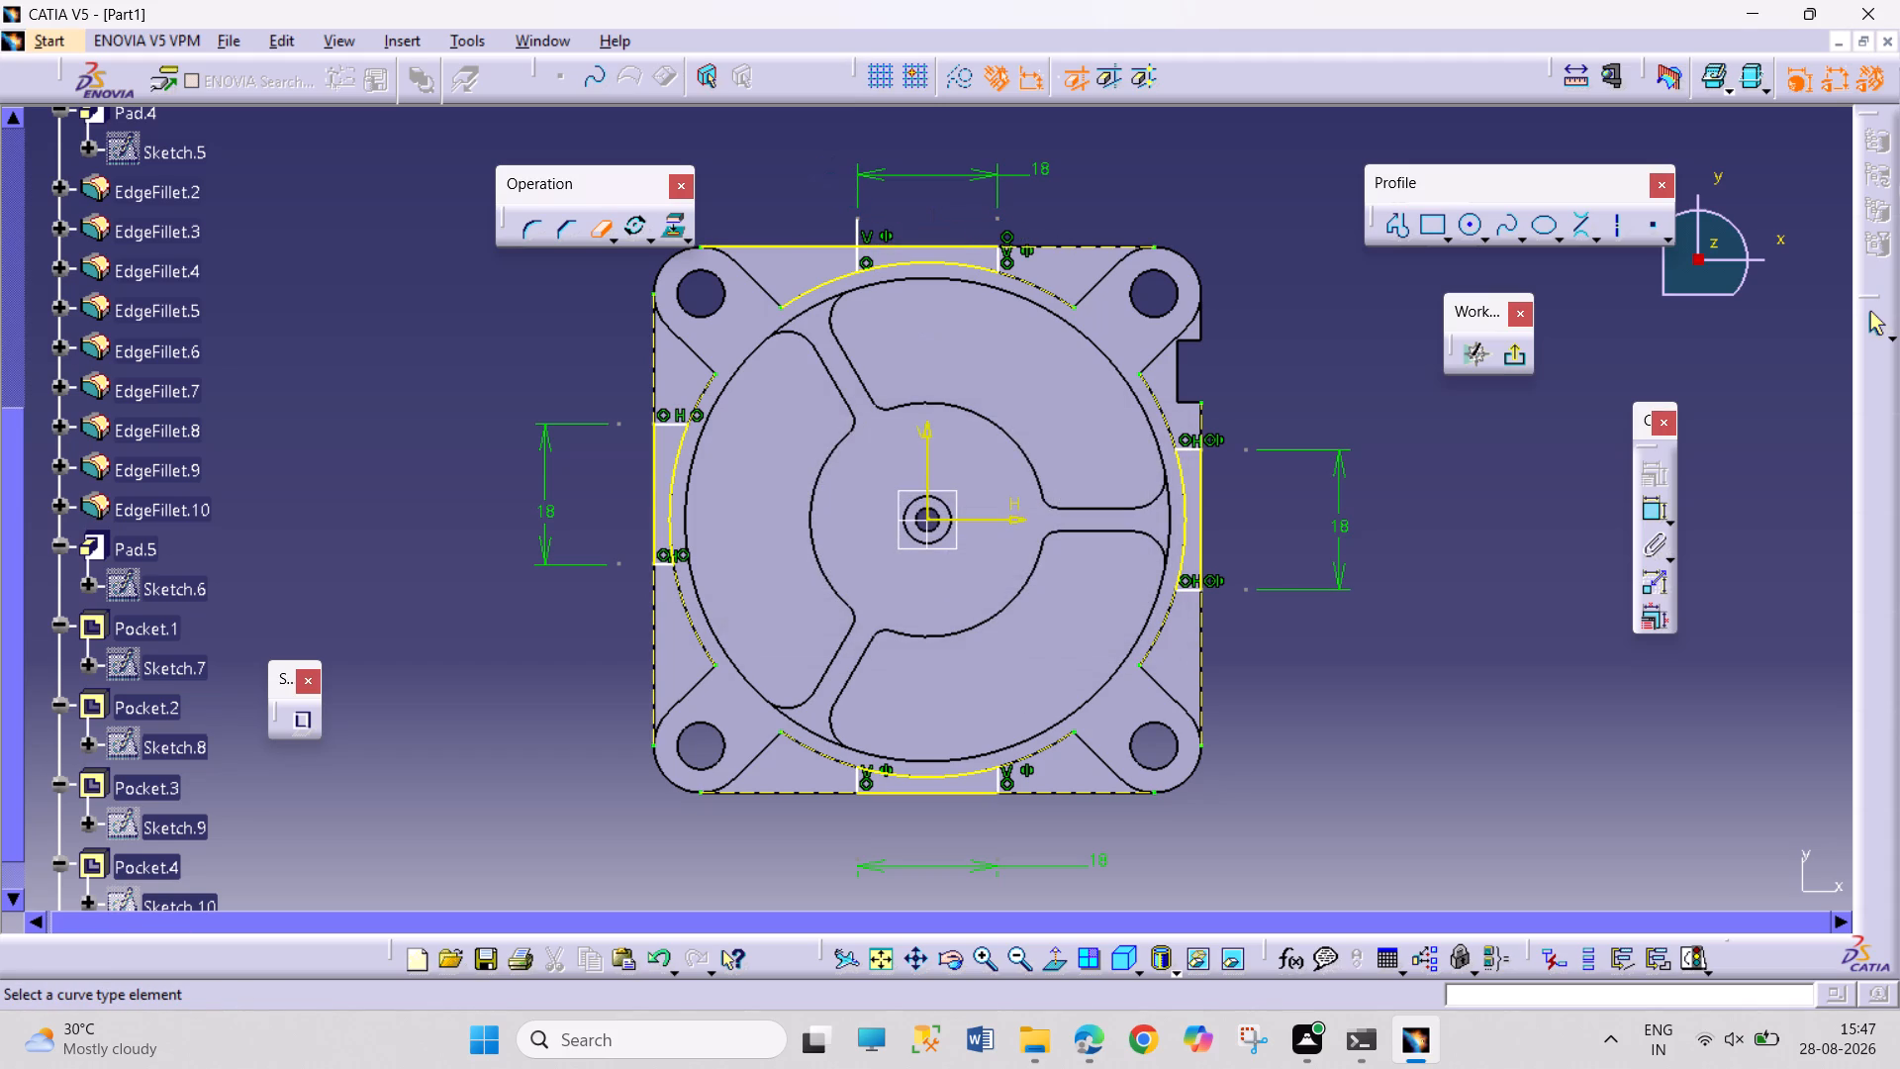
pyautogui.click(856, 230)
pyautogui.click(810, 247)
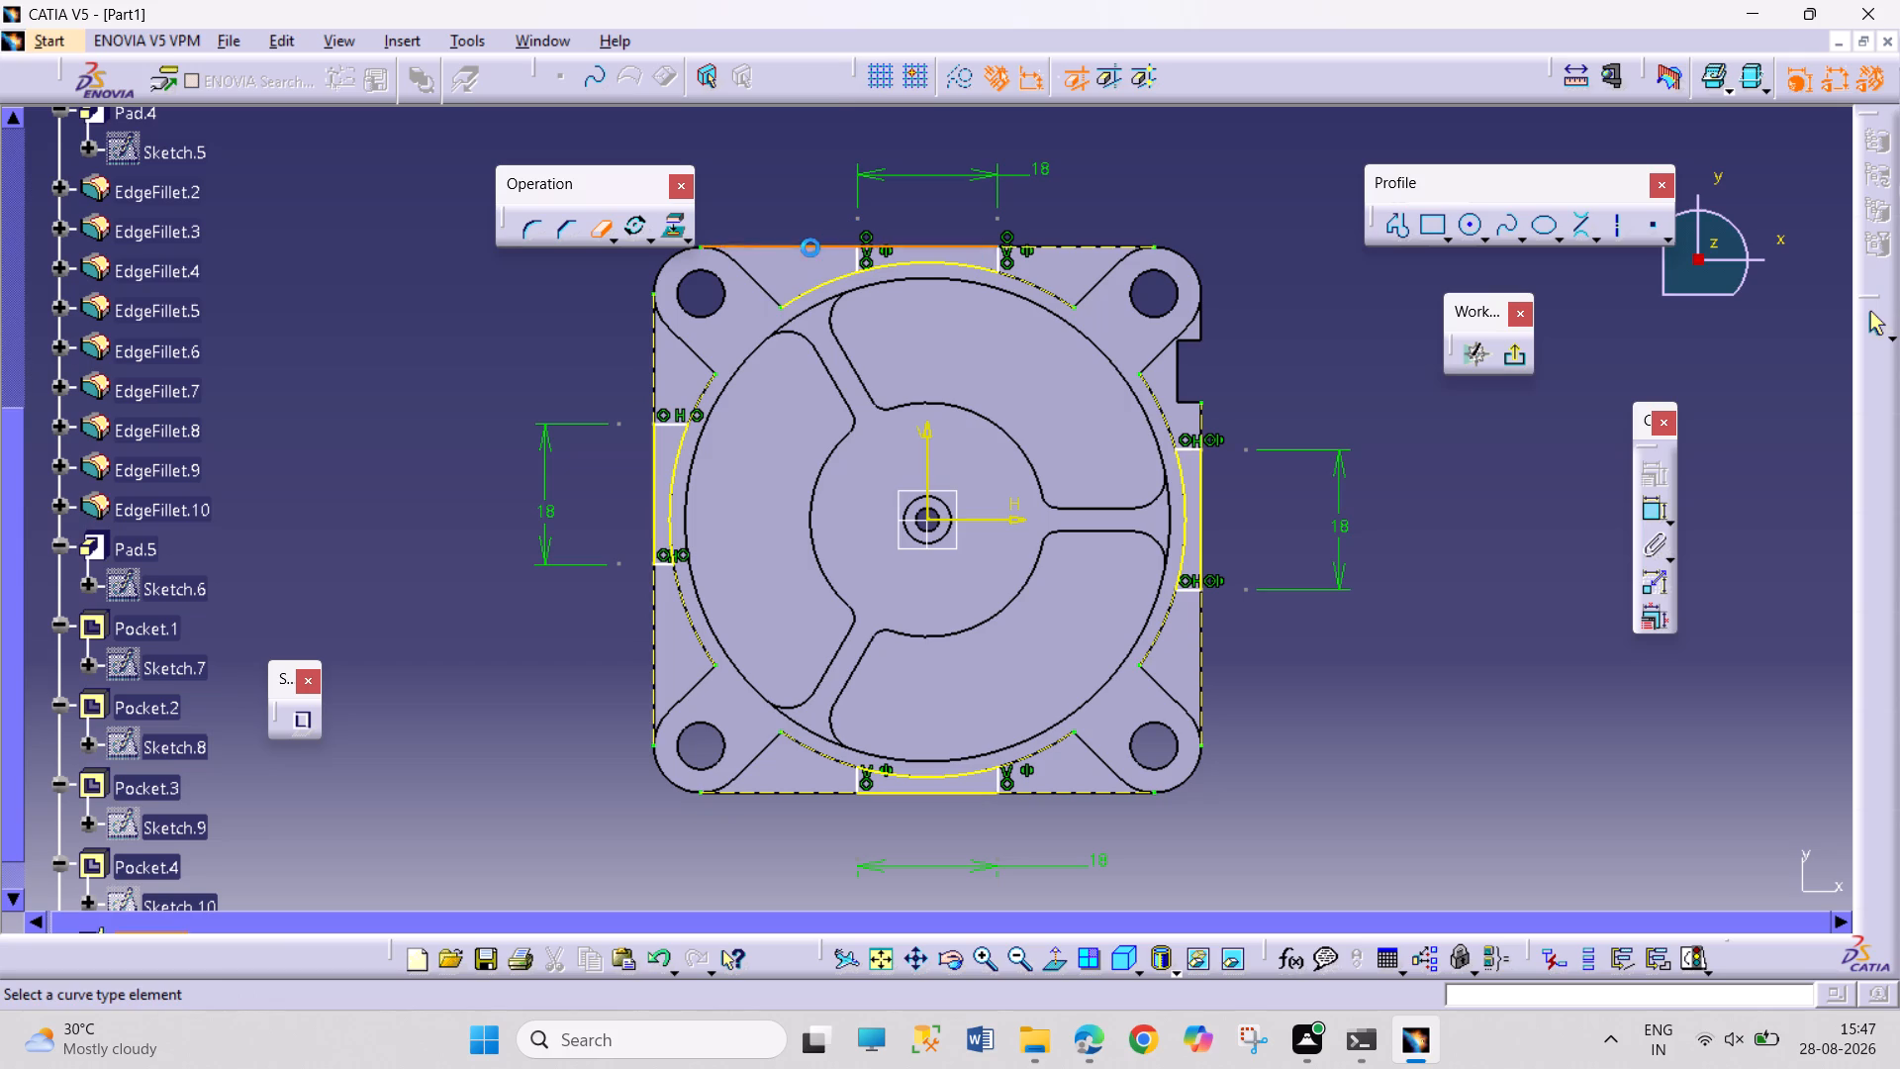
pyautogui.click(813, 293)
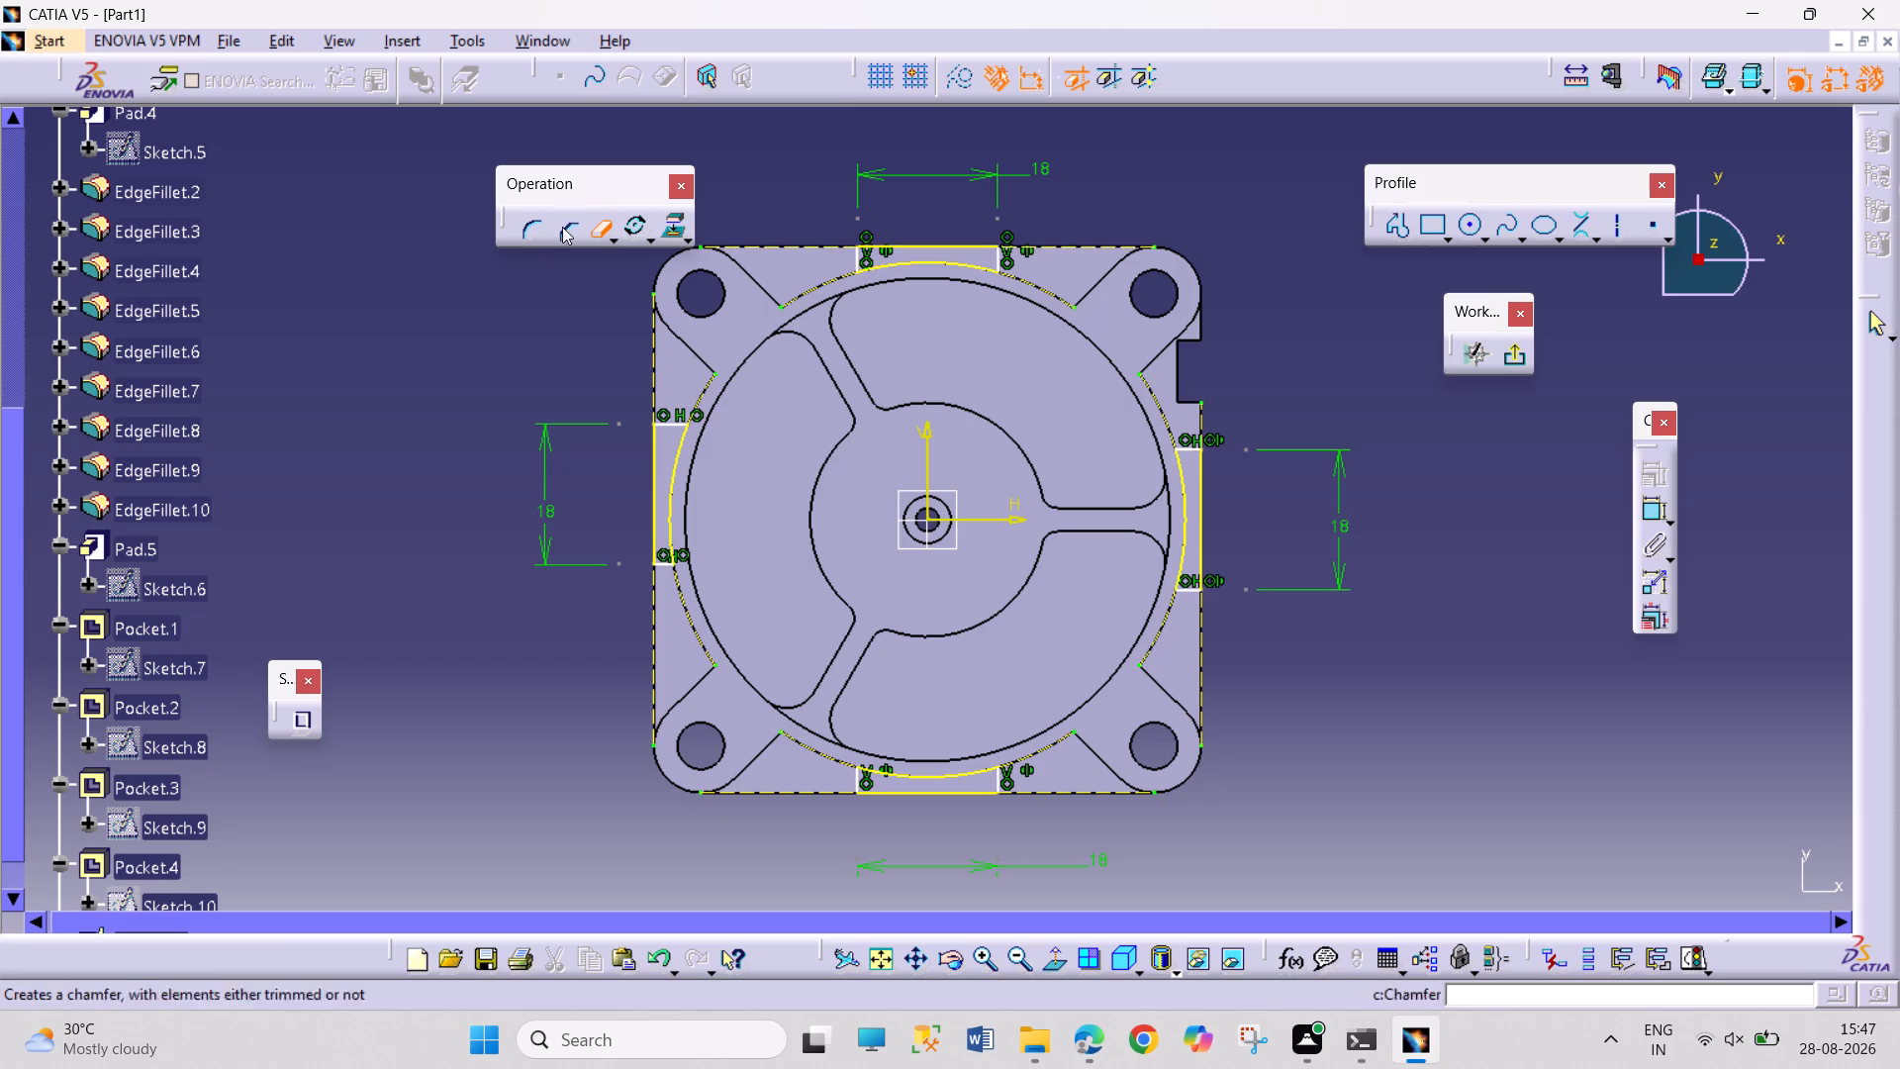
pyautogui.click(600, 233)
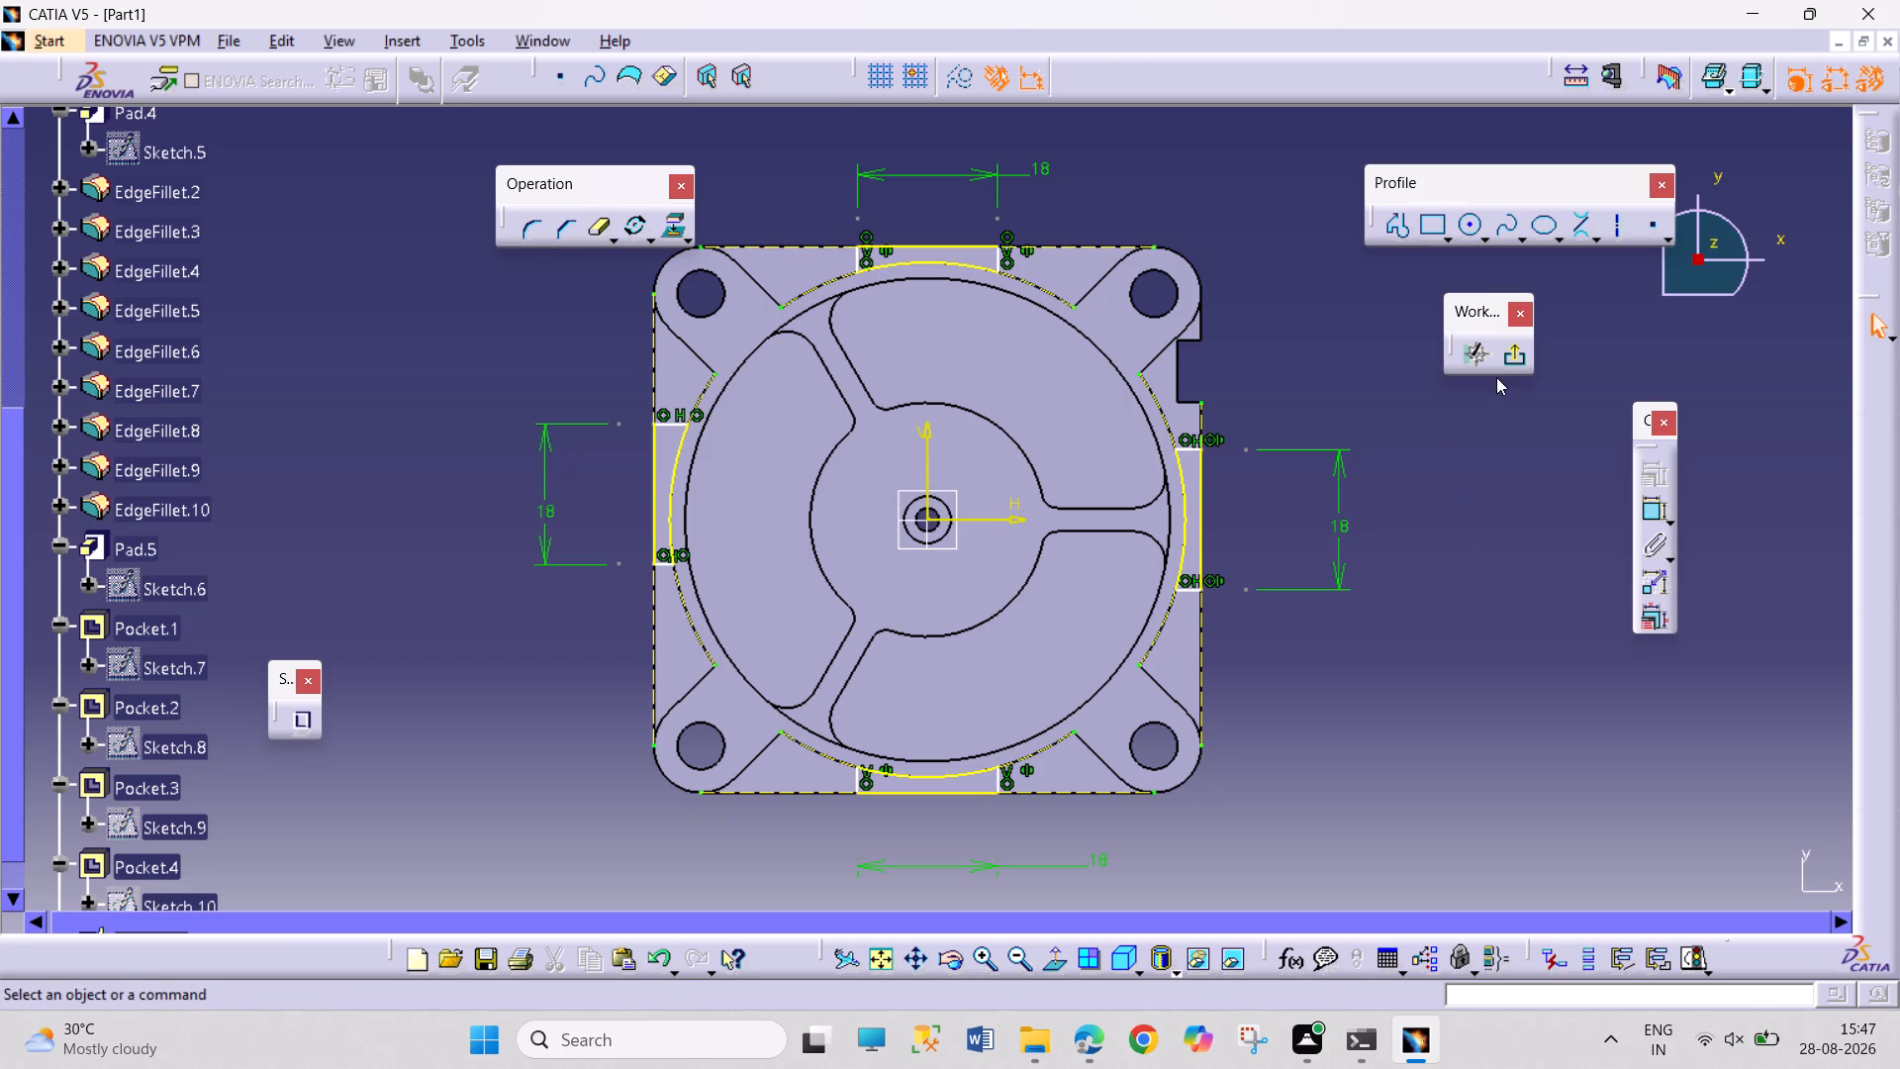
pyautogui.click(1515, 365)
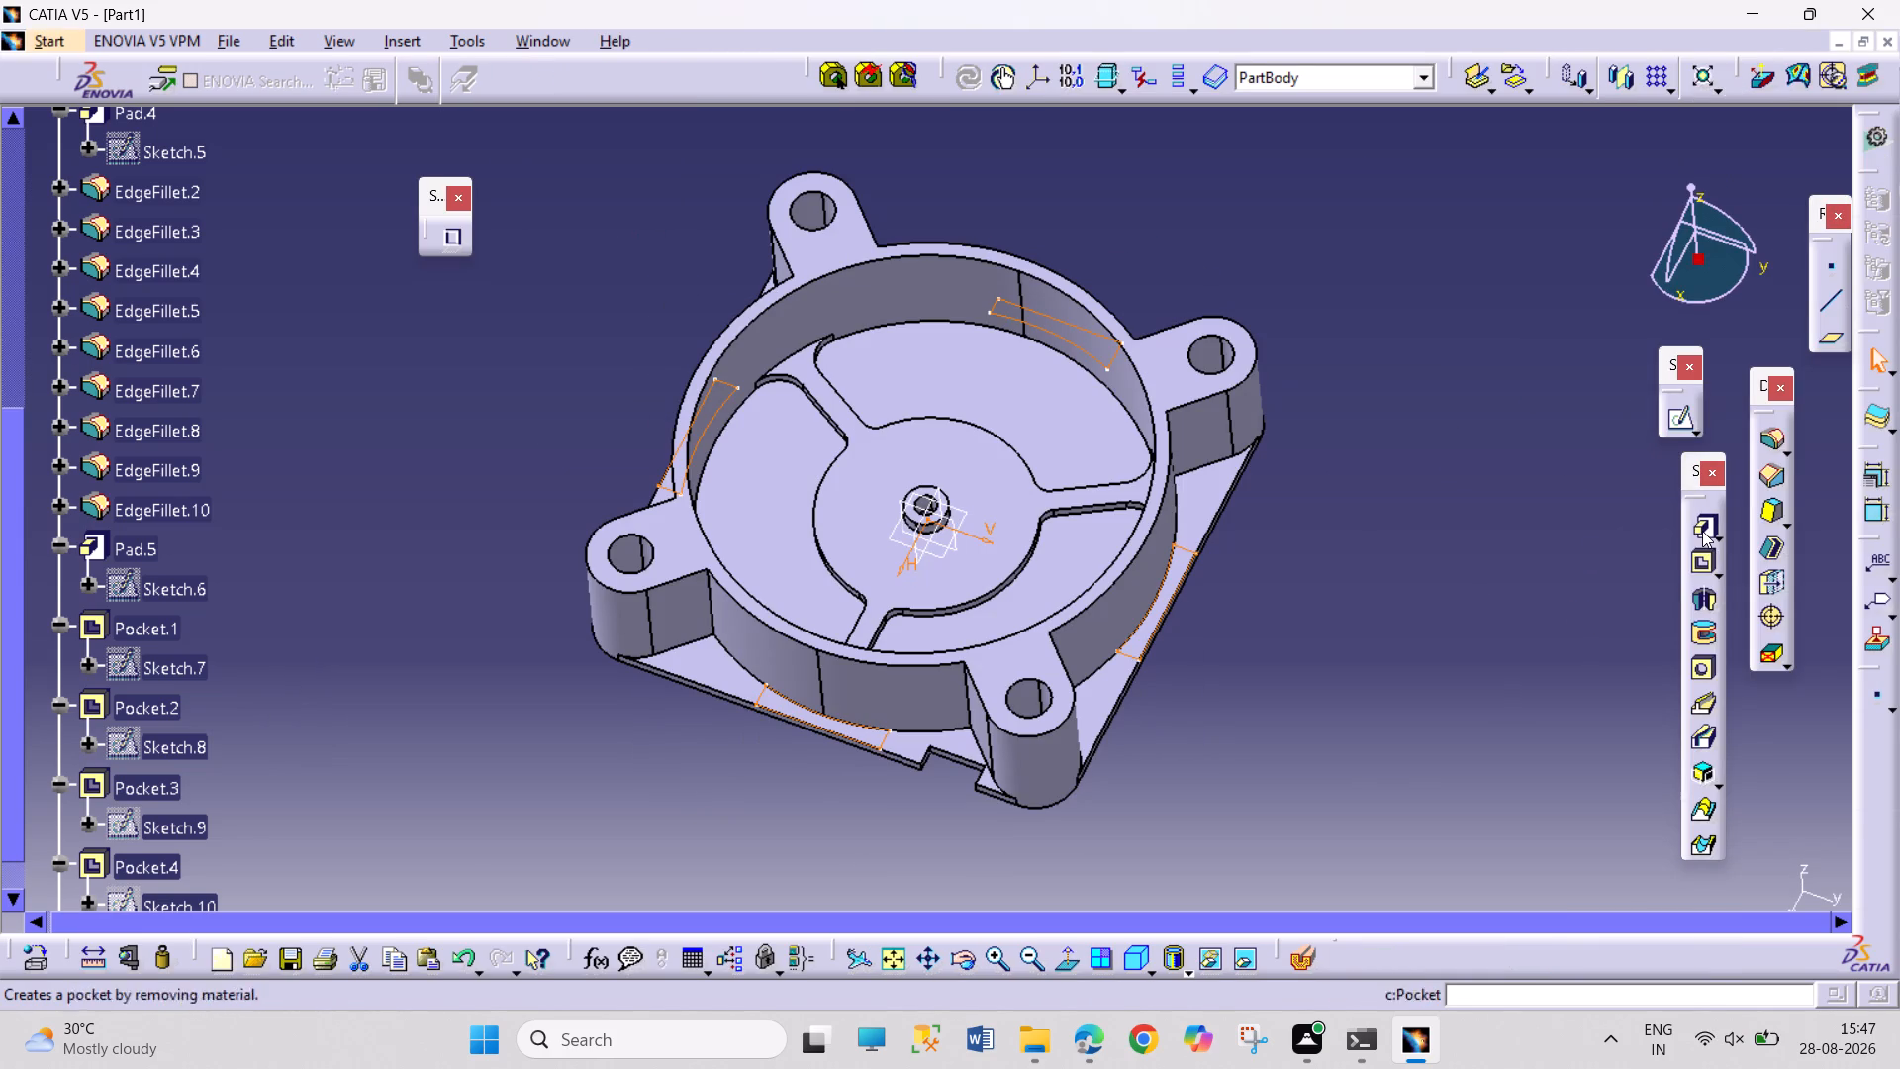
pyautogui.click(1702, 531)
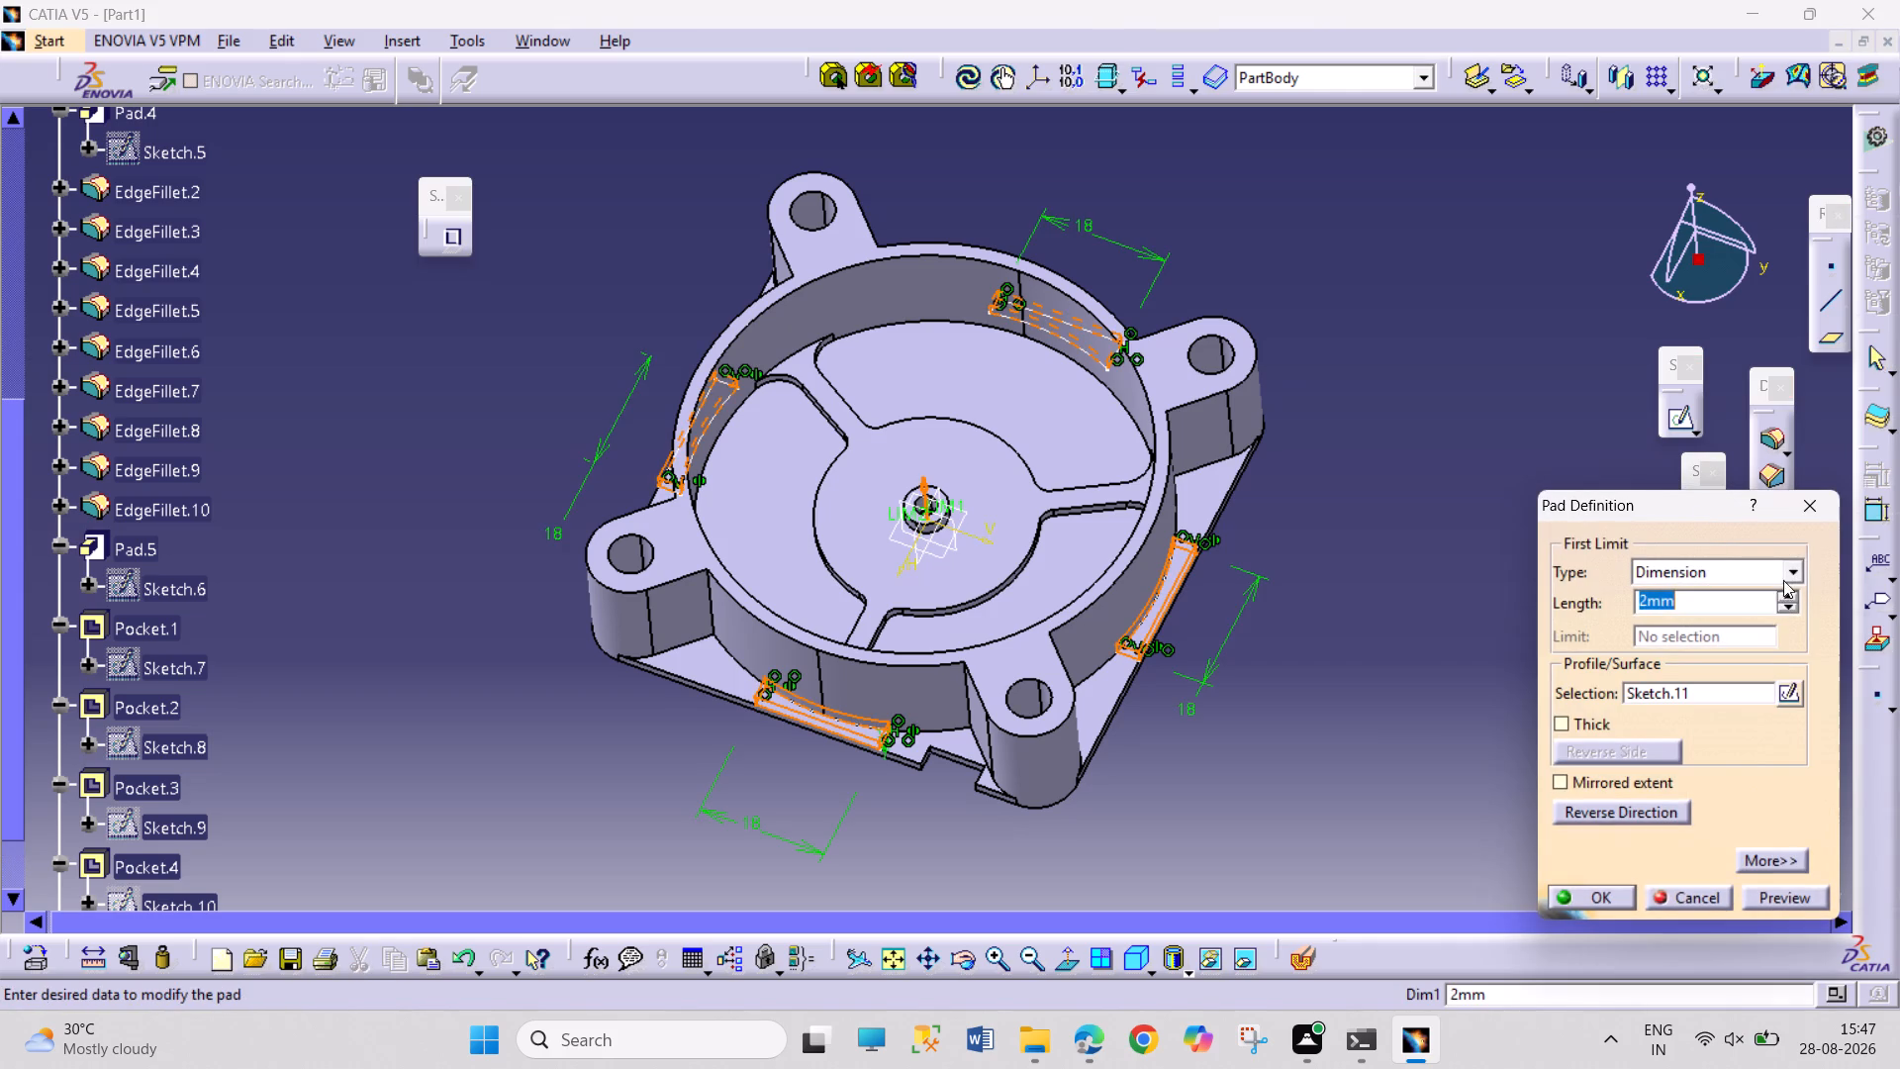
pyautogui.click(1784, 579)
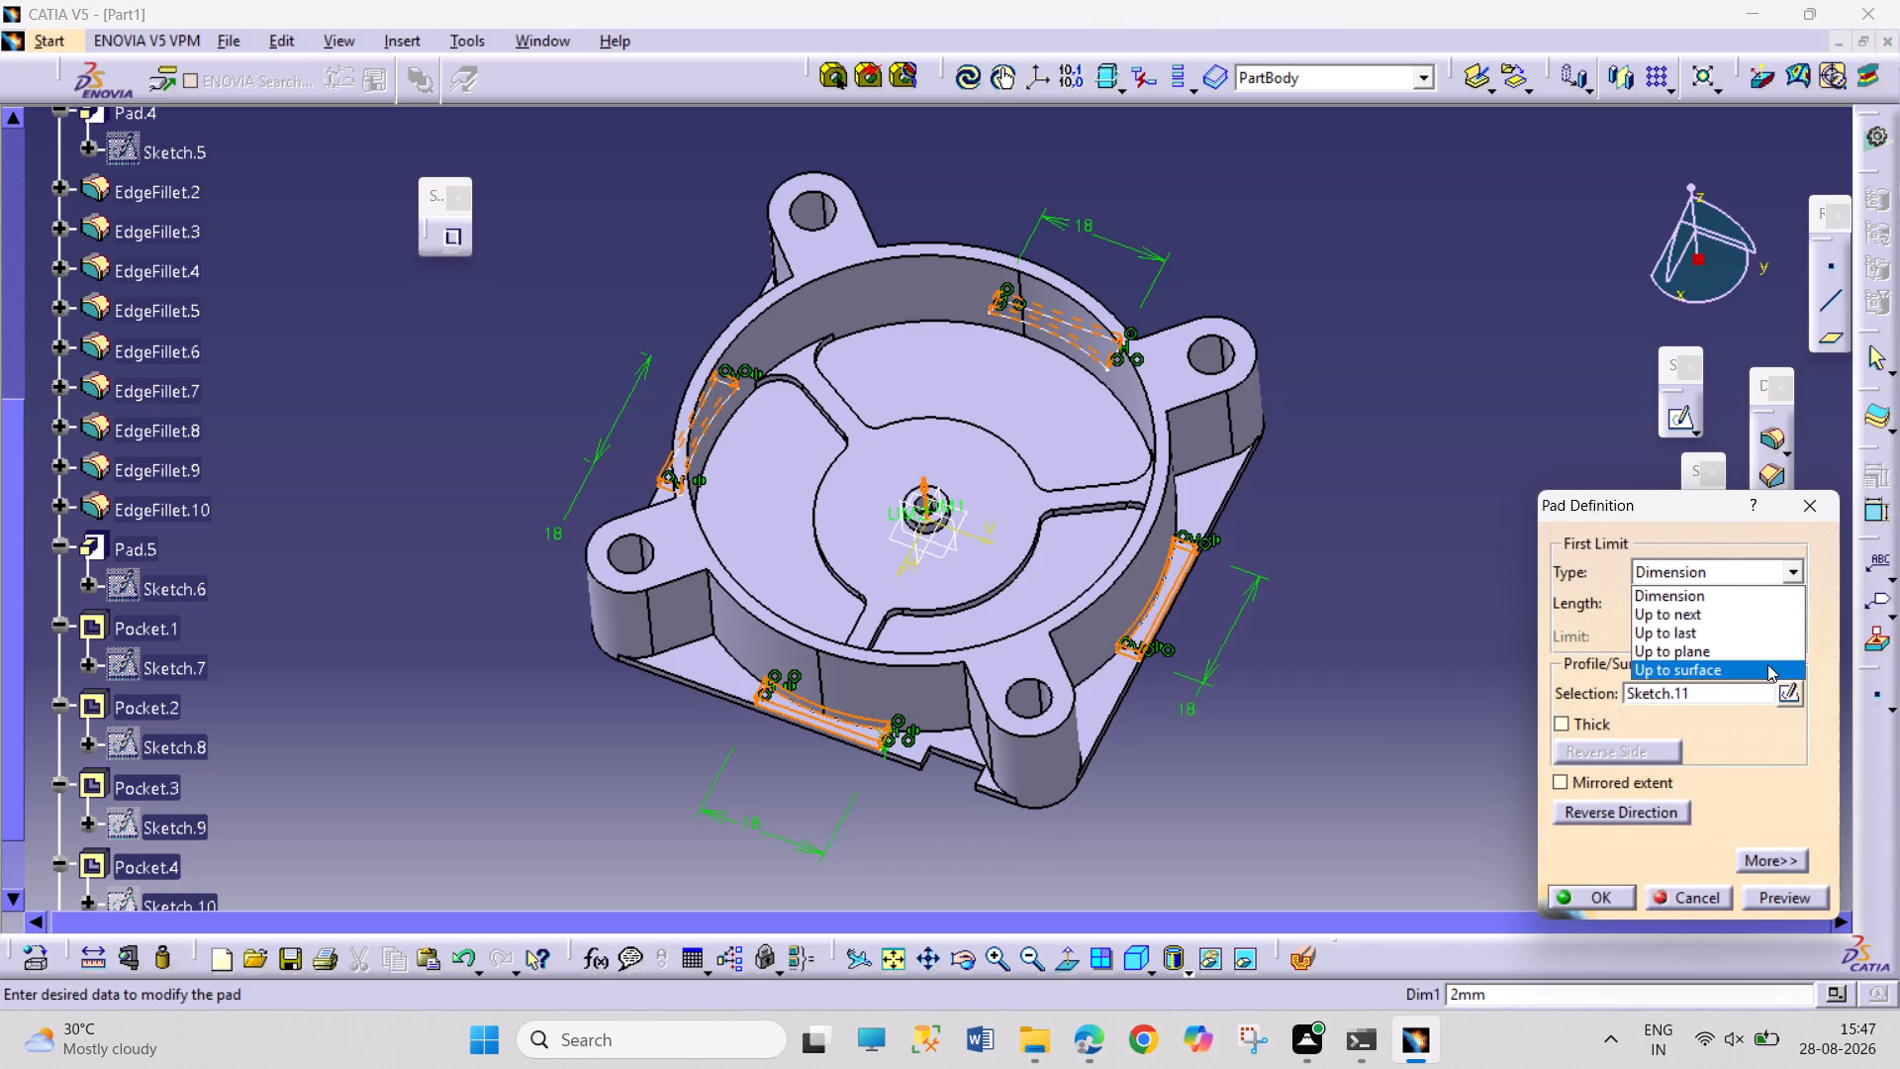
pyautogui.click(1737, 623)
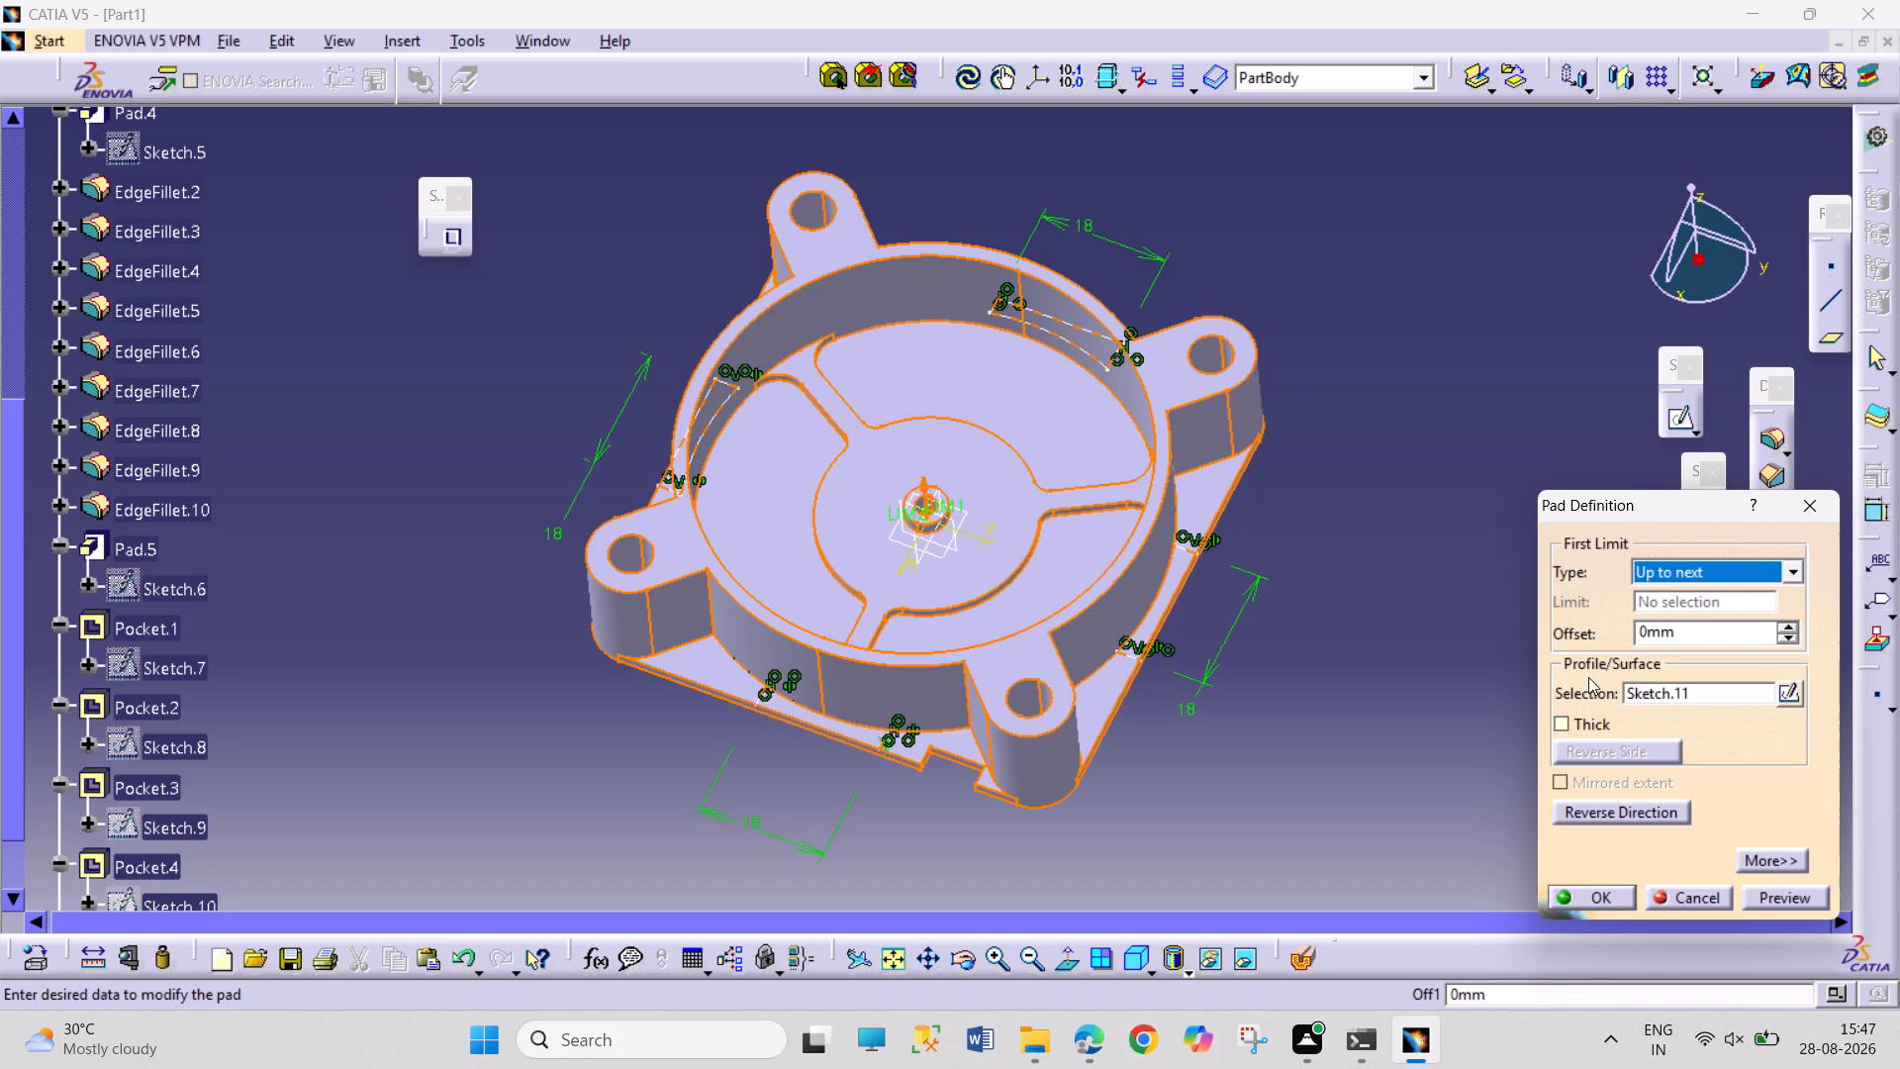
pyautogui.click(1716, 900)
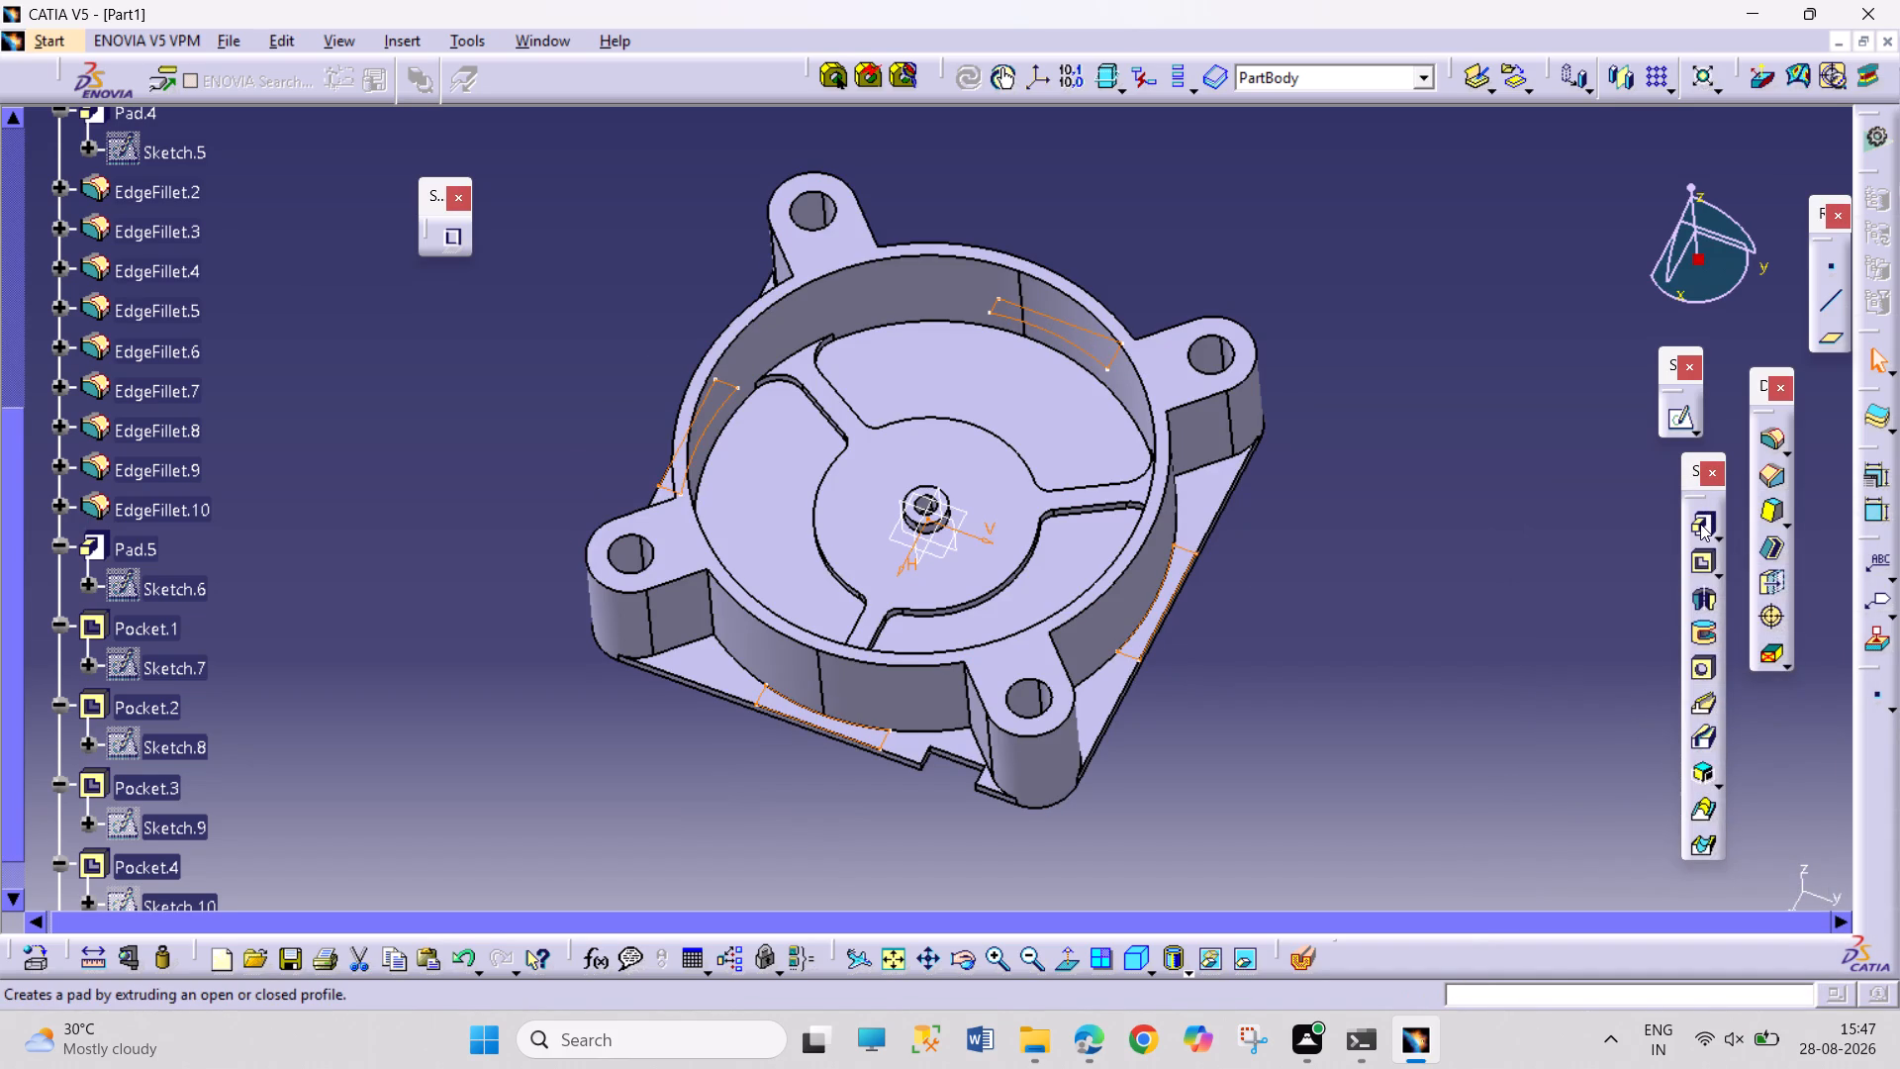
# Pad the four trimmed side profiles with the Up to plane limit set to the top face of the circular wall's rim.
pyautogui.click(1700, 524)
pyautogui.click(1787, 570)
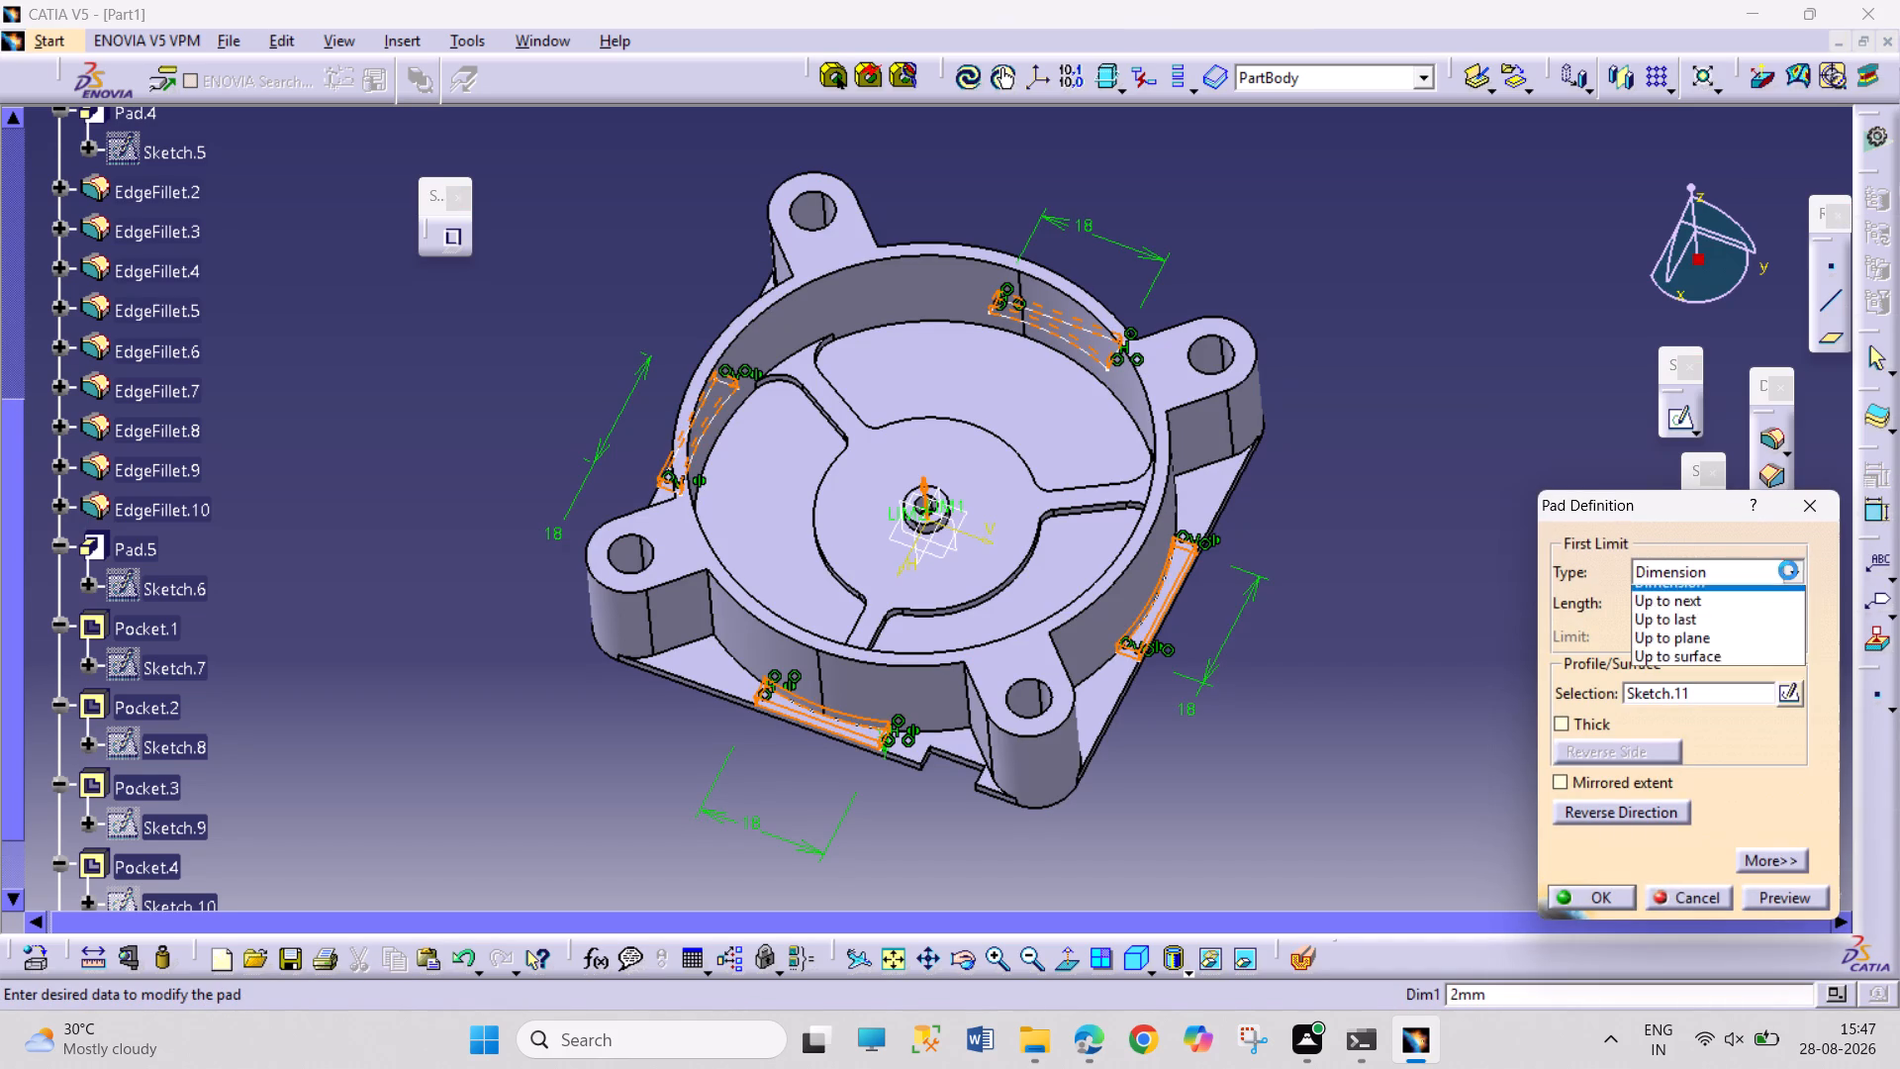
pyautogui.click(1748, 656)
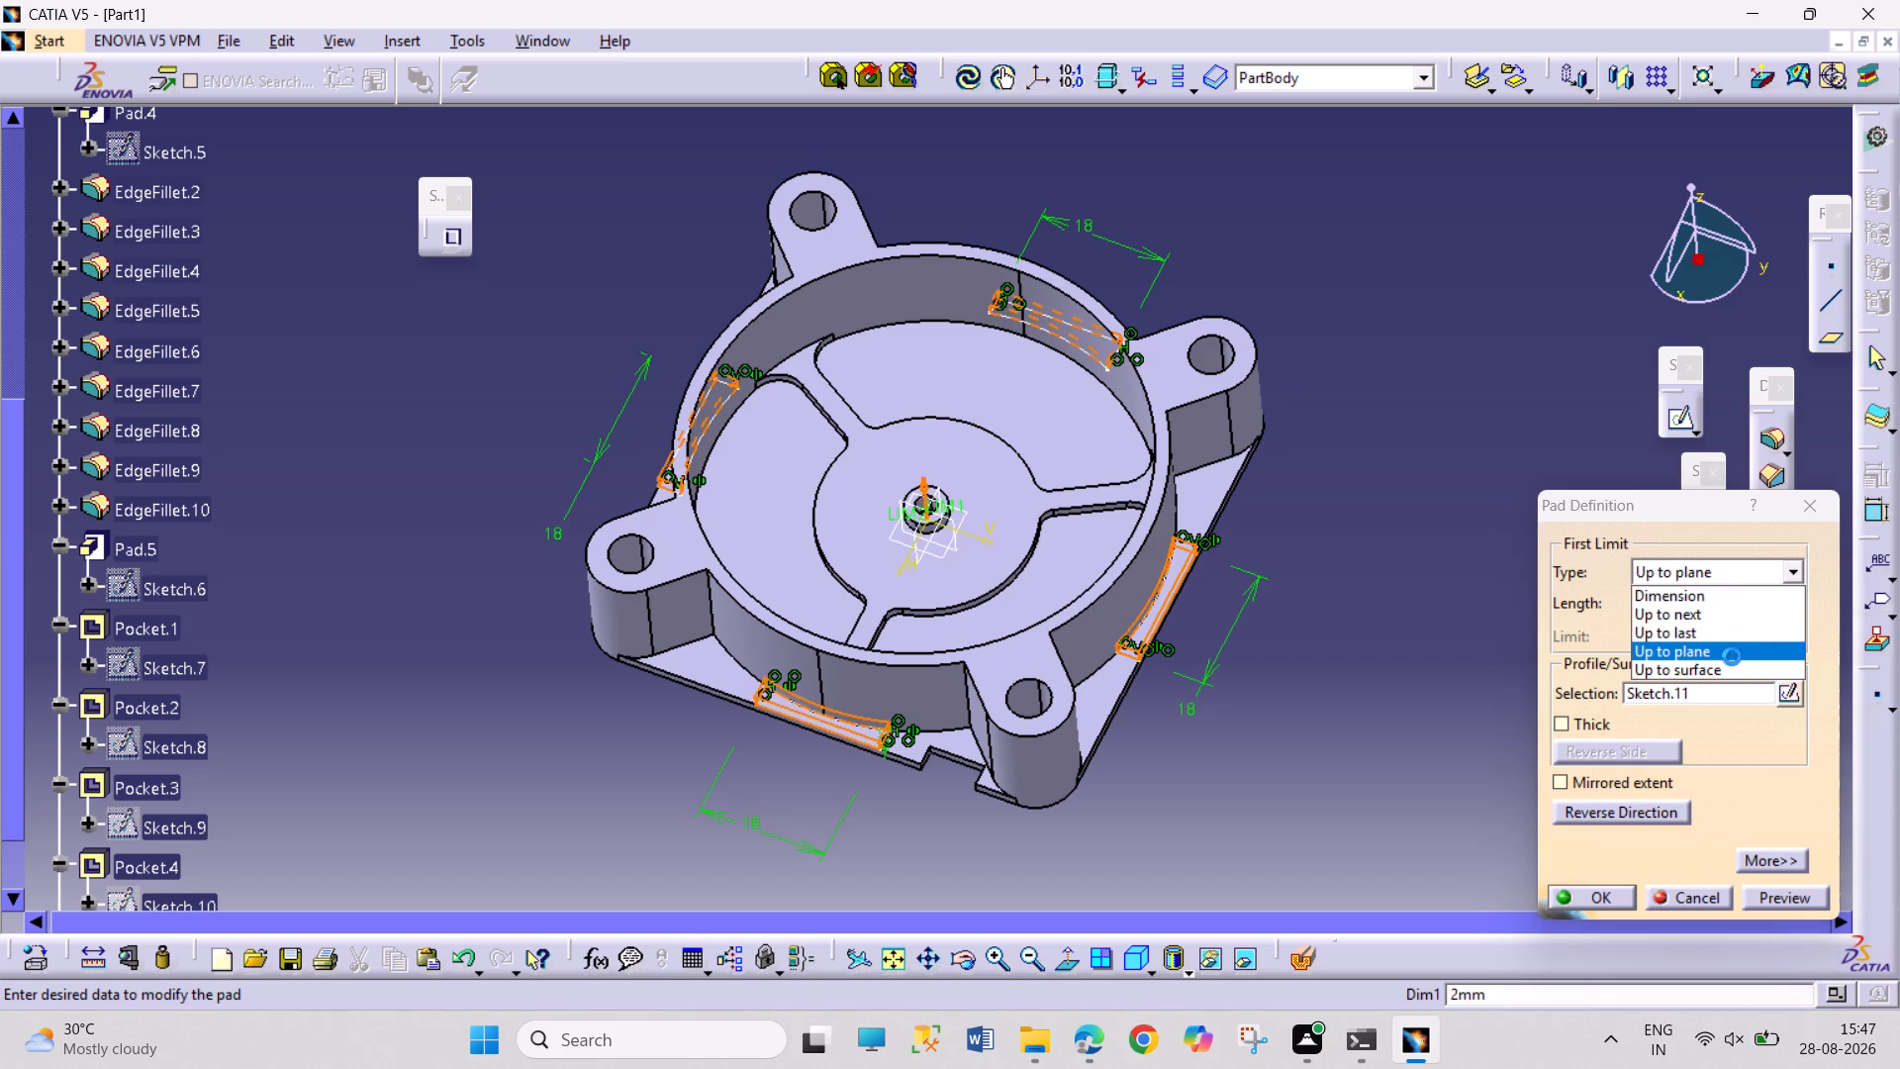
pyautogui.click(1135, 546)
pyautogui.click(1575, 894)
pyautogui.click(1425, 661)
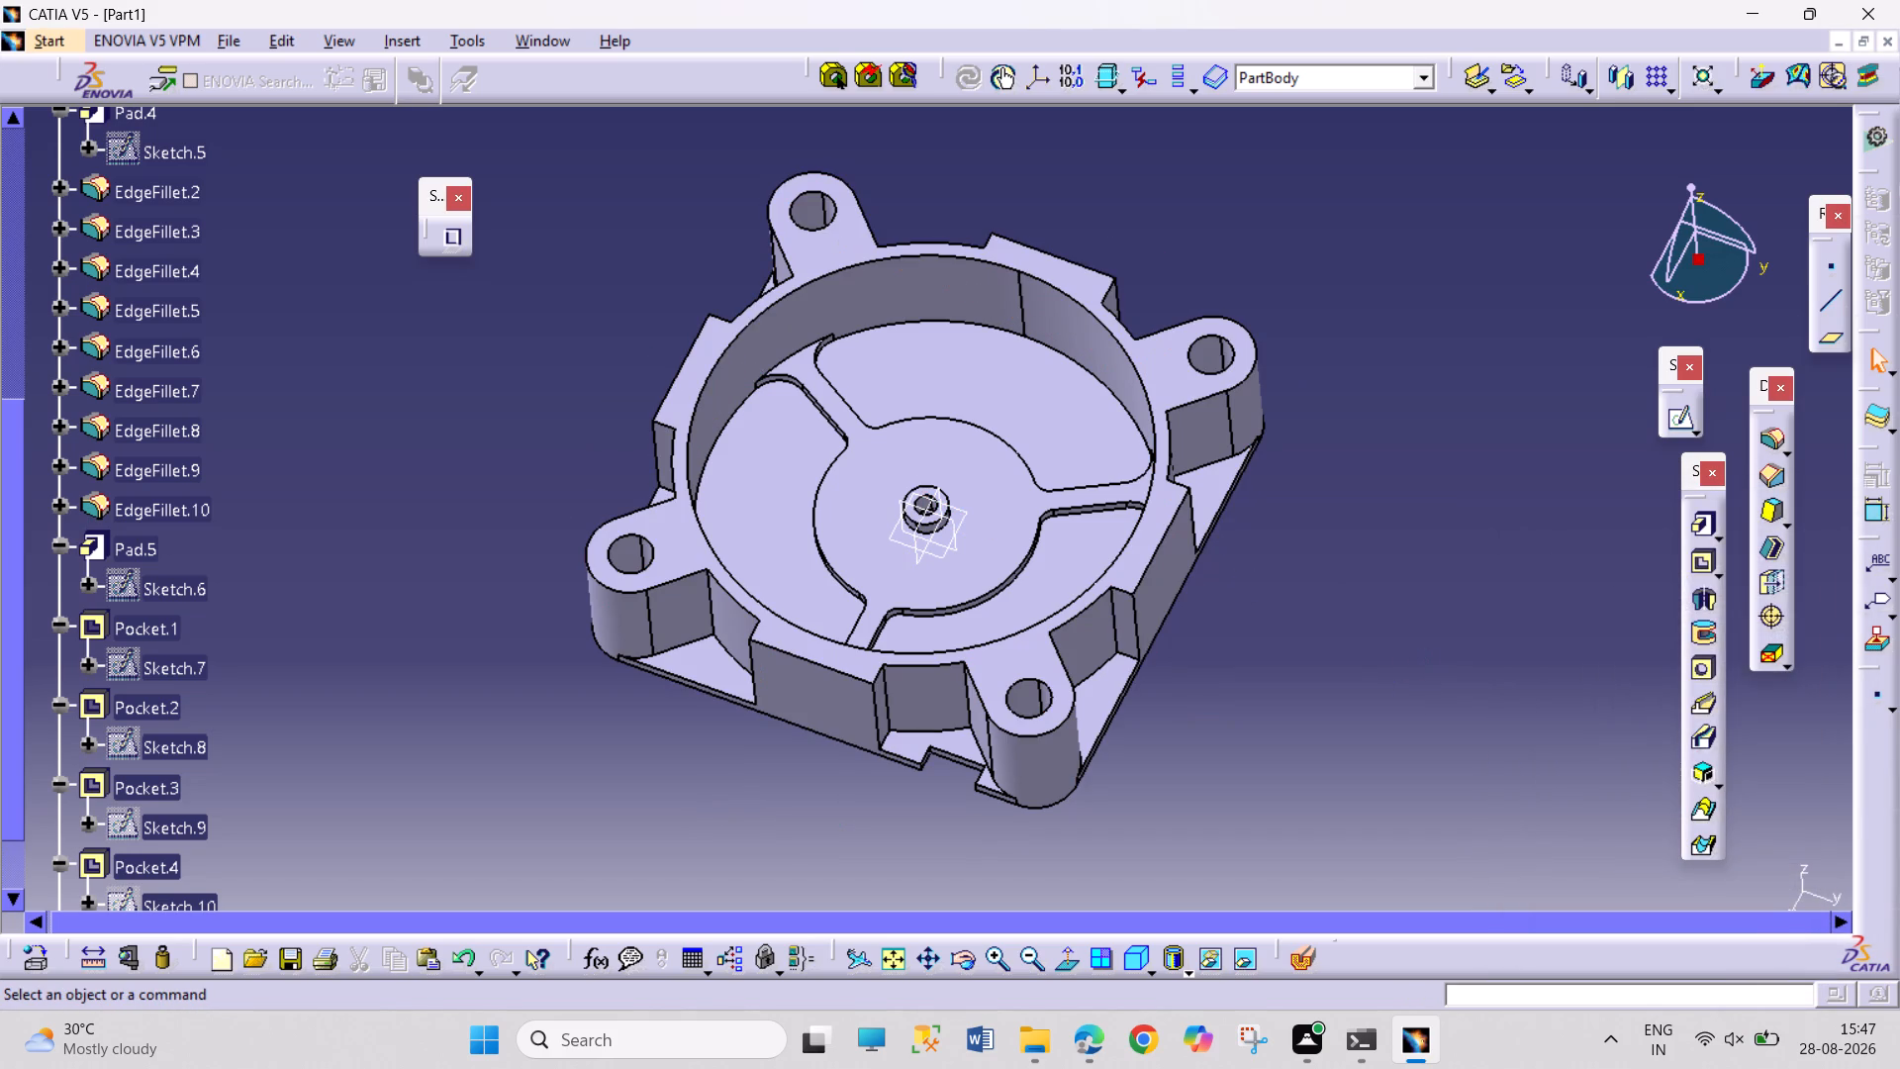
# Examine the padded housing from several angles and check it against the front, section and detail views of the PDF in Microsoft Edge.
pyautogui.click(968, 966)
pyautogui.moveTo(640, 813); pyautogui.dragTo(995, 753)
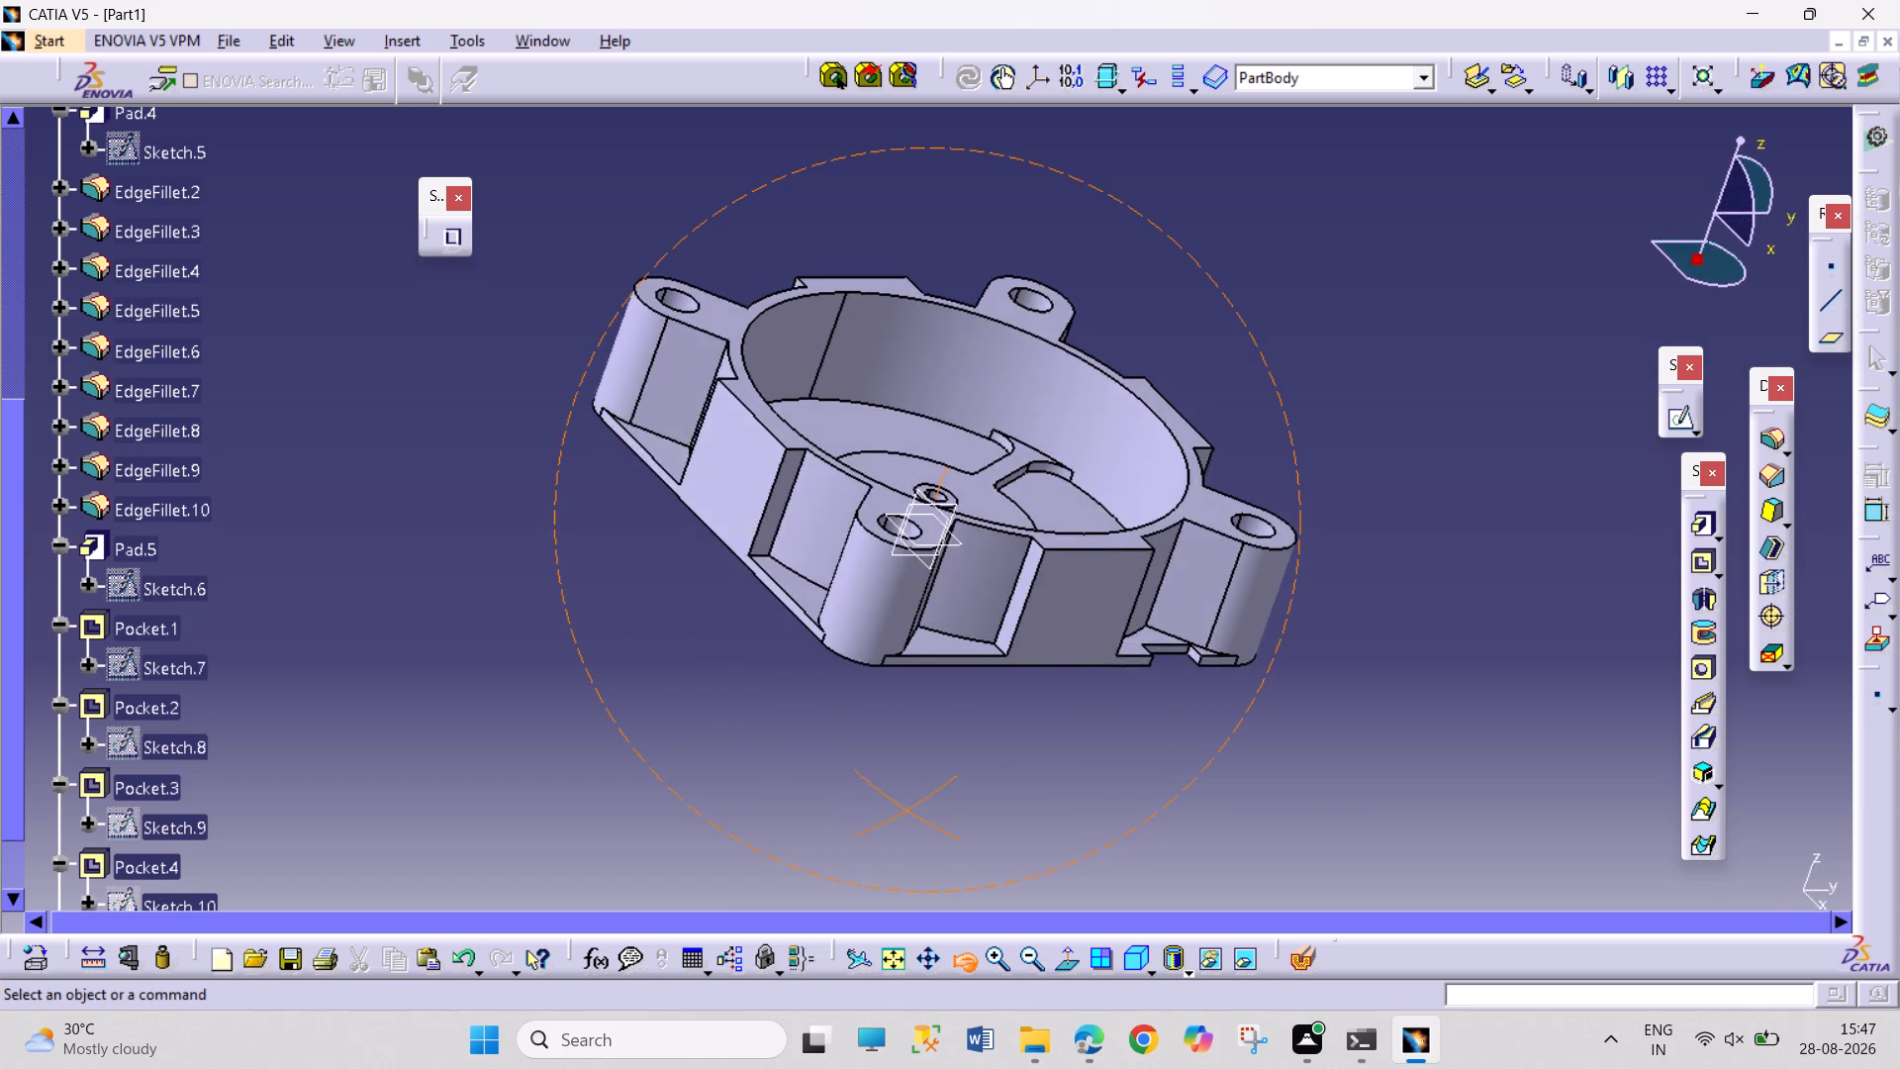
pyautogui.moveTo(995, 753); pyautogui.dragTo(633, 741)
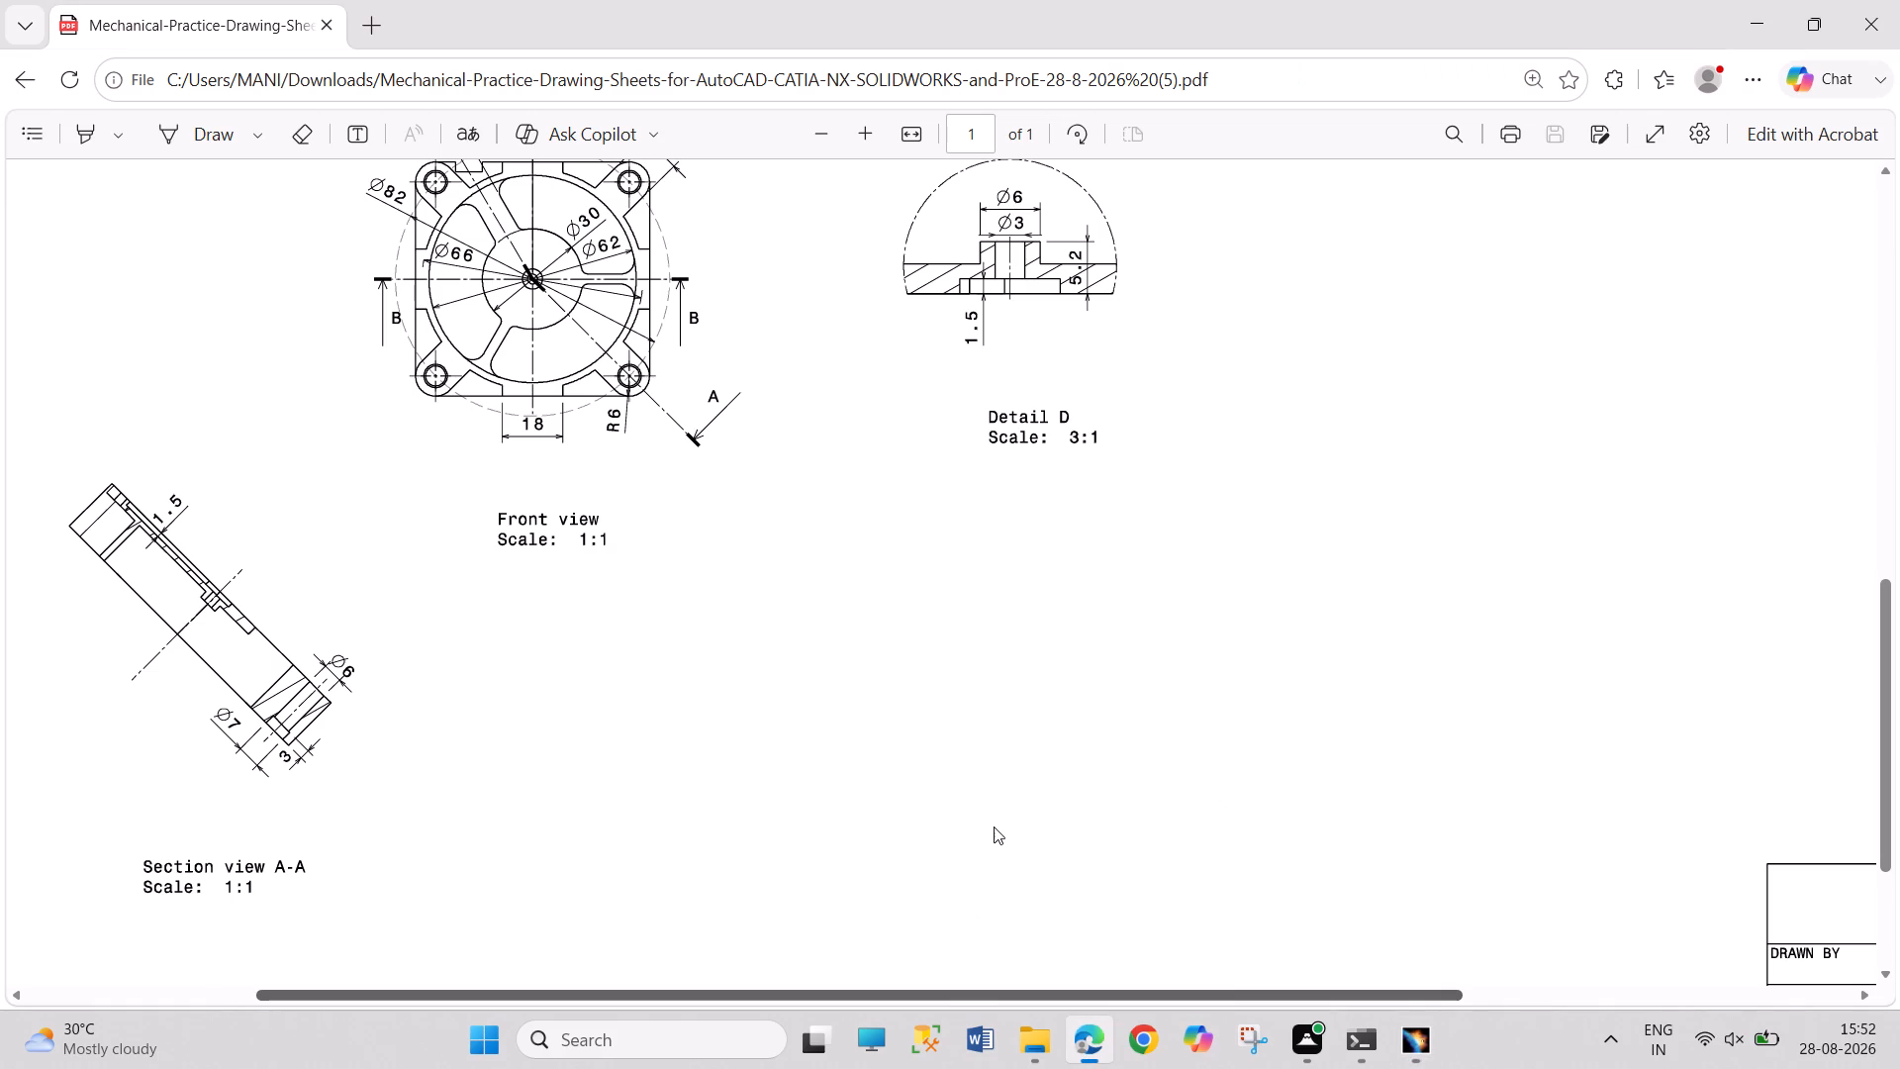
pyautogui.scroll(2, 989, 823)
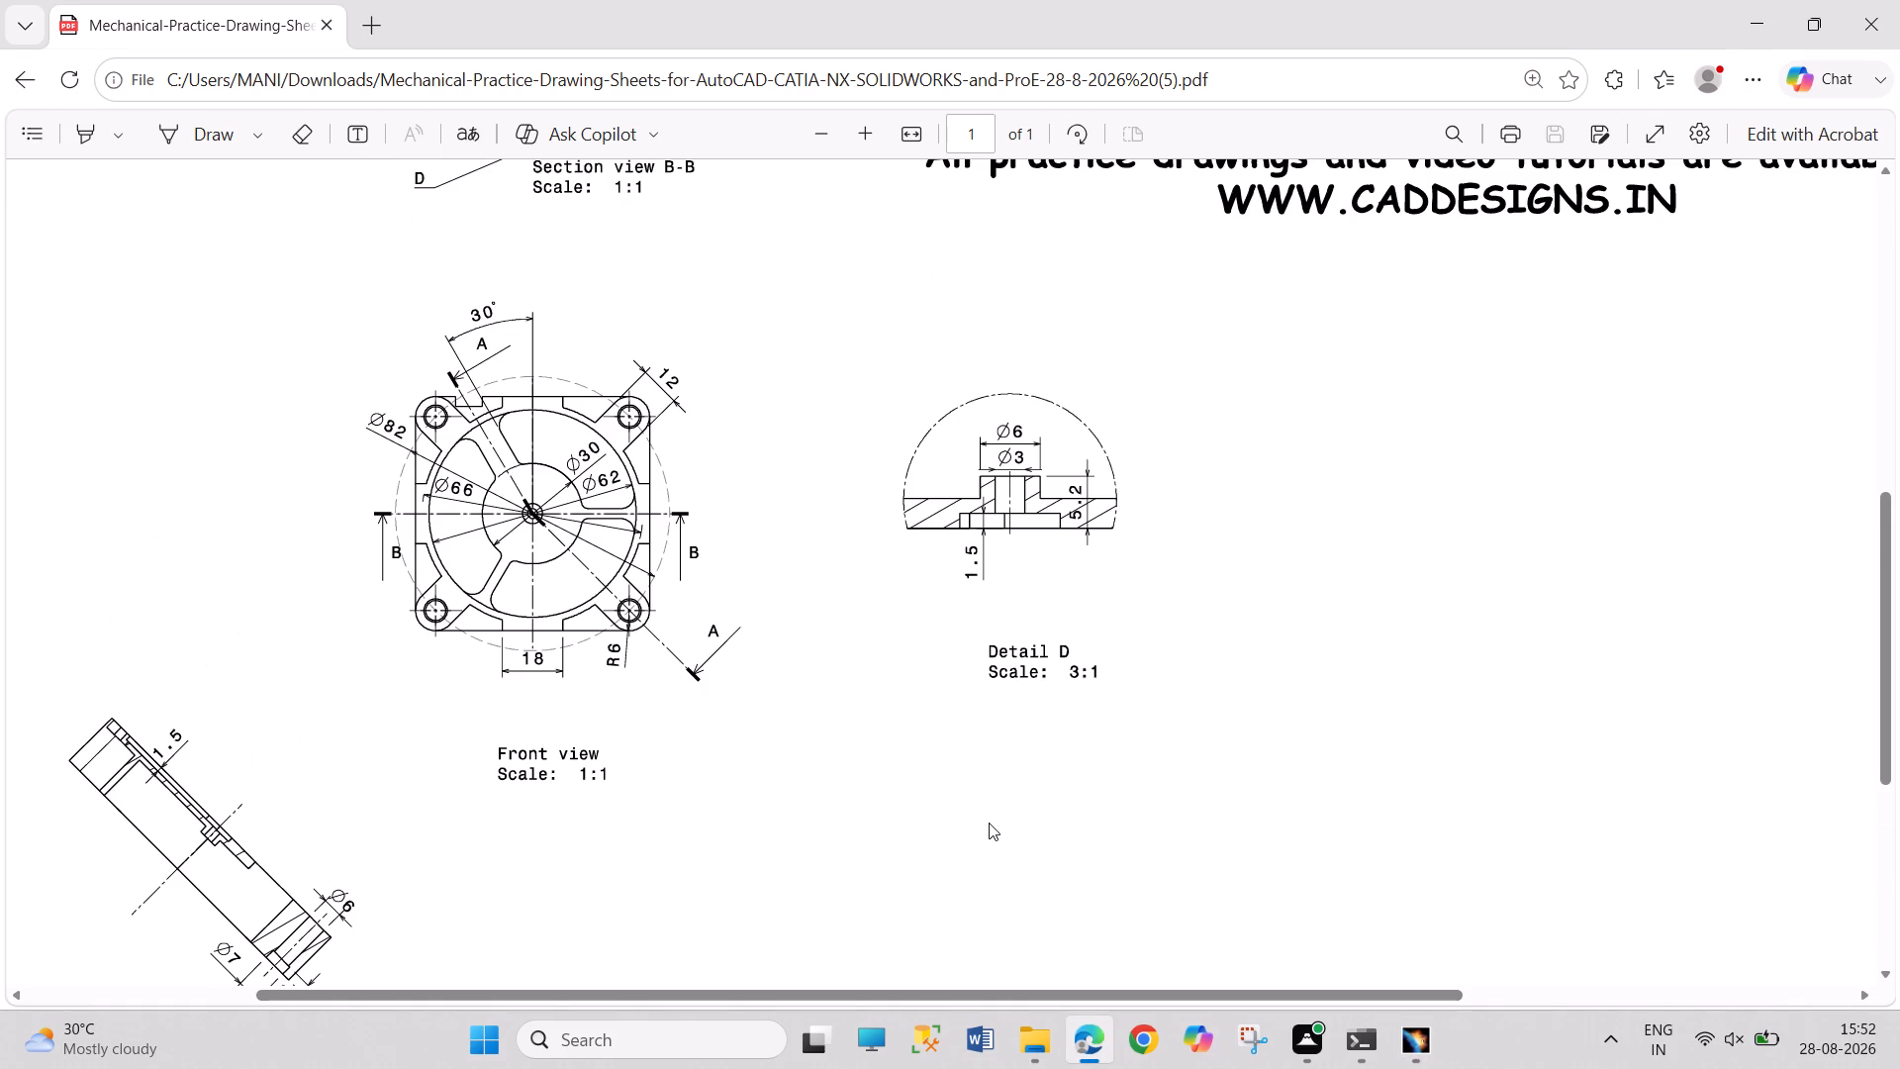
pyautogui.scroll(-1, 988, 823)
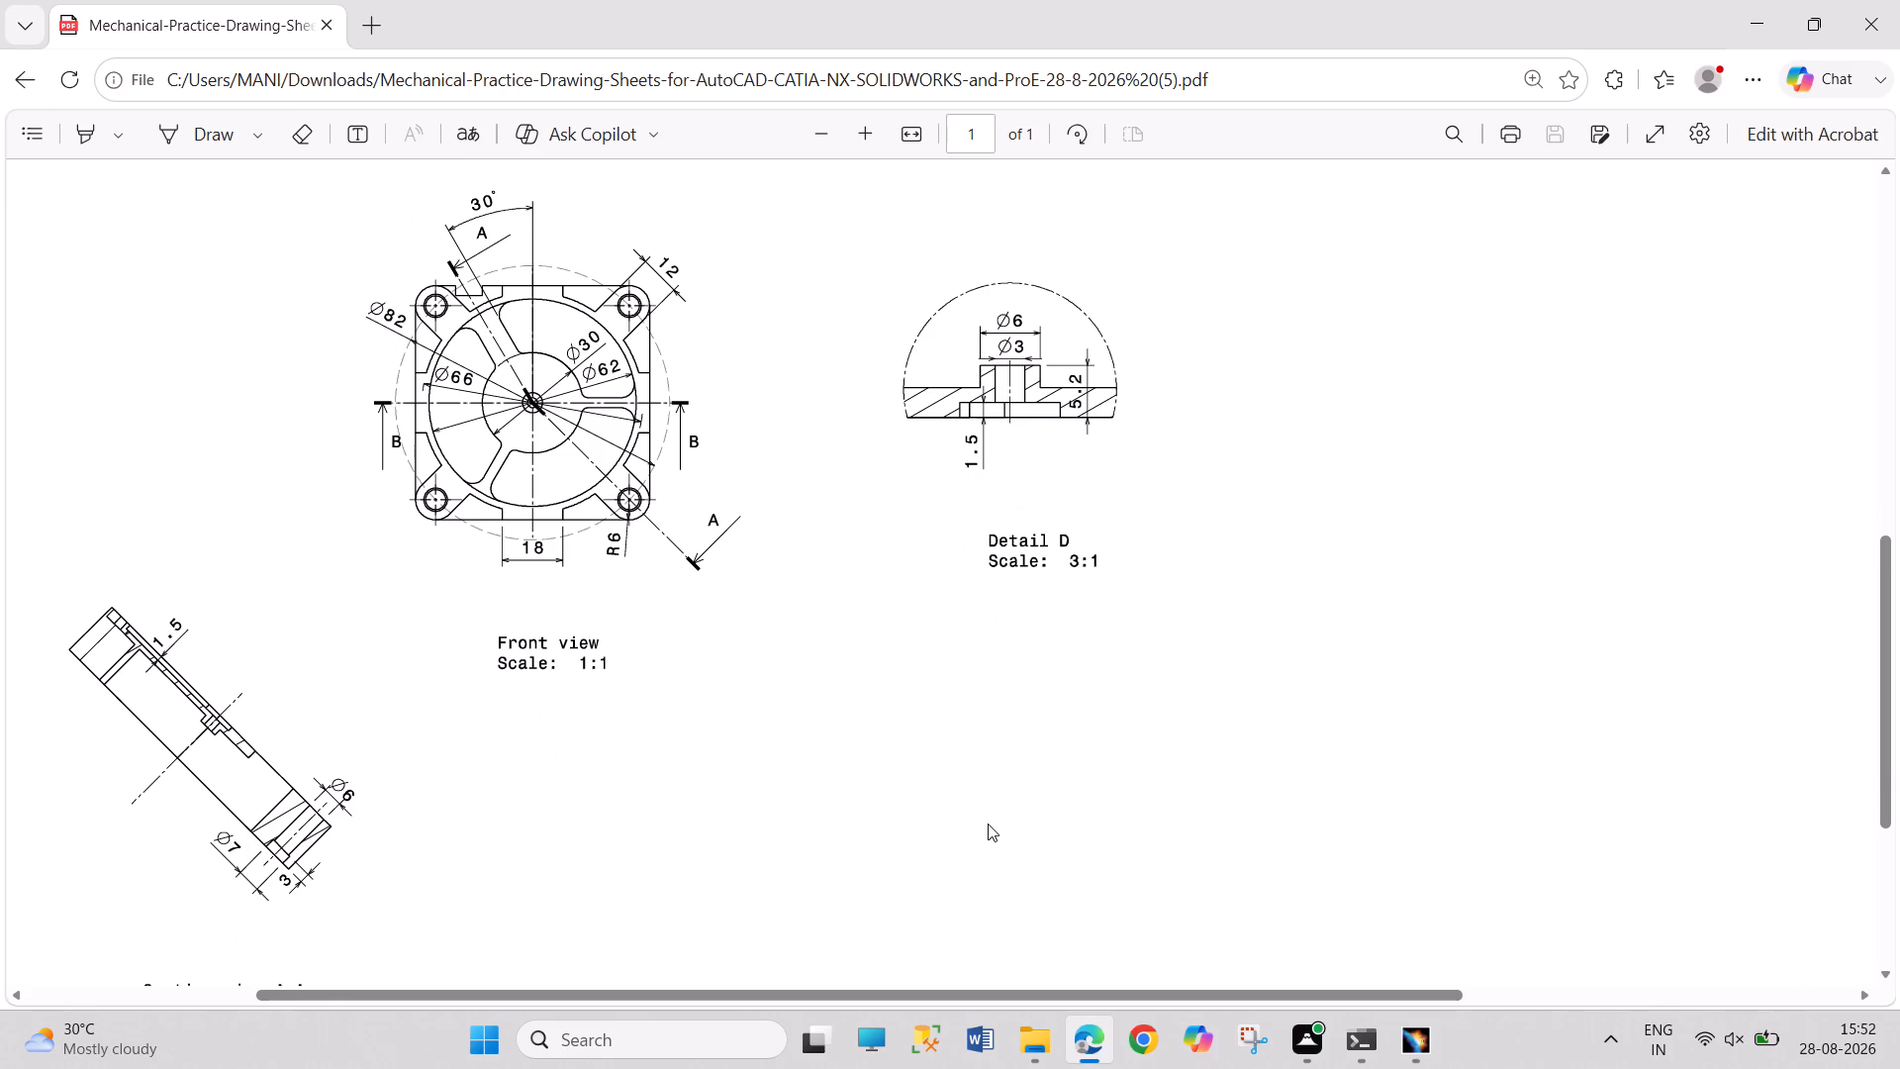
pyautogui.scroll(1, 988, 824)
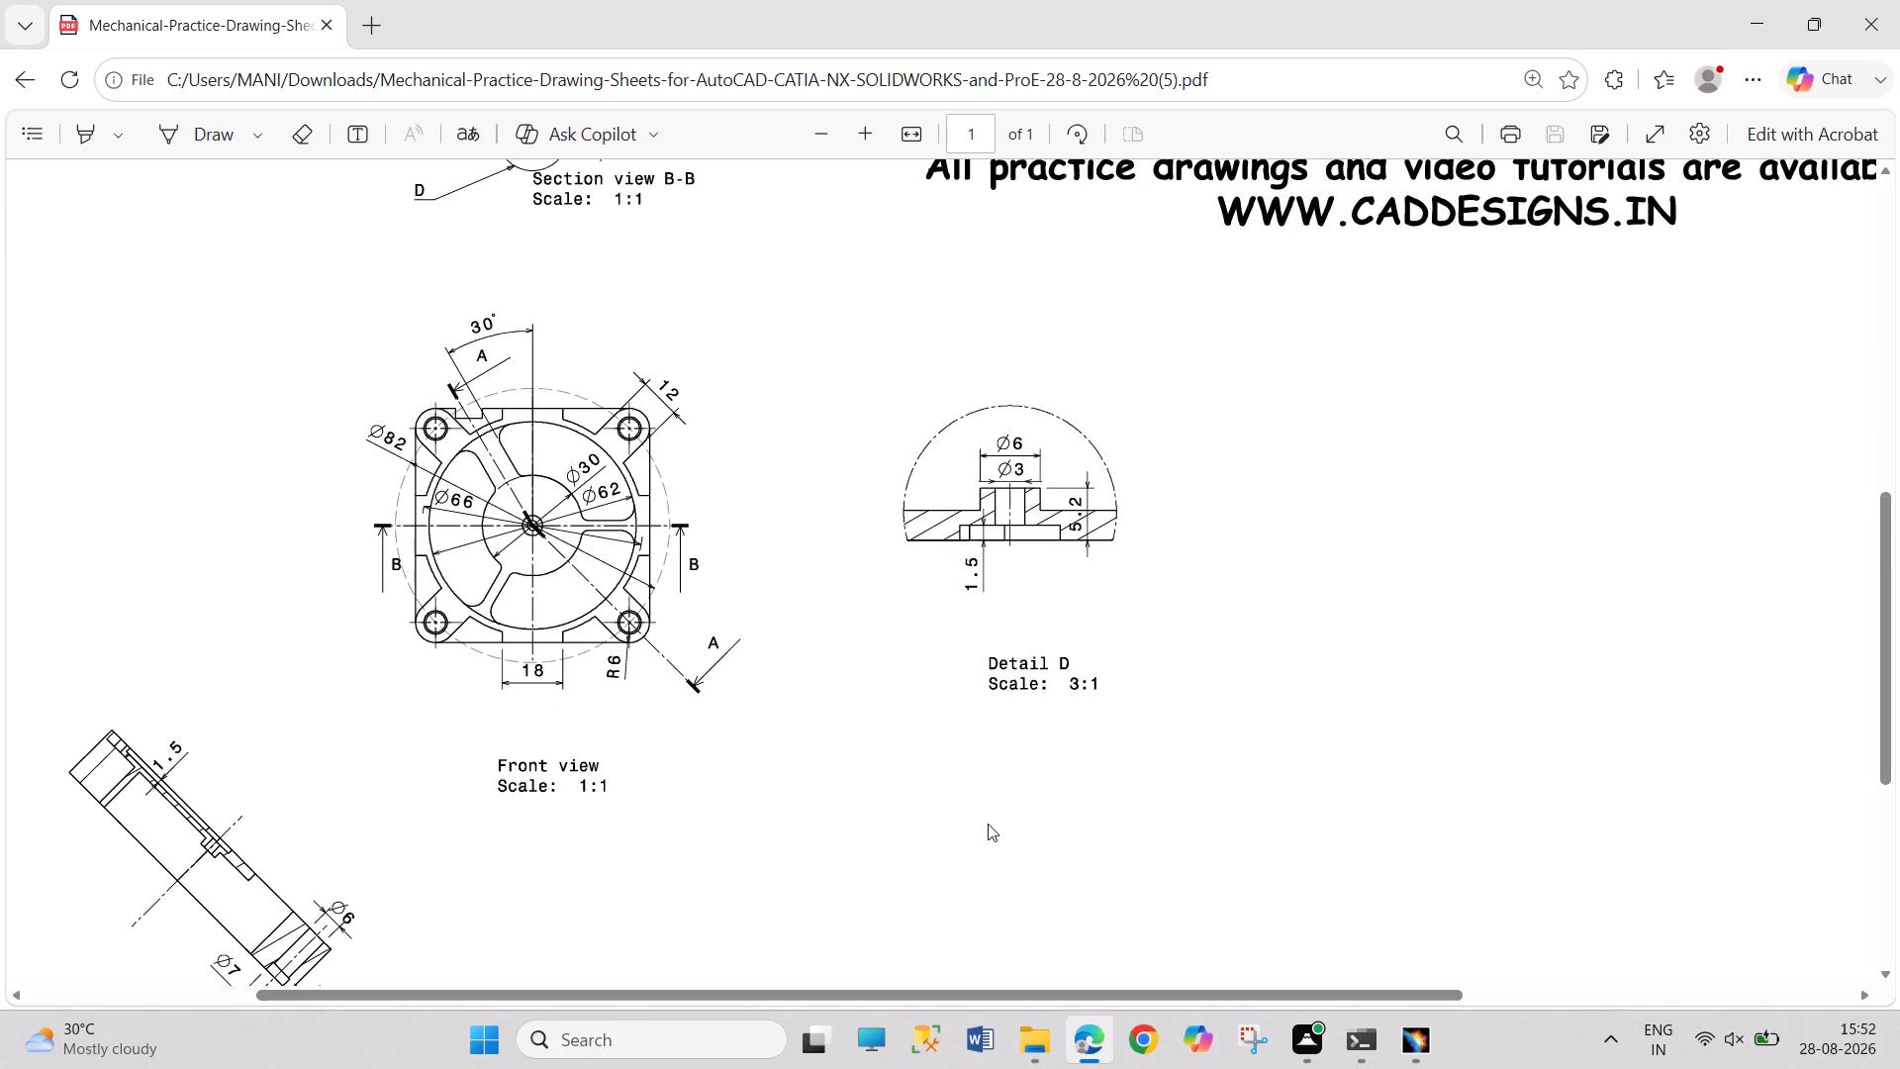
pyautogui.scroll(1, 988, 824)
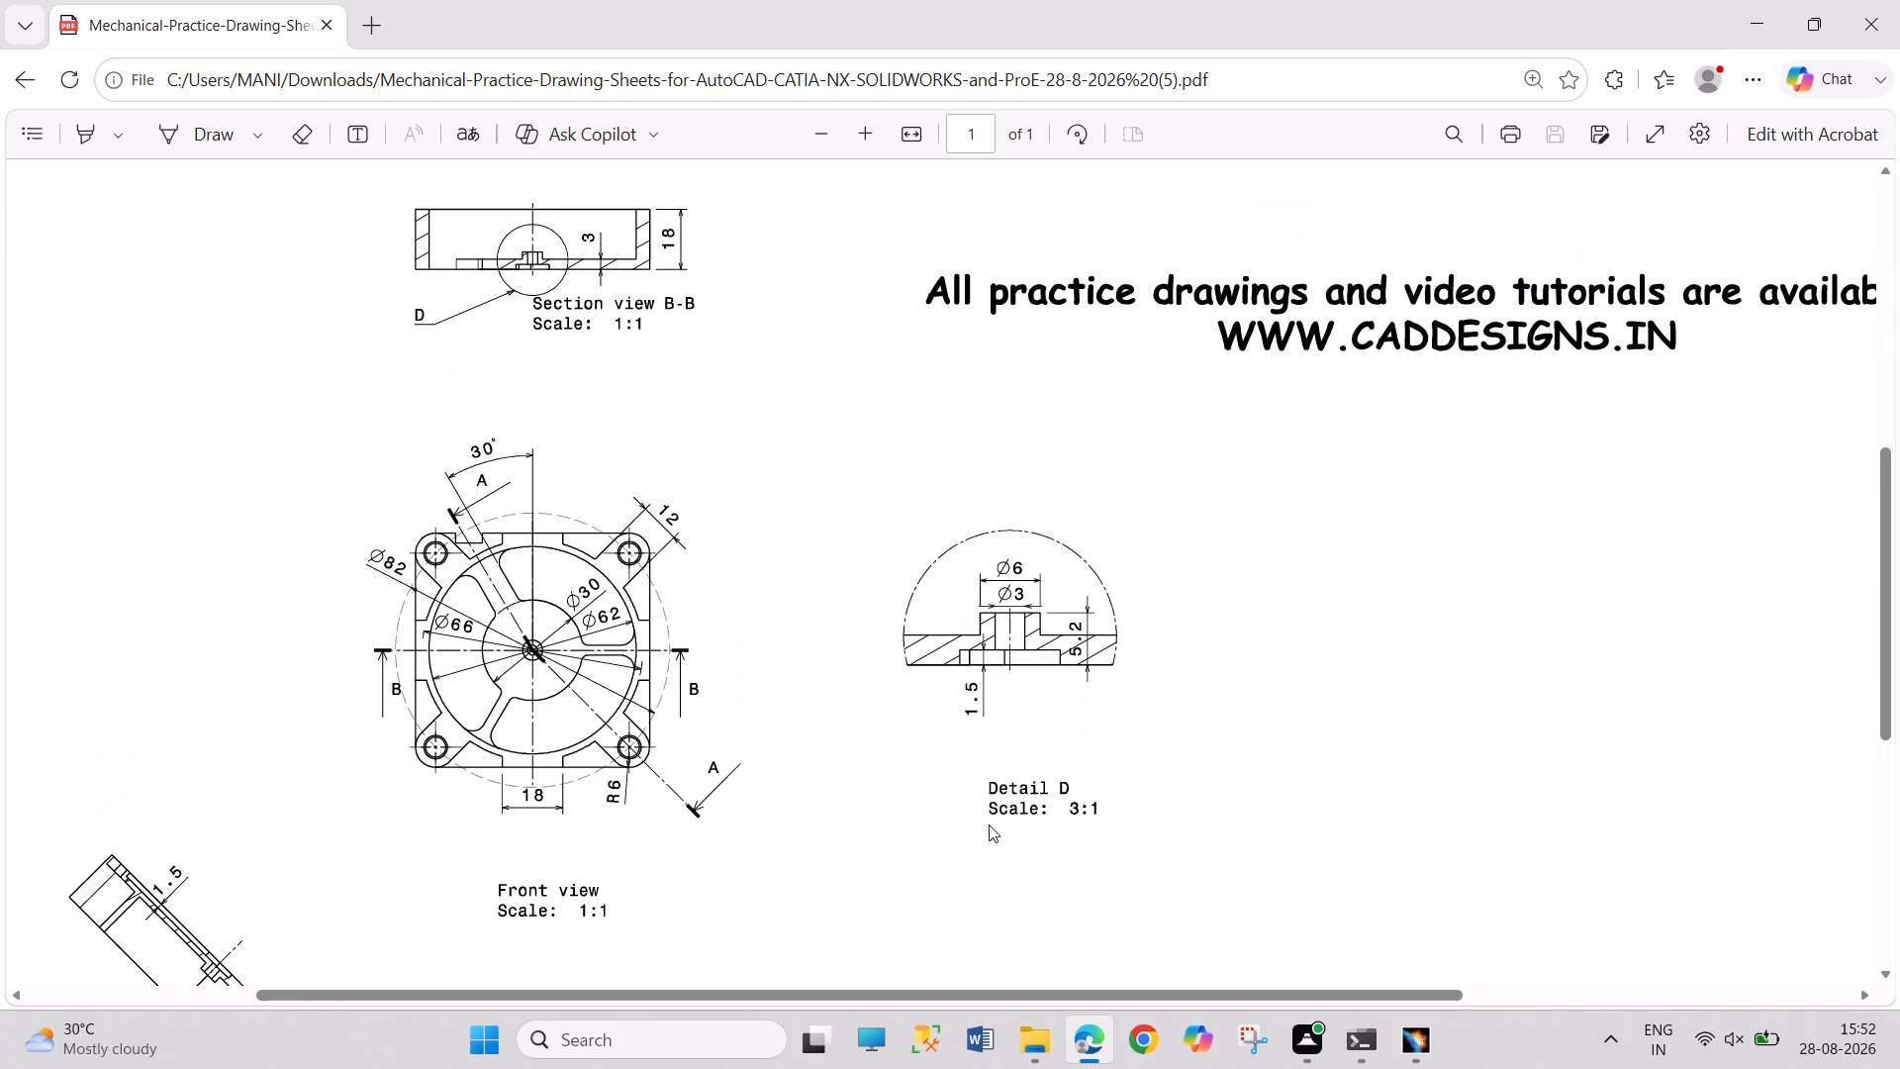
# Examine the PDF's section, front, detail and auxiliary views for the spoke and slot dimensions.
pyautogui.scroll(-2, 989, 825)
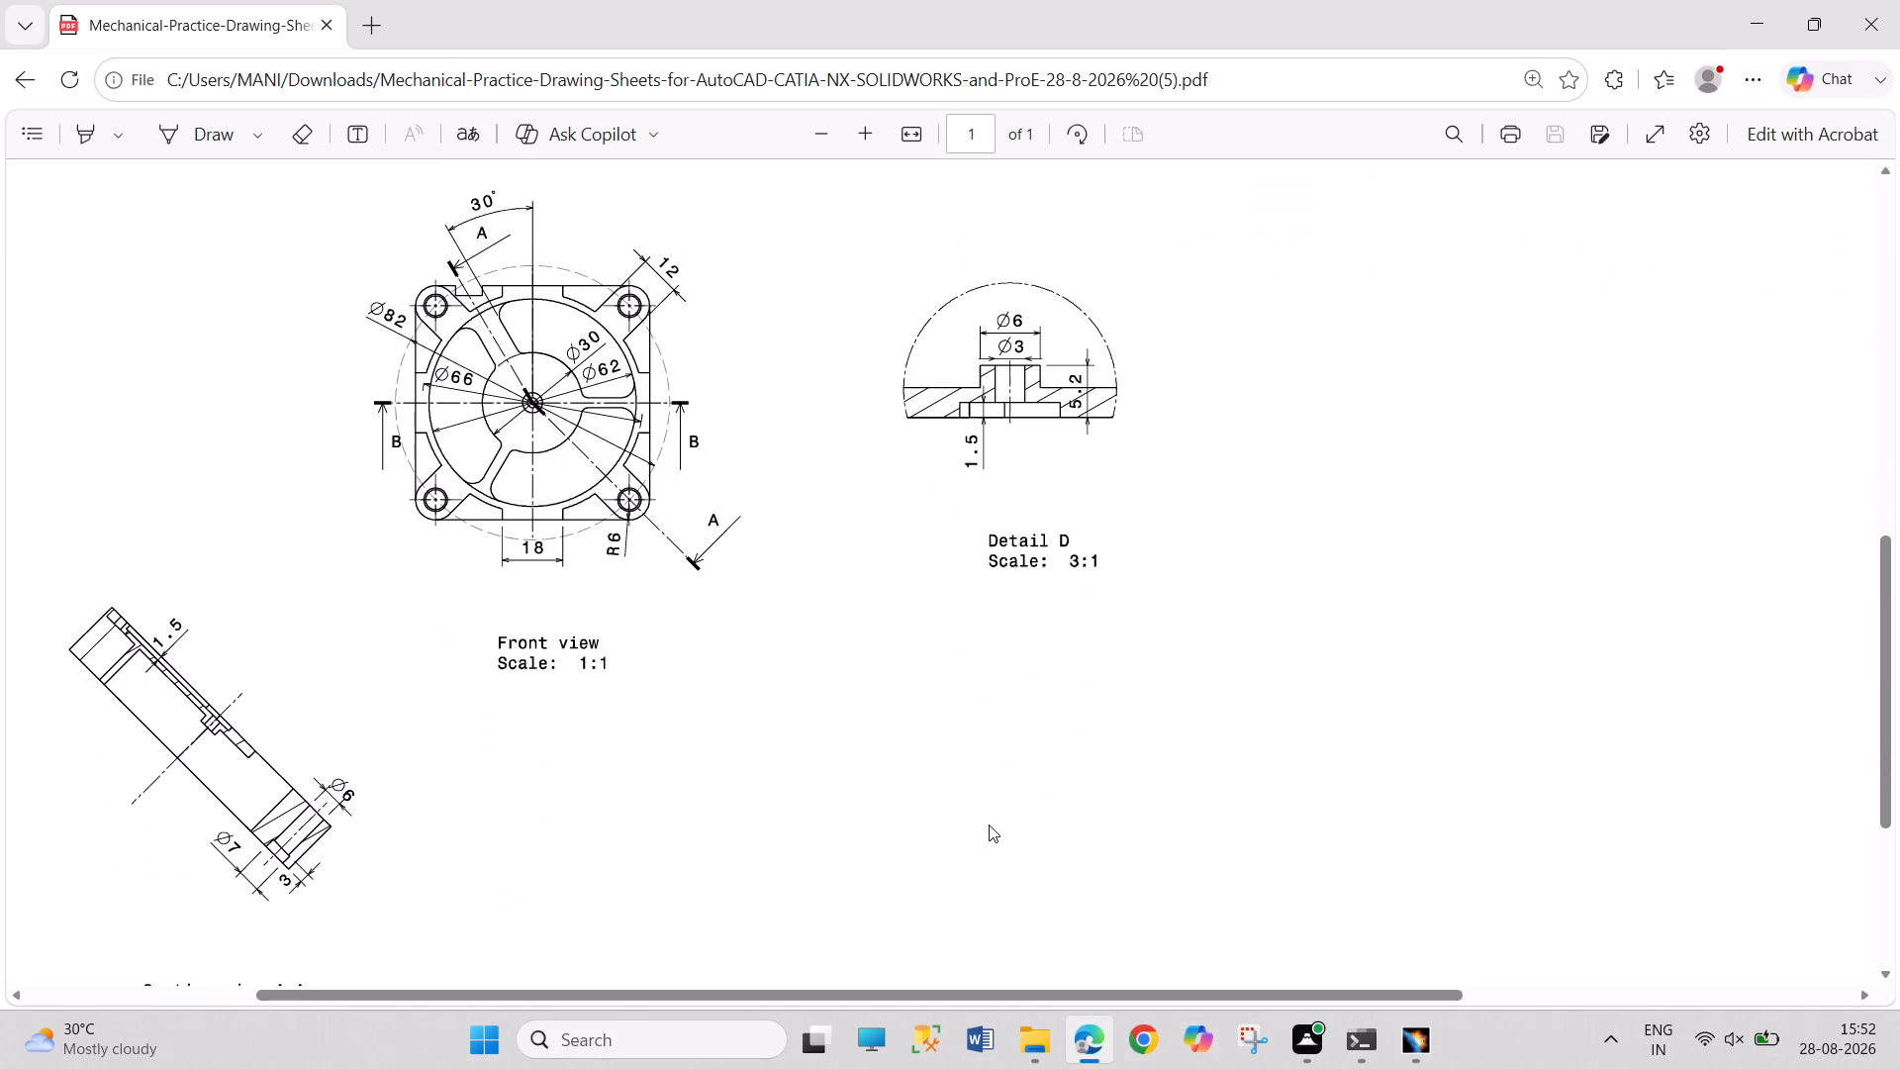
pyautogui.scroll(3, 989, 825)
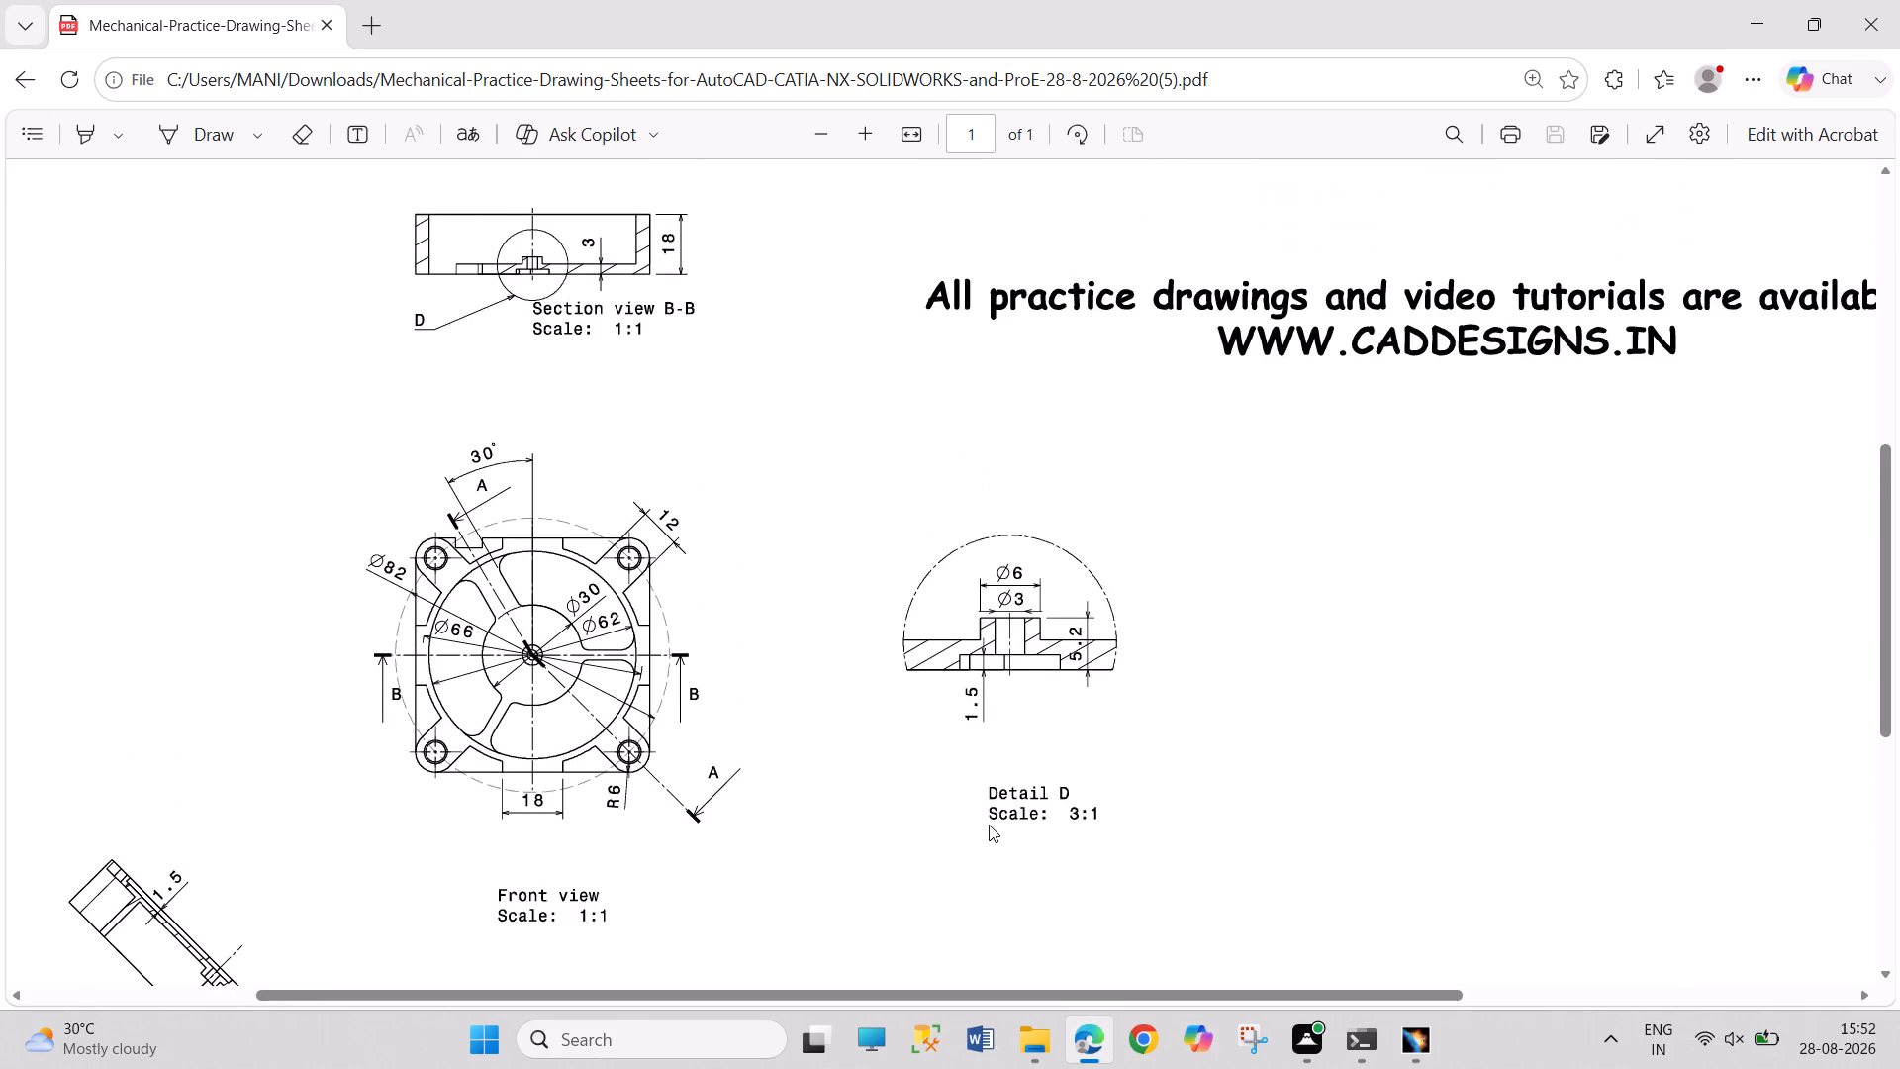
pyautogui.scroll(4, 989, 825)
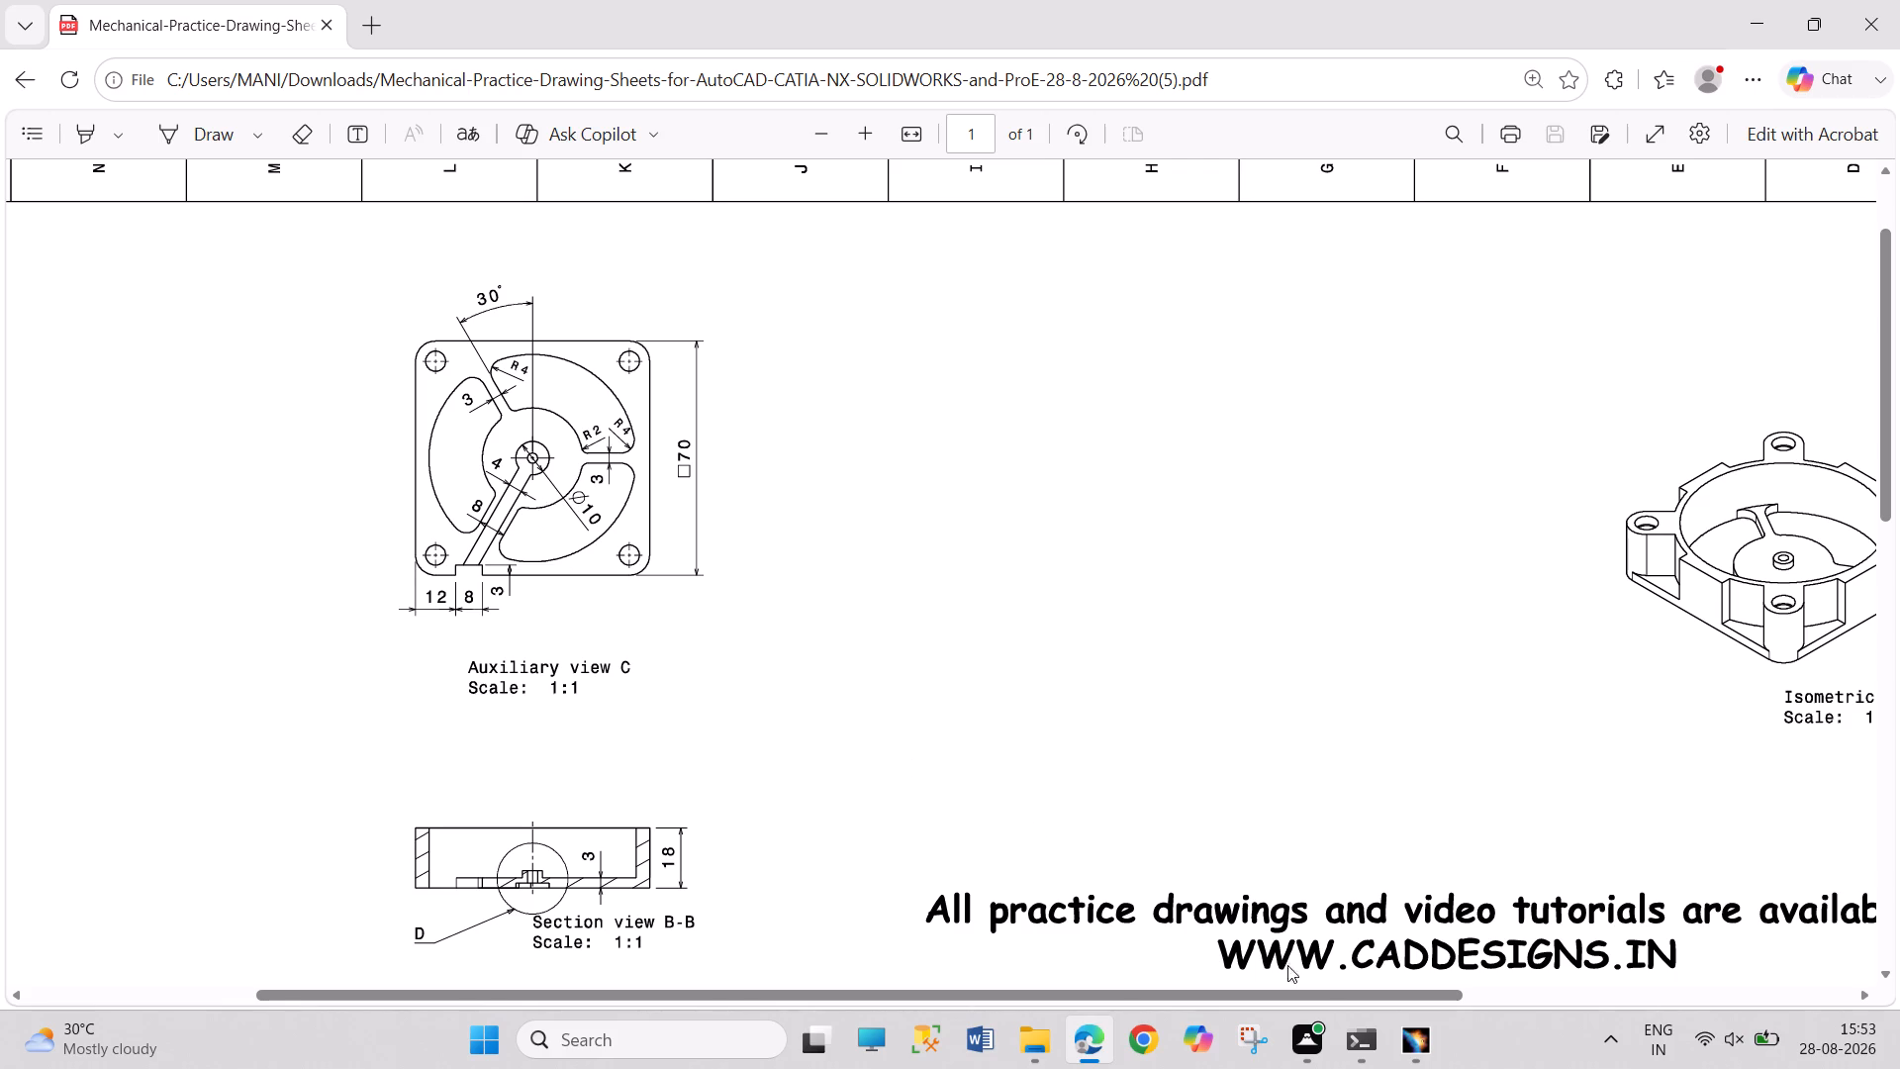
# Switch to CATIA and open the spoke sketch under Pad.4, Sketch.5, for editing.
pyautogui.click(1412, 1048)
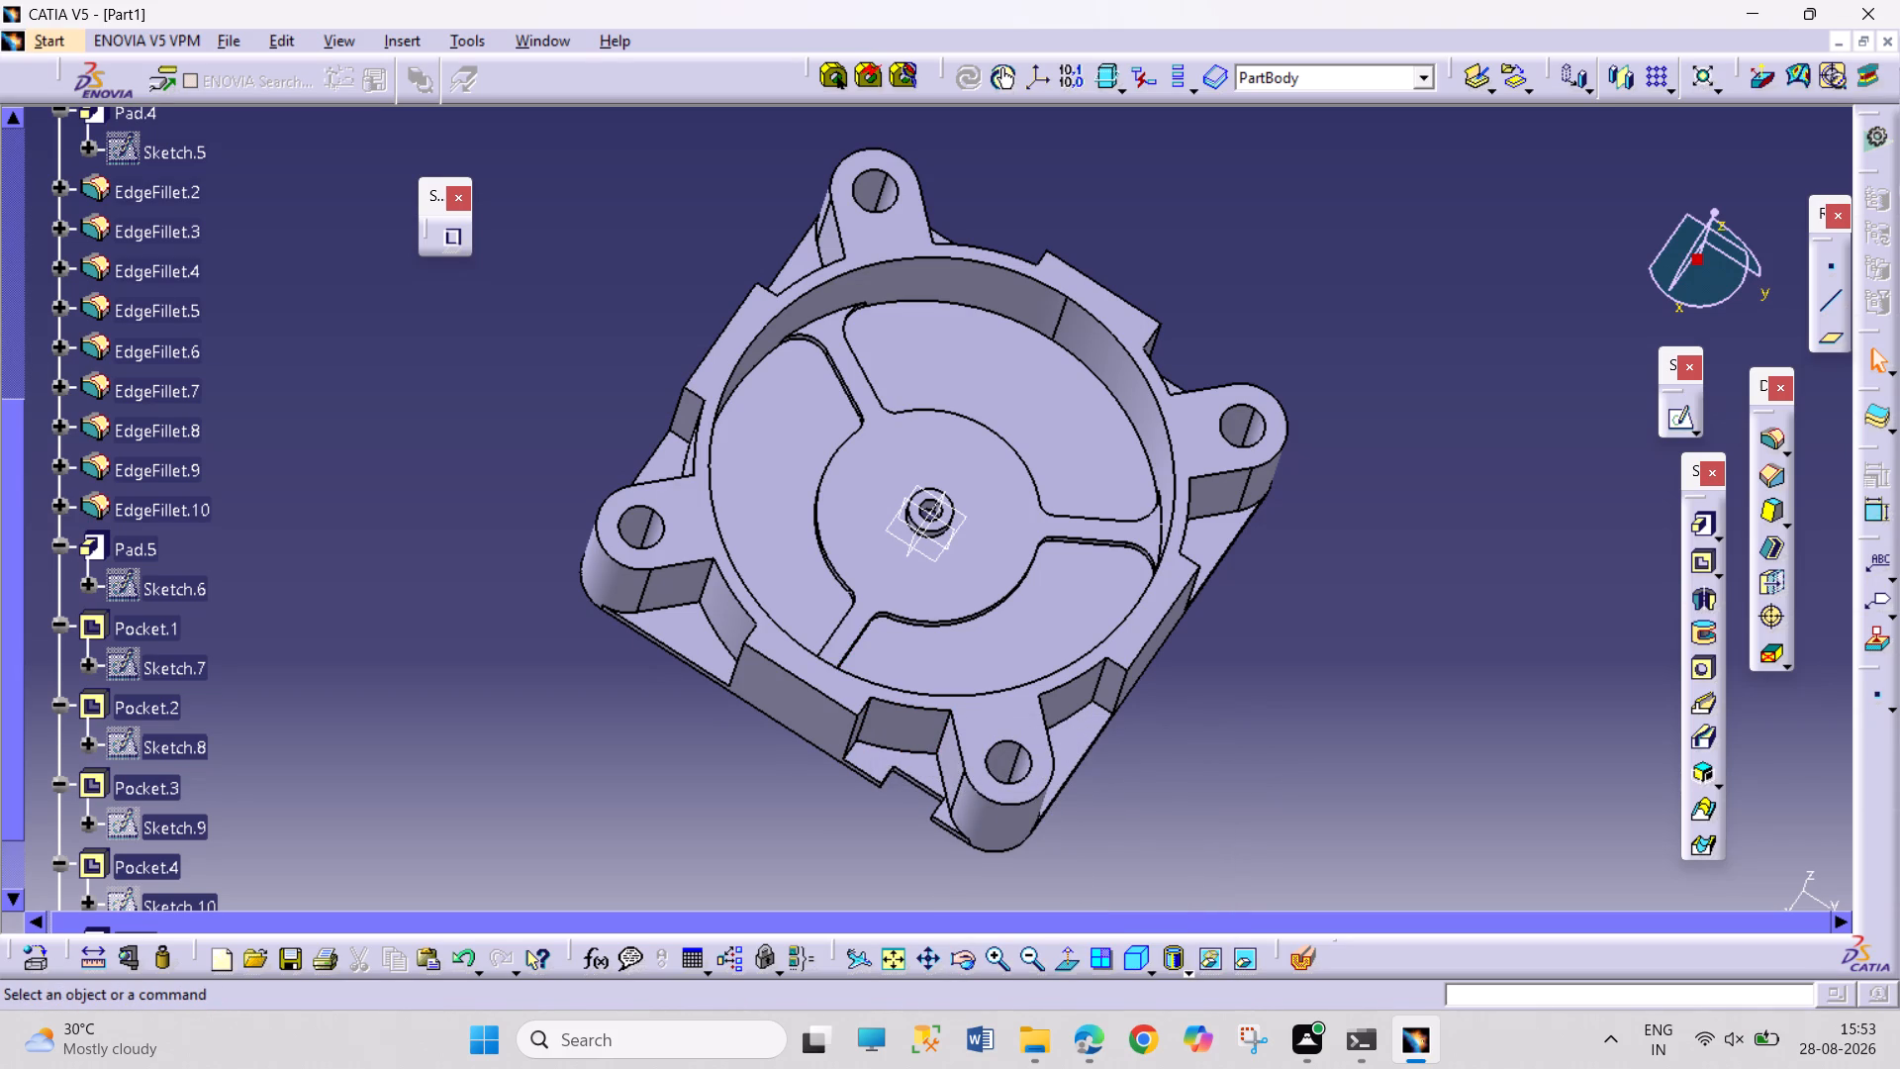
pyautogui.scroll(1, 183, 662)
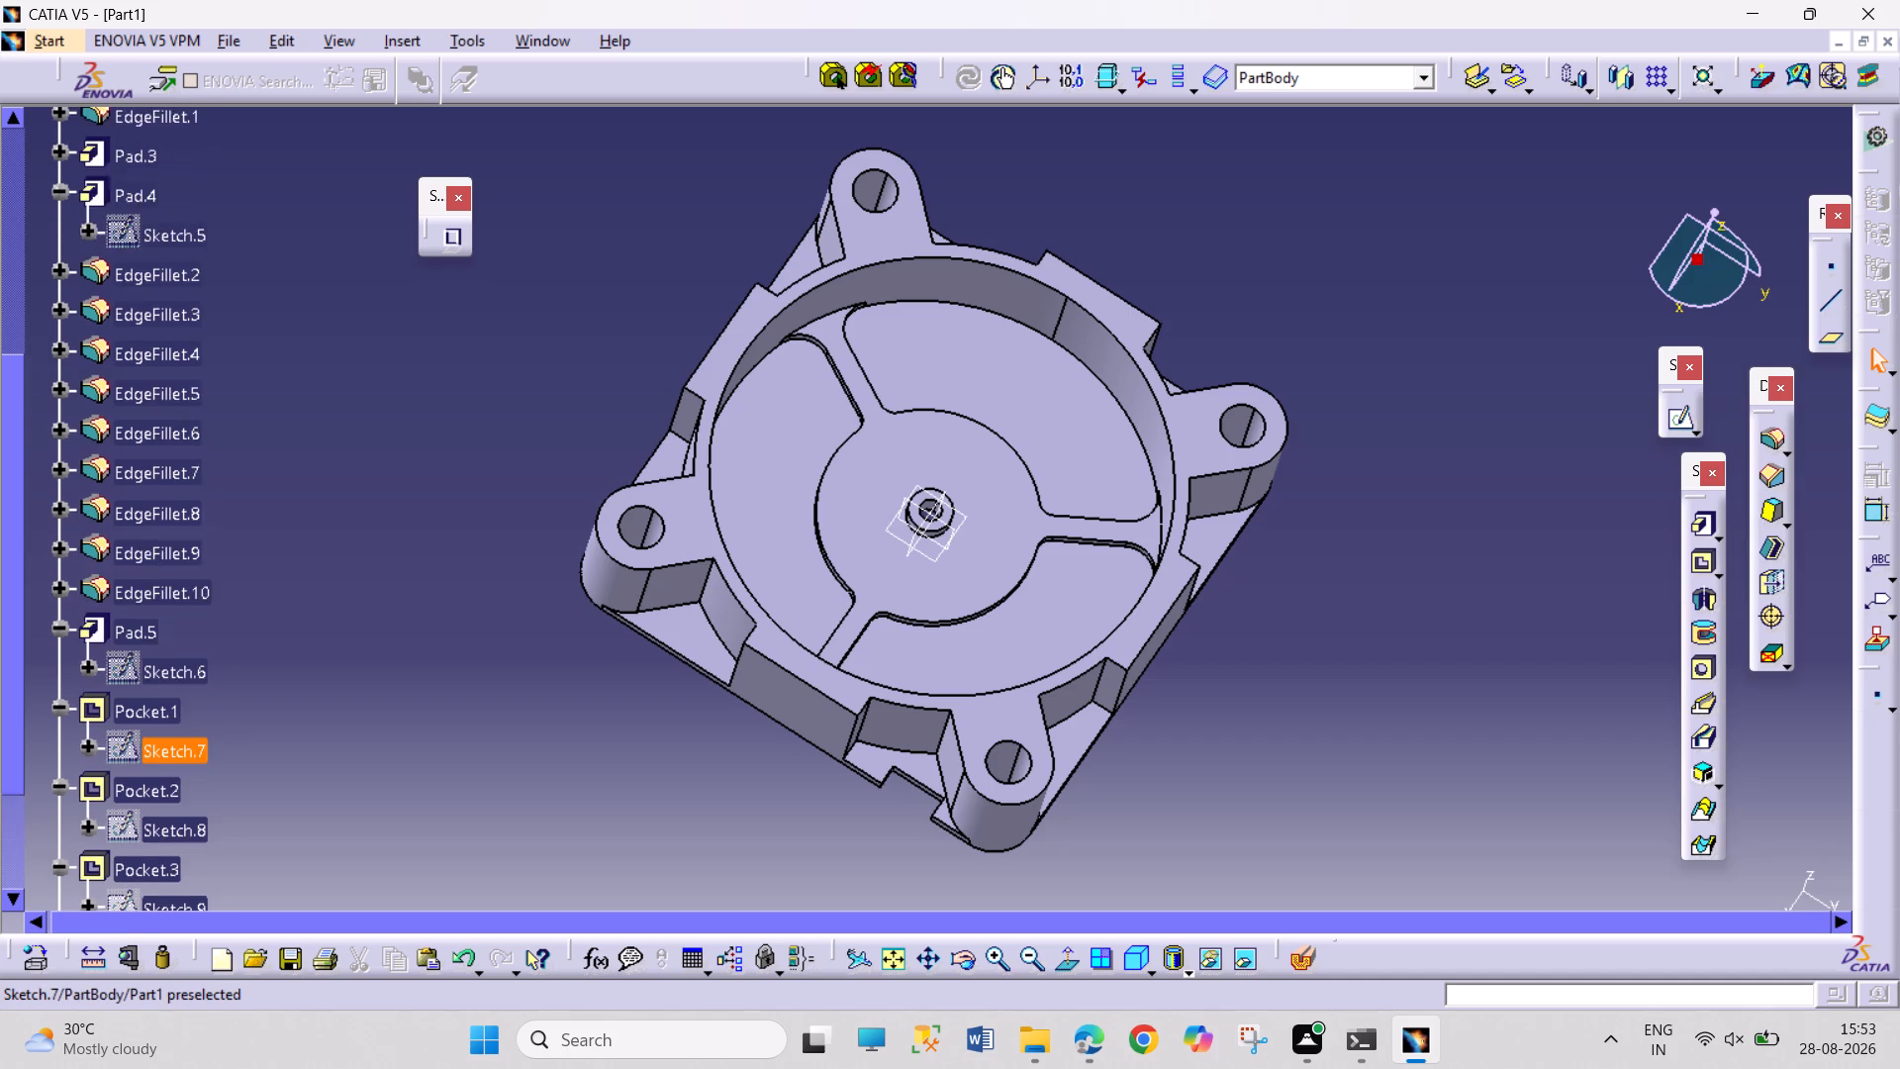
pyautogui.scroll(4, 183, 662)
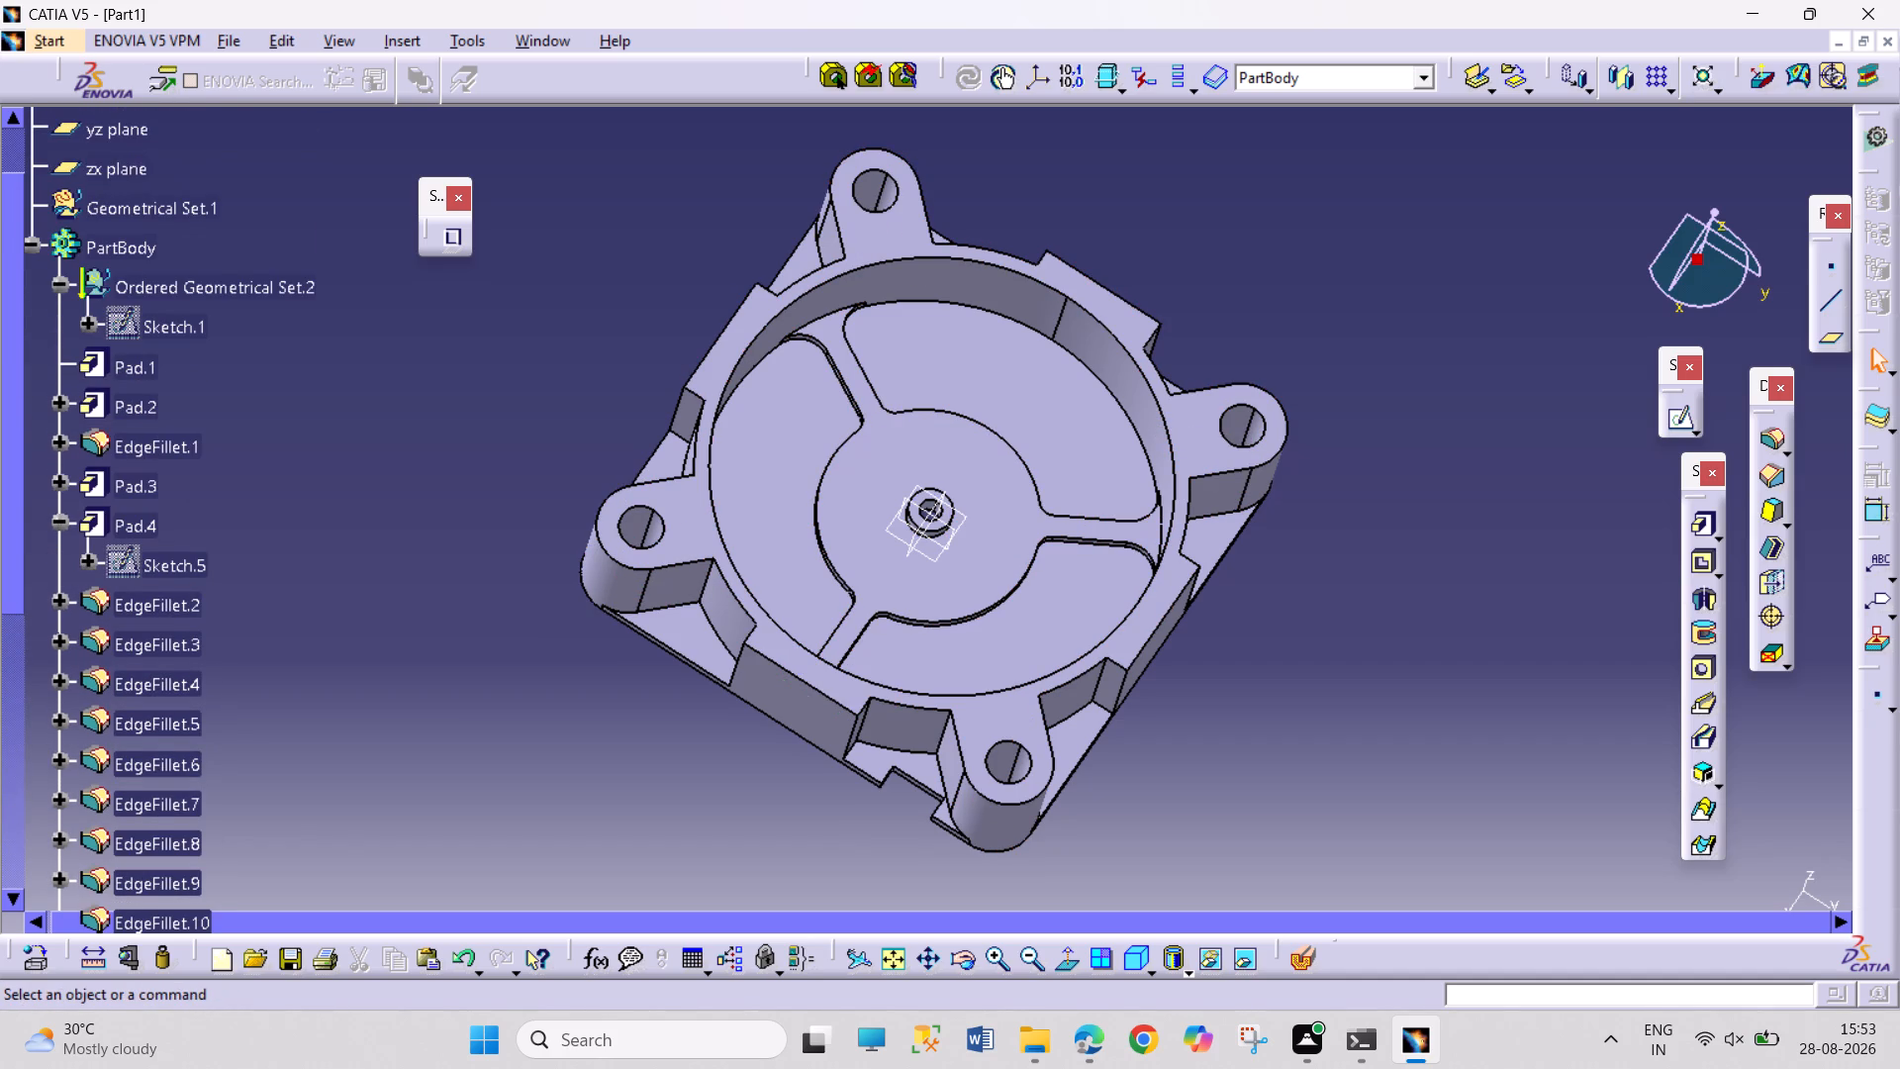
pyautogui.doubleClick(143, 555)
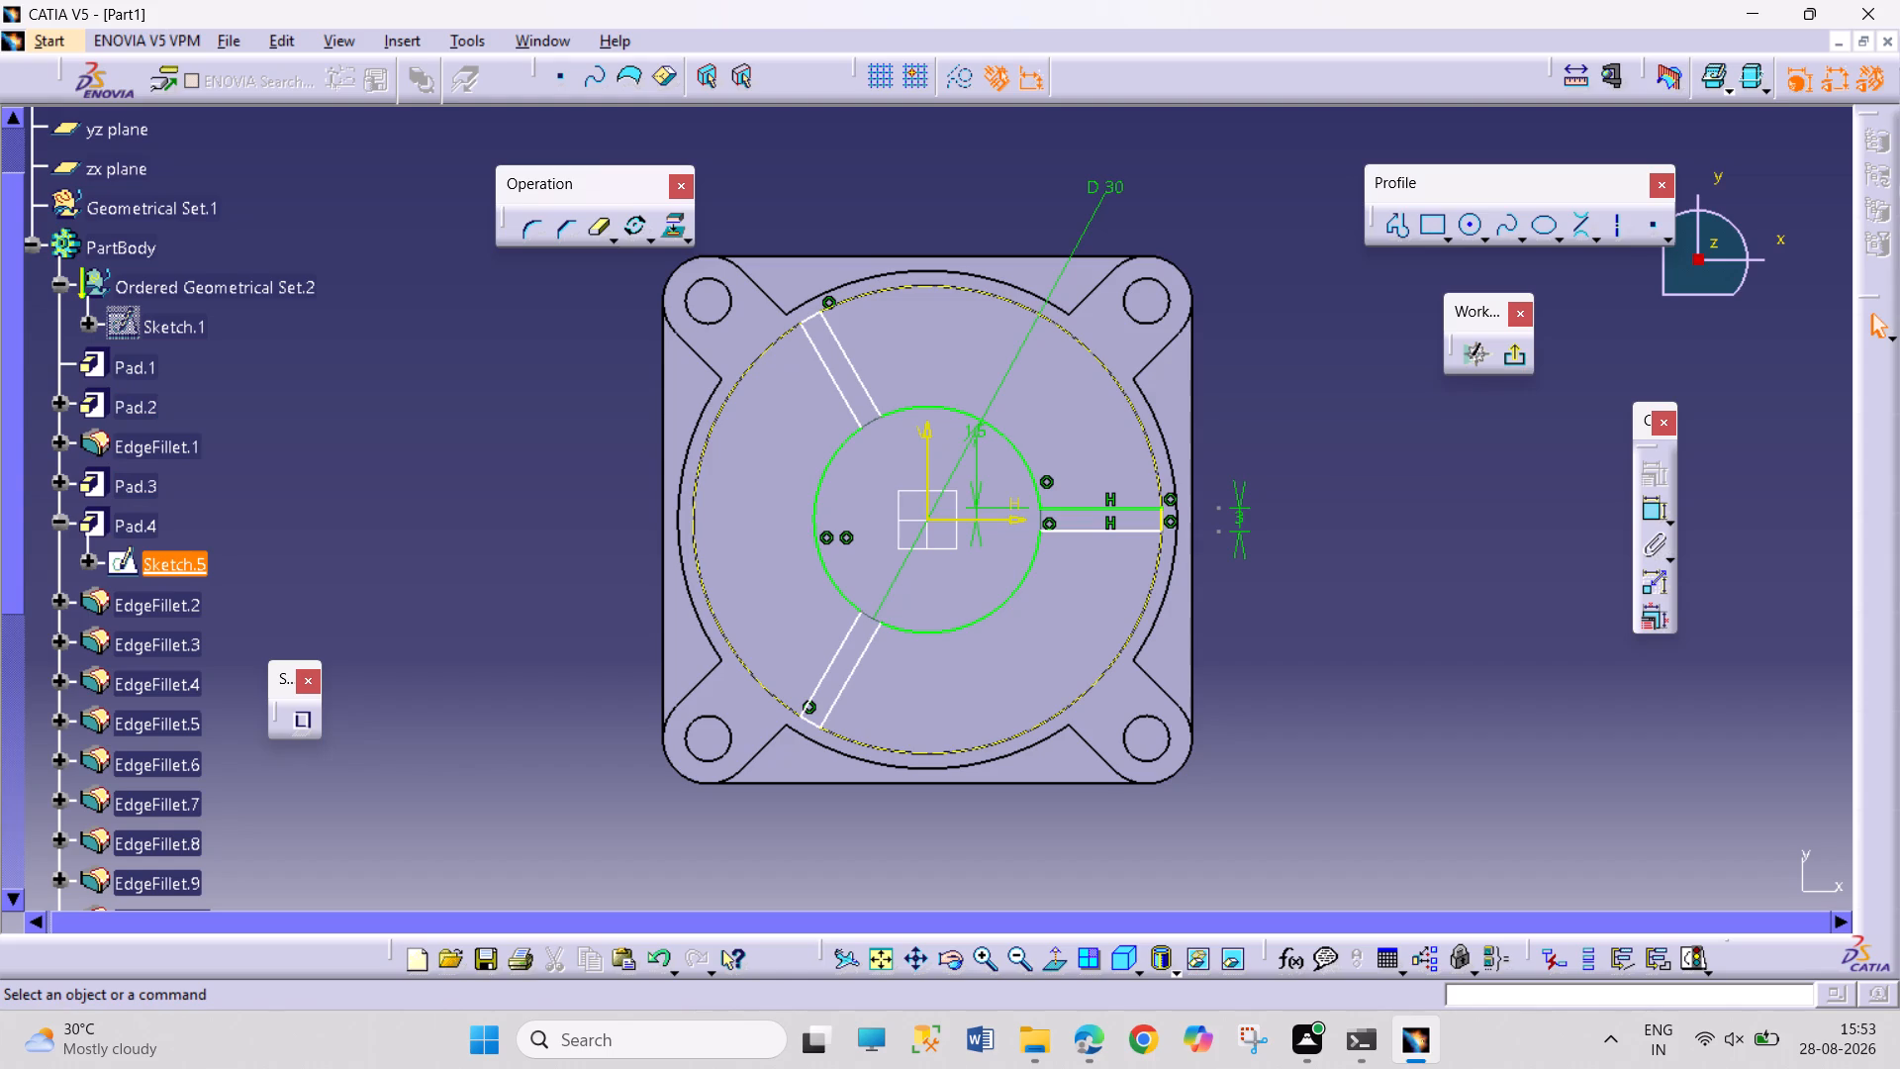
pyautogui.scroll(-3, 127, 735)
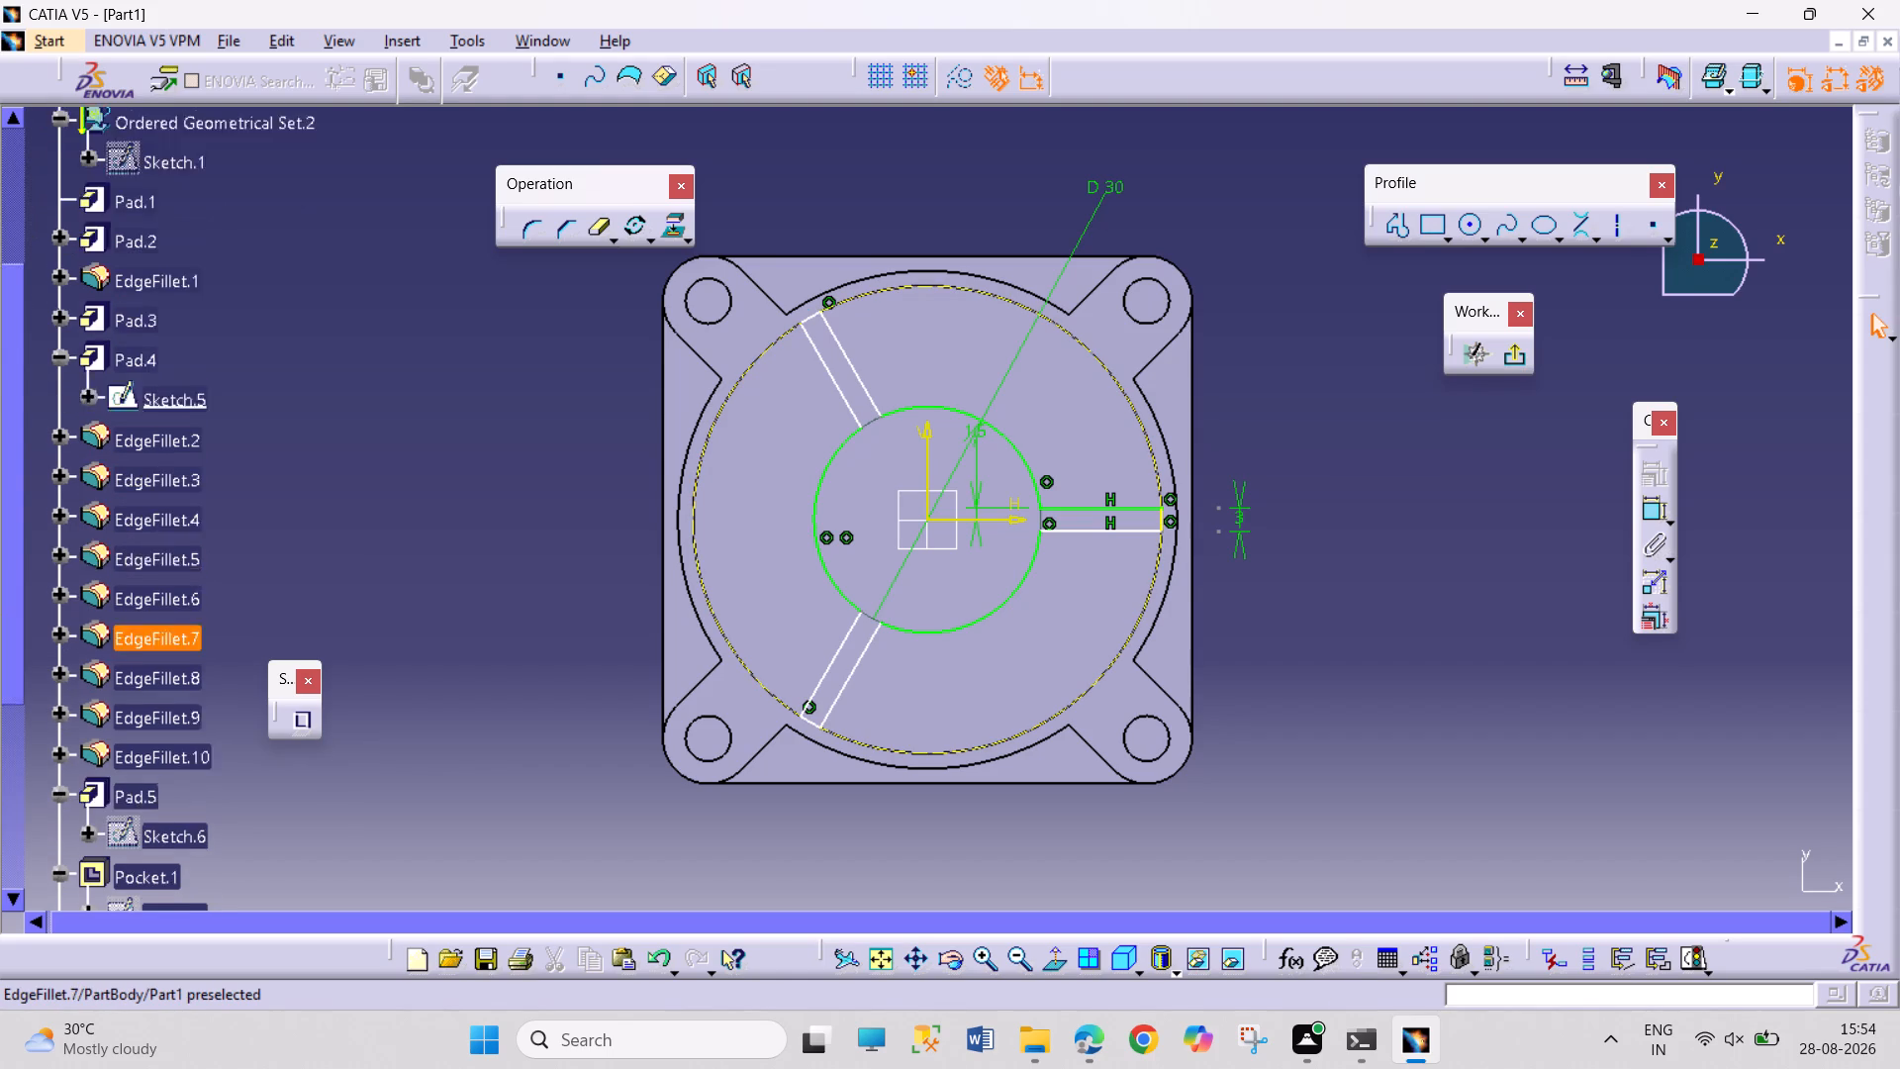
pyautogui.scroll(-2, 129, 736)
pyautogui.scroll(-4, 139, 862)
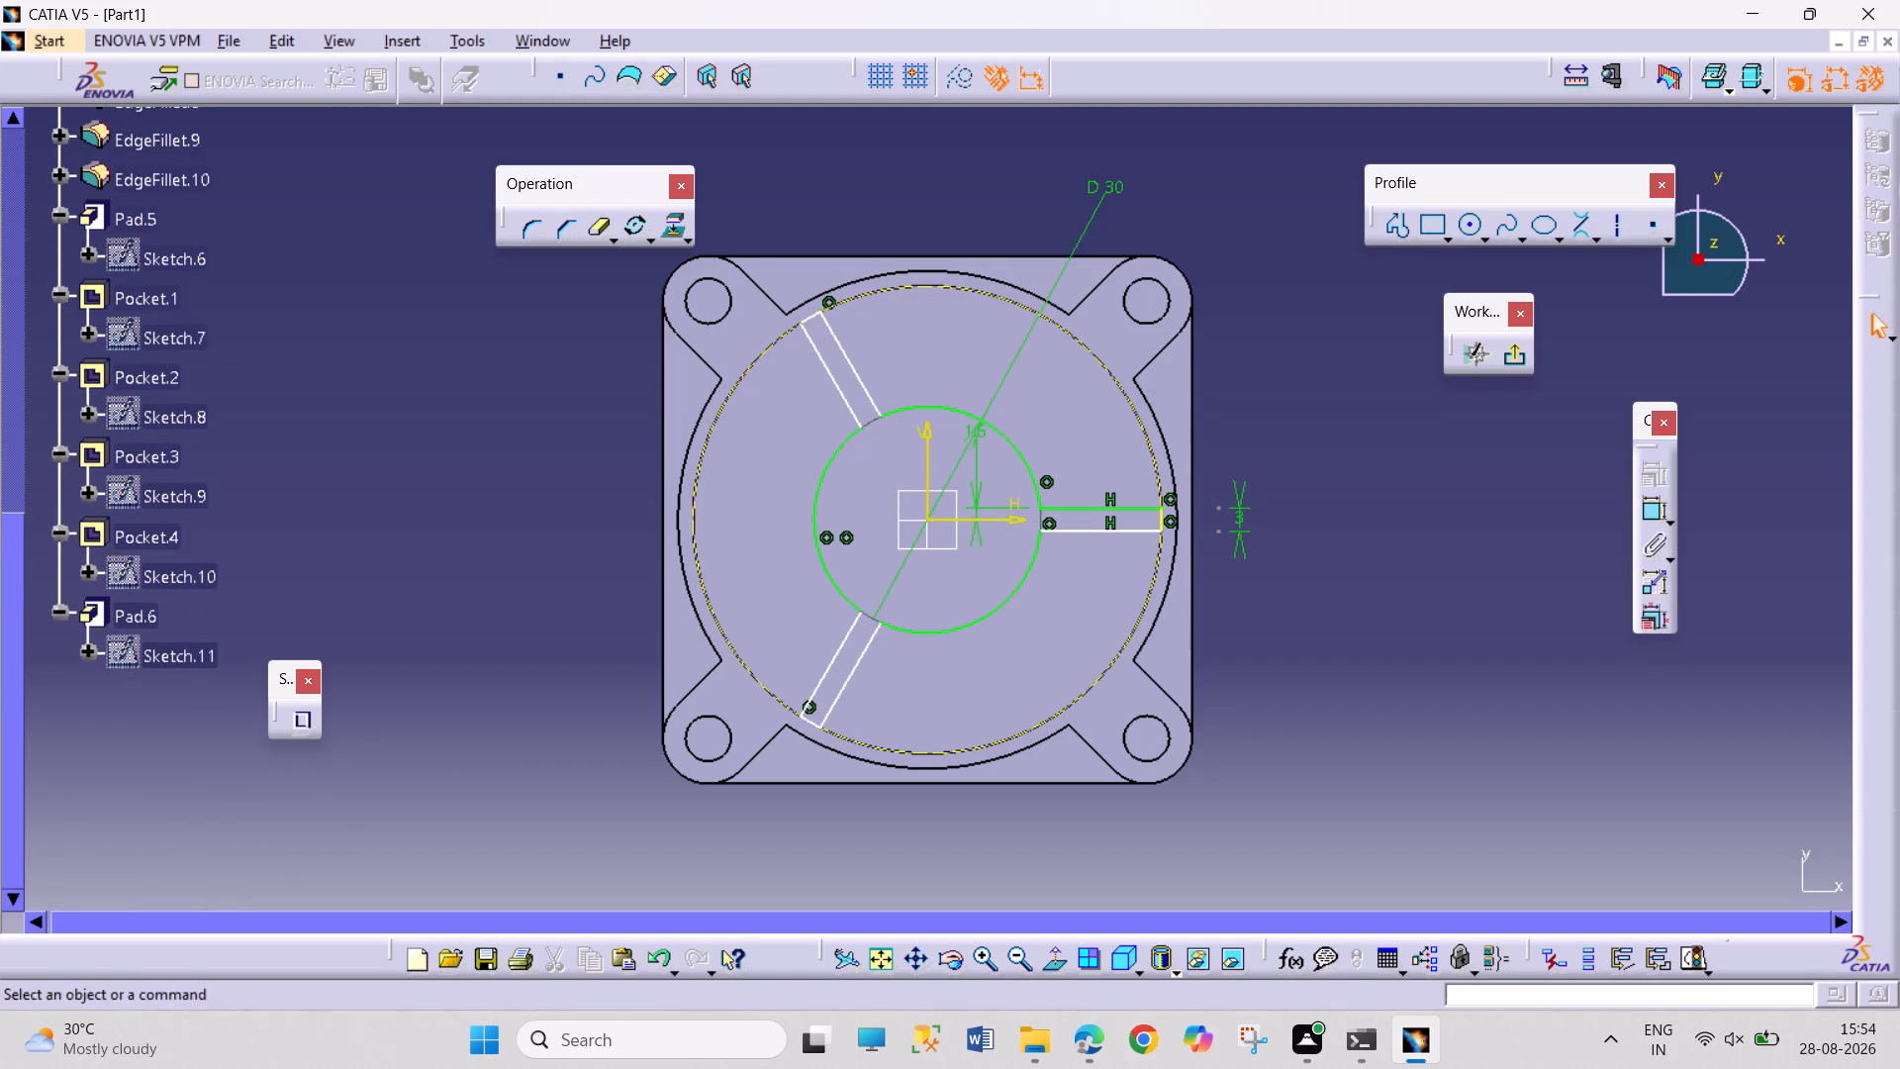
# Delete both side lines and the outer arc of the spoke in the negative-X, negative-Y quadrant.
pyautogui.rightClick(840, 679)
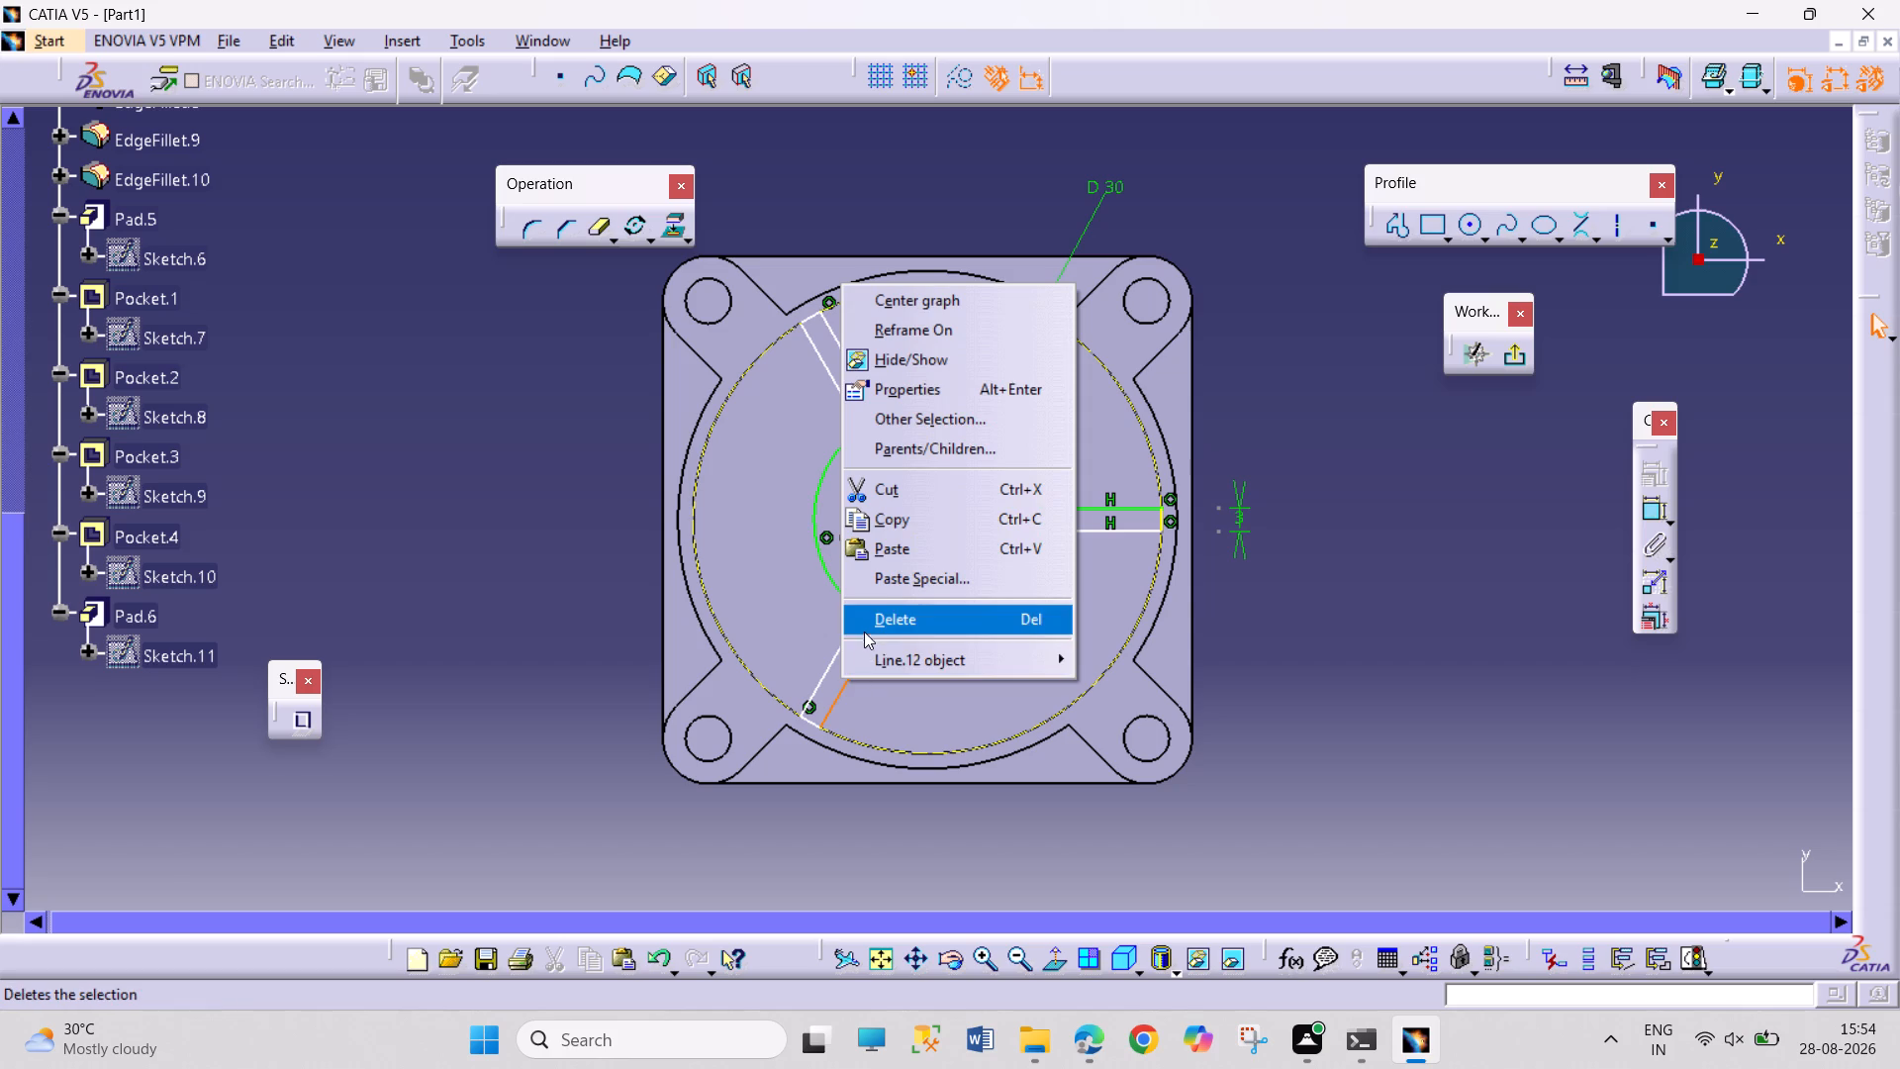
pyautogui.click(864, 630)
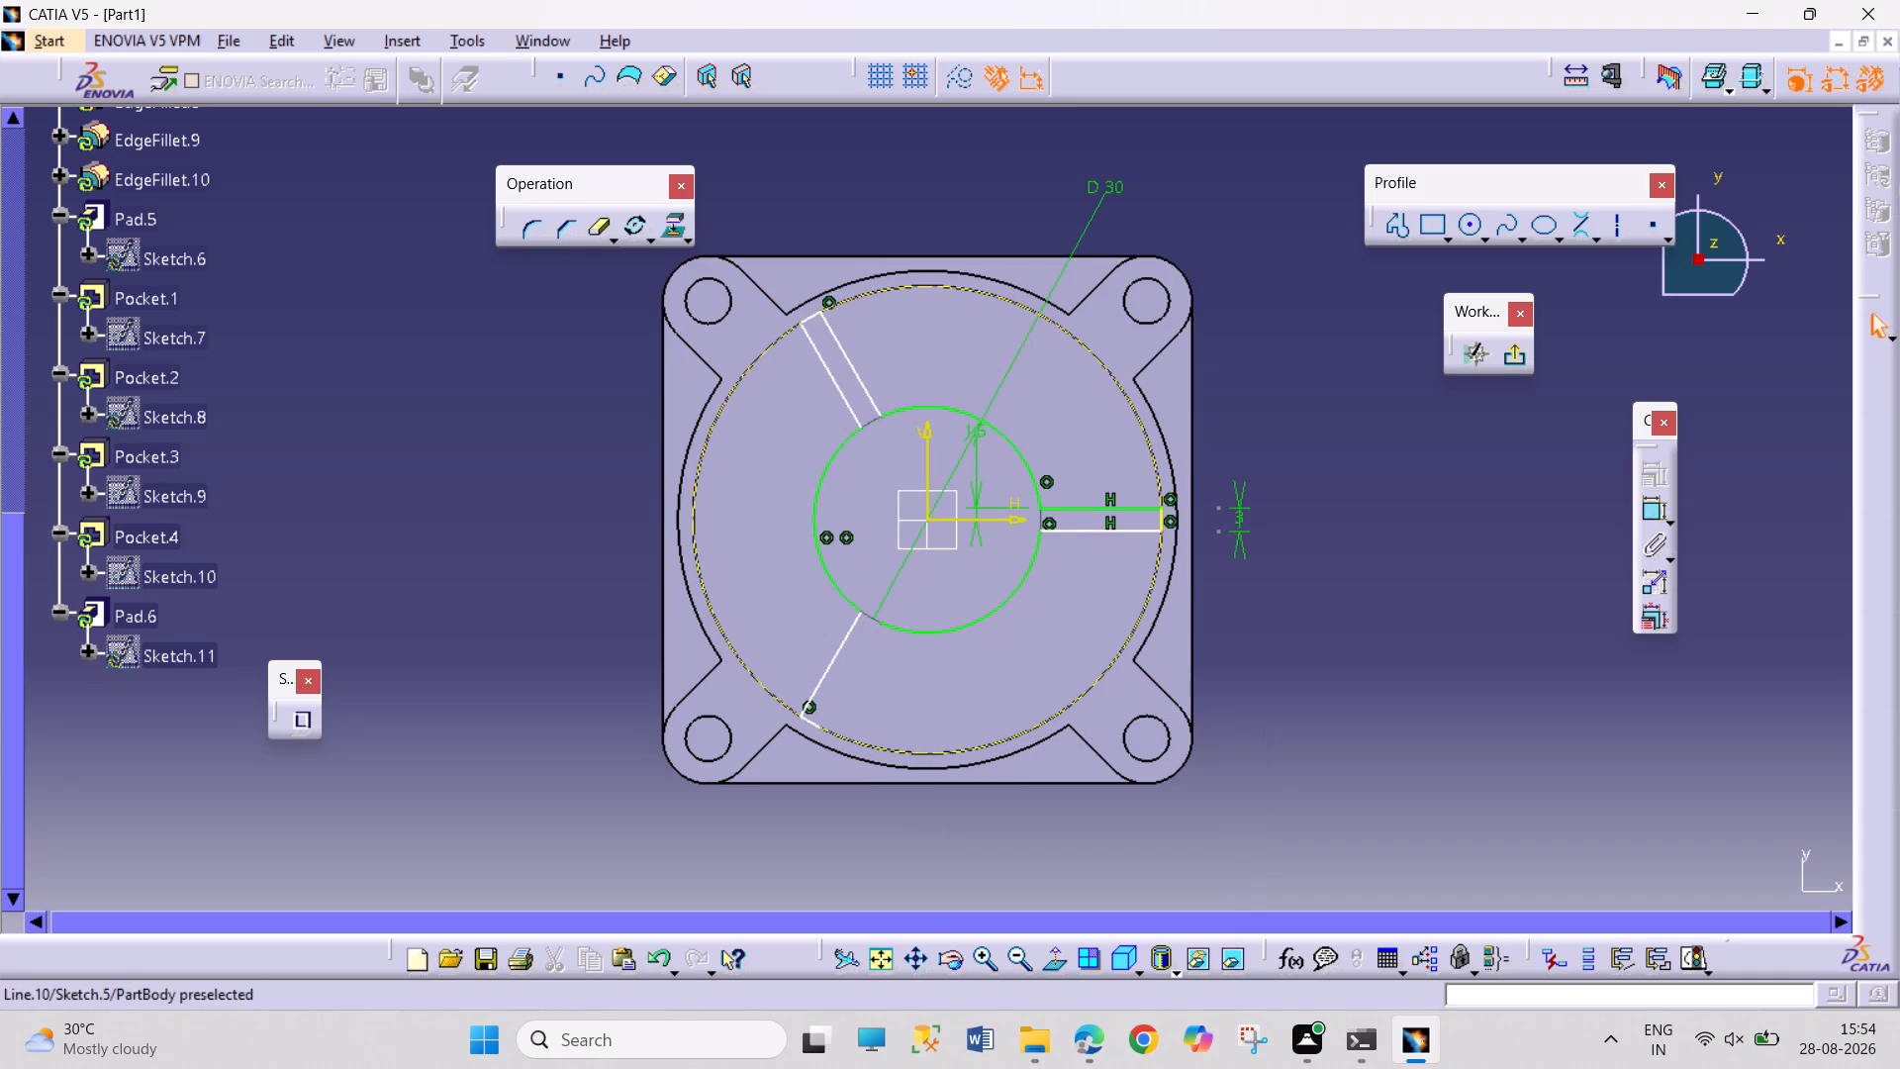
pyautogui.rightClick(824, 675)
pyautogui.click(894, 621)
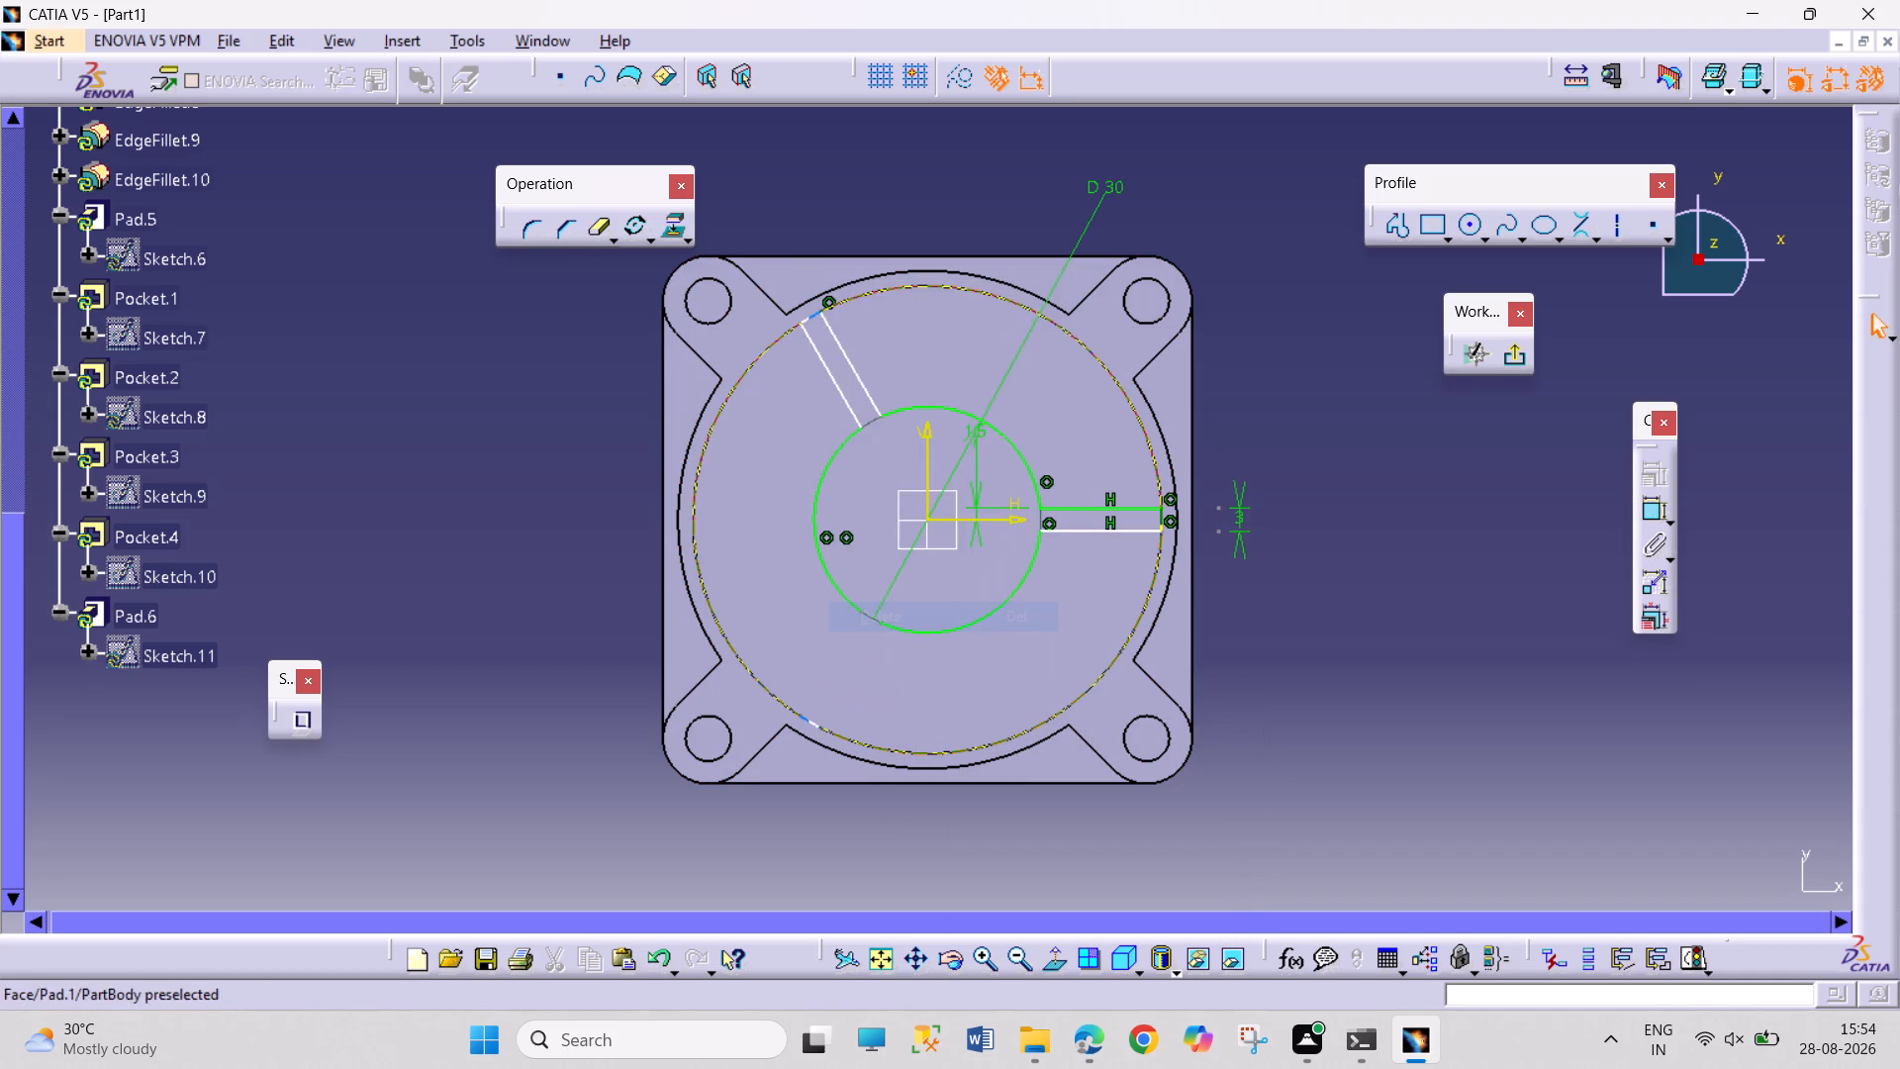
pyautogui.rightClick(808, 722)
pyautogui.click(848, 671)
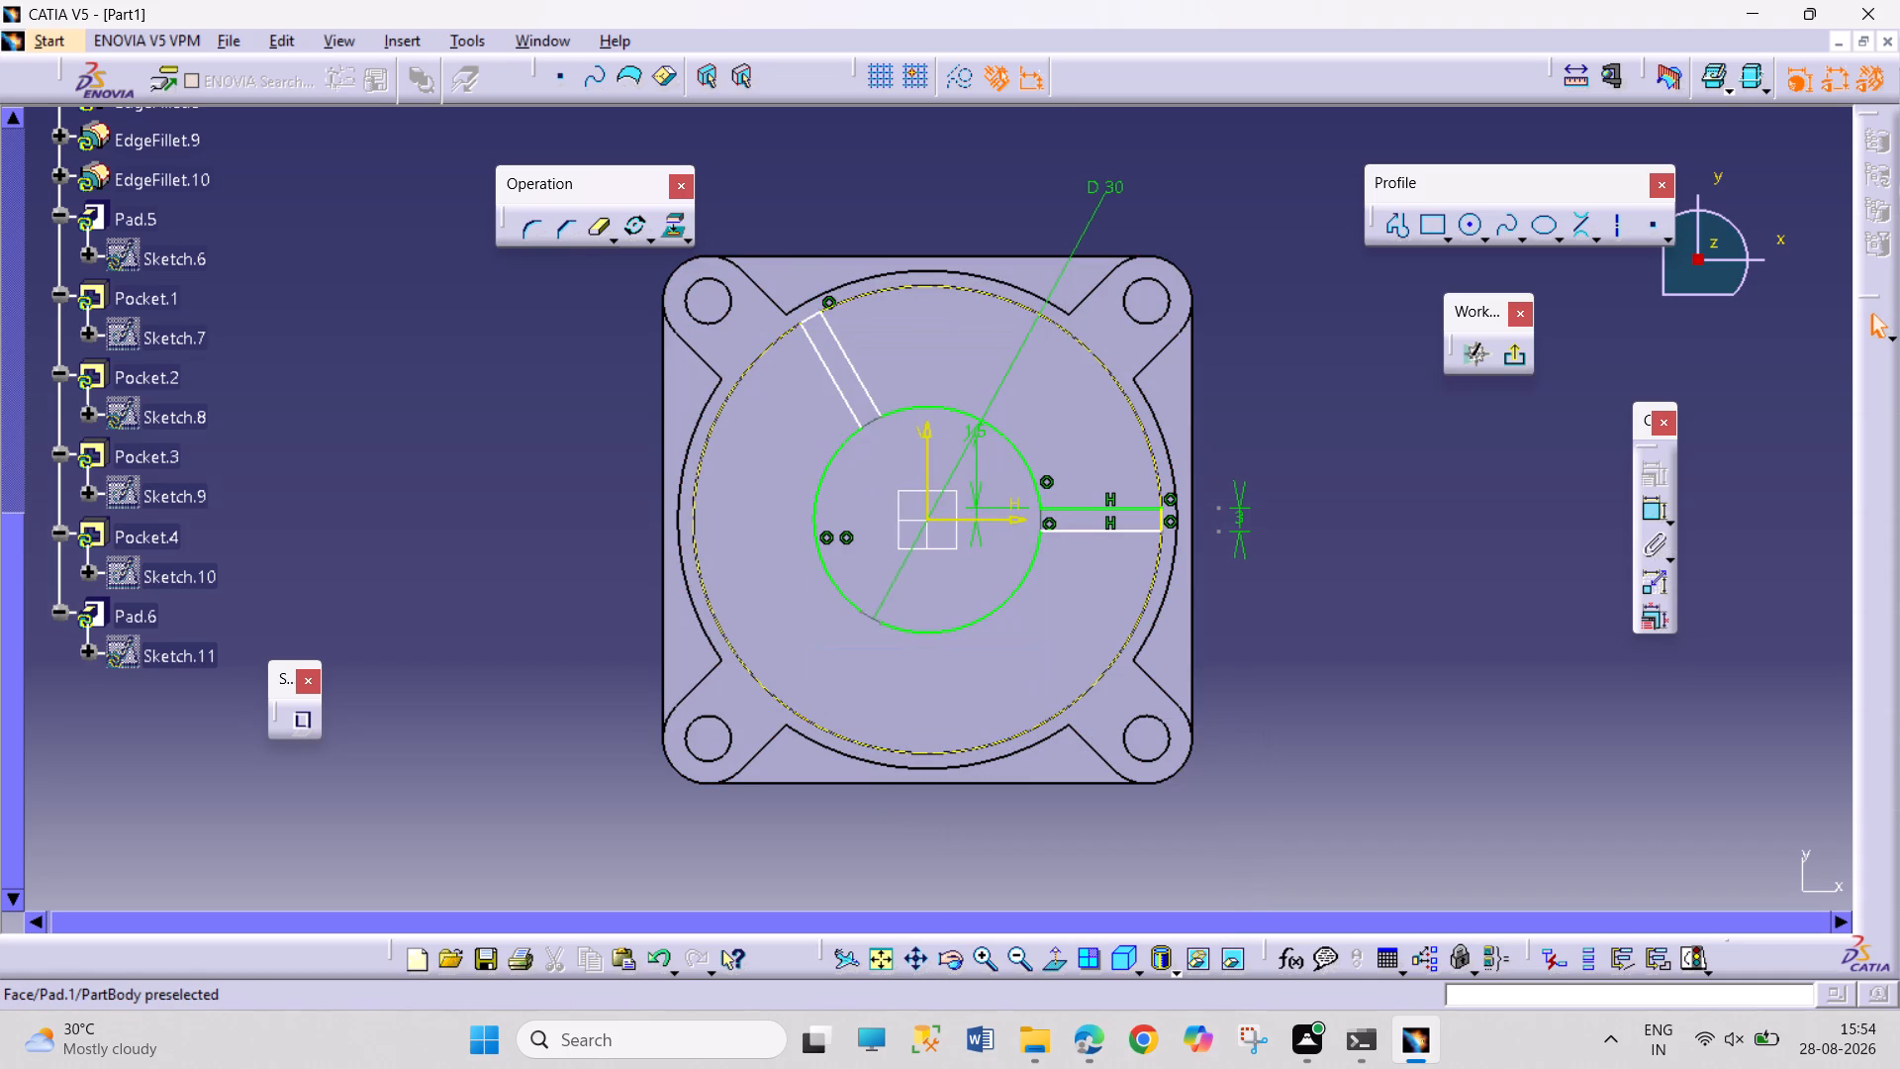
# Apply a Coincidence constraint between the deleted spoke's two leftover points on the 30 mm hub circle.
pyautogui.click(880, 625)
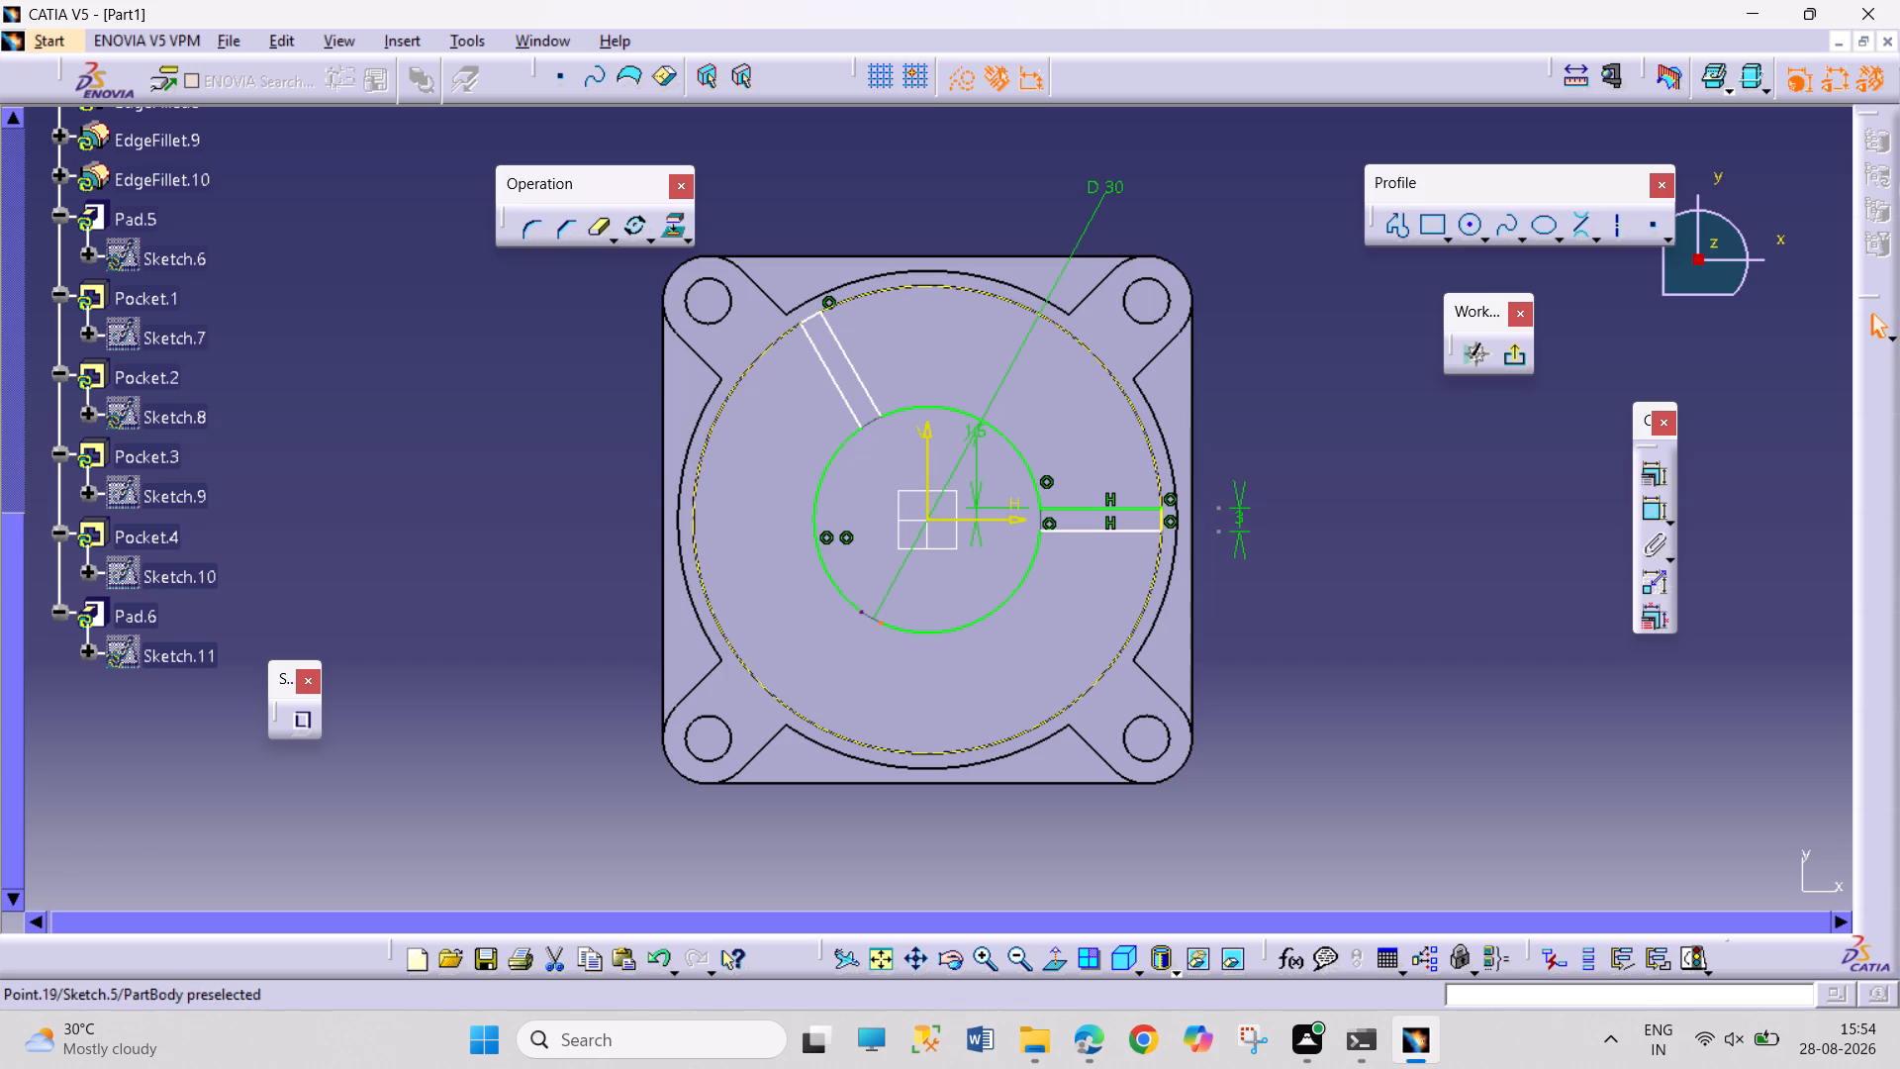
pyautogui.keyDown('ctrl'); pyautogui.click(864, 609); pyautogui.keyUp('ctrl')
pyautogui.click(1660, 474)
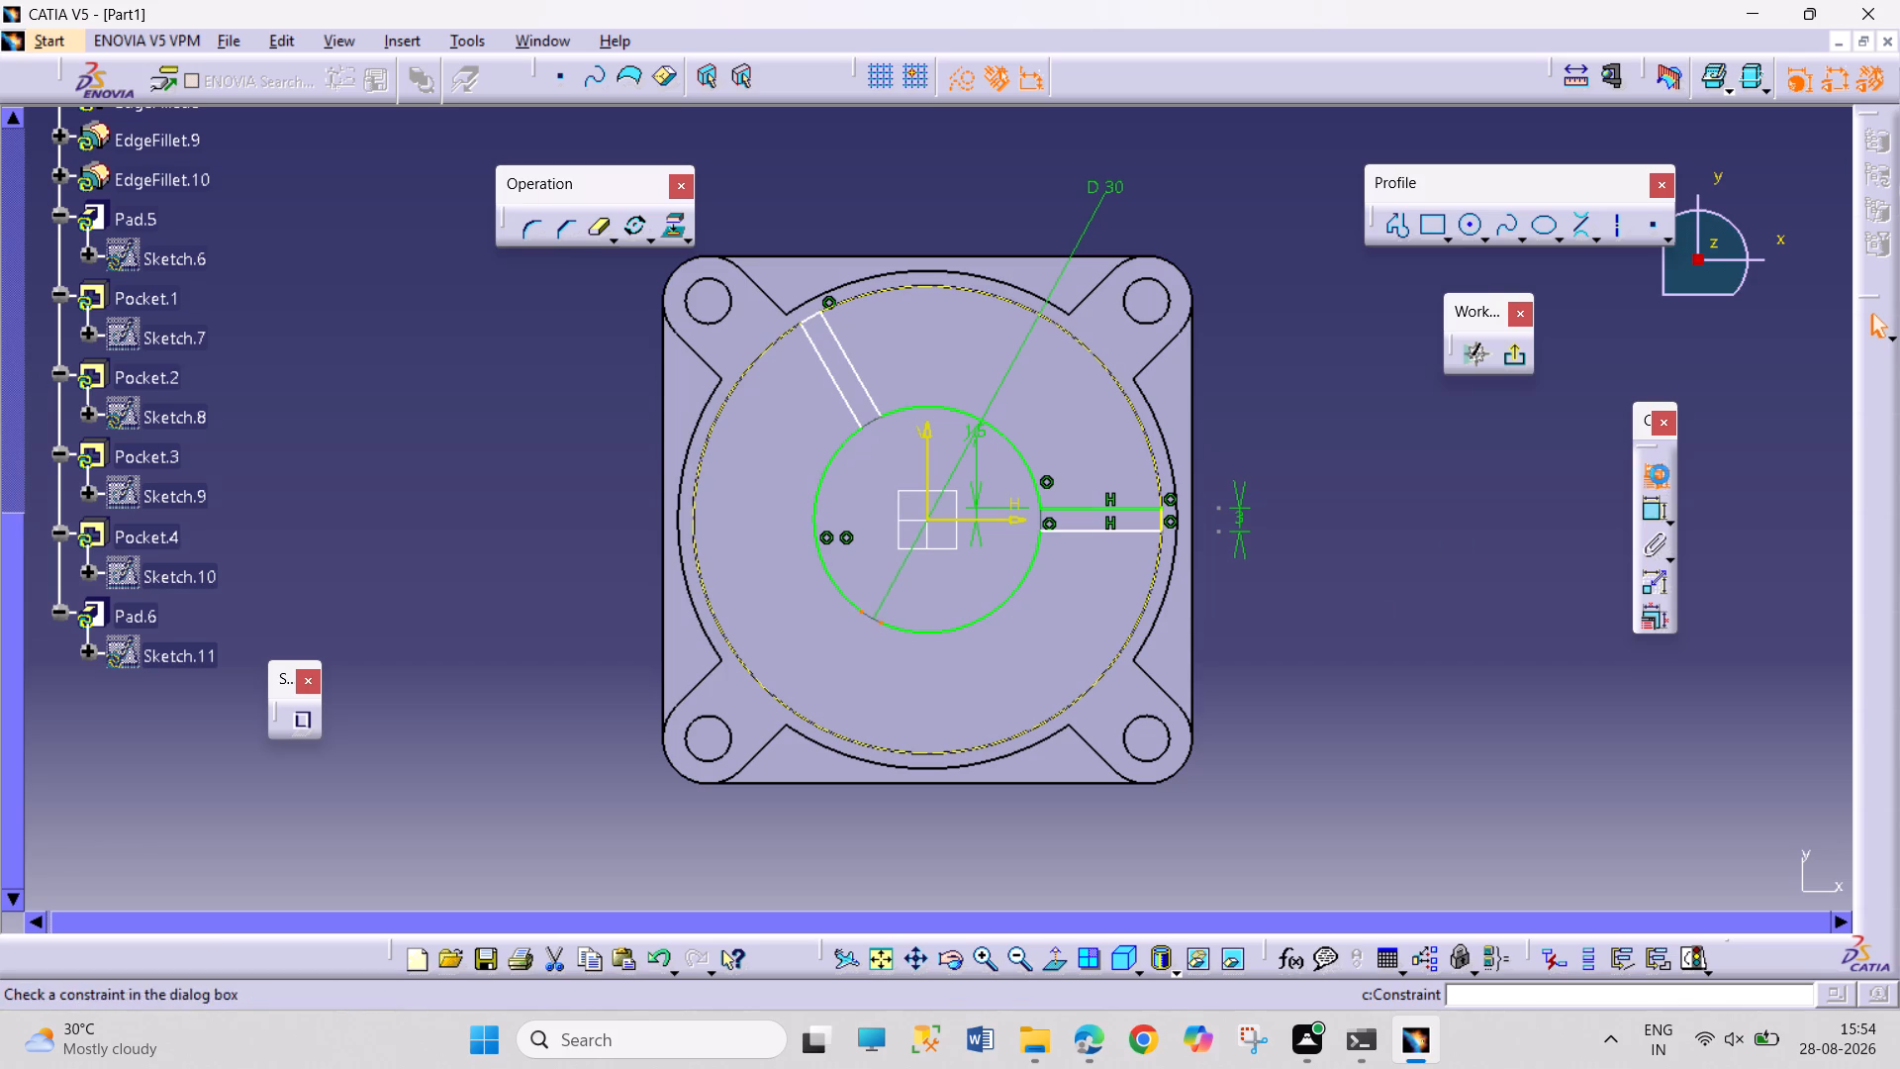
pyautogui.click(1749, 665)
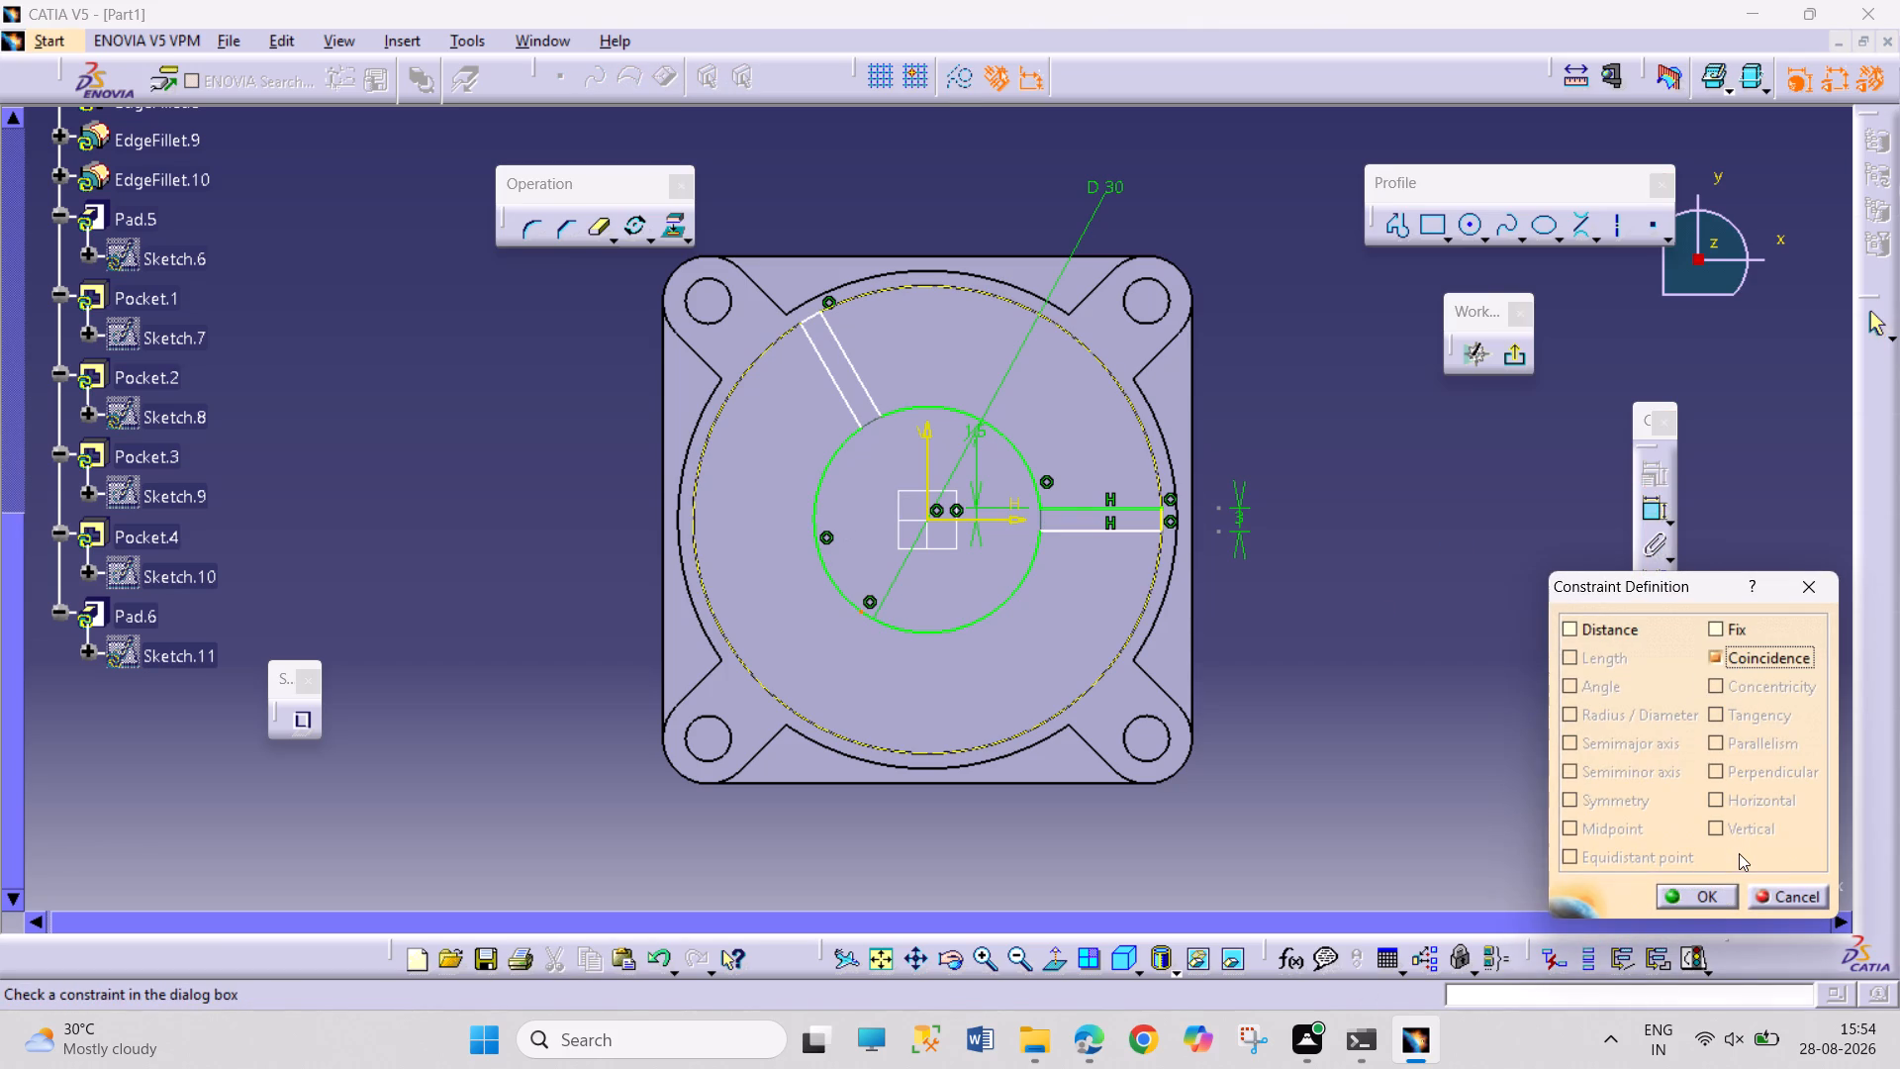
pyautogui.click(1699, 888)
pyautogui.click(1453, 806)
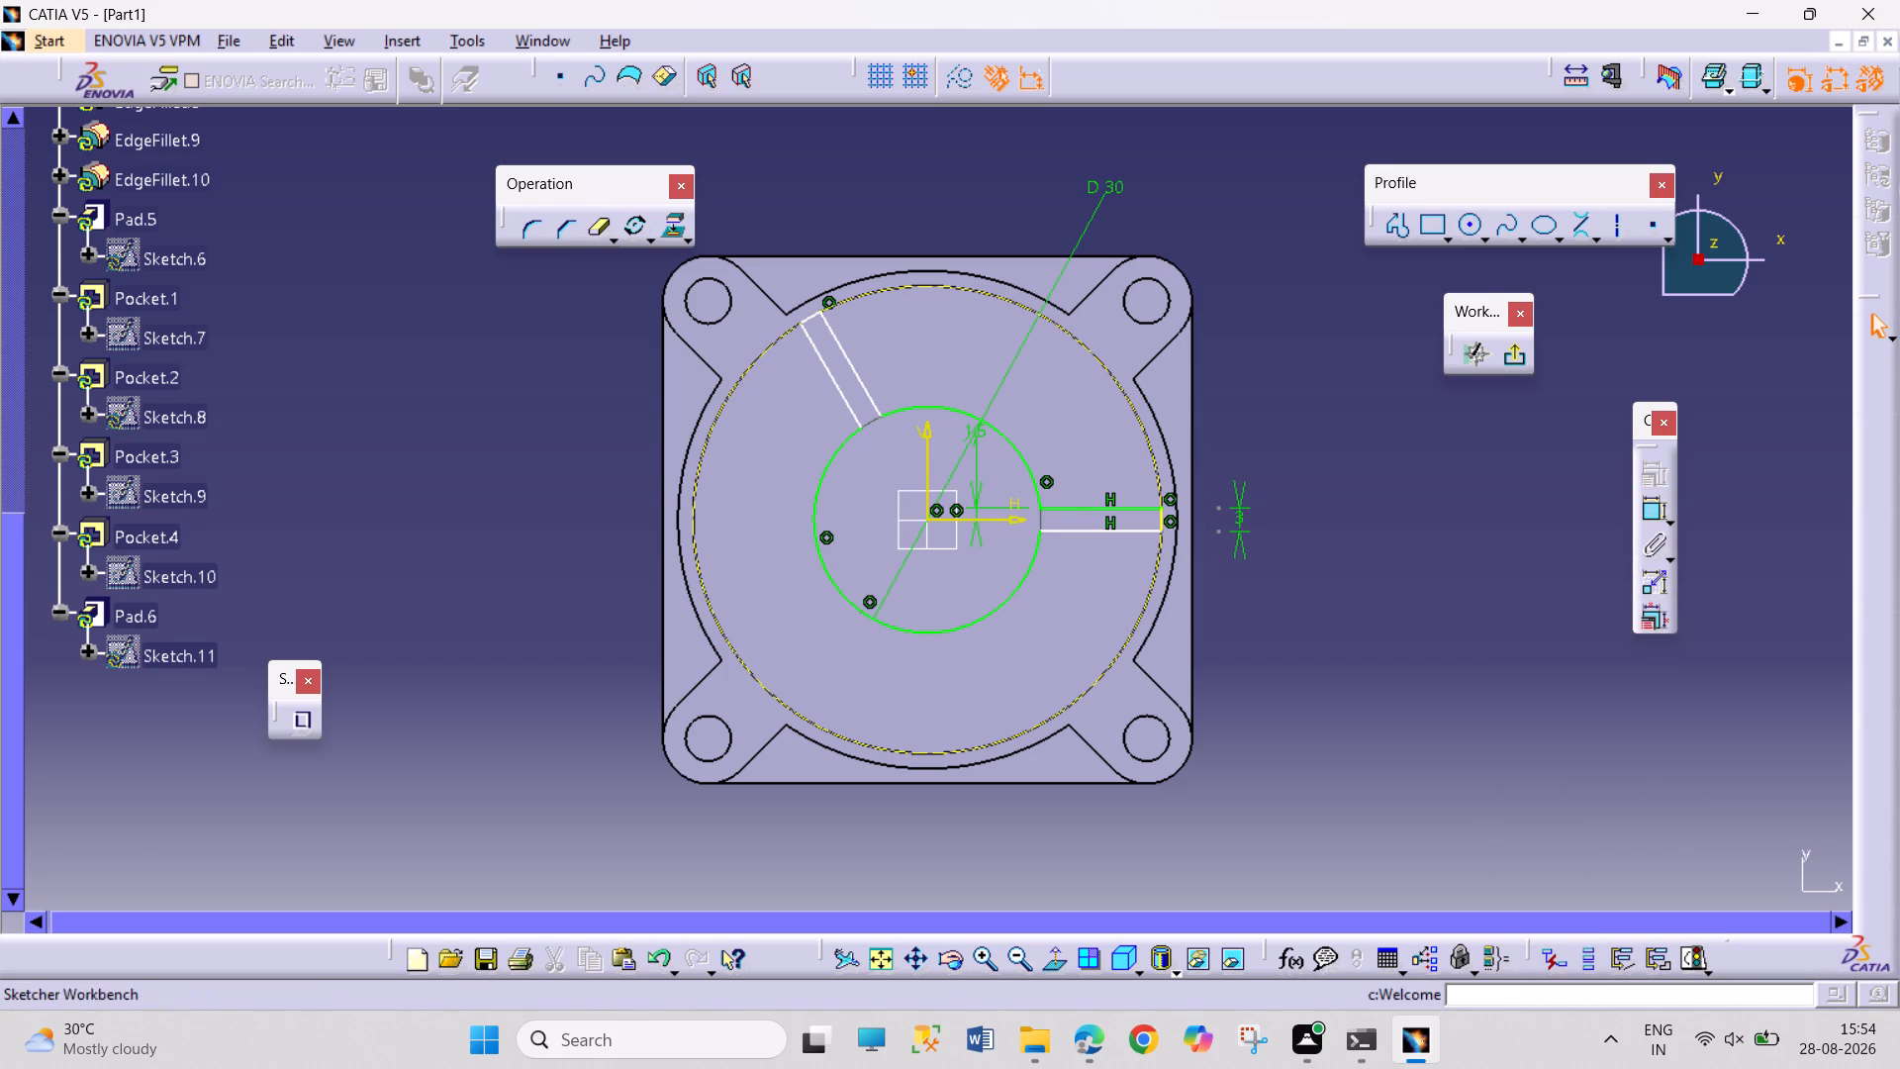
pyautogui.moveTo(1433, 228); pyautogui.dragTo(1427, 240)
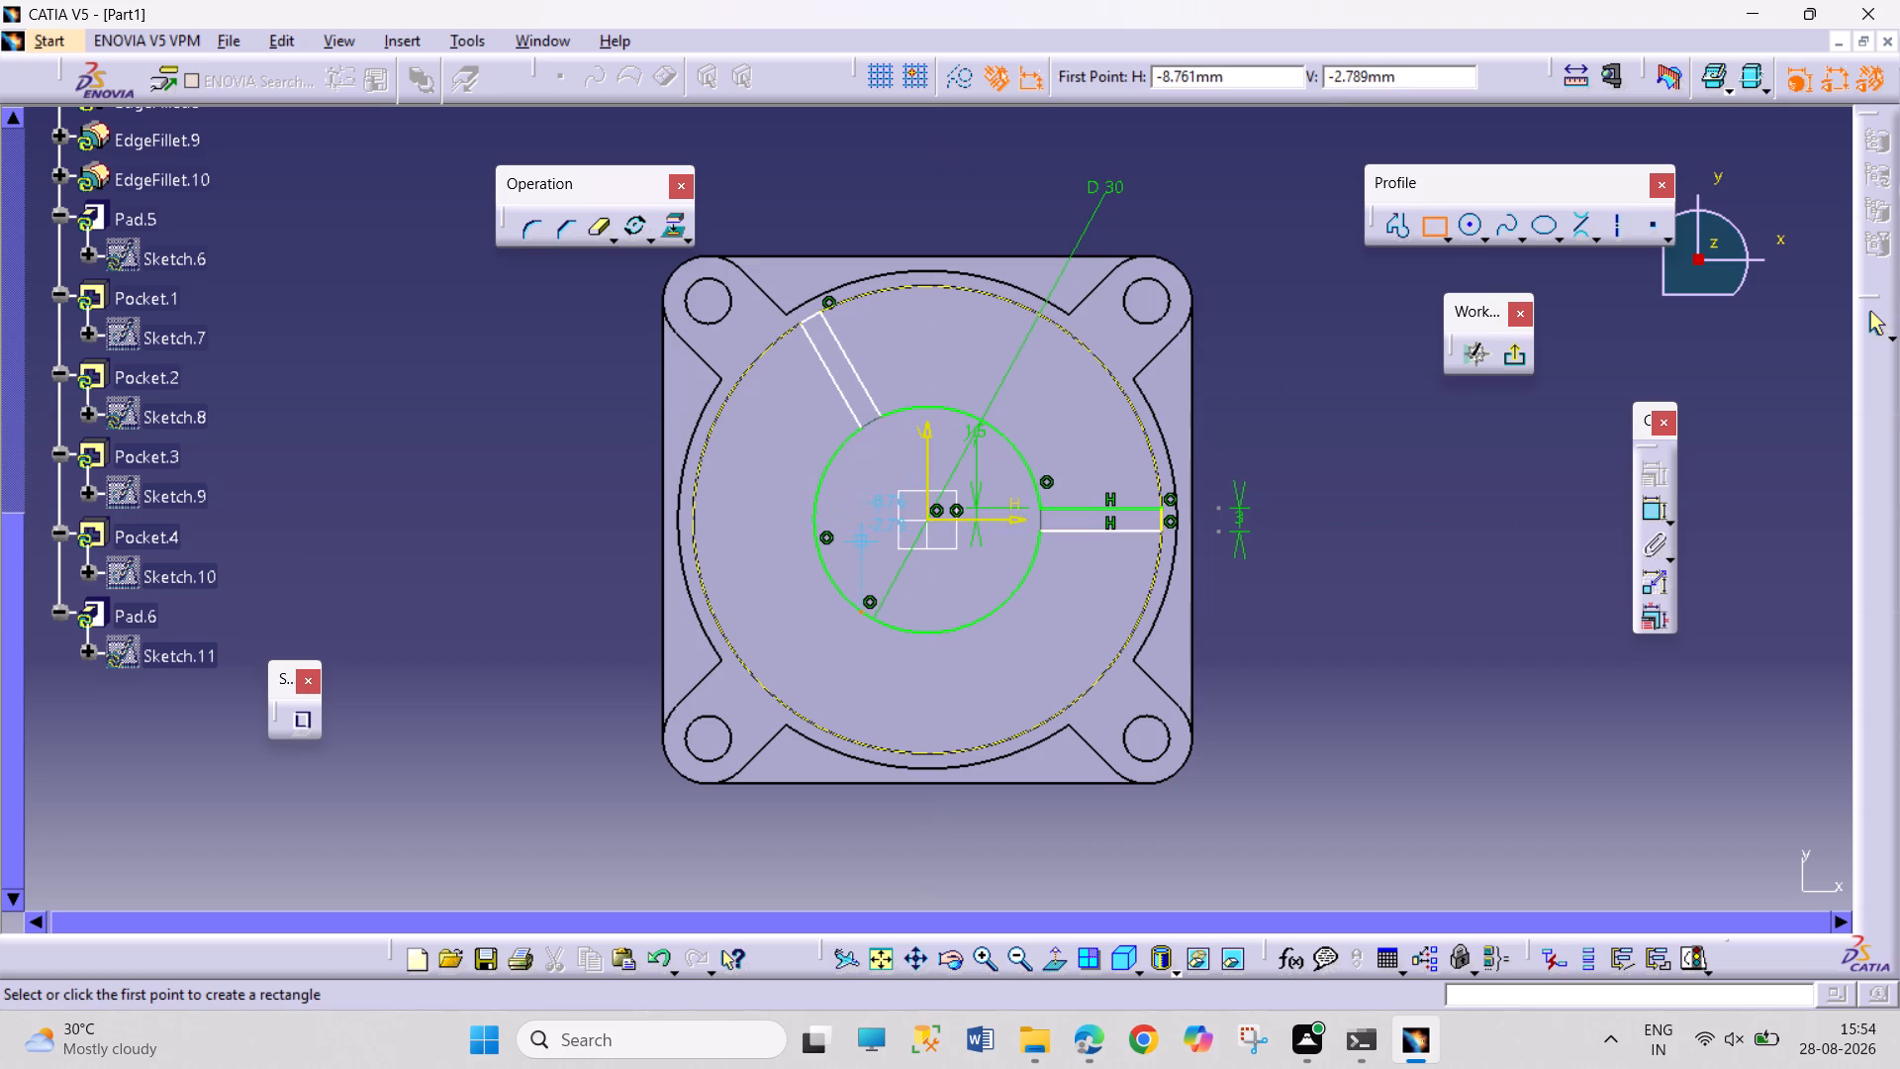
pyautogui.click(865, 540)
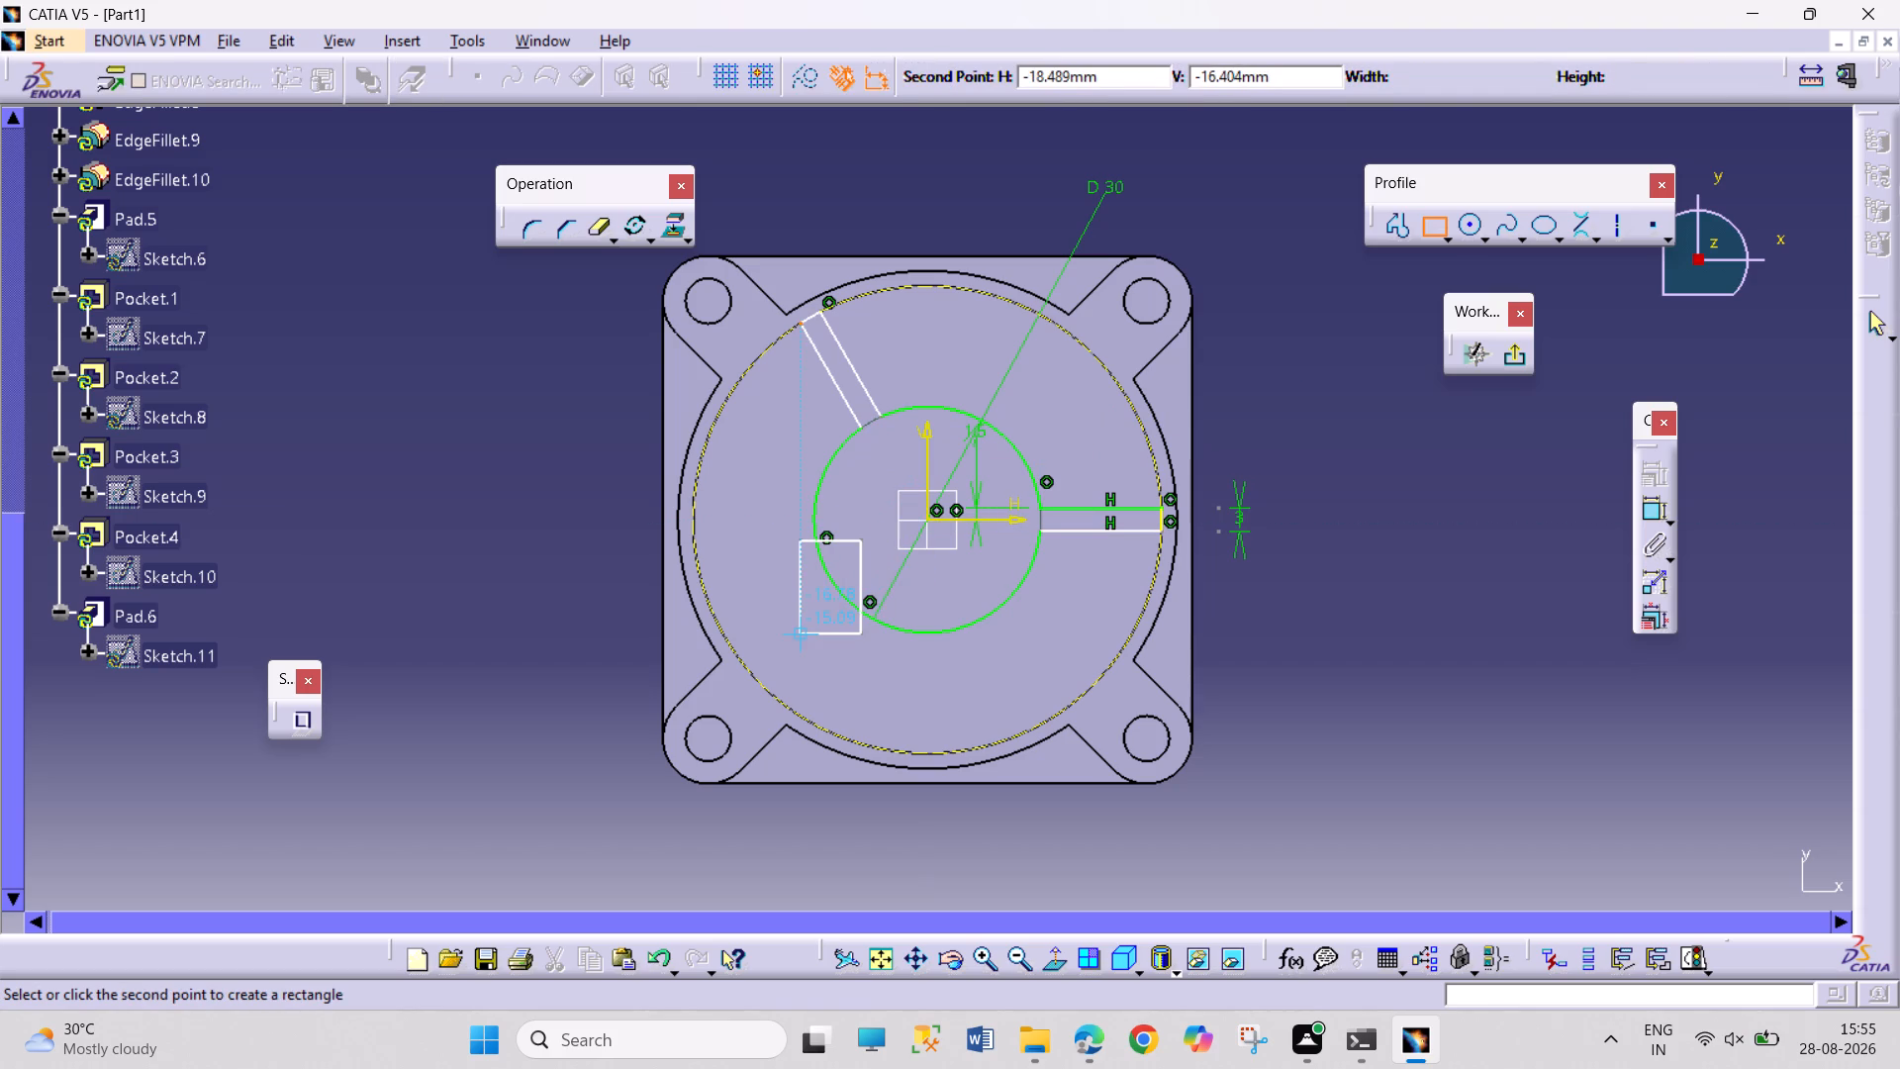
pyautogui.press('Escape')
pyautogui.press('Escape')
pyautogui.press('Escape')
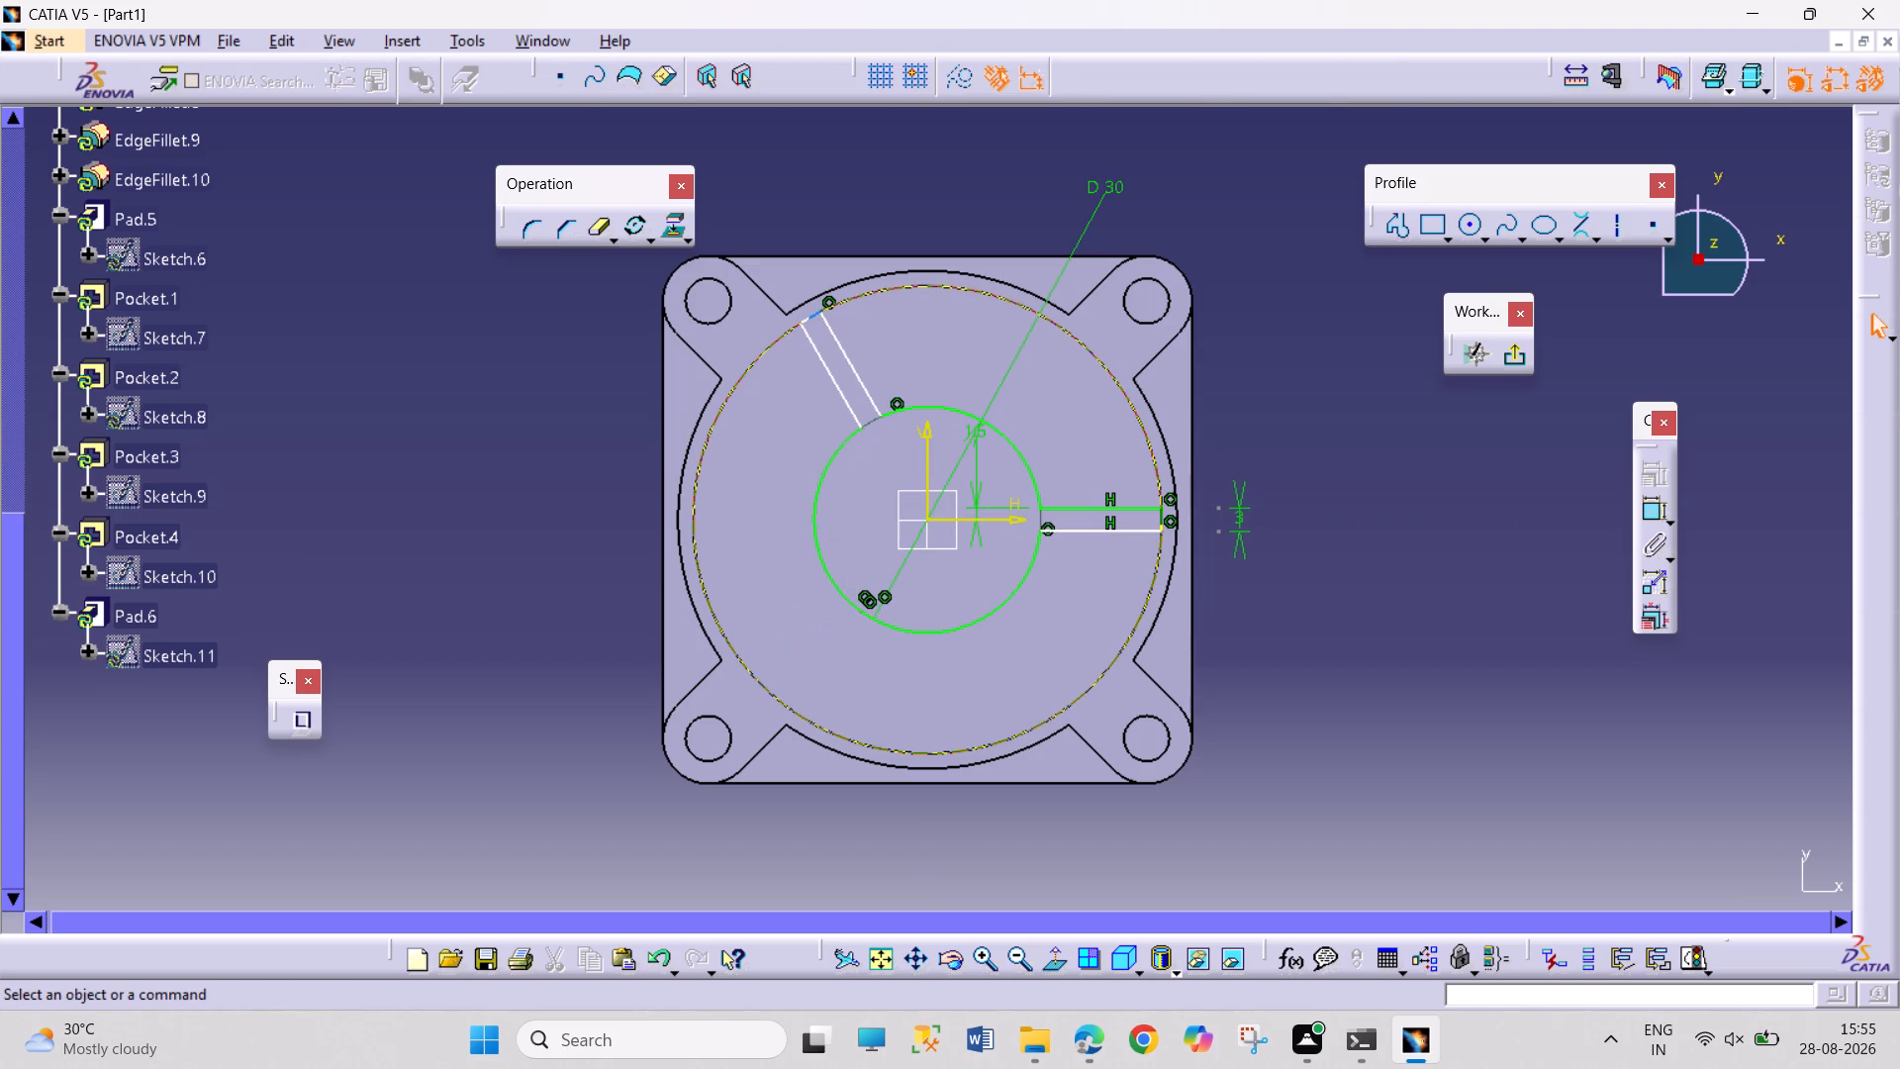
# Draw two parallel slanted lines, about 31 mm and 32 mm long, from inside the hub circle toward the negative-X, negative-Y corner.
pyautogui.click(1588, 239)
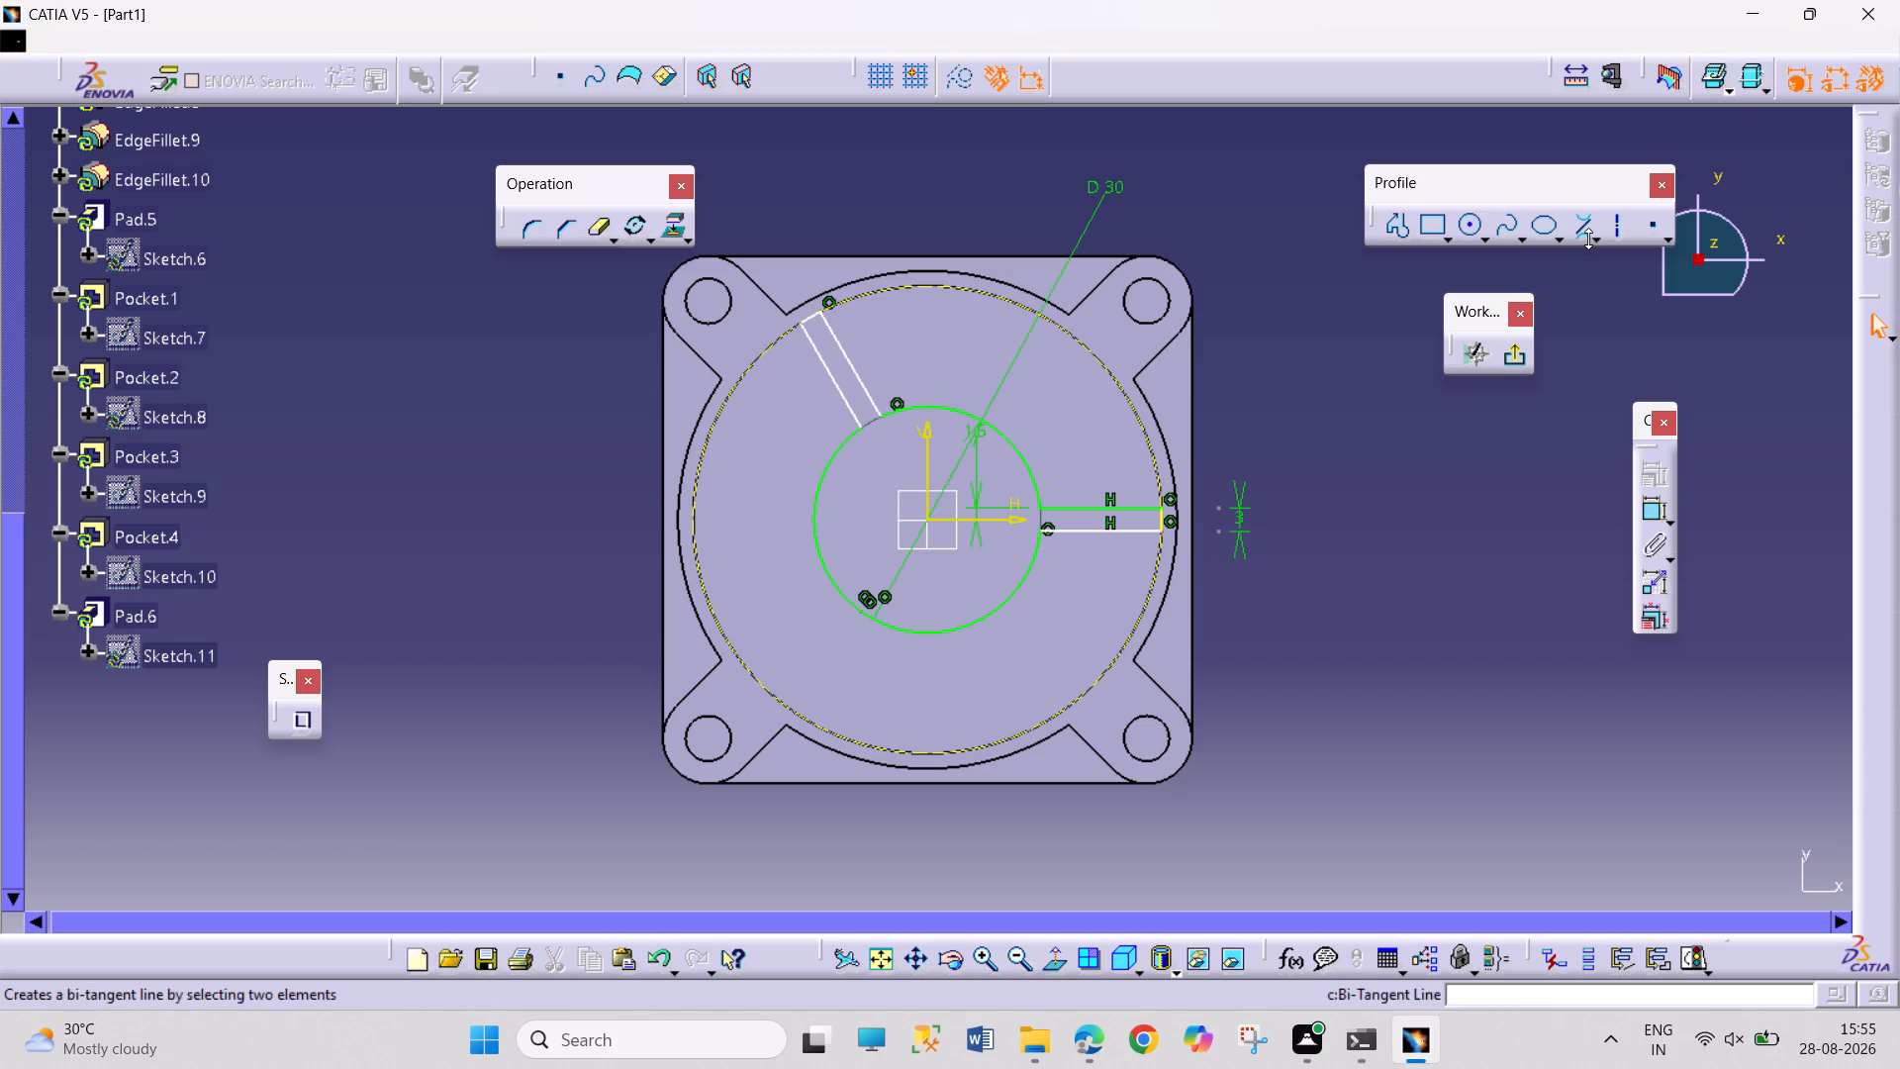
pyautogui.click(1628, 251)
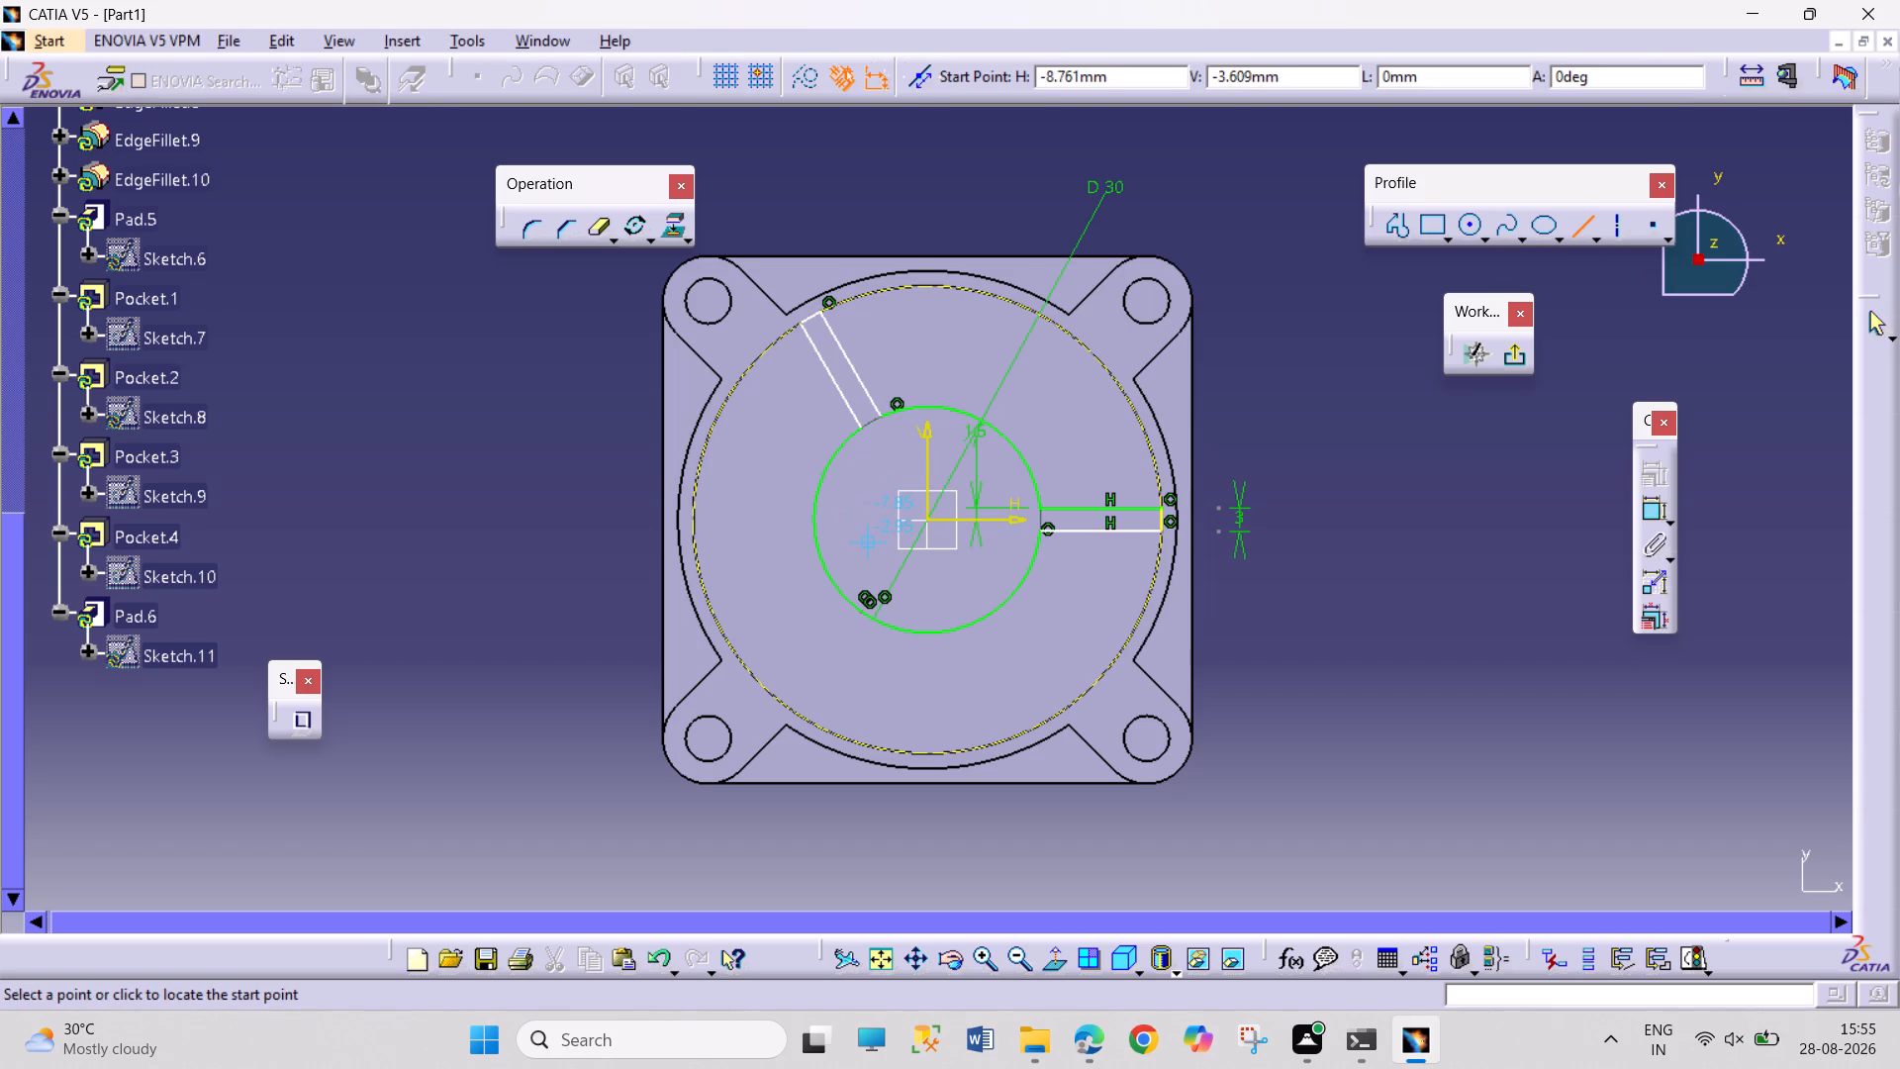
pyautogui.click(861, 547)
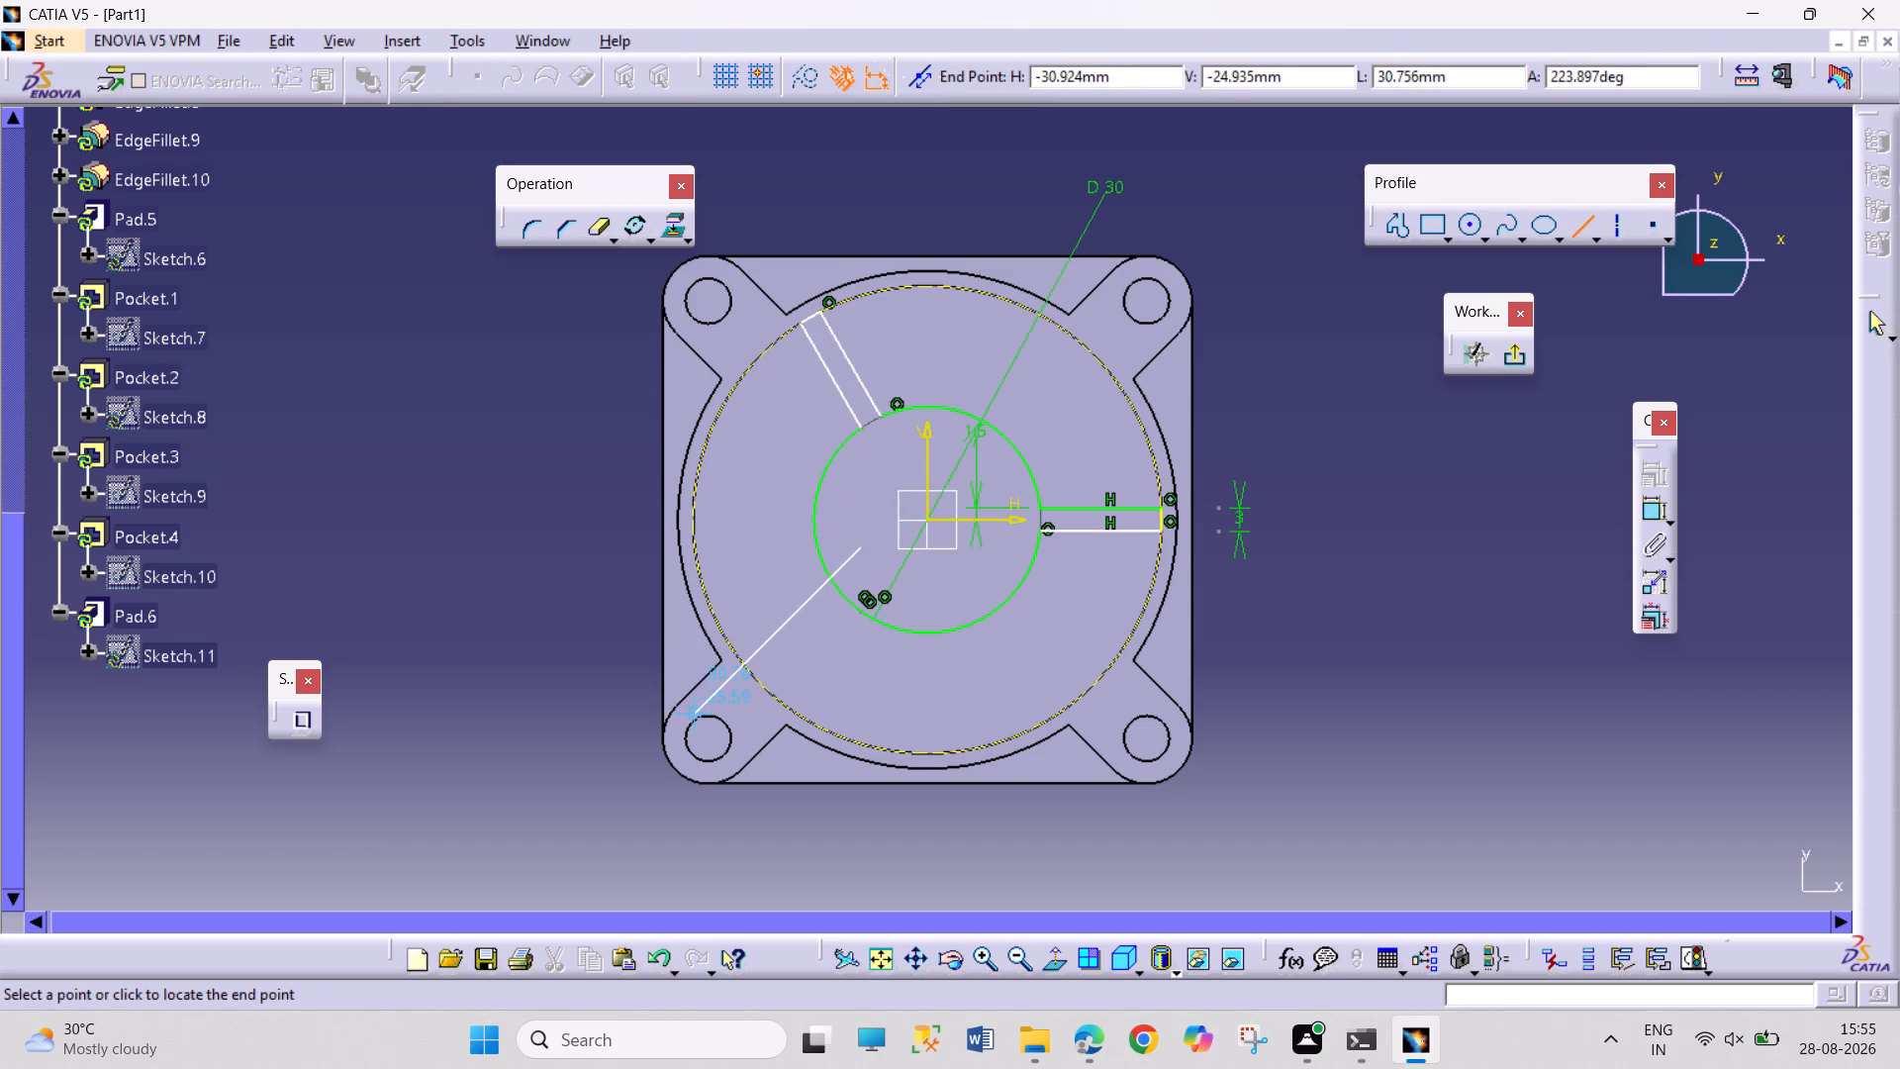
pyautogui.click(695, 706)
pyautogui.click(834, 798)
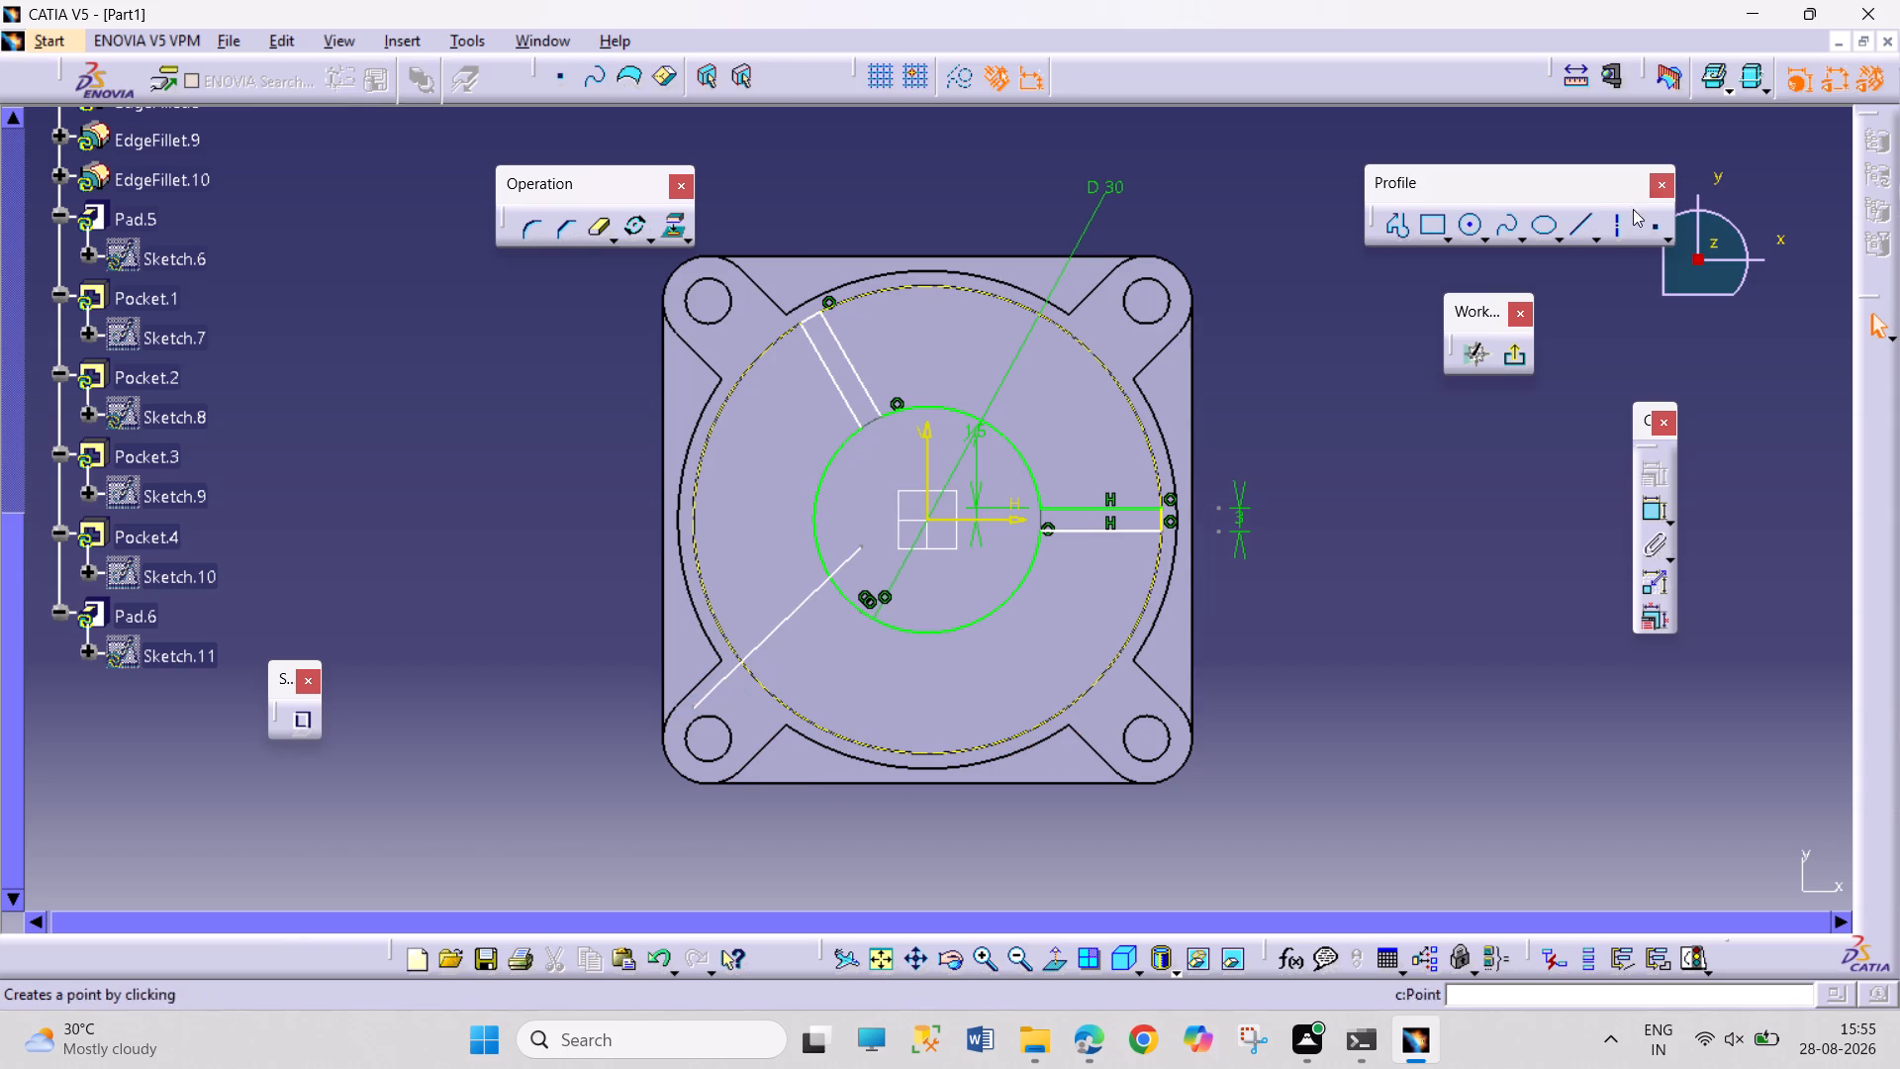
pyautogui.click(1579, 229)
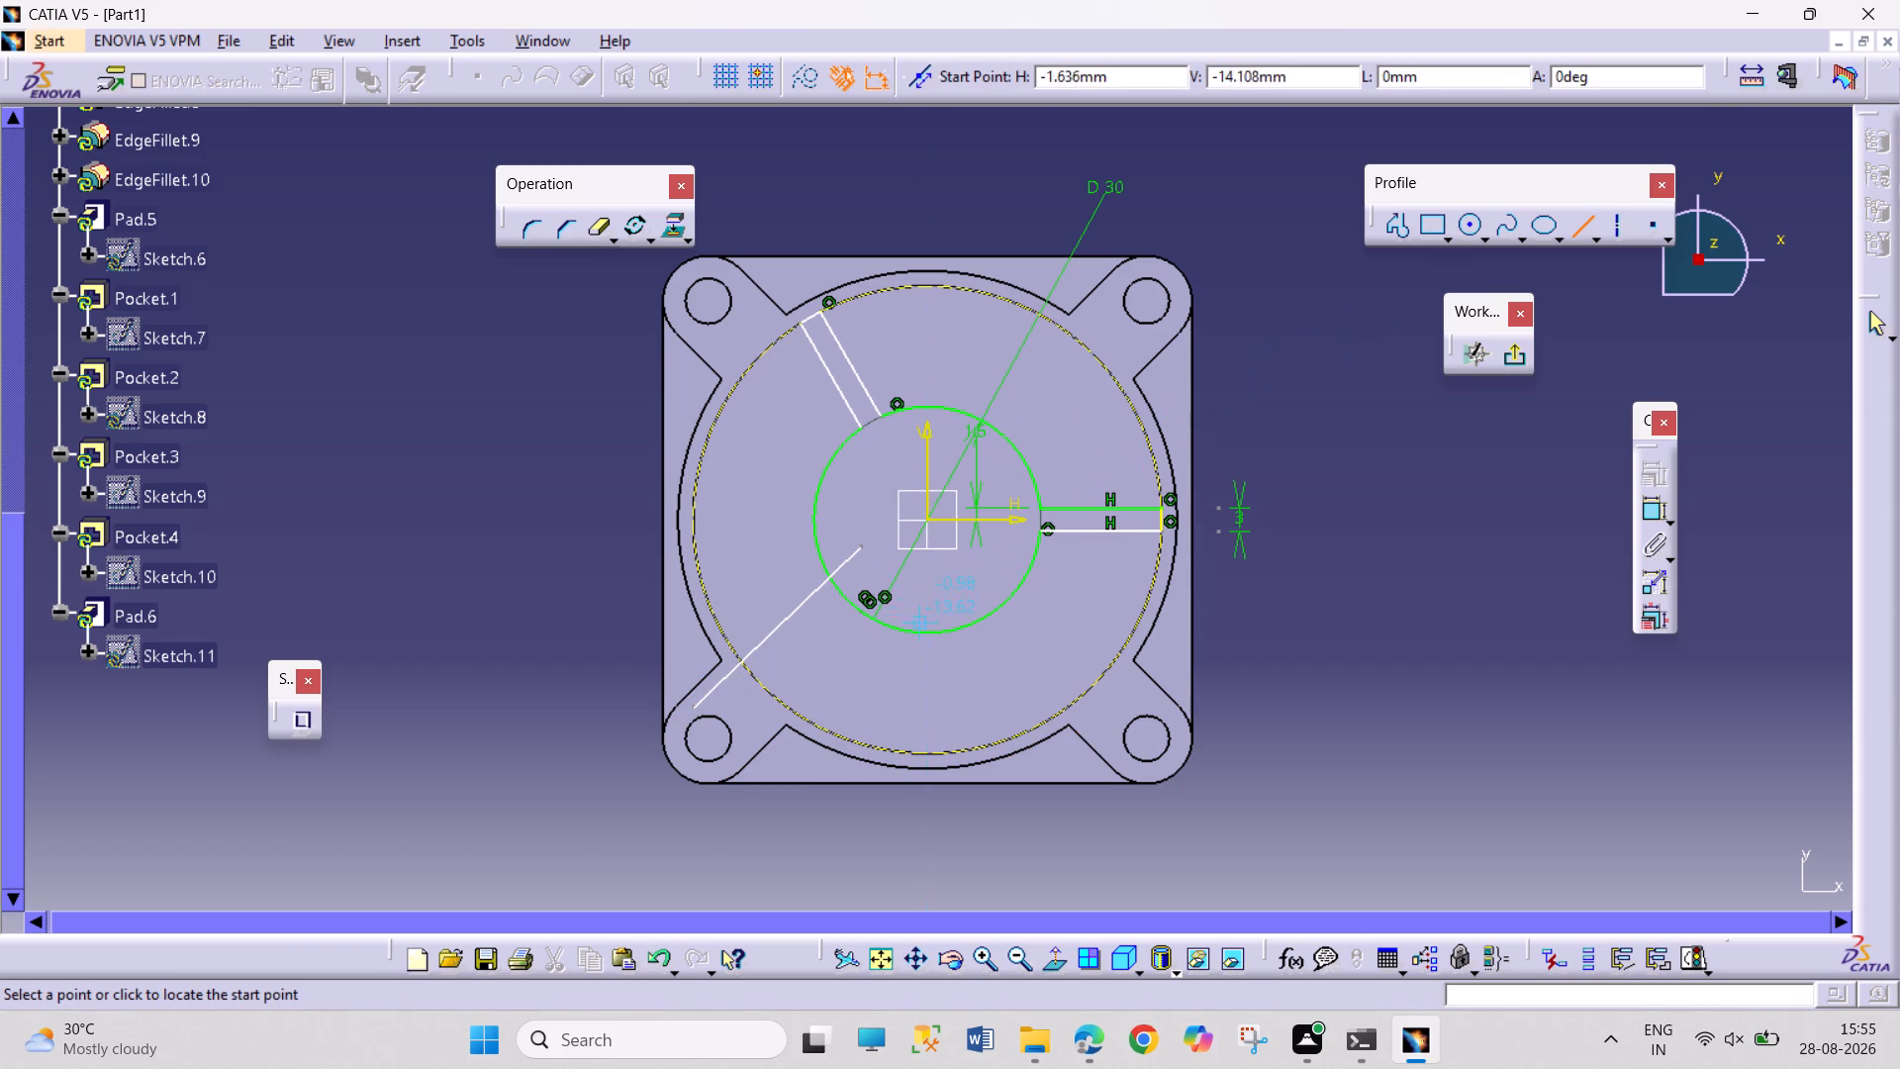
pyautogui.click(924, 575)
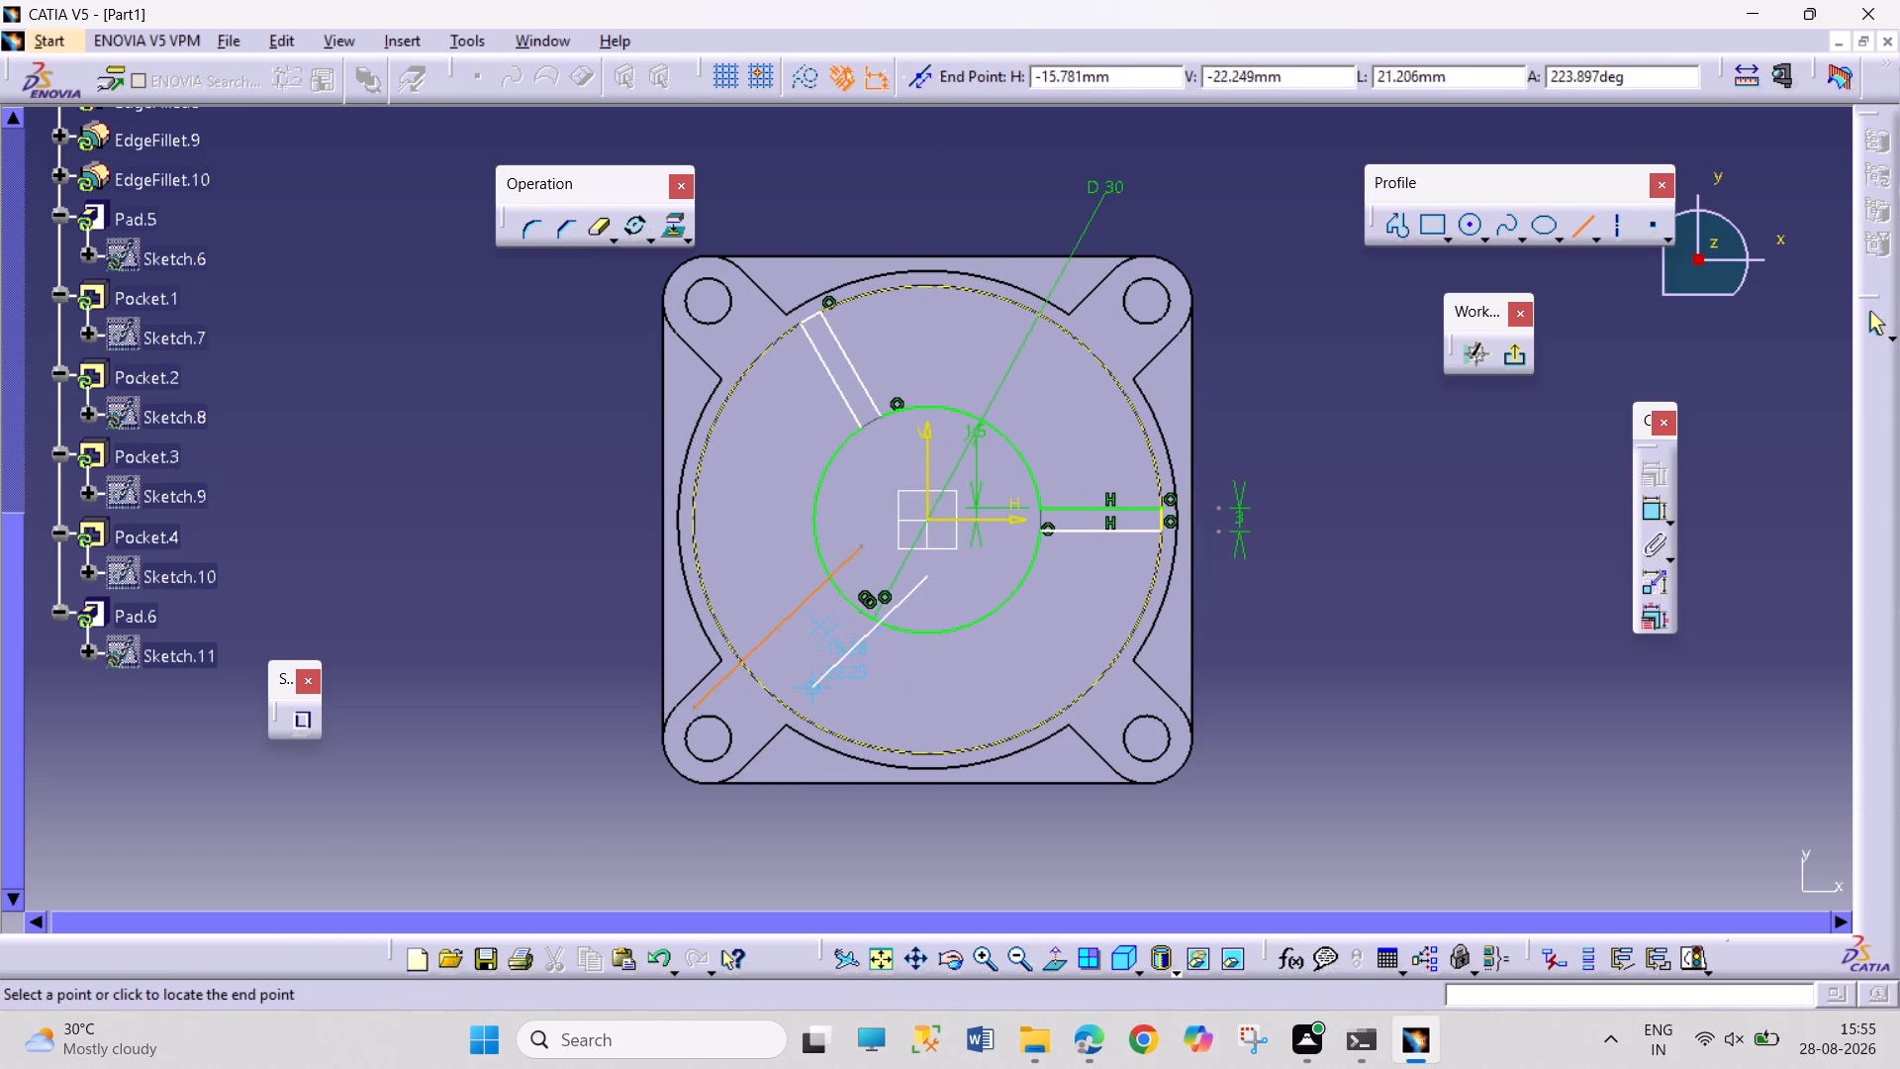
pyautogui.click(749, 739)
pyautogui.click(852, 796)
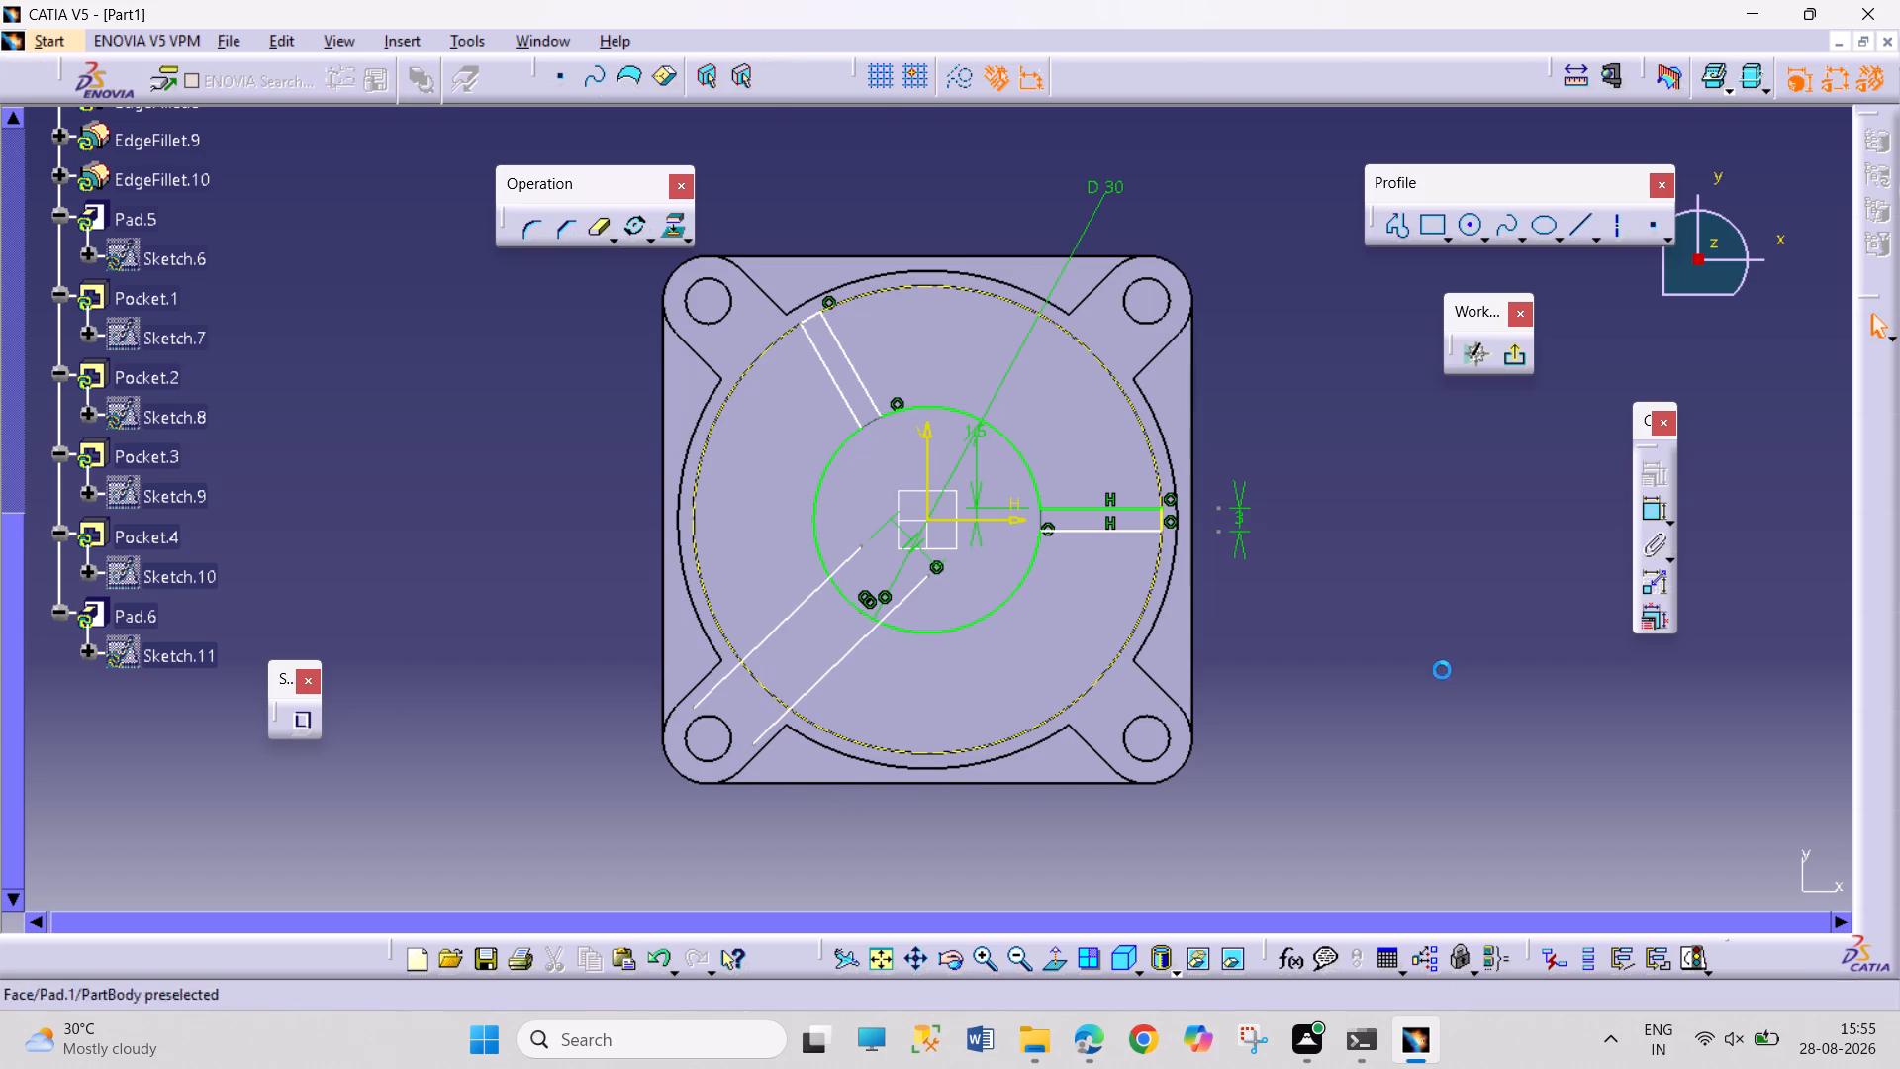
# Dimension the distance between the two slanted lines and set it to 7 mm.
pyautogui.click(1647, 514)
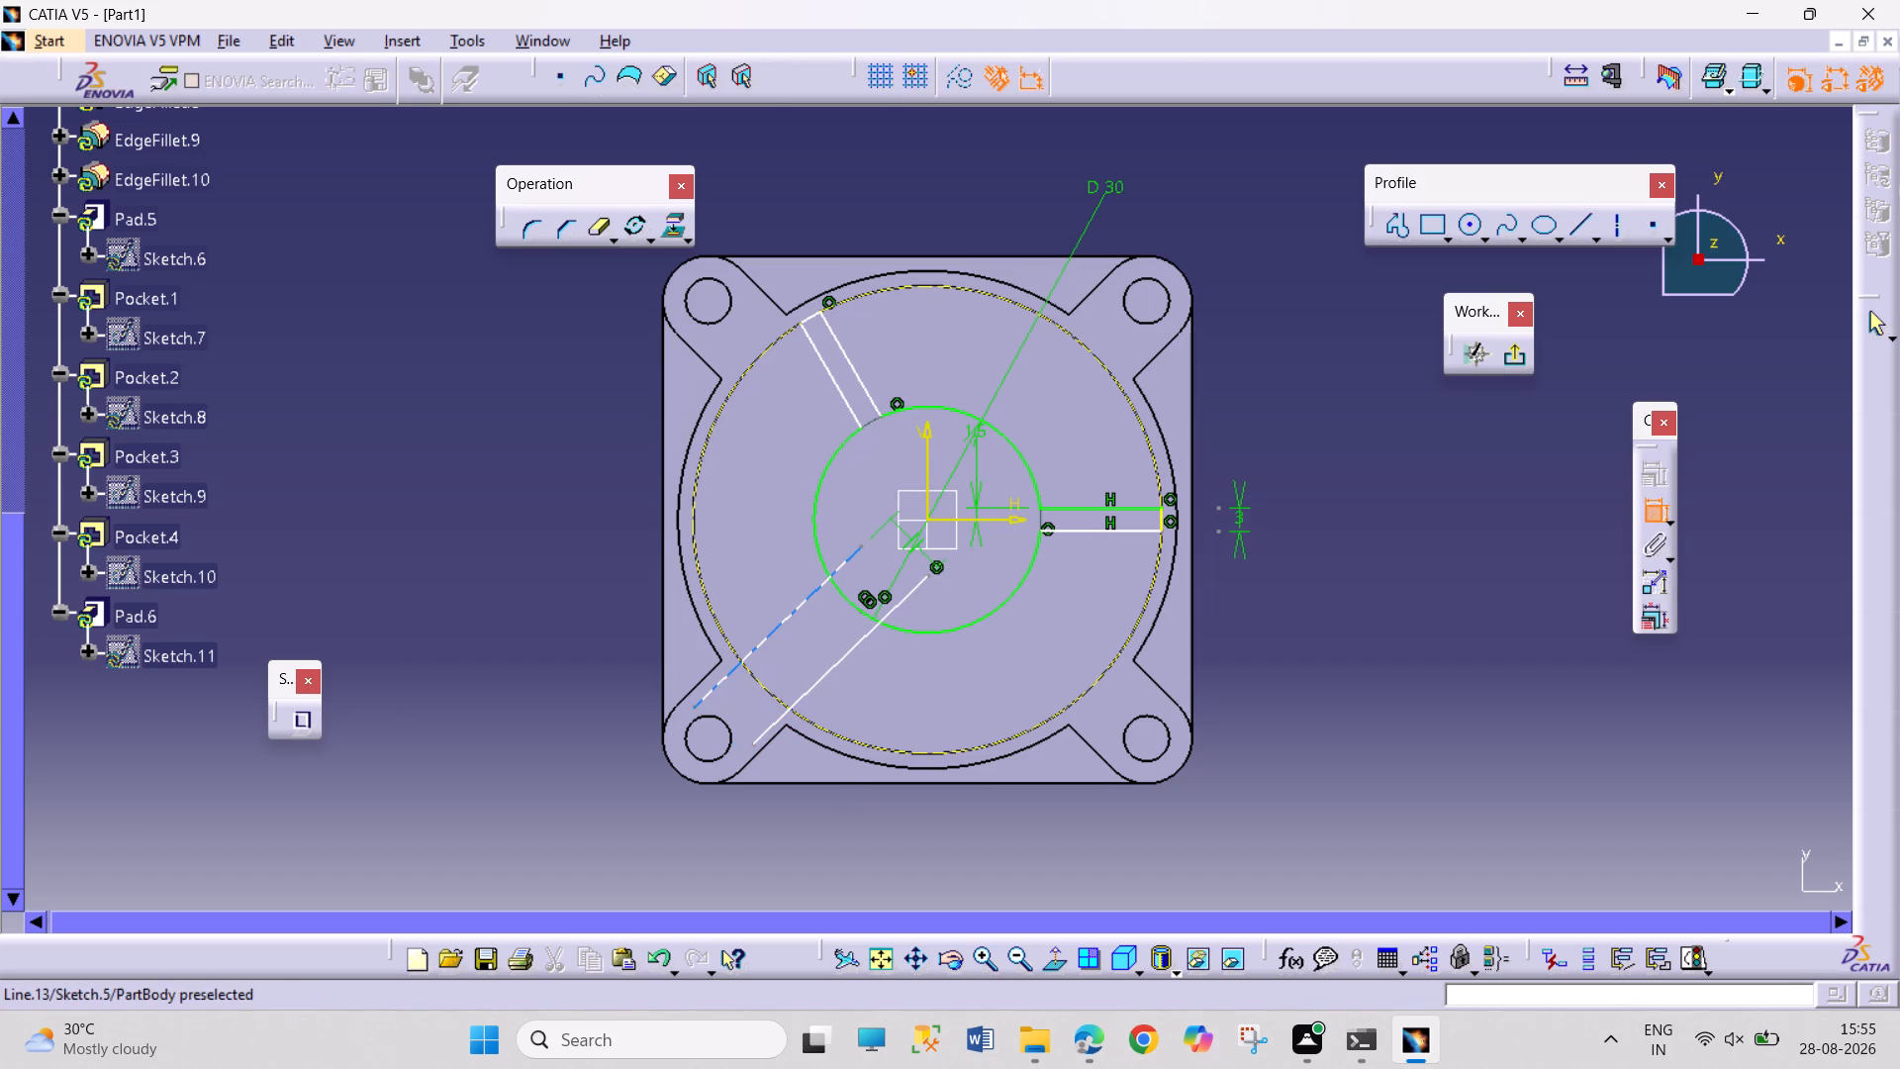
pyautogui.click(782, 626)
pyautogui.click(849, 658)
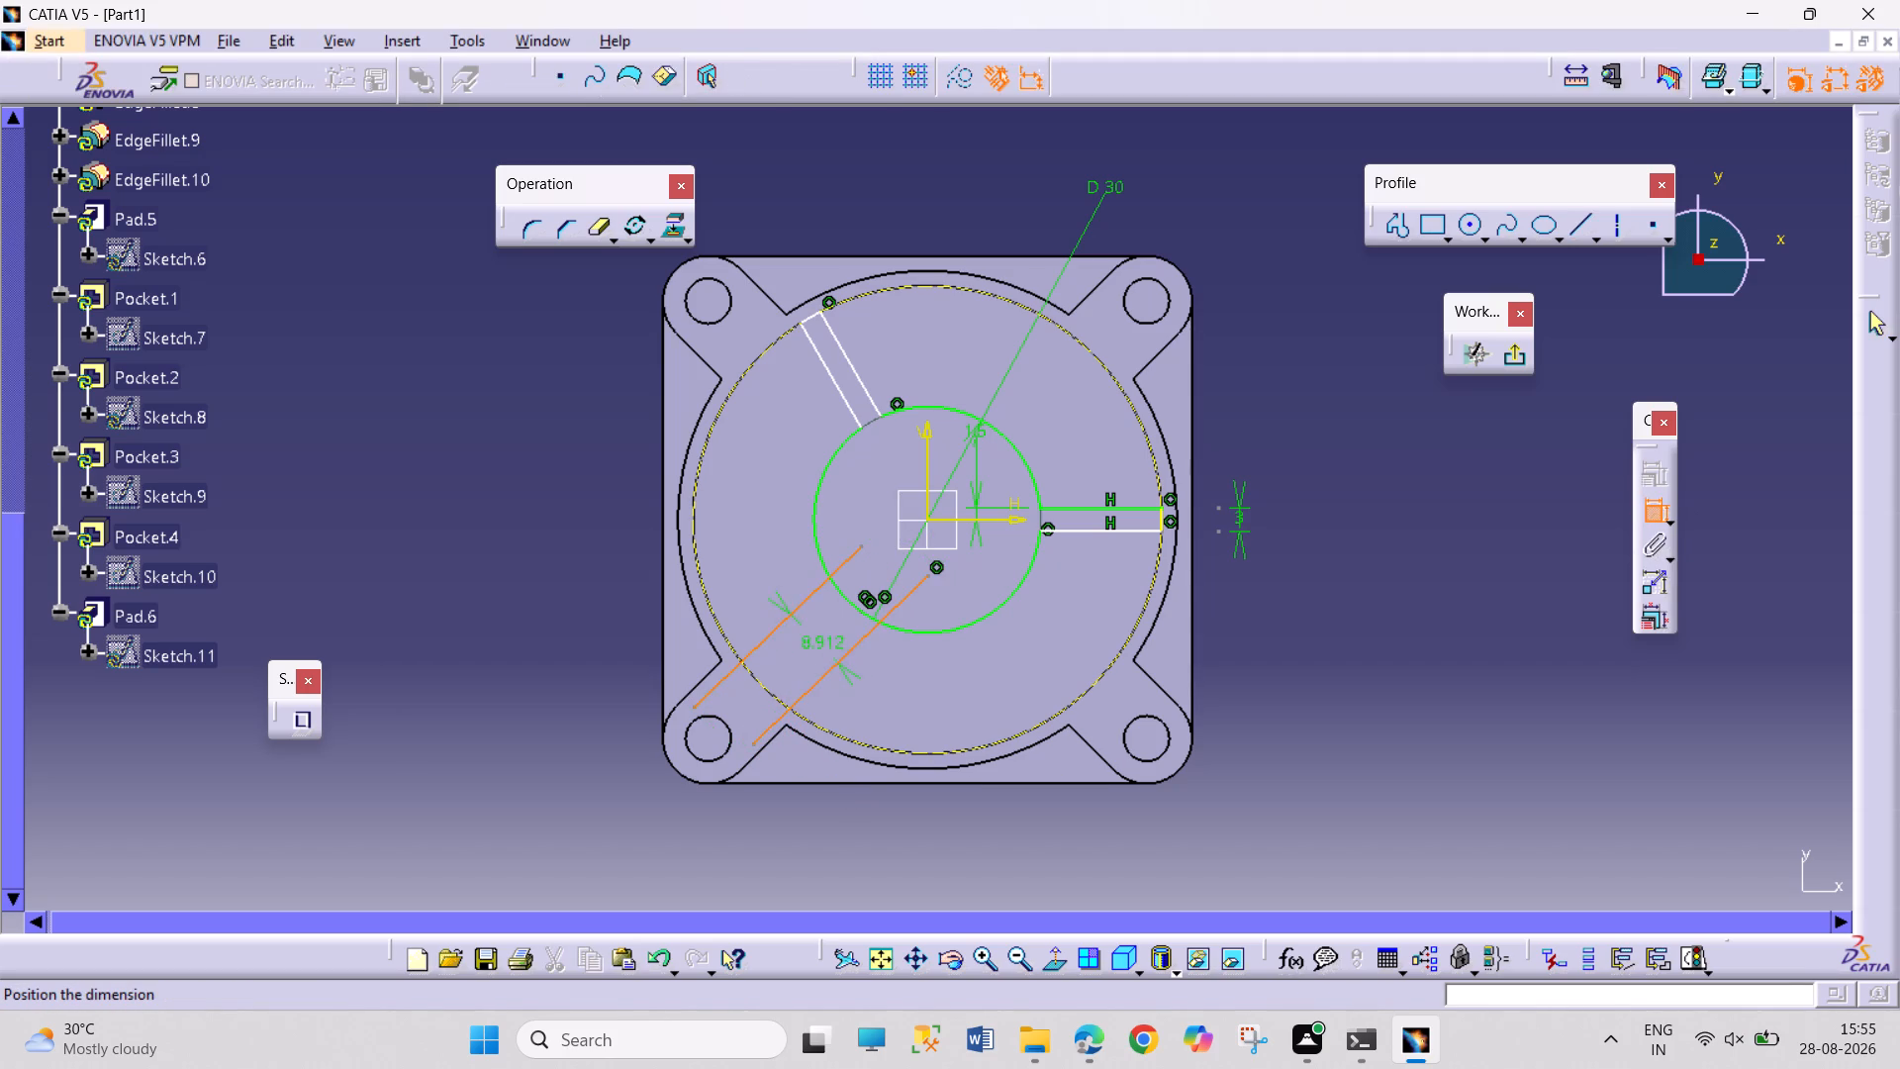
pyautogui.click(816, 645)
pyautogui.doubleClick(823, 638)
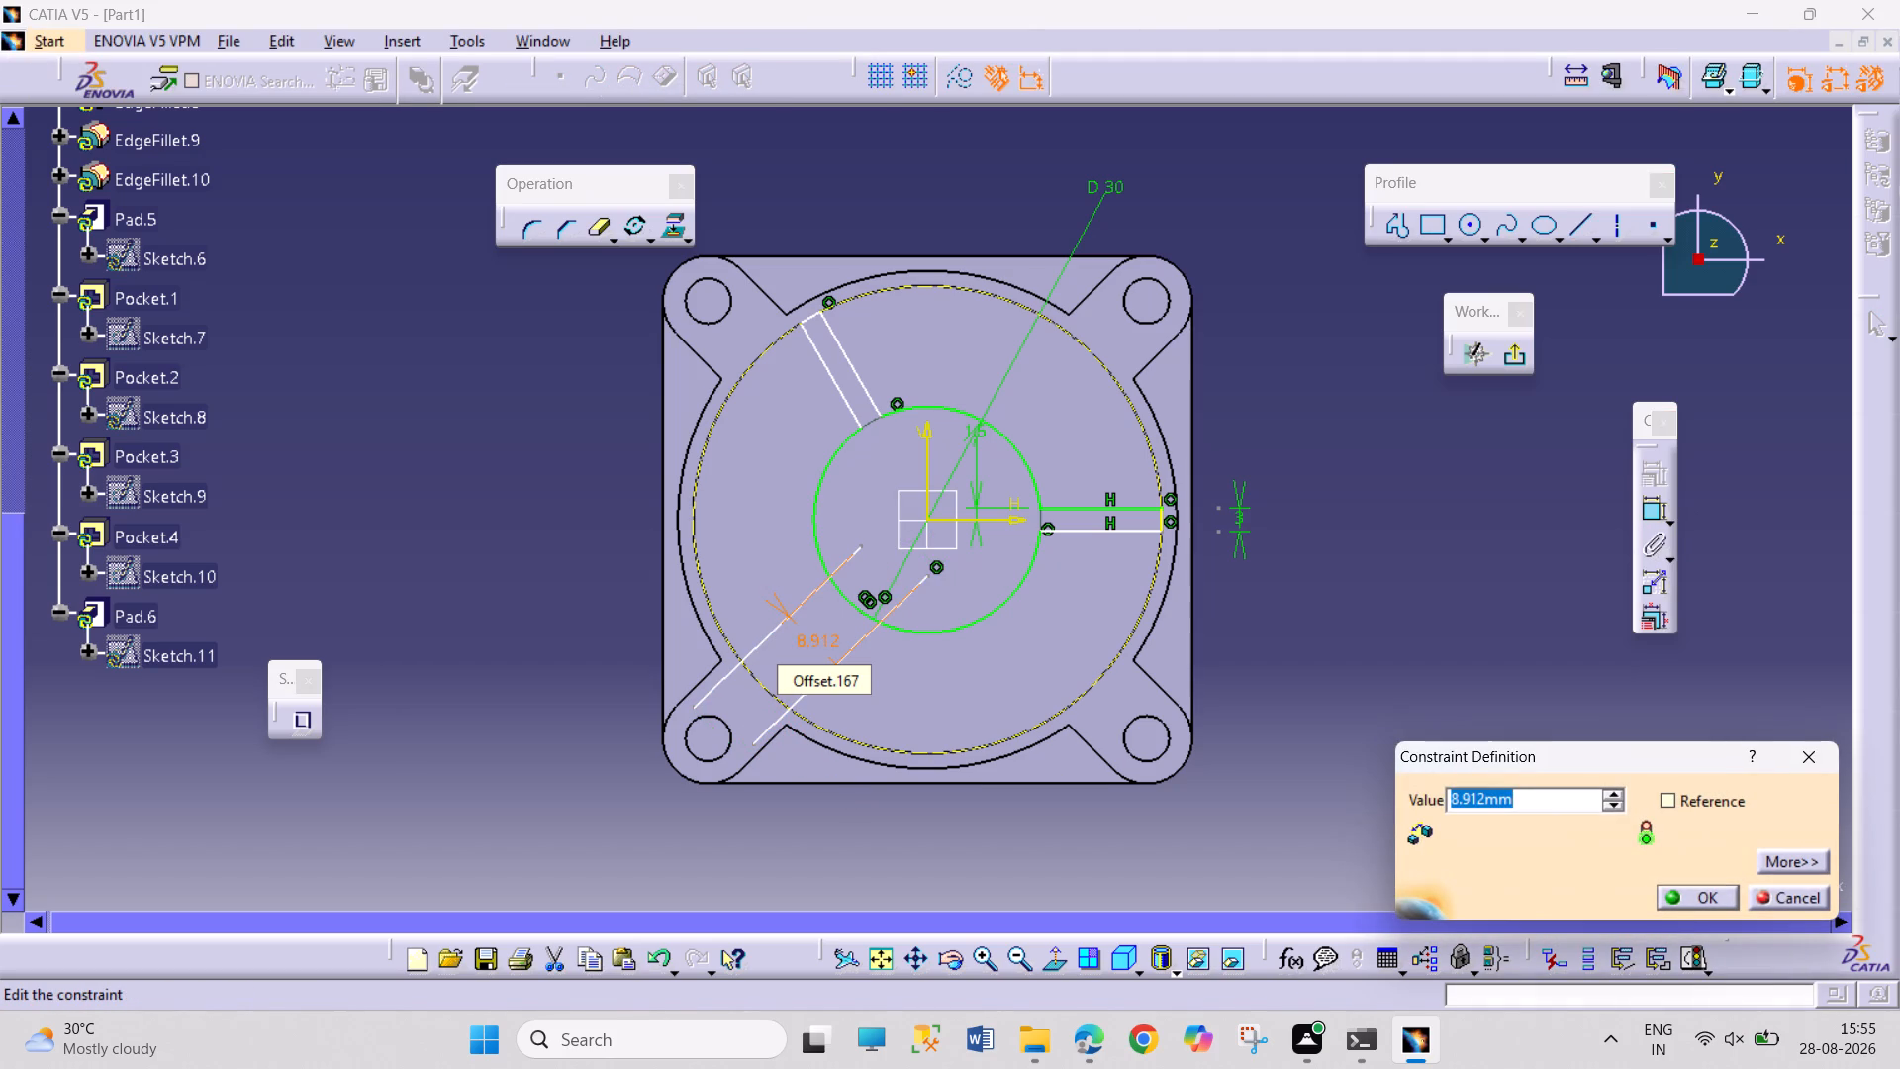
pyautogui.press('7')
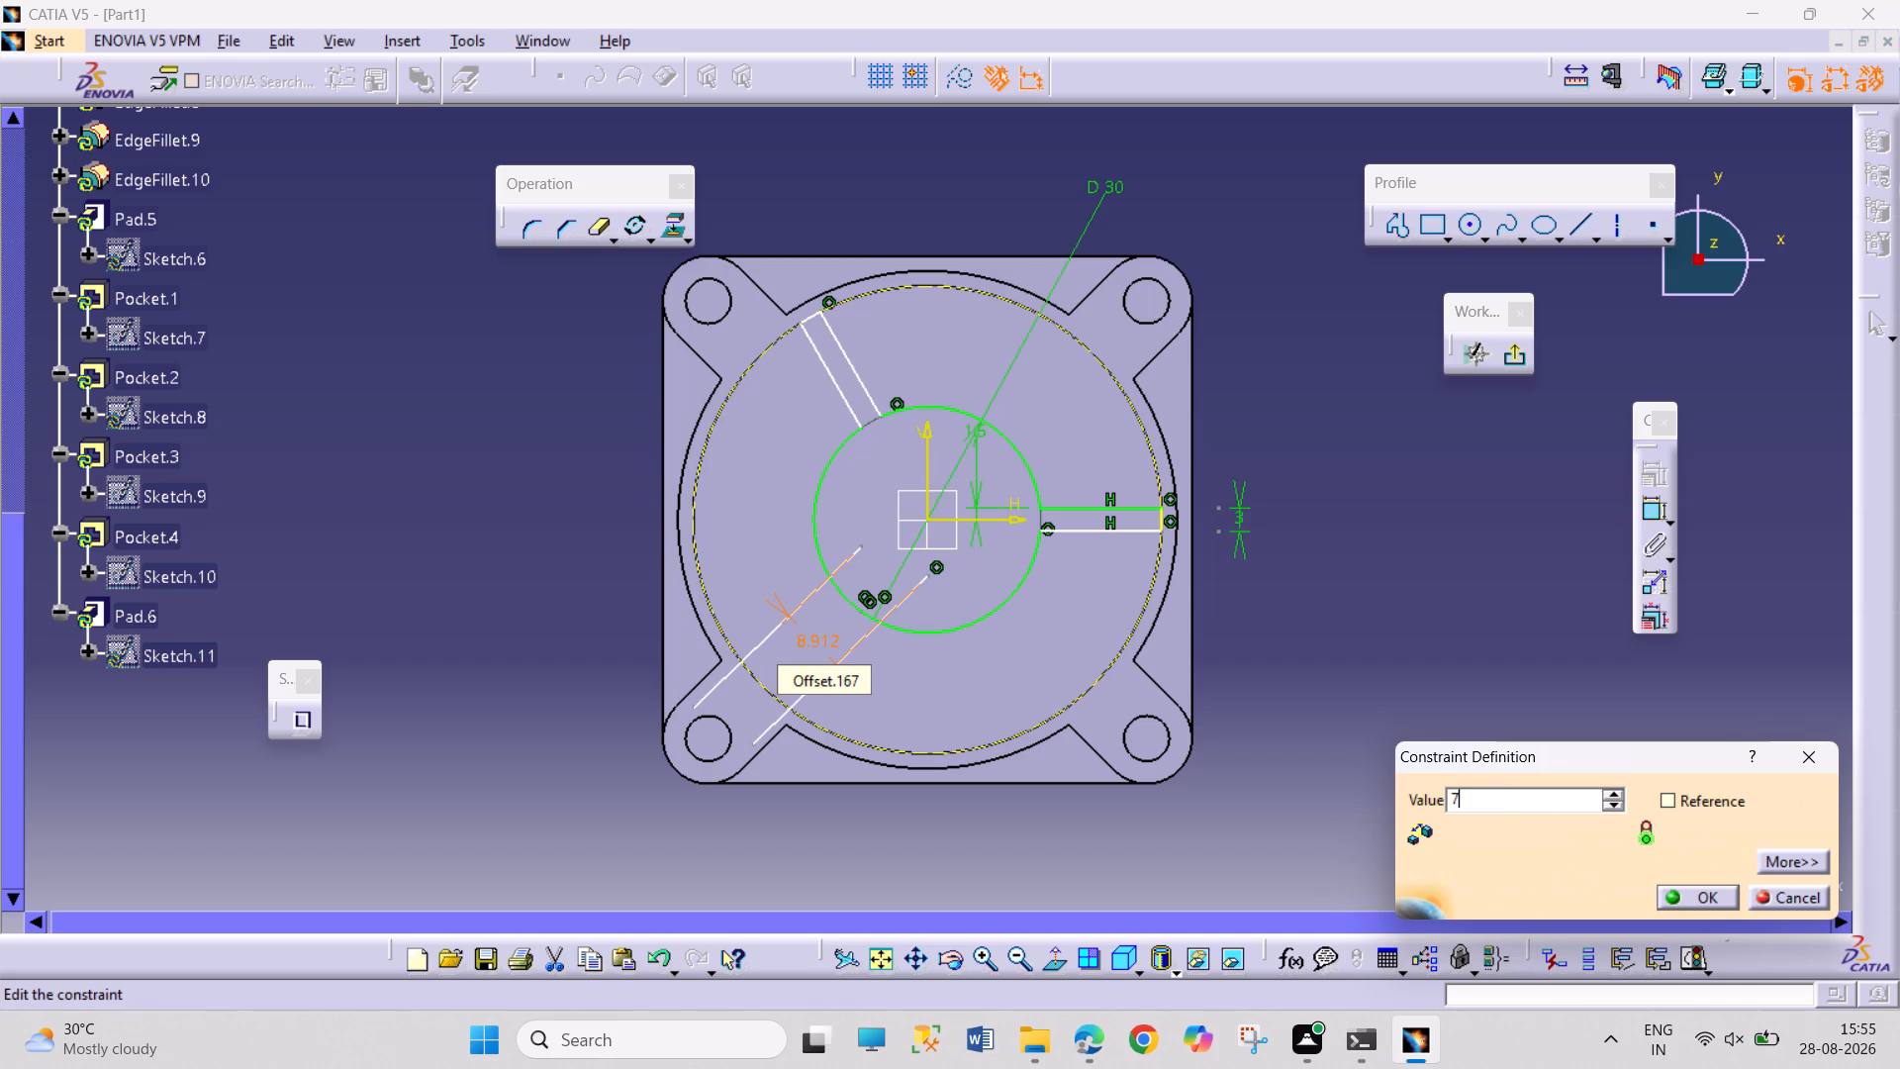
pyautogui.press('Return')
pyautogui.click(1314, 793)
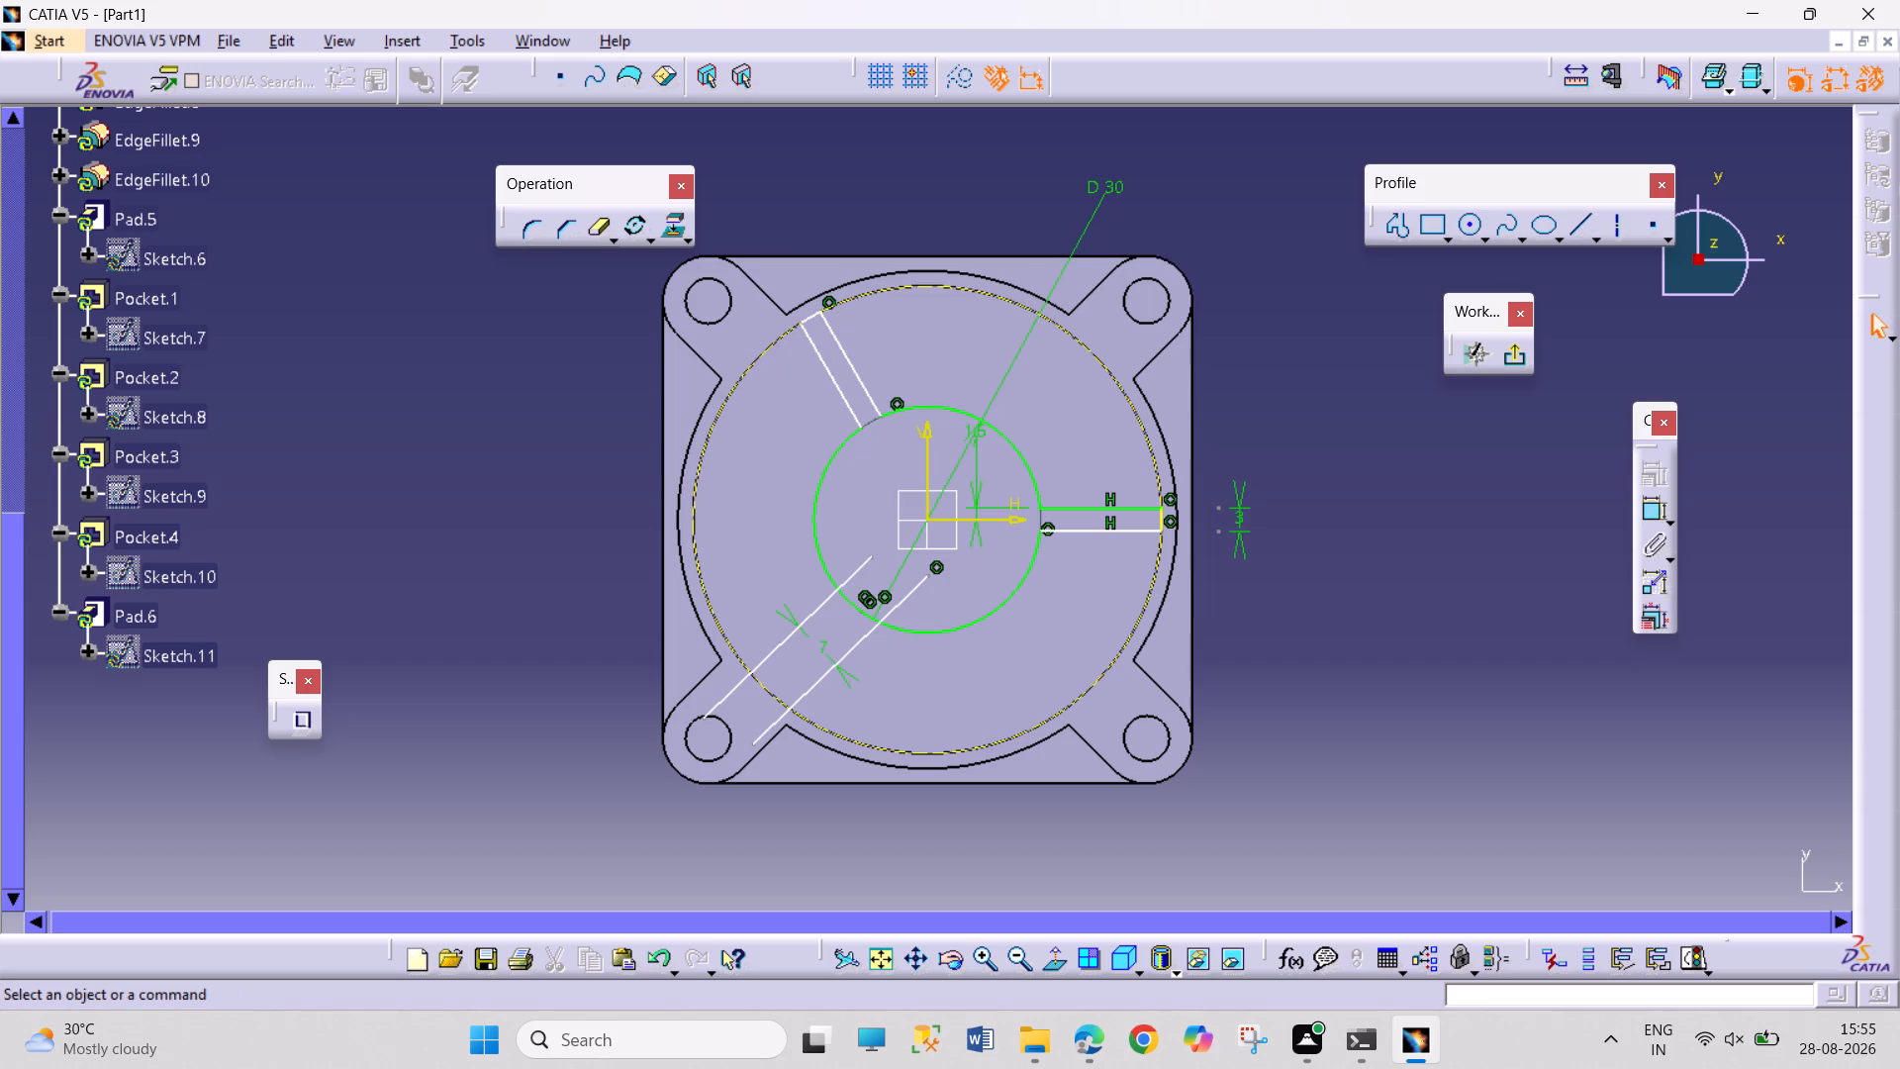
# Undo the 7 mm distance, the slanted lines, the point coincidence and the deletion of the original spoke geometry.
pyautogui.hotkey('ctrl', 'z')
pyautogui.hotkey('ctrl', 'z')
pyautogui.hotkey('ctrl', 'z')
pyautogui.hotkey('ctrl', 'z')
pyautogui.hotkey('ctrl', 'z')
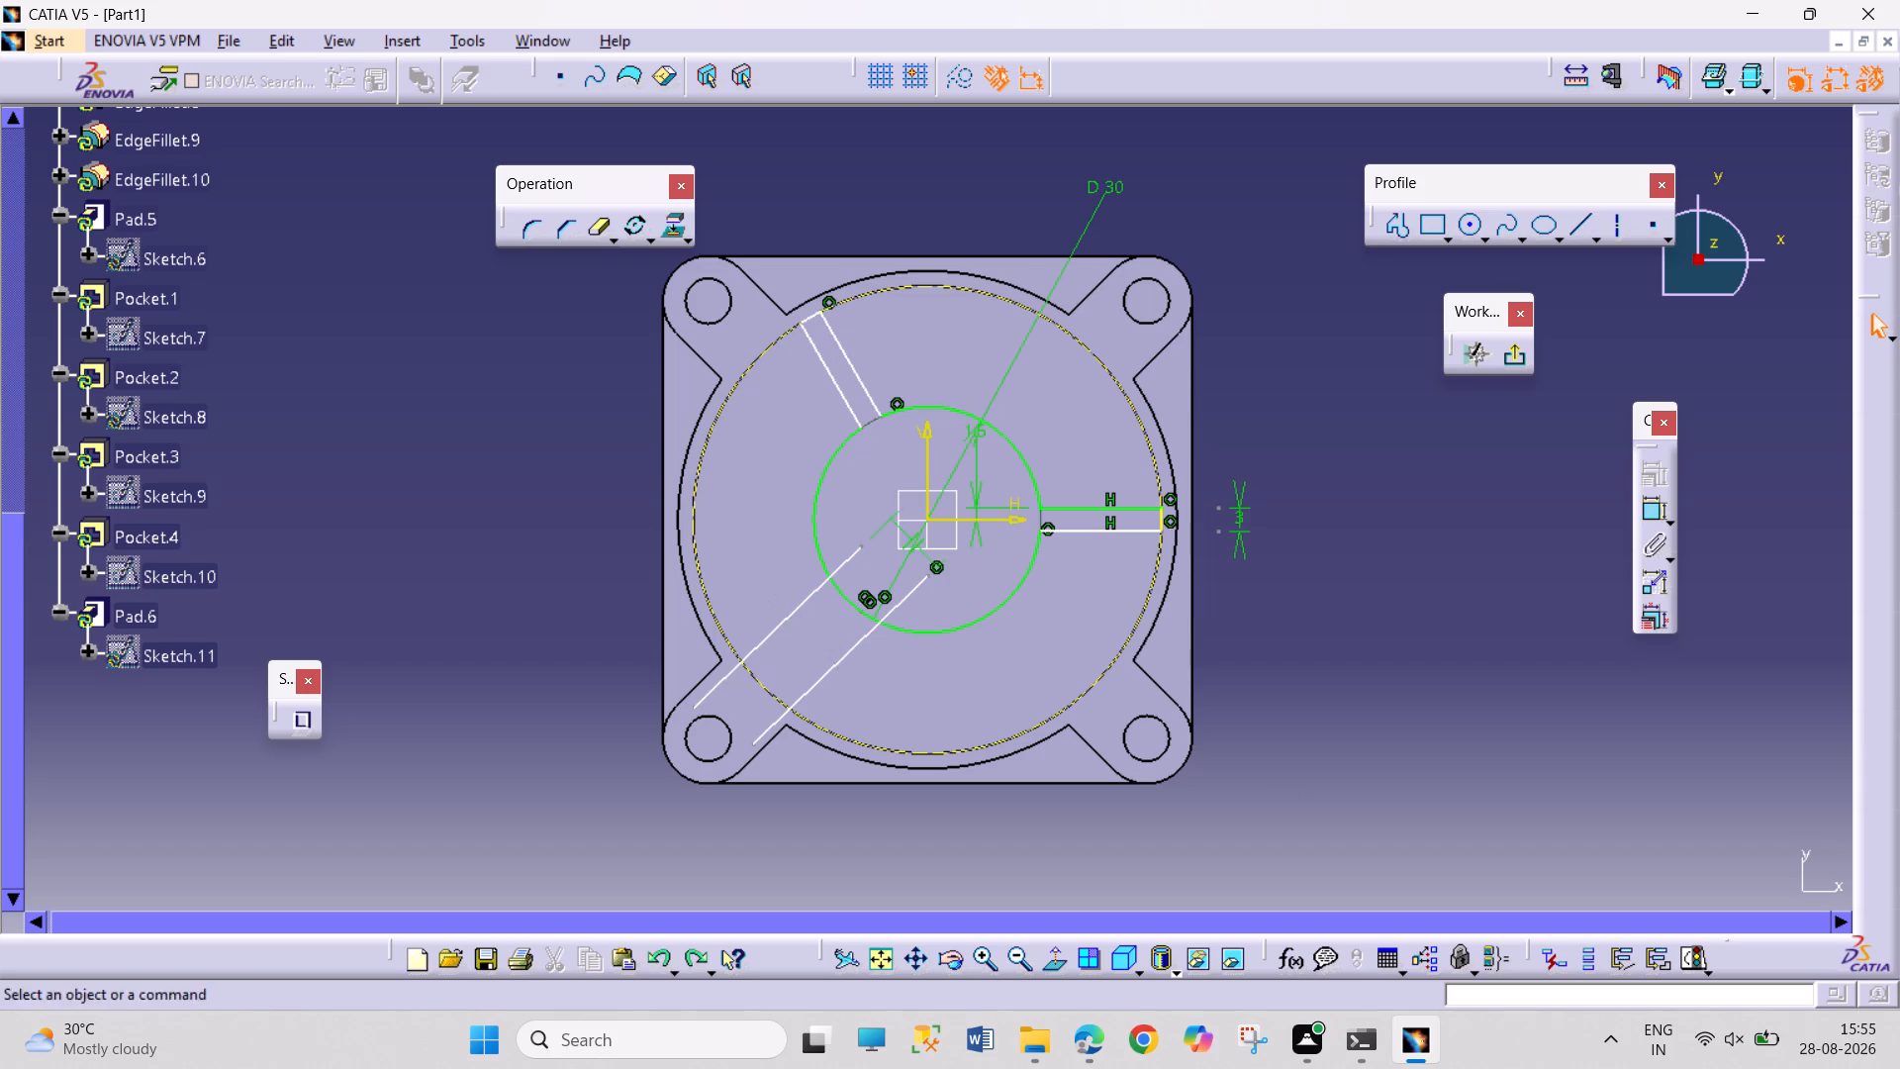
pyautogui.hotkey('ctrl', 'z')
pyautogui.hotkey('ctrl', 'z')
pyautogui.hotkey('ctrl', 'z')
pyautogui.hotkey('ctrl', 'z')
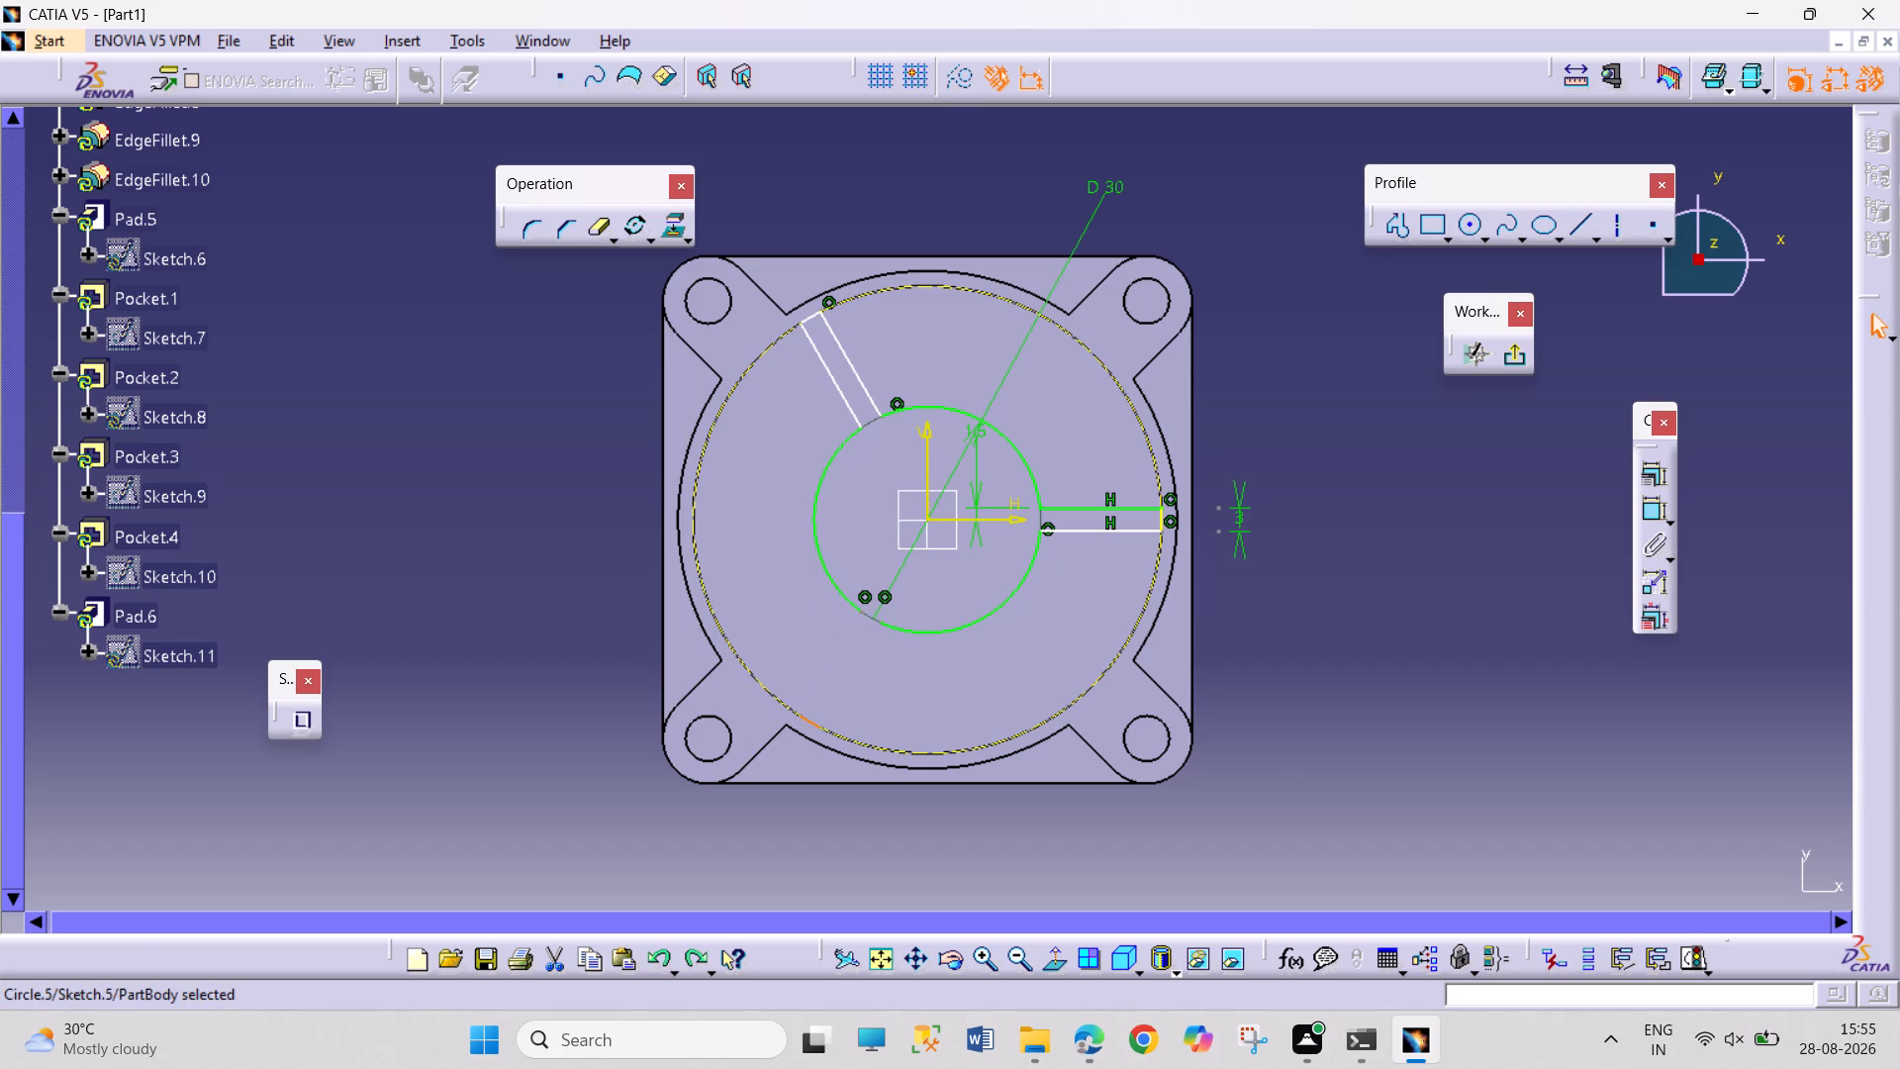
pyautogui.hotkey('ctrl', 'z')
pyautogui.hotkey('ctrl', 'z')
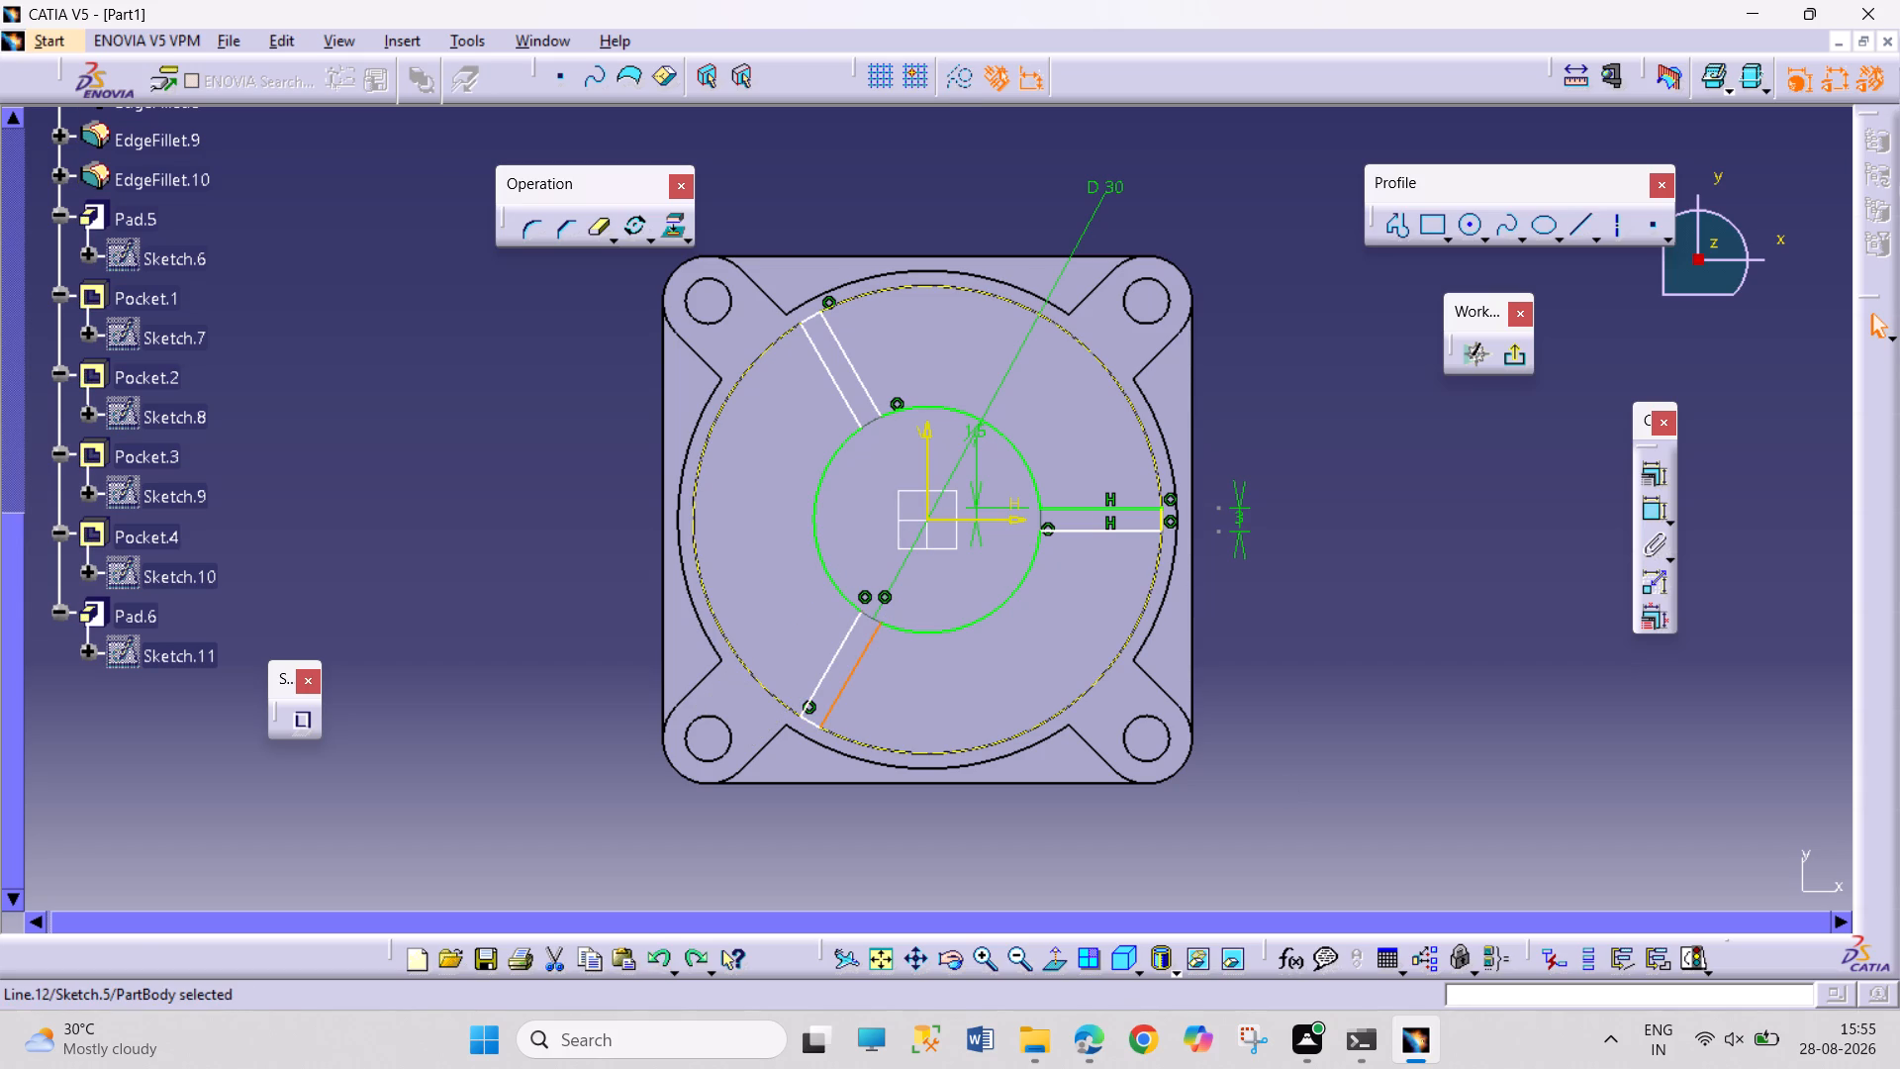
# Draw two lines parallel to the negative-X, negative-Y spoke, one on each side, running from inside the hub circle past the outer circle.
pyautogui.click(1395, 755)
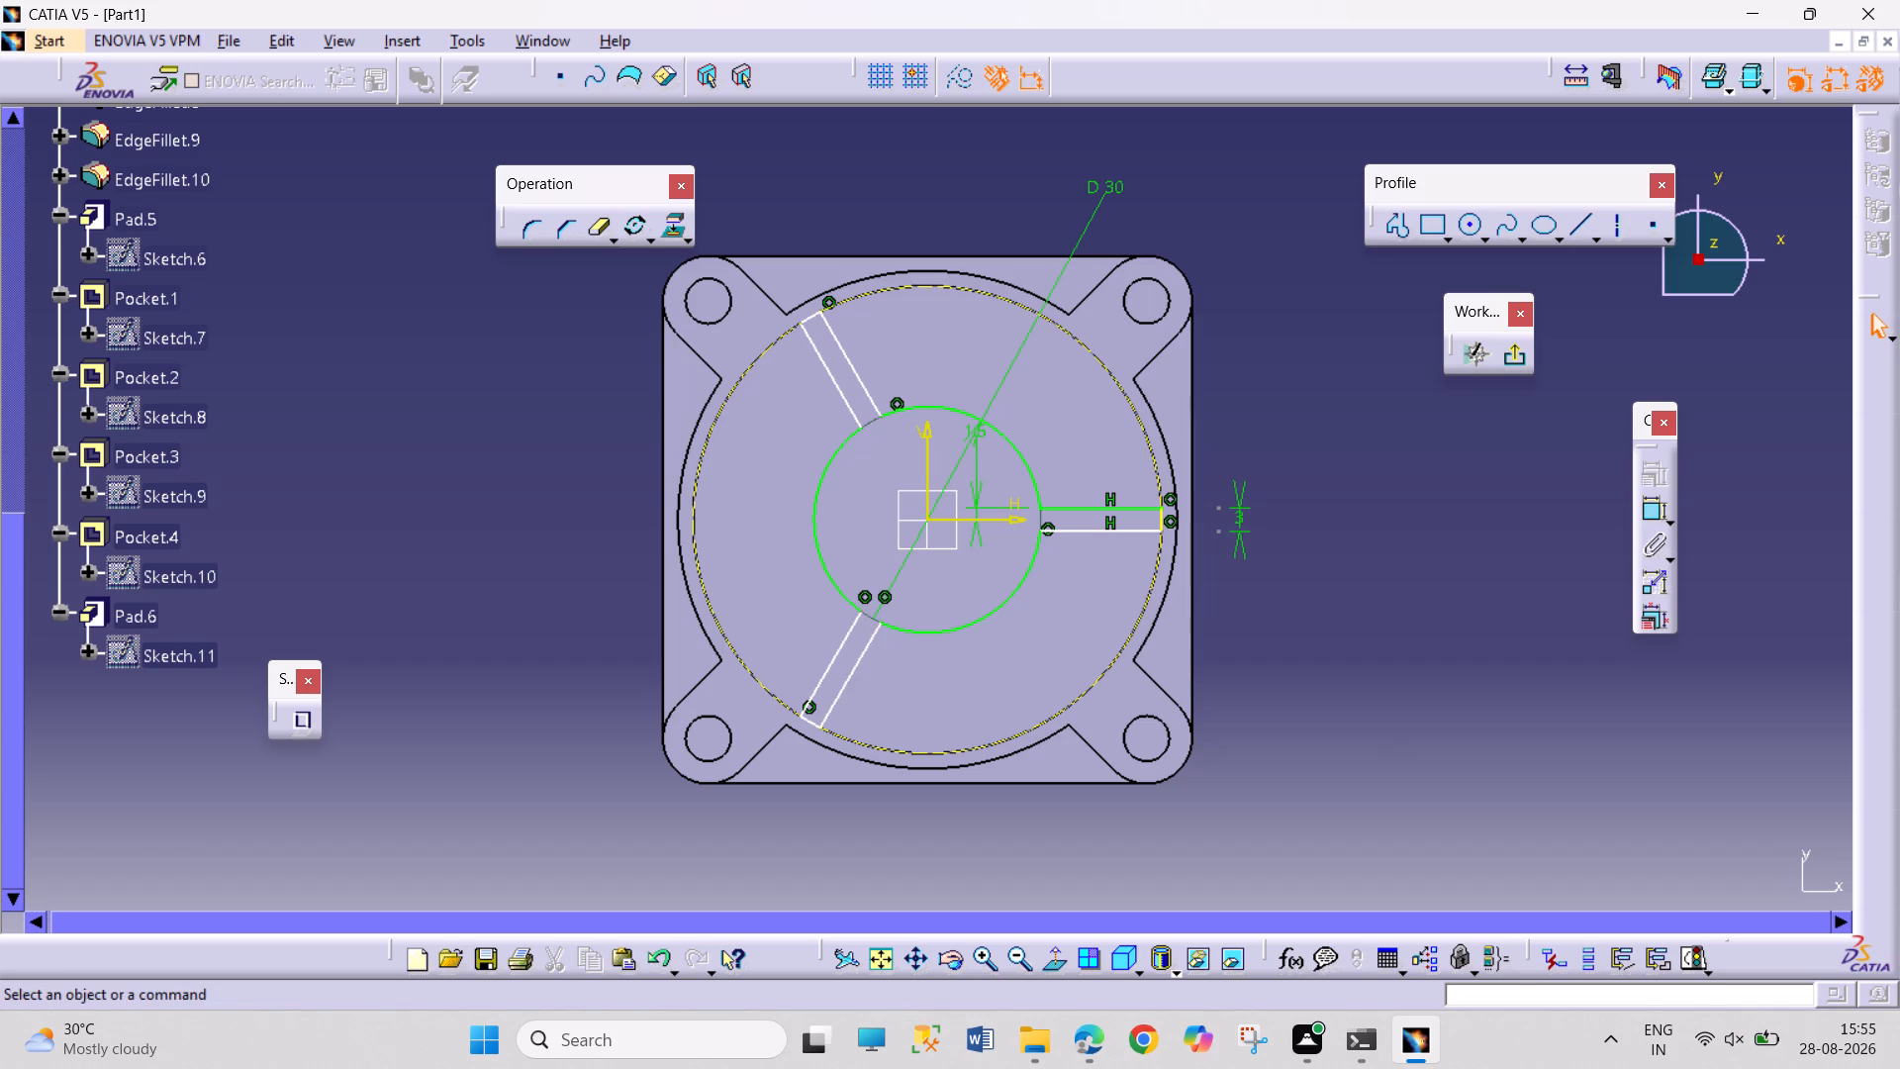
pyautogui.click(1587, 227)
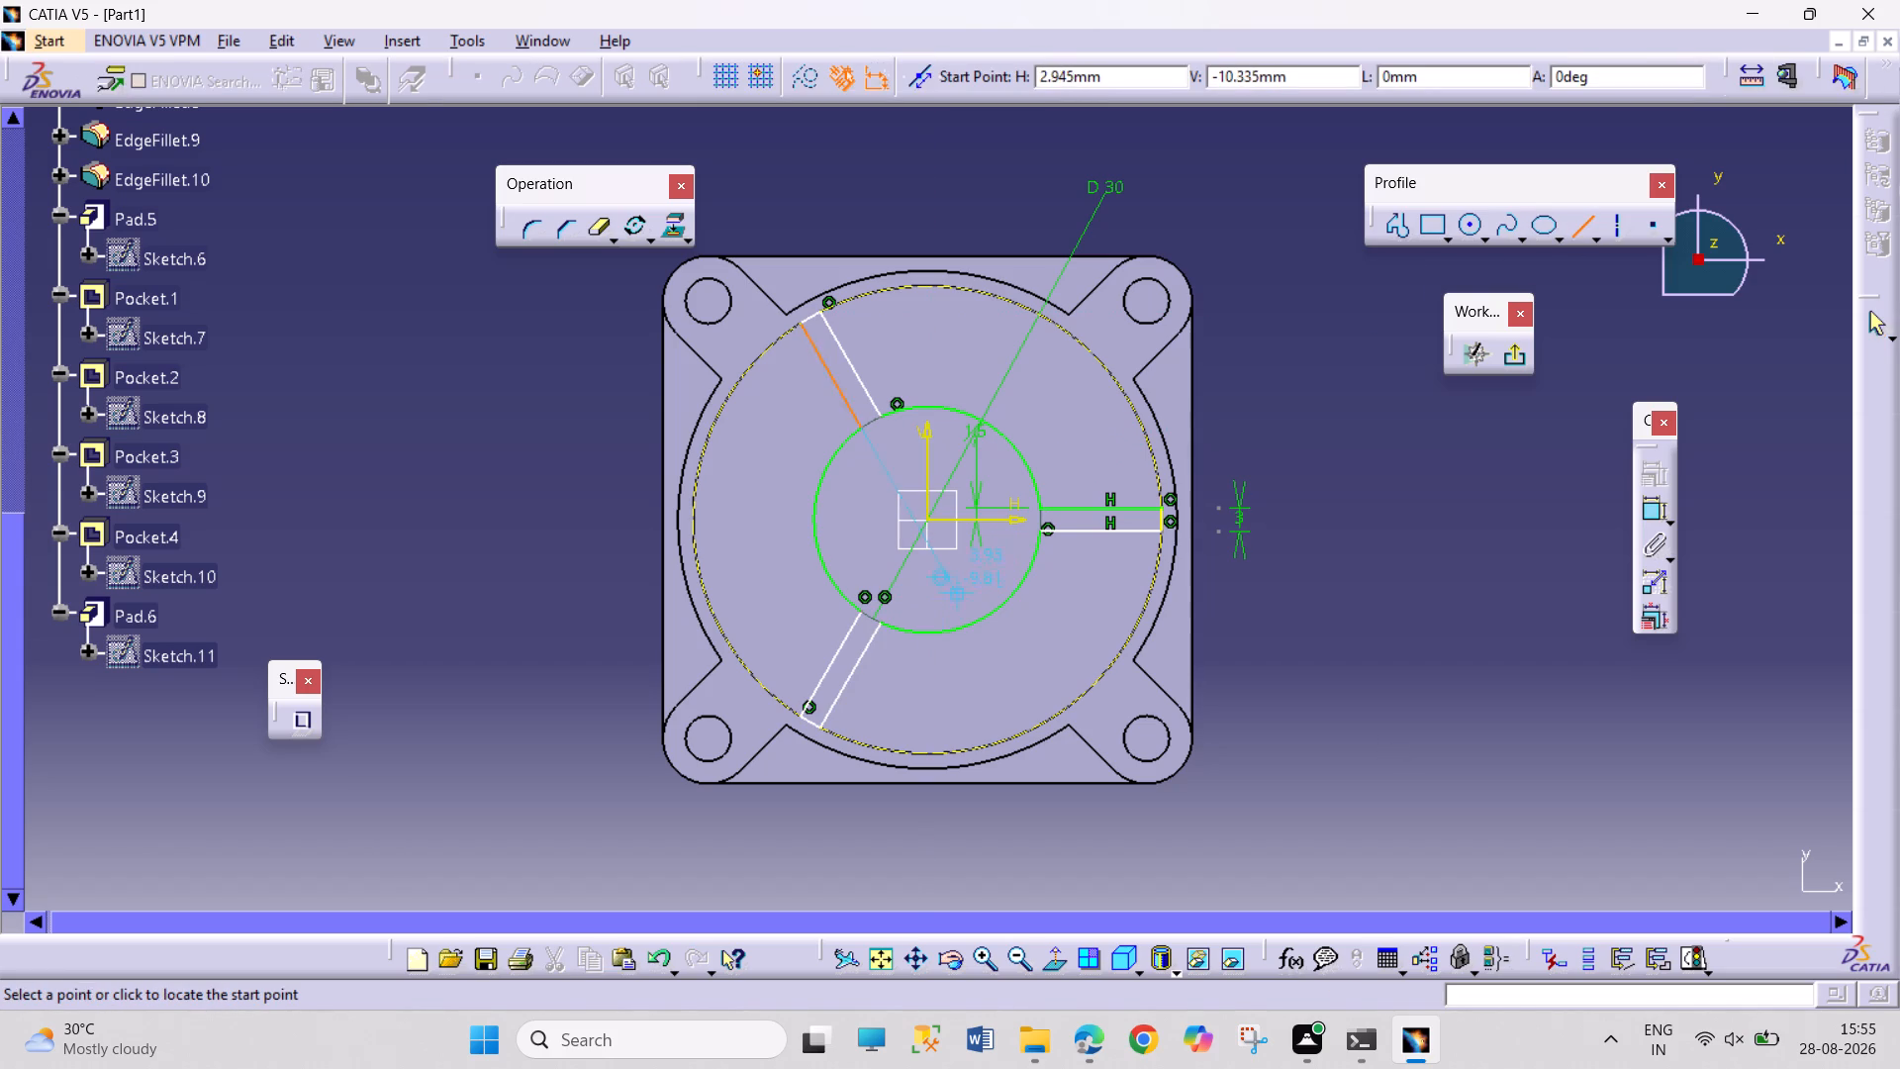
pyautogui.click(919, 610)
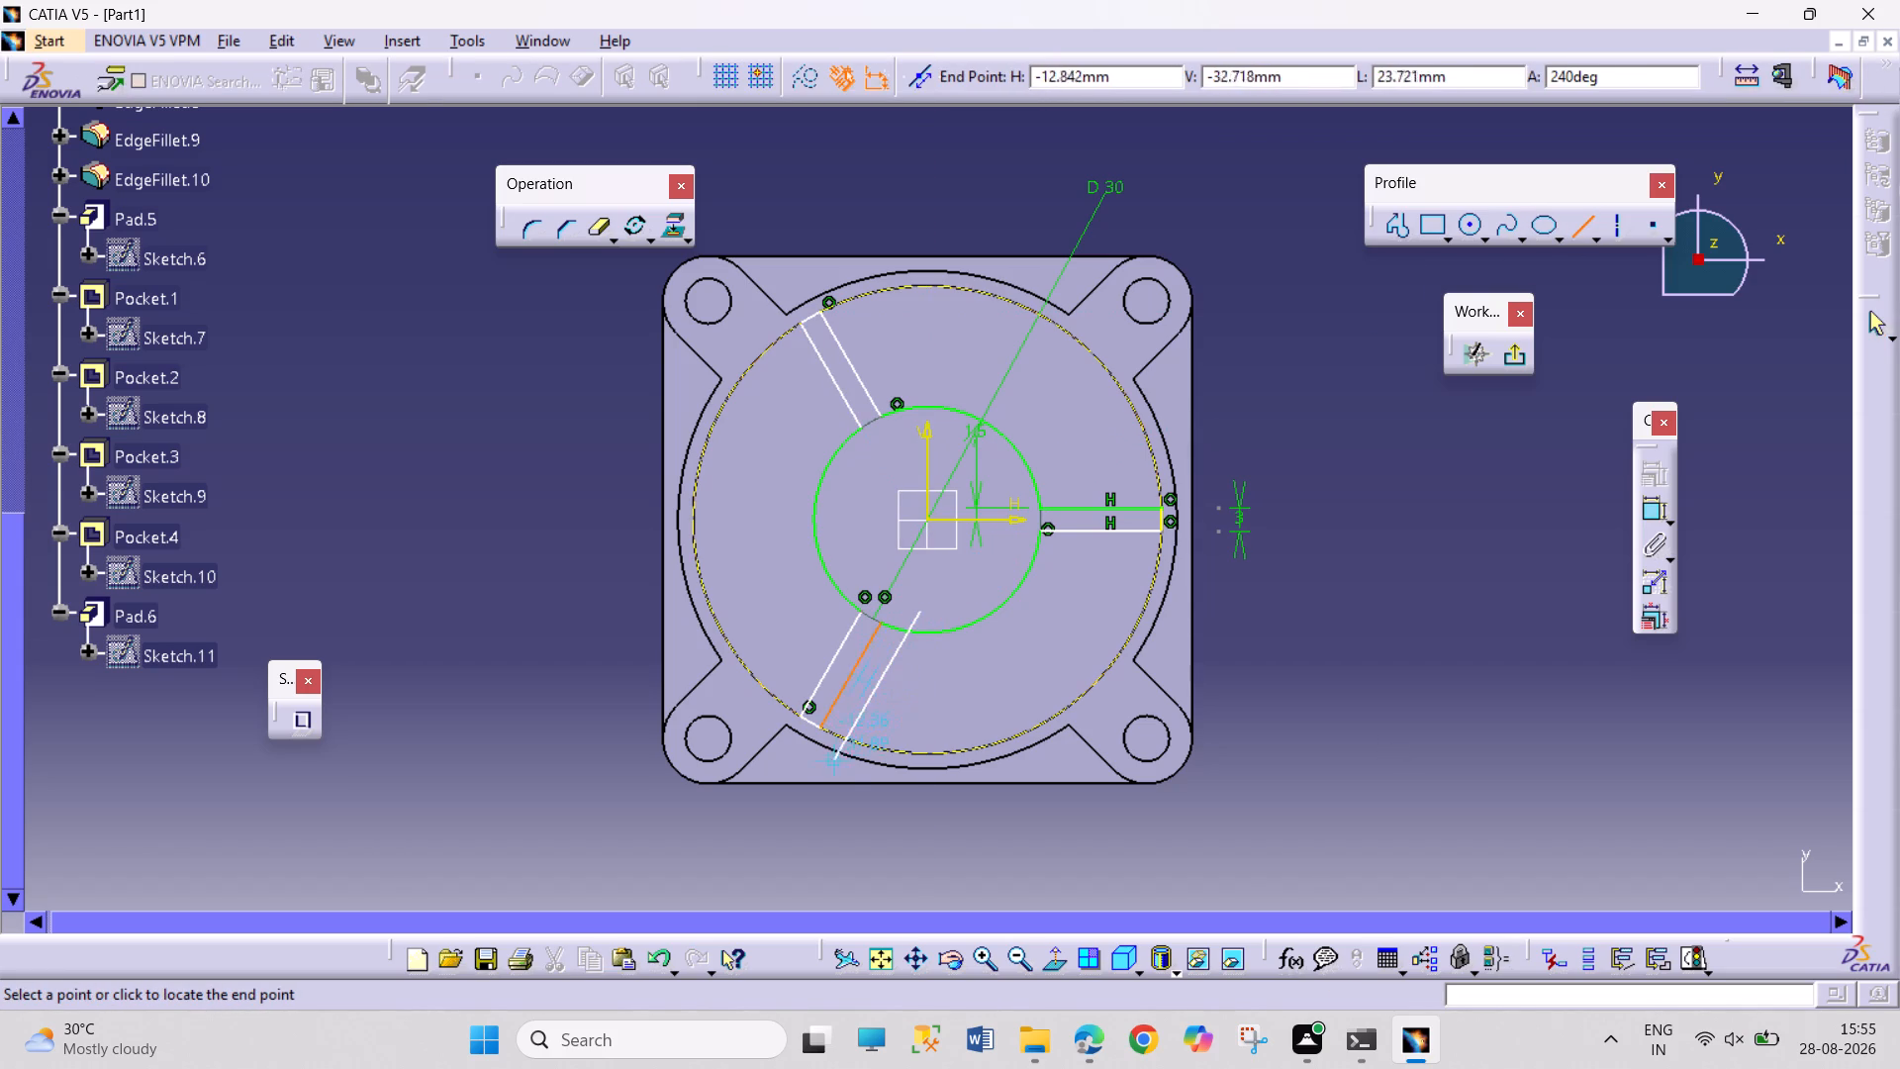
pyautogui.click(797, 829)
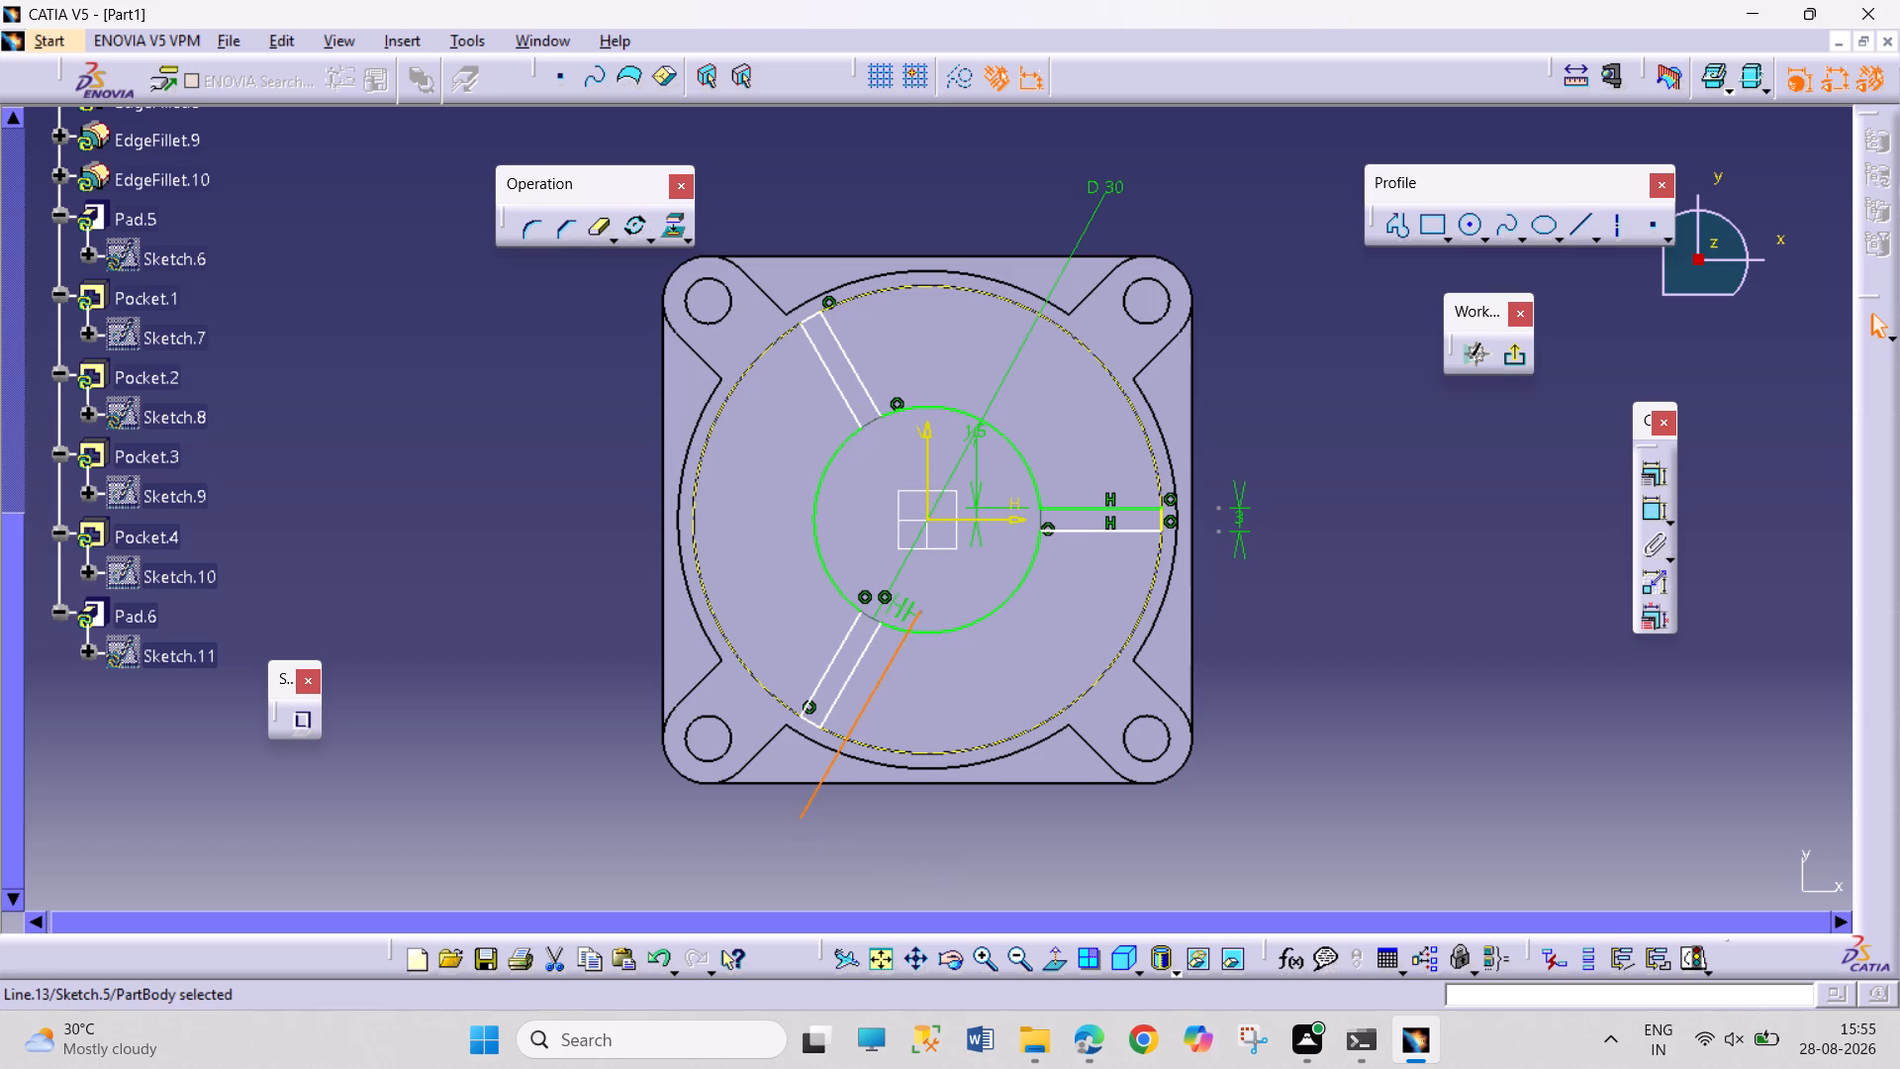
pyautogui.click(955, 878)
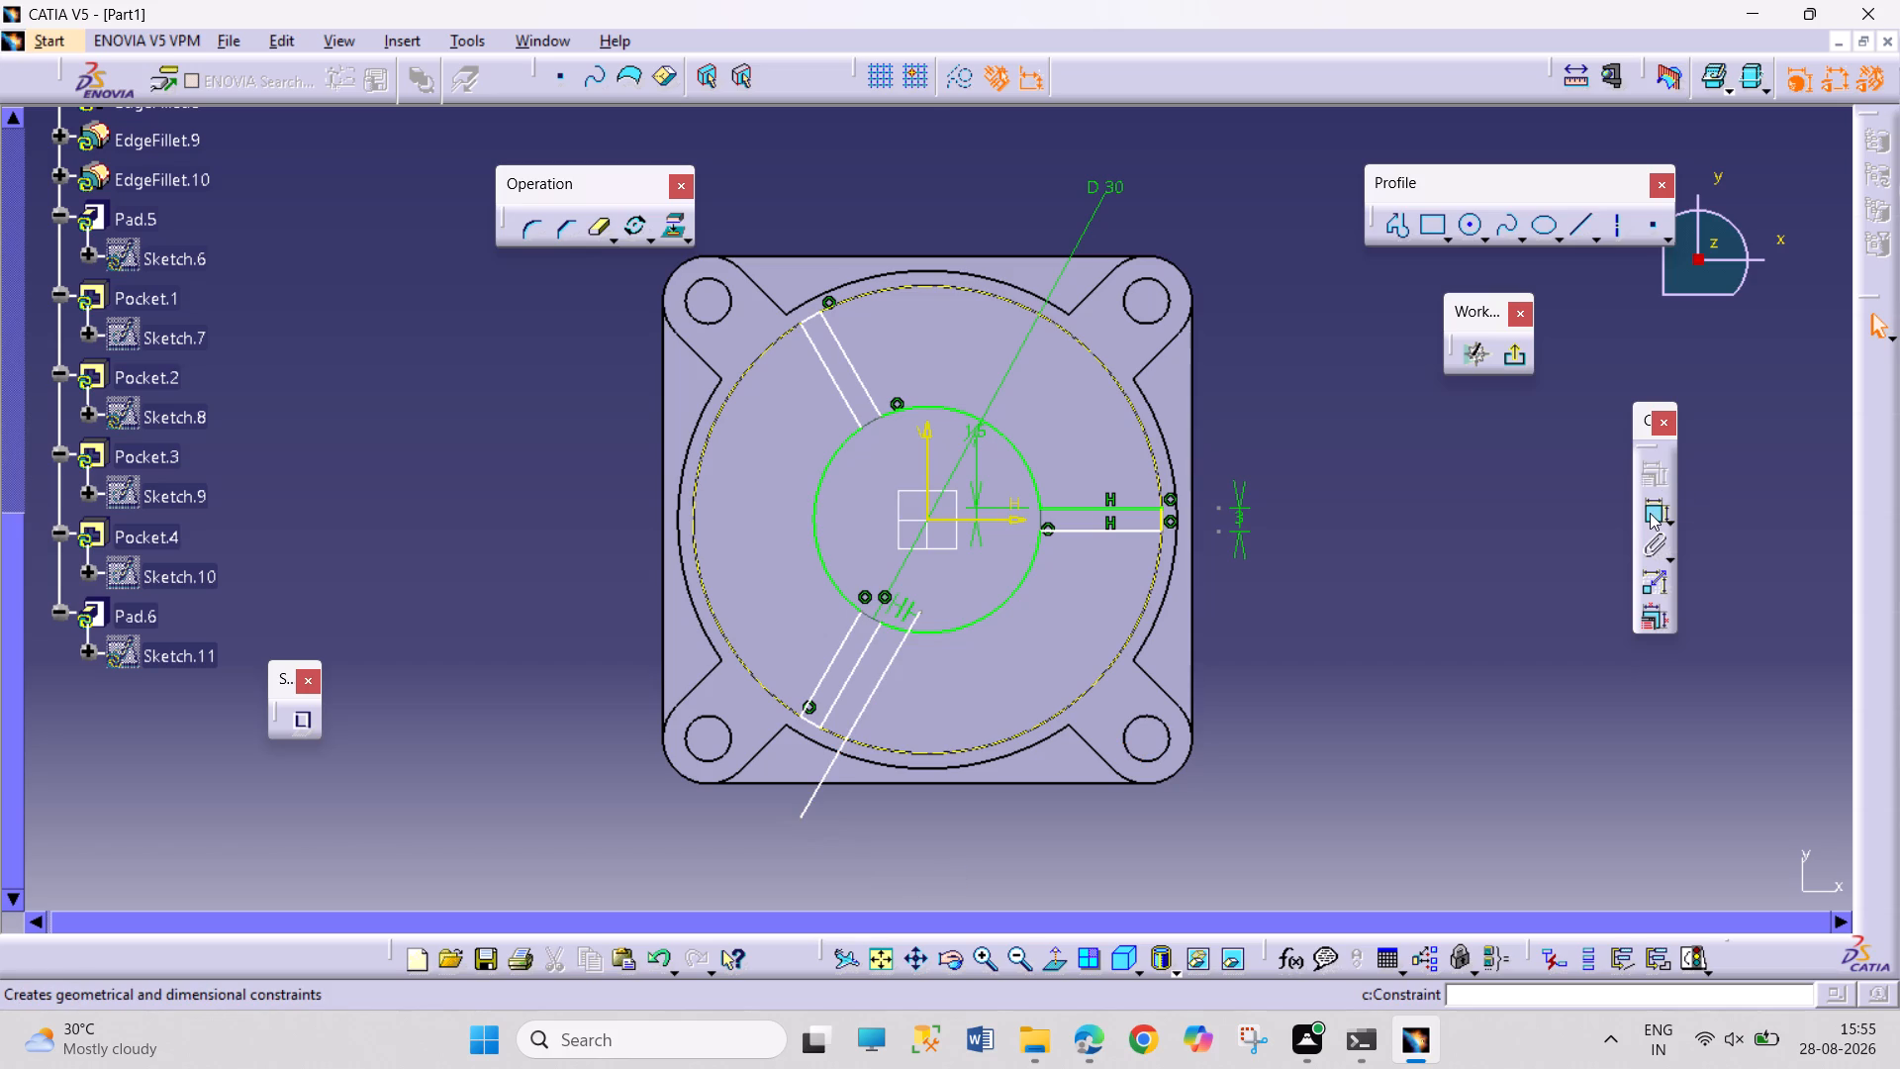
pyautogui.click(1579, 221)
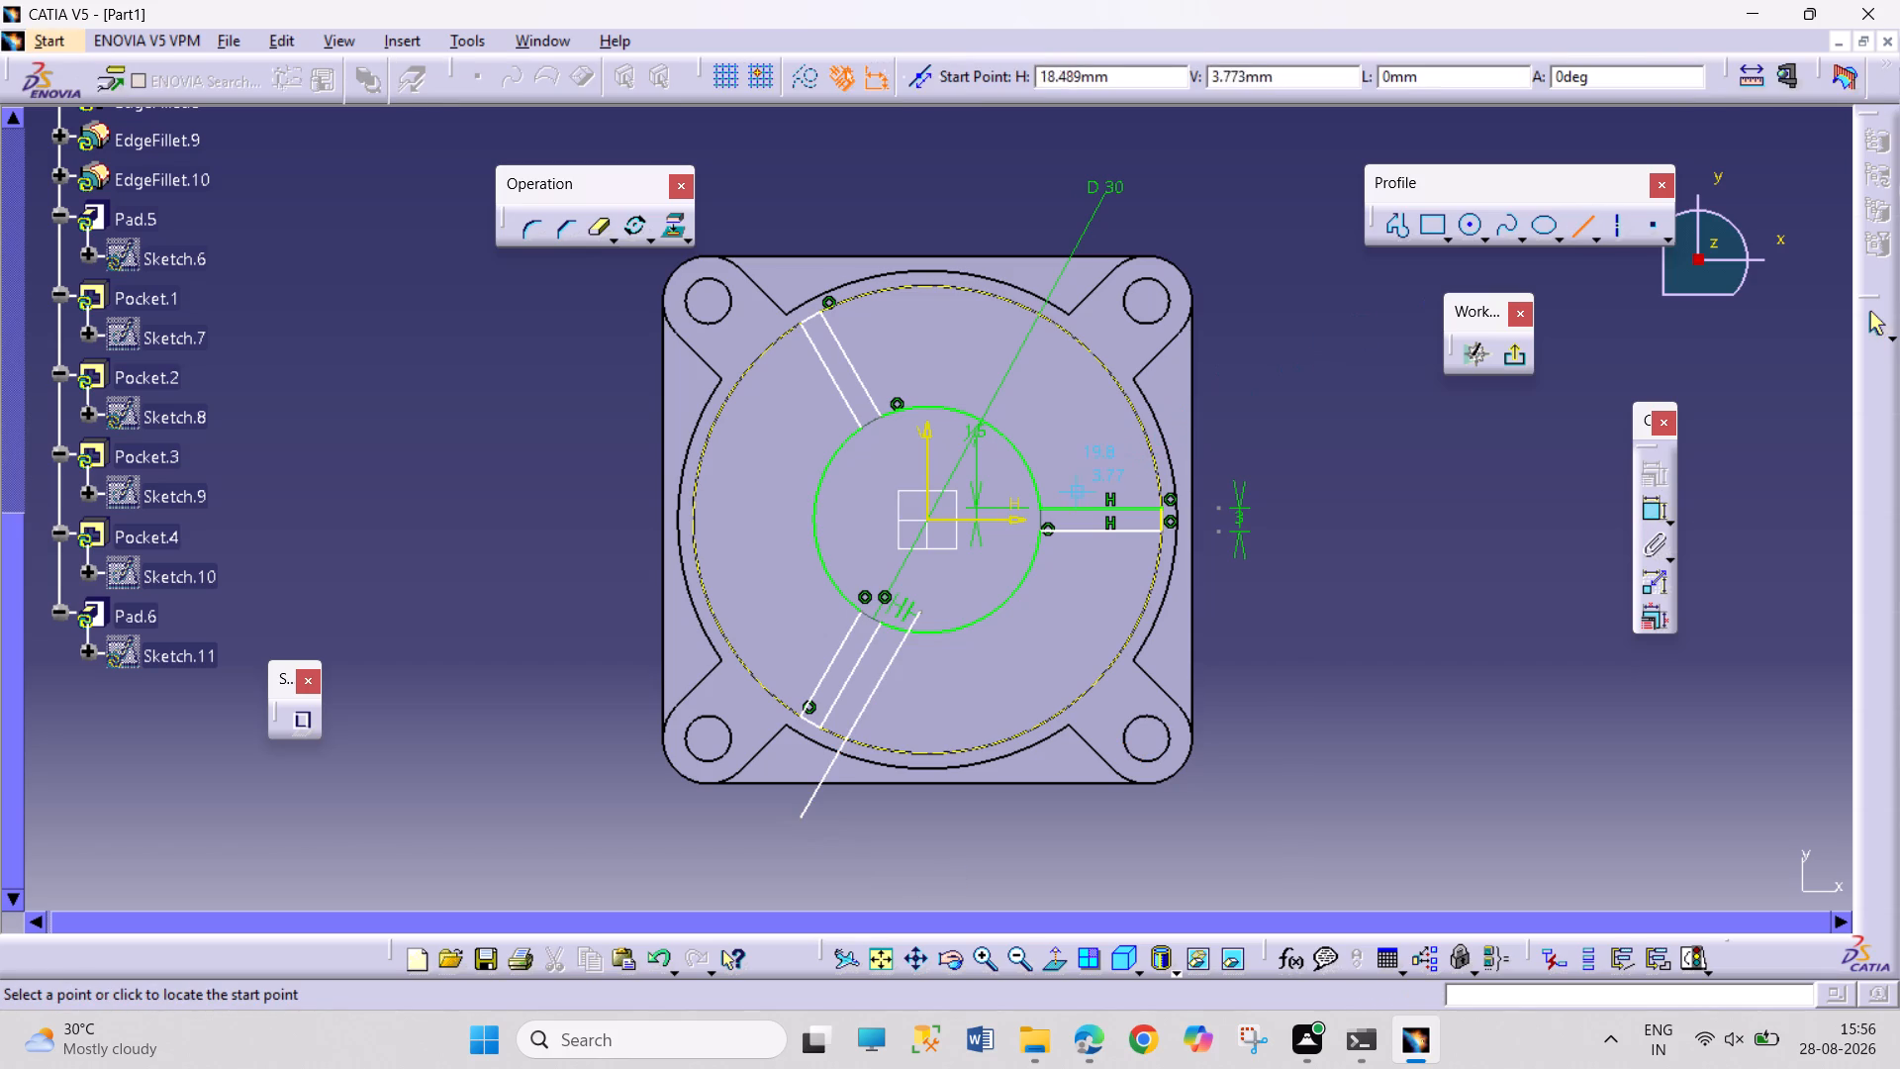
pyautogui.click(849, 562)
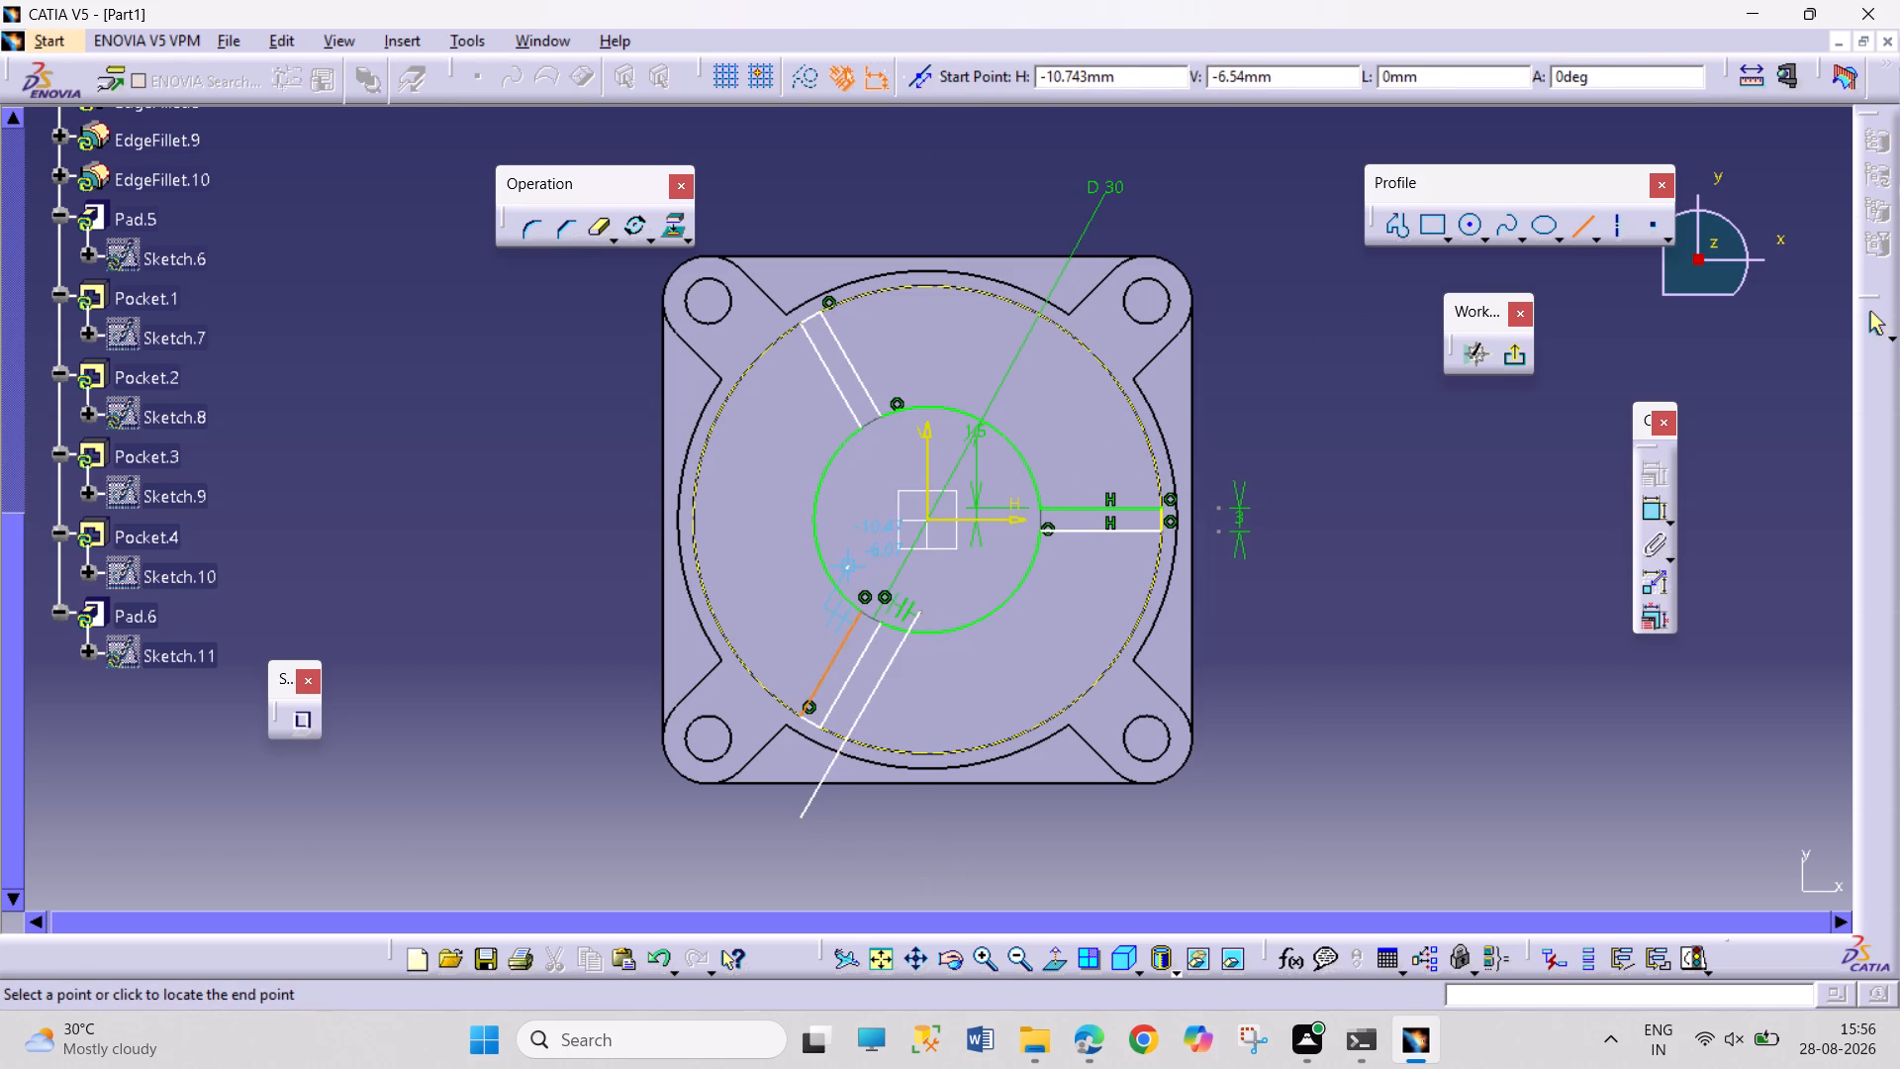
pyautogui.click(725, 771)
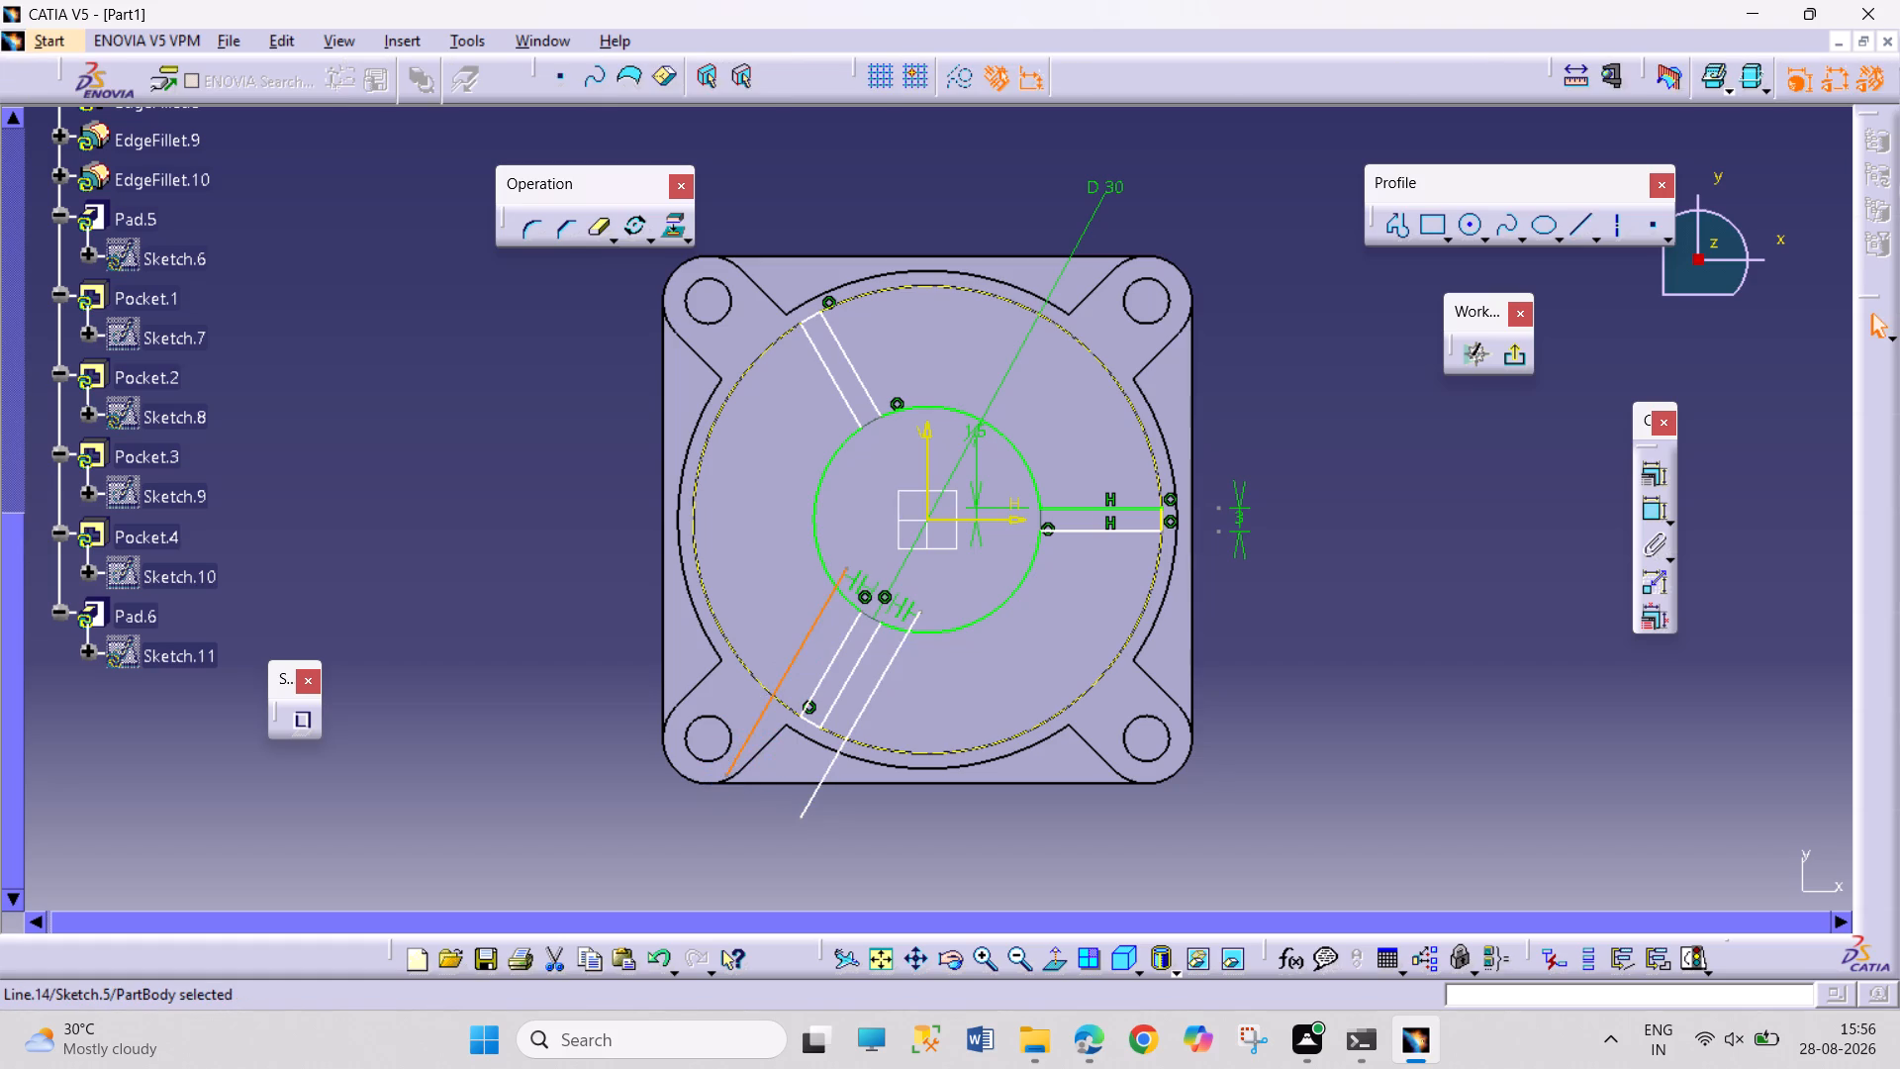
pyautogui.click(1032, 872)
# Dimension the distance between the two new slanted lines and set it to 4 mm.
pyautogui.click(1658, 511)
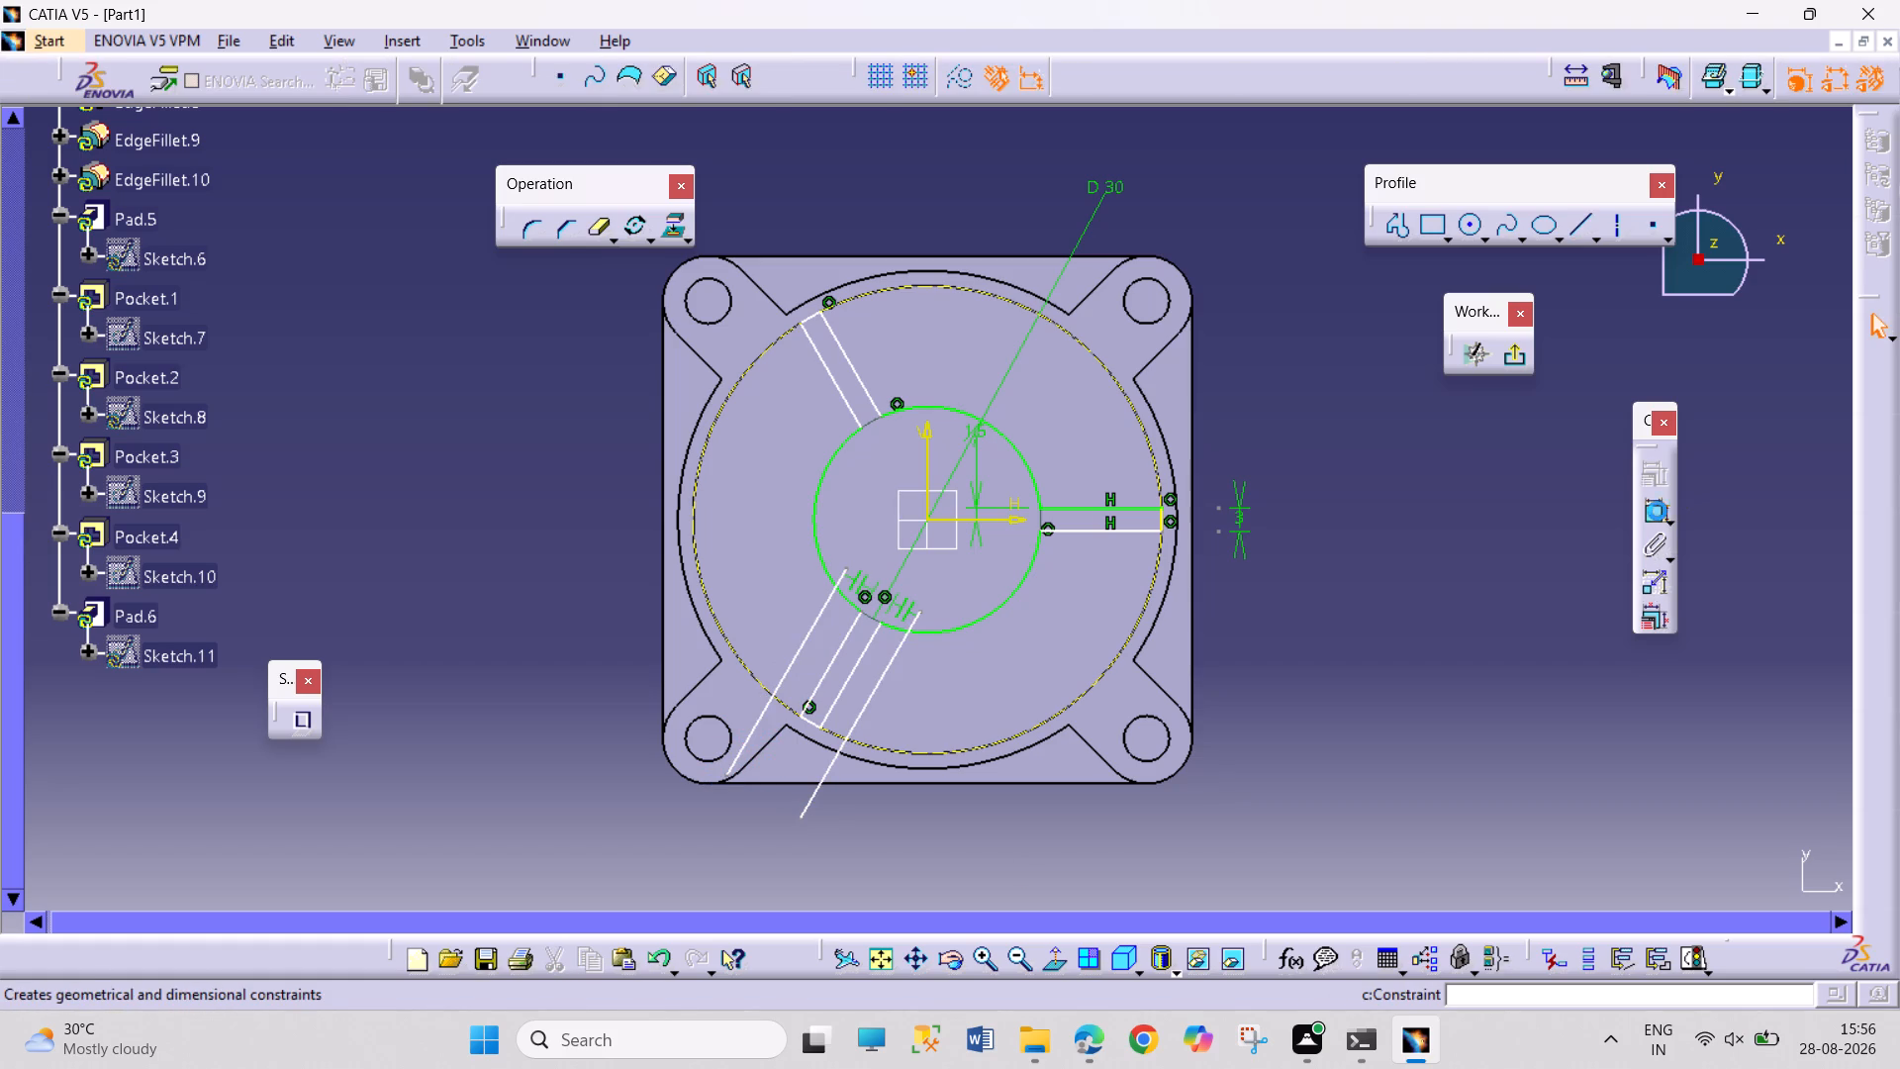
pyautogui.click(871, 706)
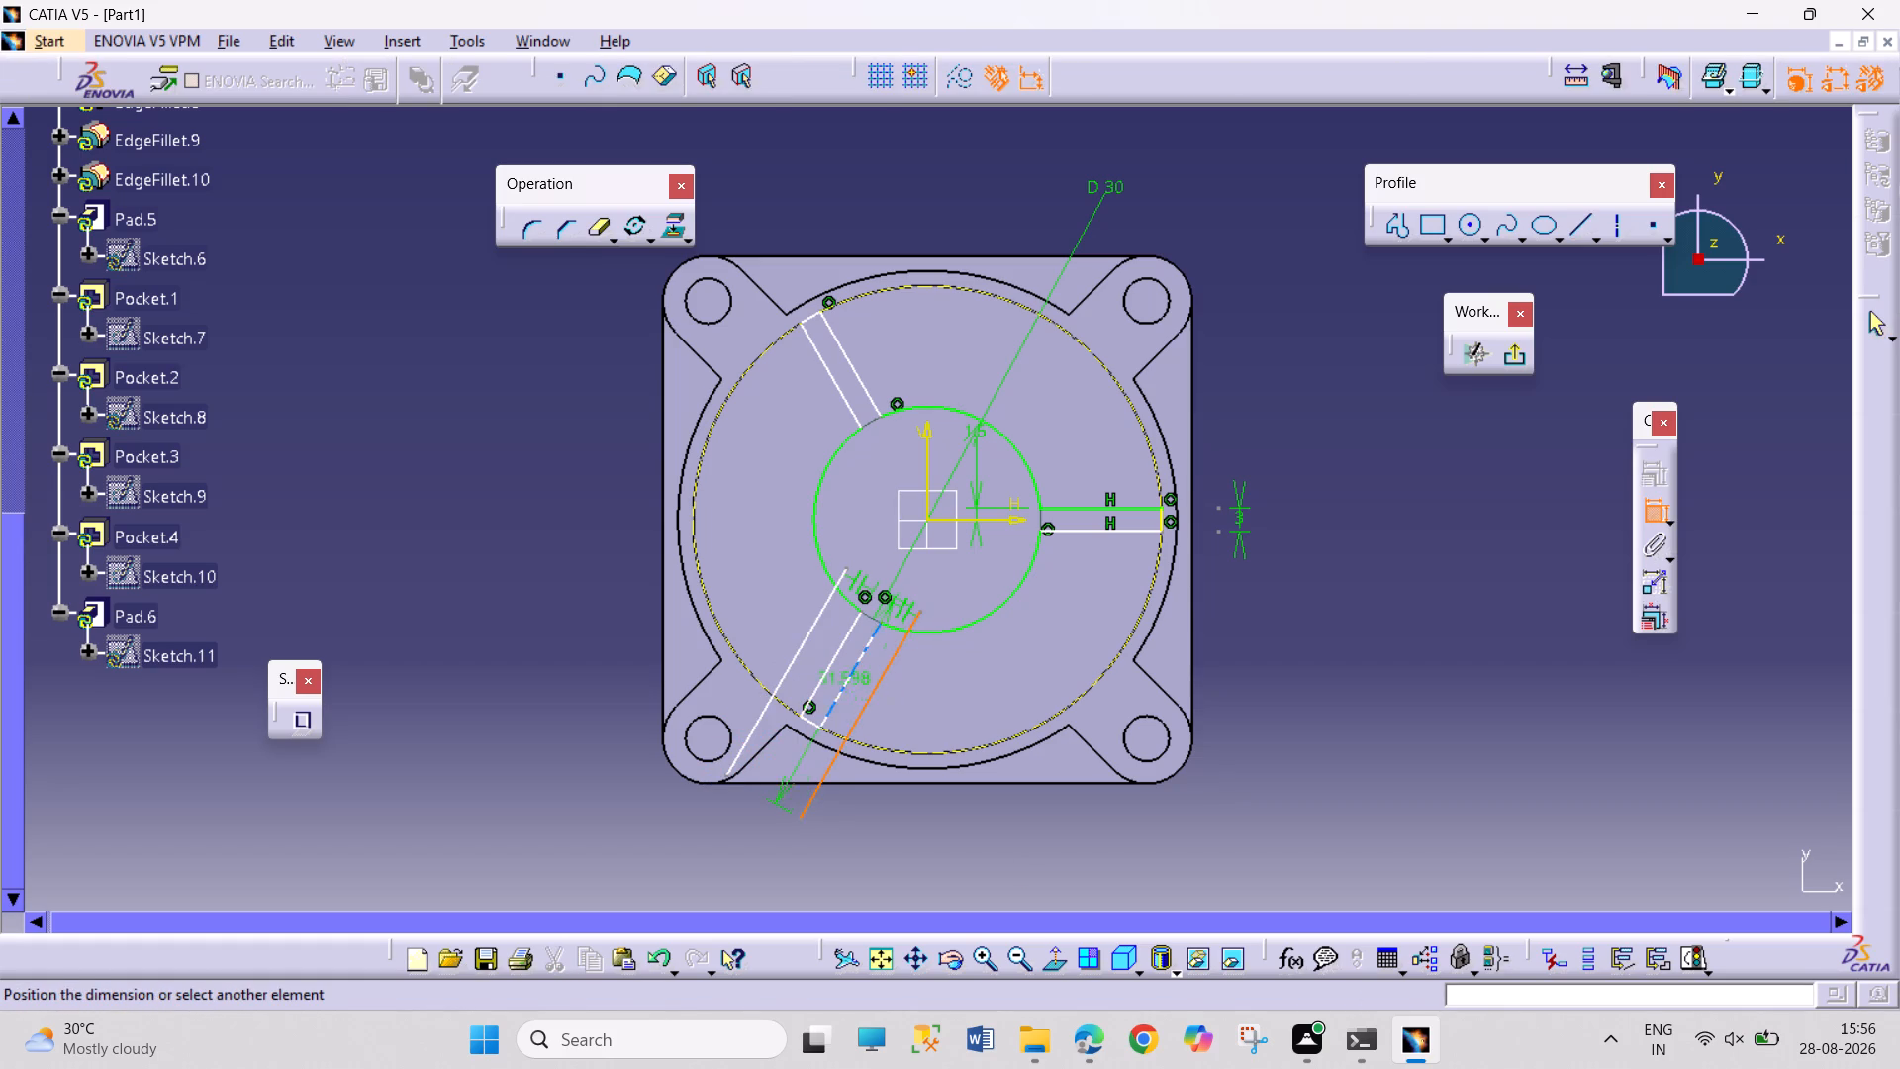
pyautogui.click(801, 641)
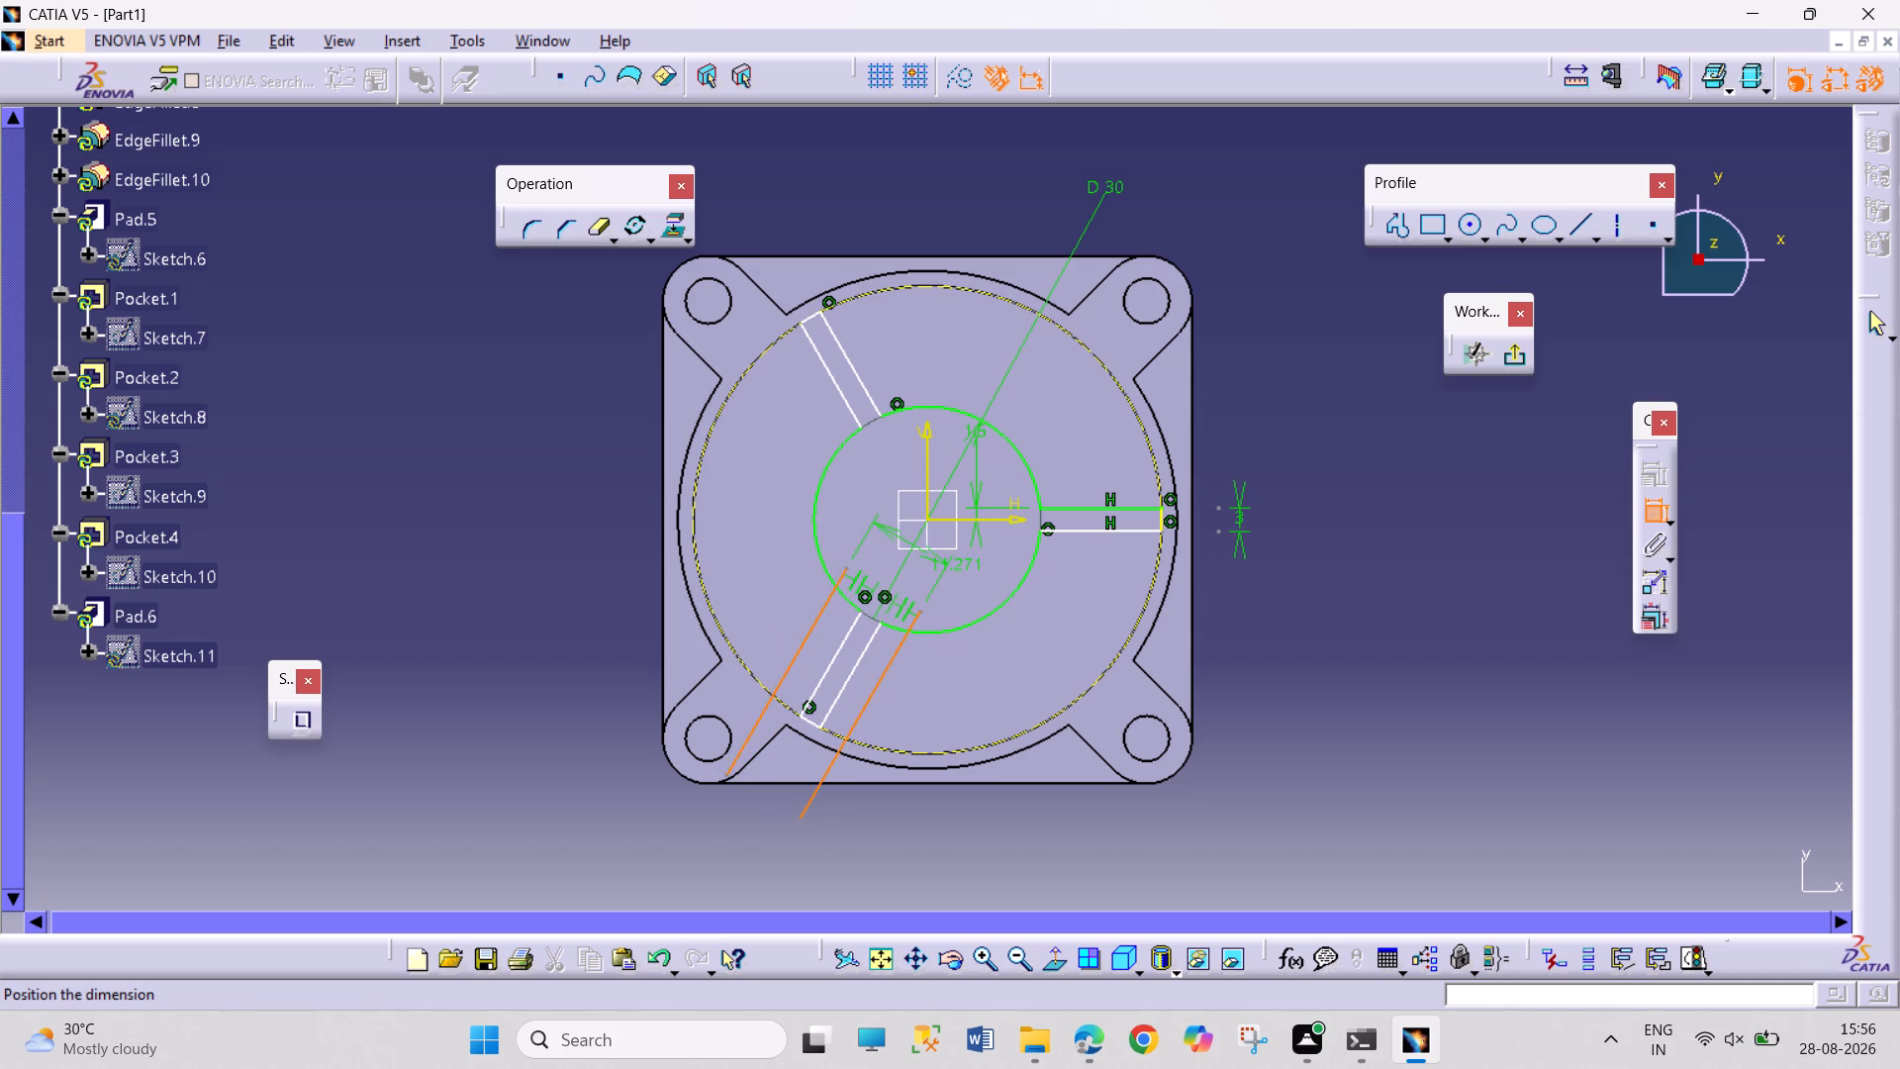
pyautogui.click(1257, 646)
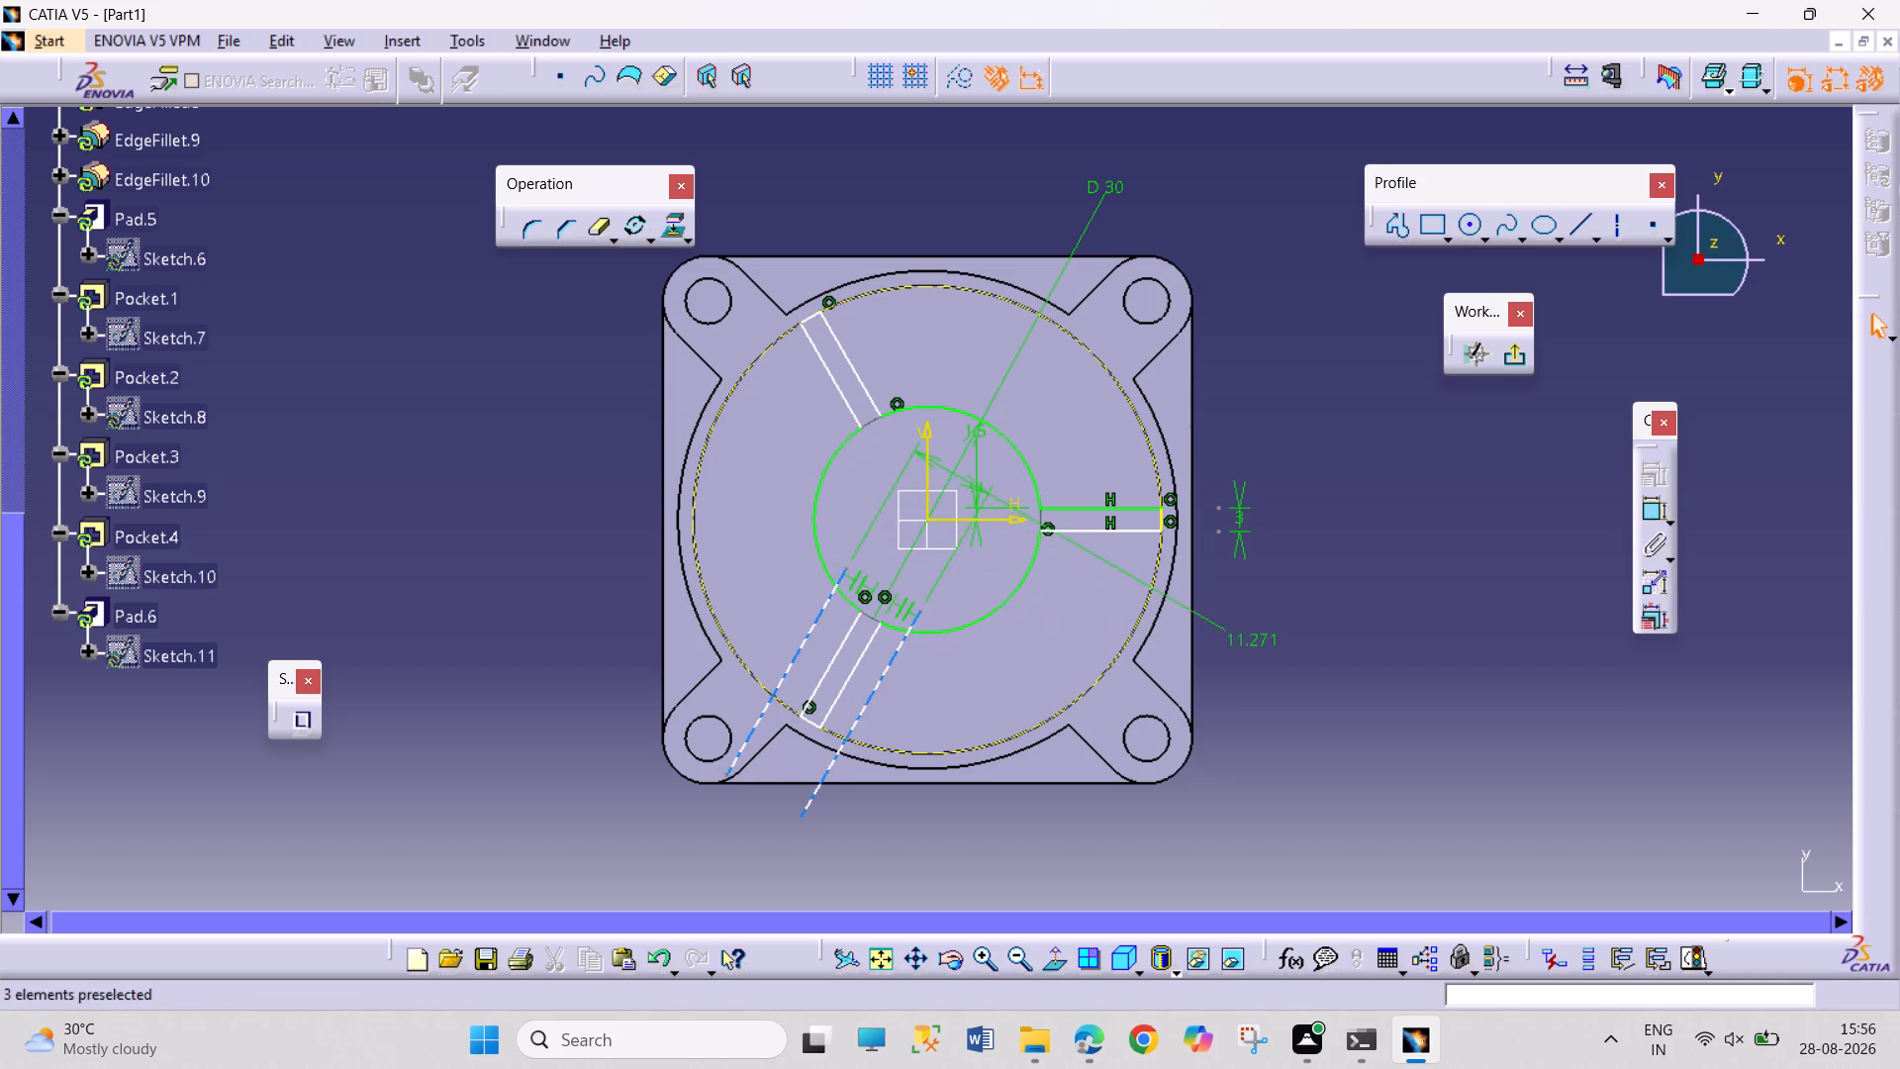
pyautogui.doubleClick(1261, 637)
pyautogui.press('4')
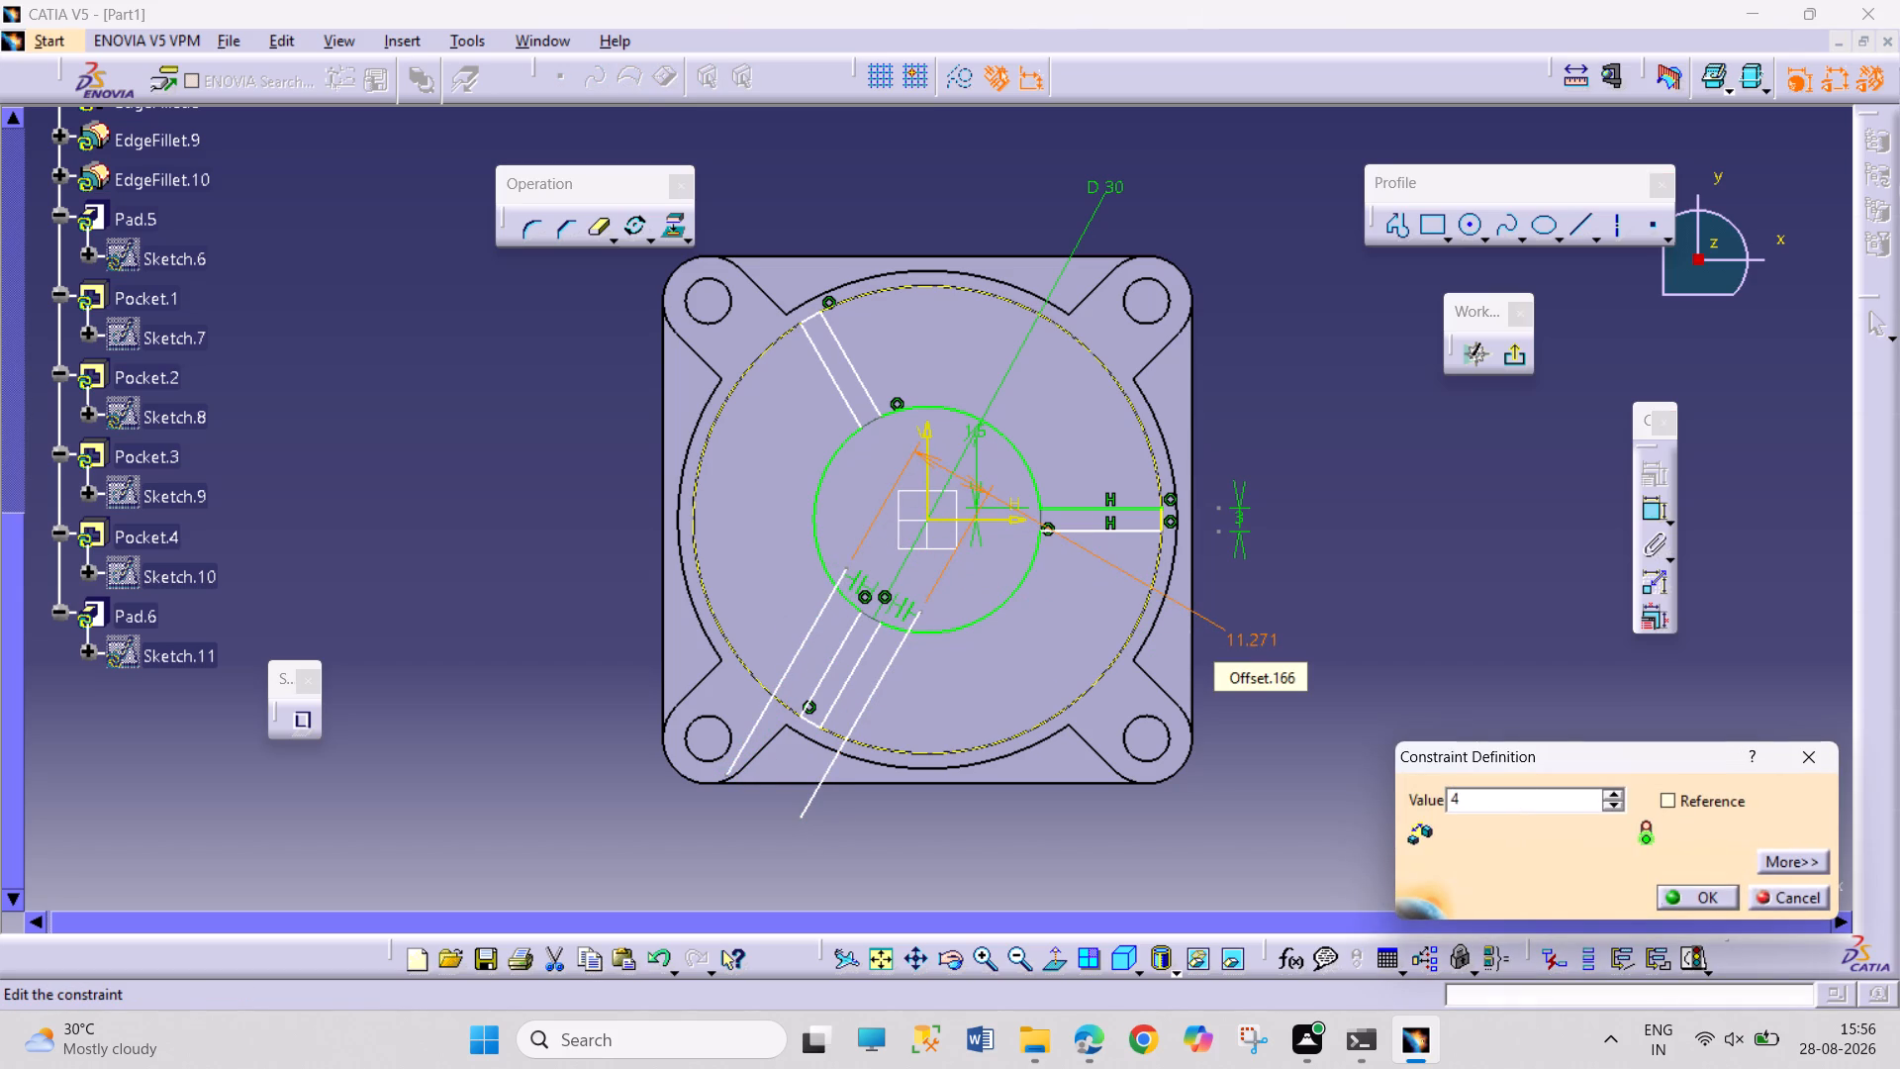
pyautogui.press('Return')
pyautogui.click(816, 870)
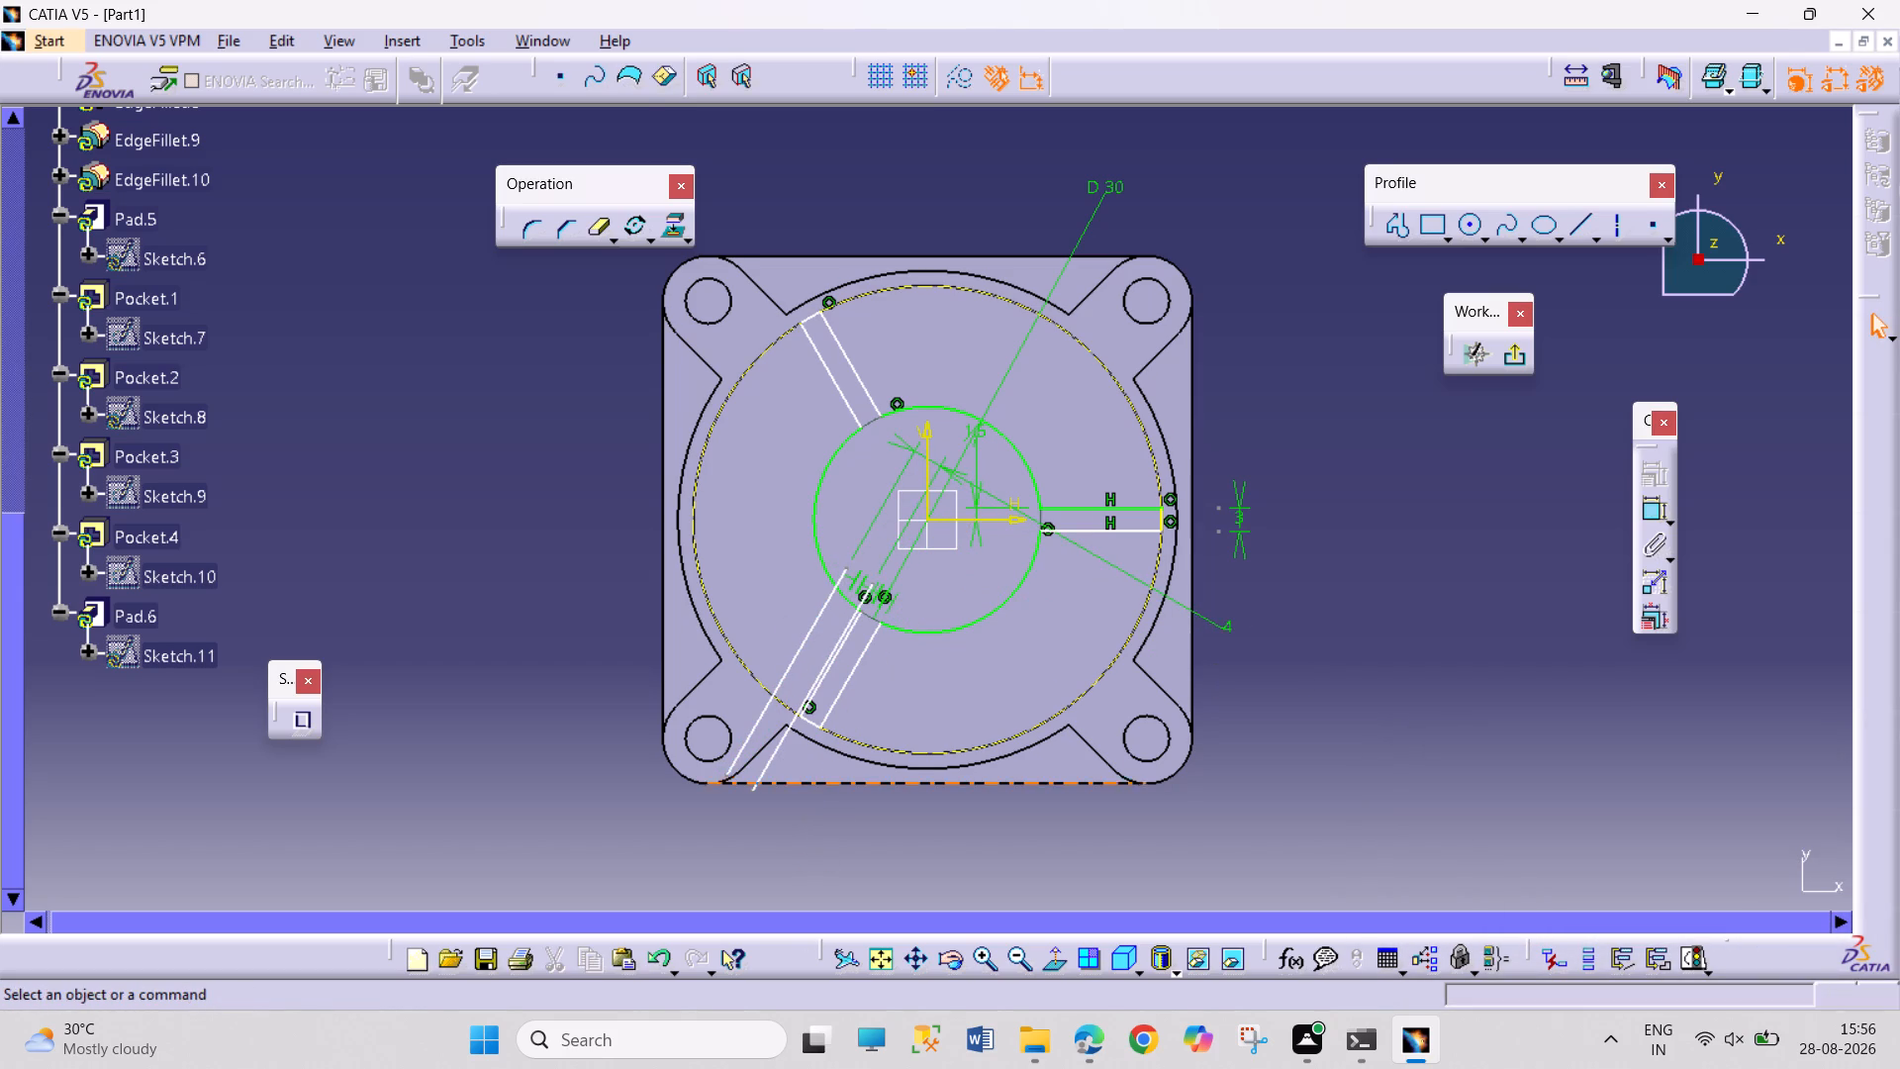
# Move the pair of slanted lines sideways over the spoke and set the distance between them to 8 mm.
pyautogui.moveTo(790, 729); pyautogui.dragTo(814, 741)
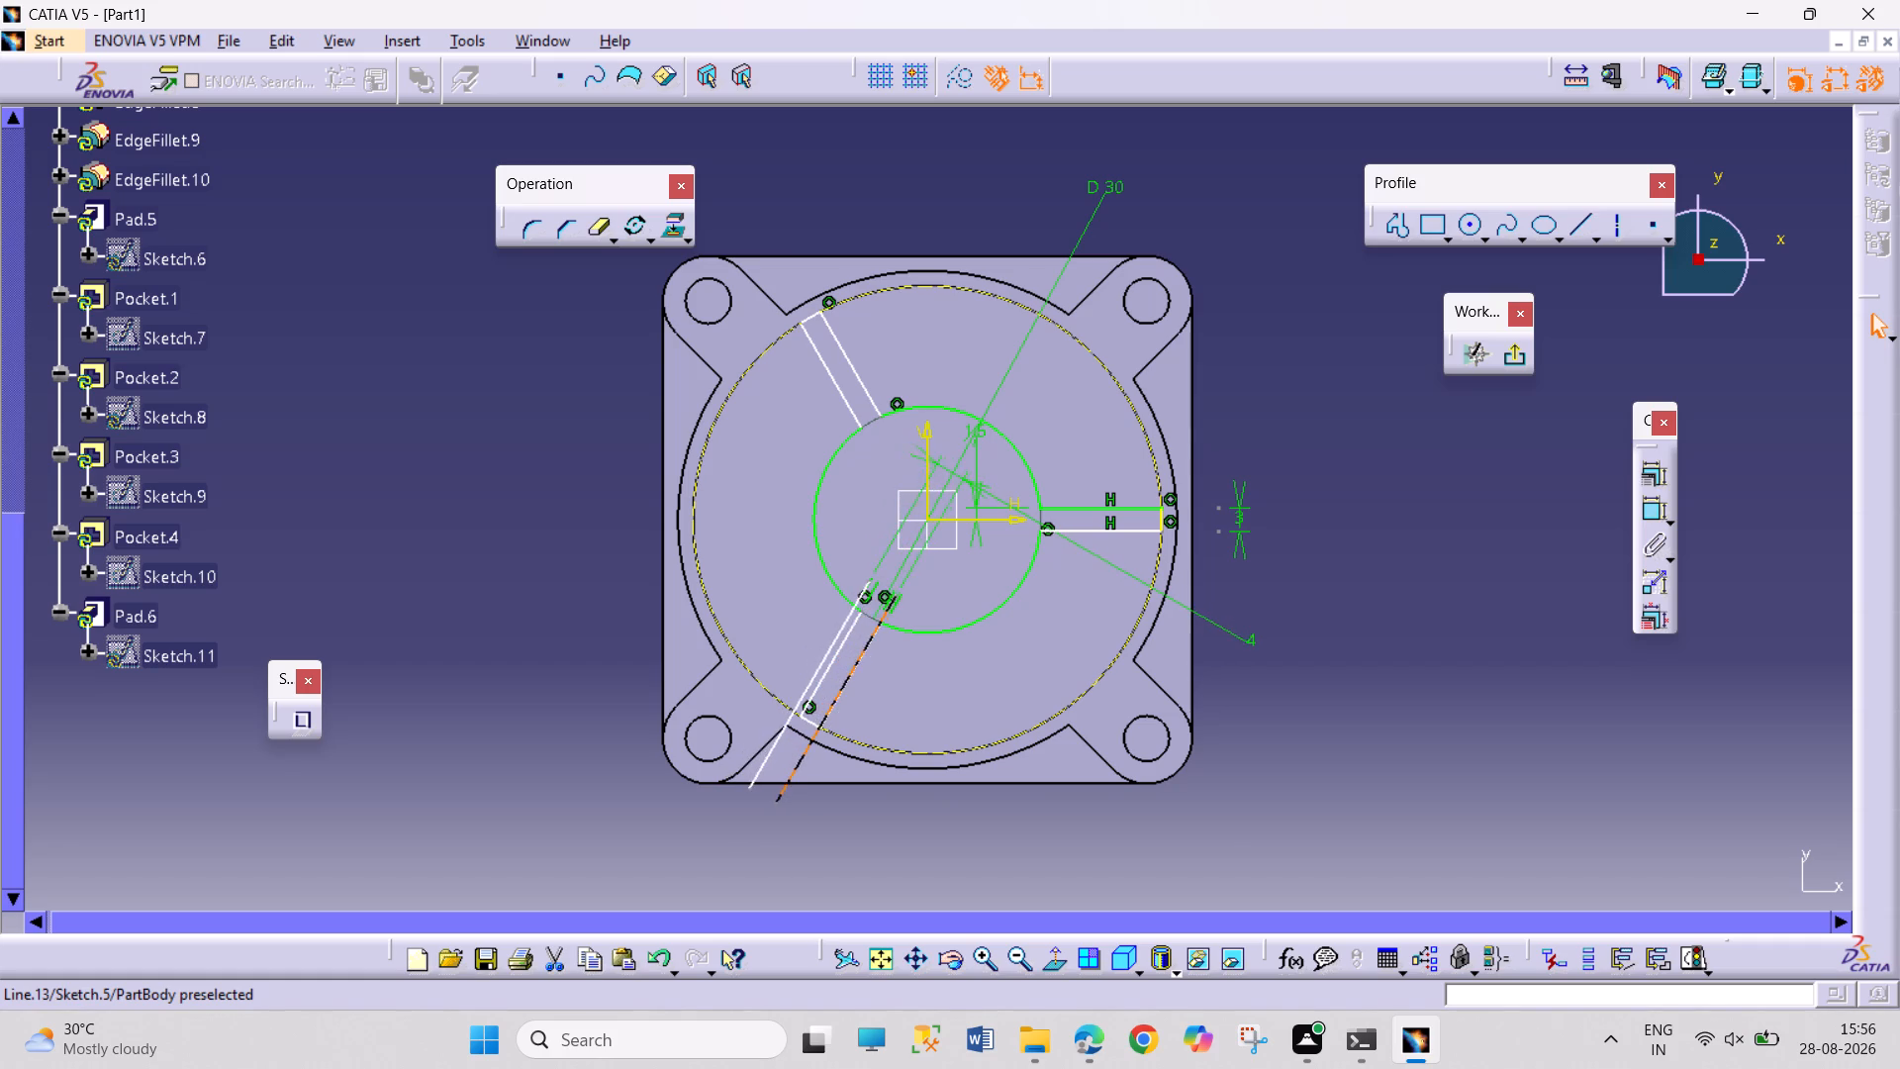
pyautogui.moveTo(814, 741); pyautogui.dragTo(815, 738)
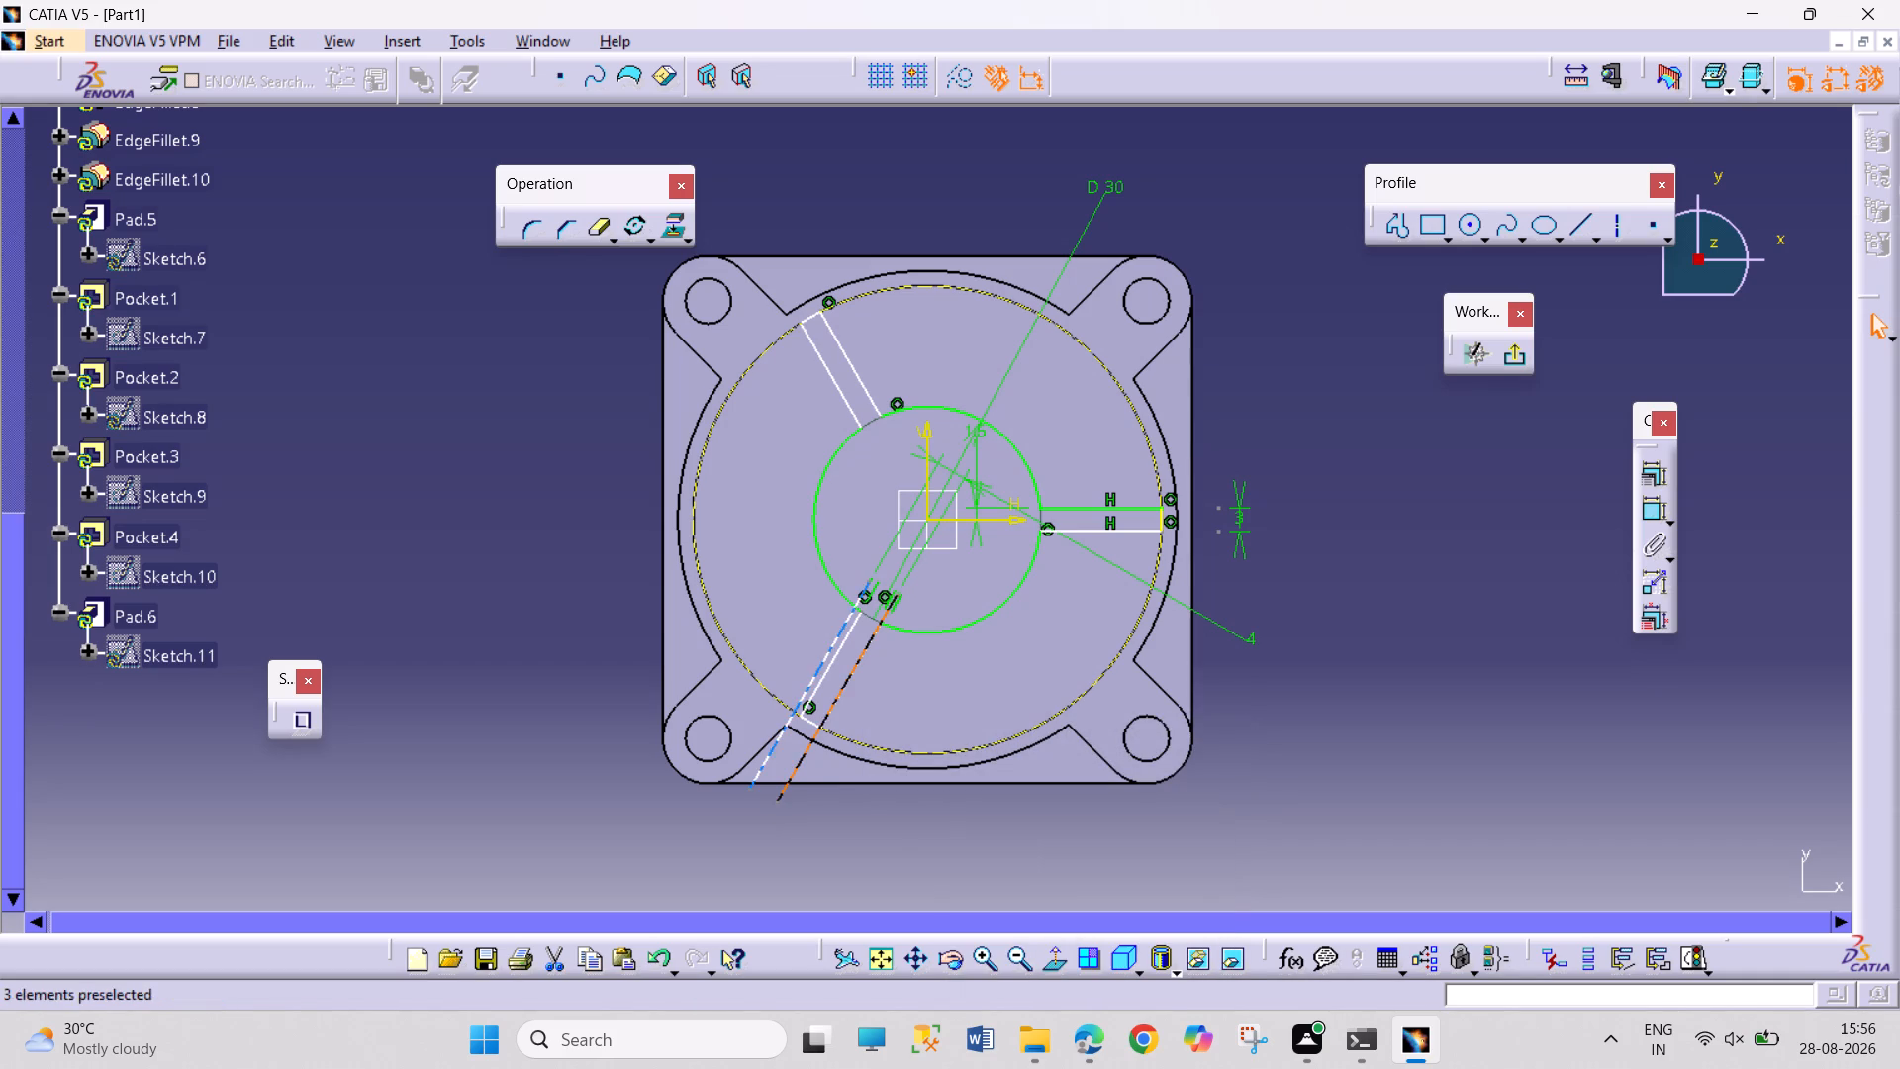
pyautogui.doubleClick(1252, 639)
pyautogui.press('8')
pyautogui.press('Return')
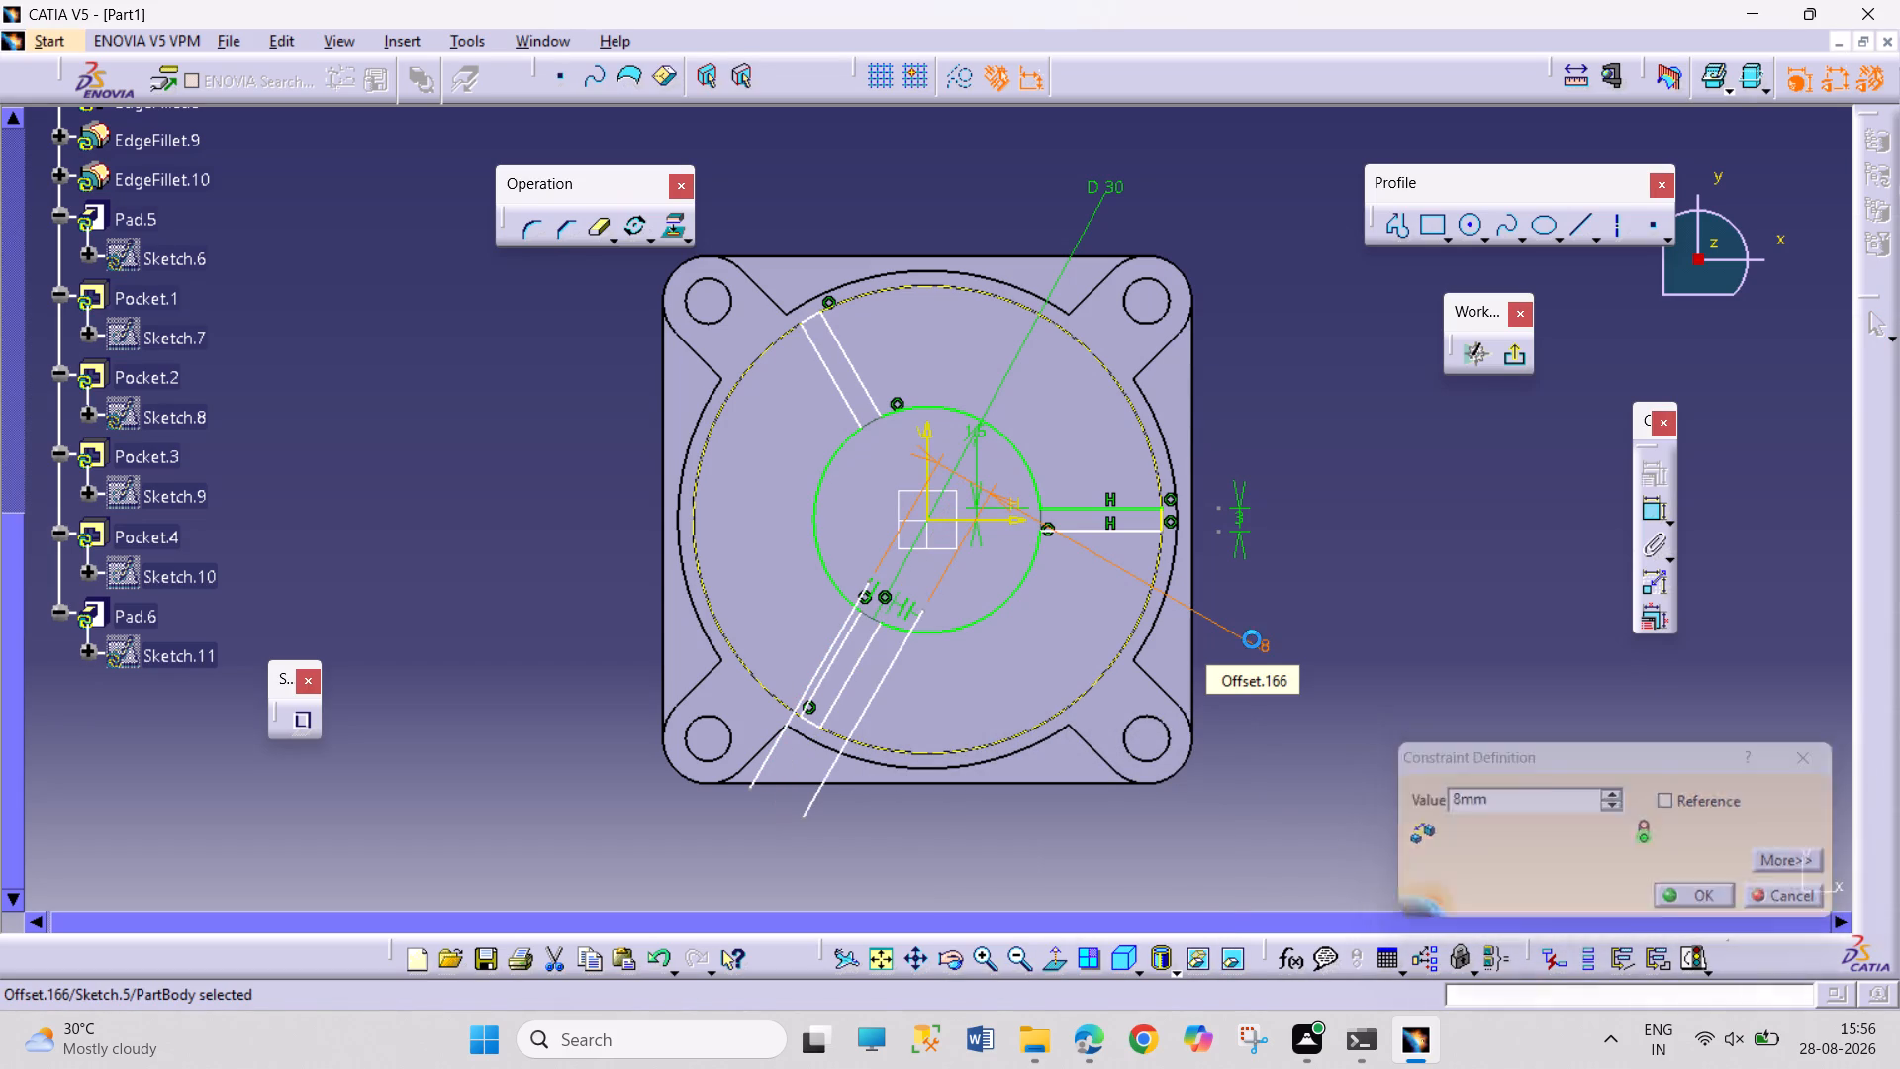
pyautogui.click(1353, 834)
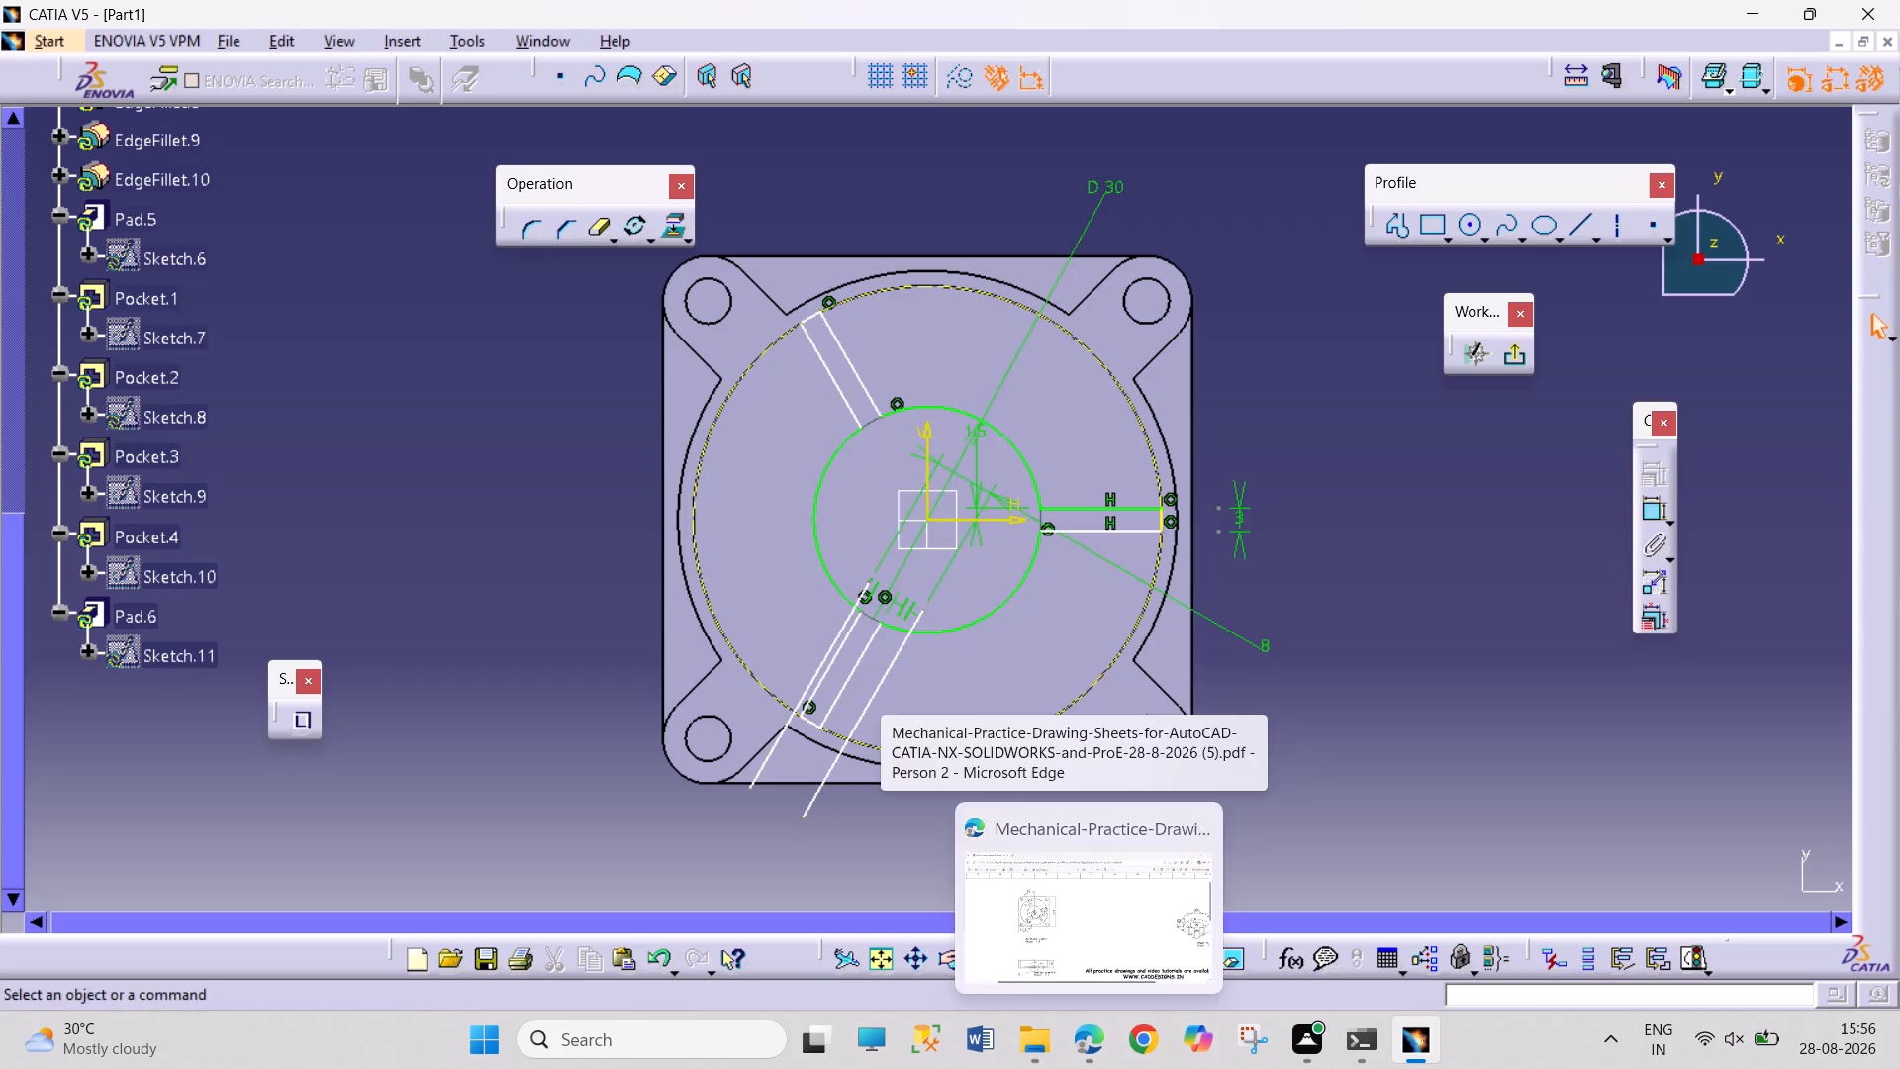
# Dimension the offset between the spoke's +X-side edge and the adjacent new slanted line and set it to 2 mm.
pyautogui.click(1656, 510)
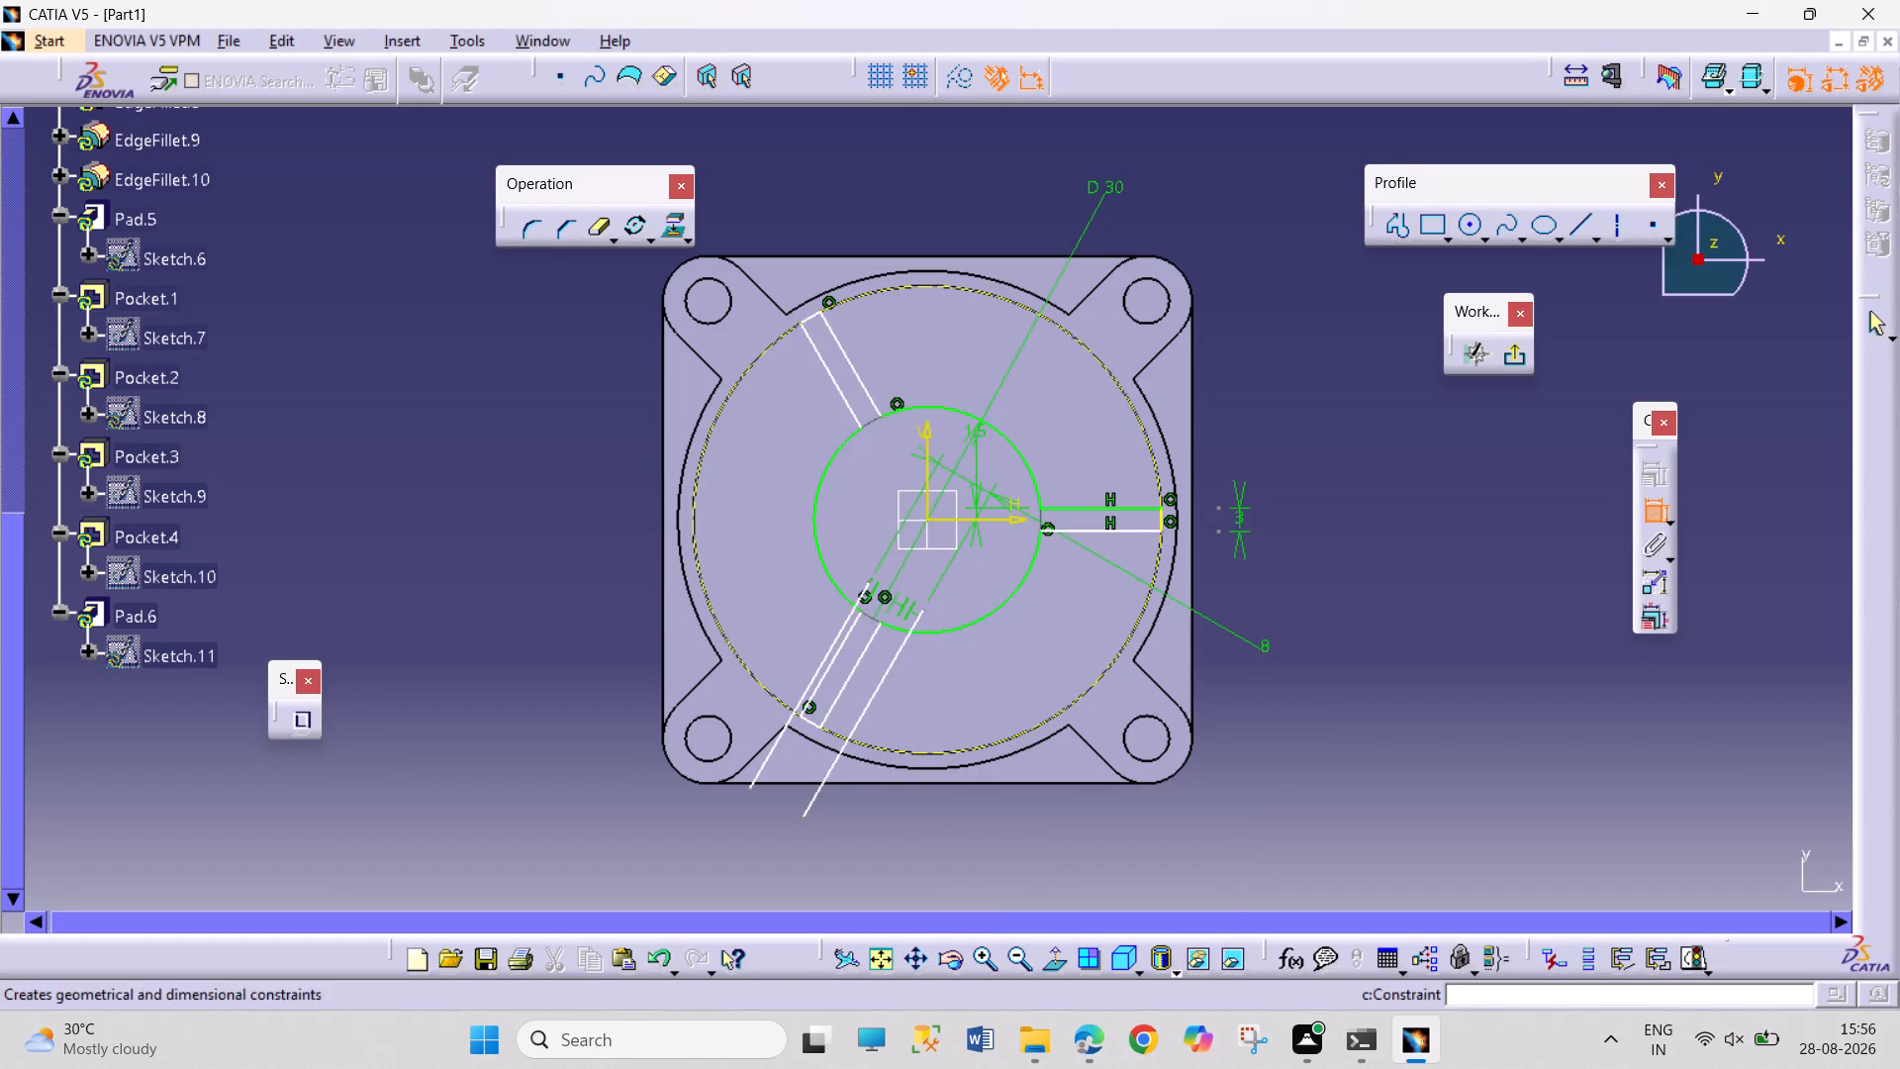
pyautogui.click(875, 696)
pyautogui.click(854, 670)
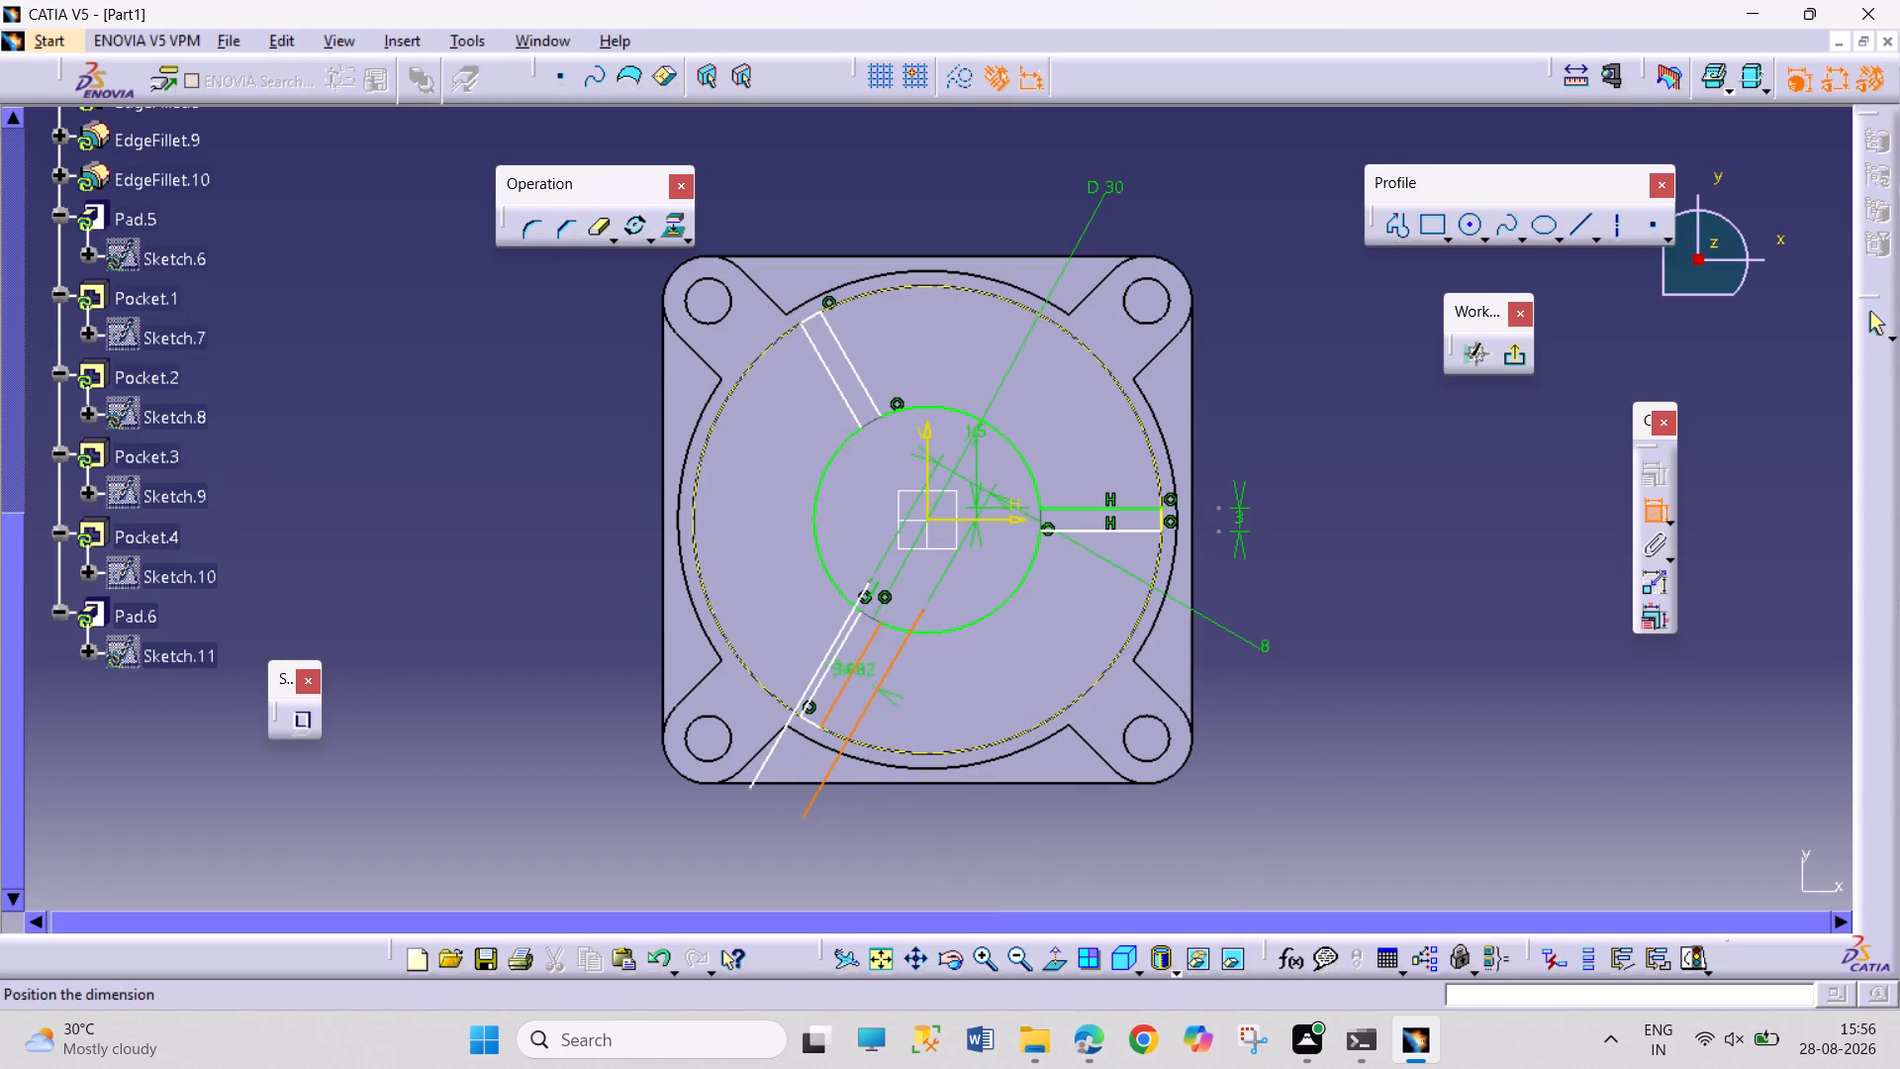
pyautogui.click(927, 711)
pyautogui.doubleClick(928, 700)
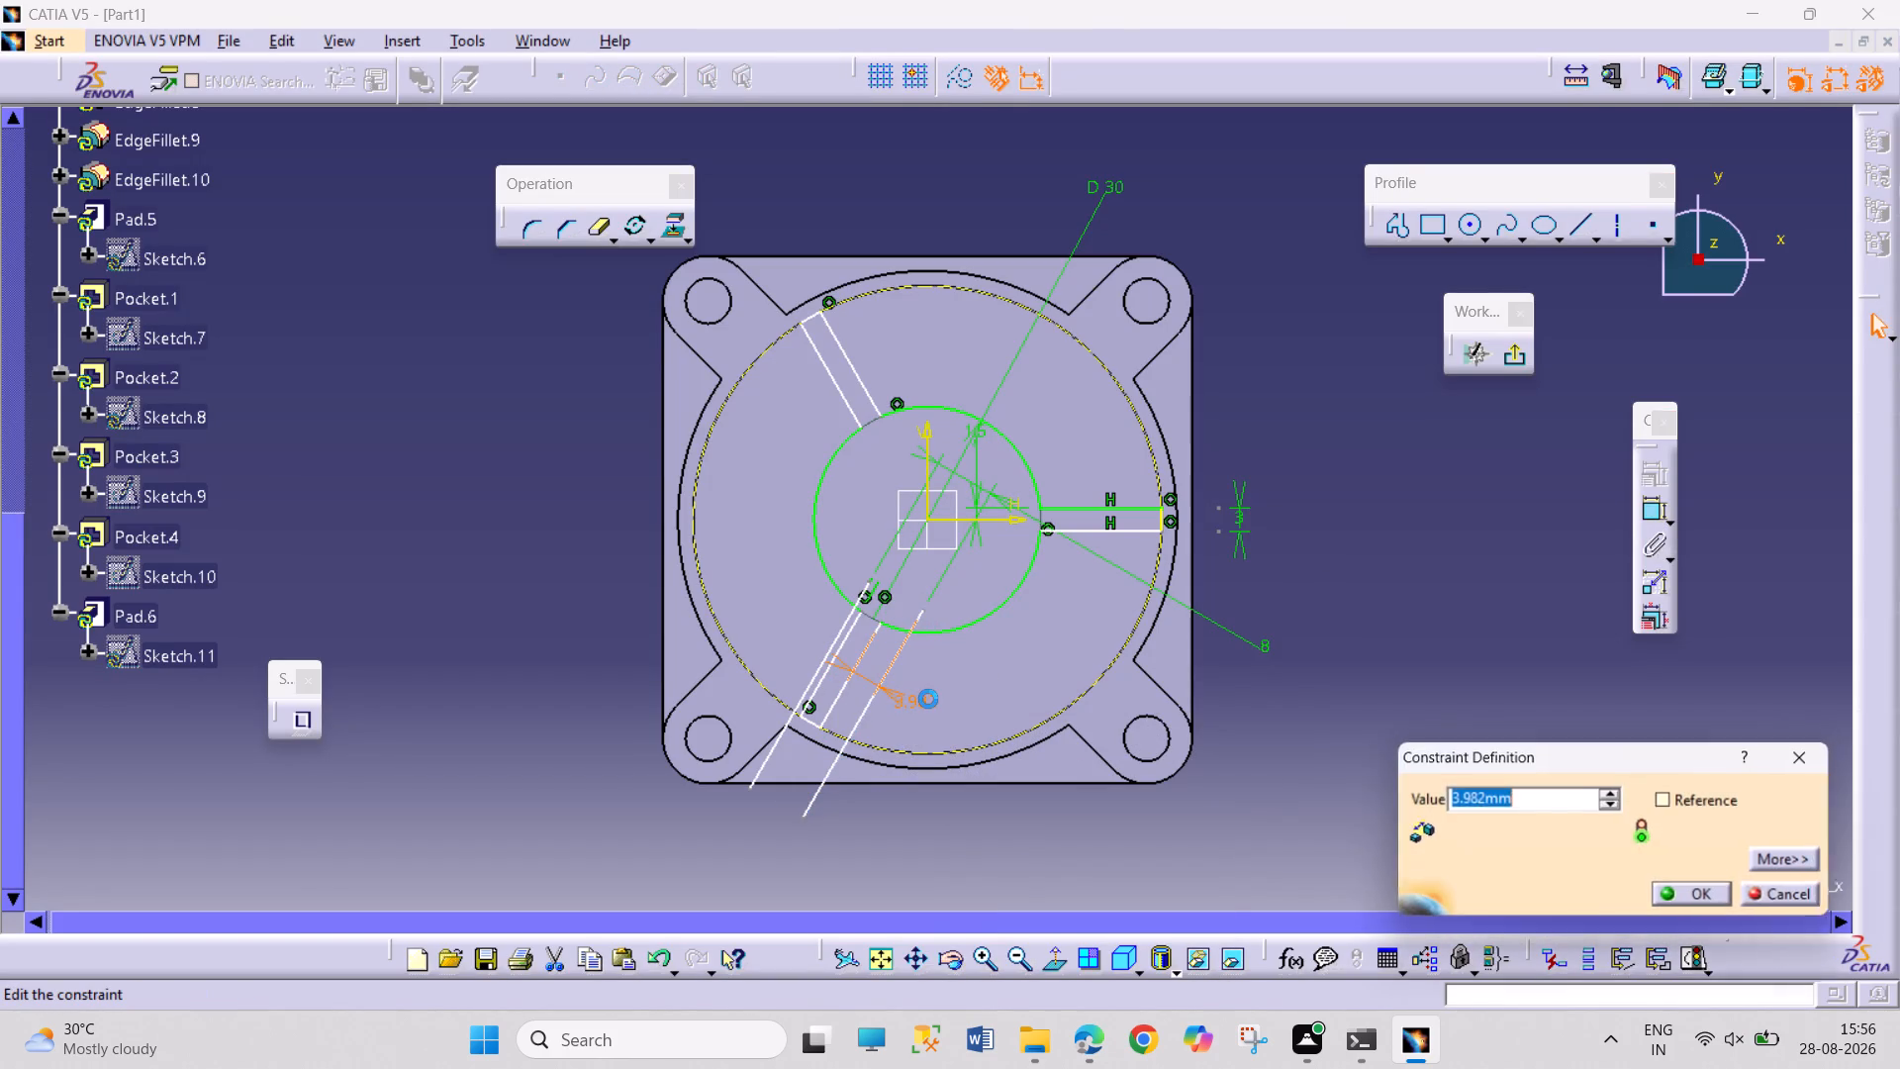
pyautogui.press('2')
pyautogui.press('Return')
pyautogui.click(939, 828)
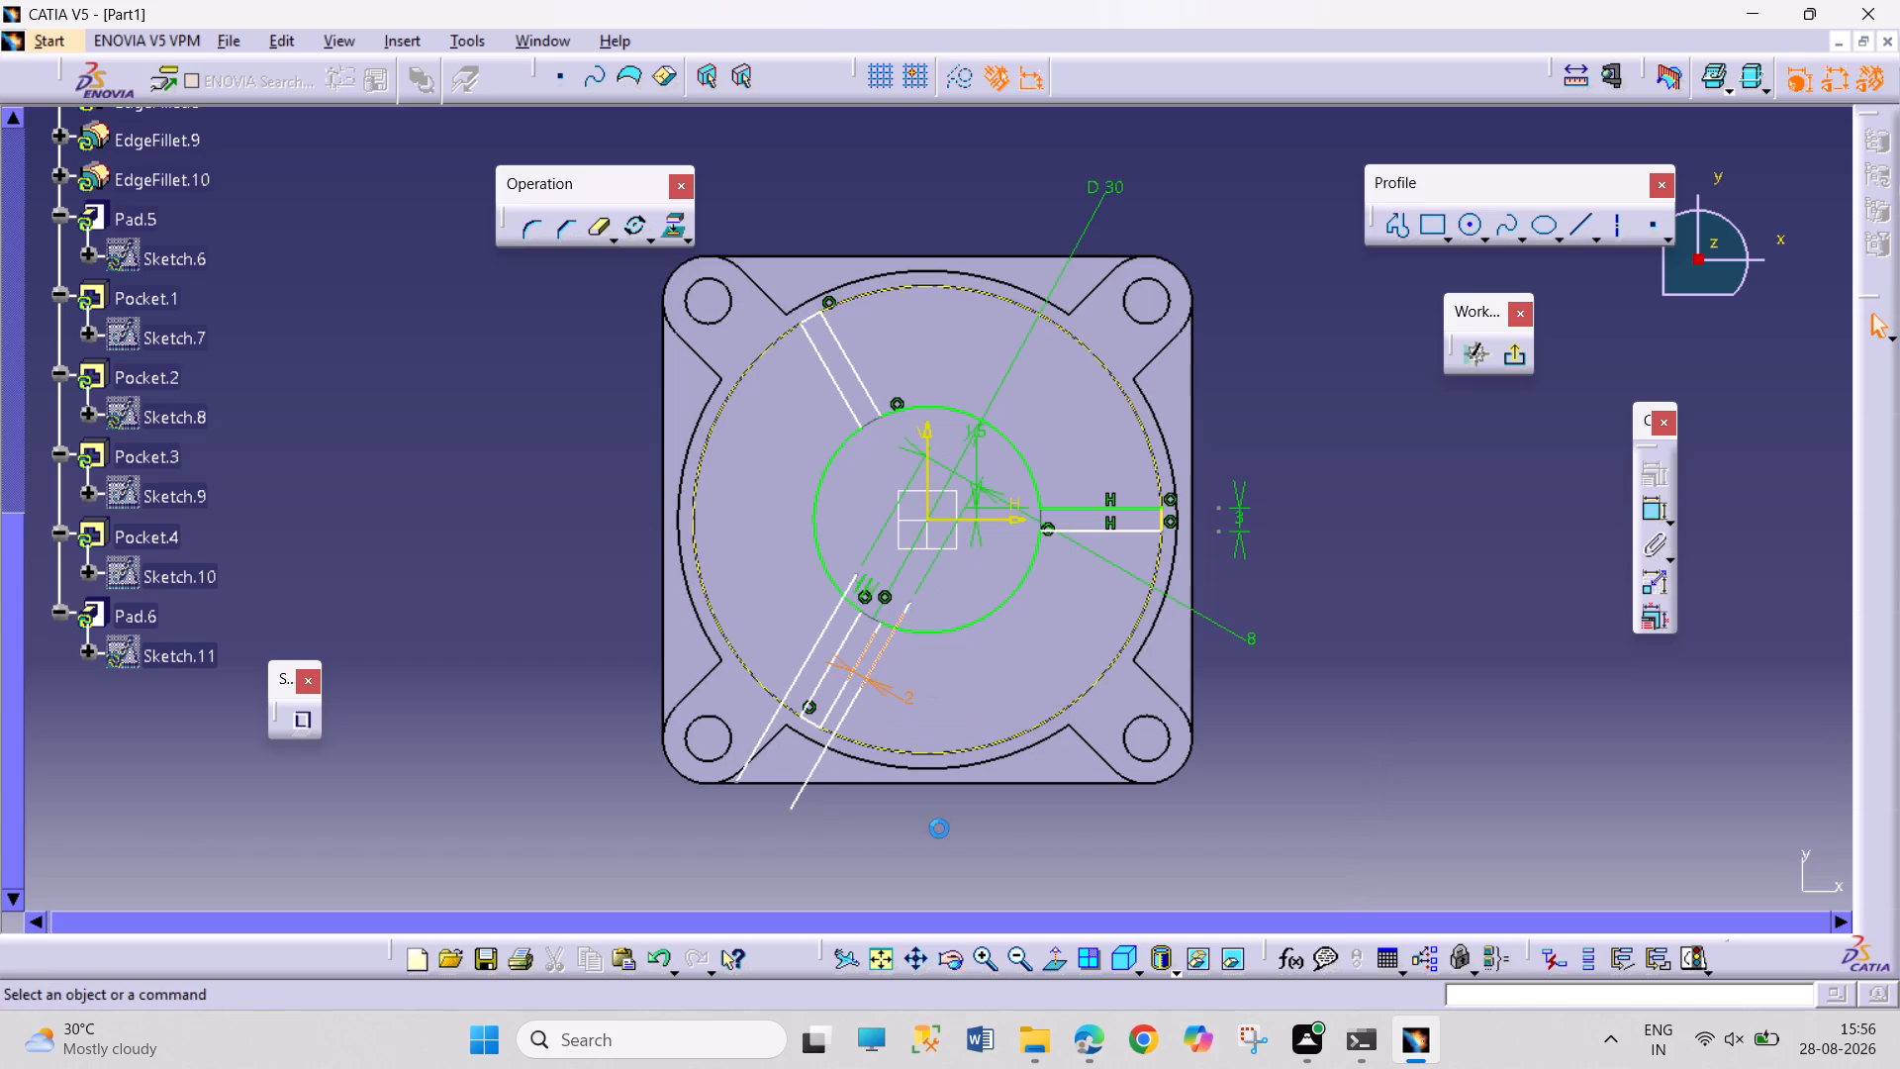
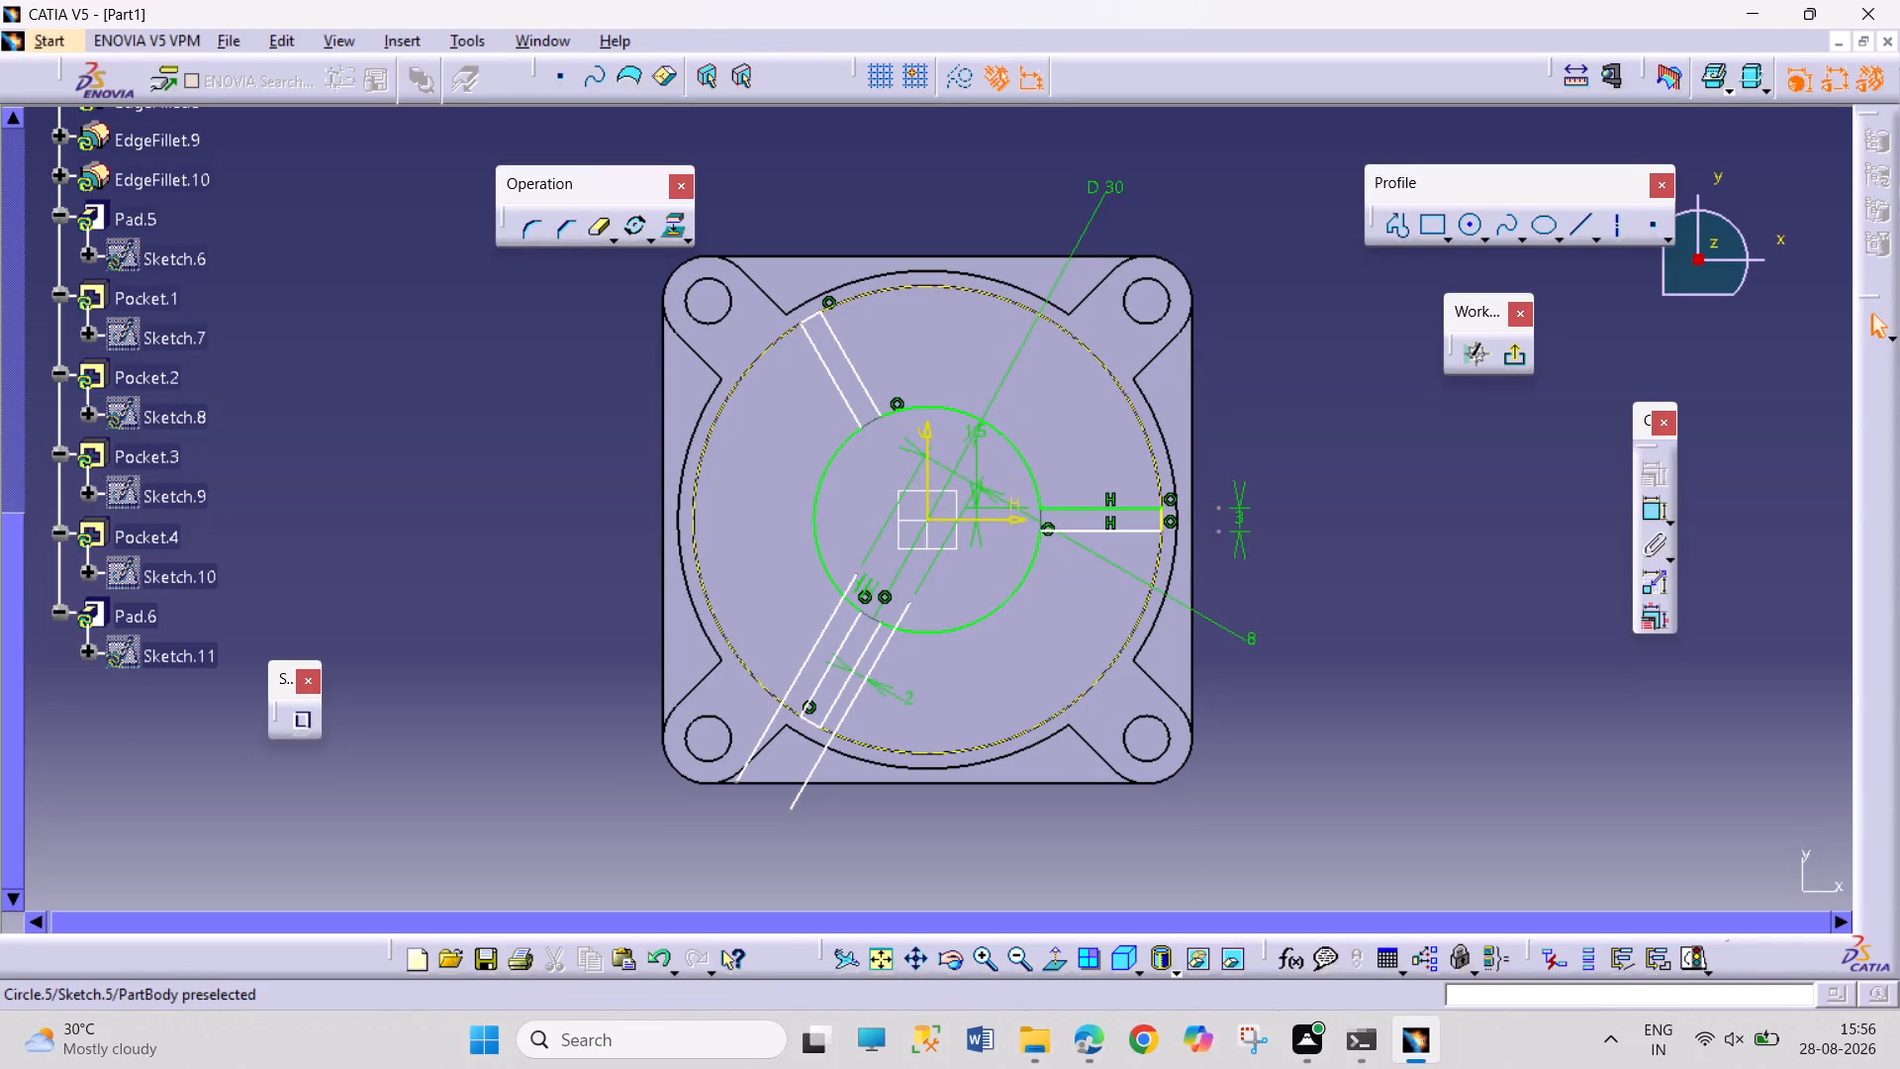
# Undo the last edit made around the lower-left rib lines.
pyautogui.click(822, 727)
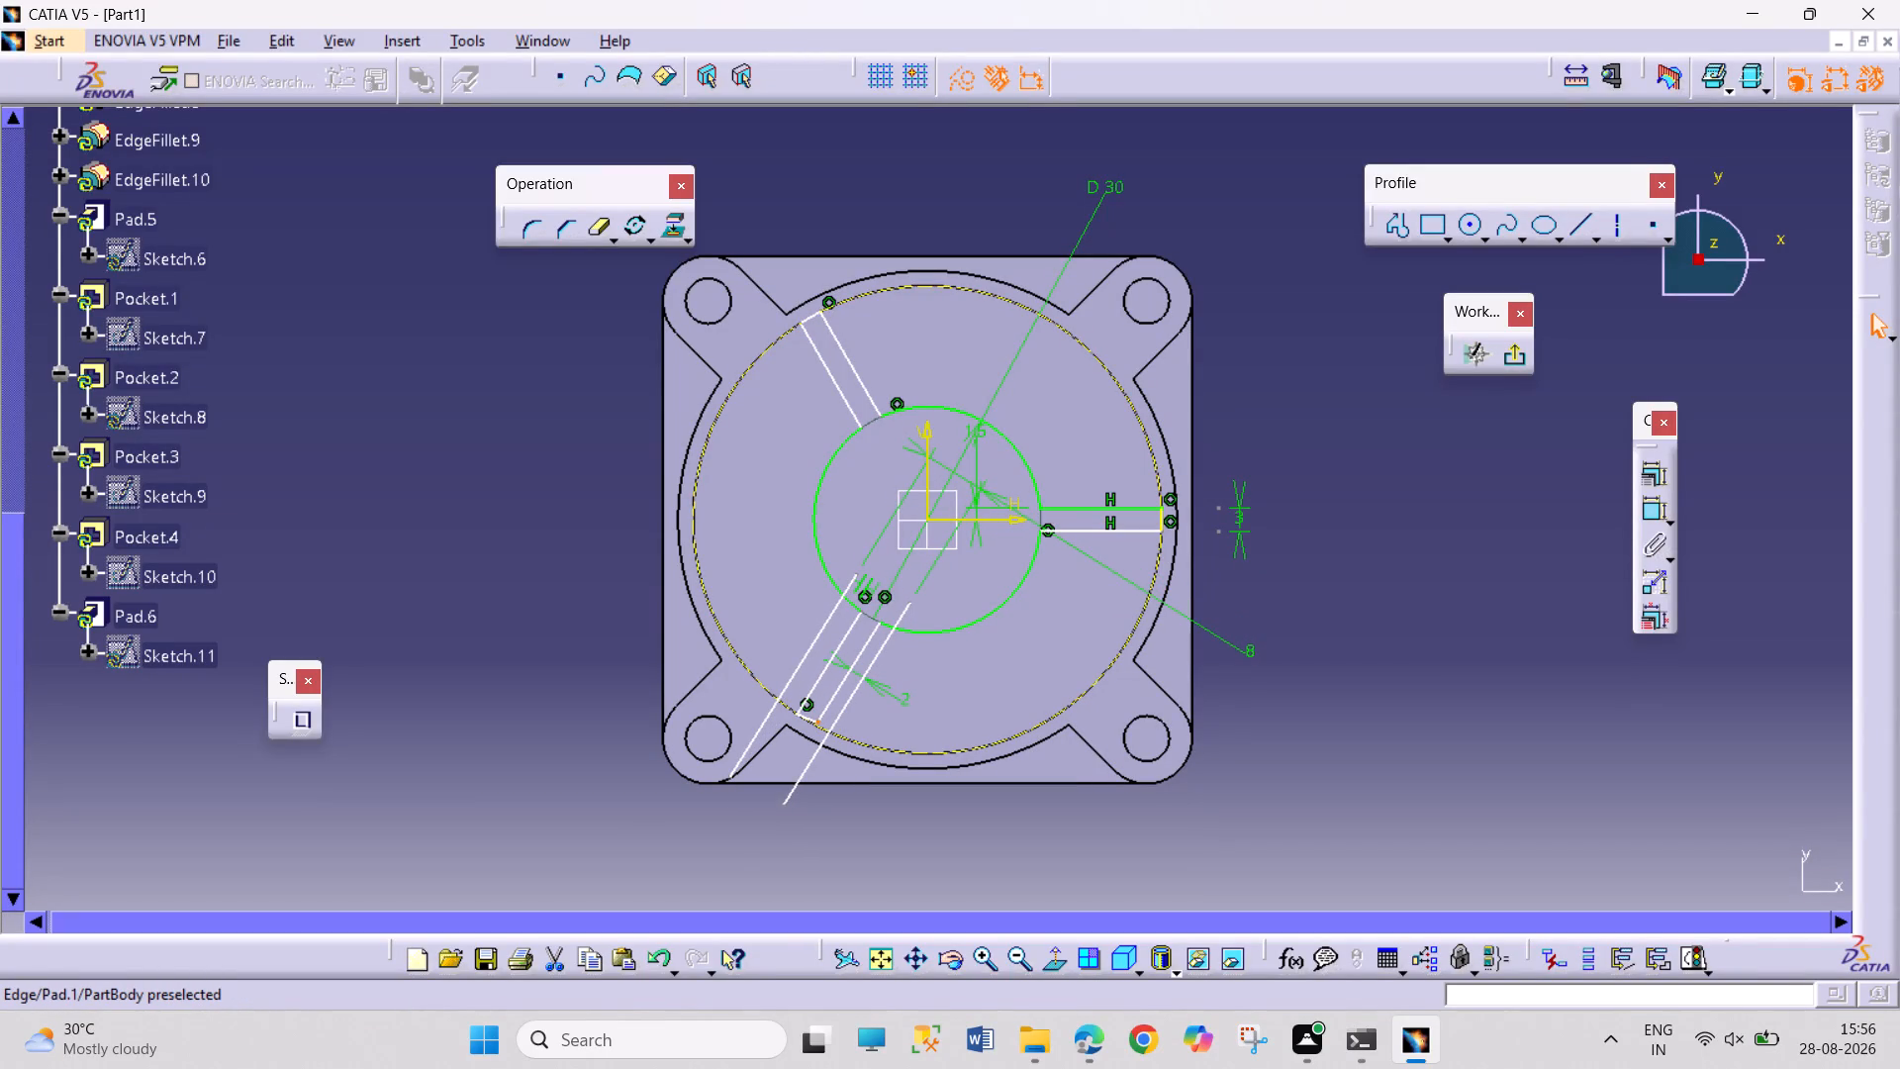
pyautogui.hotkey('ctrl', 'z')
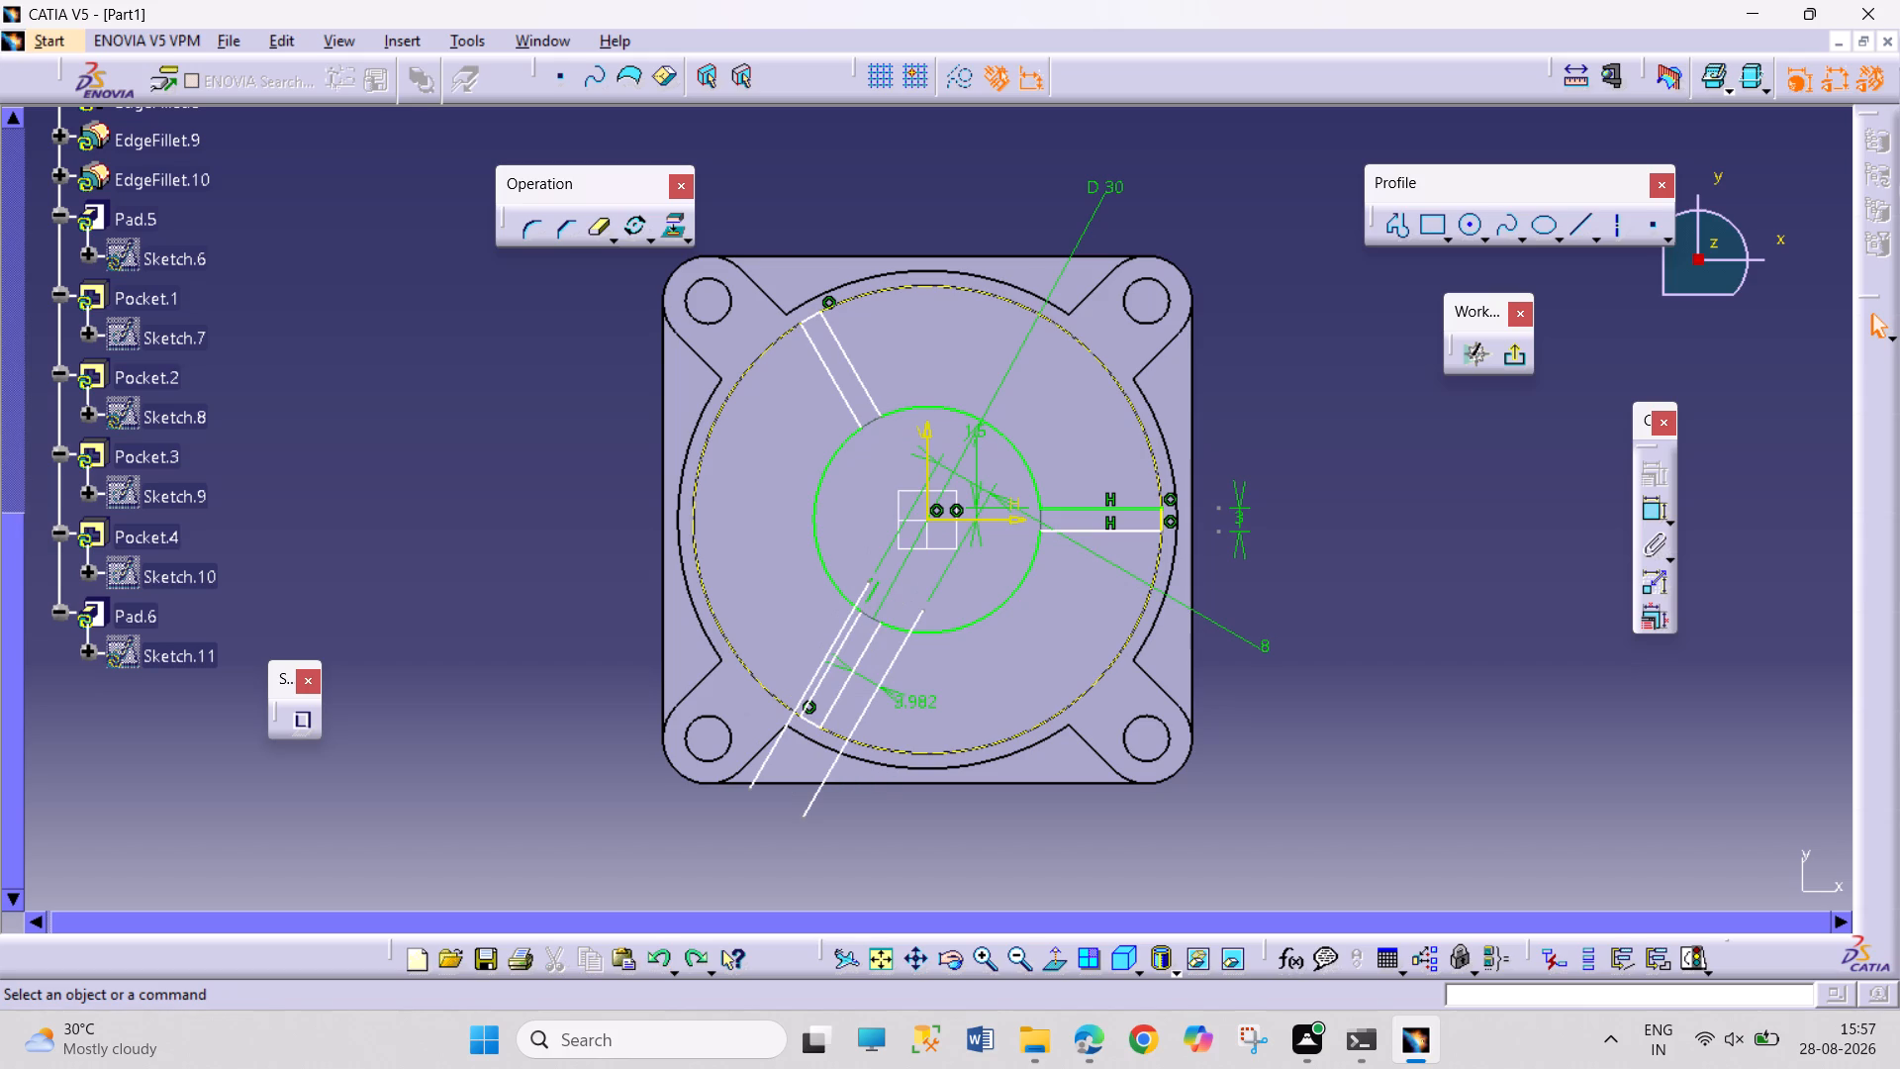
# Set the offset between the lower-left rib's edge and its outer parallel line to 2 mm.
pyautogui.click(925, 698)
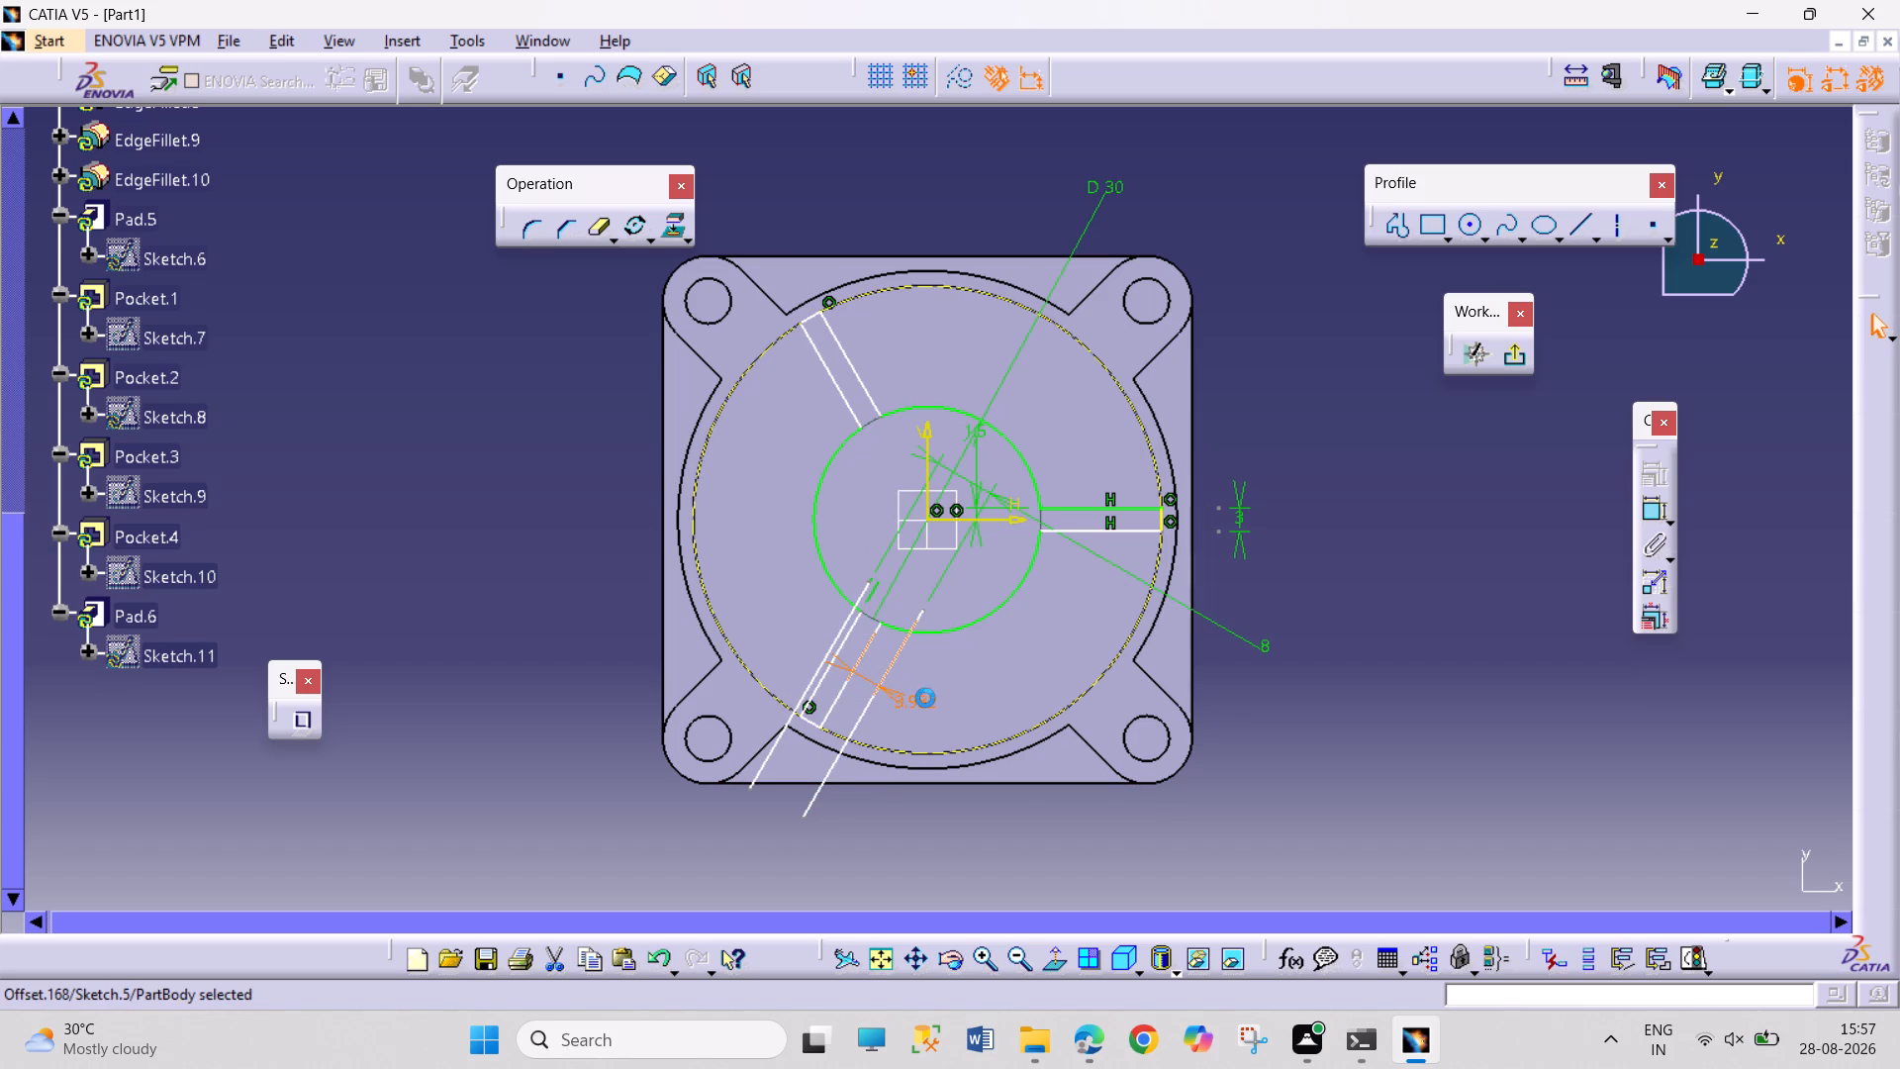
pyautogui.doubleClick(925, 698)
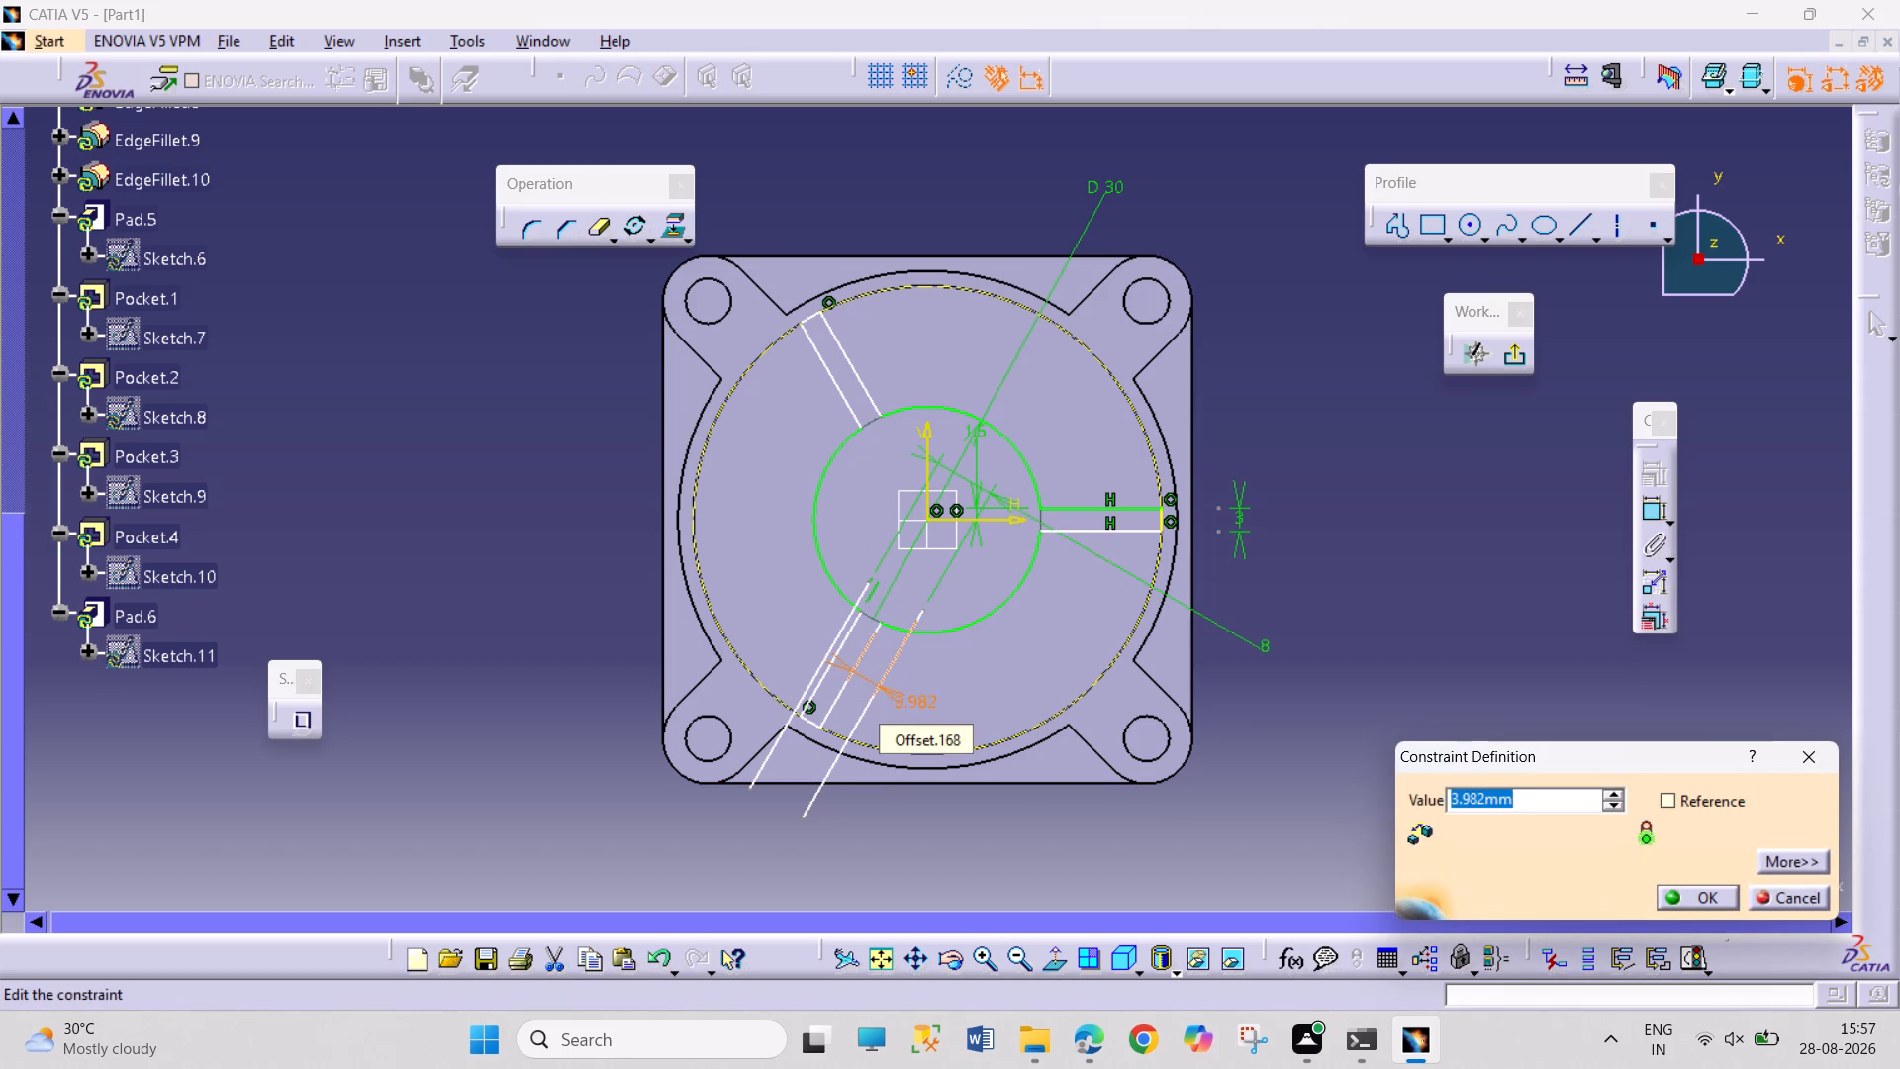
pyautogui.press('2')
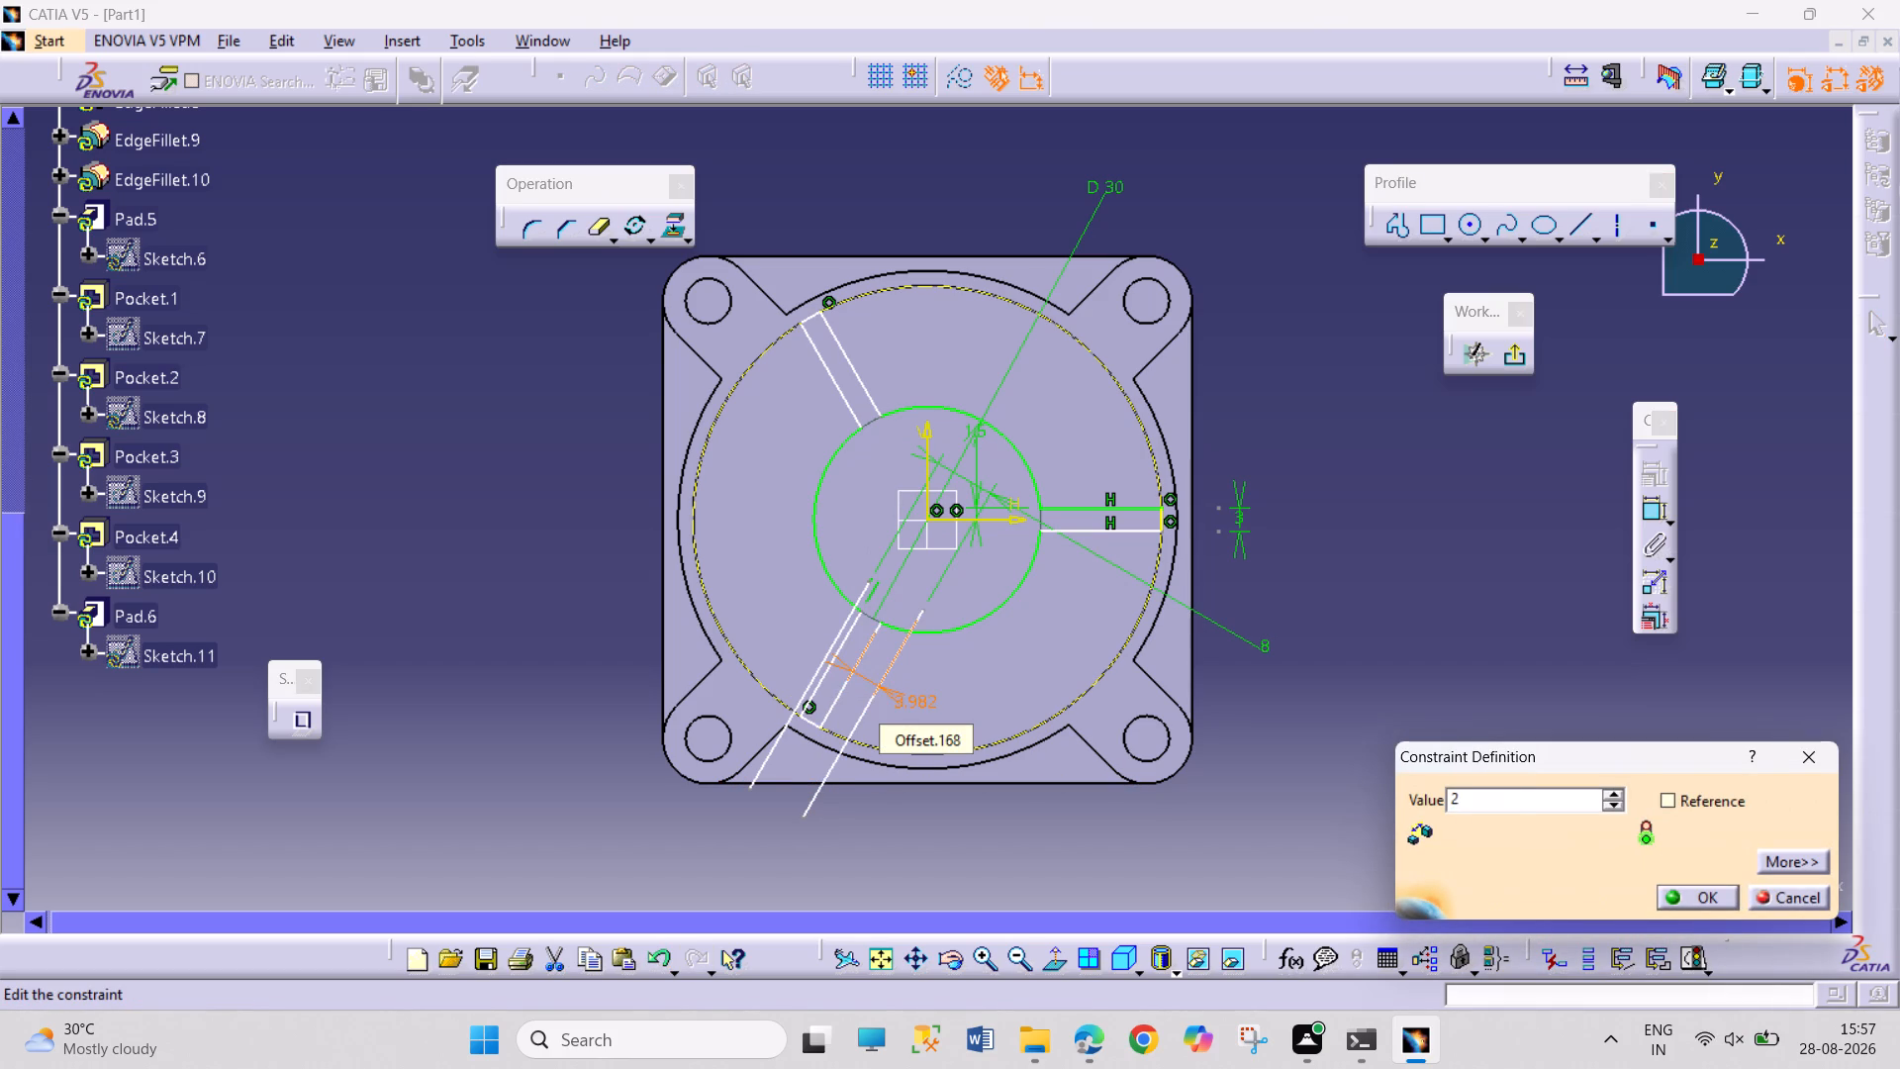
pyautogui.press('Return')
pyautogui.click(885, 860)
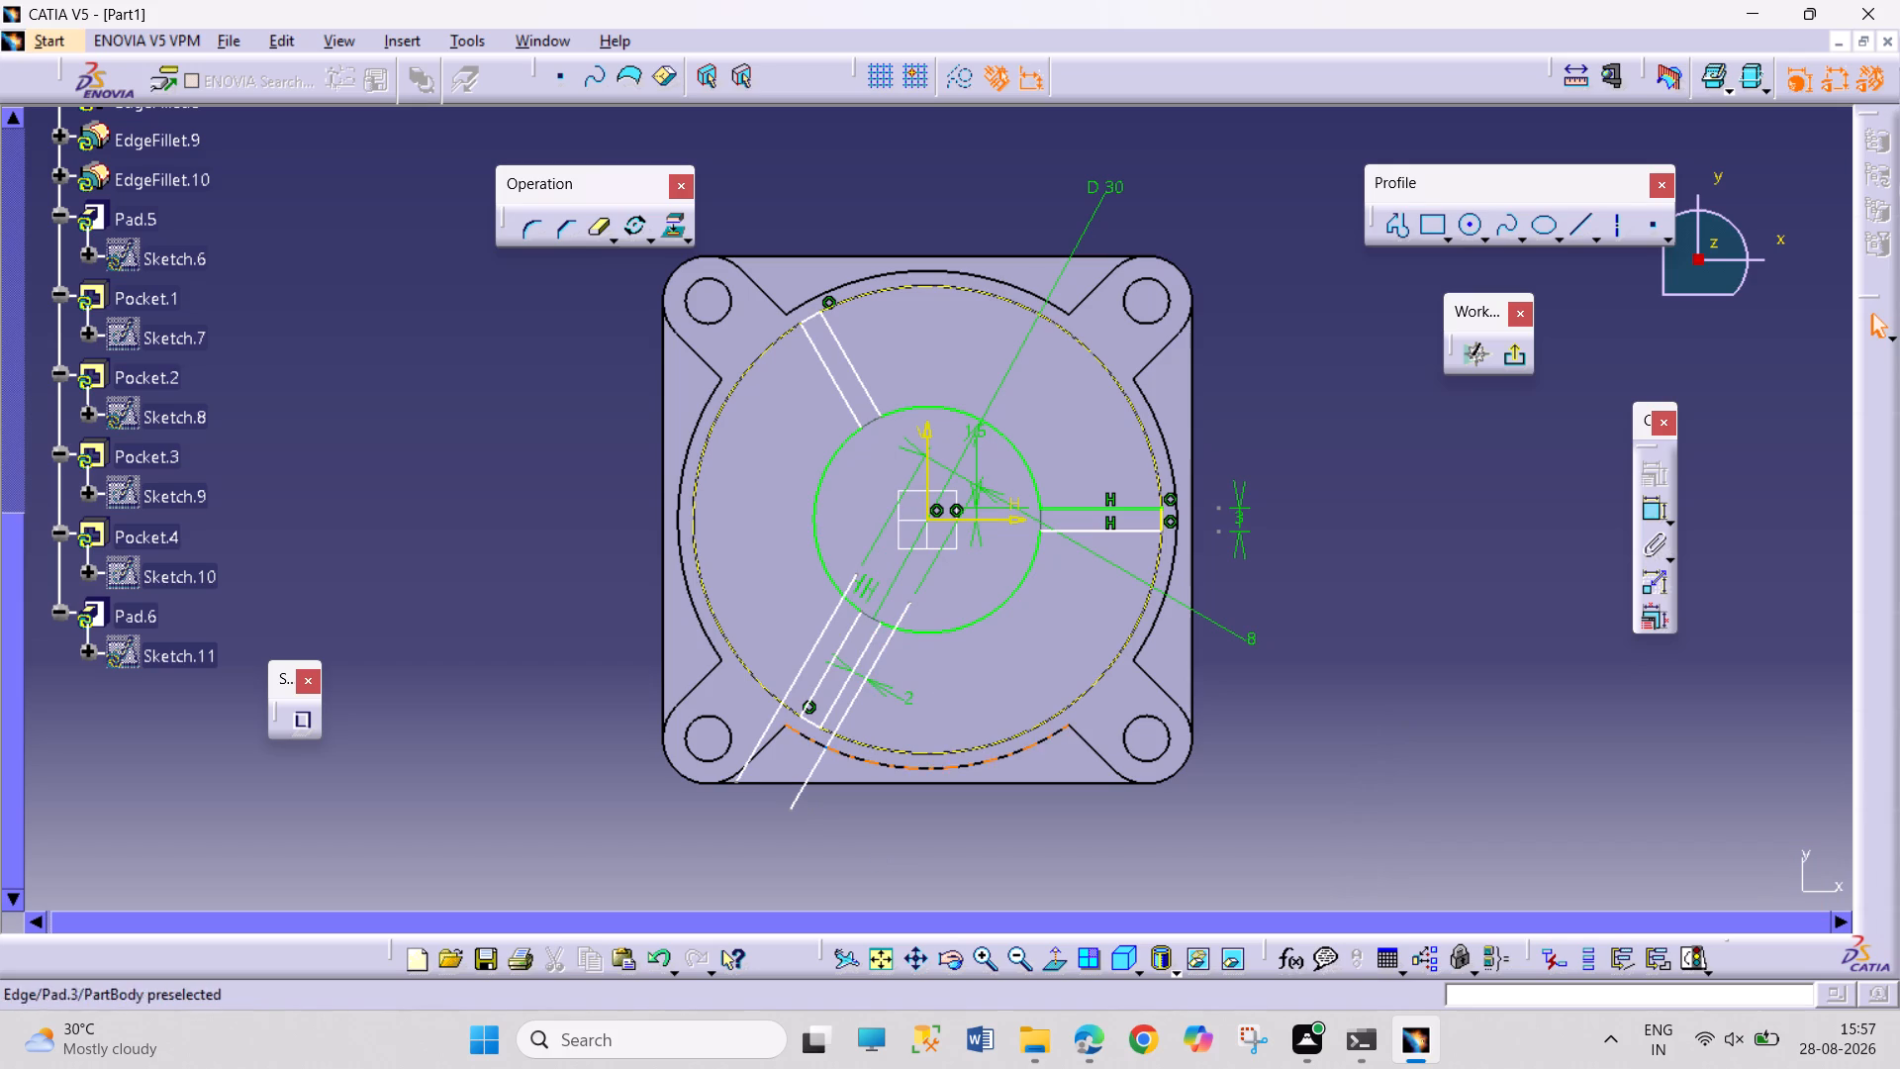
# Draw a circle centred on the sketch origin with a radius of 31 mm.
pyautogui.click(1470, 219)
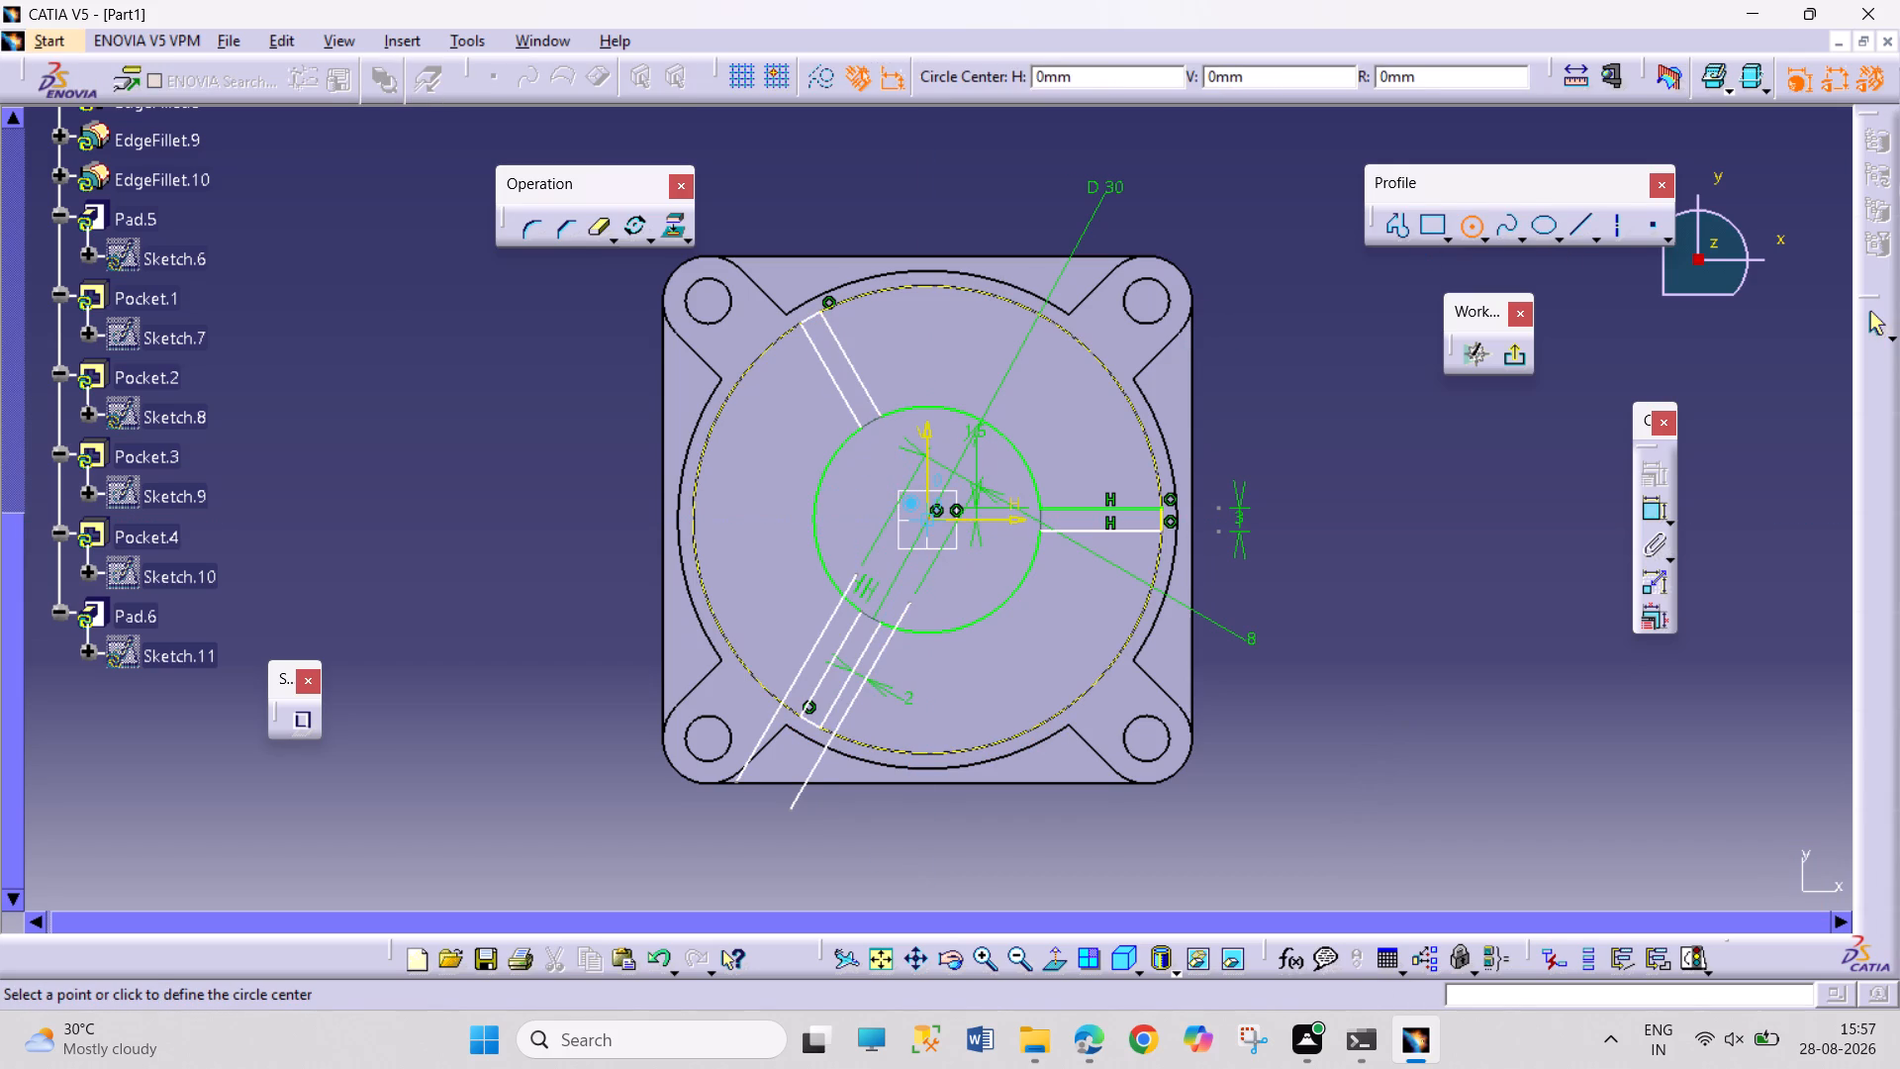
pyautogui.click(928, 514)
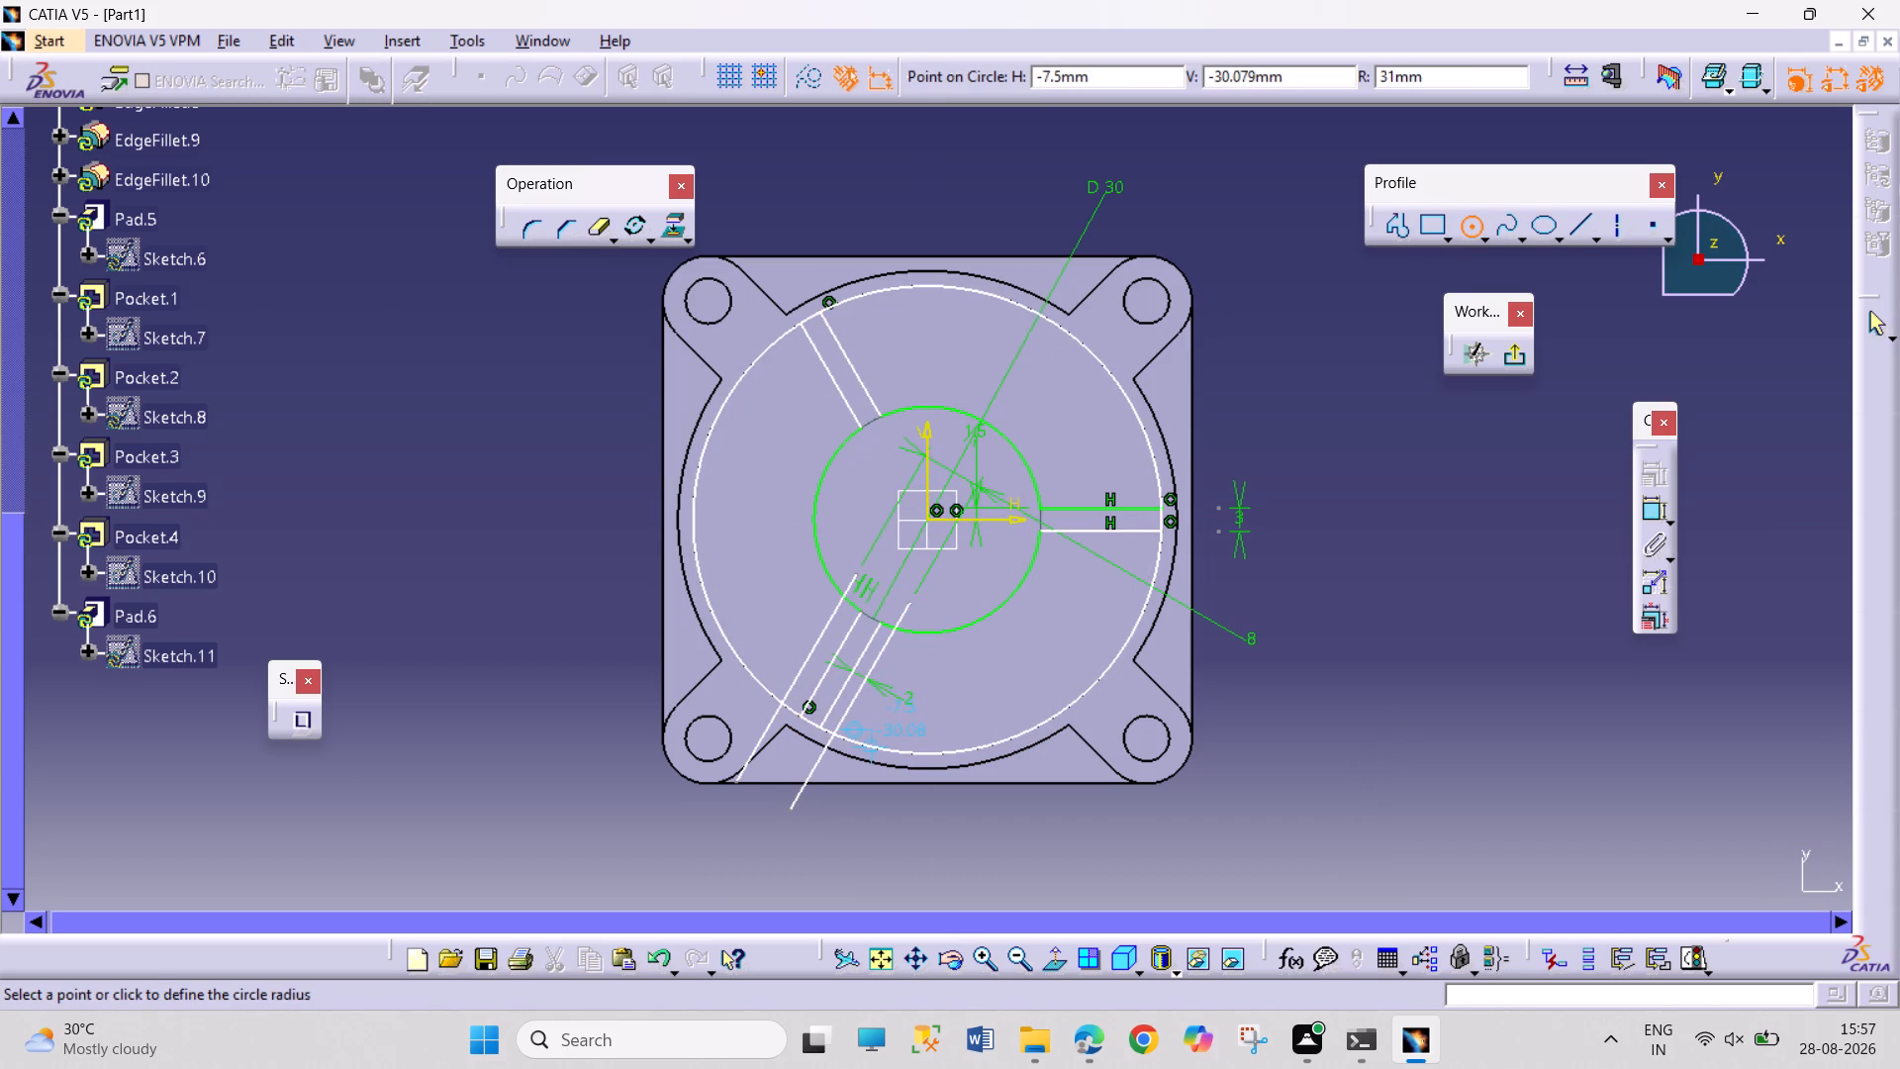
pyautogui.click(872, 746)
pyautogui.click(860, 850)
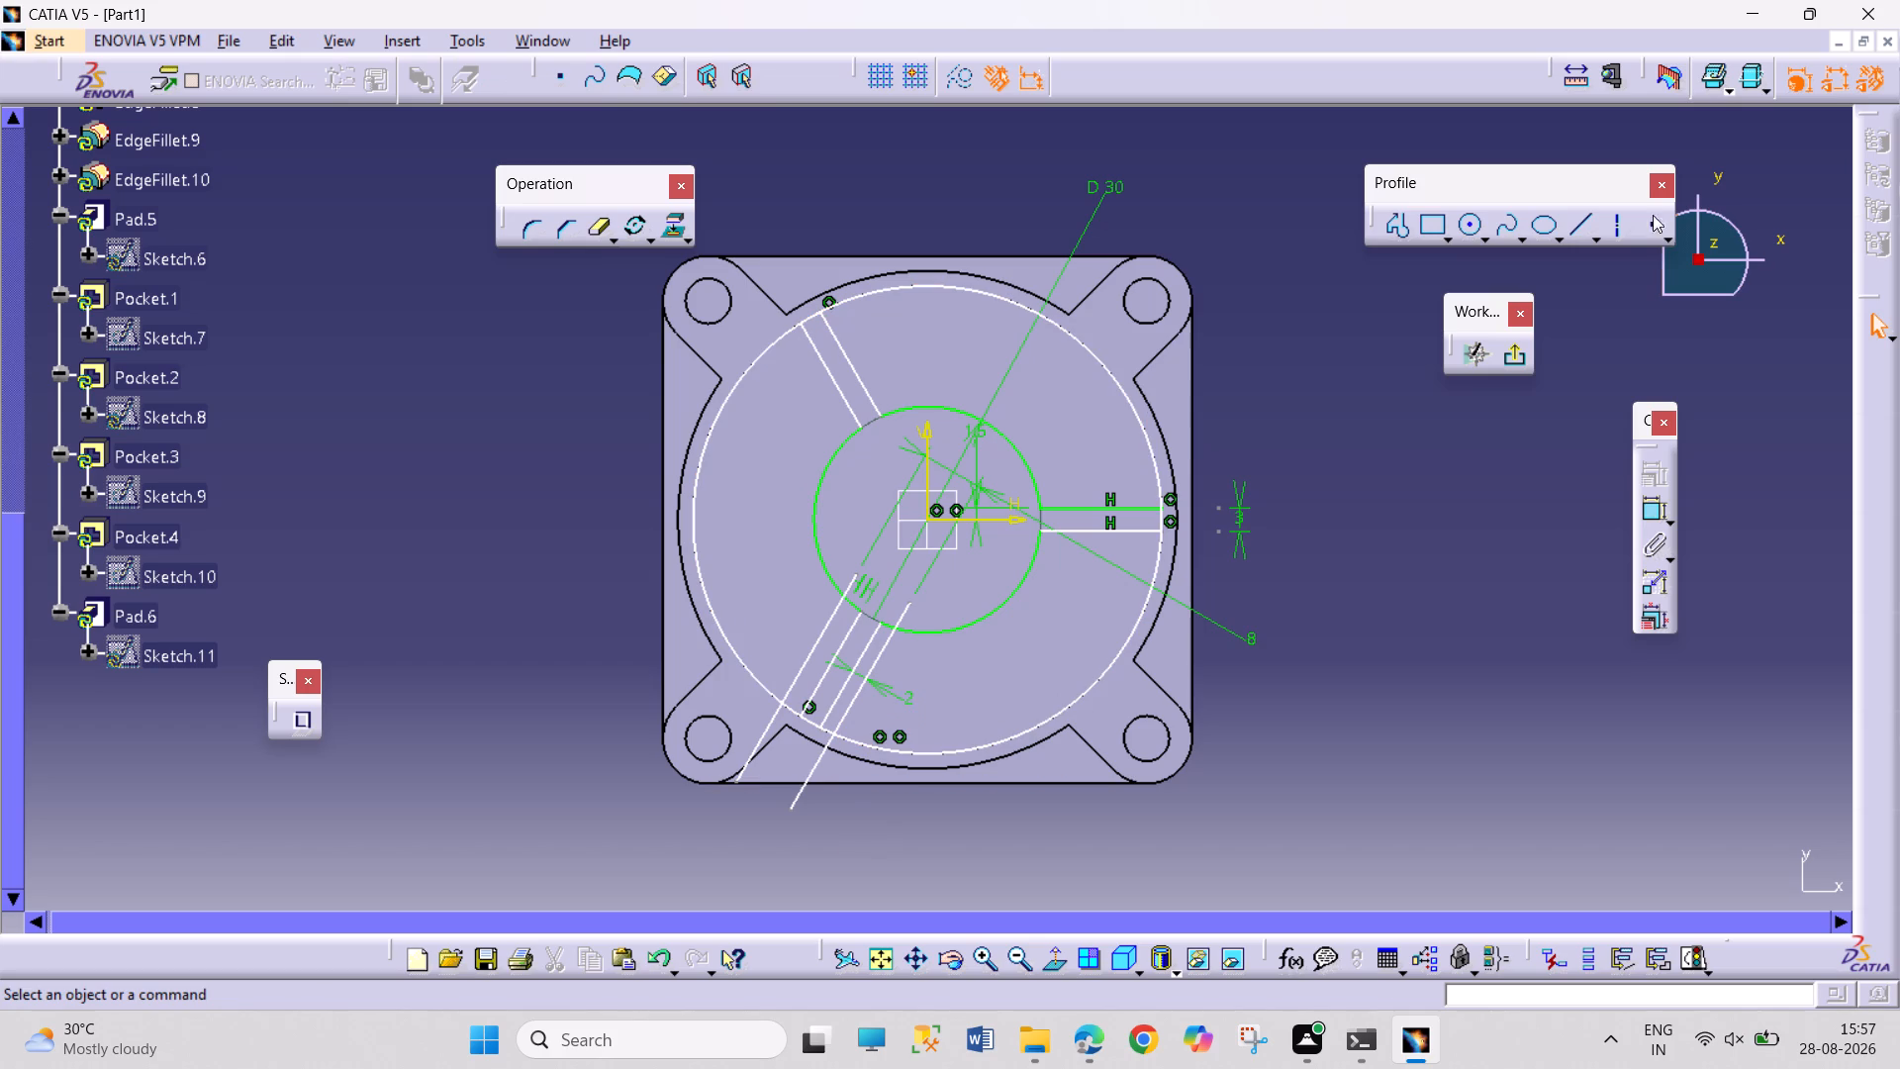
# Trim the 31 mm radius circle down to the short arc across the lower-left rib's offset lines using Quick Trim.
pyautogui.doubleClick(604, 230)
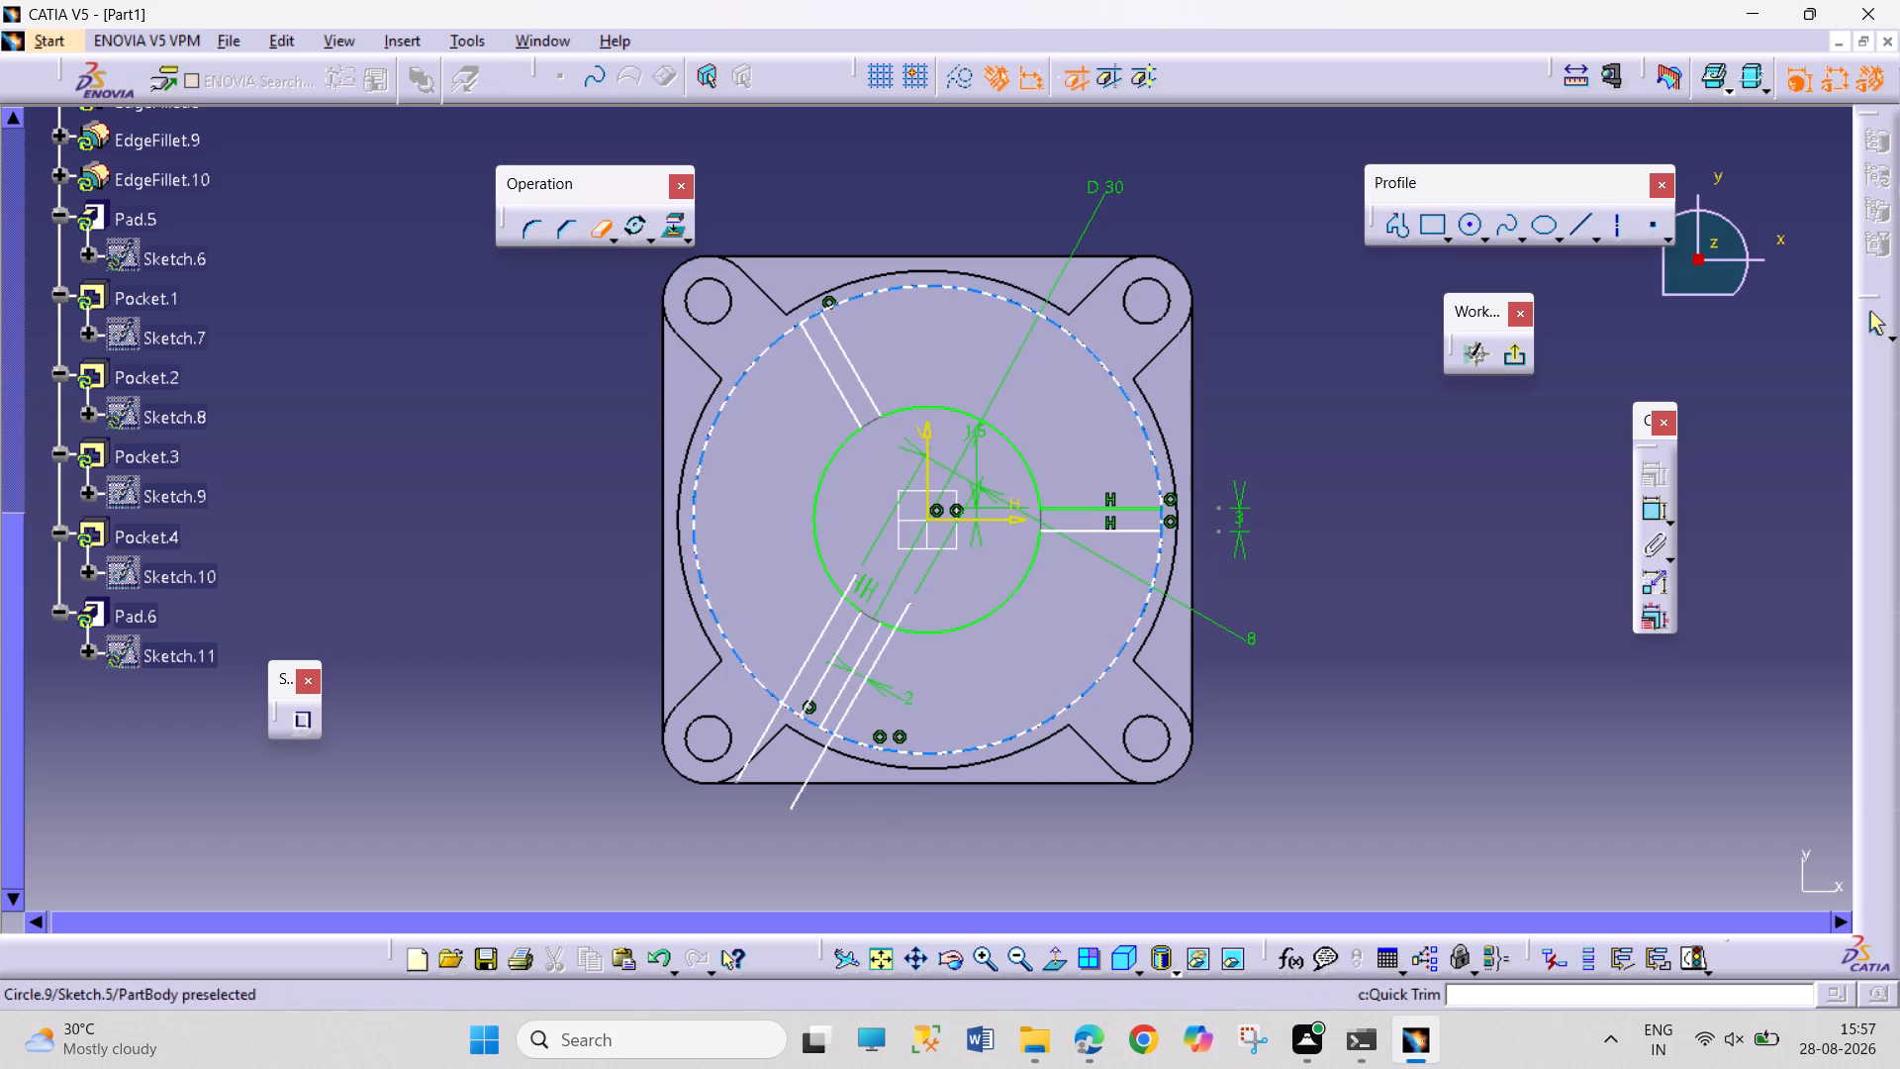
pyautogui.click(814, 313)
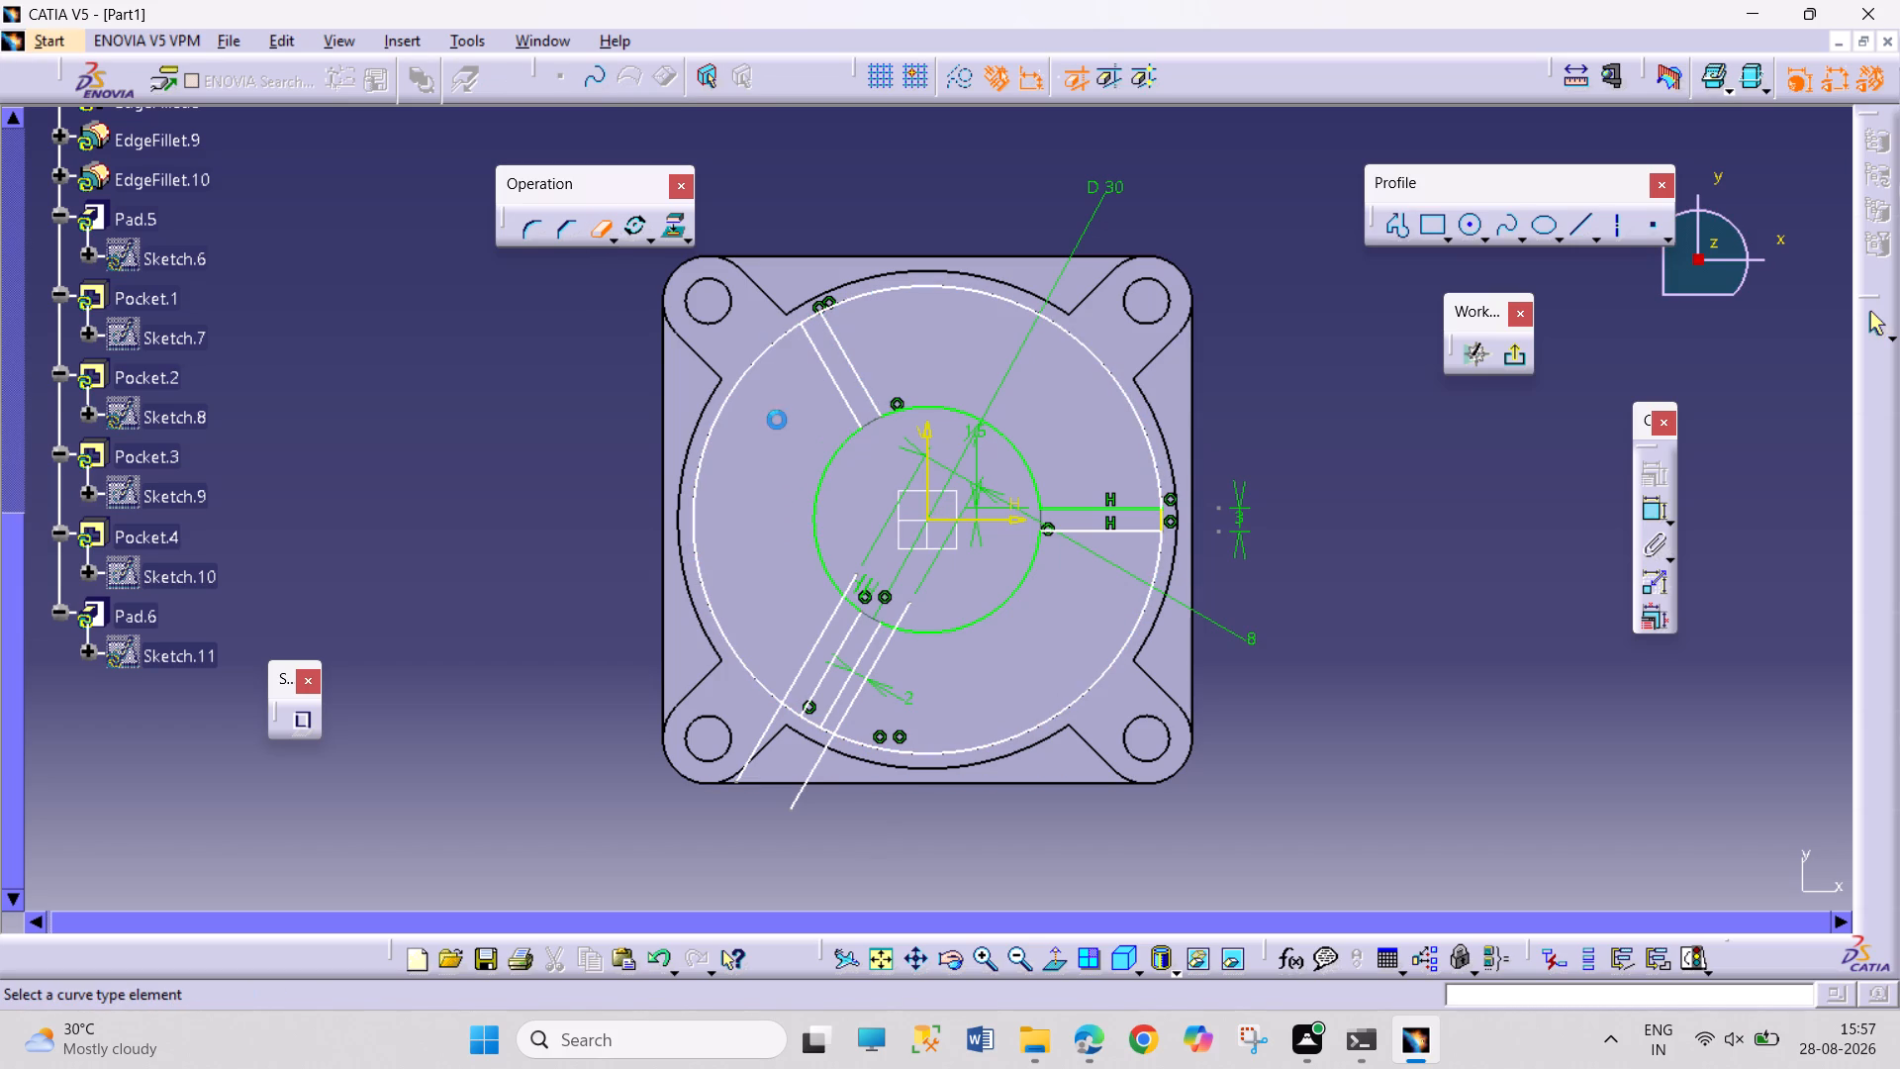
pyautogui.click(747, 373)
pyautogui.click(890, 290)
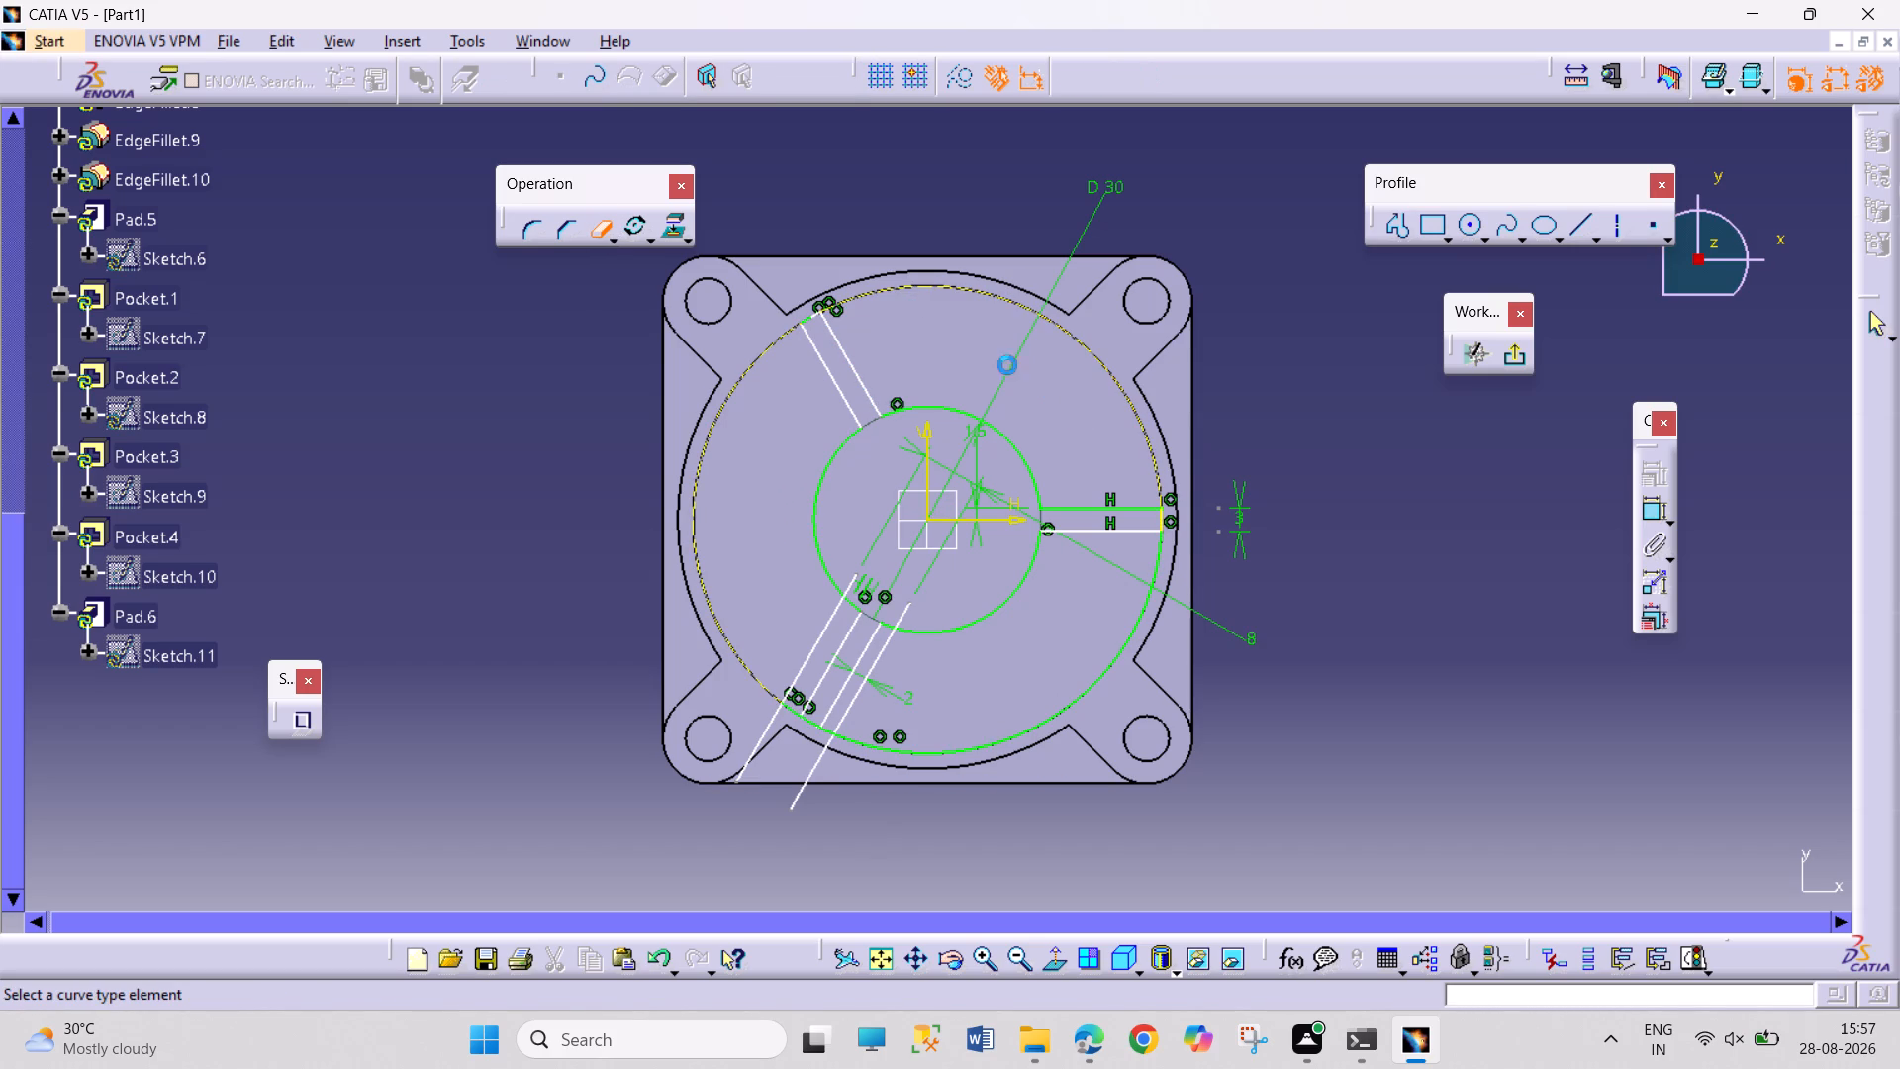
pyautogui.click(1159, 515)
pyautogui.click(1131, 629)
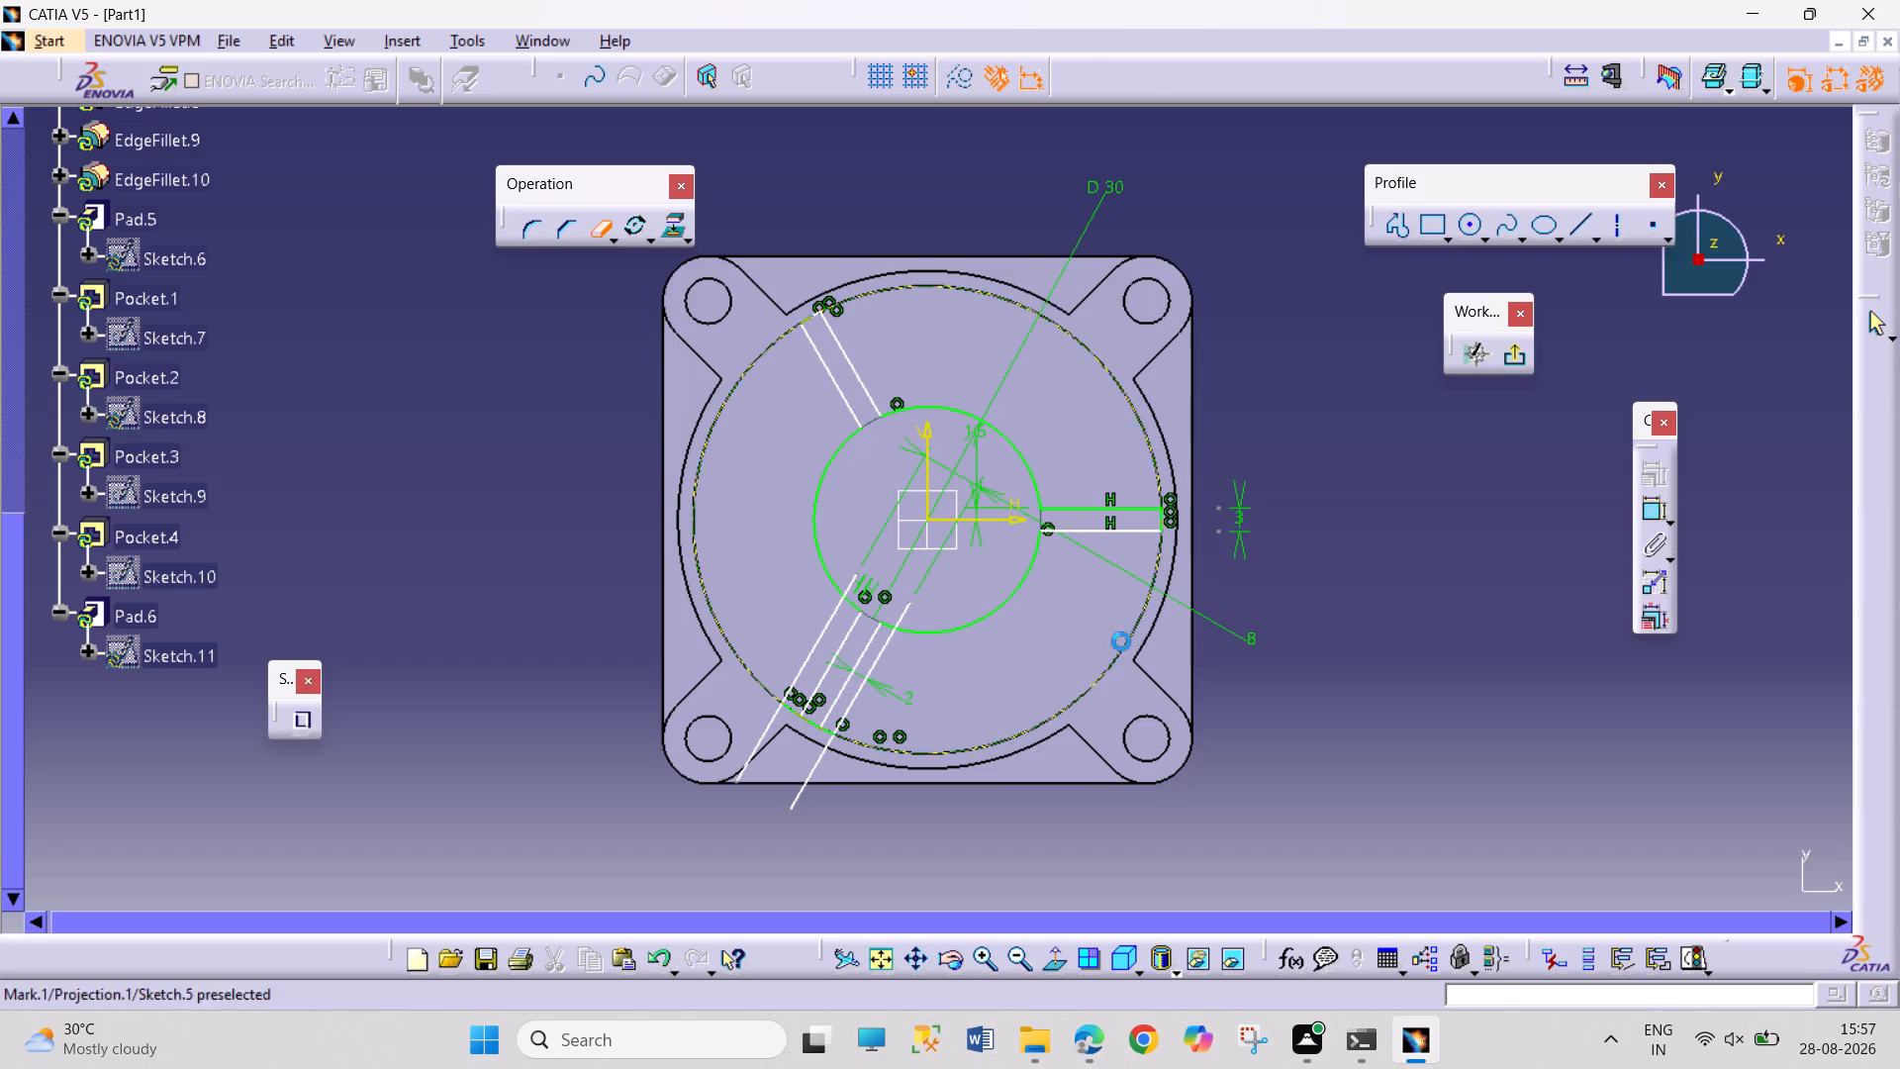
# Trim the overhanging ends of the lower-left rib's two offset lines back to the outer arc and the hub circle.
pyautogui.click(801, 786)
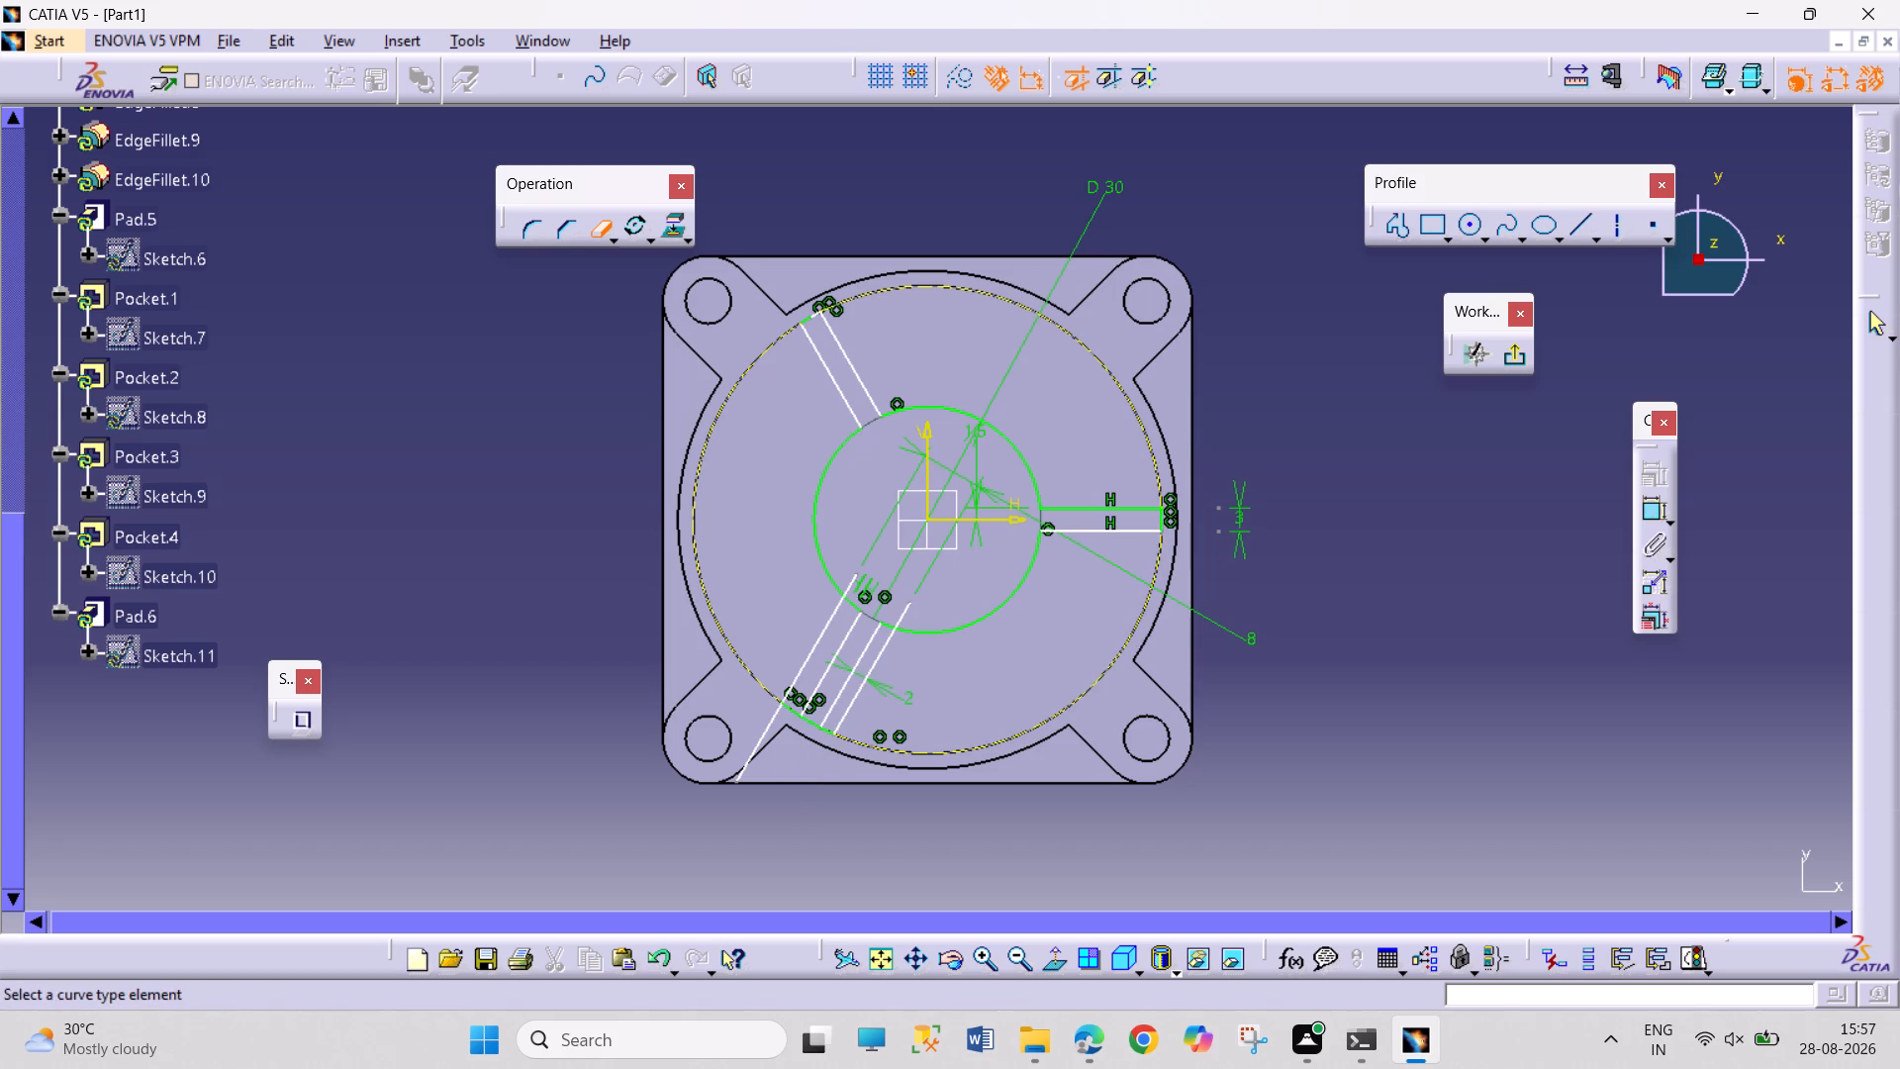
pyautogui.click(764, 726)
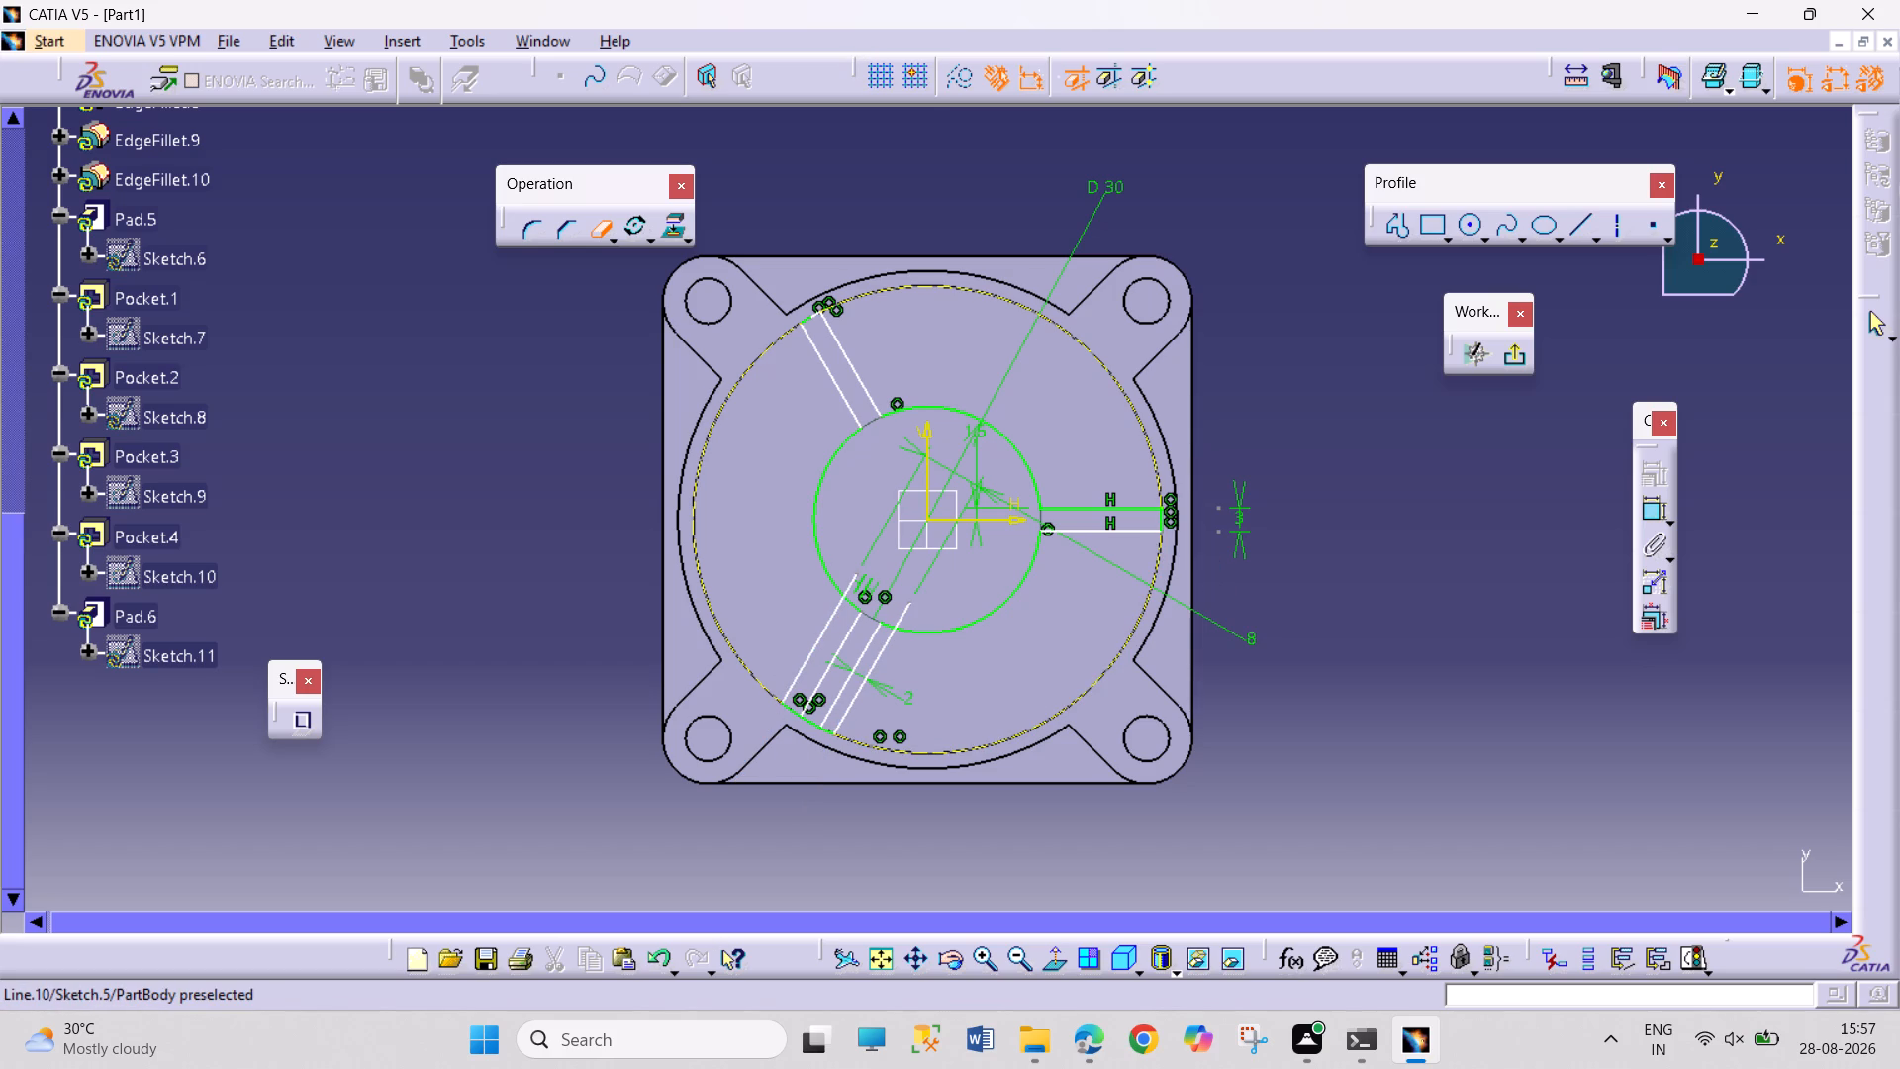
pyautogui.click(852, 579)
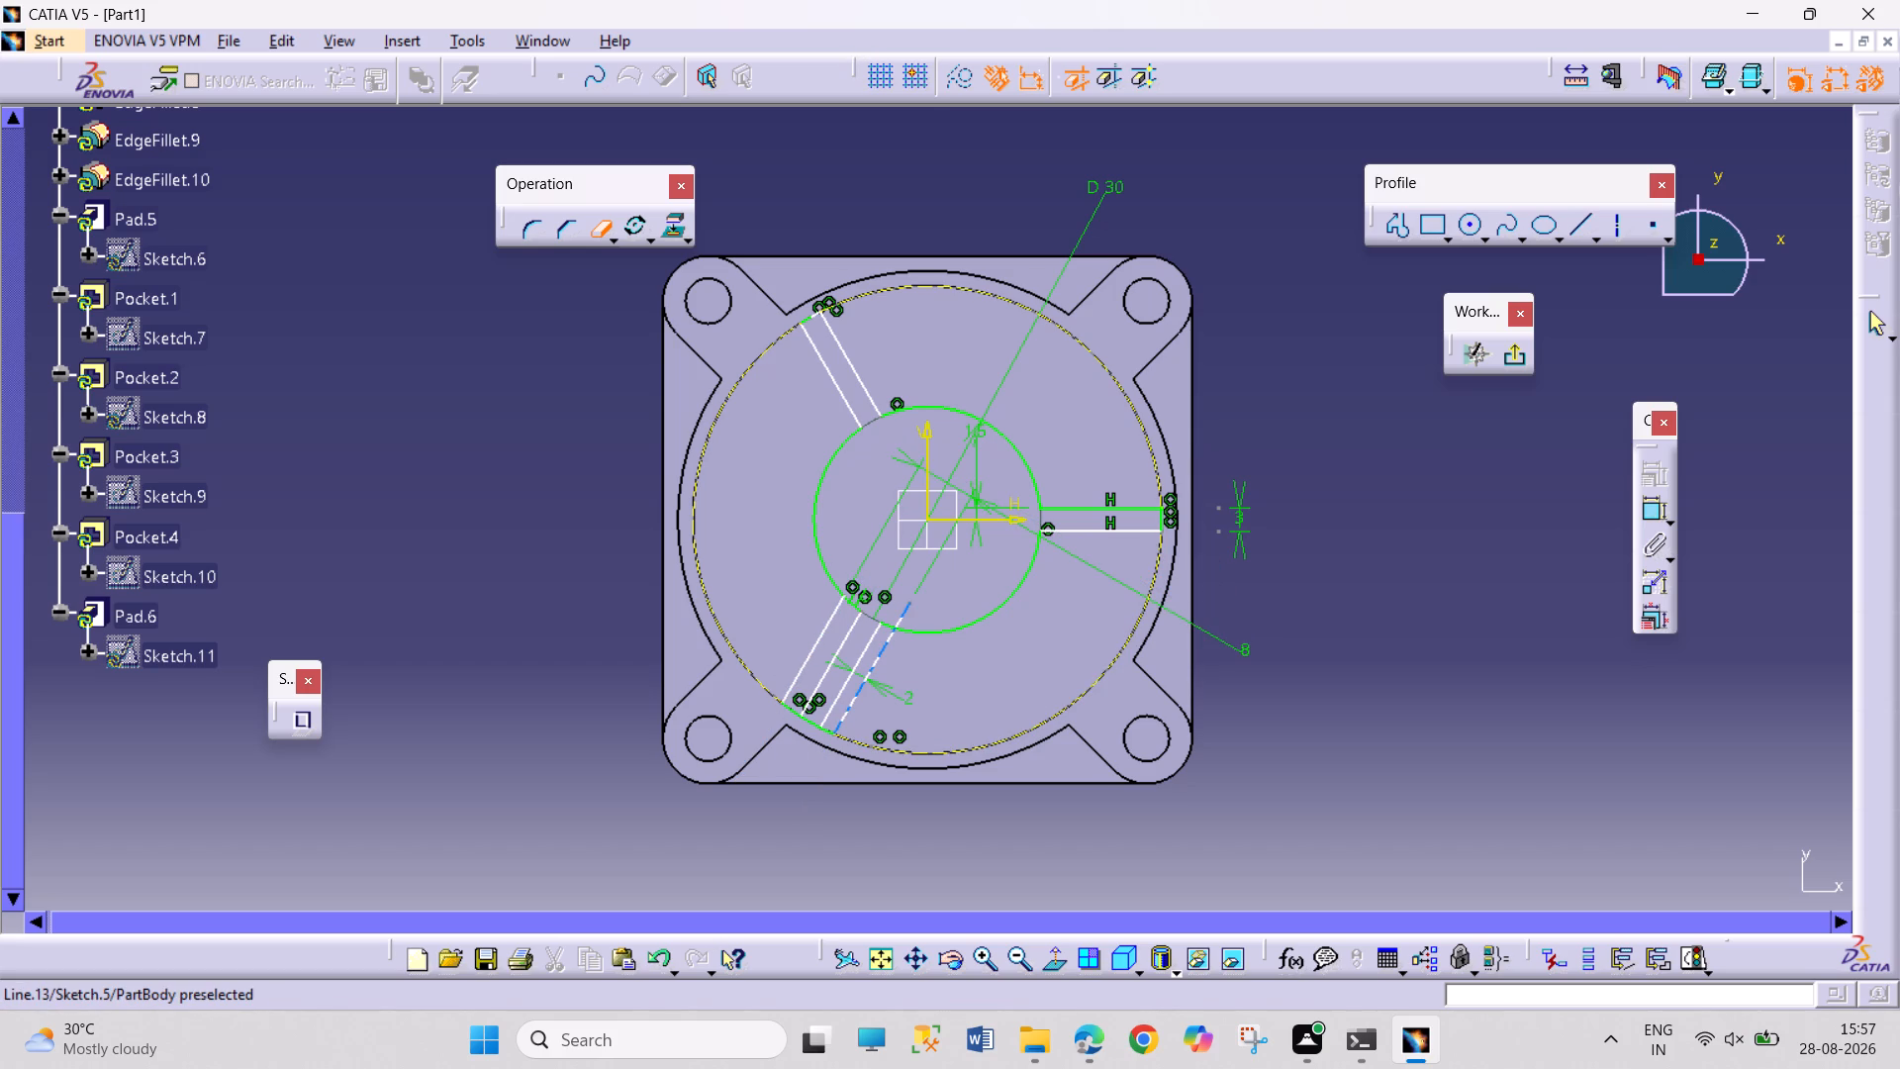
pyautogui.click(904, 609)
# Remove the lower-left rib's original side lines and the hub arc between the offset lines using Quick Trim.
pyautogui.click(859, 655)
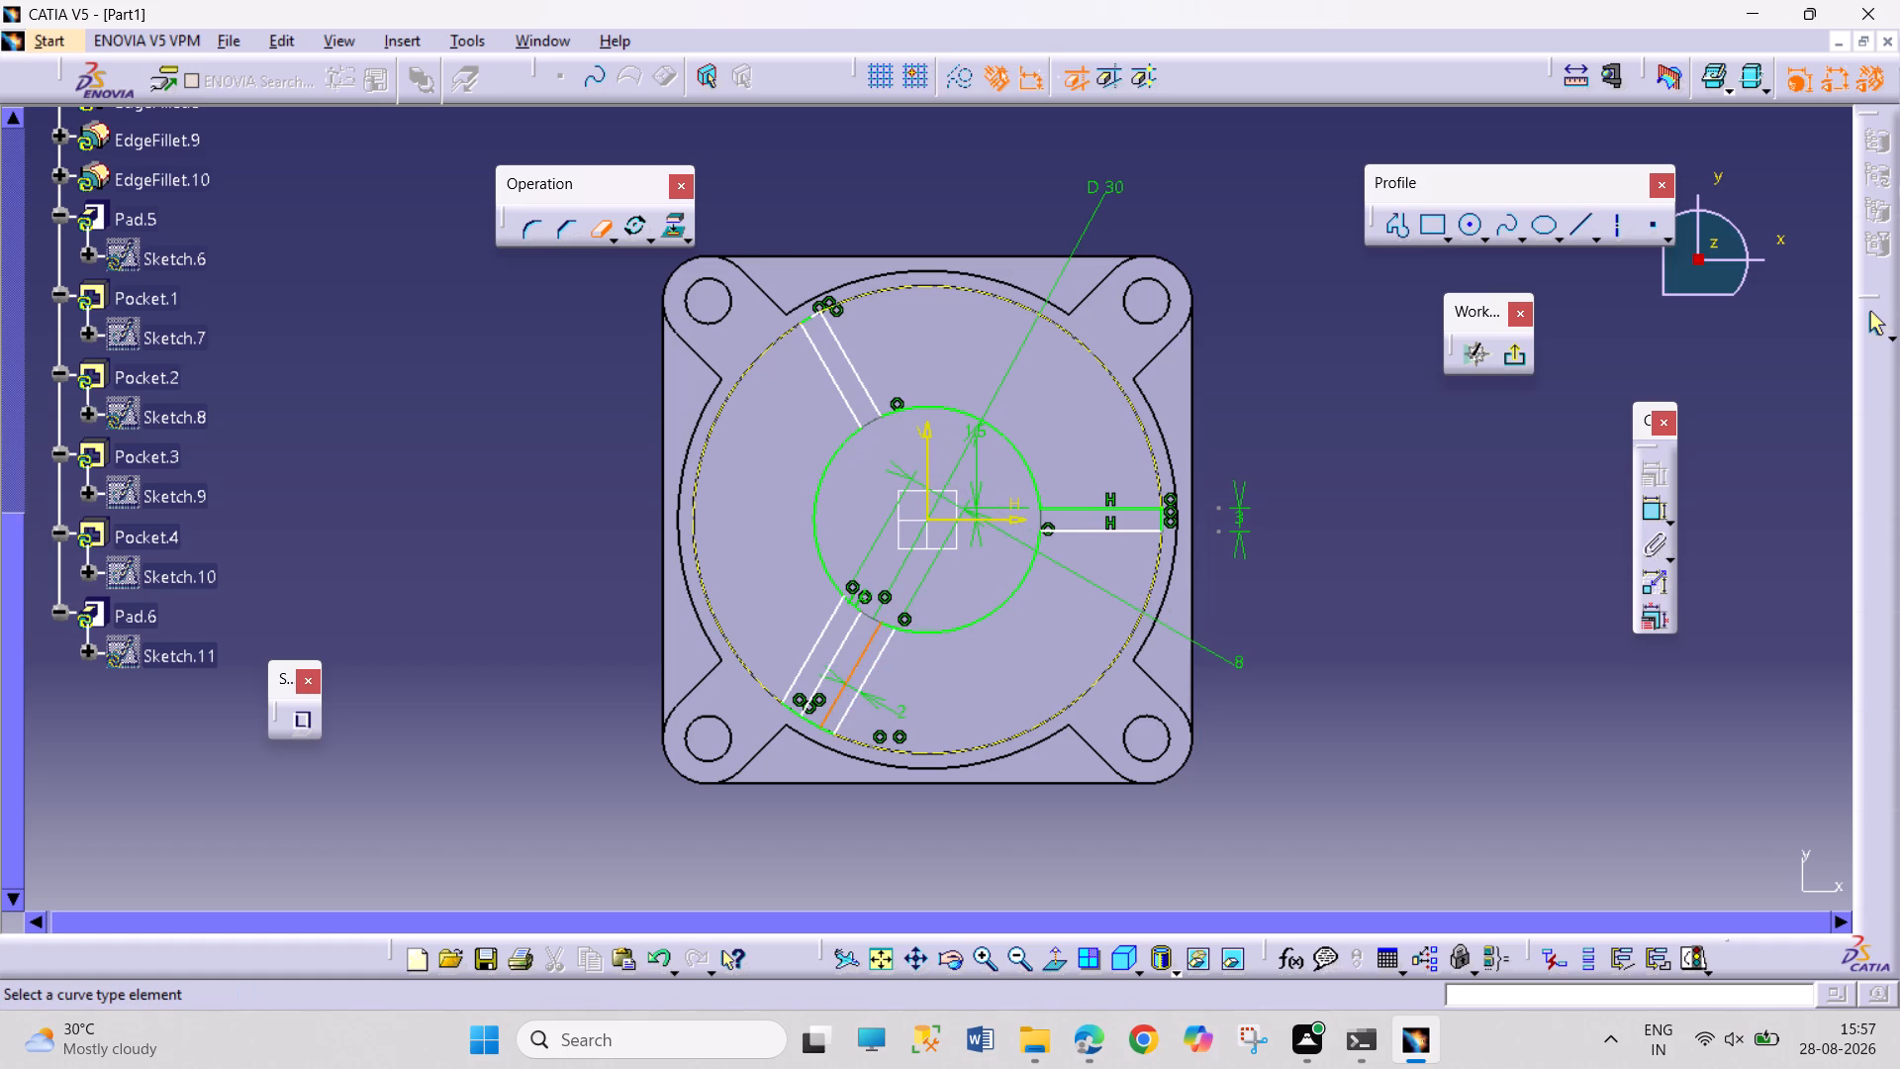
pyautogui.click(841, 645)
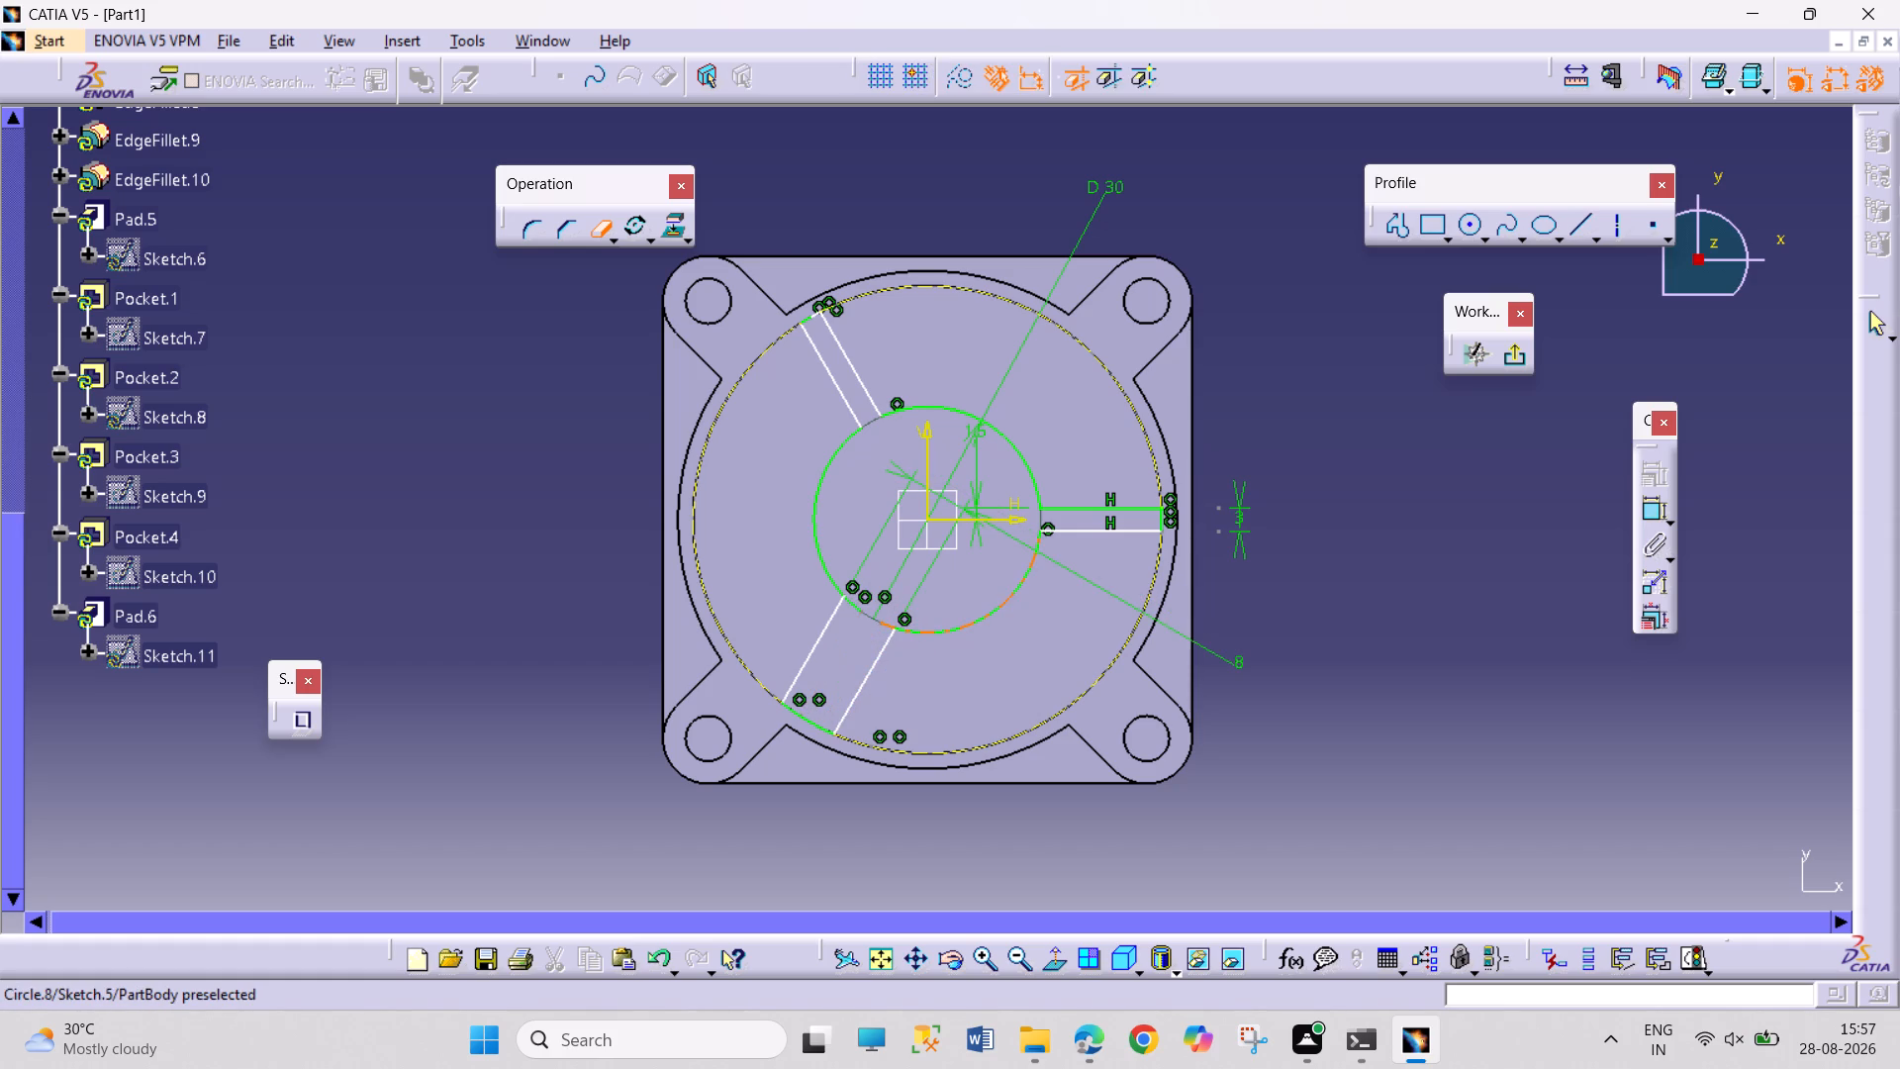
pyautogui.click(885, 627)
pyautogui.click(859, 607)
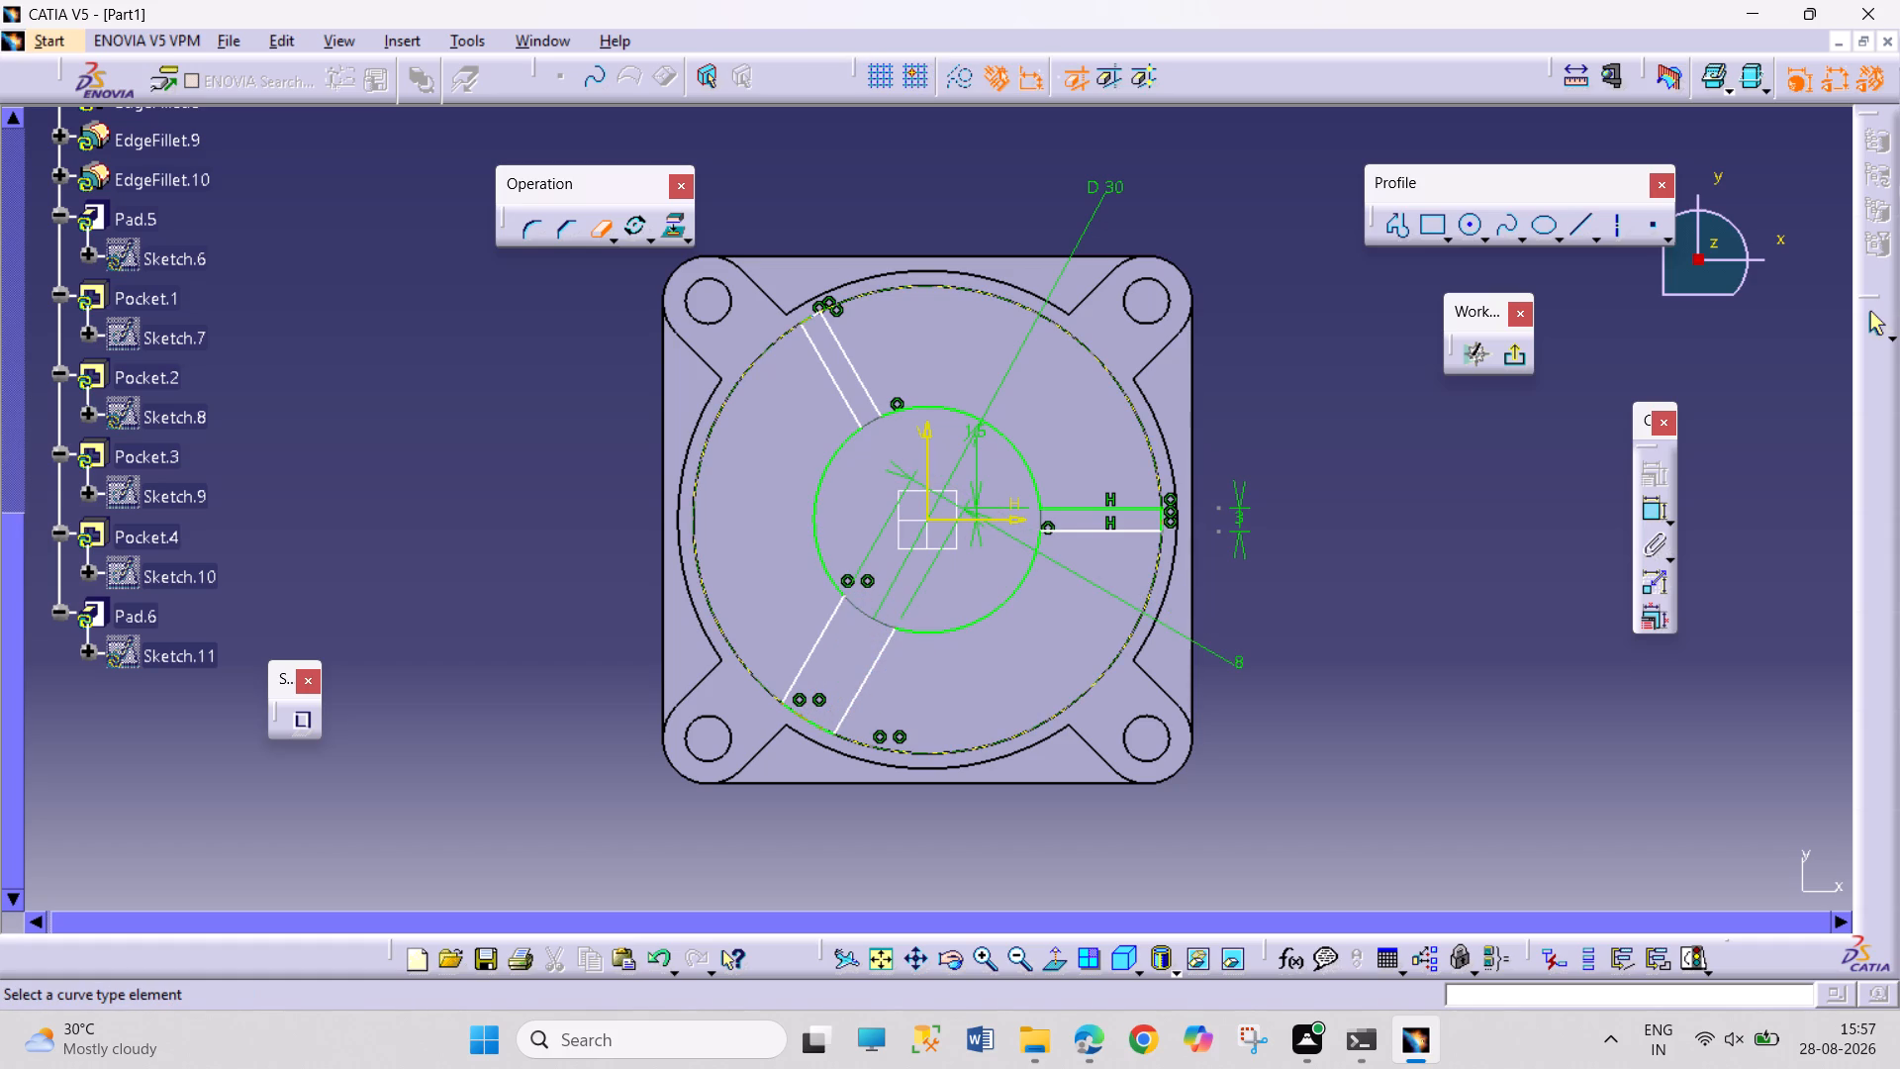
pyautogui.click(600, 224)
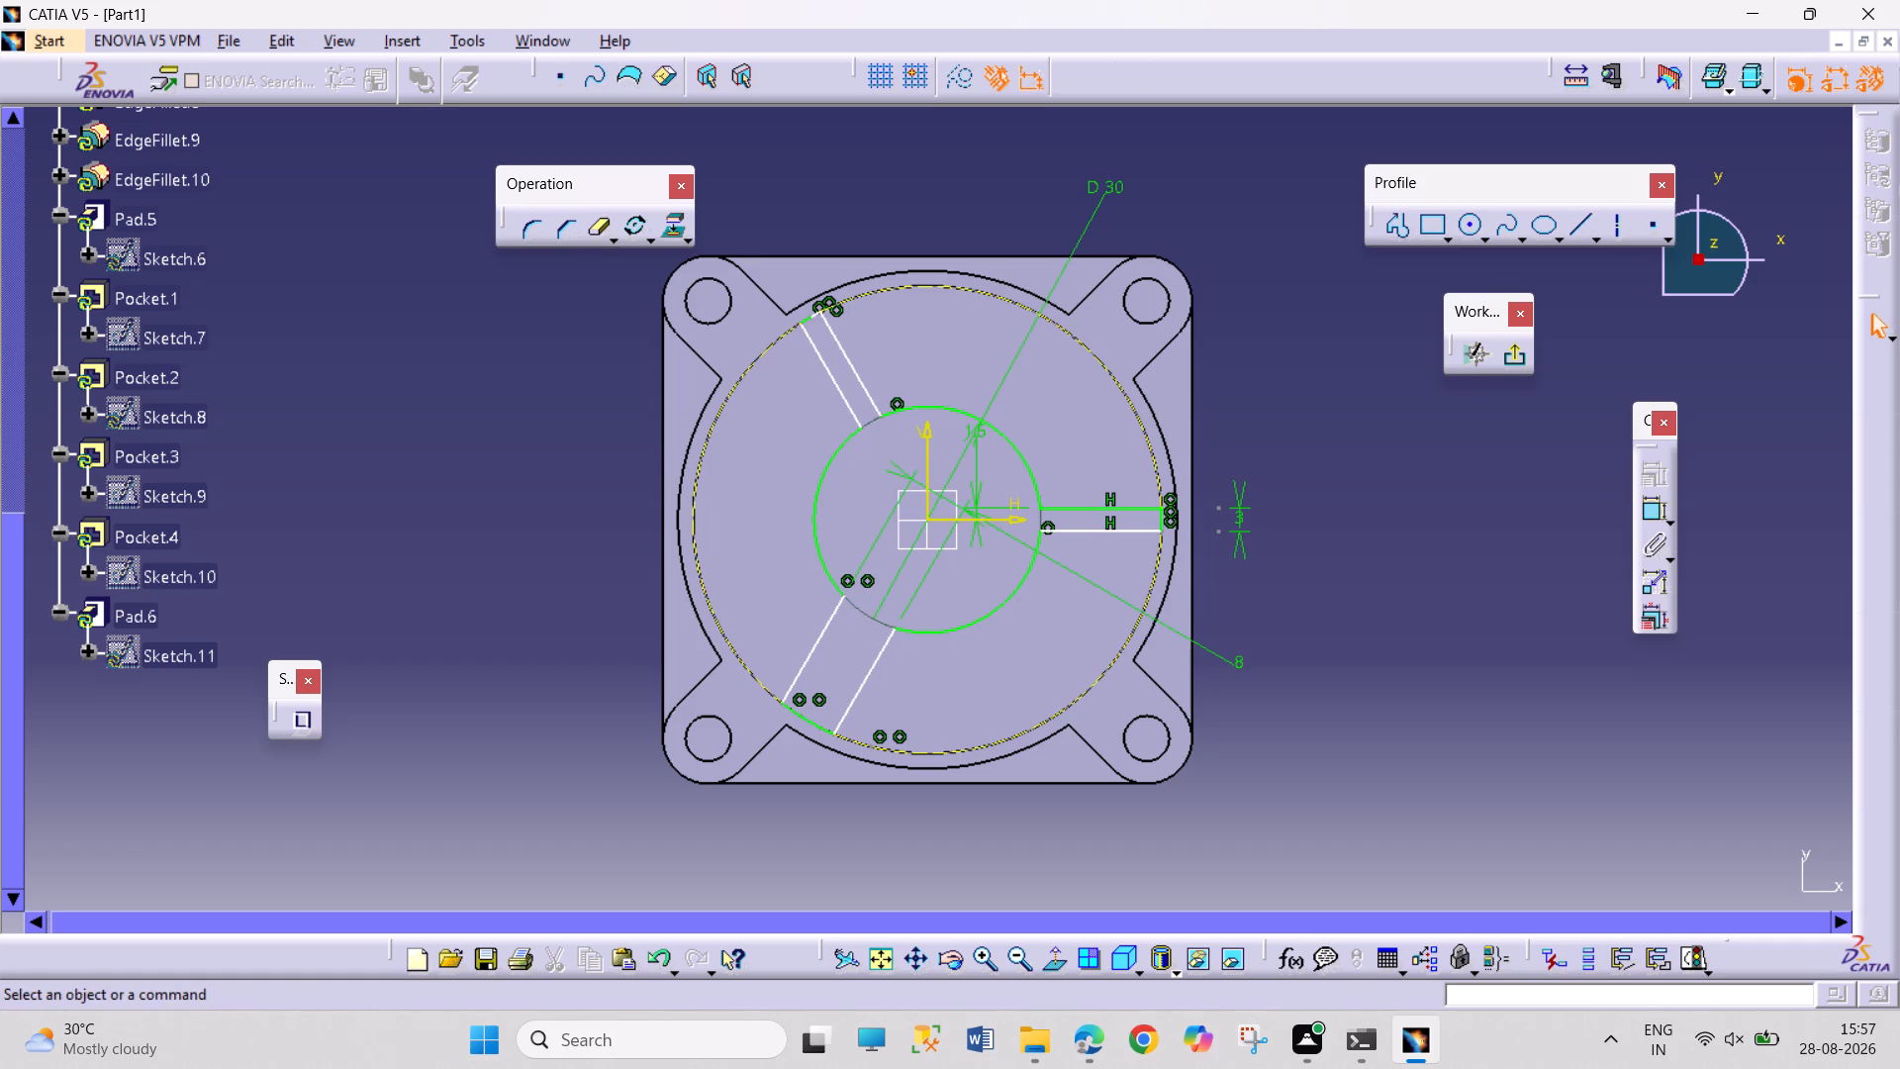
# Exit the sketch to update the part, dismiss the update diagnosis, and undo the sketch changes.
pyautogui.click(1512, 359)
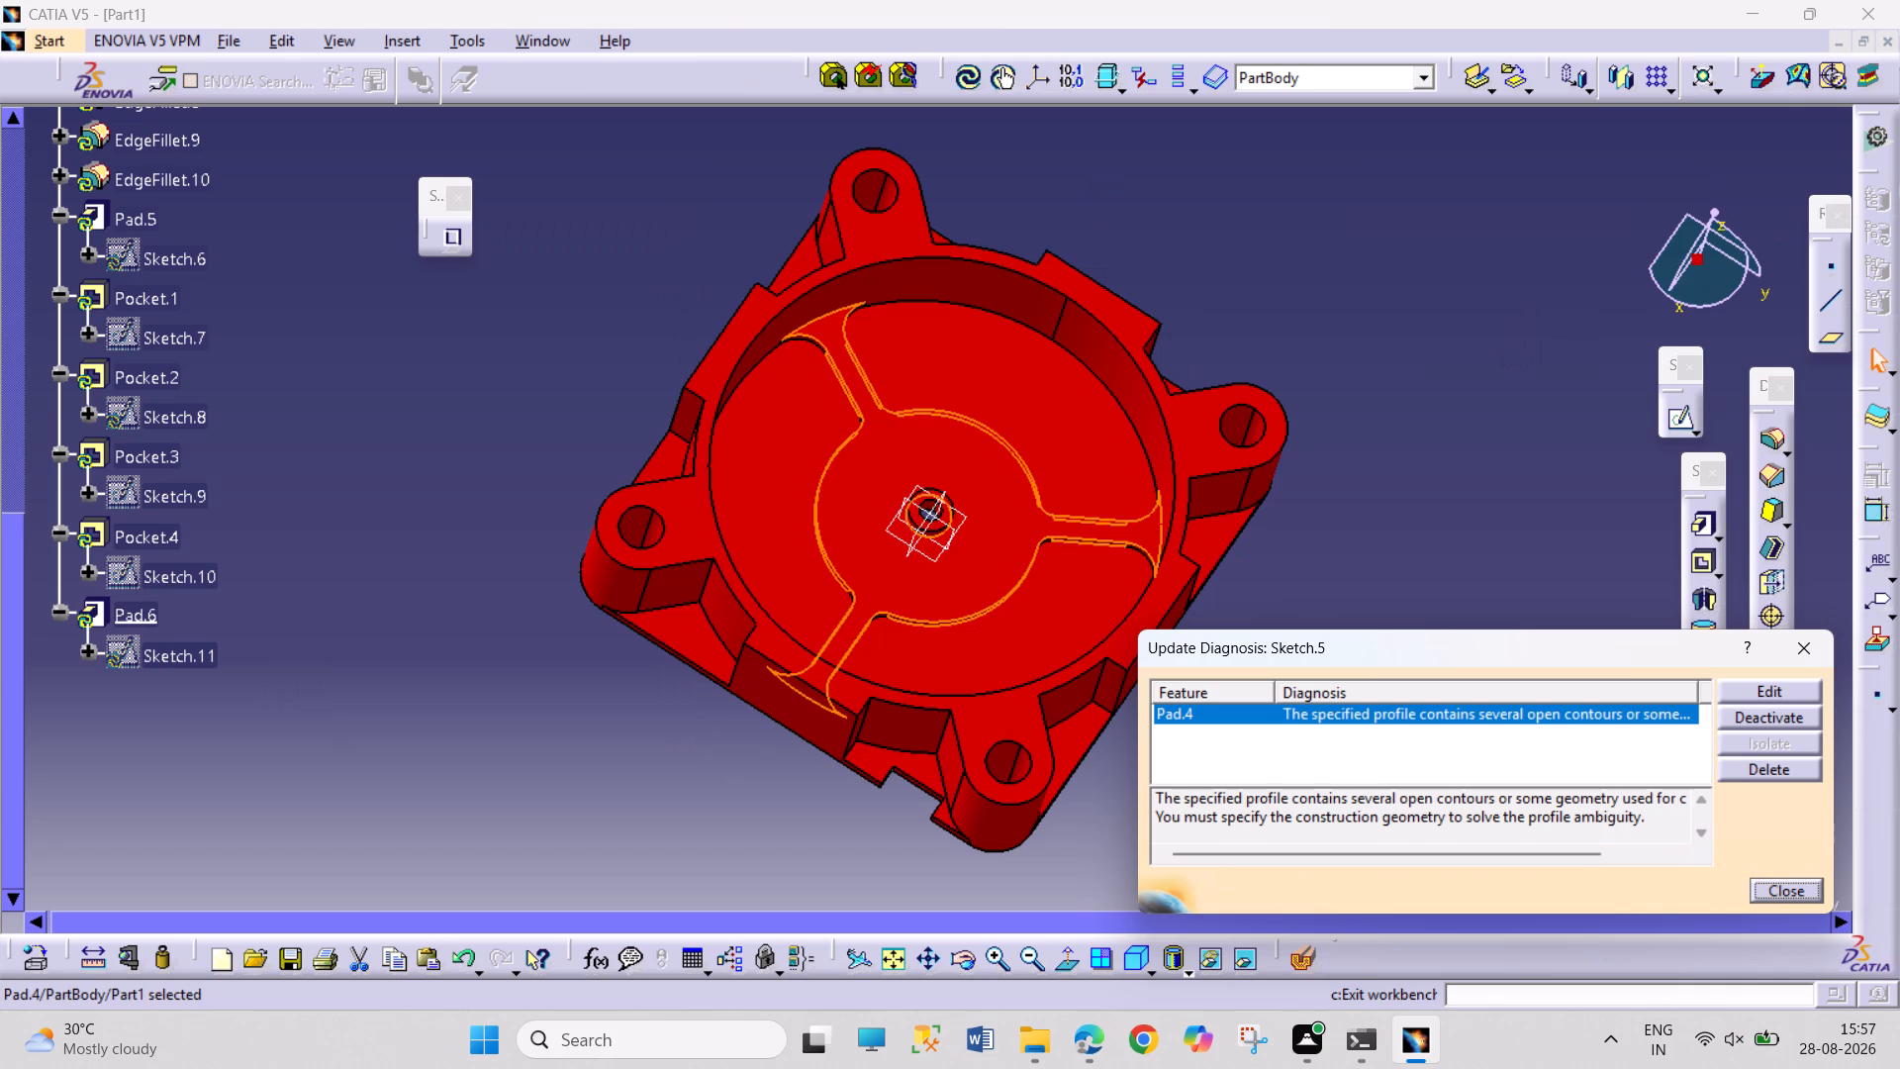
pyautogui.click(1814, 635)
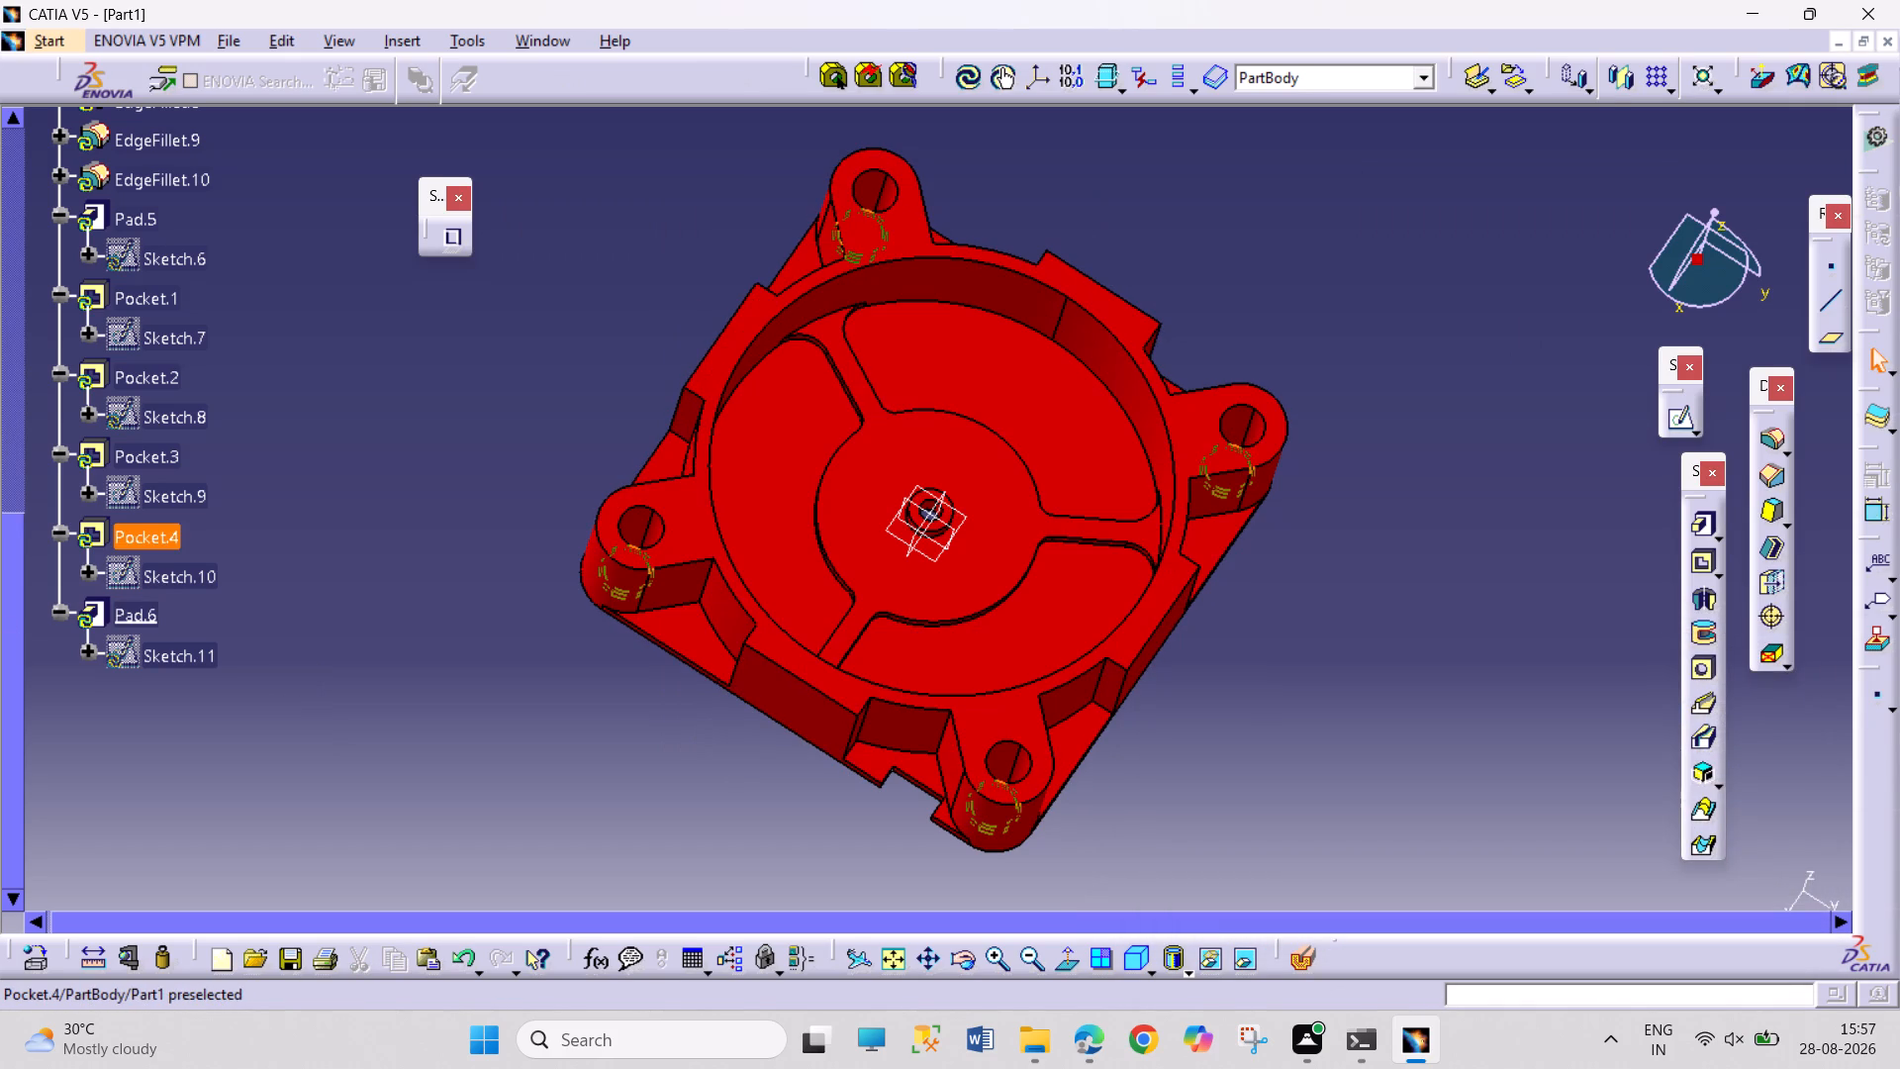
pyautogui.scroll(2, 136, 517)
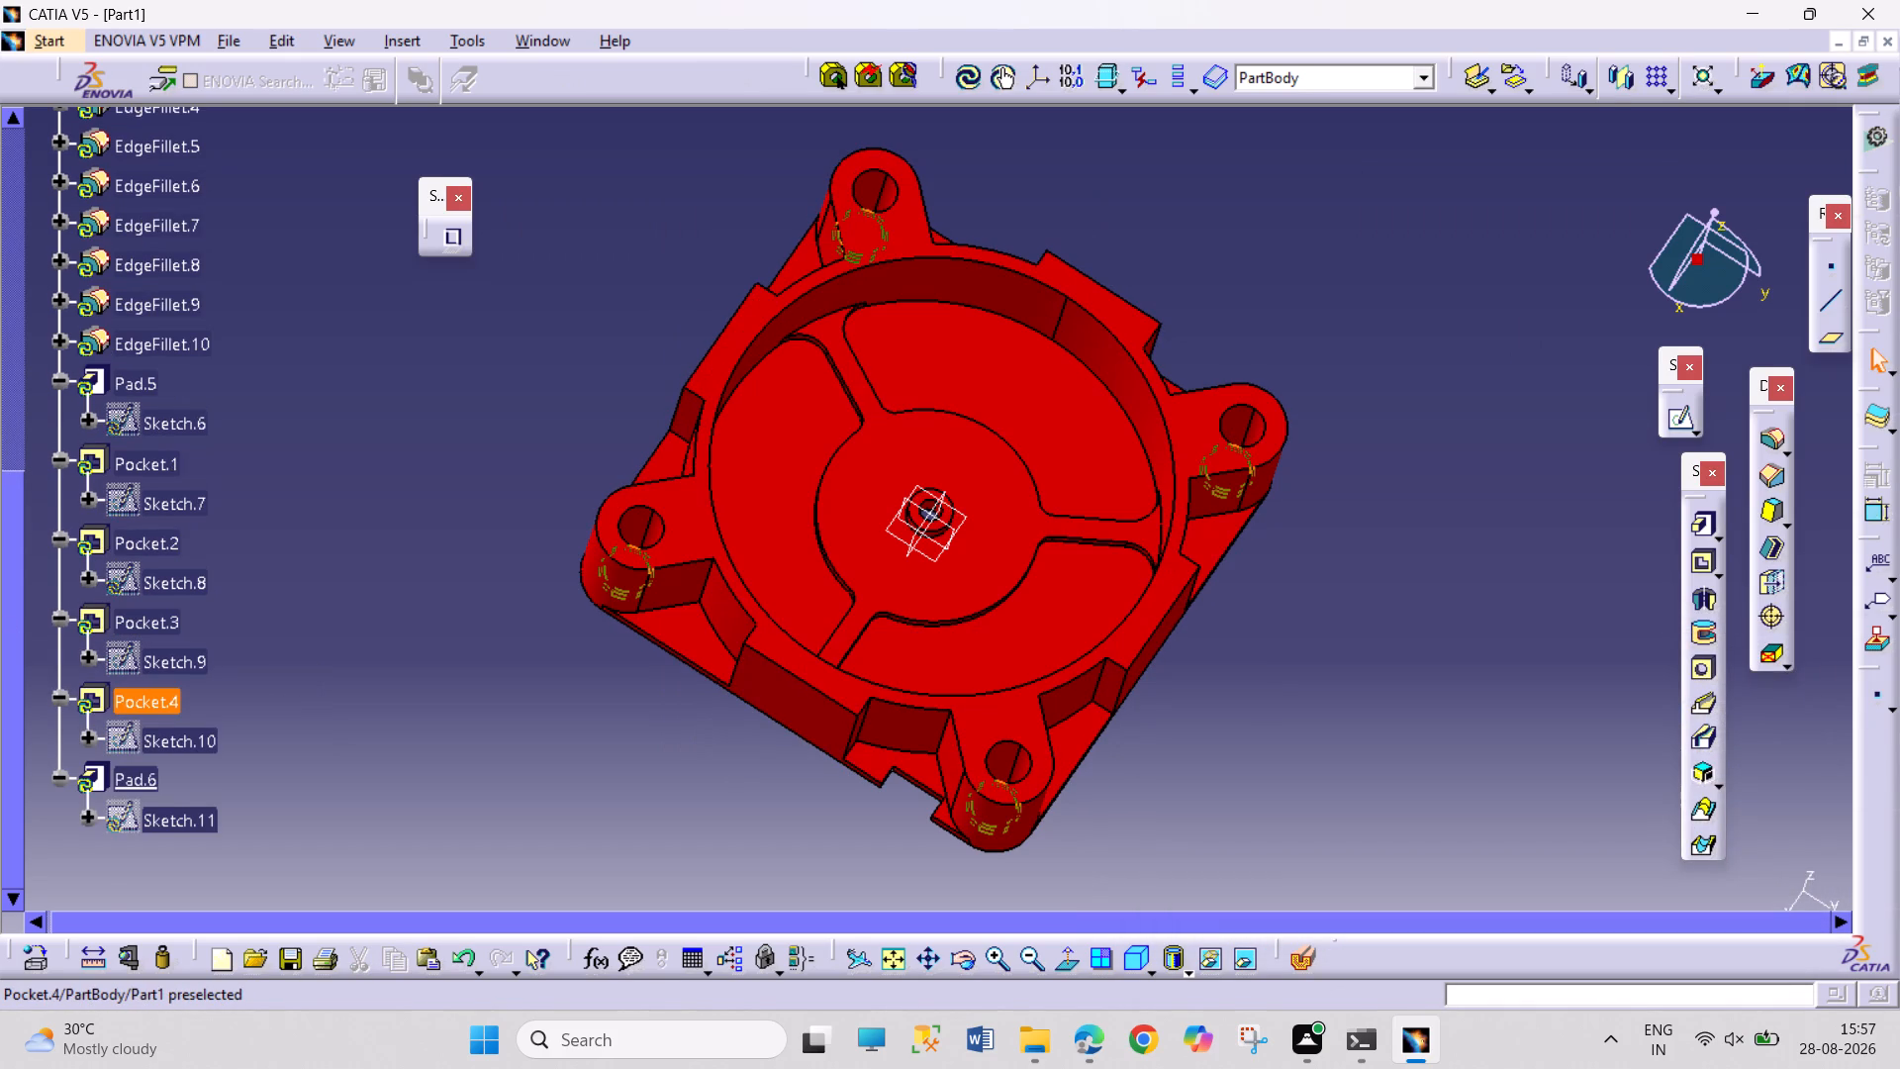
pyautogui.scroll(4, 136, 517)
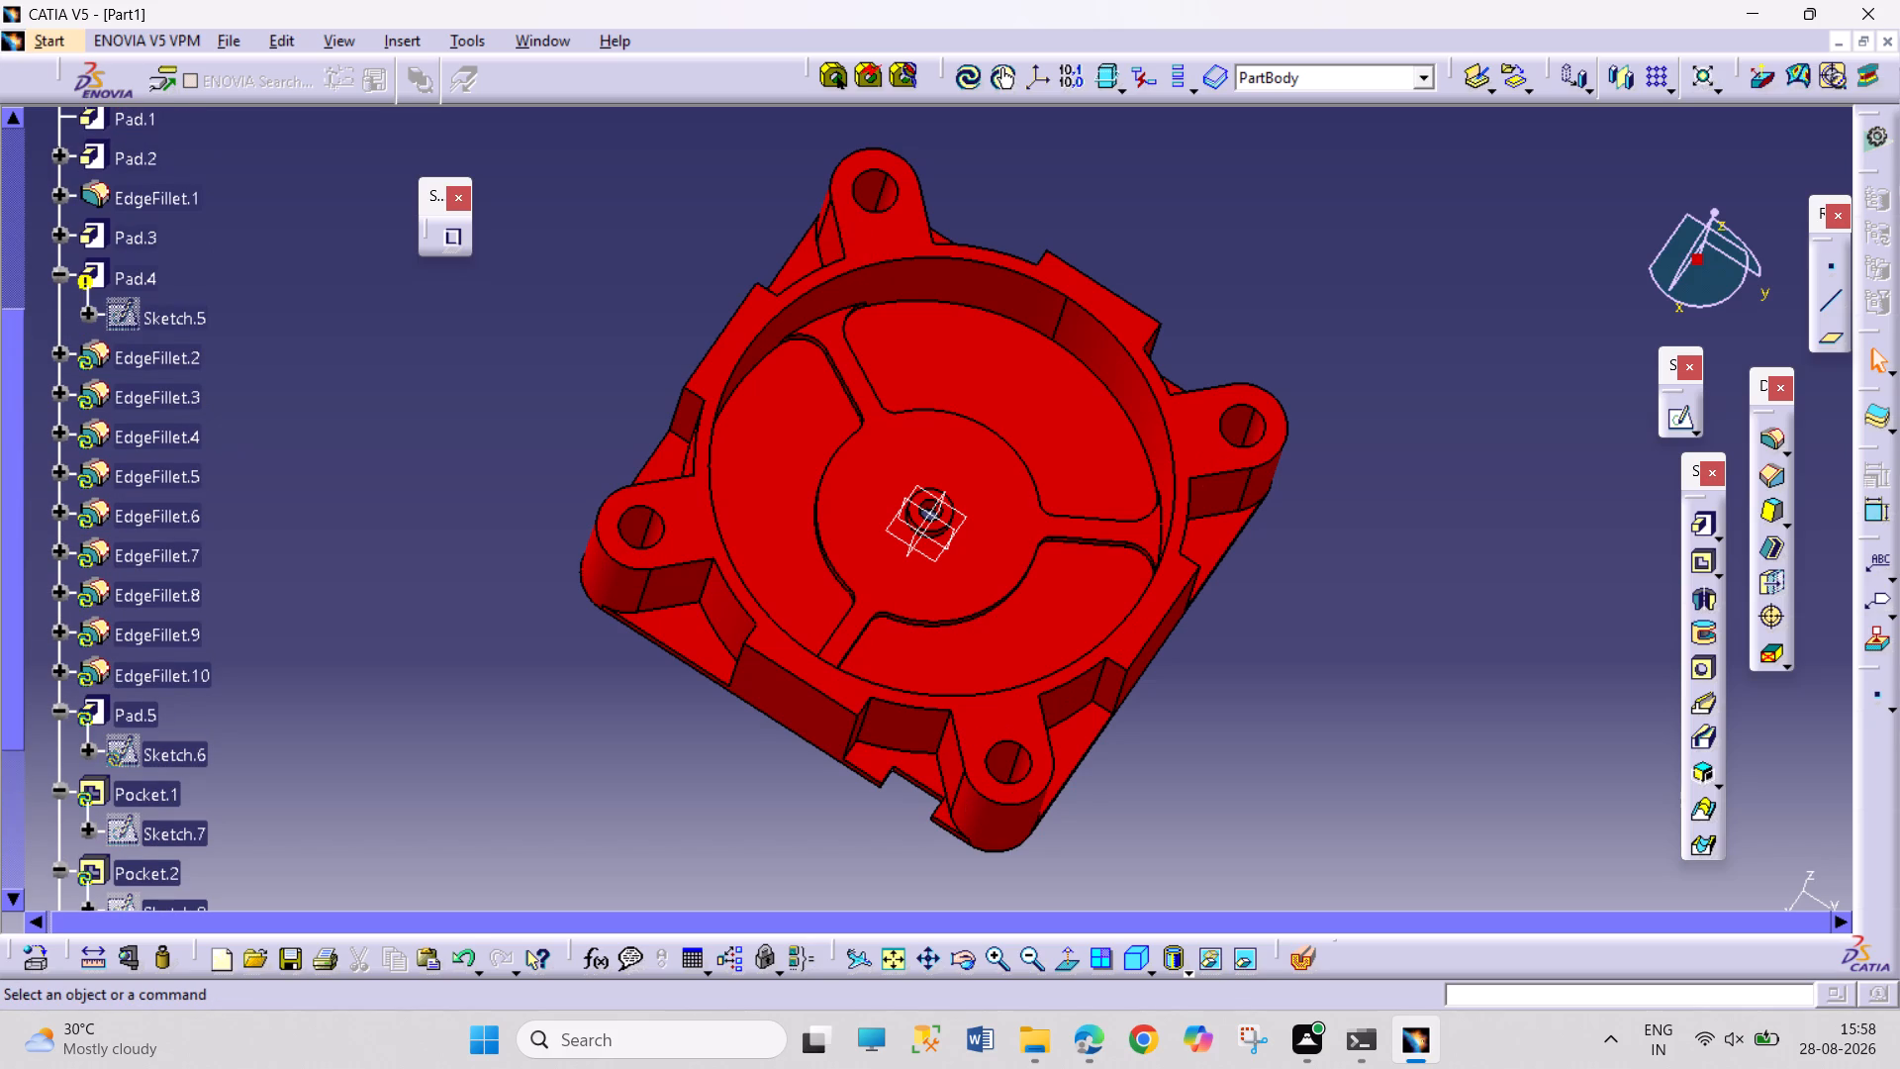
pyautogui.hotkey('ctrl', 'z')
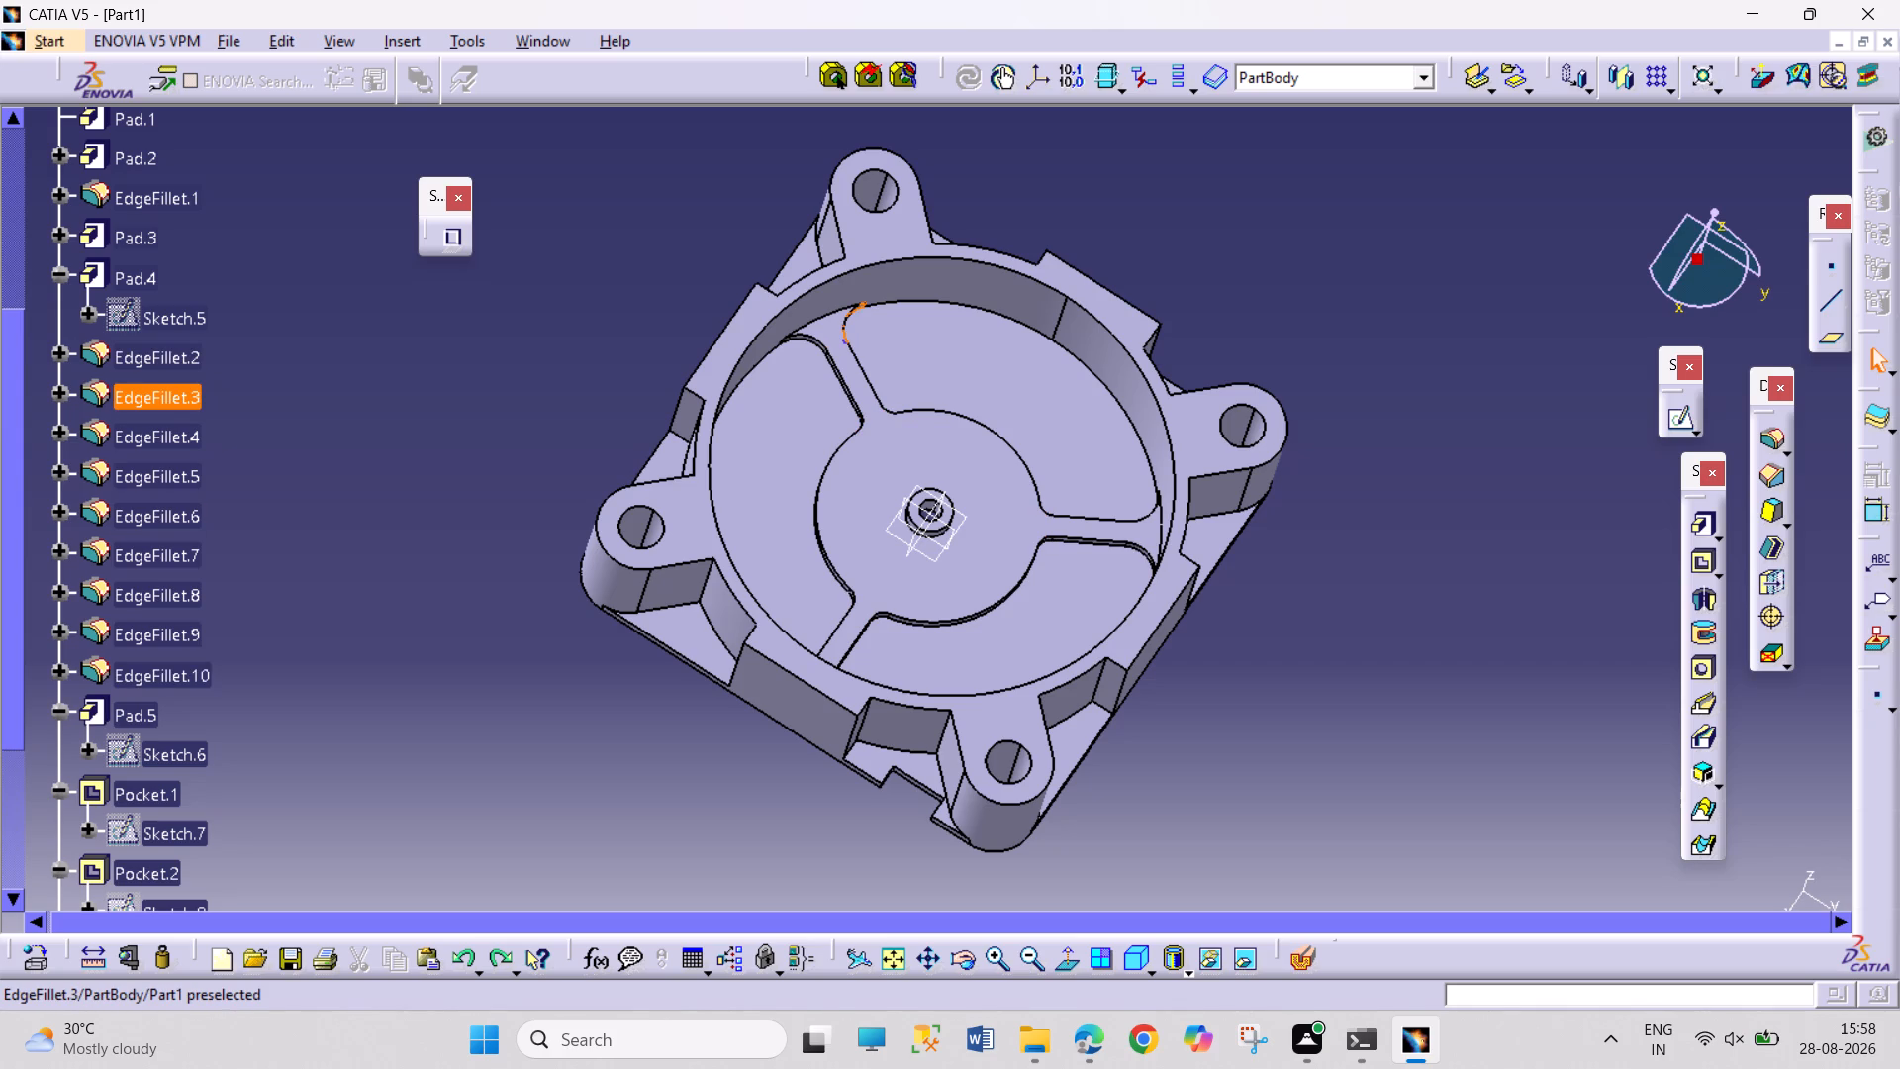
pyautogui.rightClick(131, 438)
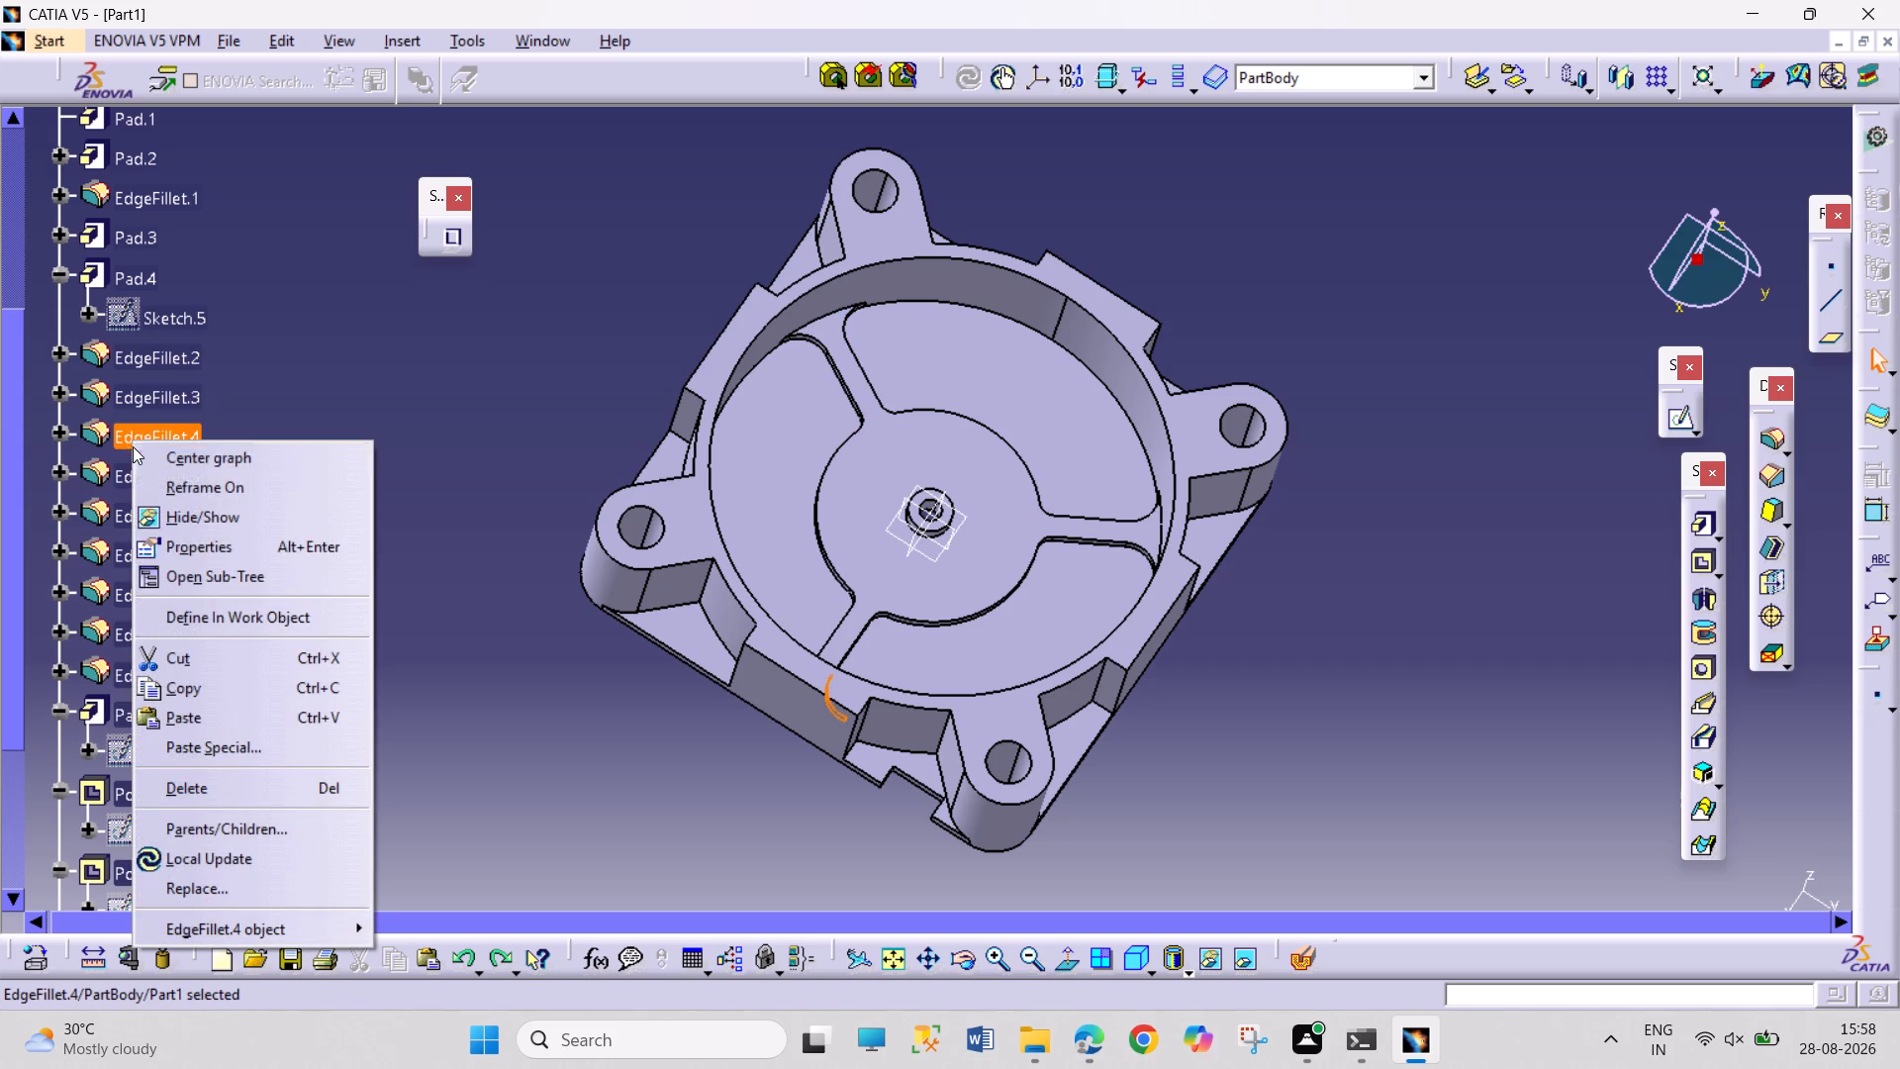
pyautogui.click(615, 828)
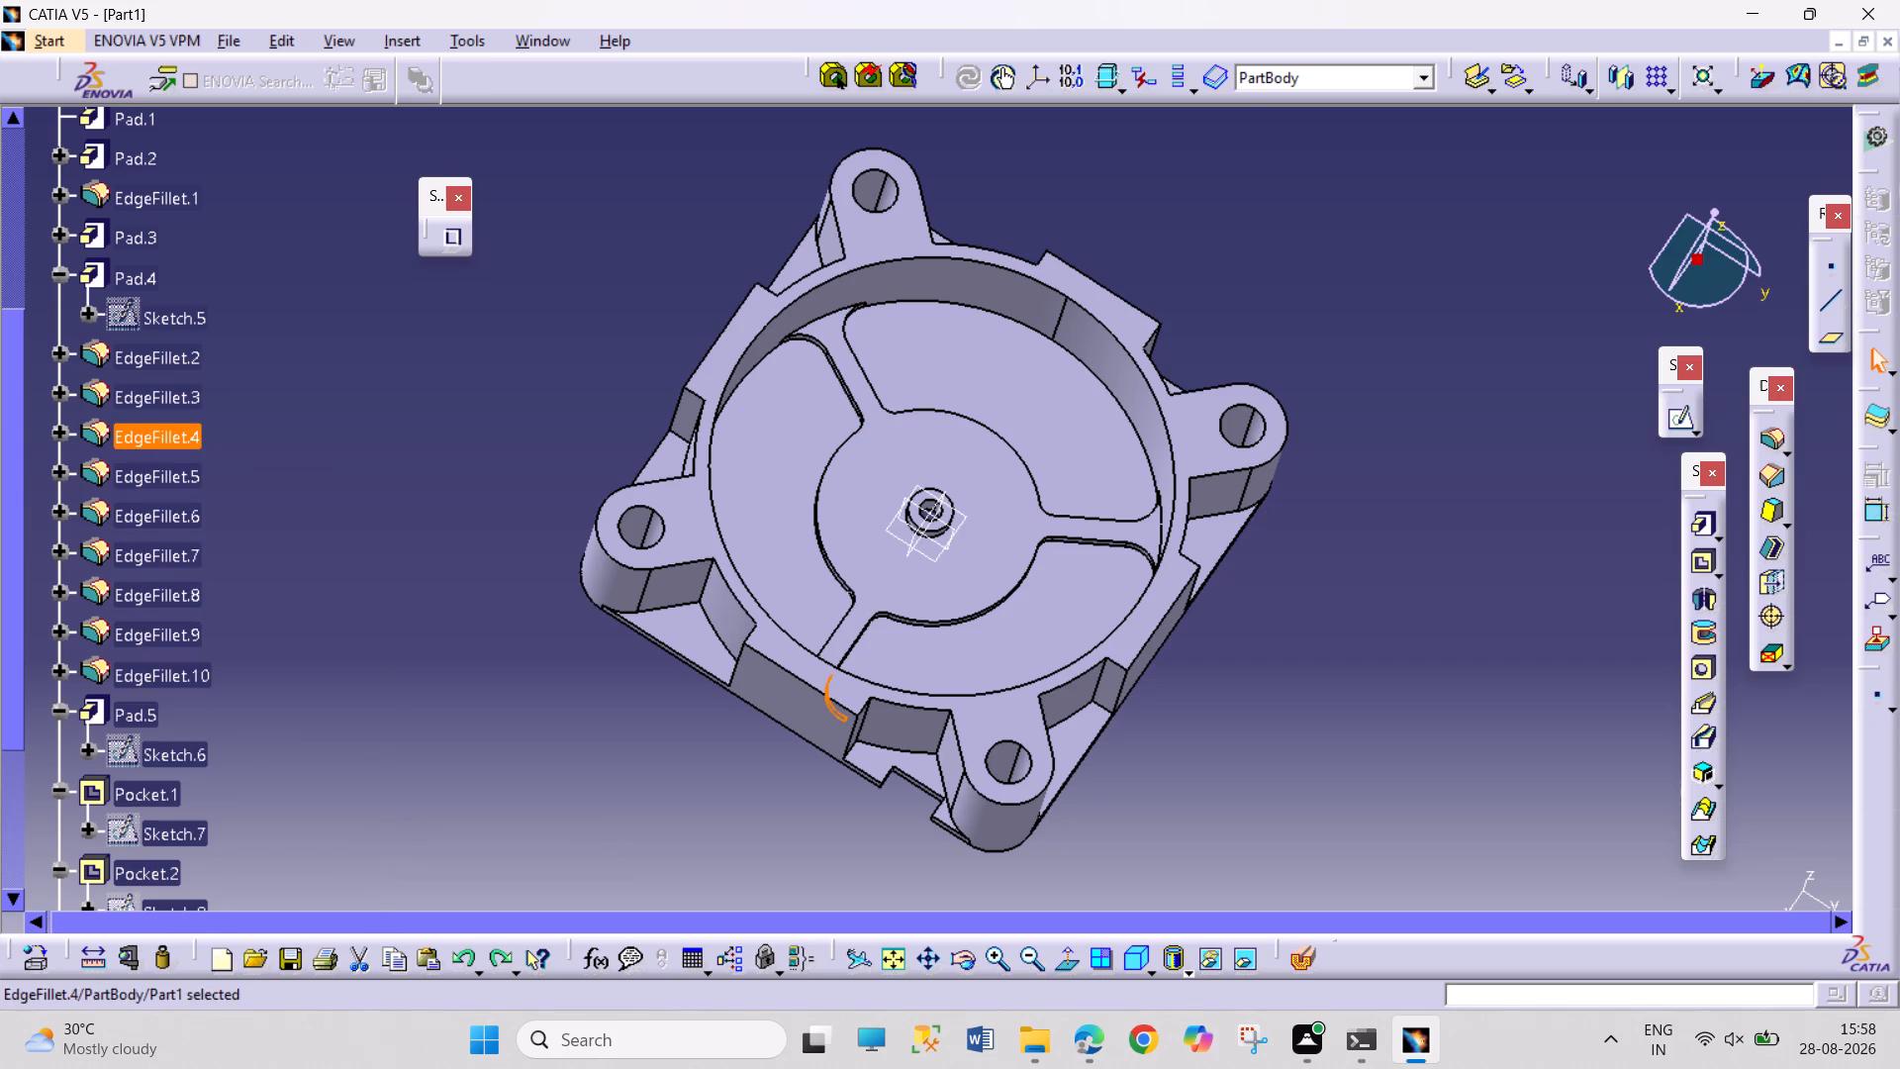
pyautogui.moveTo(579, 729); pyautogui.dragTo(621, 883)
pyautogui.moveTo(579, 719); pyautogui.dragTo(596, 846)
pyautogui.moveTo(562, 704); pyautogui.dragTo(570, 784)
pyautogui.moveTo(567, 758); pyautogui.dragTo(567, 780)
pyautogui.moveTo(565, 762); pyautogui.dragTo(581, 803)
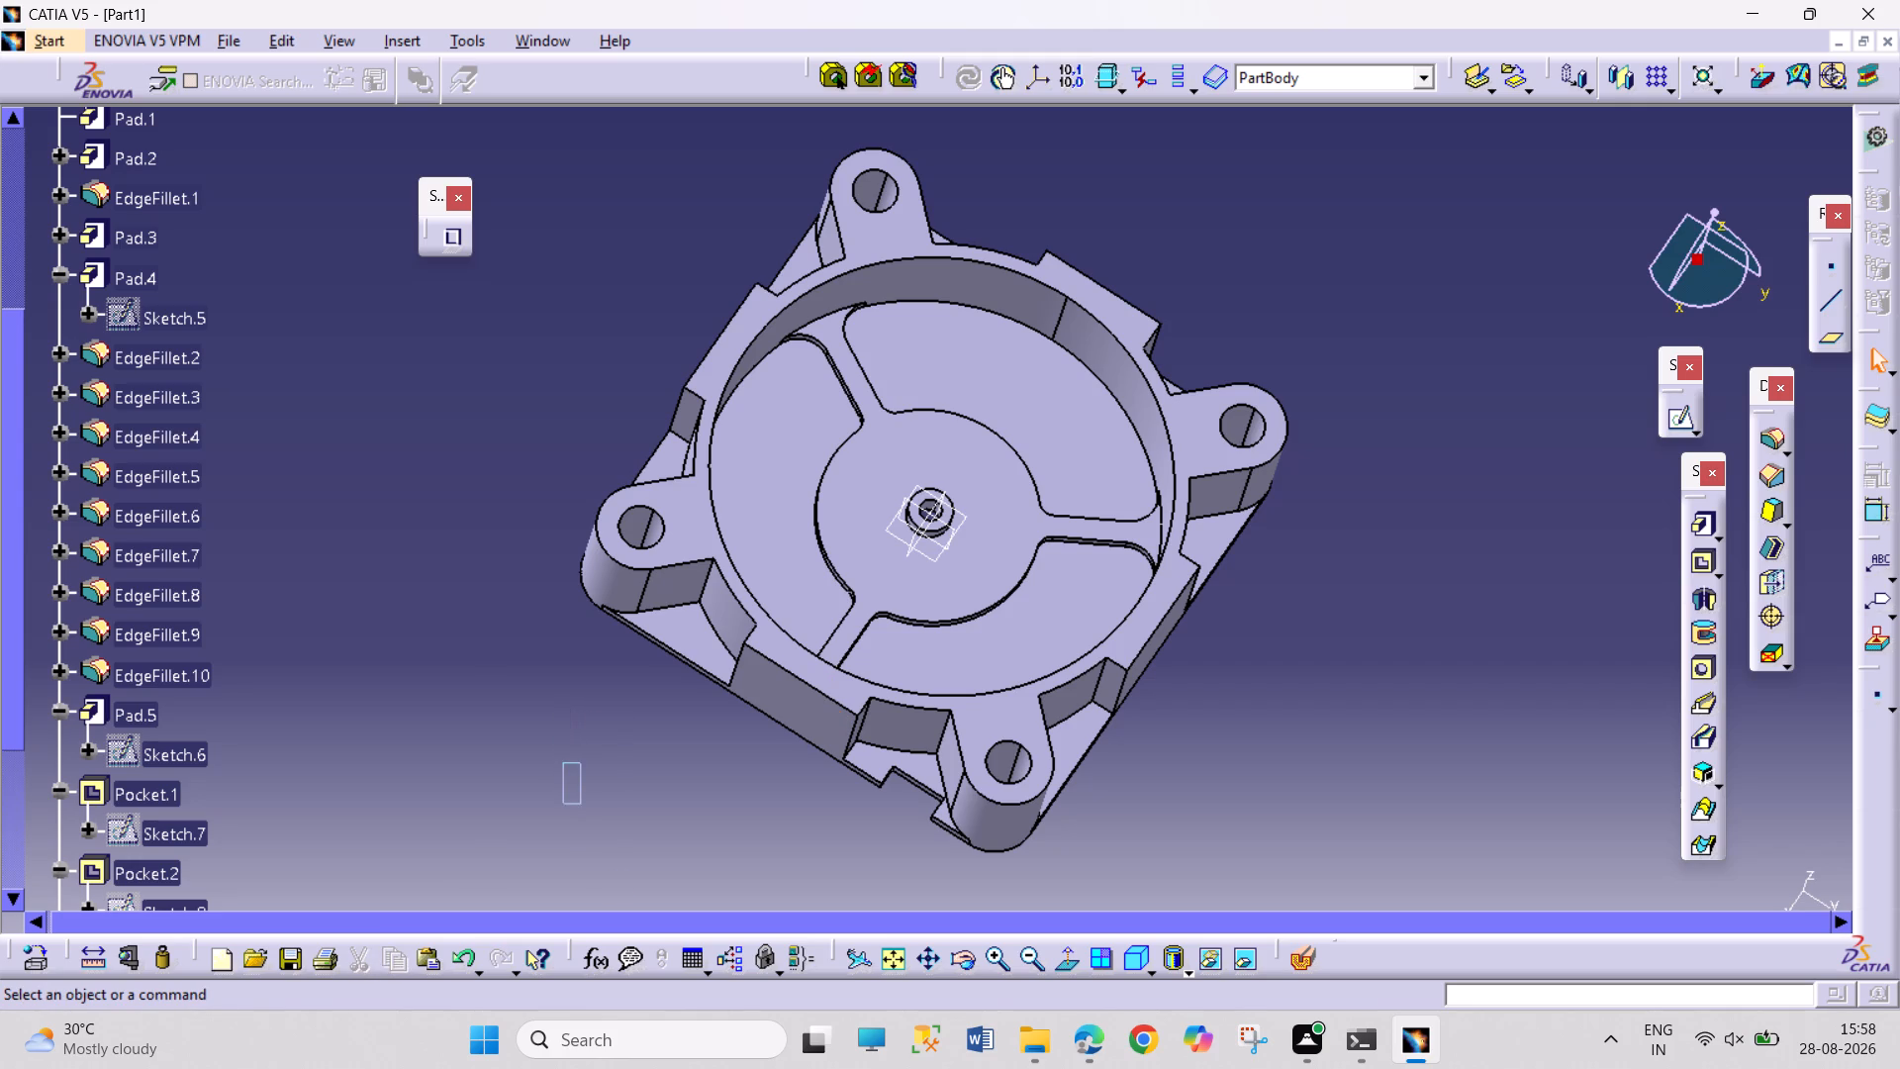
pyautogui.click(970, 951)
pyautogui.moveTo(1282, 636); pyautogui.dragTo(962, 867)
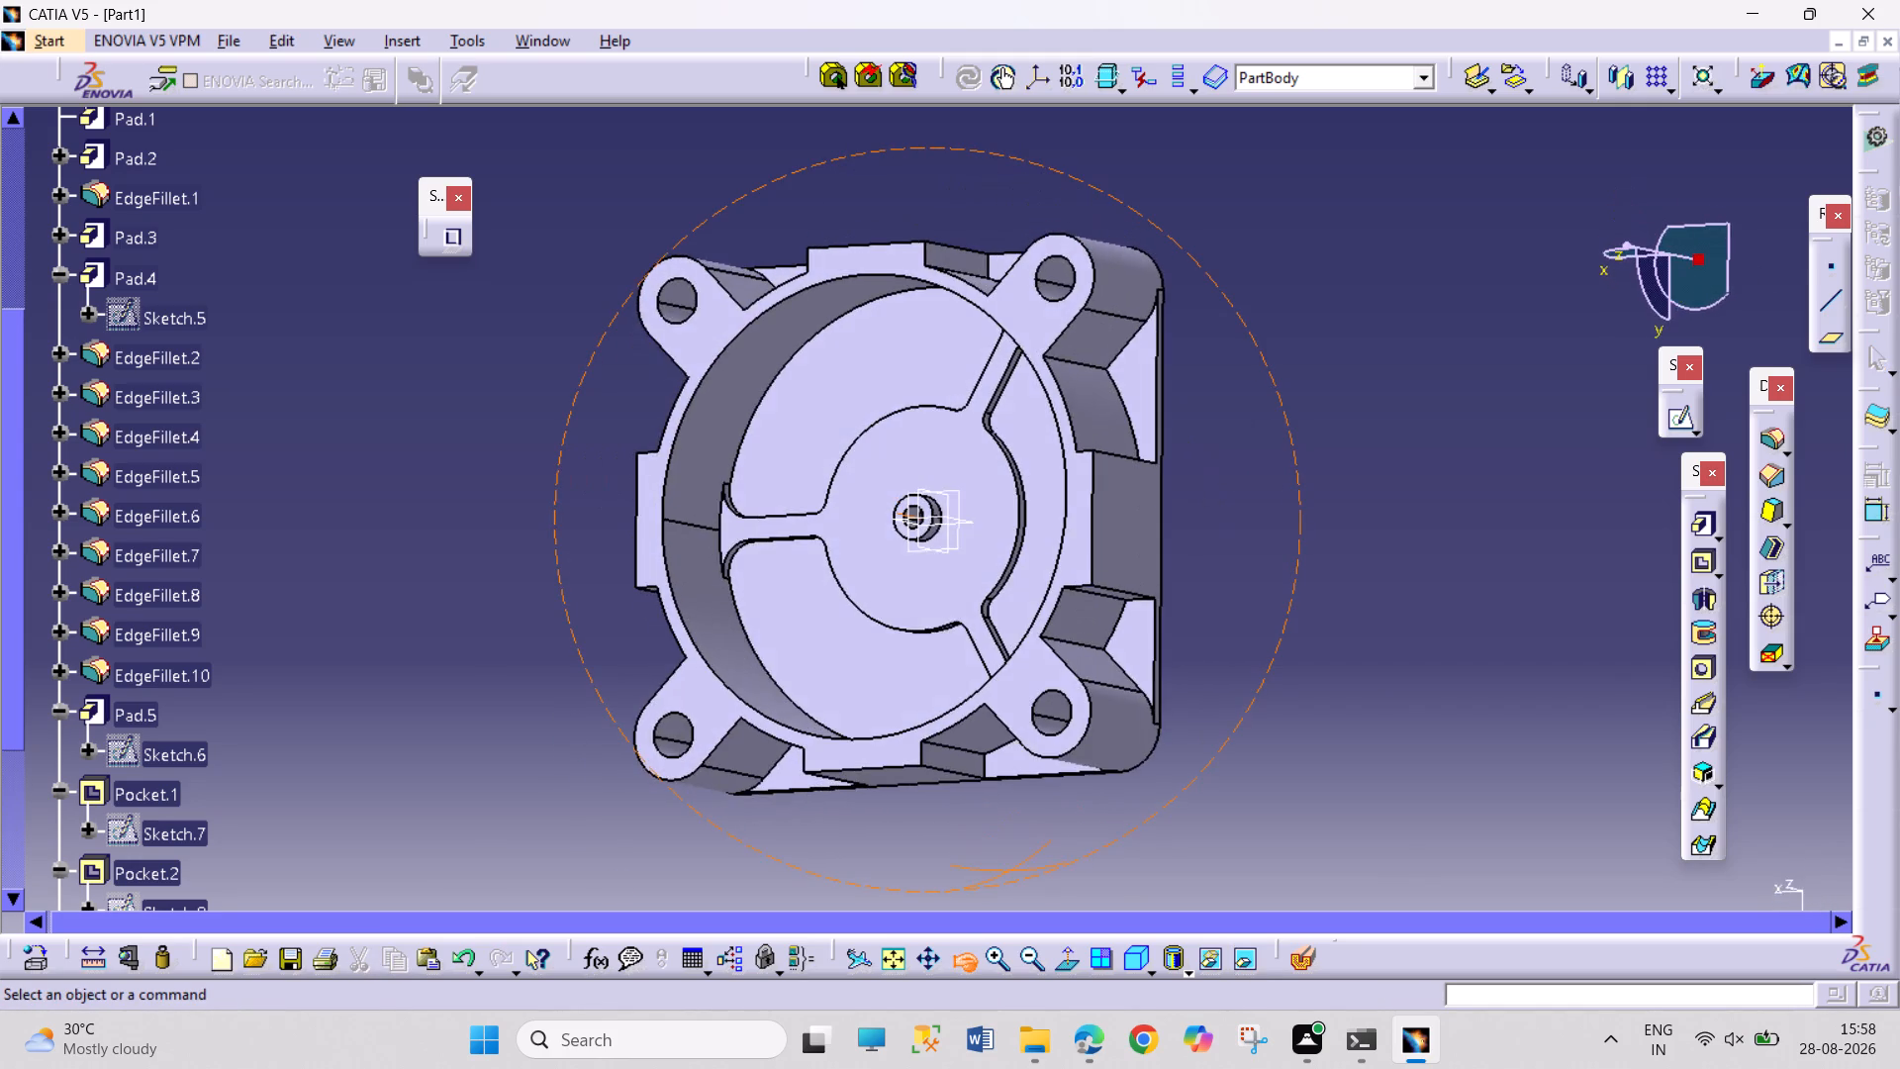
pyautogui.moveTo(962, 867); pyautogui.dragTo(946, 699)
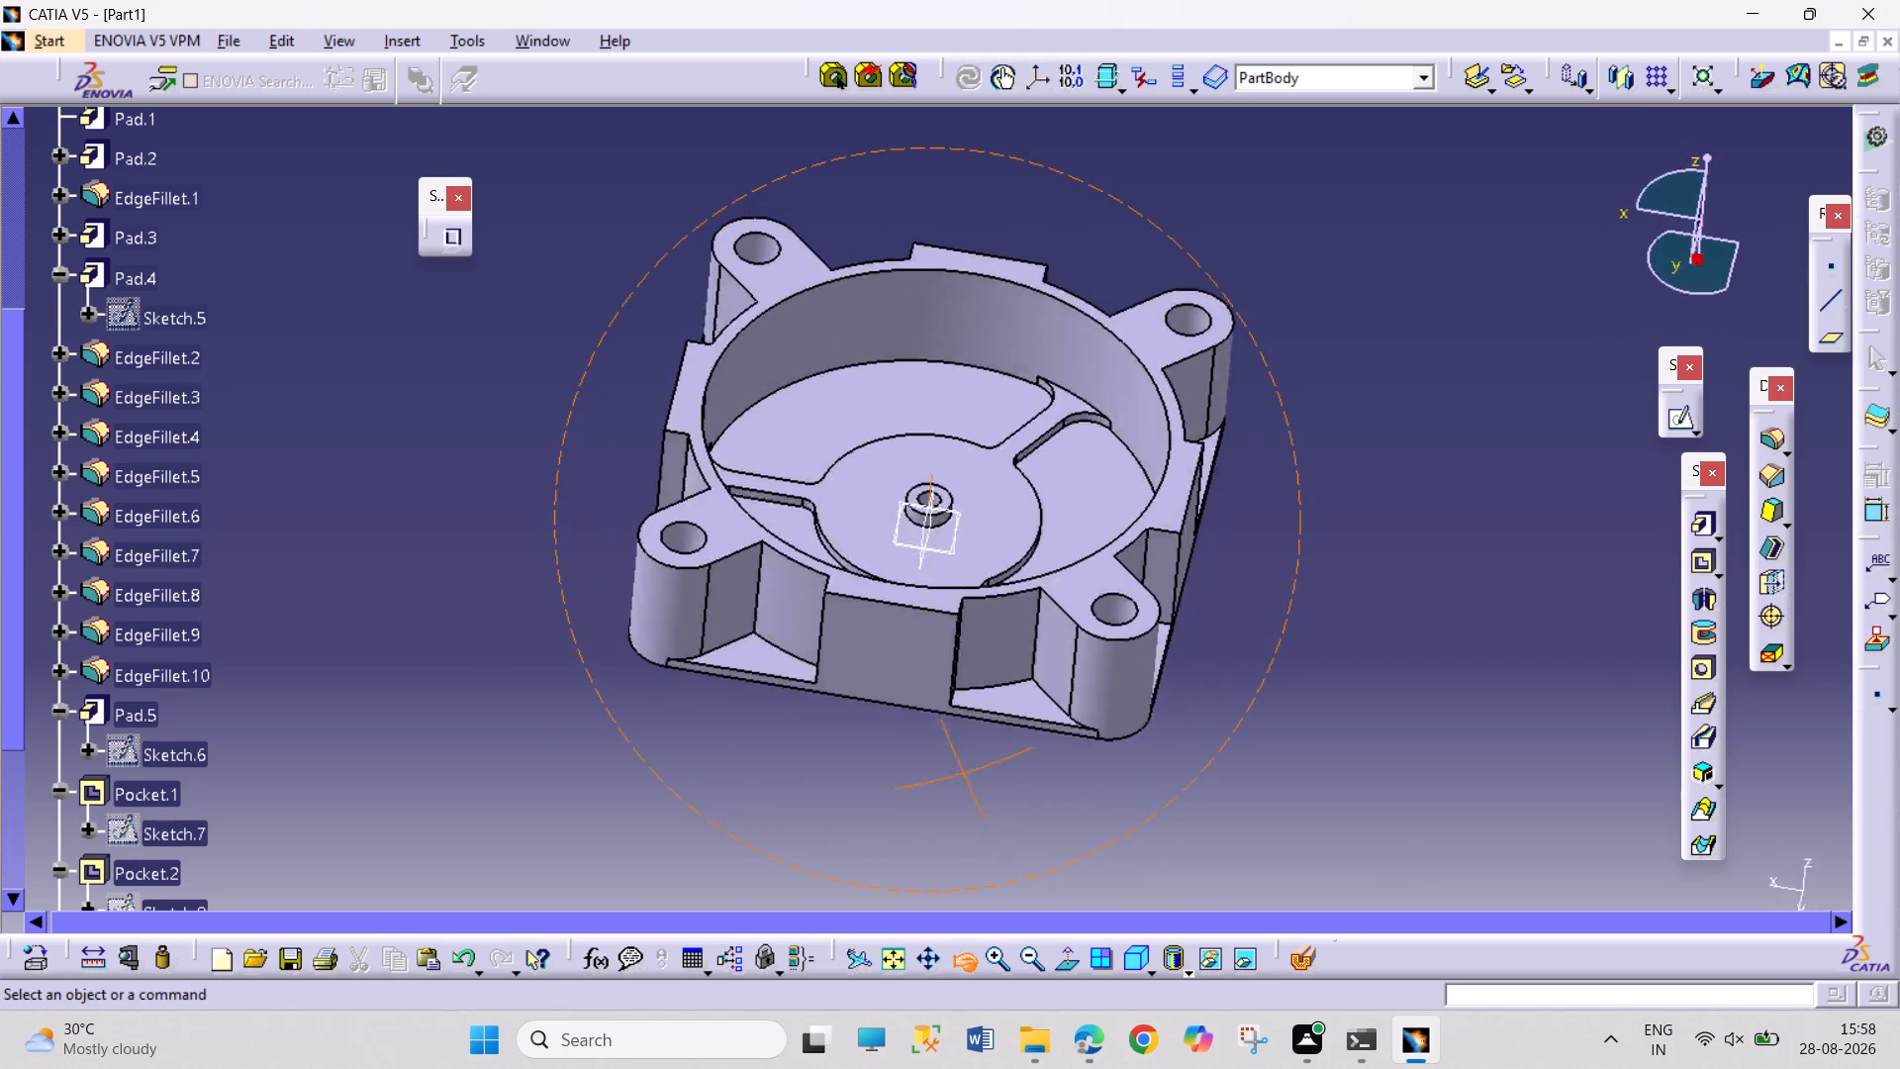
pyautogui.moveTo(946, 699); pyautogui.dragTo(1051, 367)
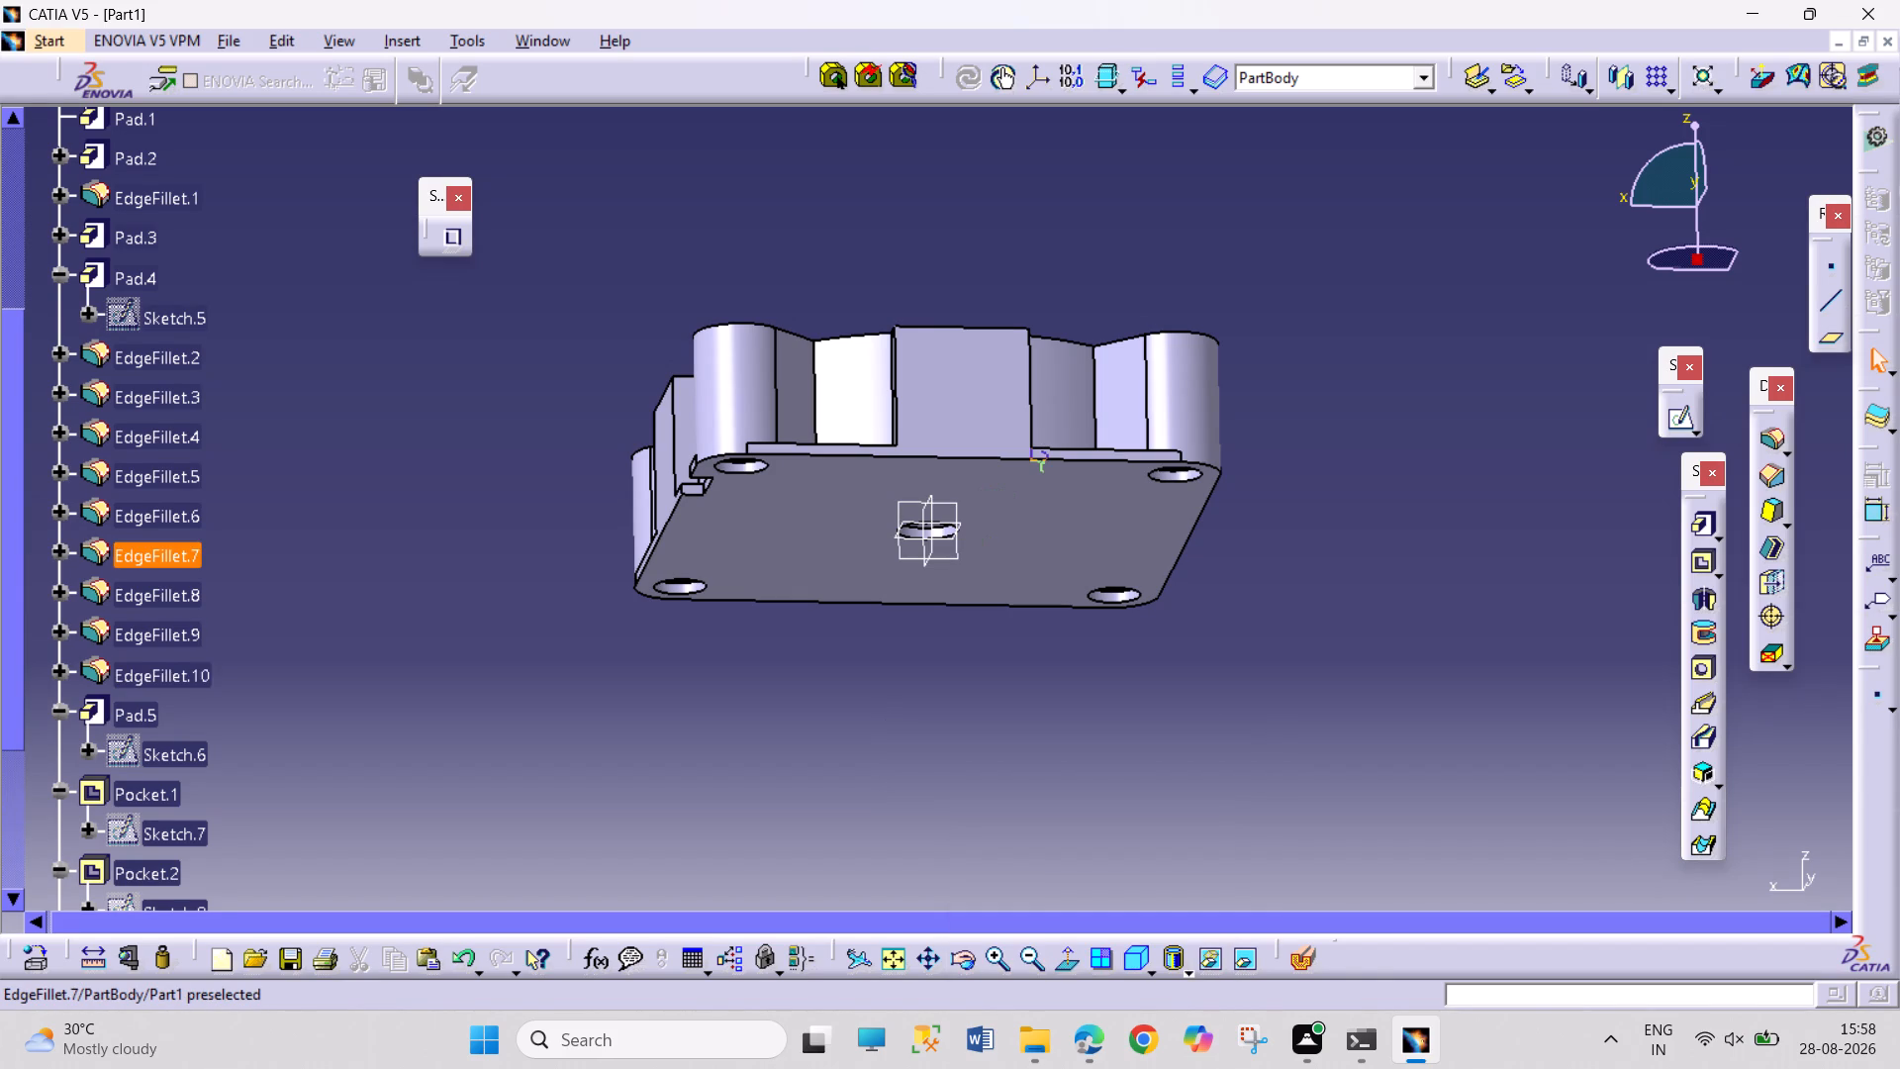
# Open Sketch.5 of Pad.4, dimension the spacing between the lower-left rib's two side lines, and set it to 4 mm.
pyautogui.scroll(2, 83, 534)
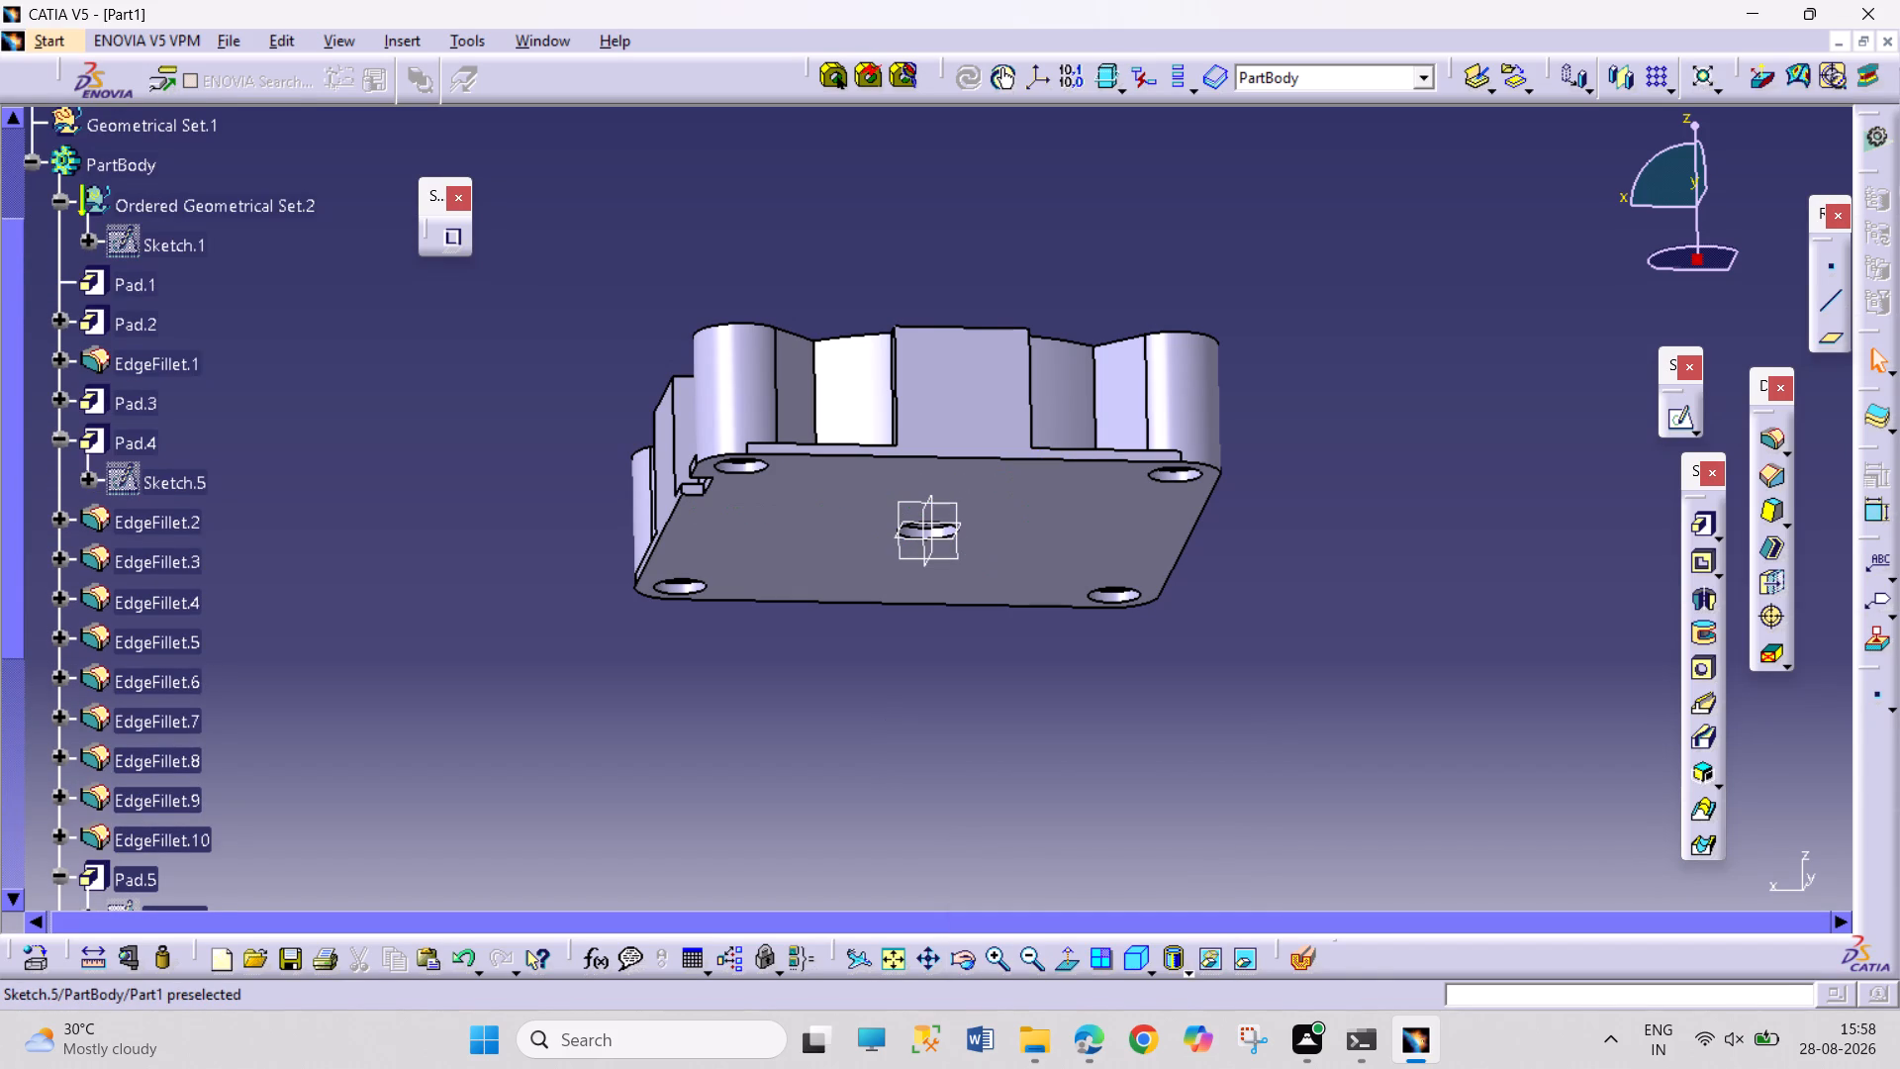
pyautogui.doubleClick(134, 475)
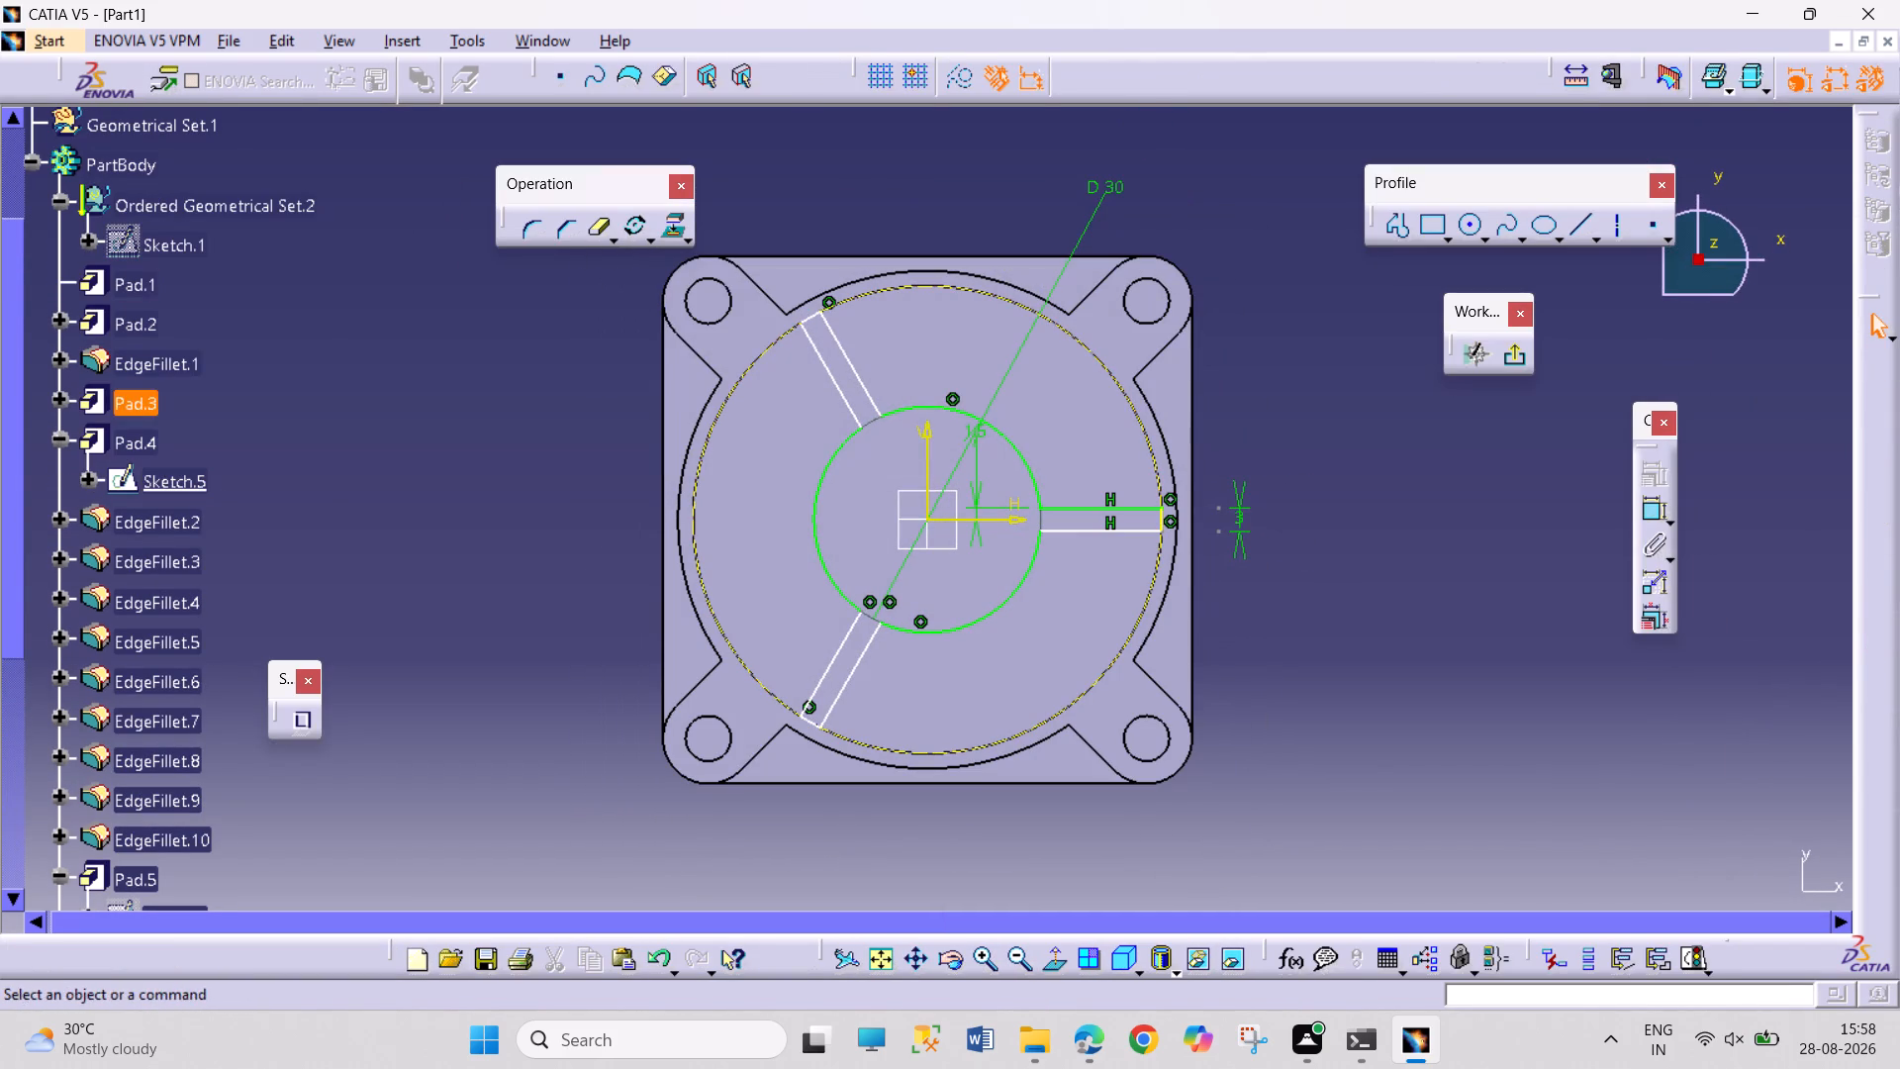
pyautogui.click(1655, 513)
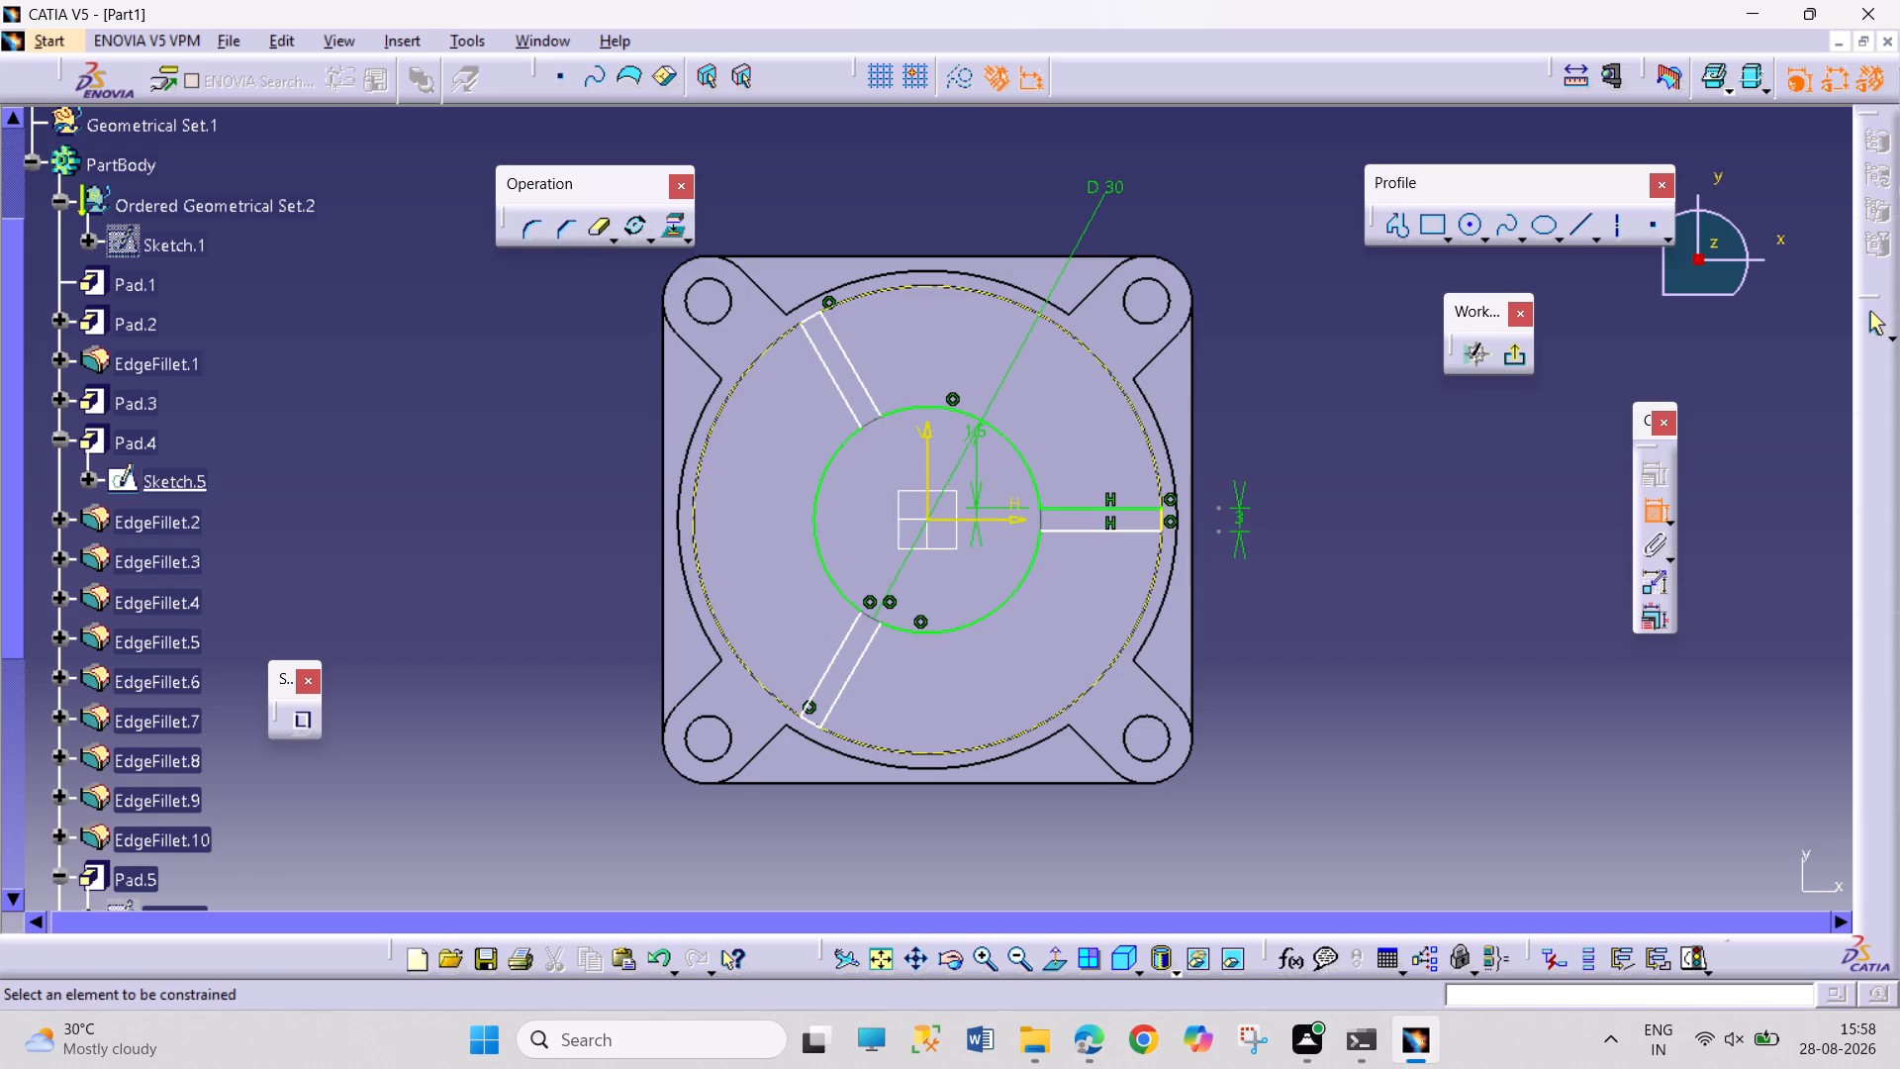
pyautogui.click(820, 672)
pyautogui.click(854, 677)
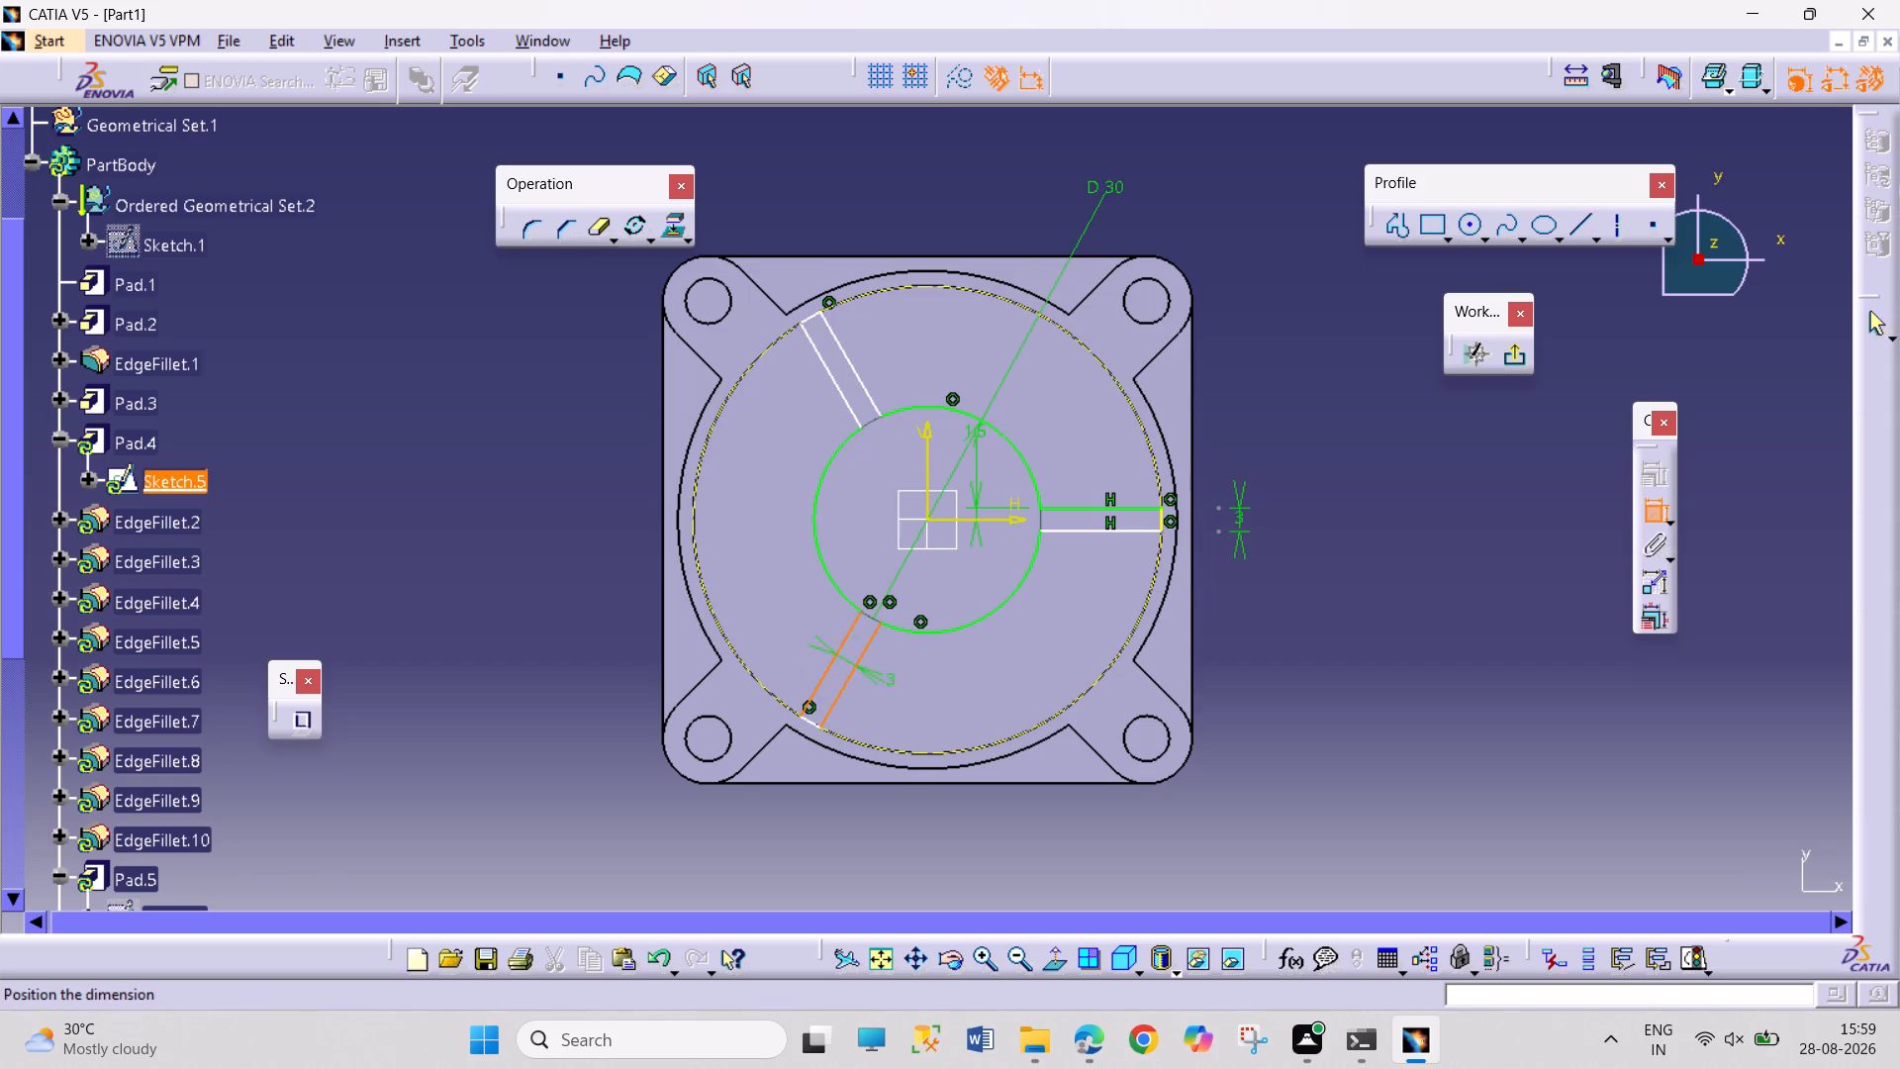
pyautogui.click(895, 686)
pyautogui.doubleClick(897, 681)
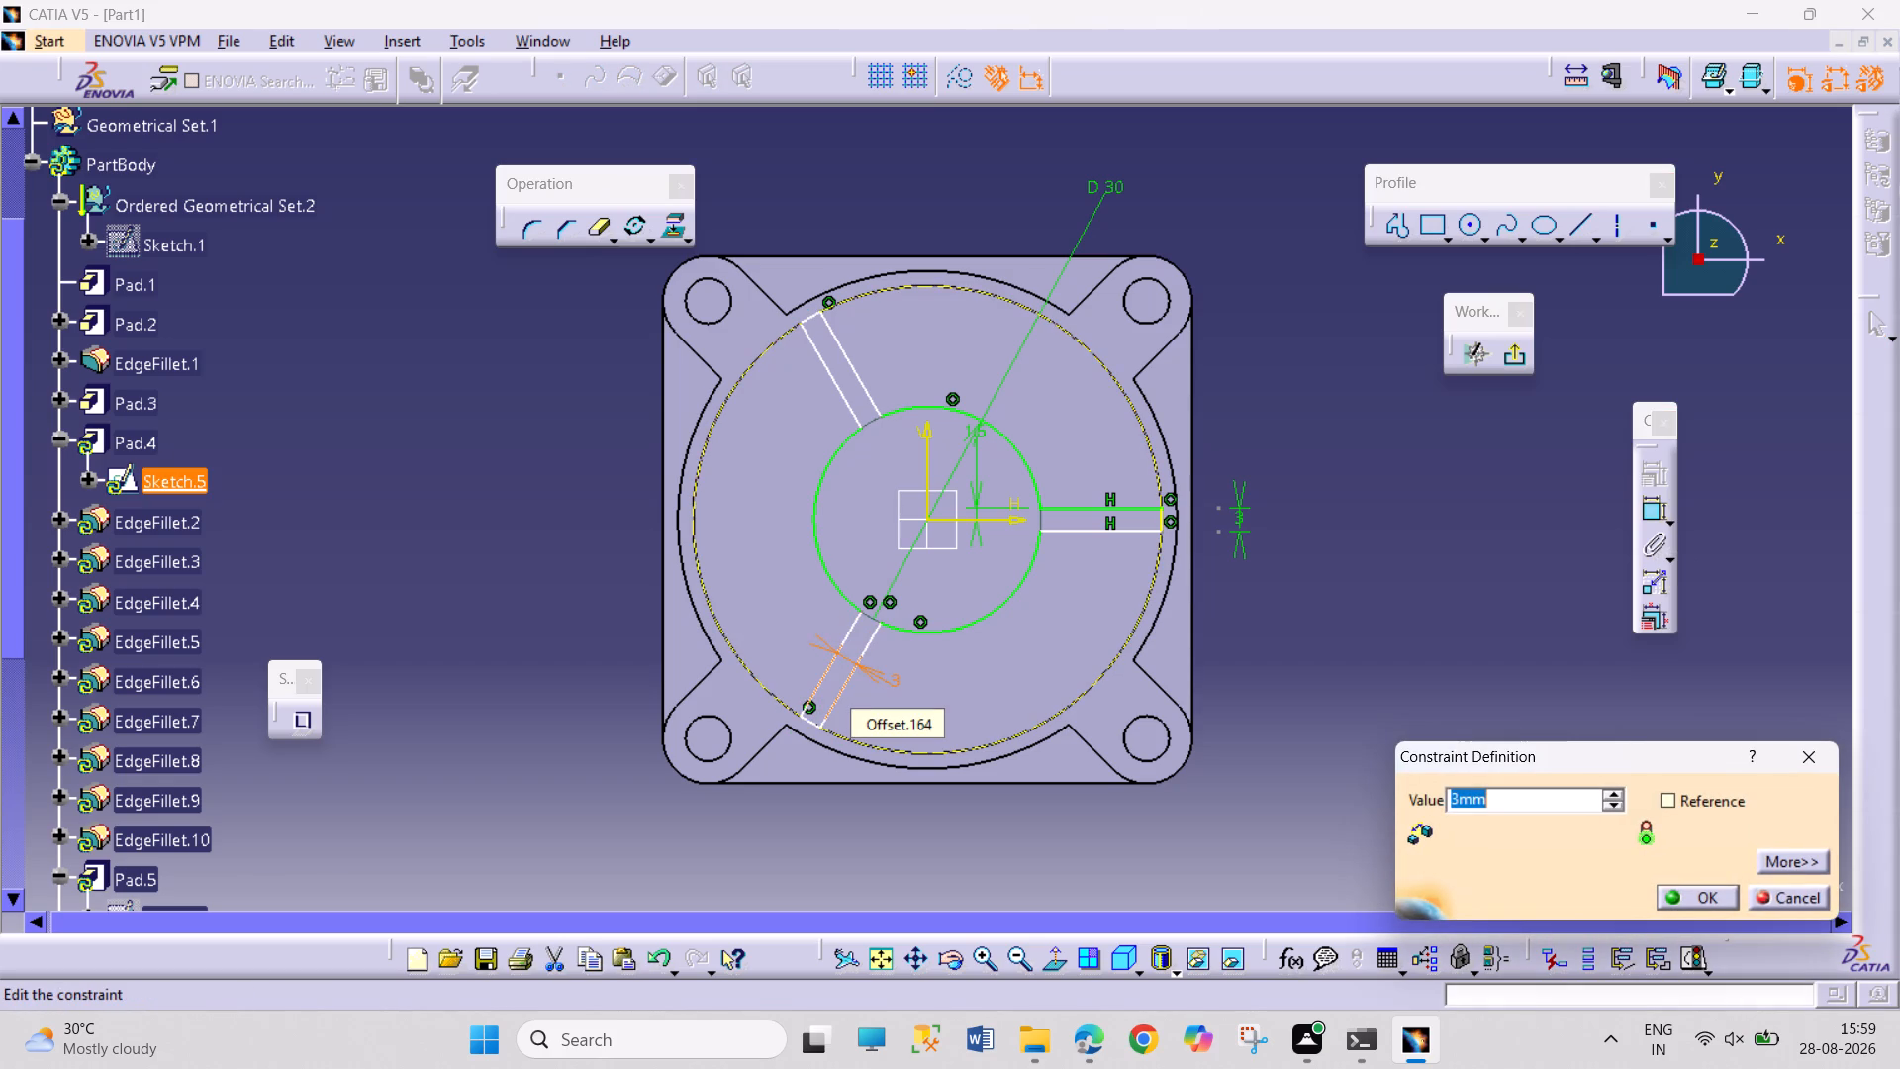
pyautogui.press('4')
pyautogui.press('Return')
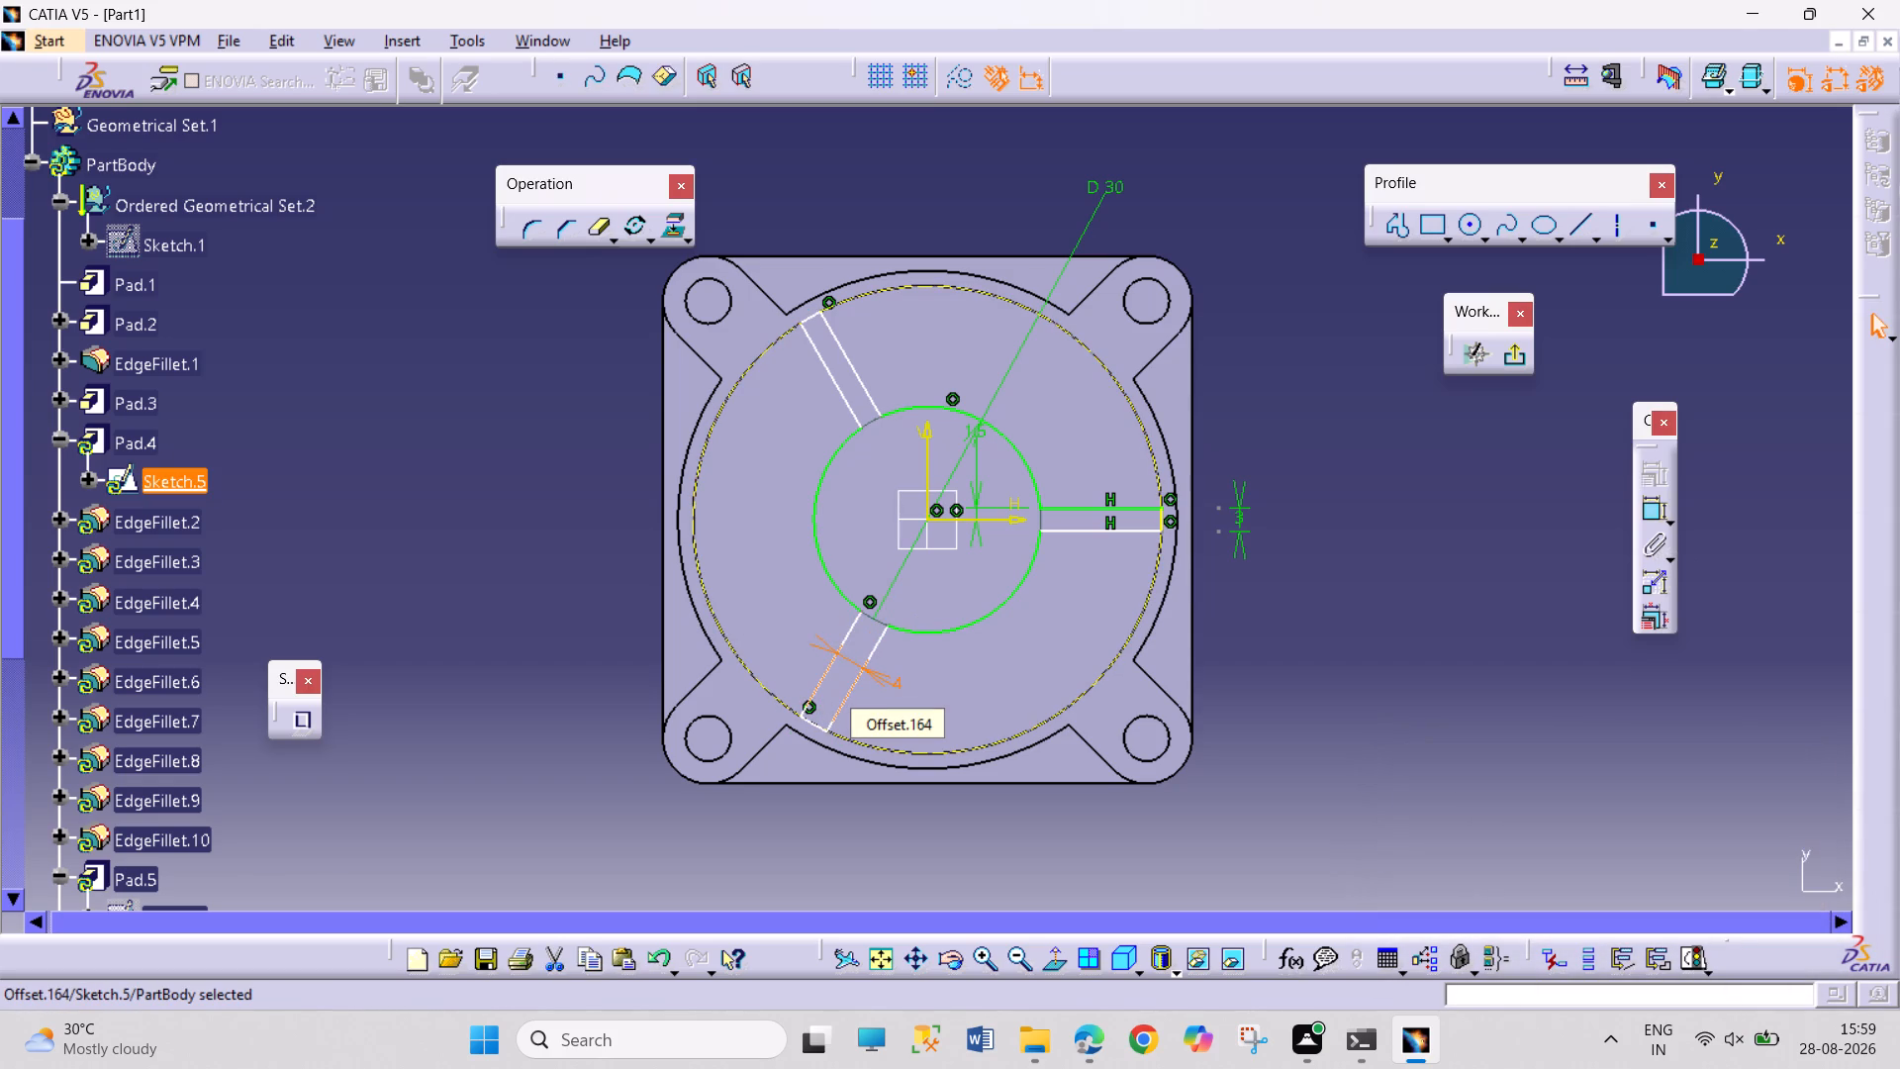
pyautogui.click(1373, 755)
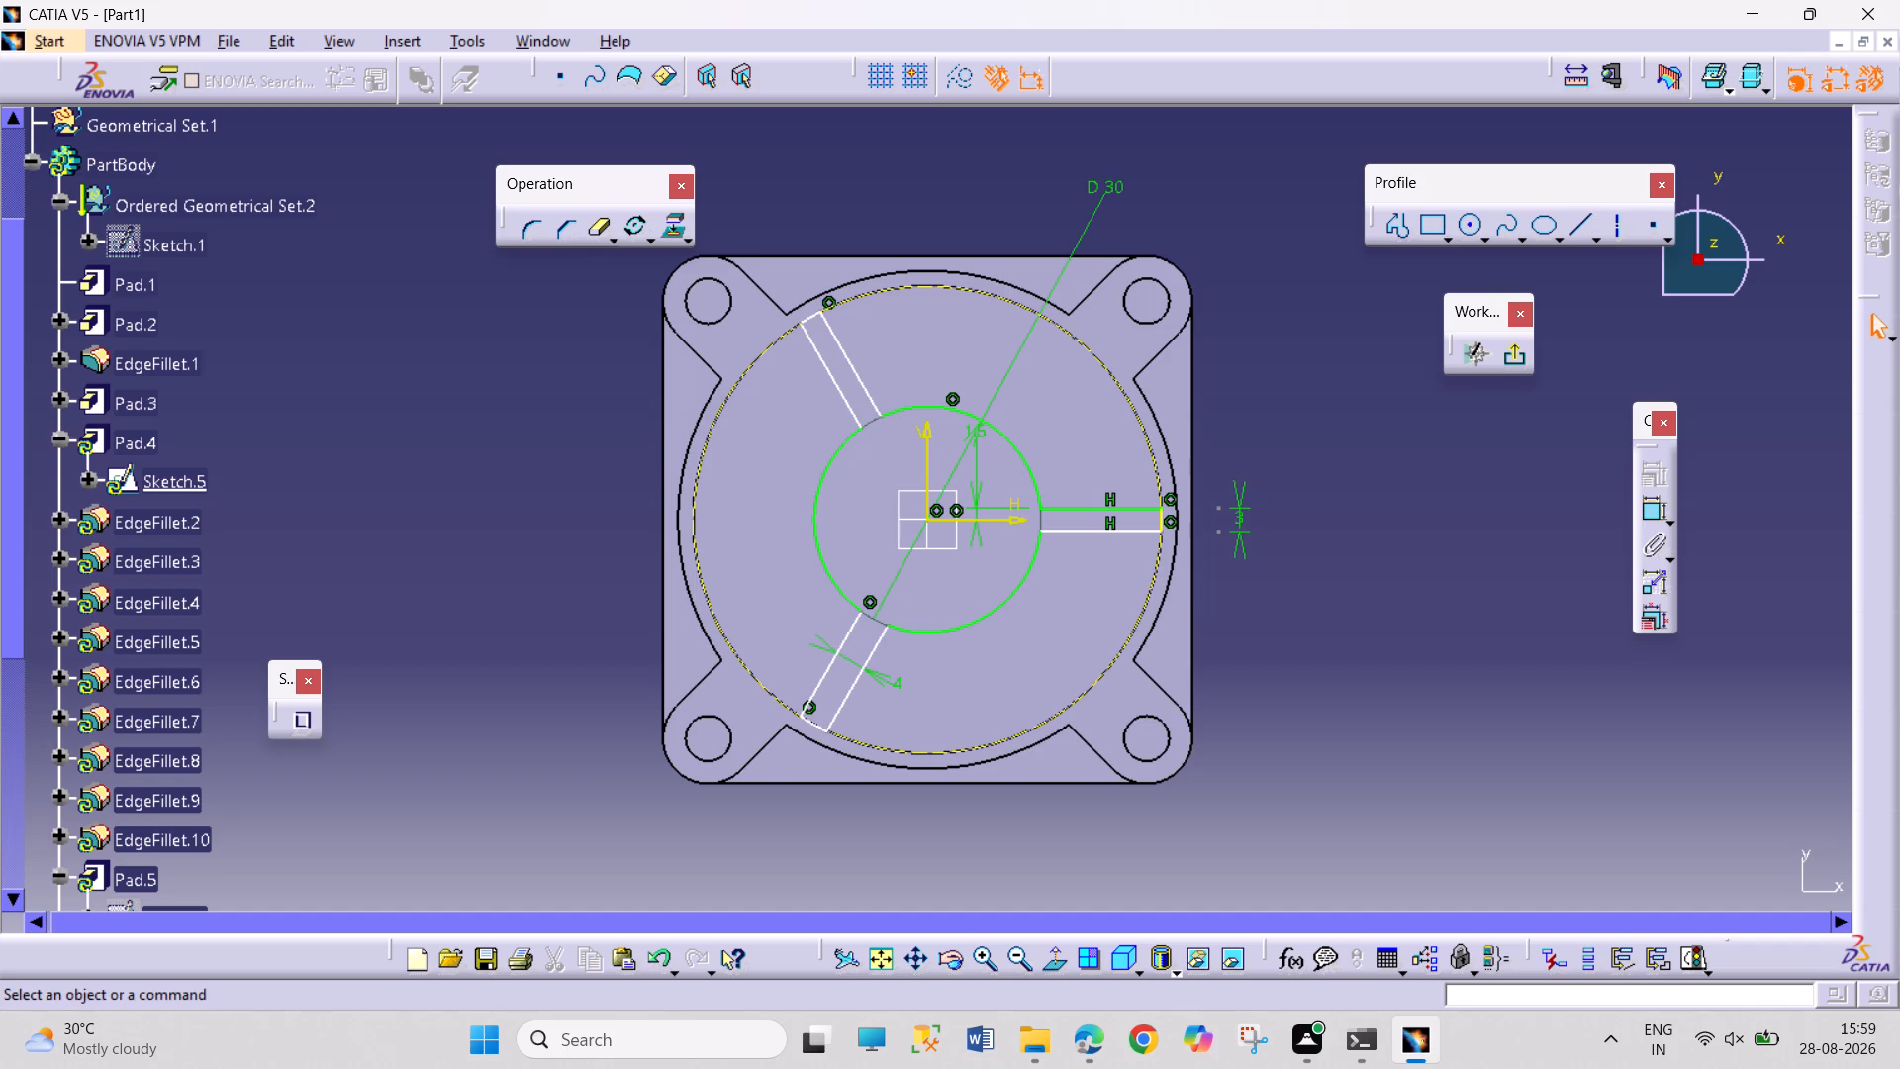
# Constrain the lower-left rib's outer end arc to be coincident with the large dashed reference circle.
pyautogui.click(817, 683)
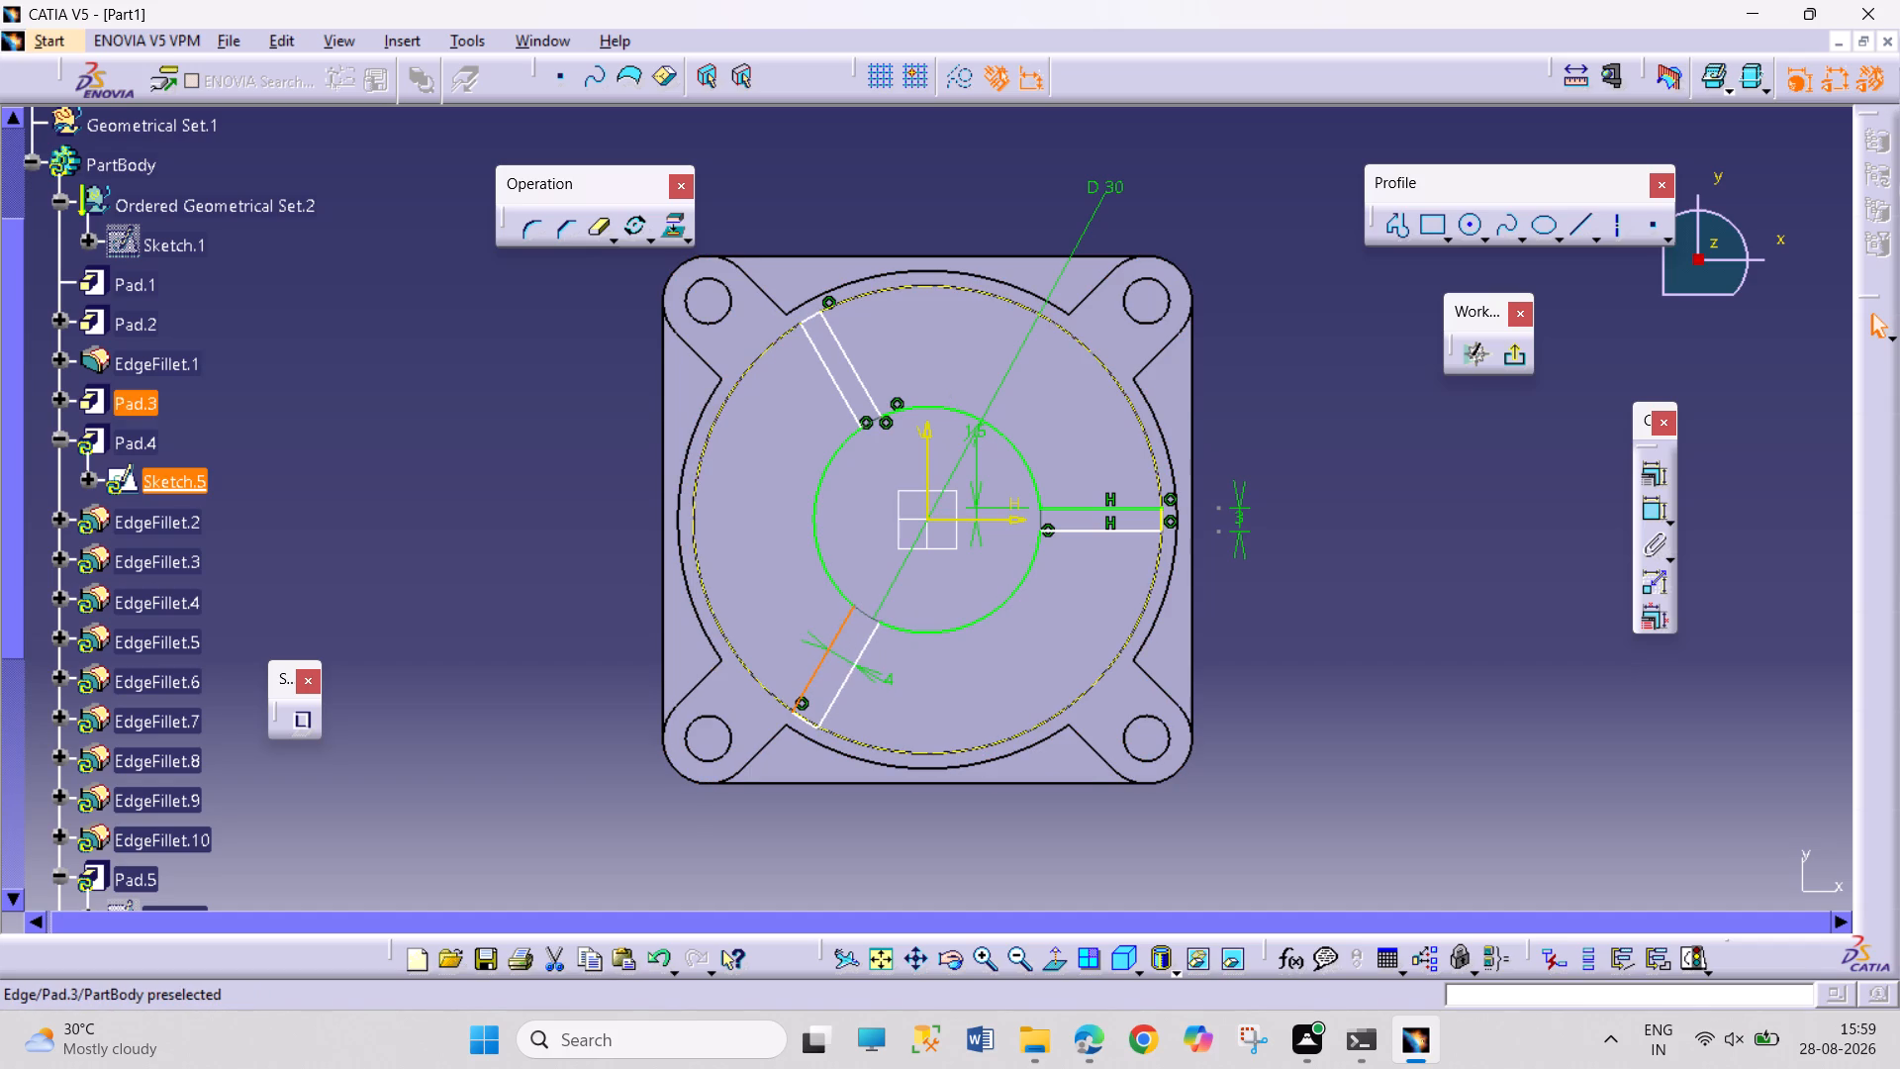
pyautogui.click(808, 723)
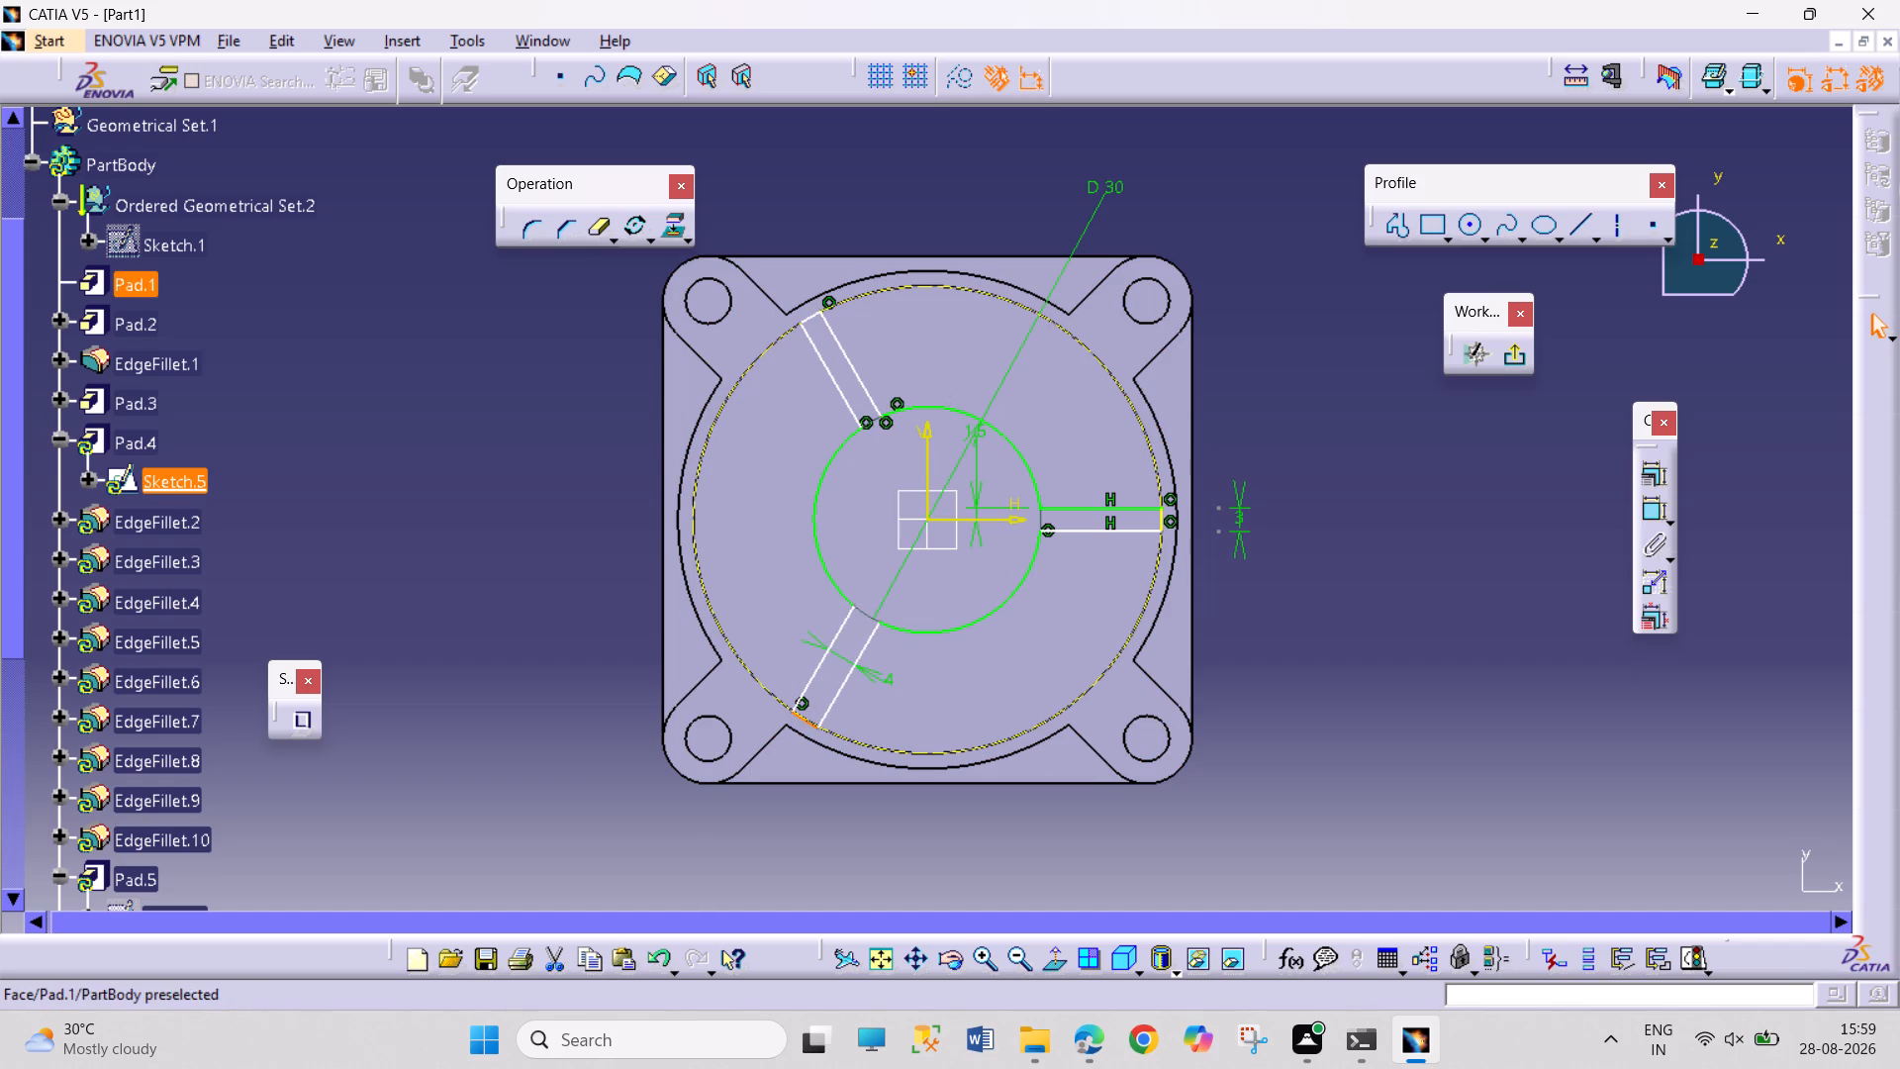
pyautogui.keyDown('ctrl'); pyautogui.click(864, 745); pyautogui.keyUp('ctrl')
pyautogui.click(1648, 474)
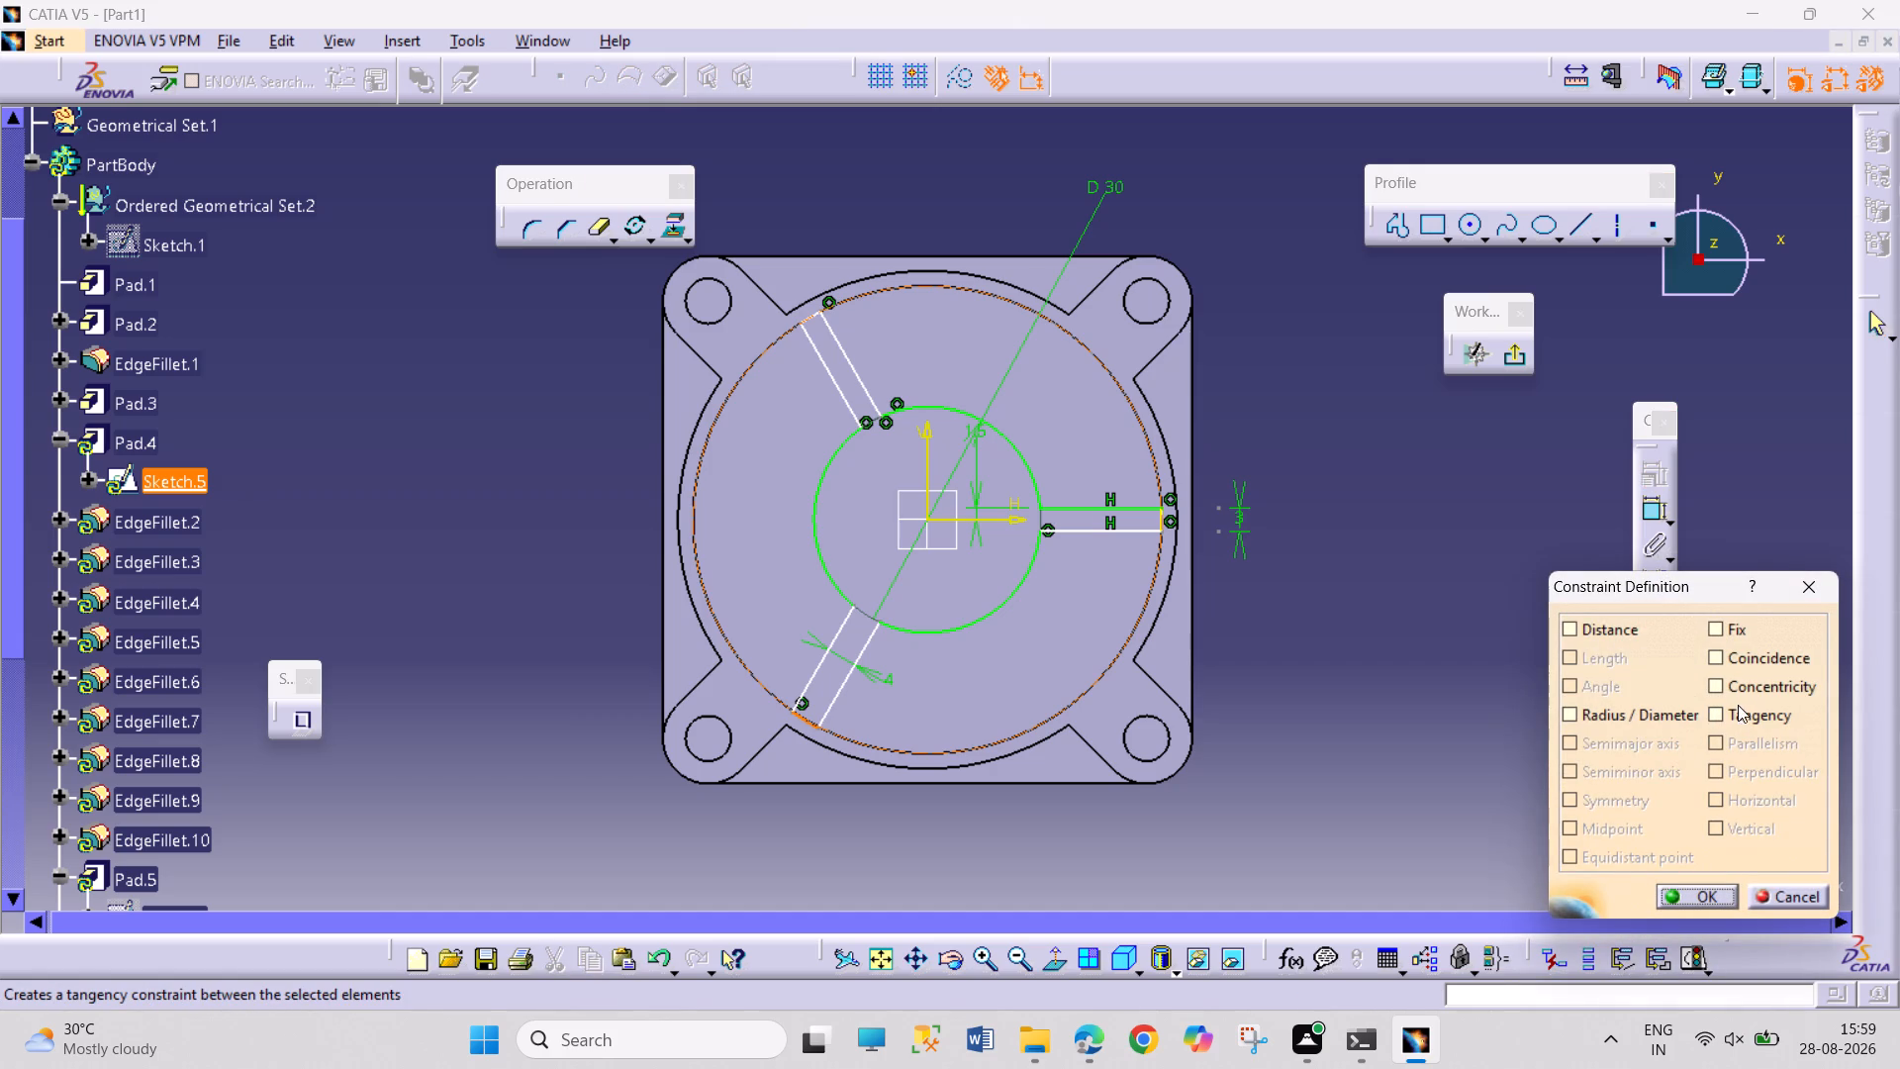
pyautogui.click(1742, 664)
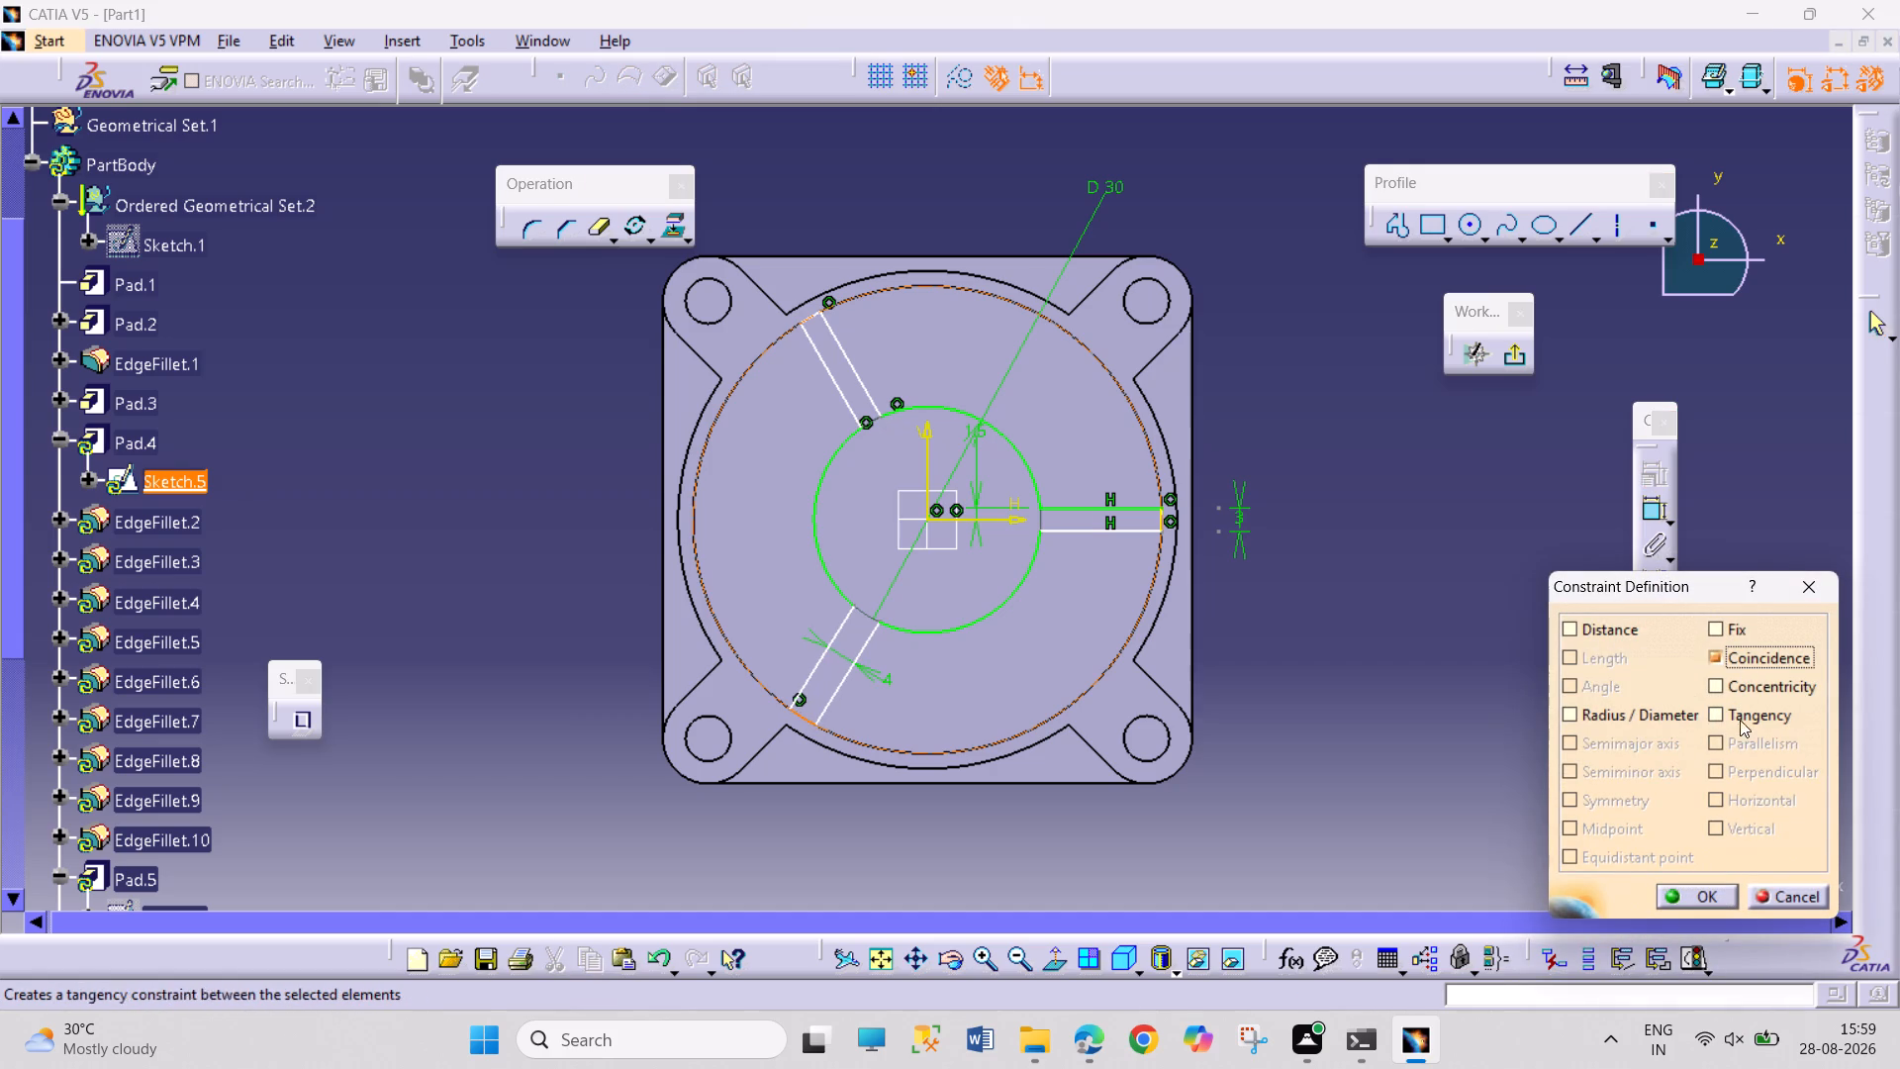
pyautogui.moveTo(1718, 896); pyautogui.dragTo(1702, 891)
pyautogui.click(1328, 866)
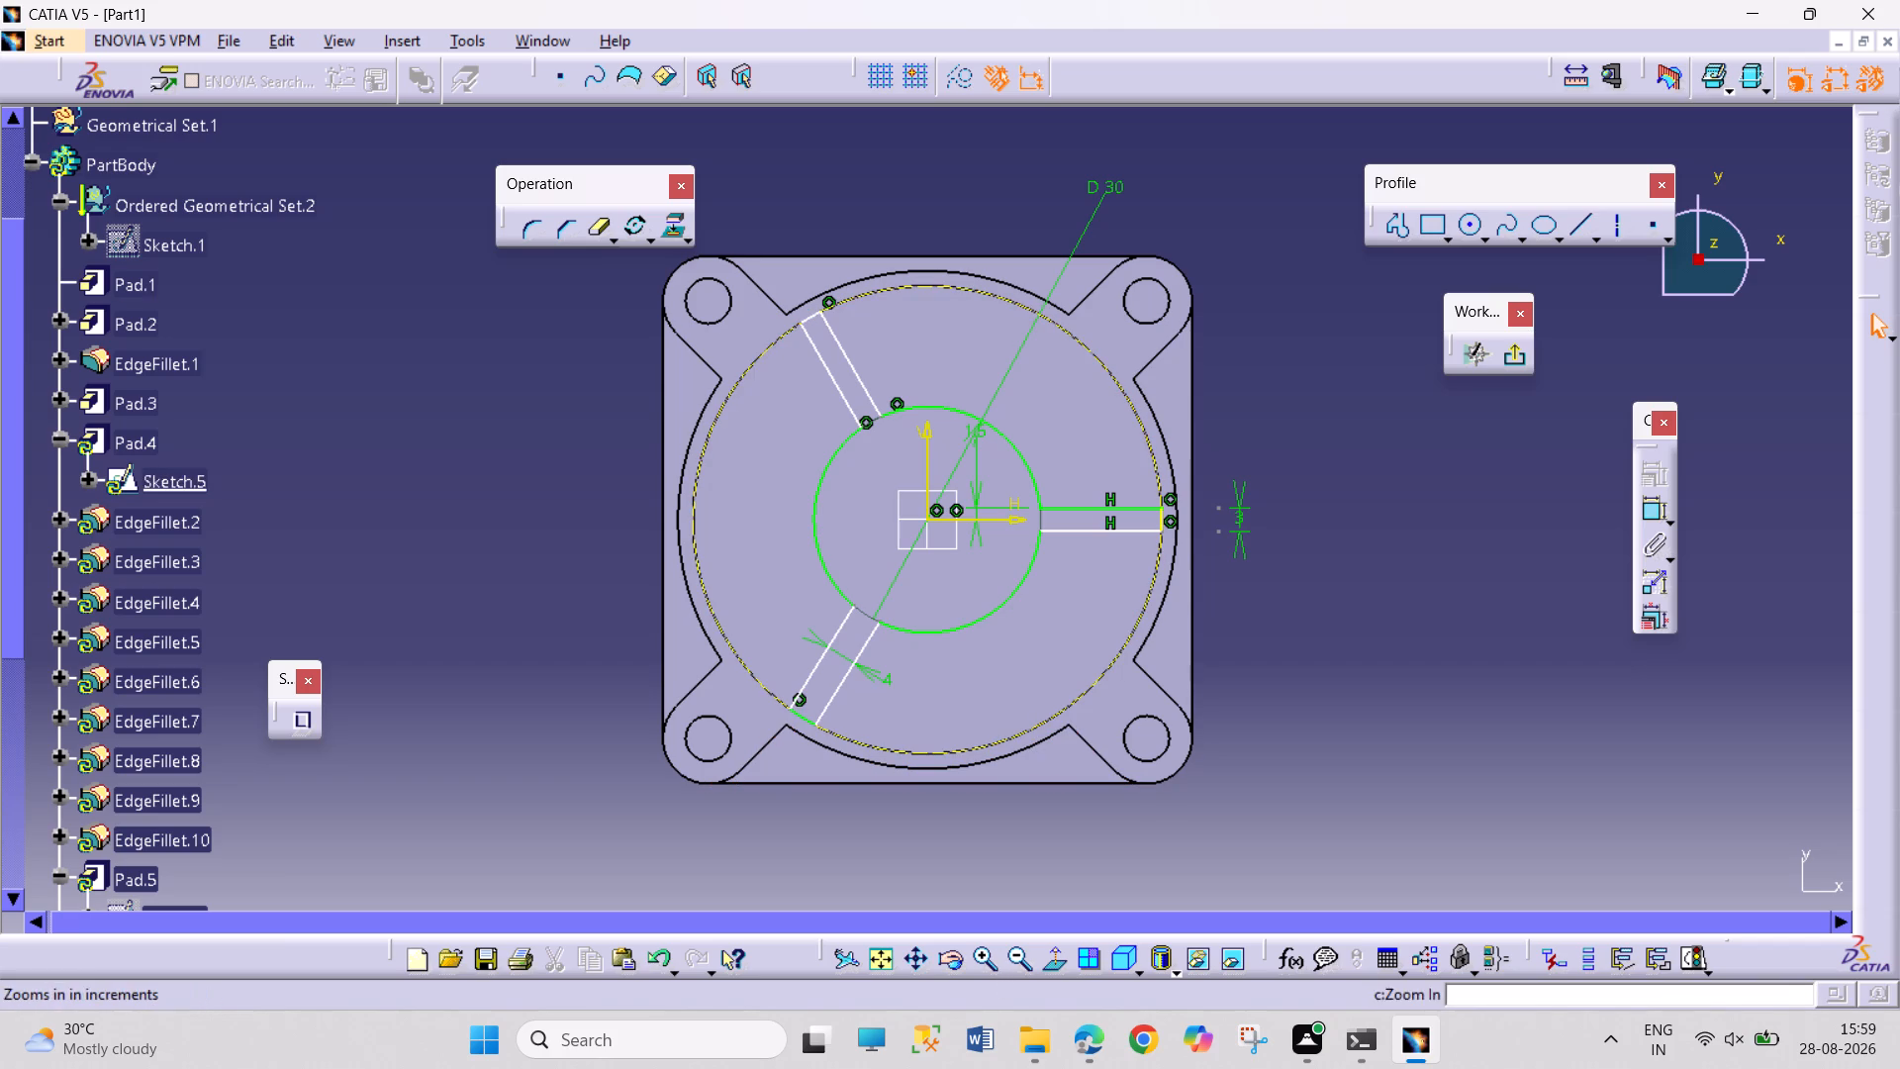
# Dimension the angle between the outer-left side lines of the upper-left and lower-left ribs.
pyautogui.click(1646, 520)
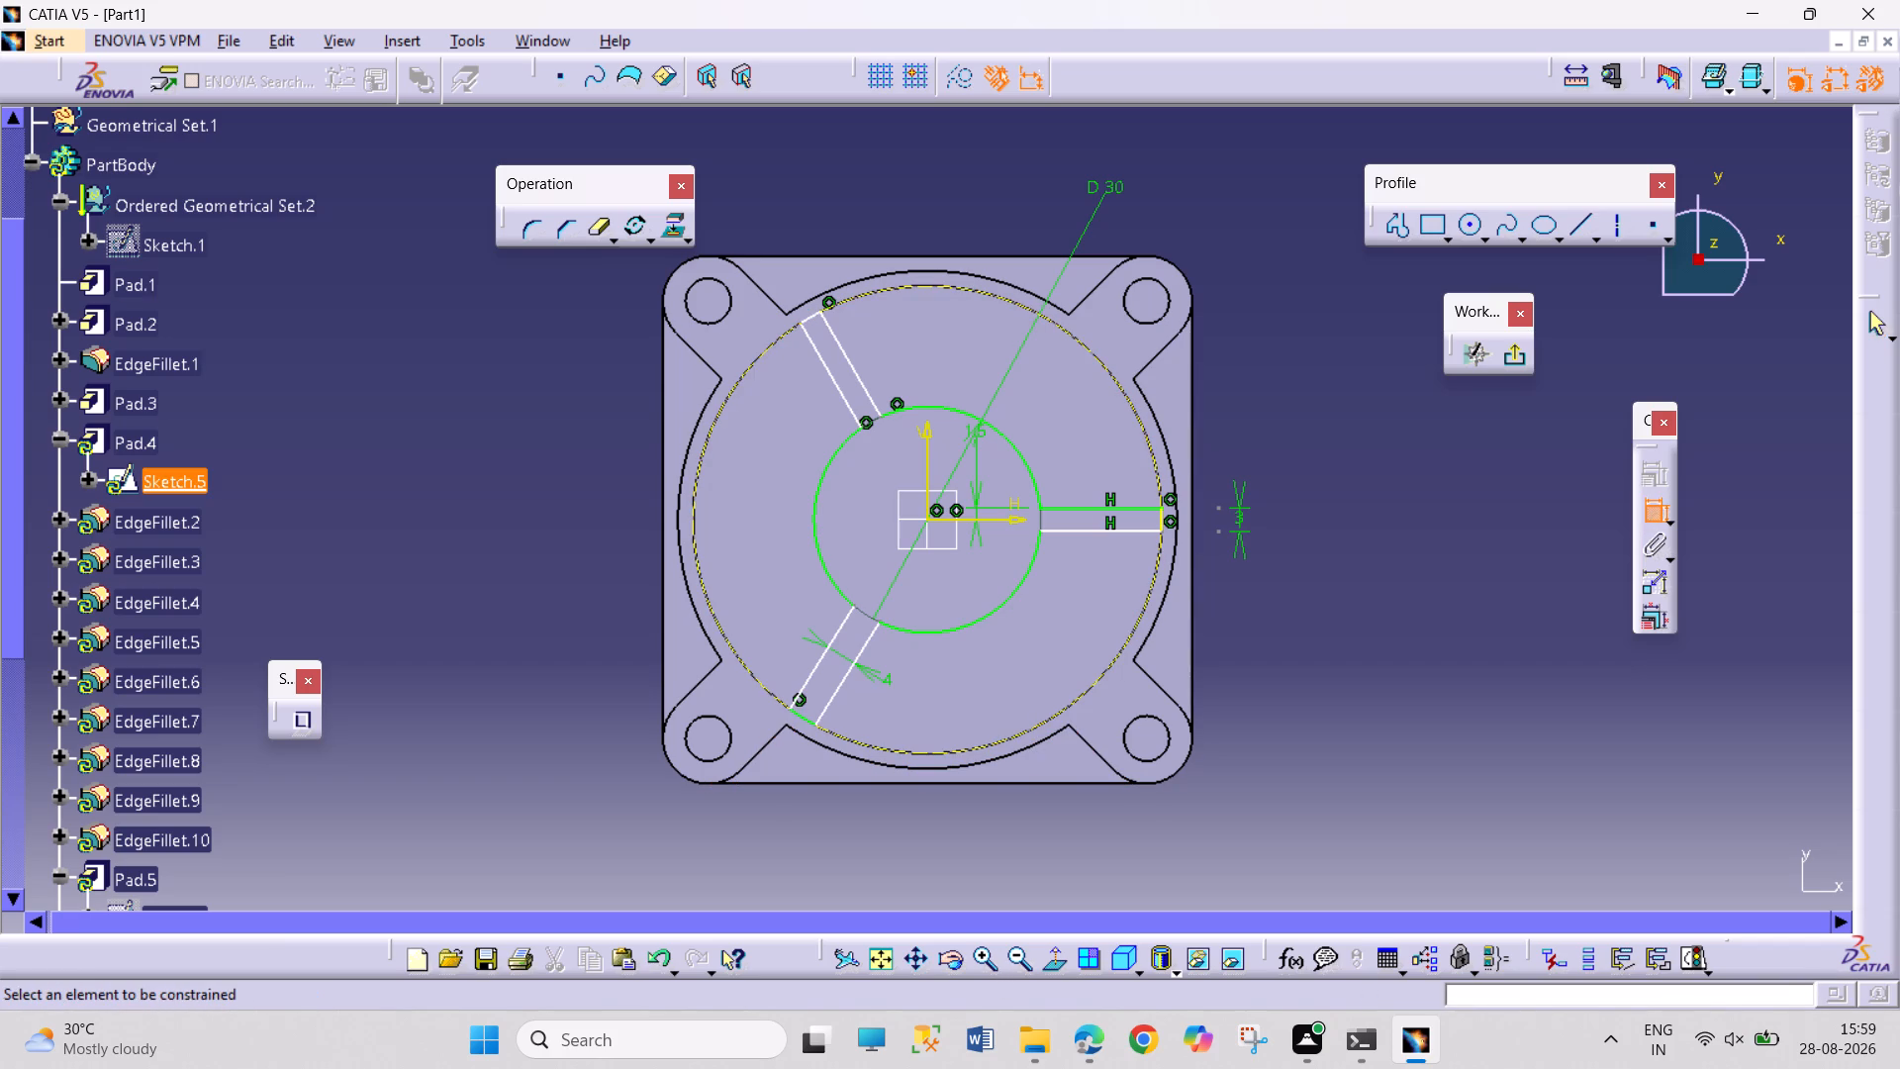
pyautogui.moveTo(821, 659); pyautogui.dragTo(816, 648)
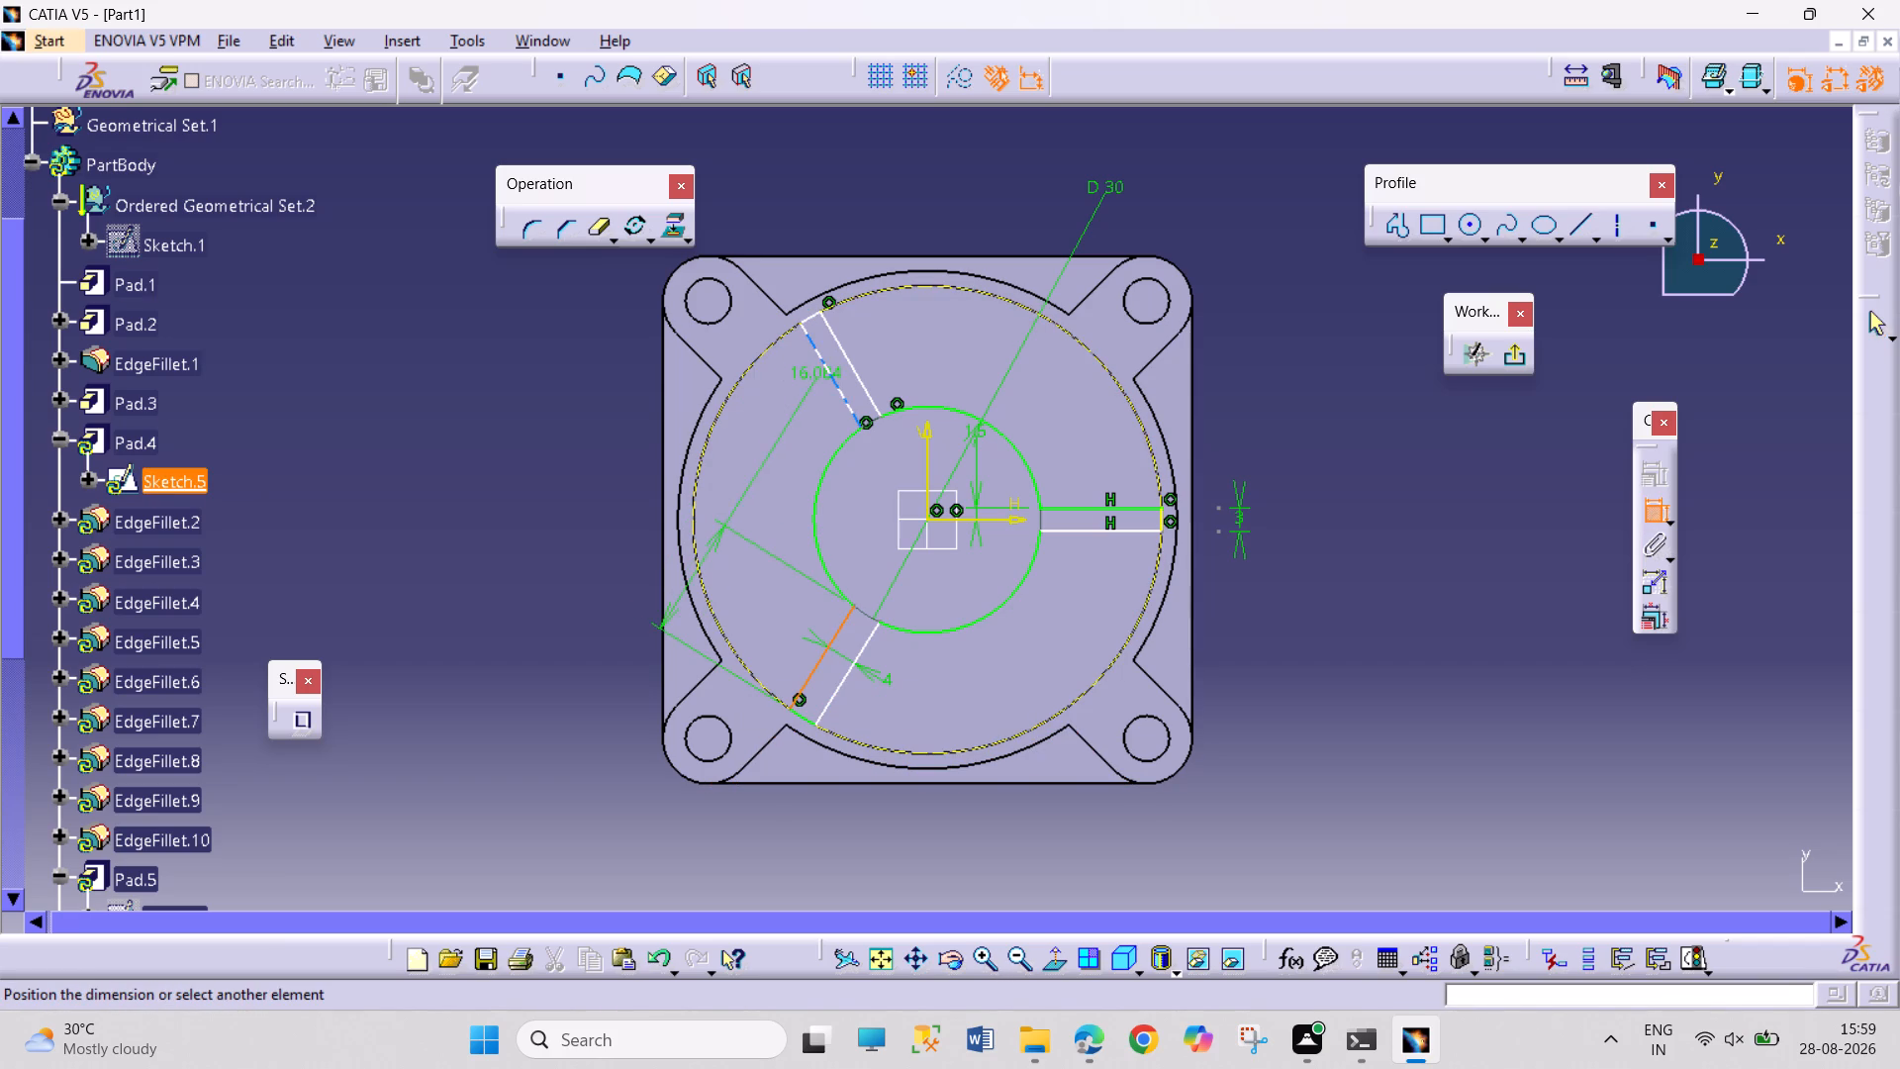
pyautogui.click(837, 379)
pyautogui.click(565, 491)
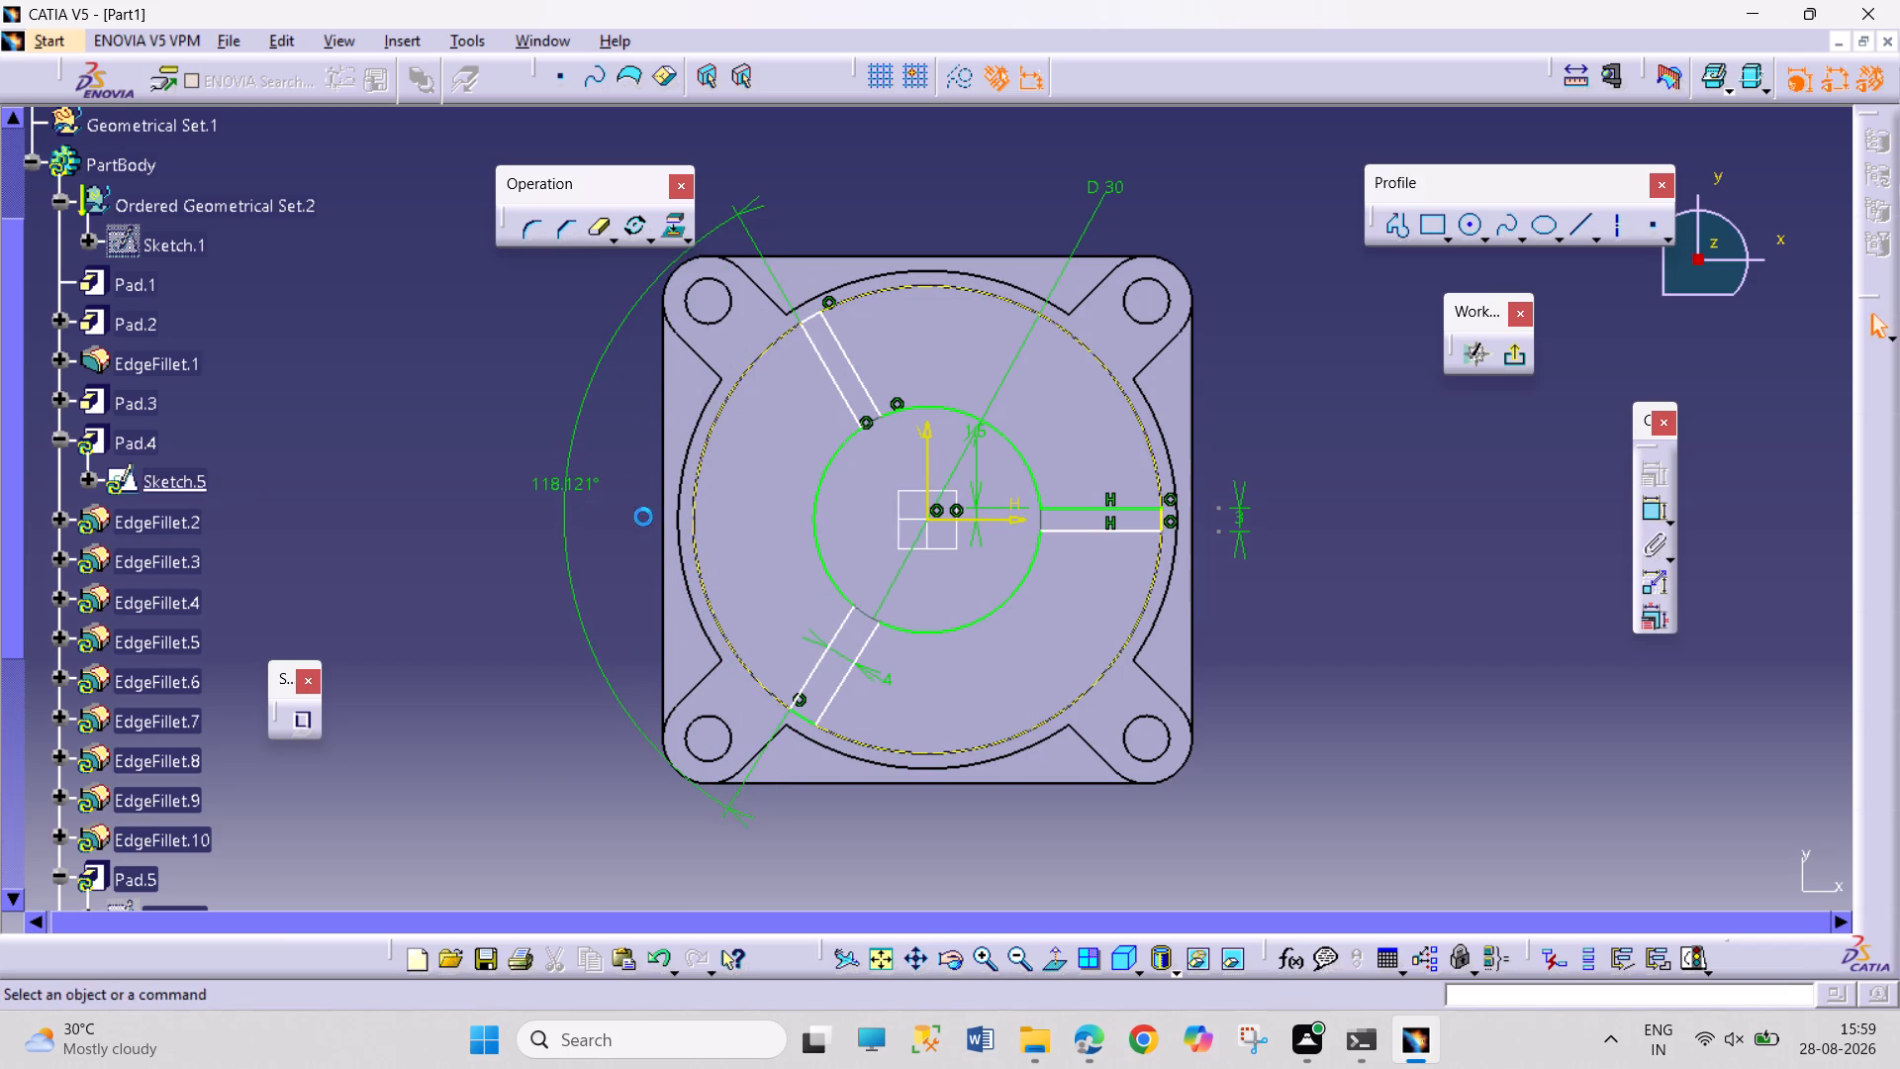
# Dimension the angle between the upper-left rib's right side line and the horizontal rib's upper line.
pyautogui.click(1649, 513)
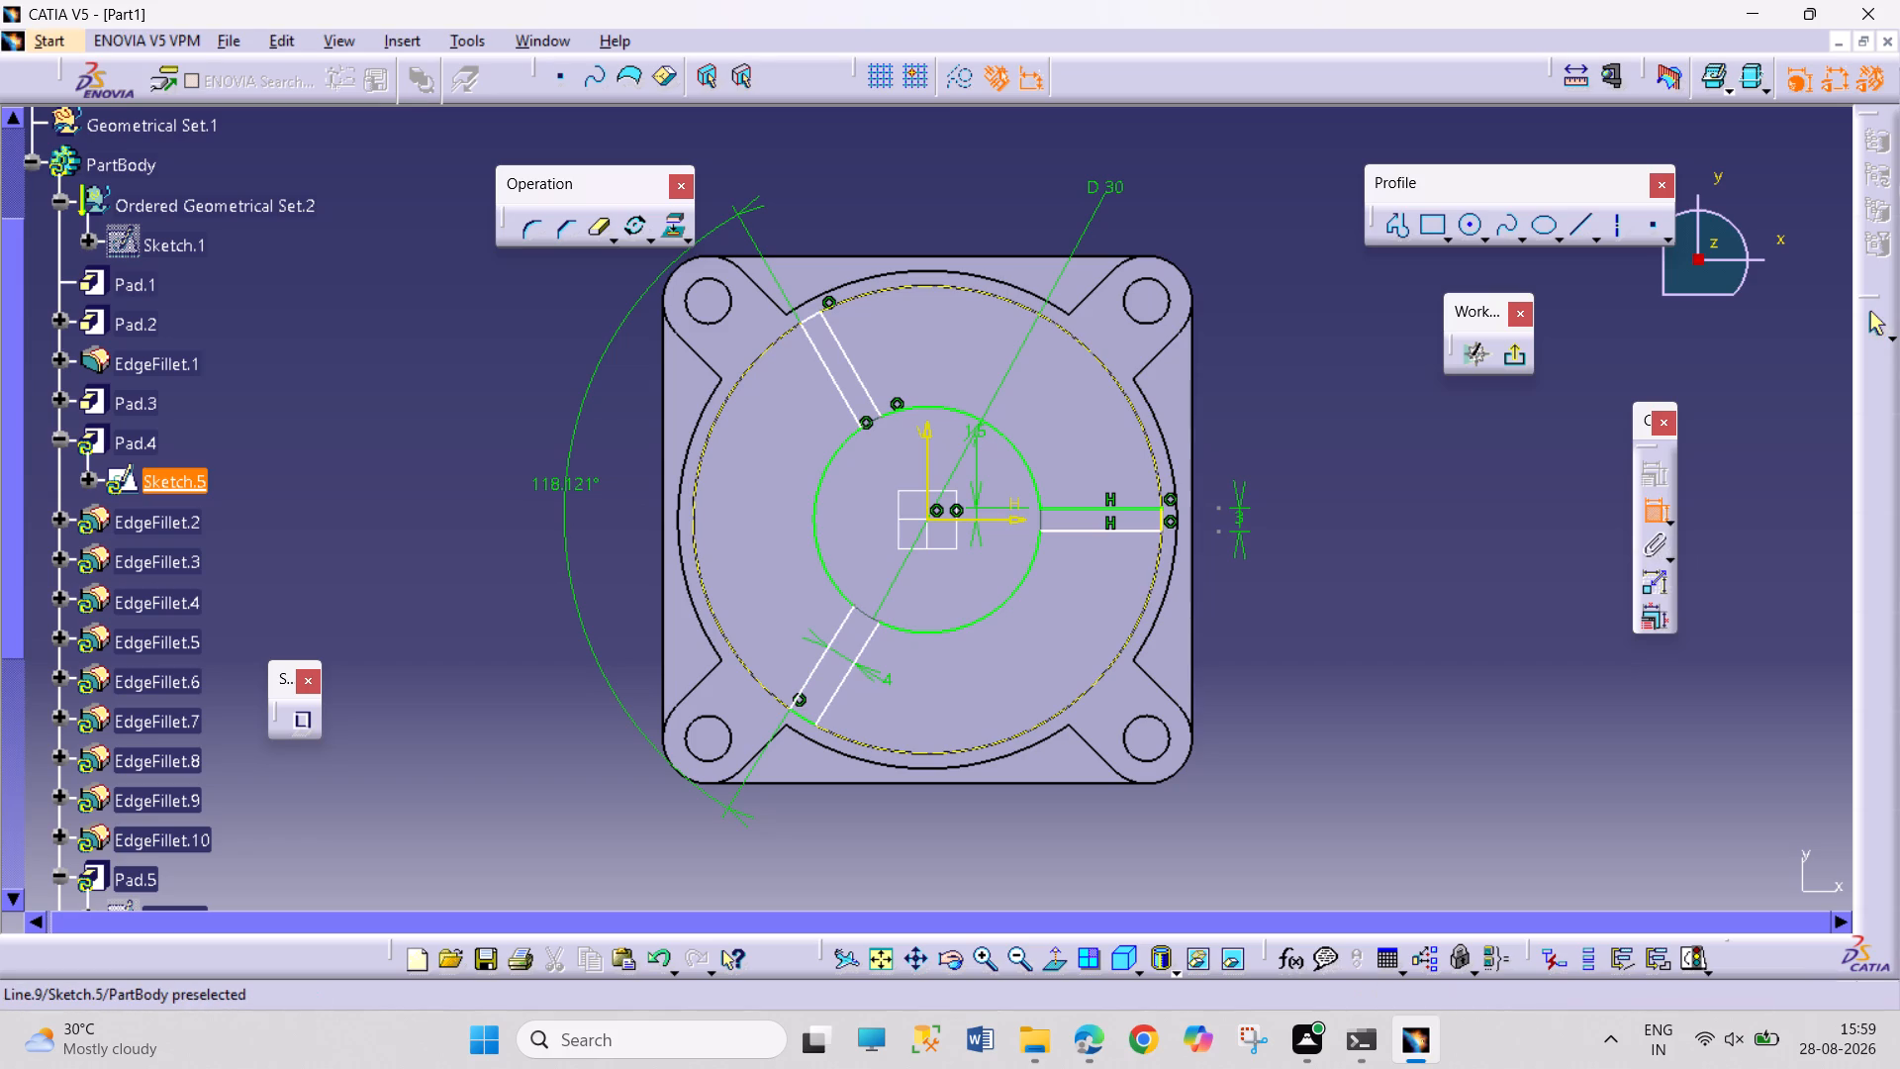
pyautogui.click(865, 382)
pyautogui.click(1097, 510)
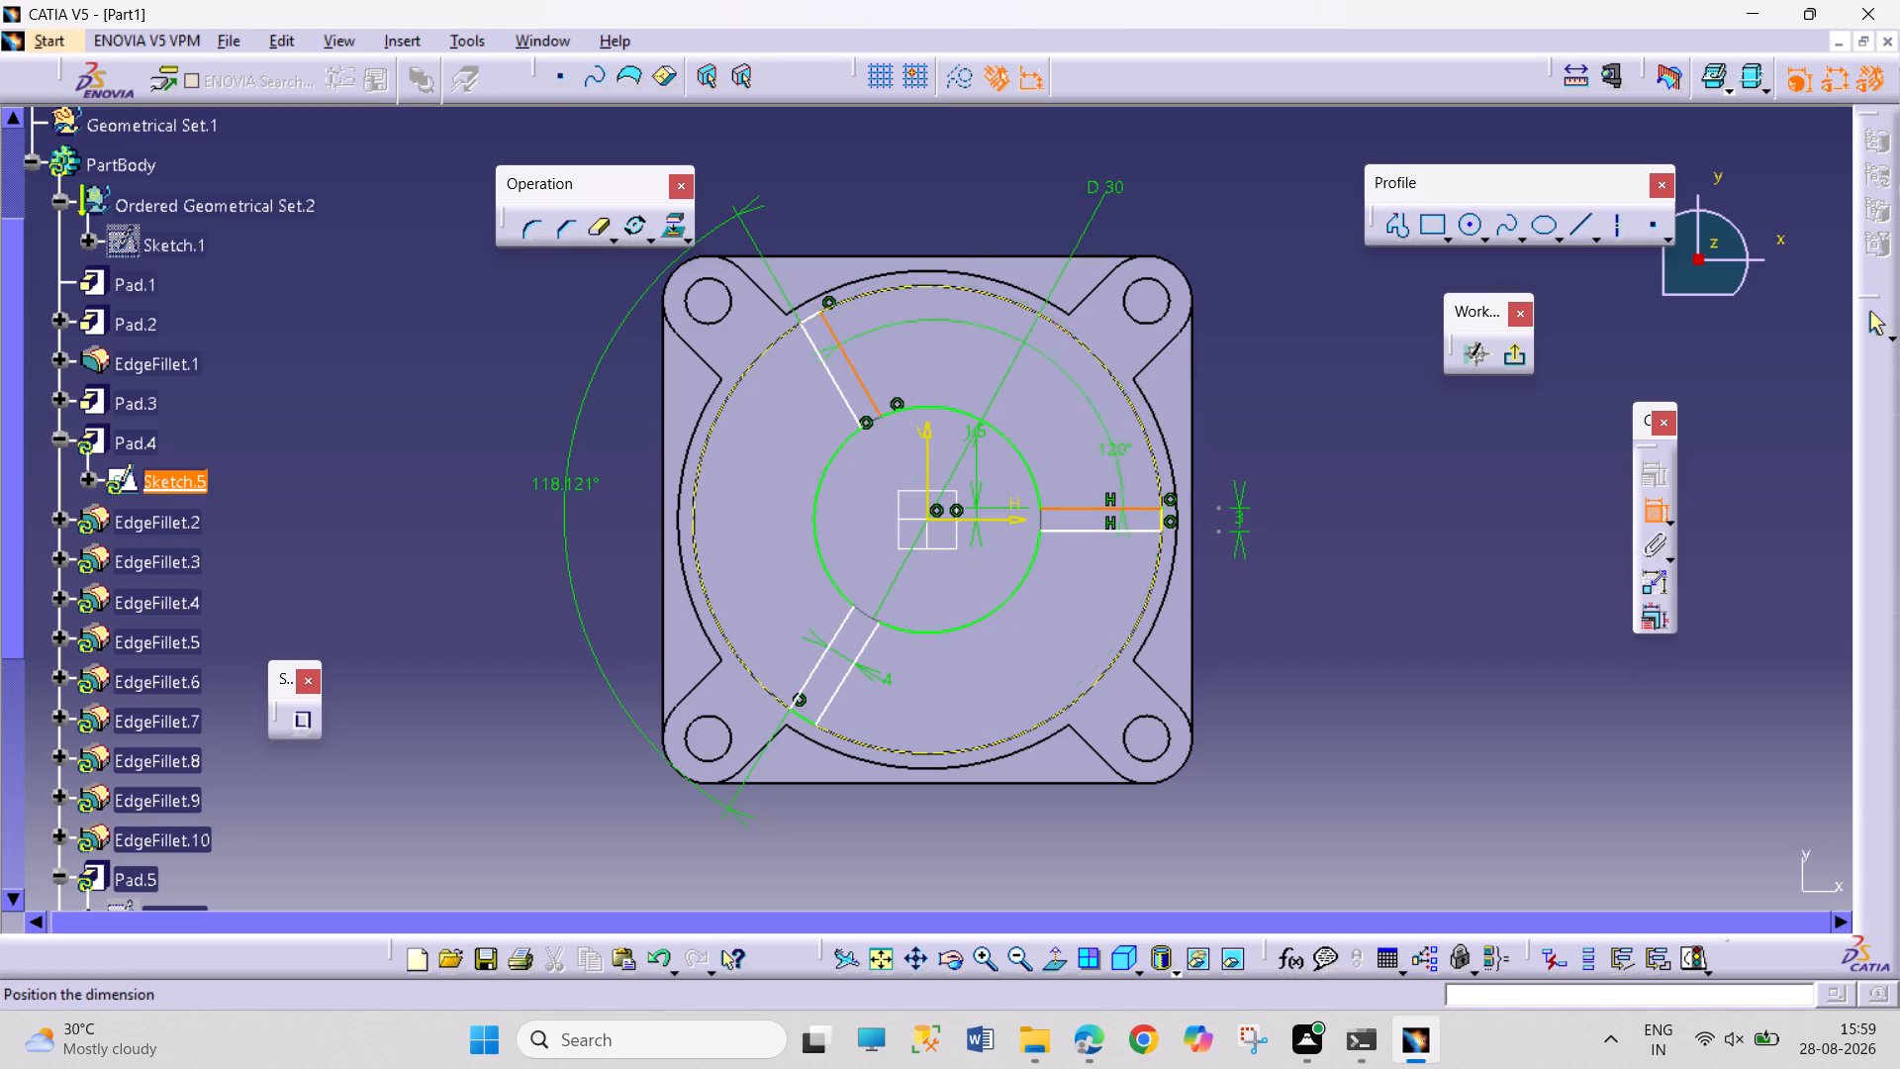
pyautogui.click(1214, 243)
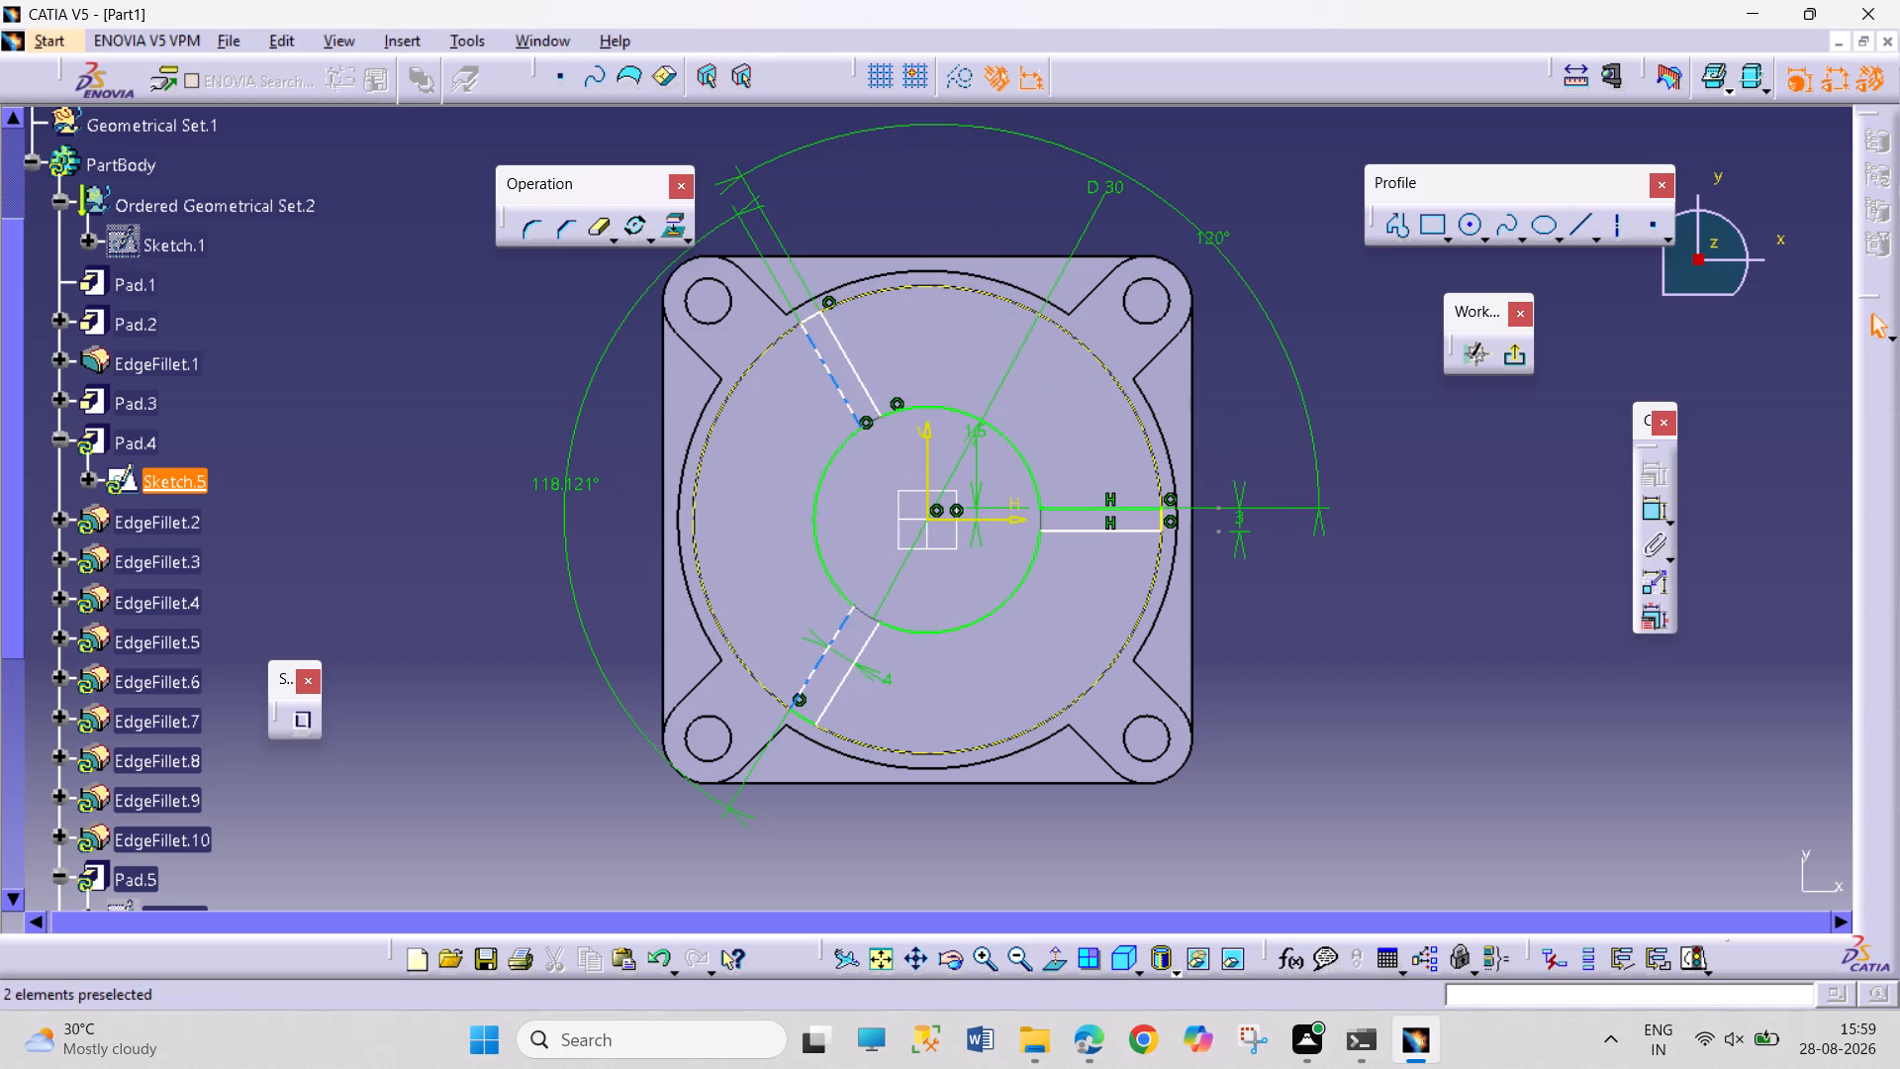
# Set the angle between the left side lines of the upper-left and lower-left ribs to 120°.
pyautogui.doubleClick(585, 485)
pyautogui.write('120')
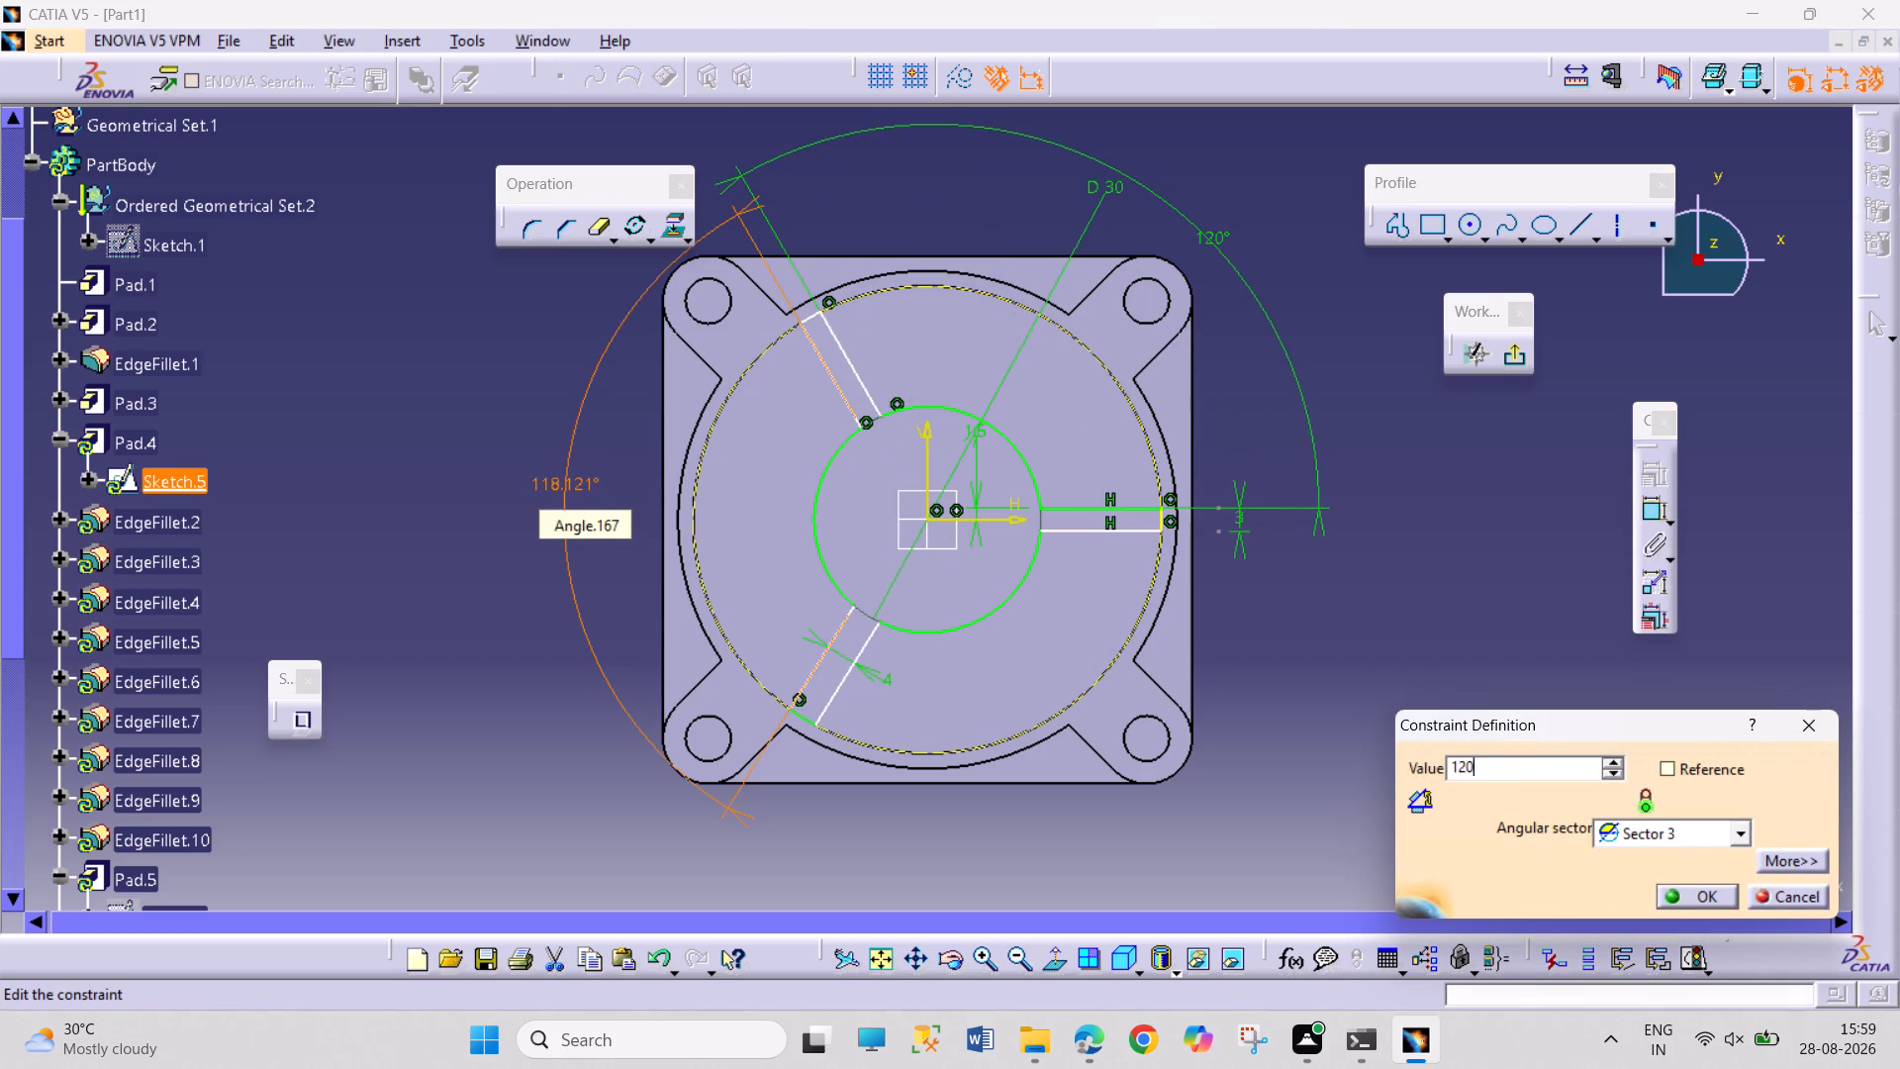
pyautogui.press('Return')
pyautogui.click(412, 668)
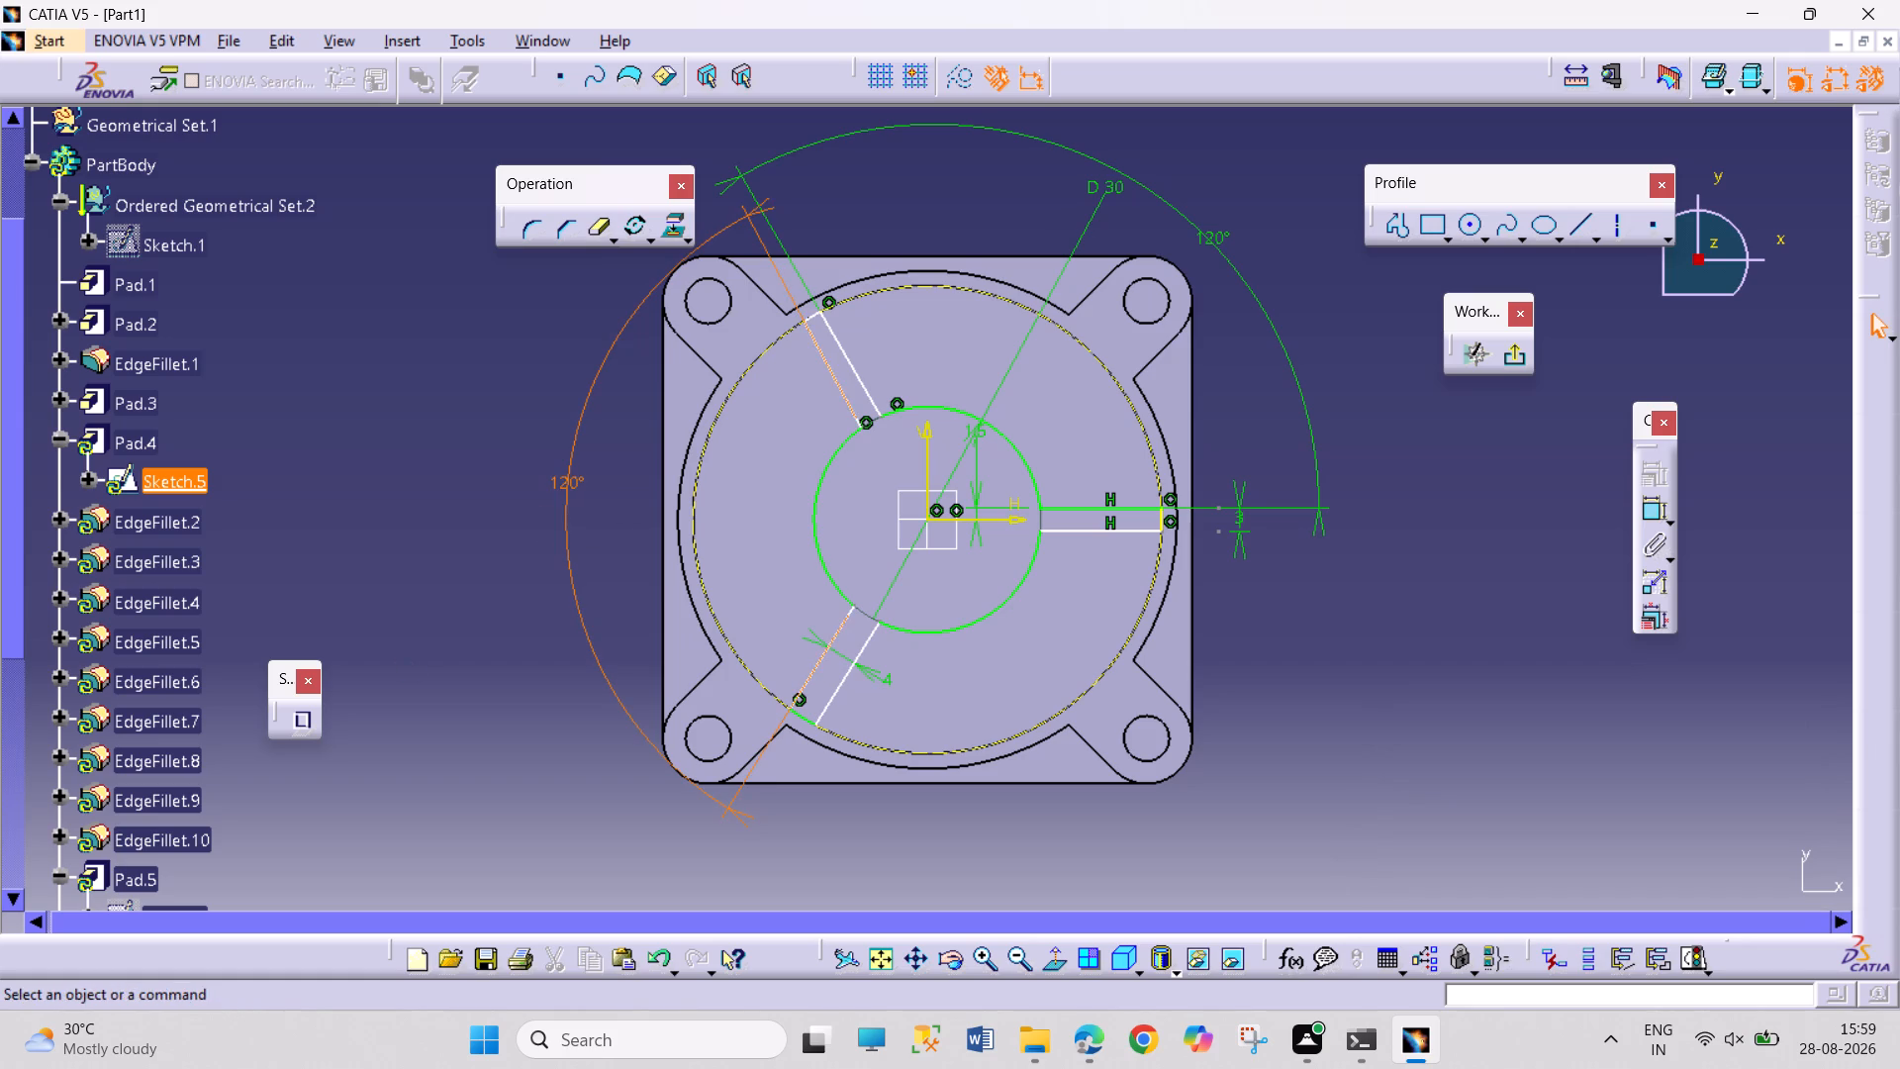
# Dimension the angle between the lower-left rib's right side line and the horizontal rib's lower line, set it to 120°, and exit the sketch.
pyautogui.click(1653, 507)
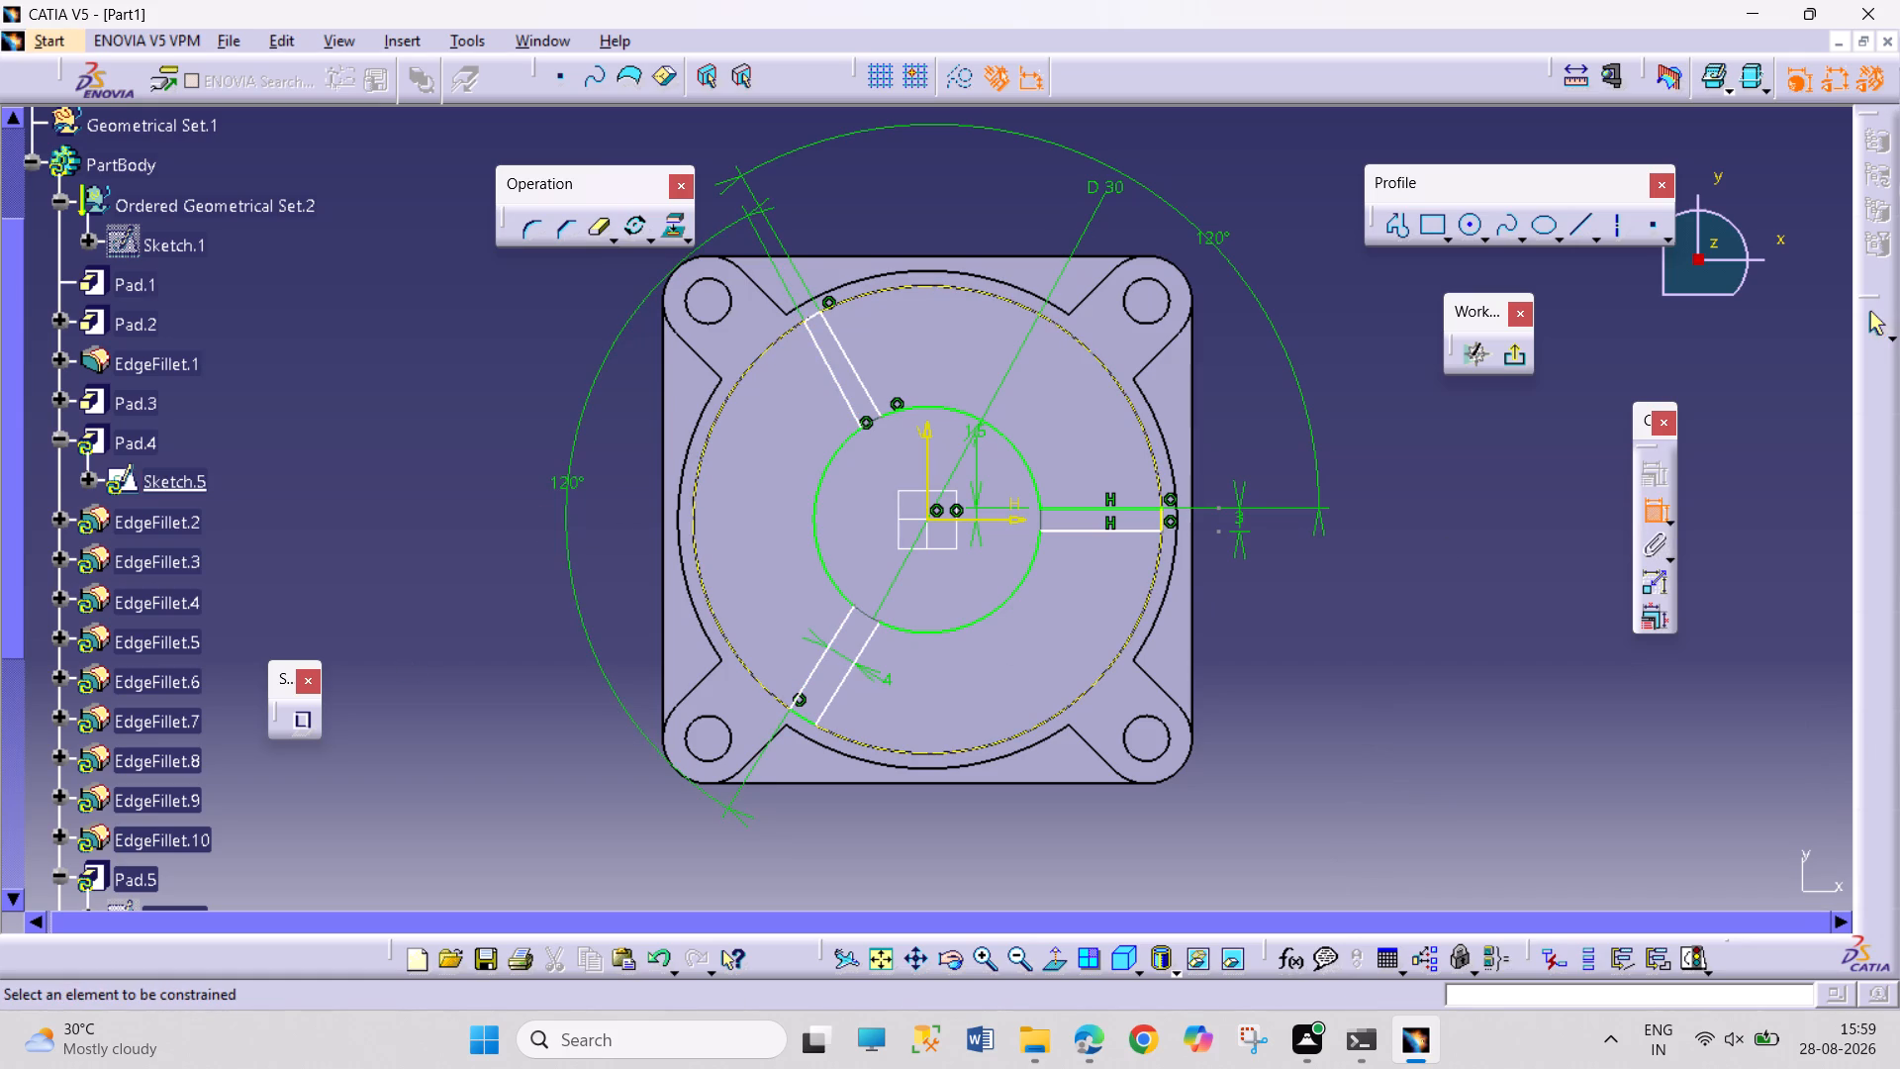
pyautogui.click(838, 694)
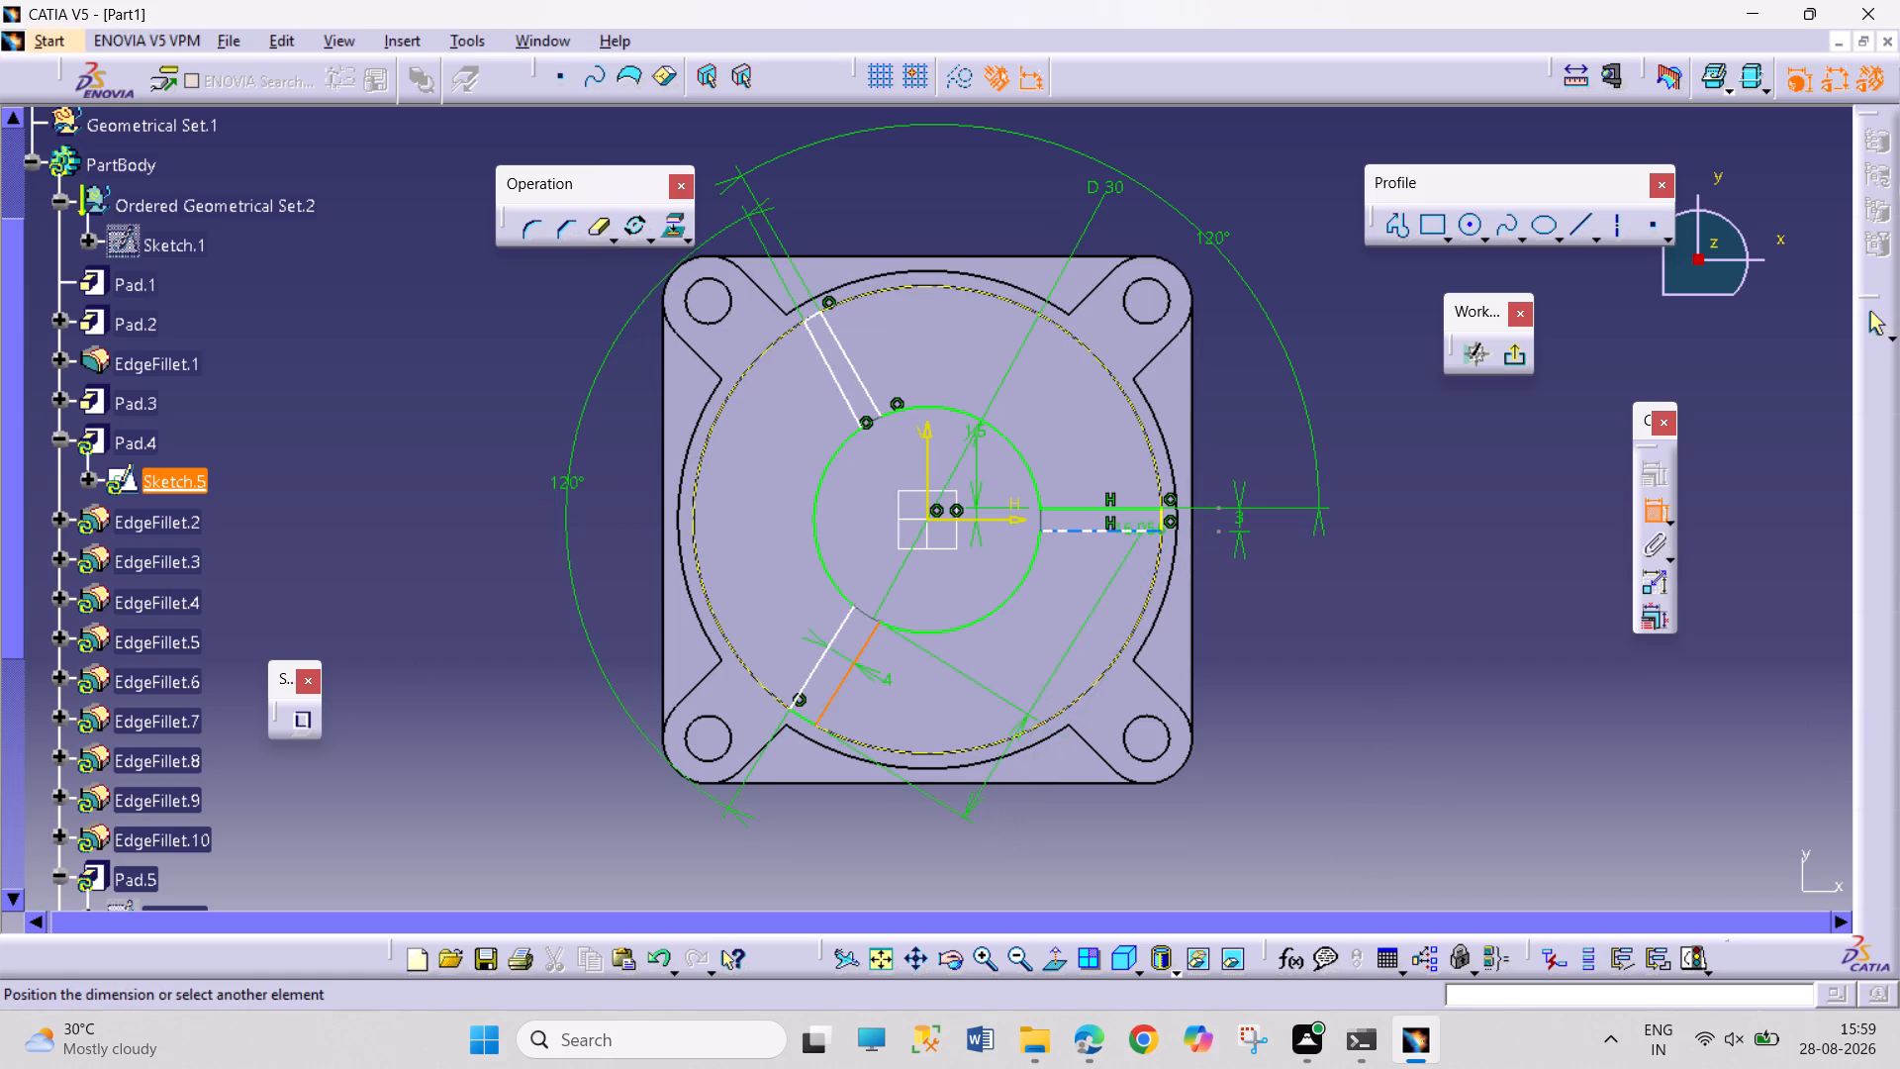
pyautogui.moveTo(1135, 534); pyautogui.dragTo(1144, 556)
pyautogui.click(1249, 738)
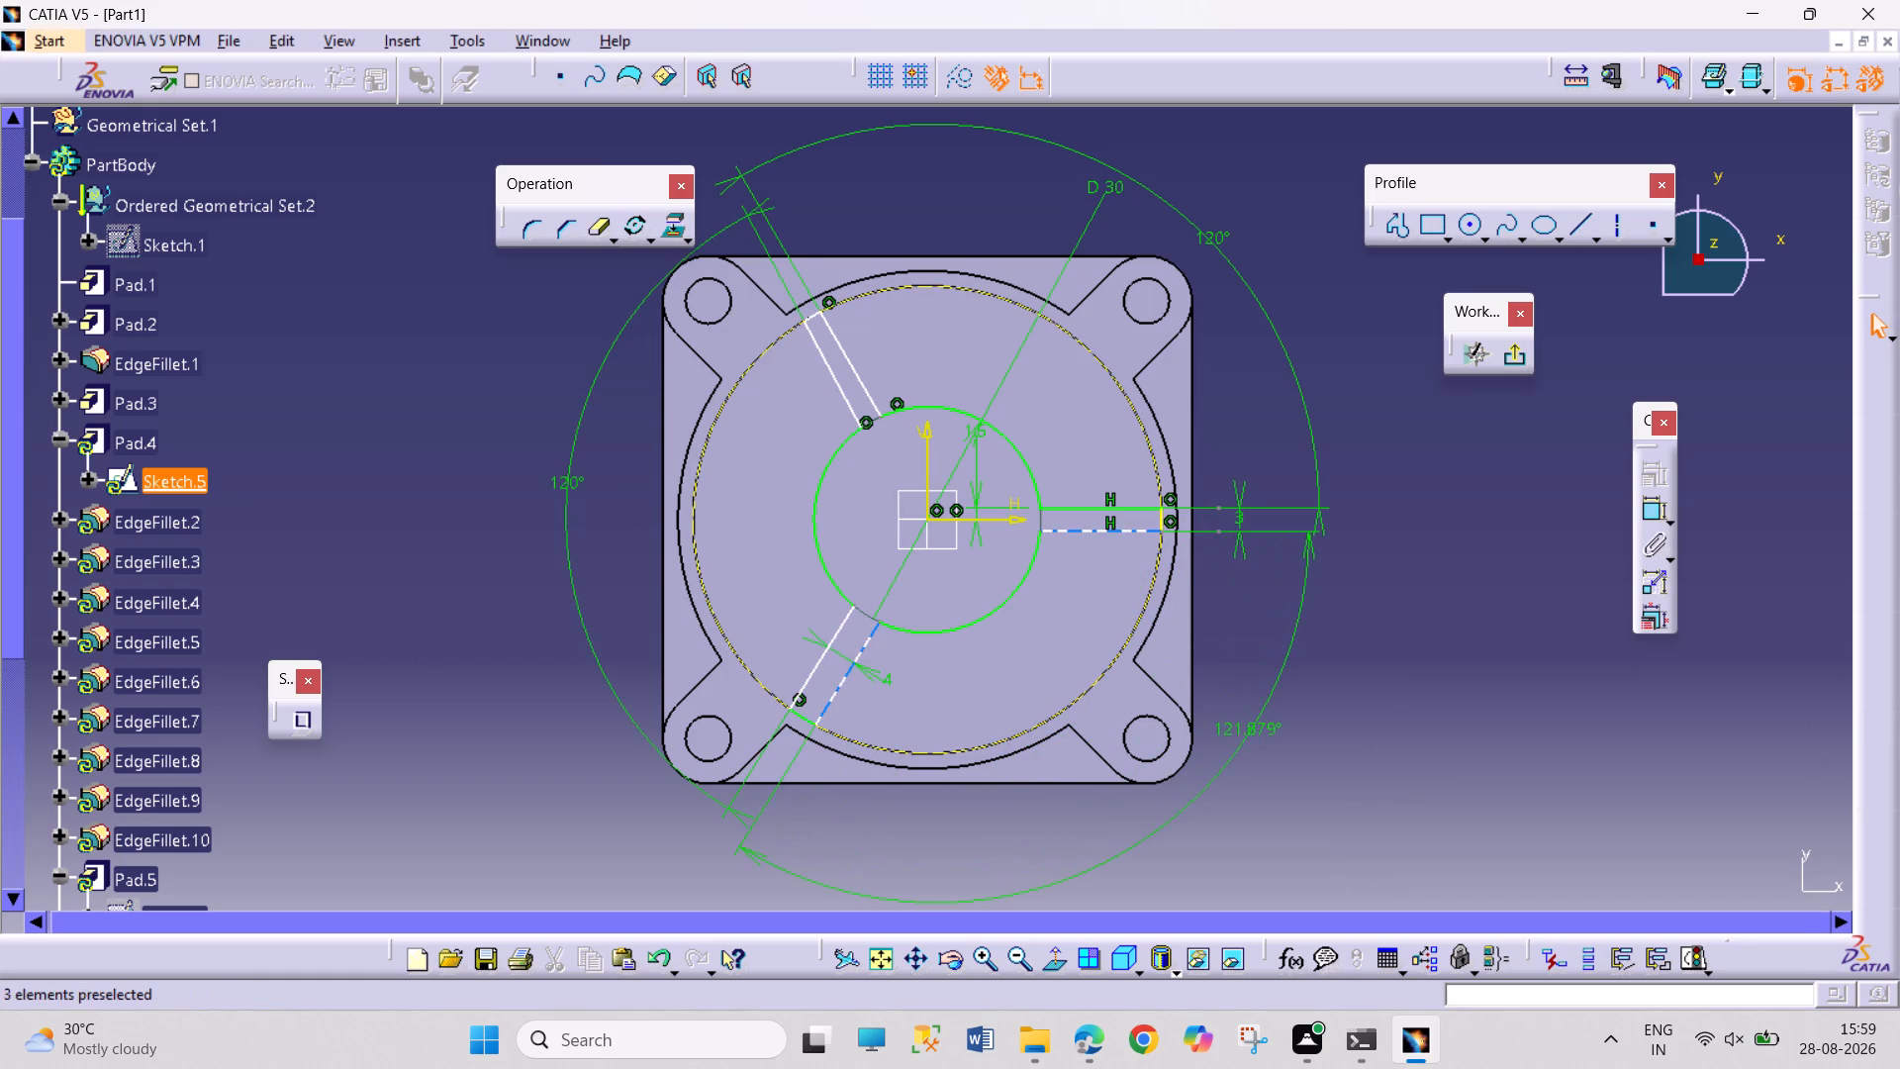
pyautogui.doubleClick(1257, 727)
pyautogui.write('120')
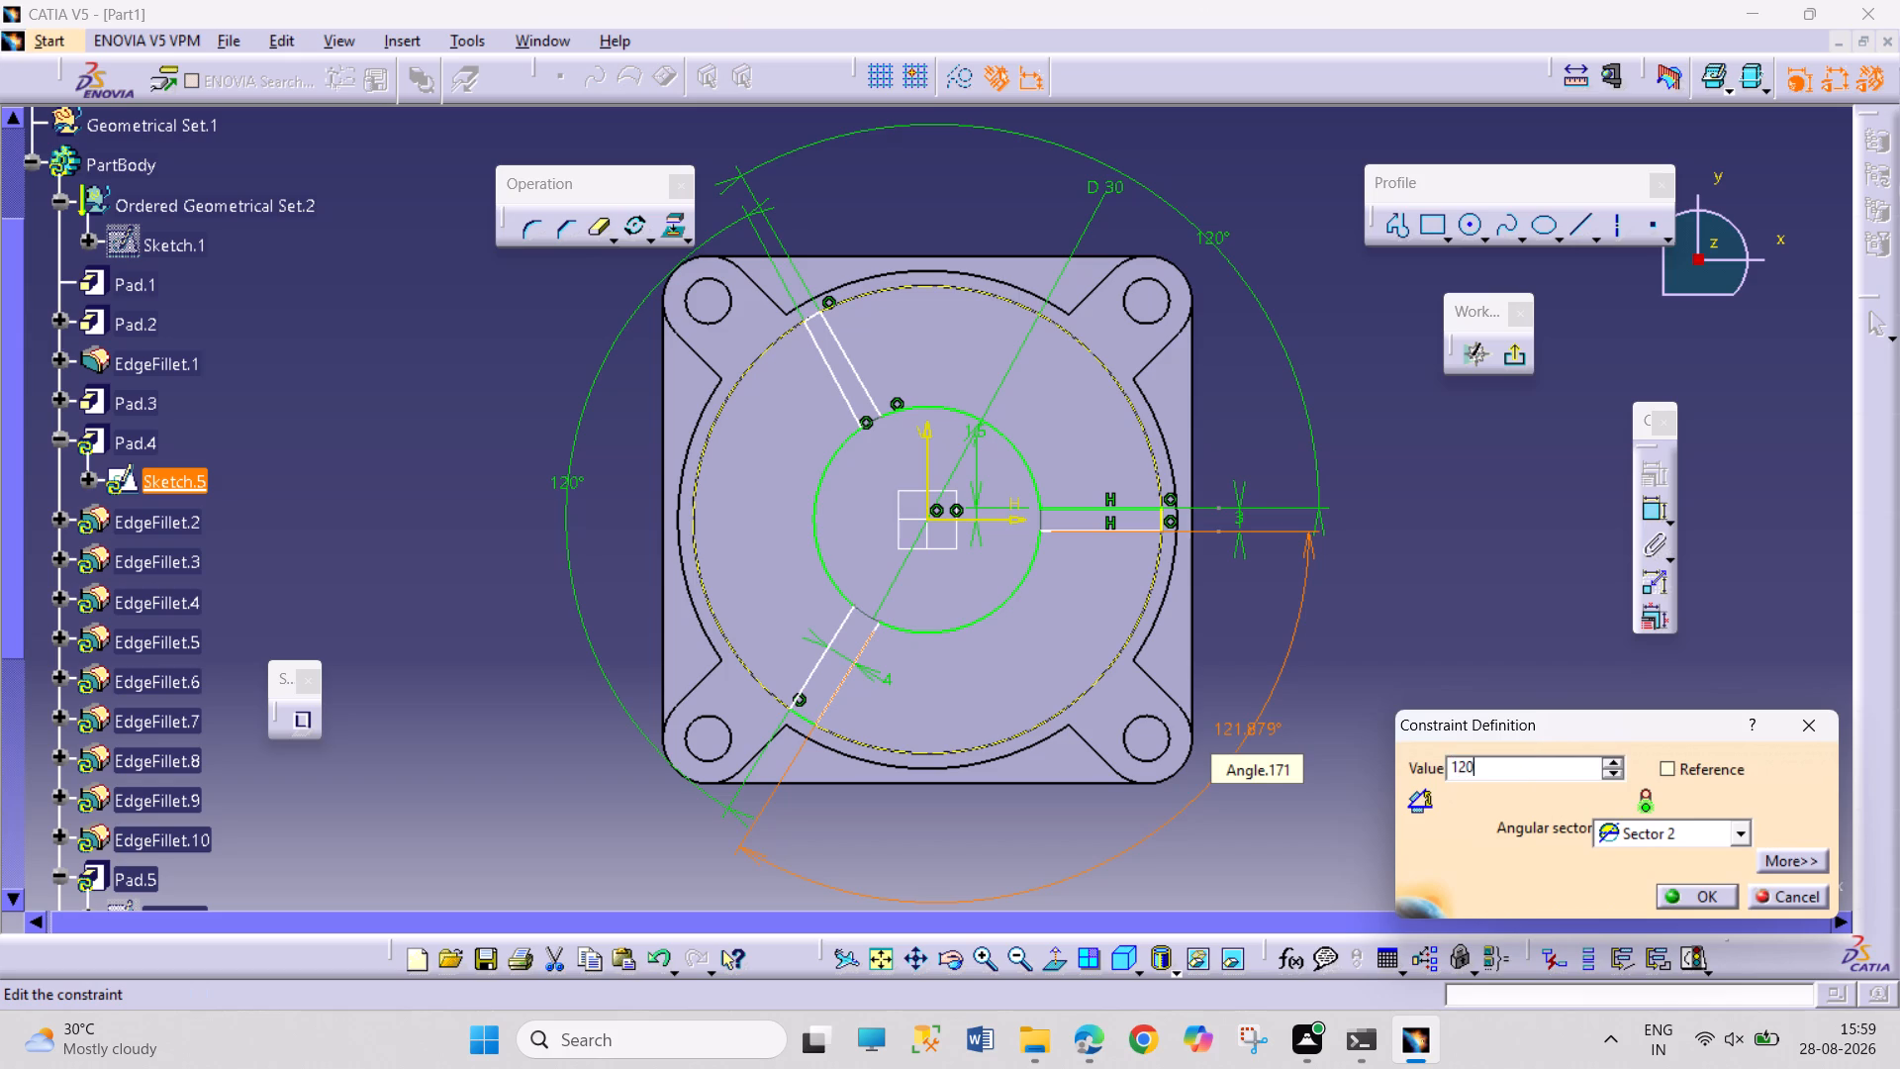
pyautogui.press('Return')
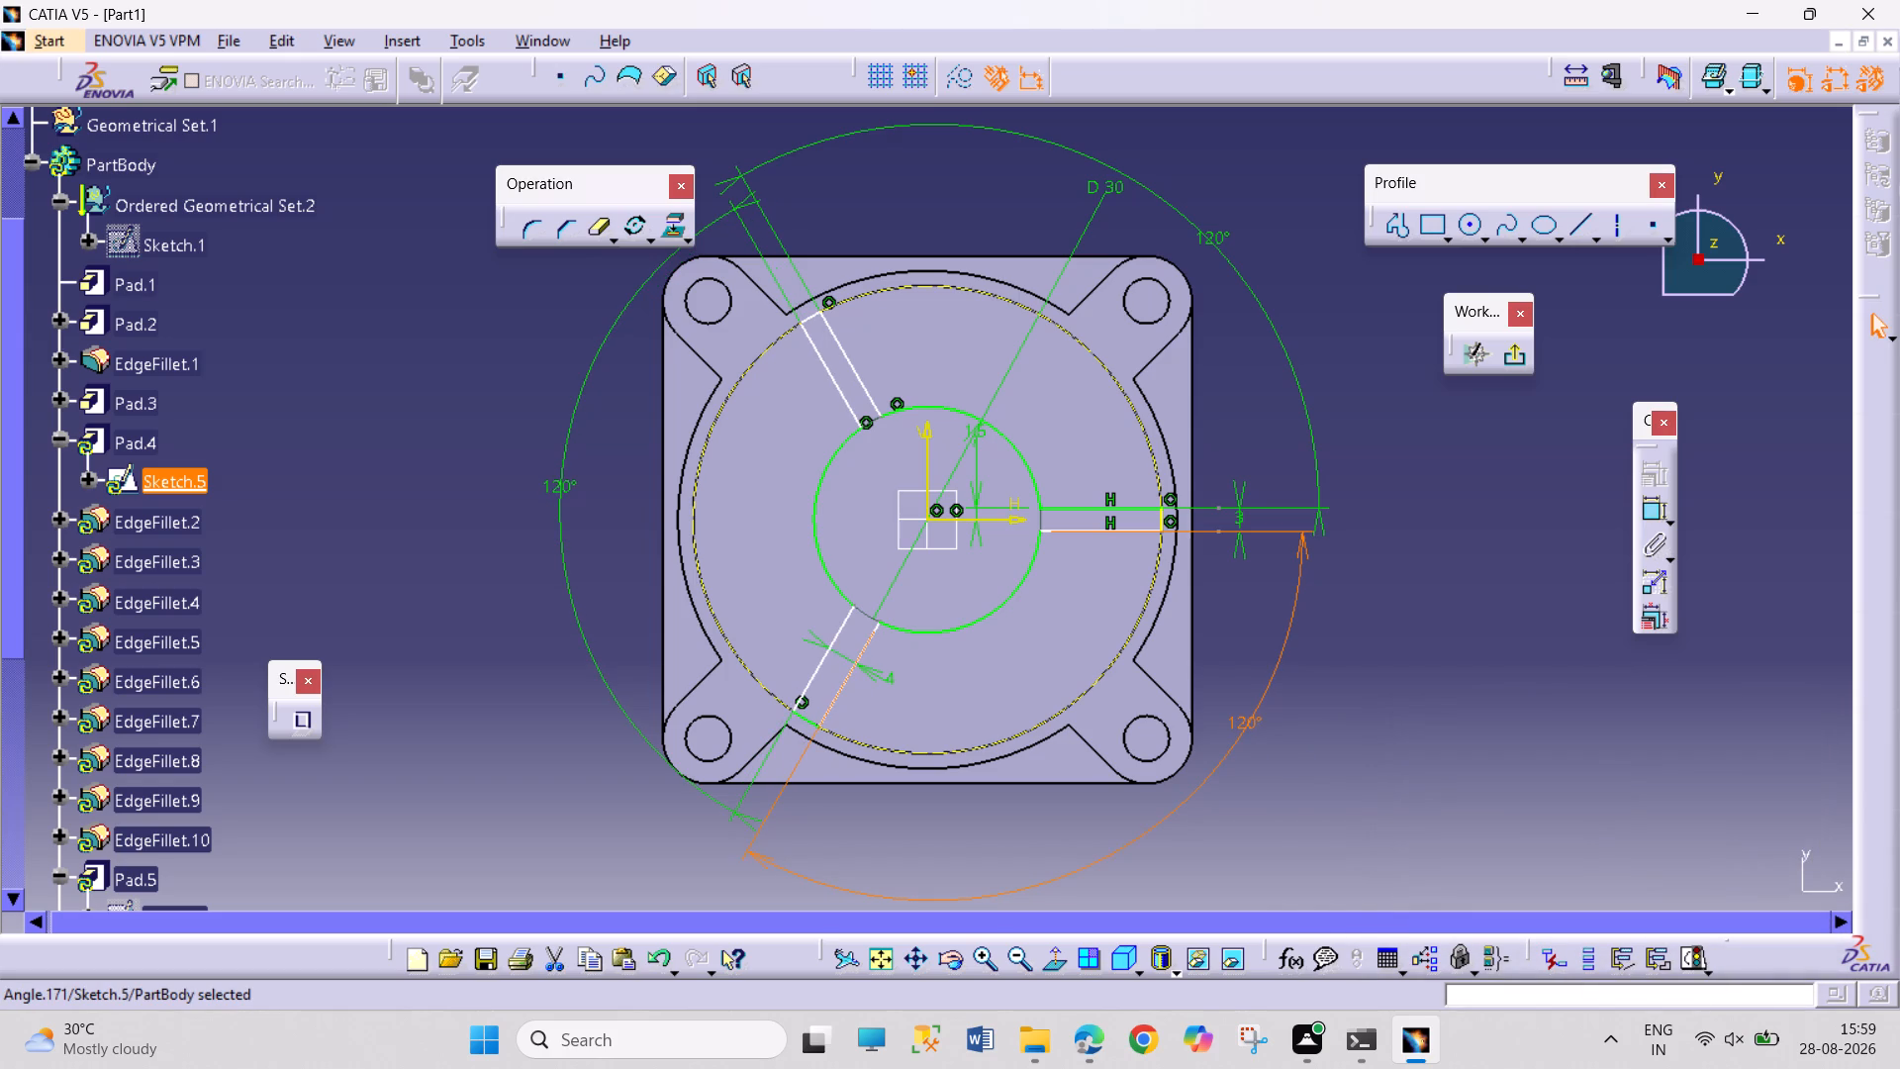
pyautogui.click(1522, 746)
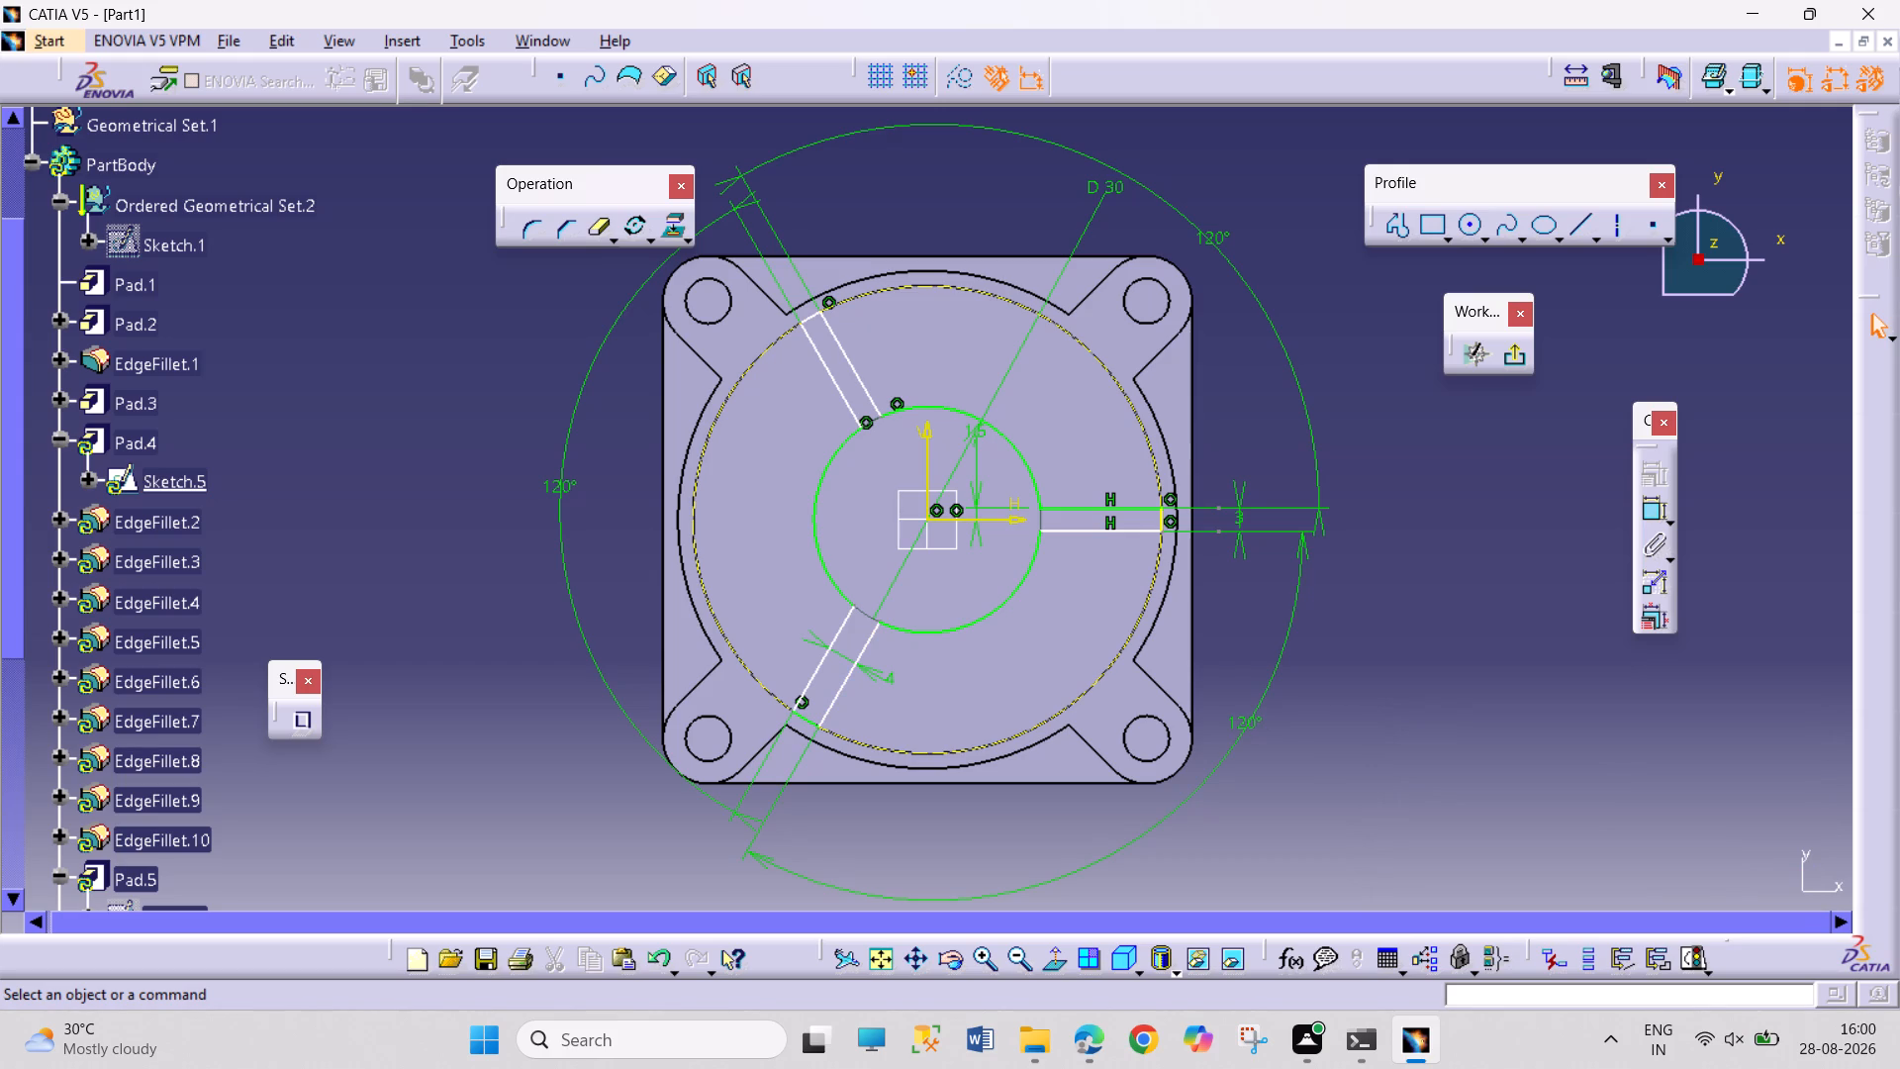
pyautogui.click(1511, 360)
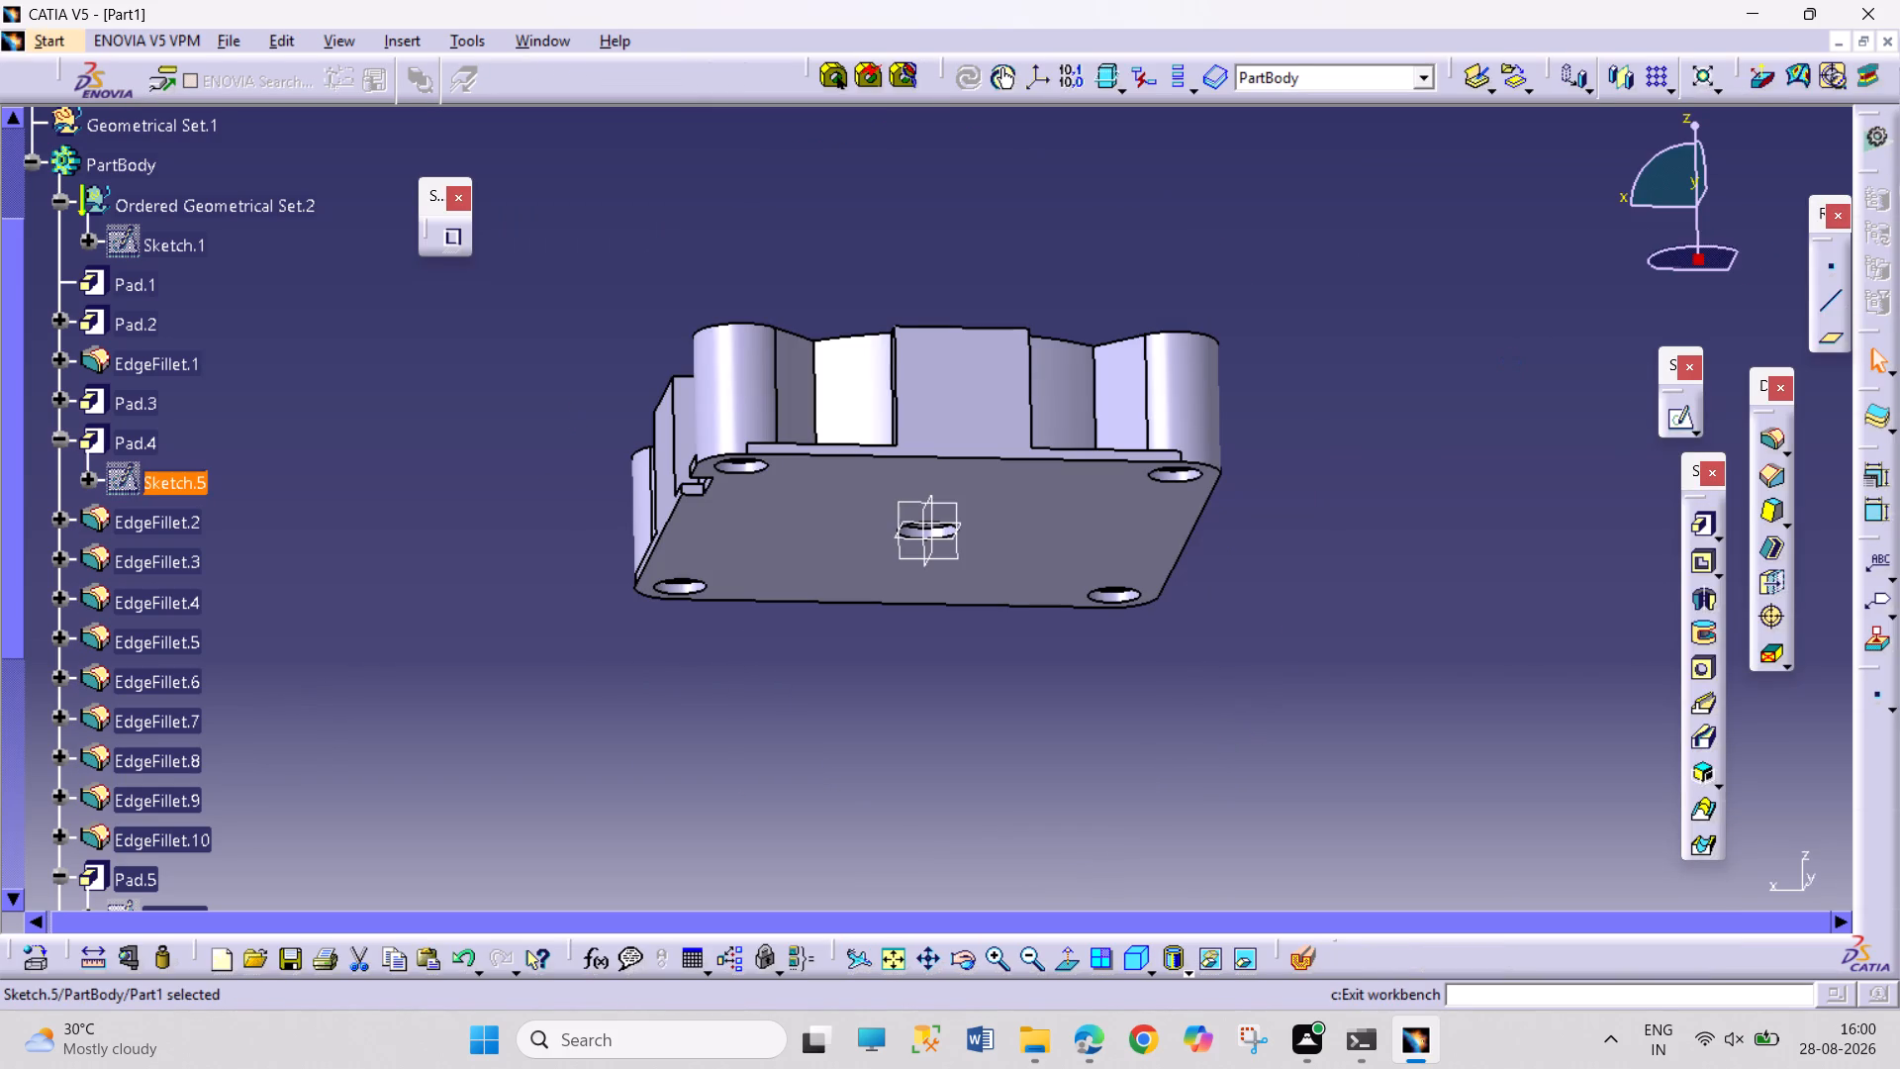
pyautogui.click(1421, 601)
# Examine the three ribs and hub inside the fan housing from several angles.
pyautogui.click(959, 961)
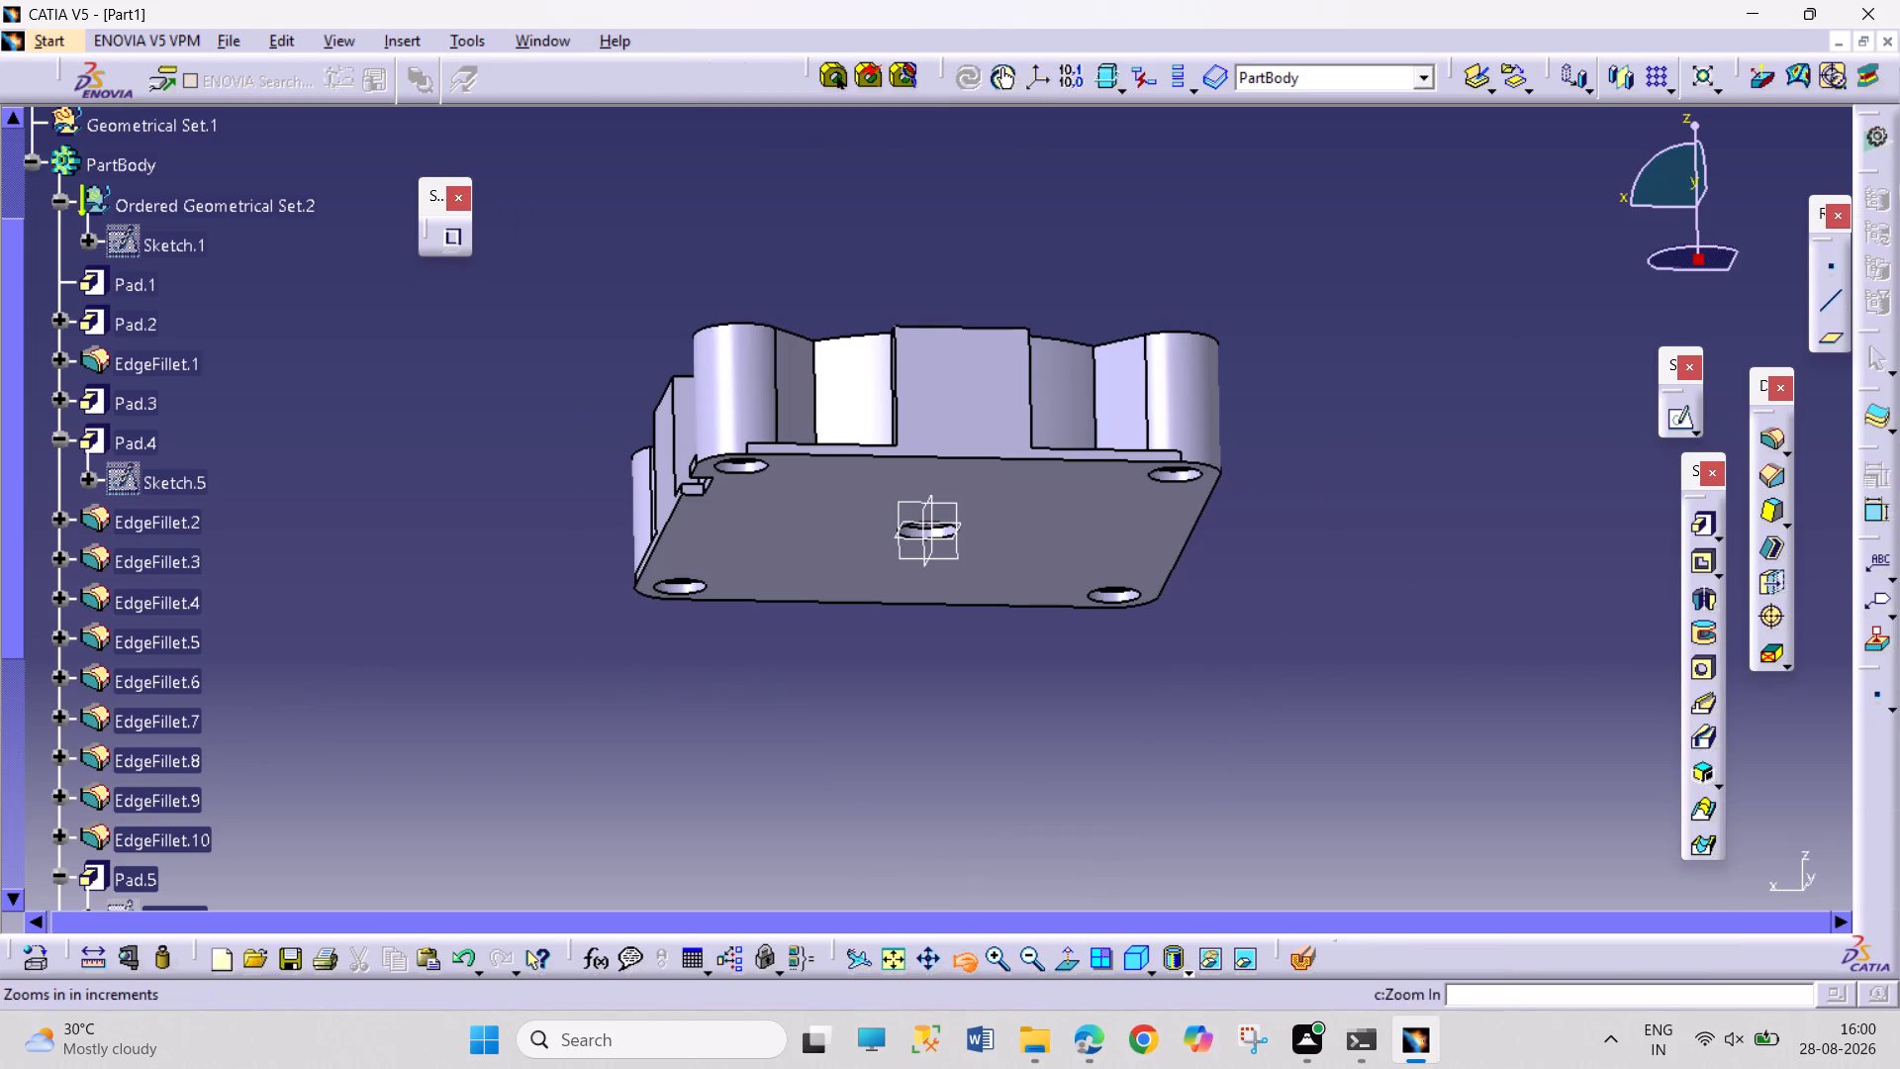
pyautogui.moveTo(1018, 658); pyautogui.dragTo(1189, 832)
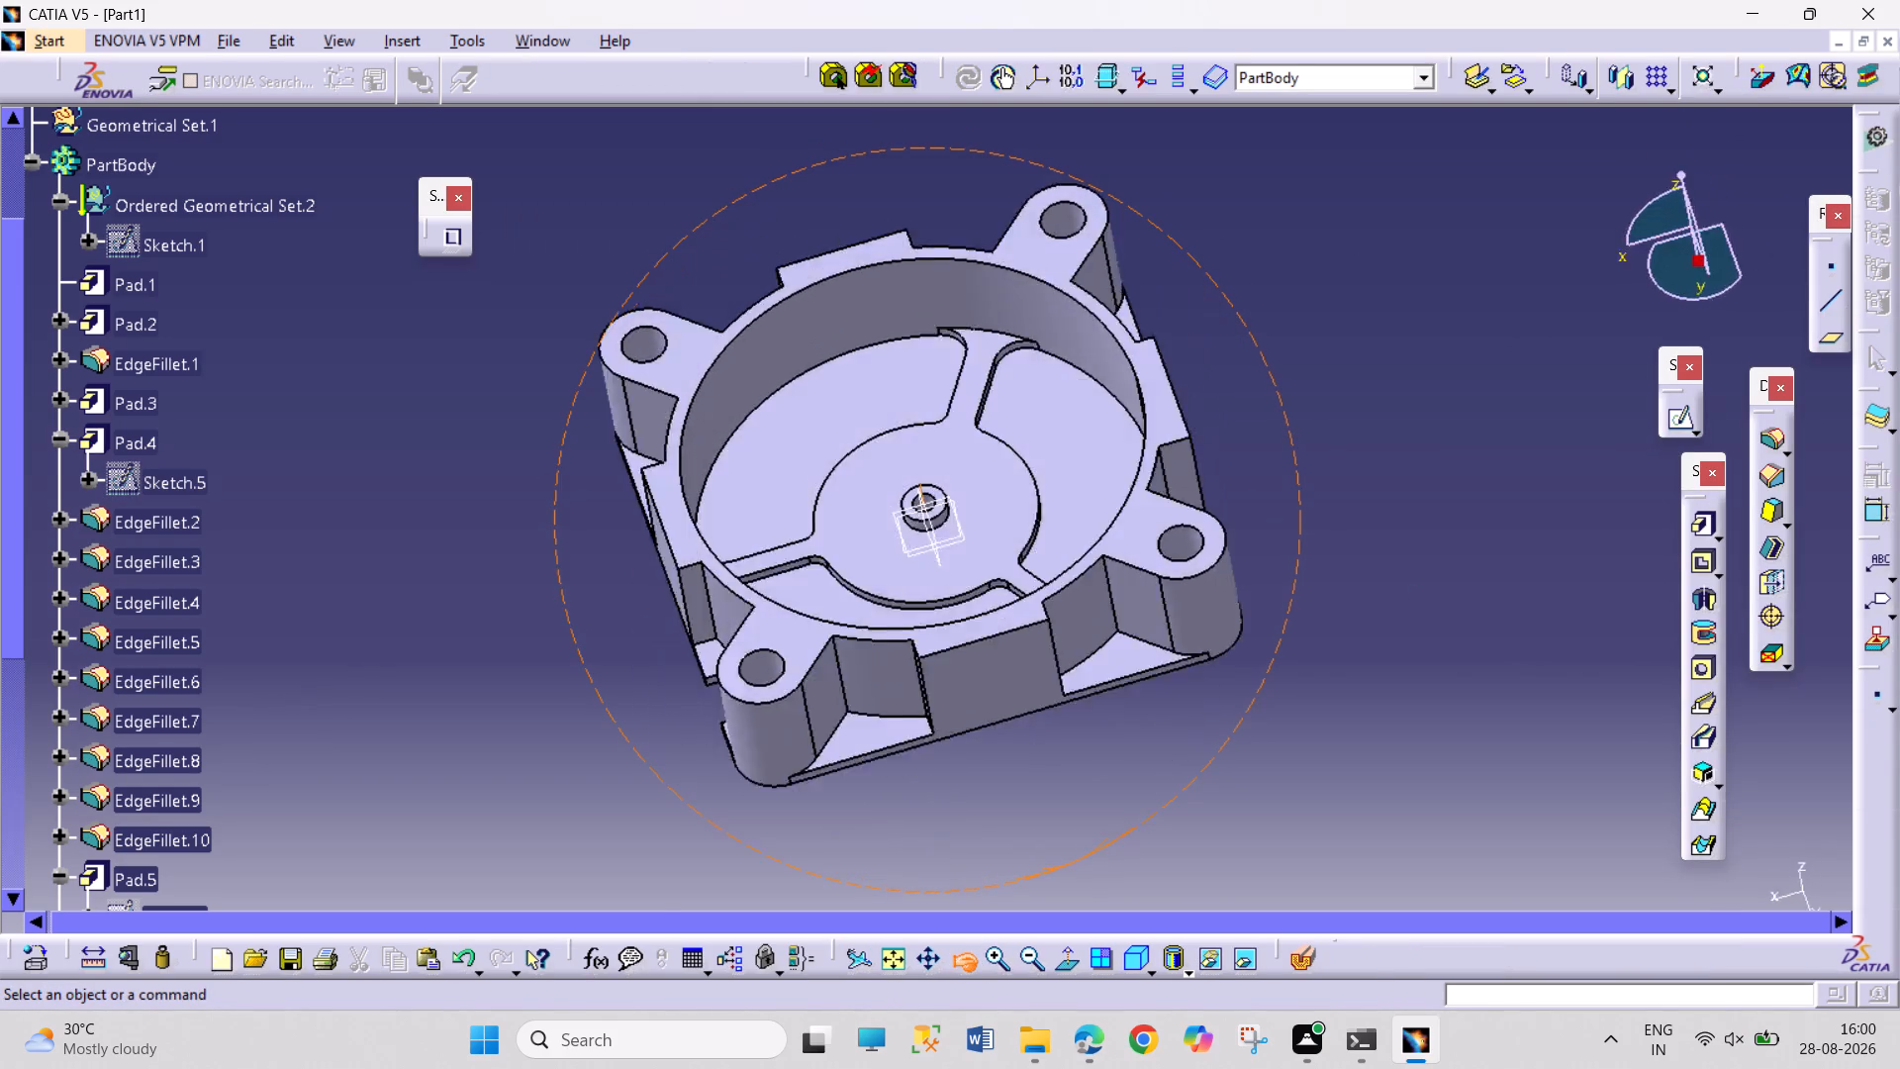
pyautogui.moveTo(1189, 832); pyautogui.dragTo(1518, 607)
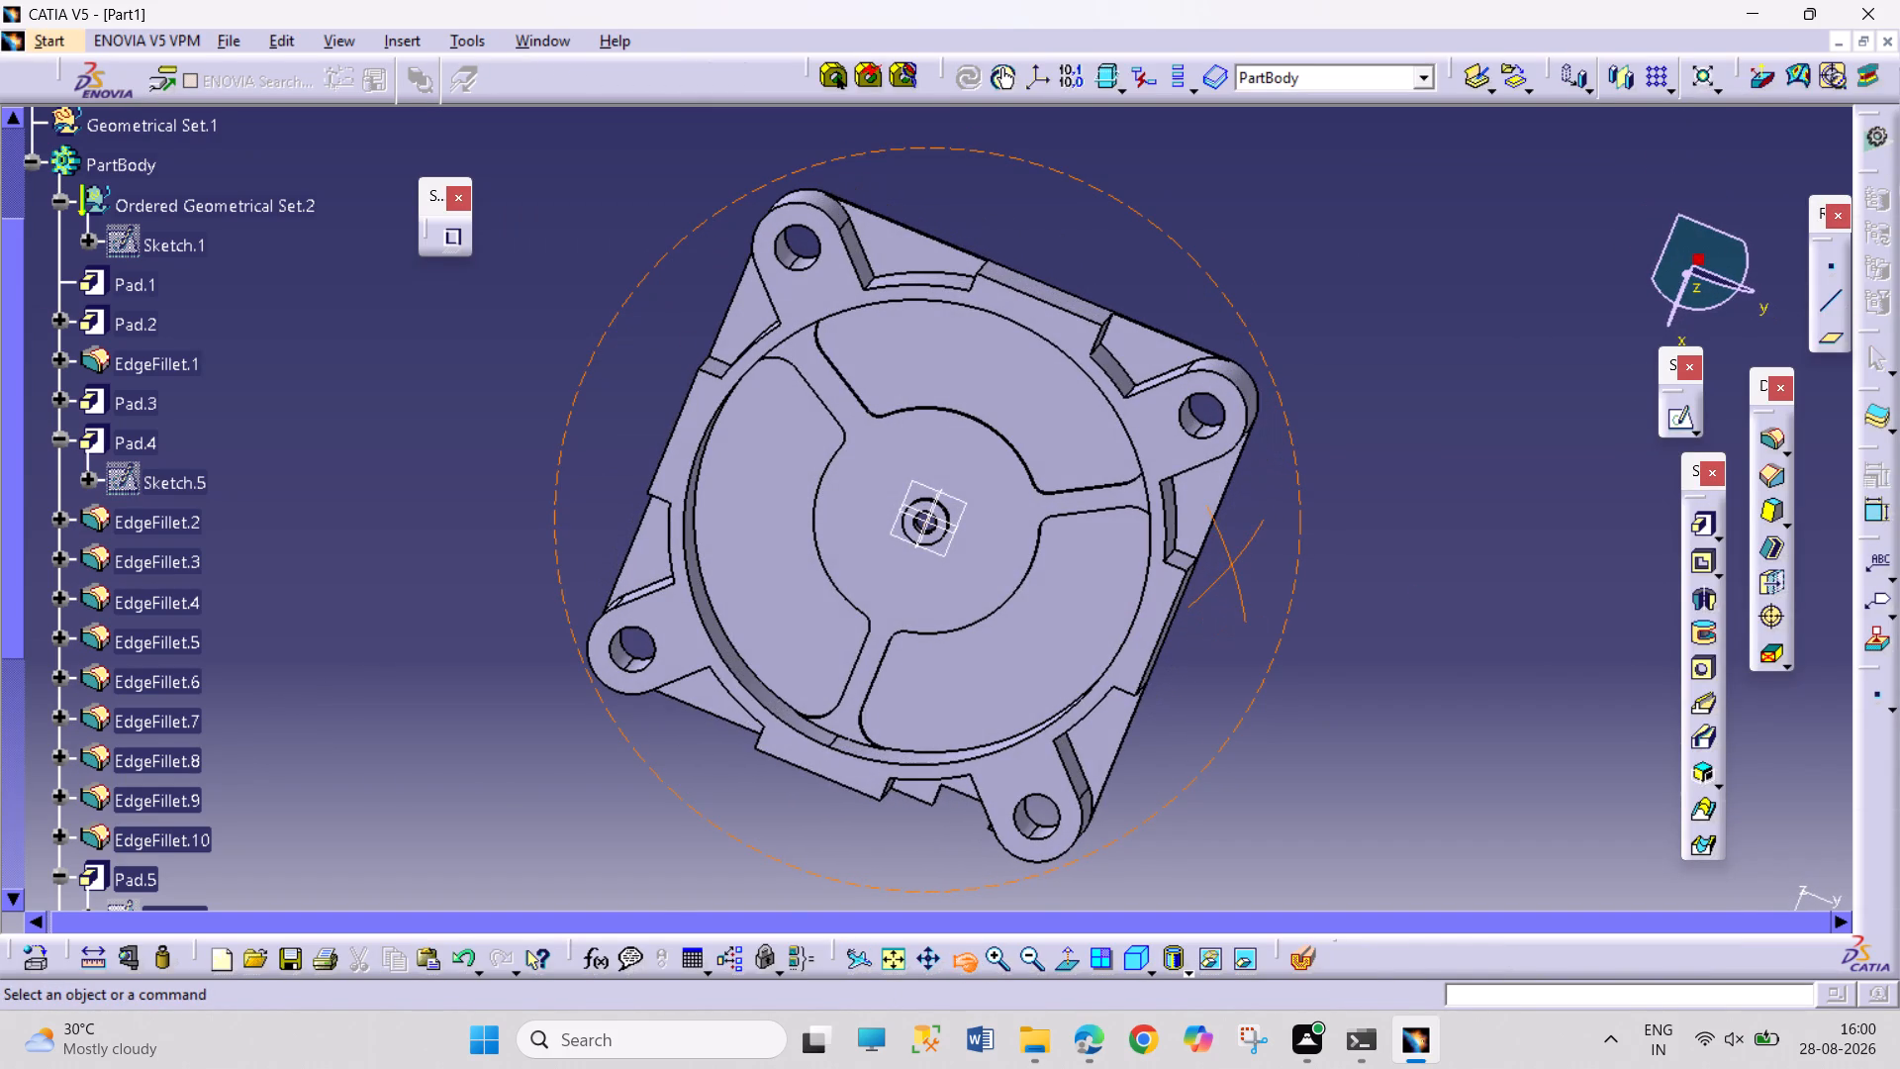
pyautogui.moveTo(1518, 607); pyautogui.dragTo(1560, 647)
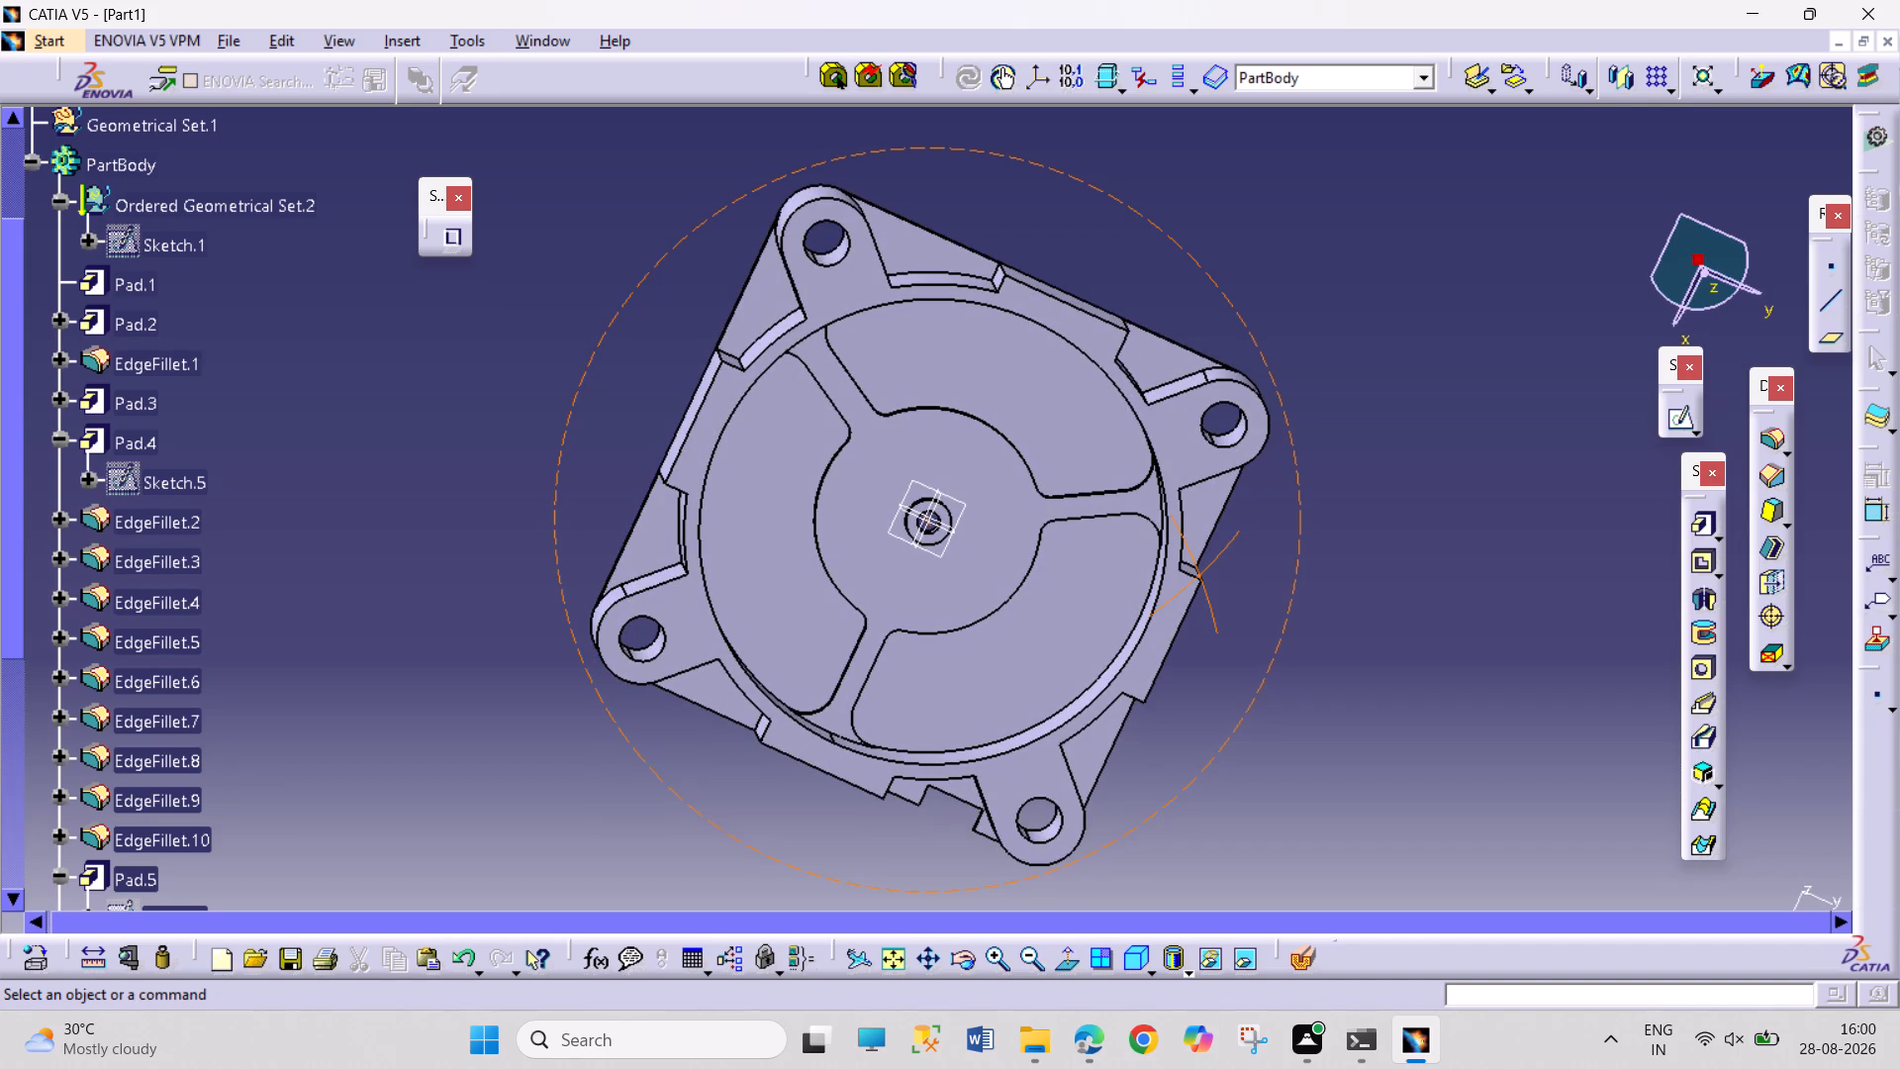
pyautogui.click(975, 958)
pyautogui.moveTo(925, 902); pyautogui.dragTo(986, 763)
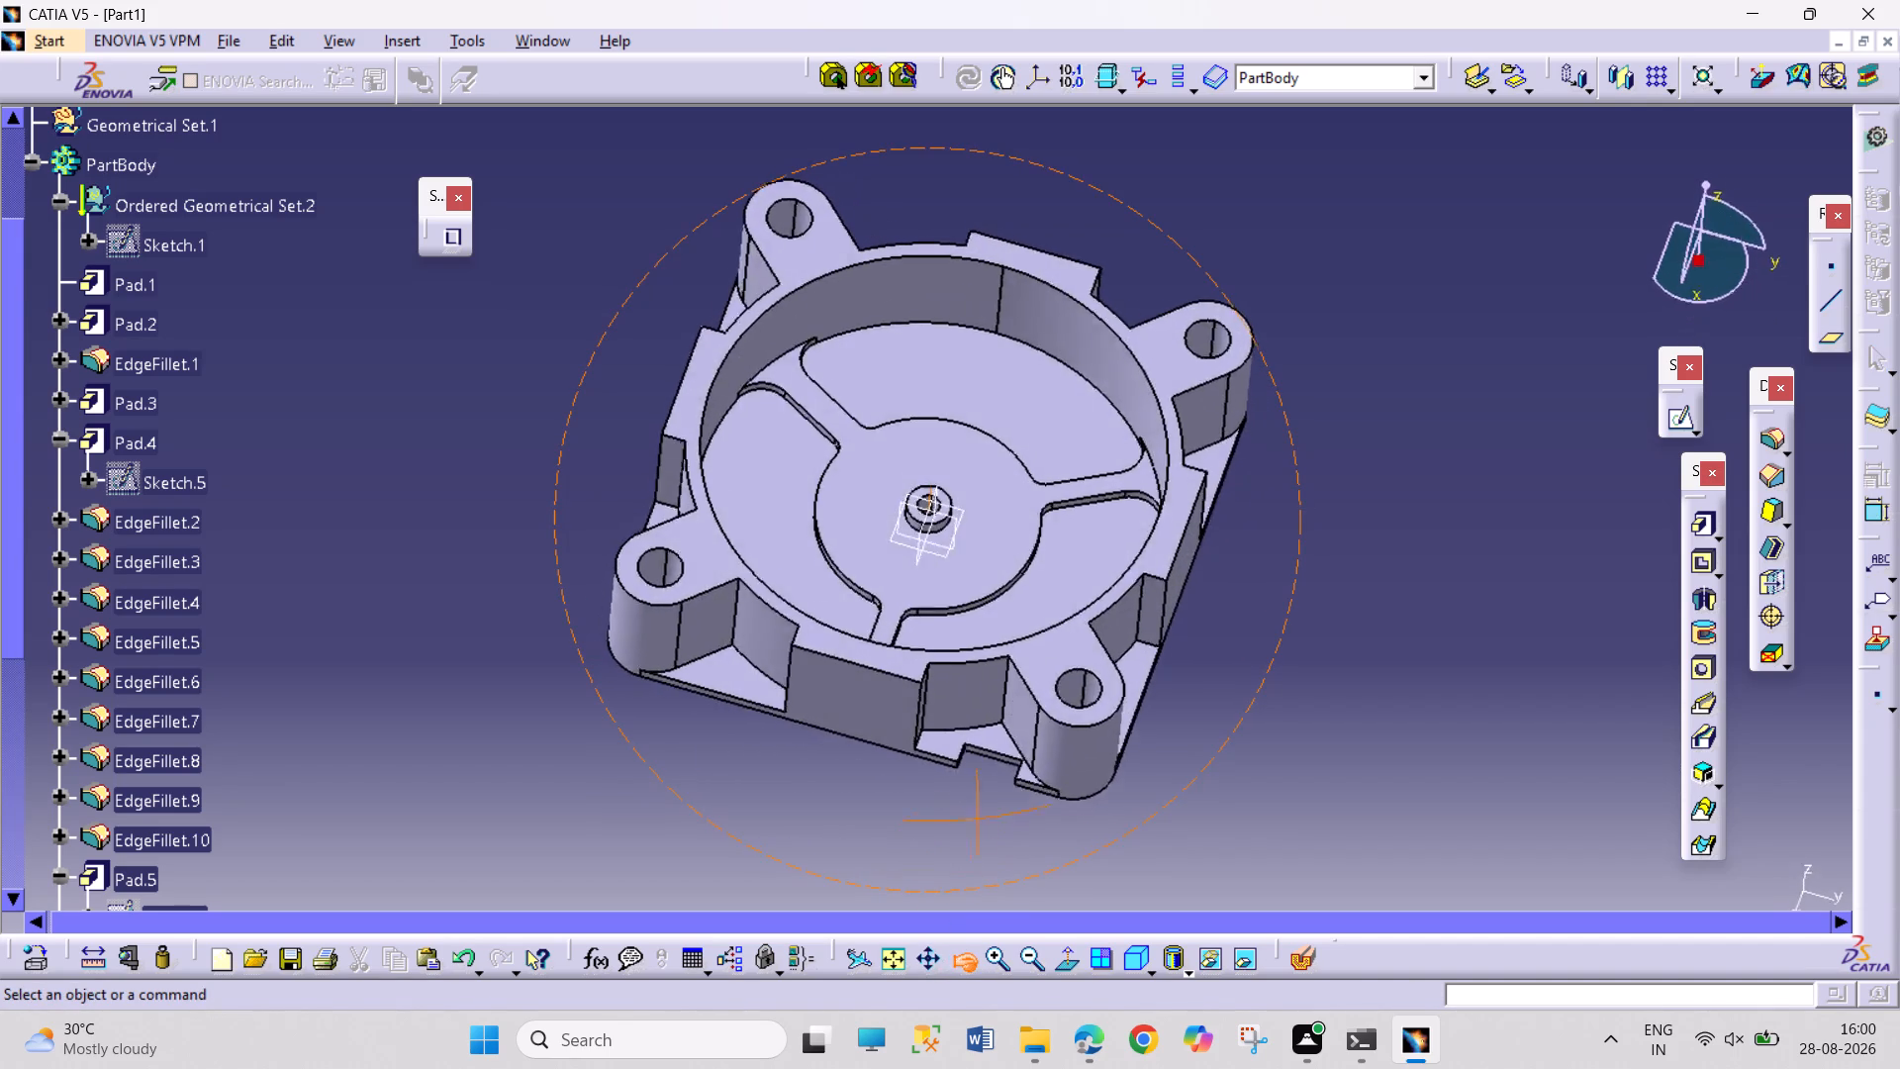
pyautogui.moveTo(986, 763); pyautogui.dragTo(1006, 884)
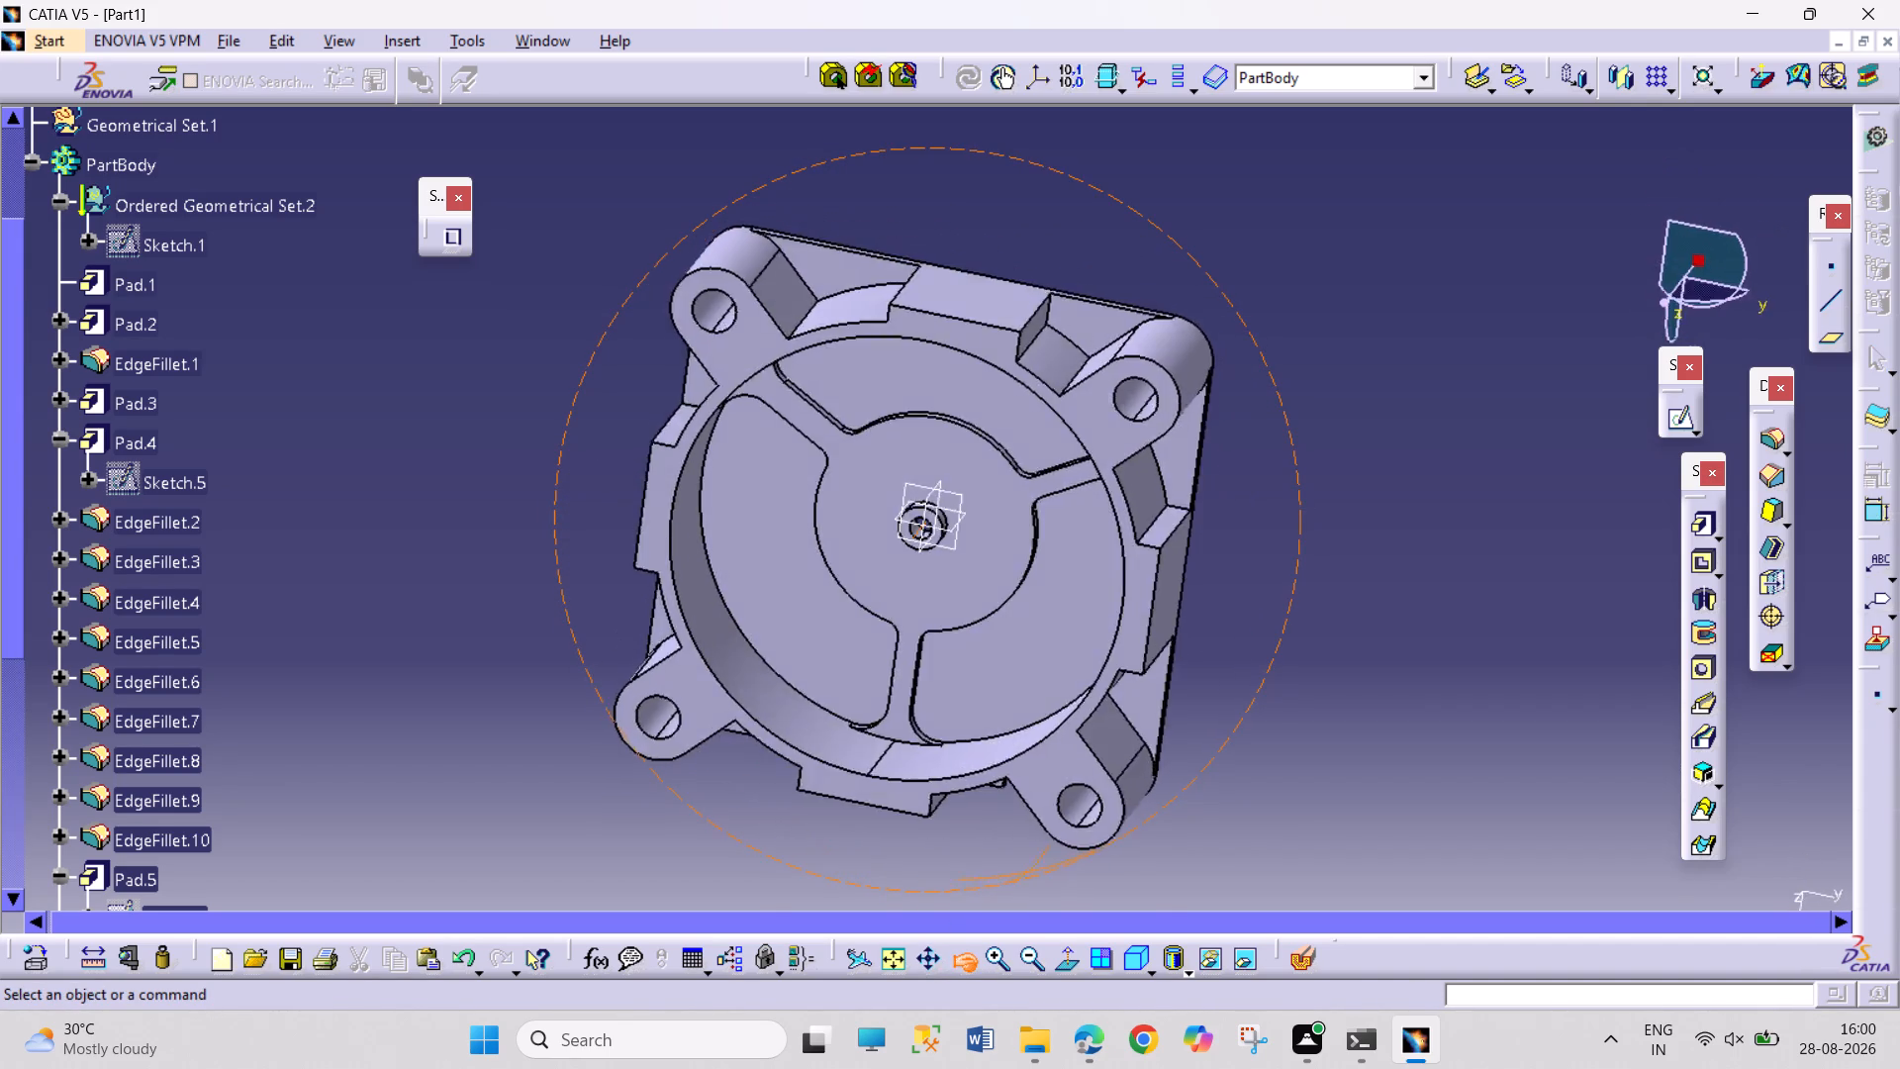
pyautogui.moveTo(1006, 884); pyautogui.dragTo(1191, 799)
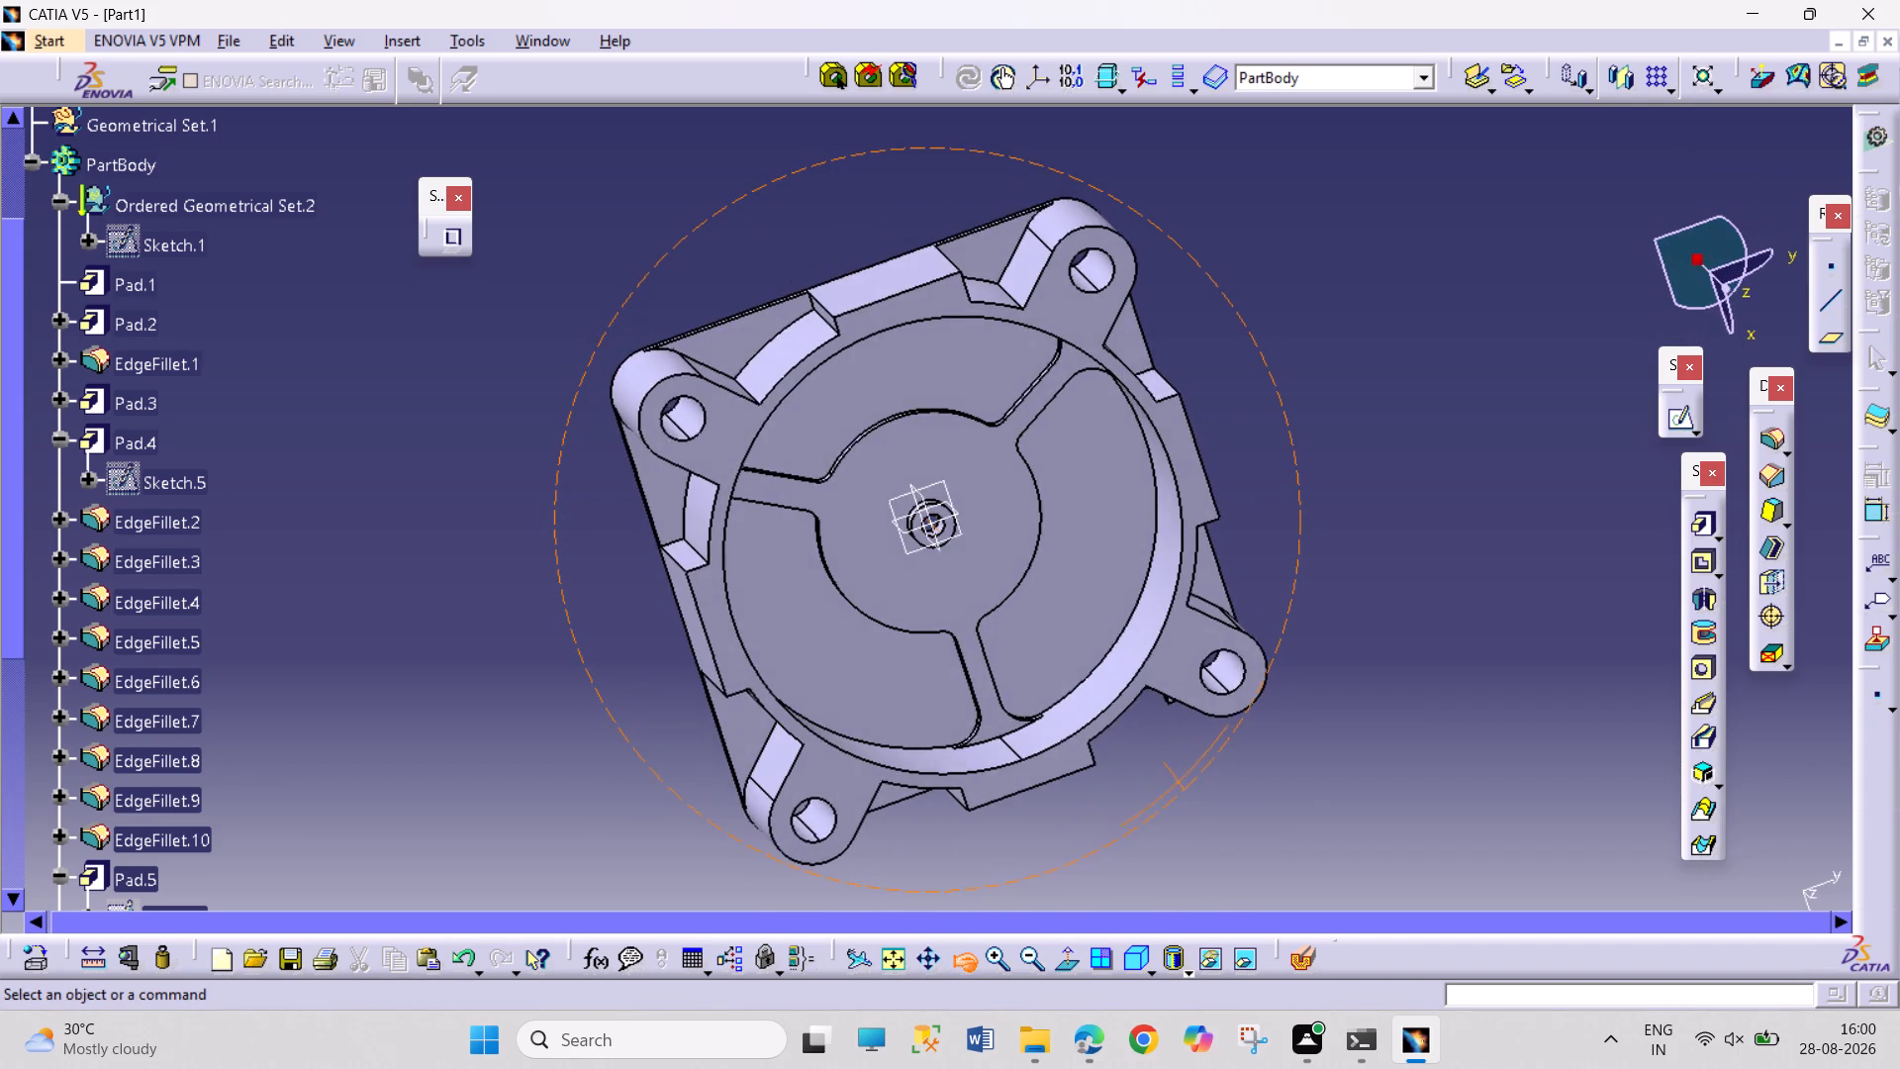
pyautogui.moveTo(1191, 799); pyautogui.dragTo(1161, 793)
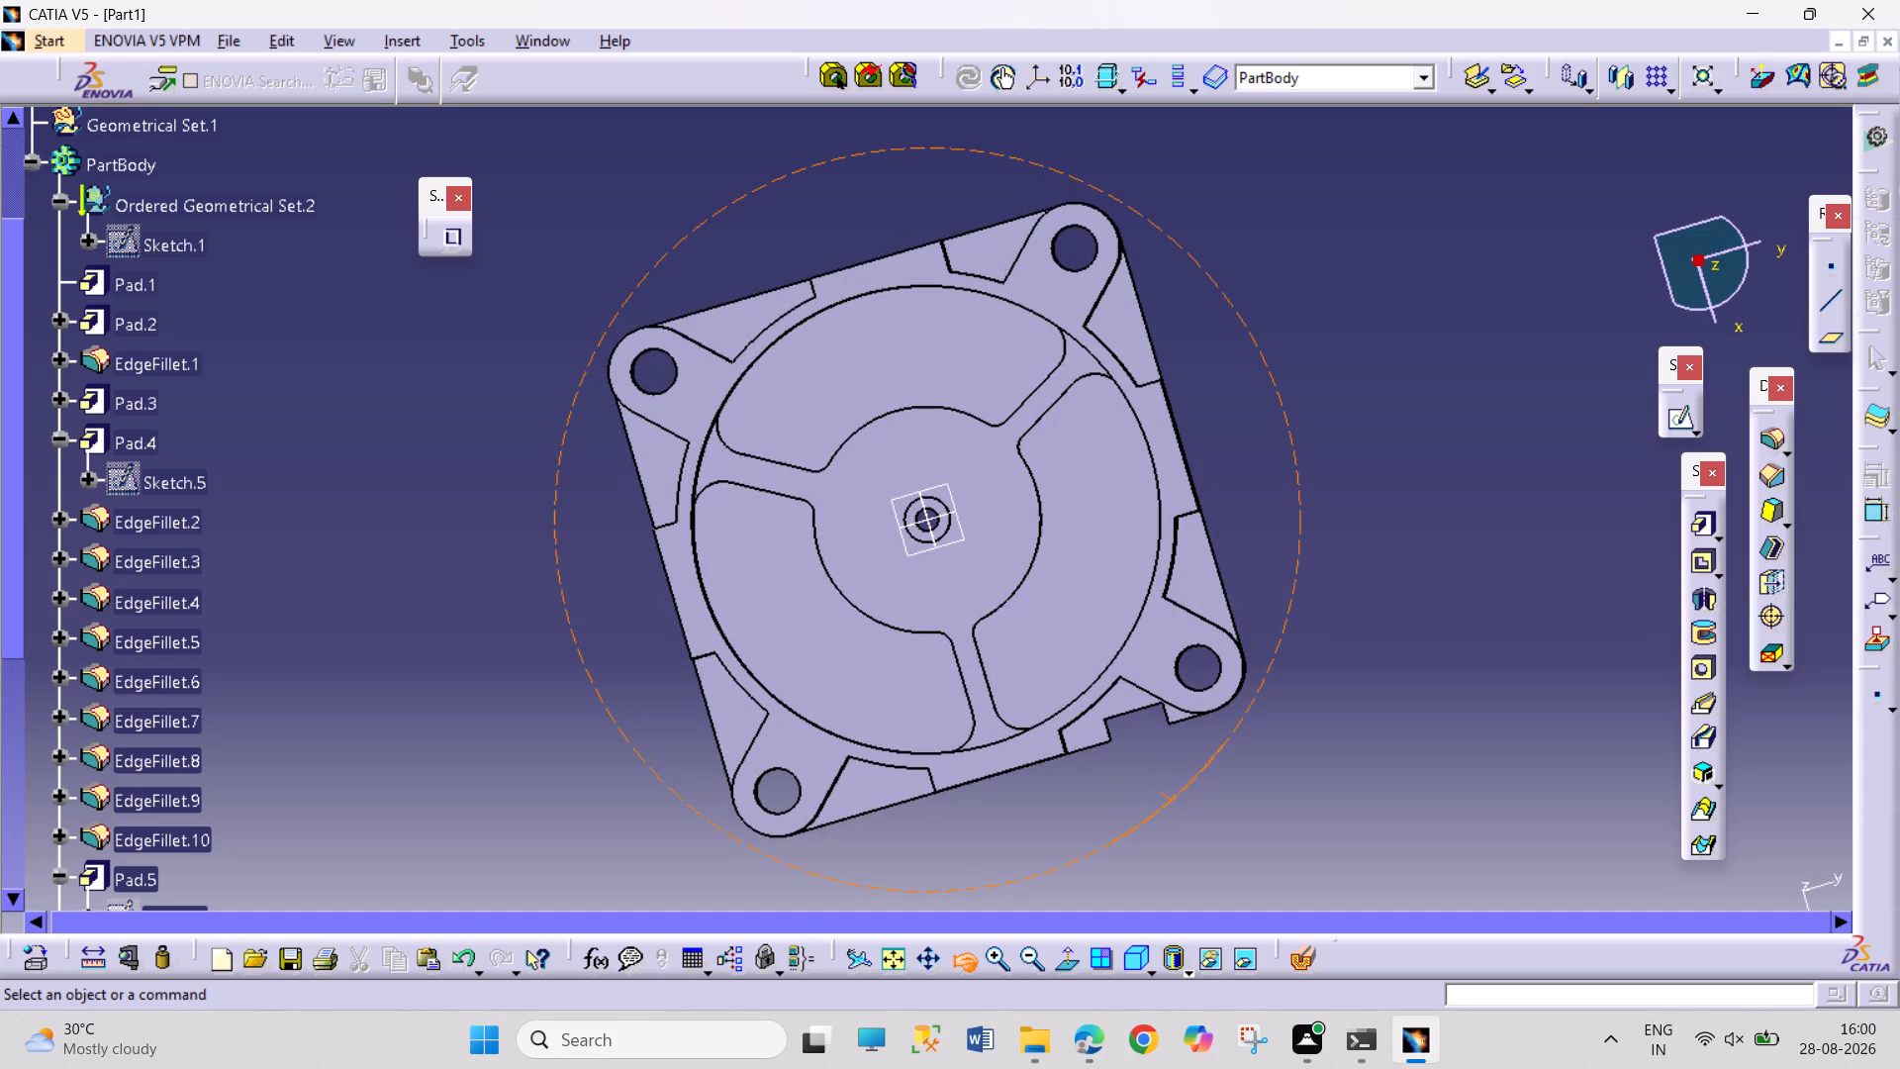
# Delete Pocket.3 from the part body together with all its children and aggregated elements.
pyautogui.moveTo(1161, 793); pyautogui.dragTo(1182, 657)
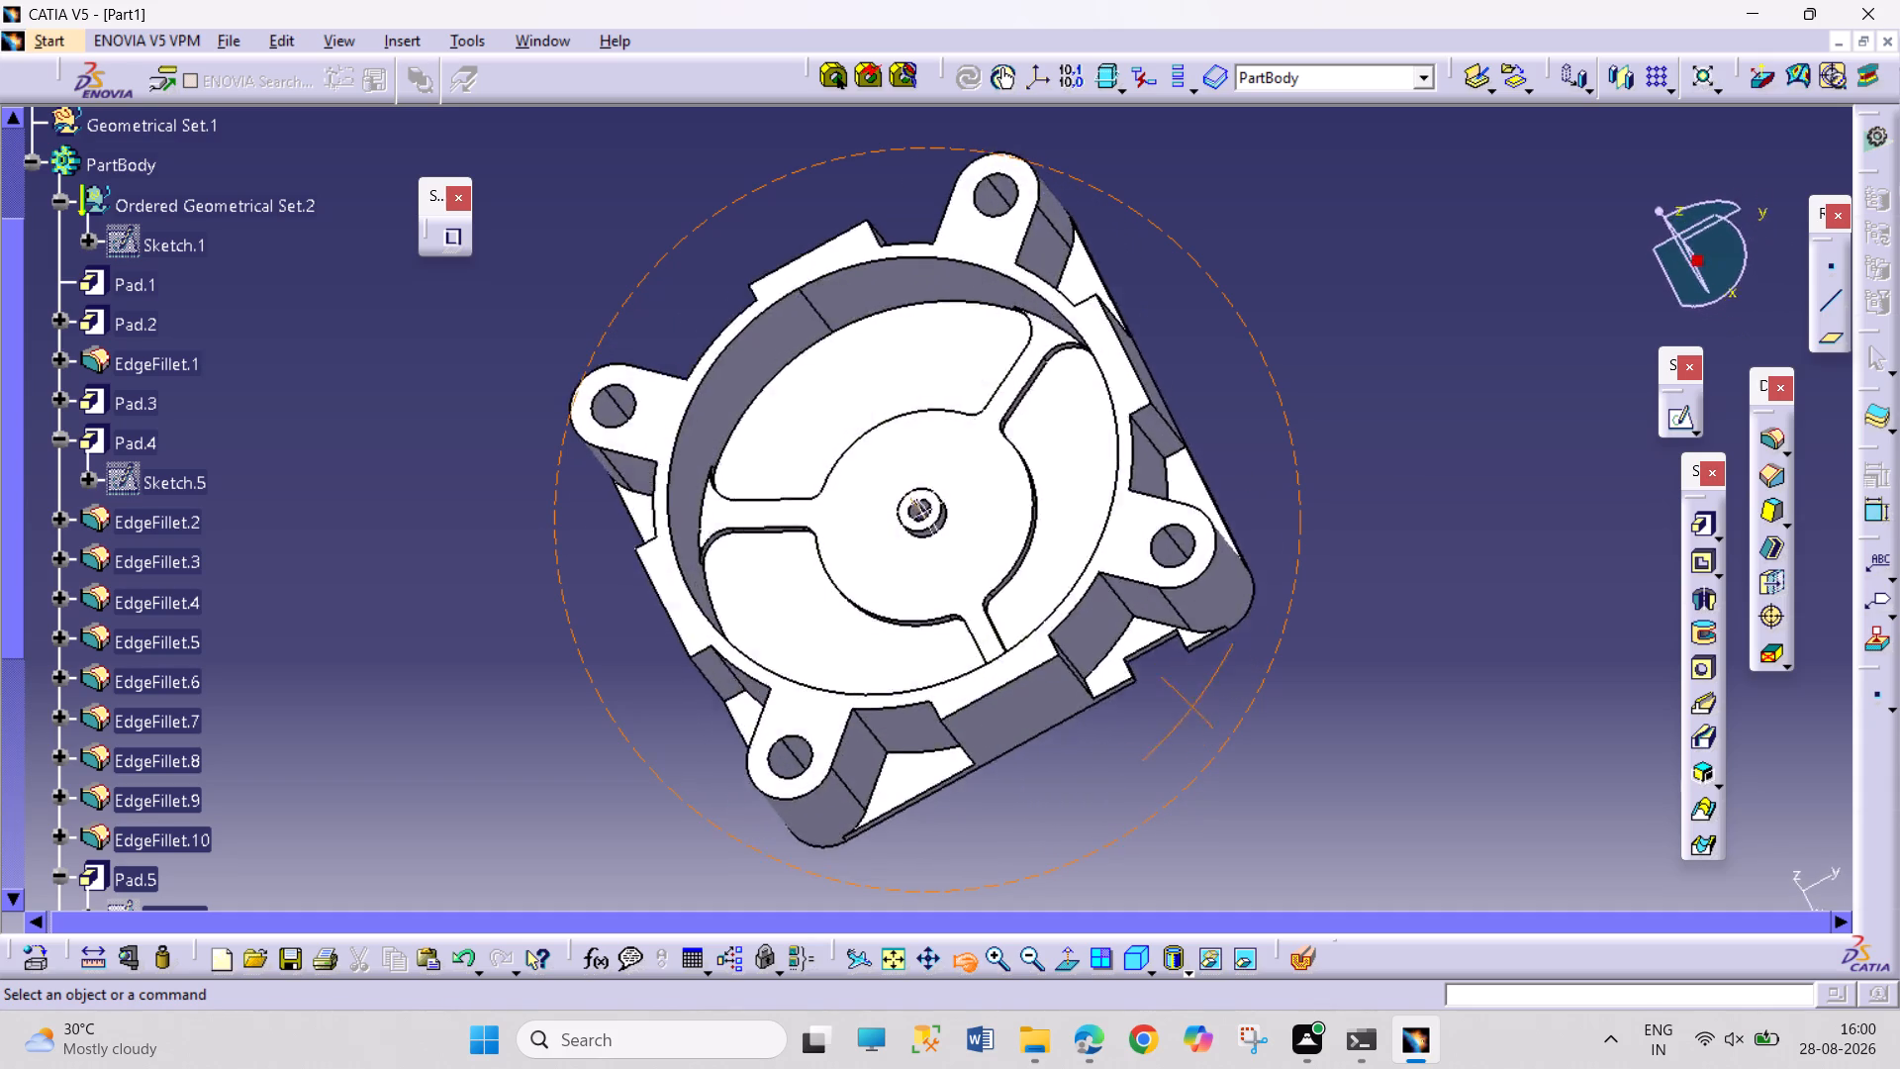
pyautogui.moveTo(1182, 657); pyautogui.dragTo(1195, 330)
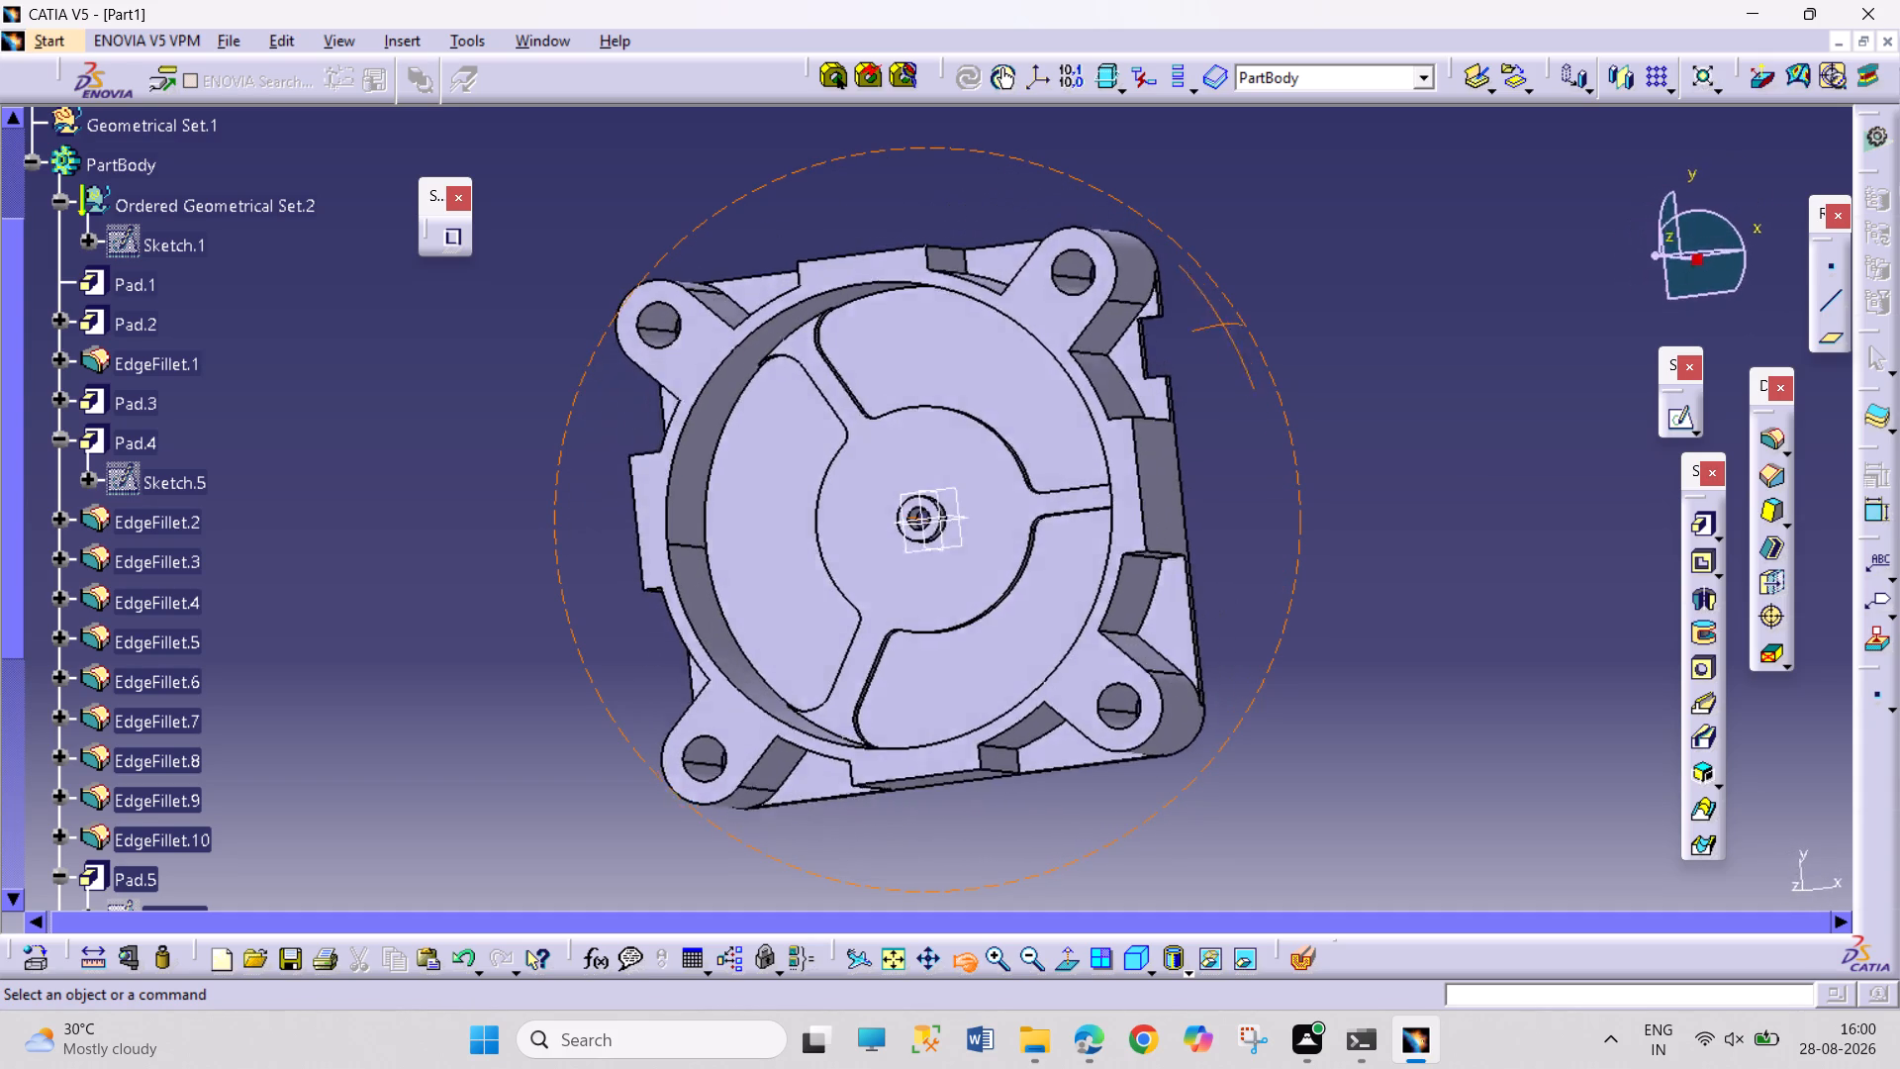
pyautogui.moveTo(1195, 330); pyautogui.dragTo(1184, 389)
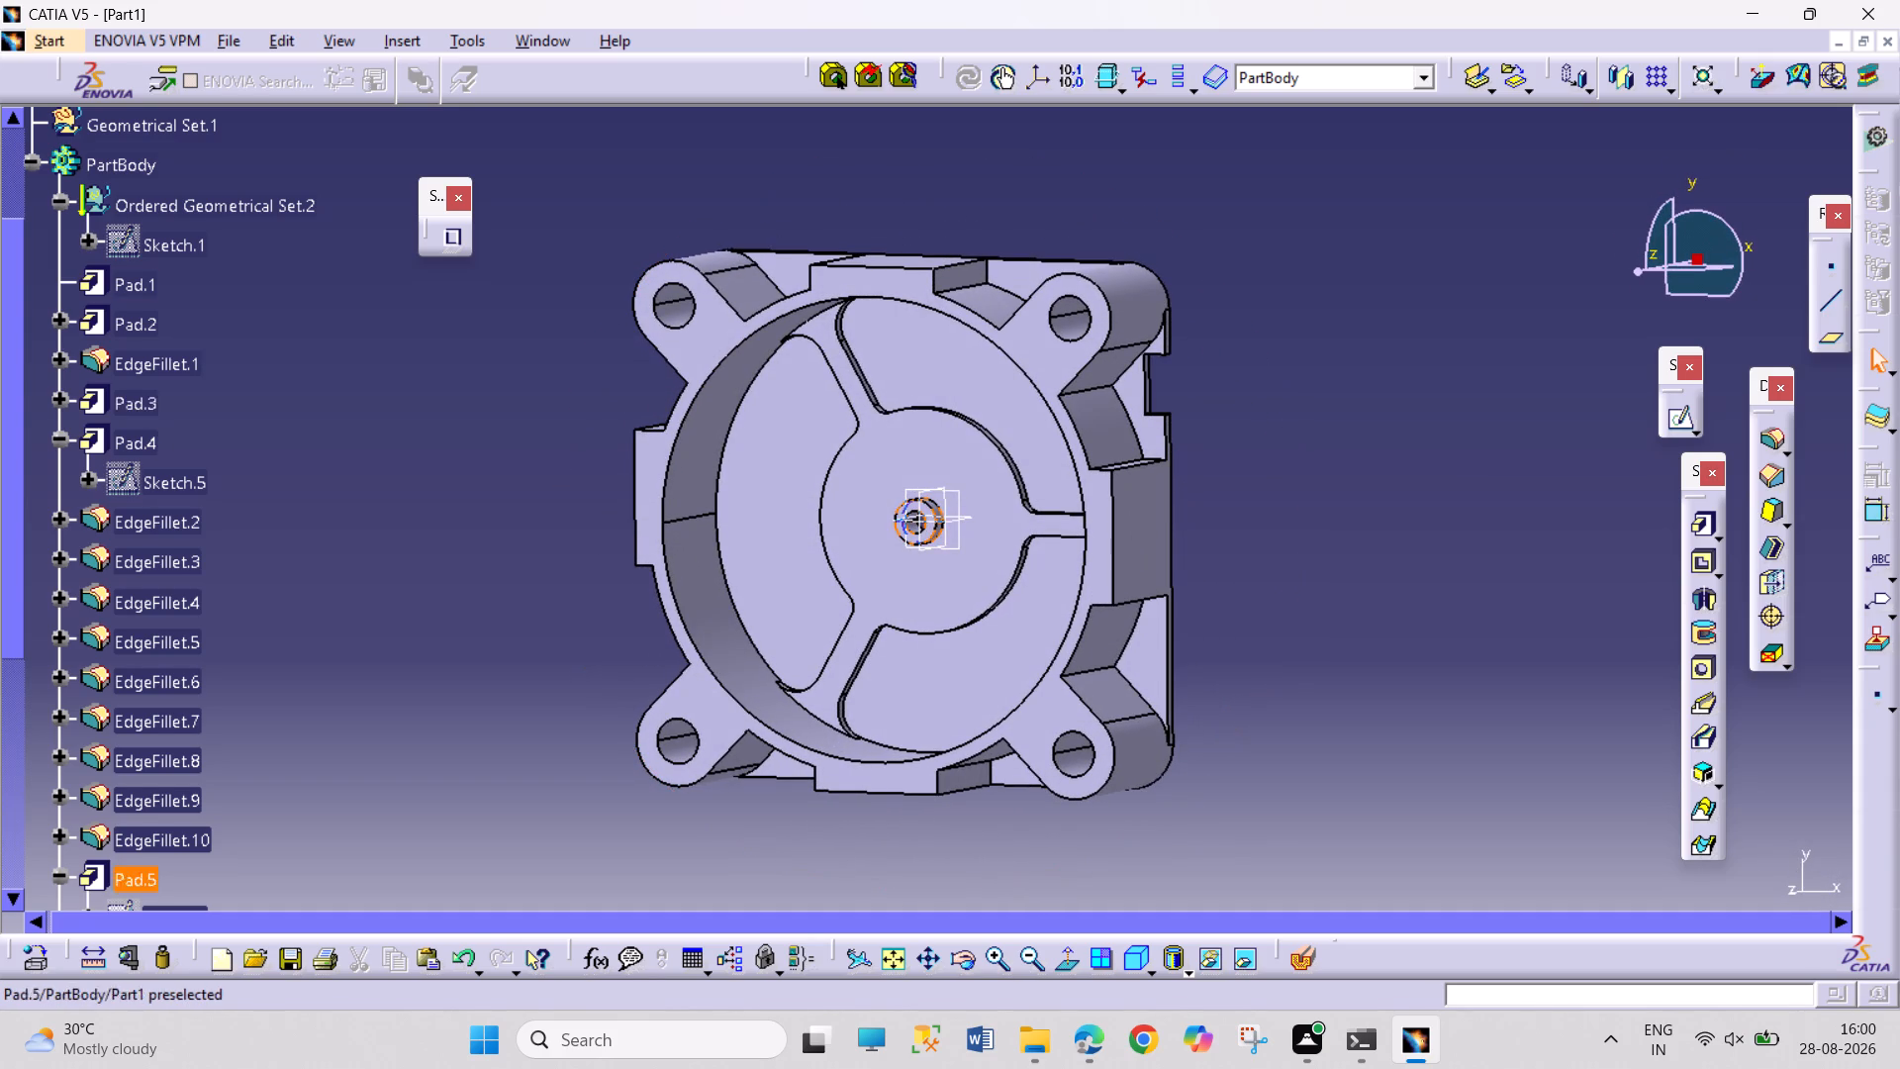
pyautogui.scroll(-8, 137, 856)
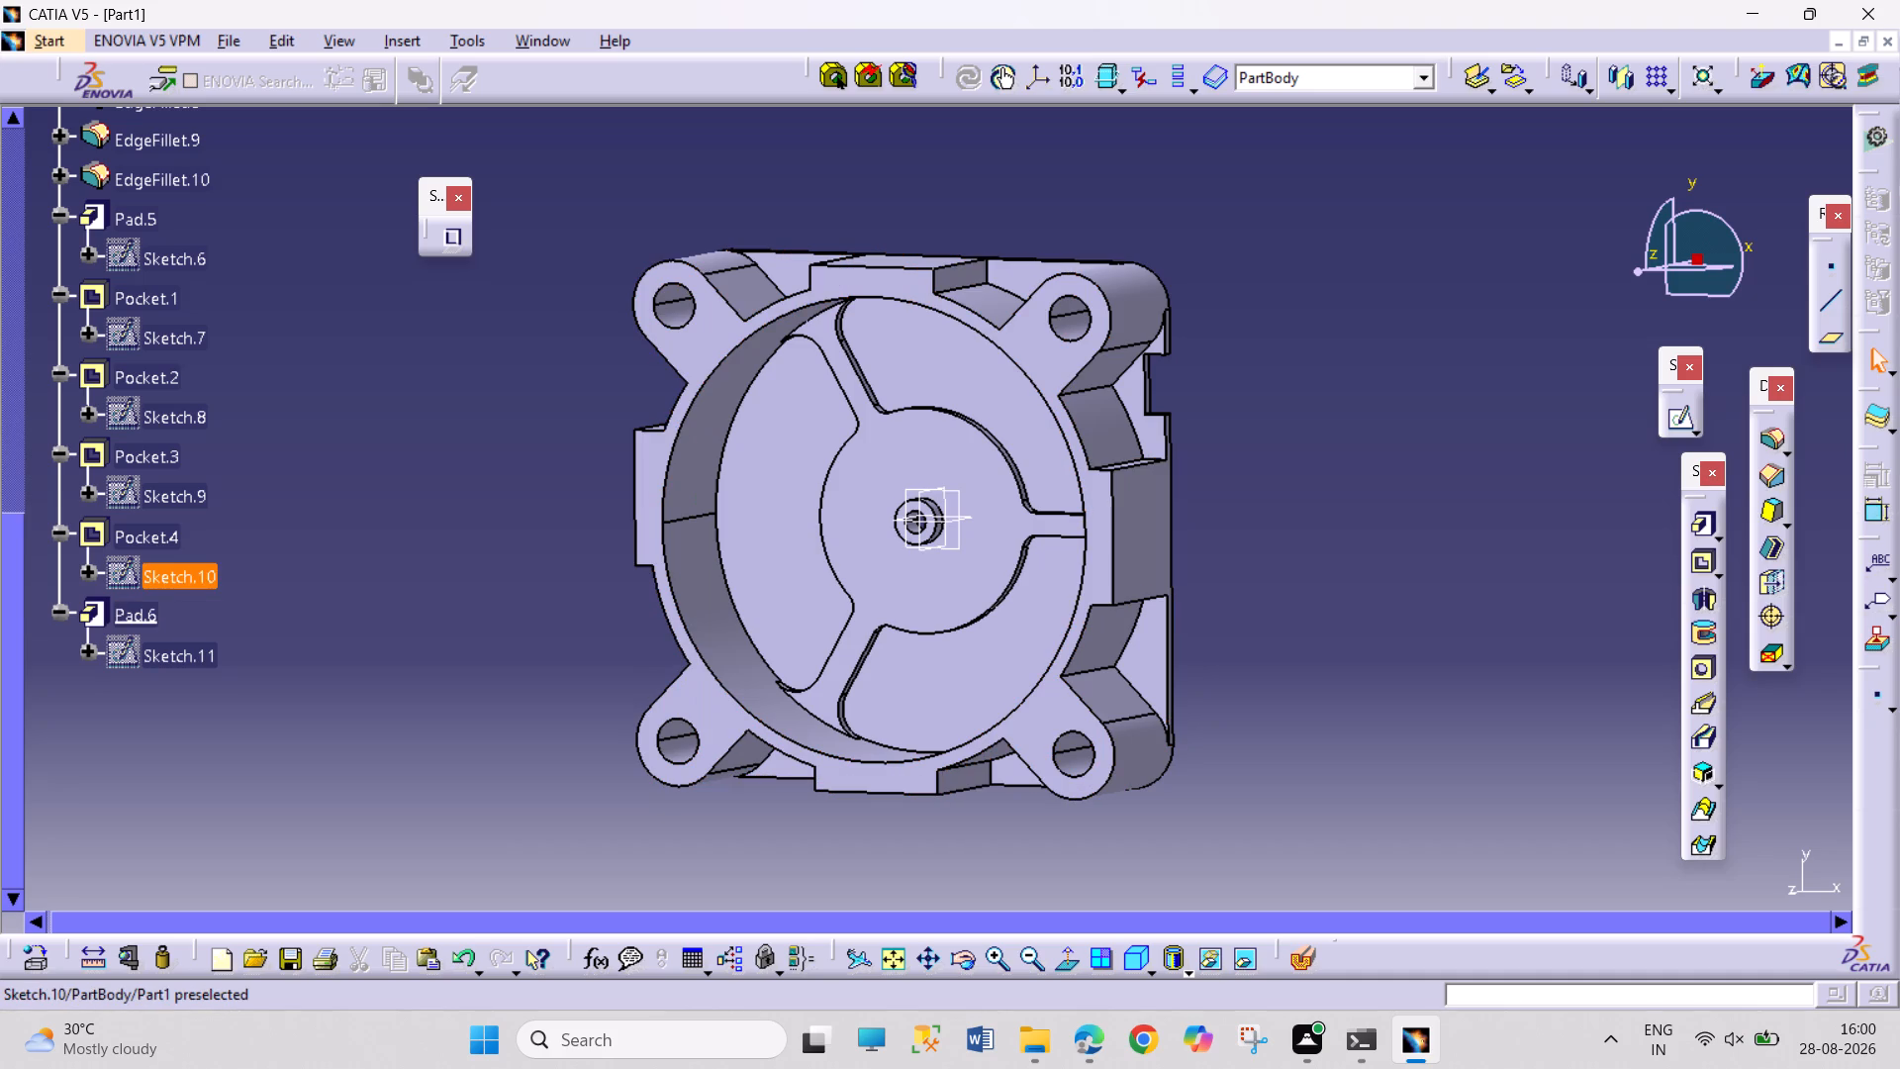
pyautogui.rightClick(110, 454)
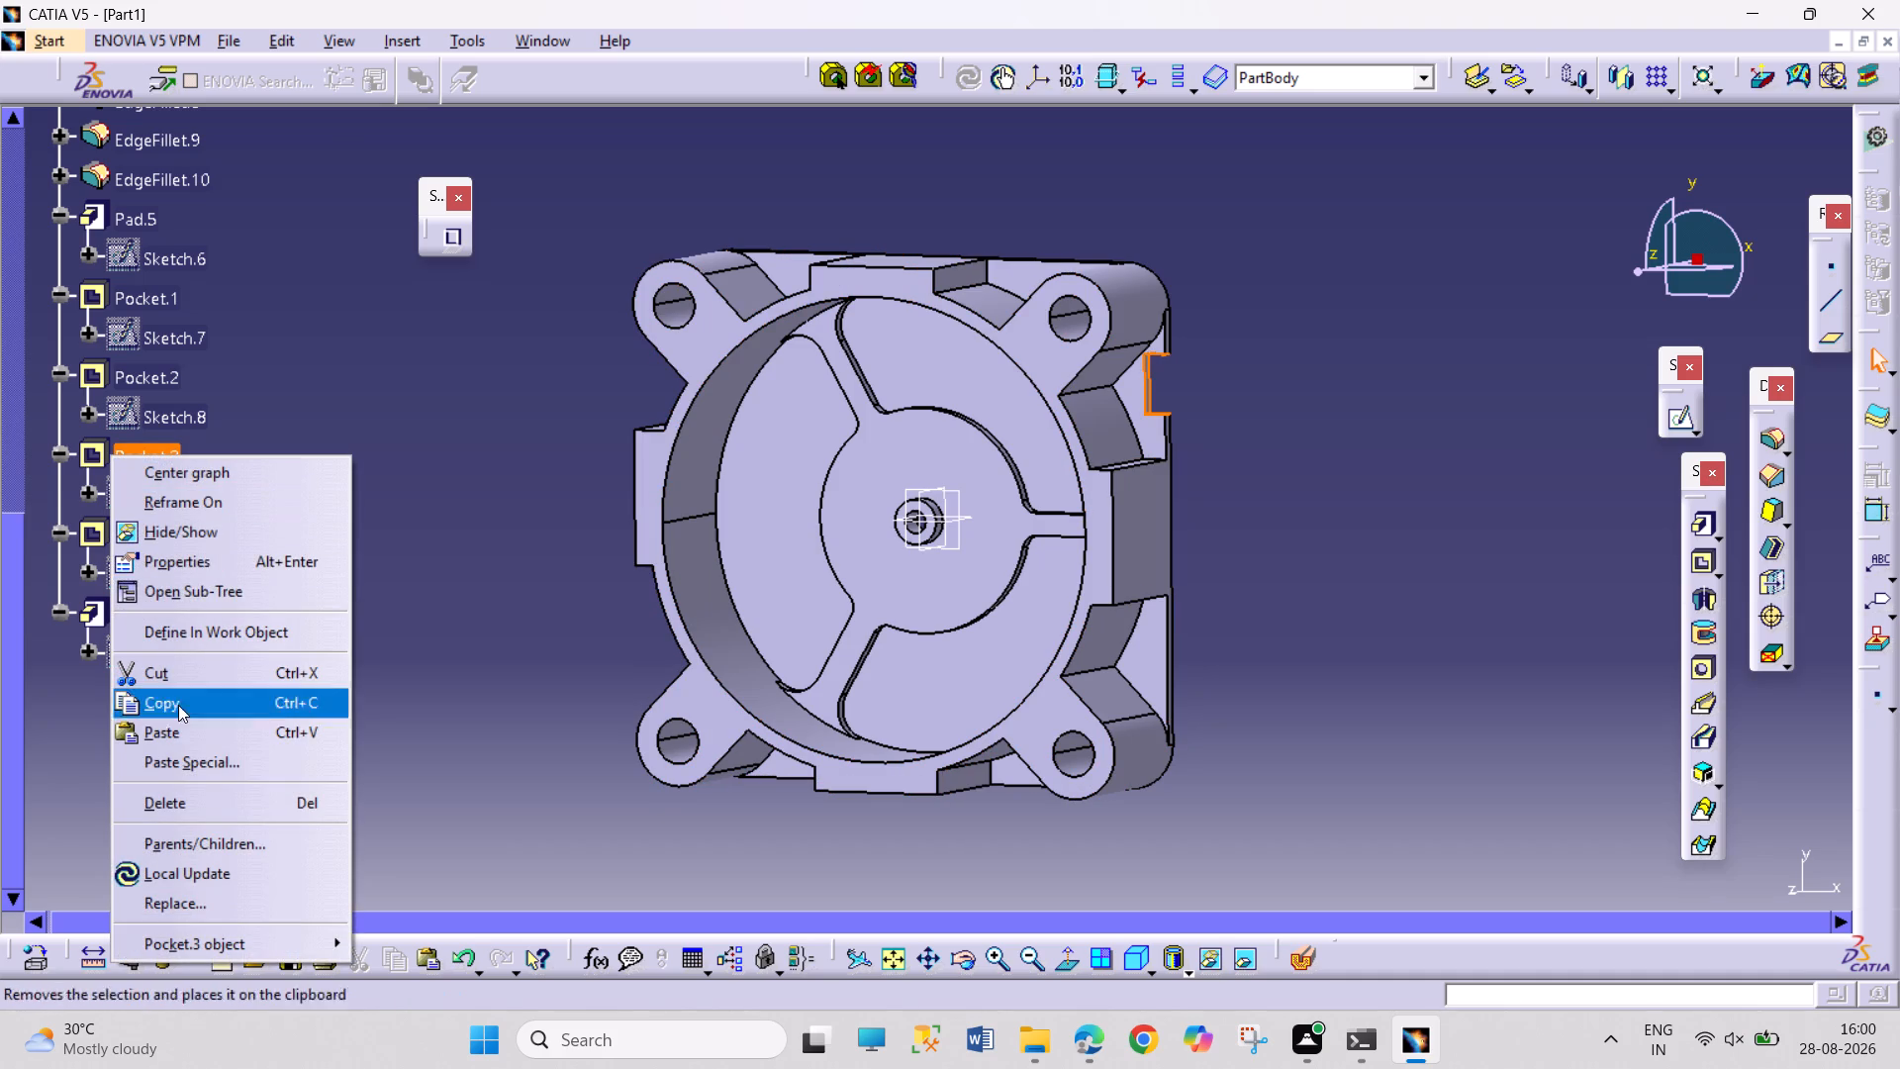
pyautogui.click(197, 801)
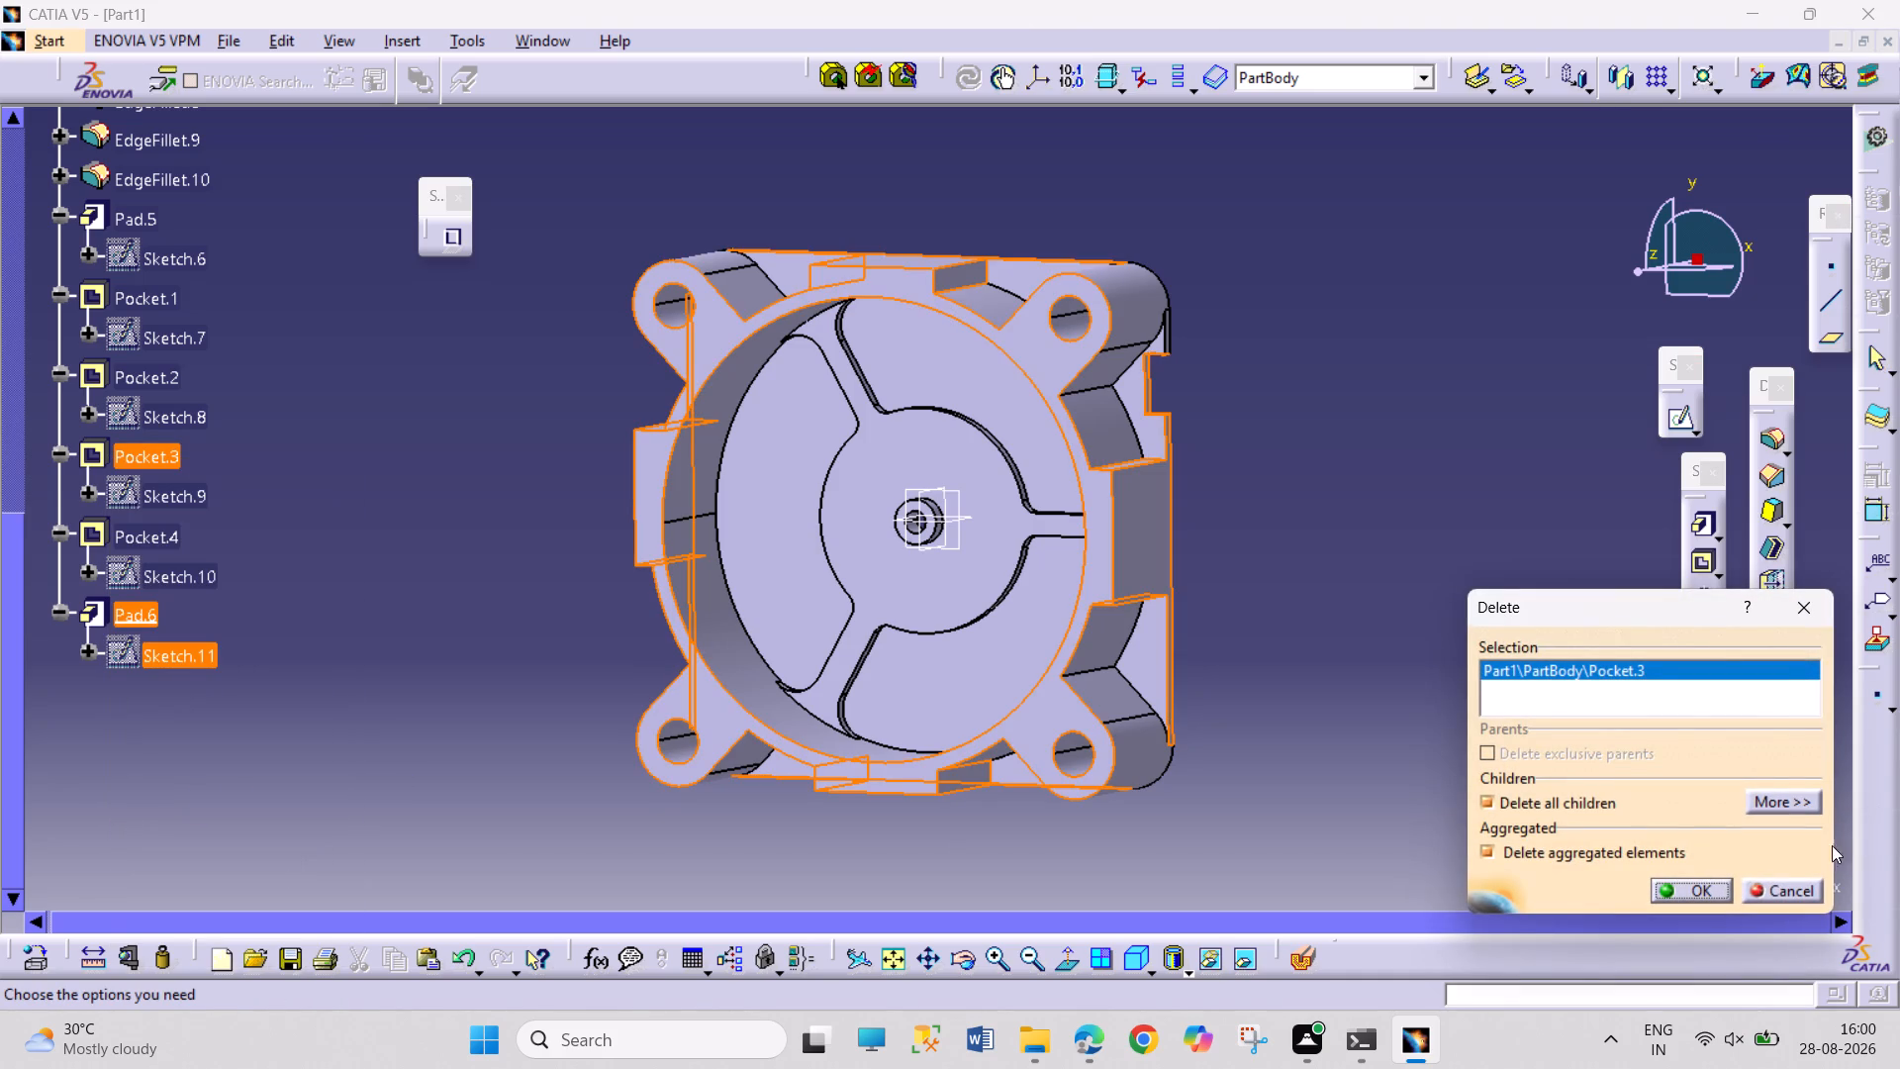
pyautogui.click(1695, 888)
pyautogui.click(1308, 717)
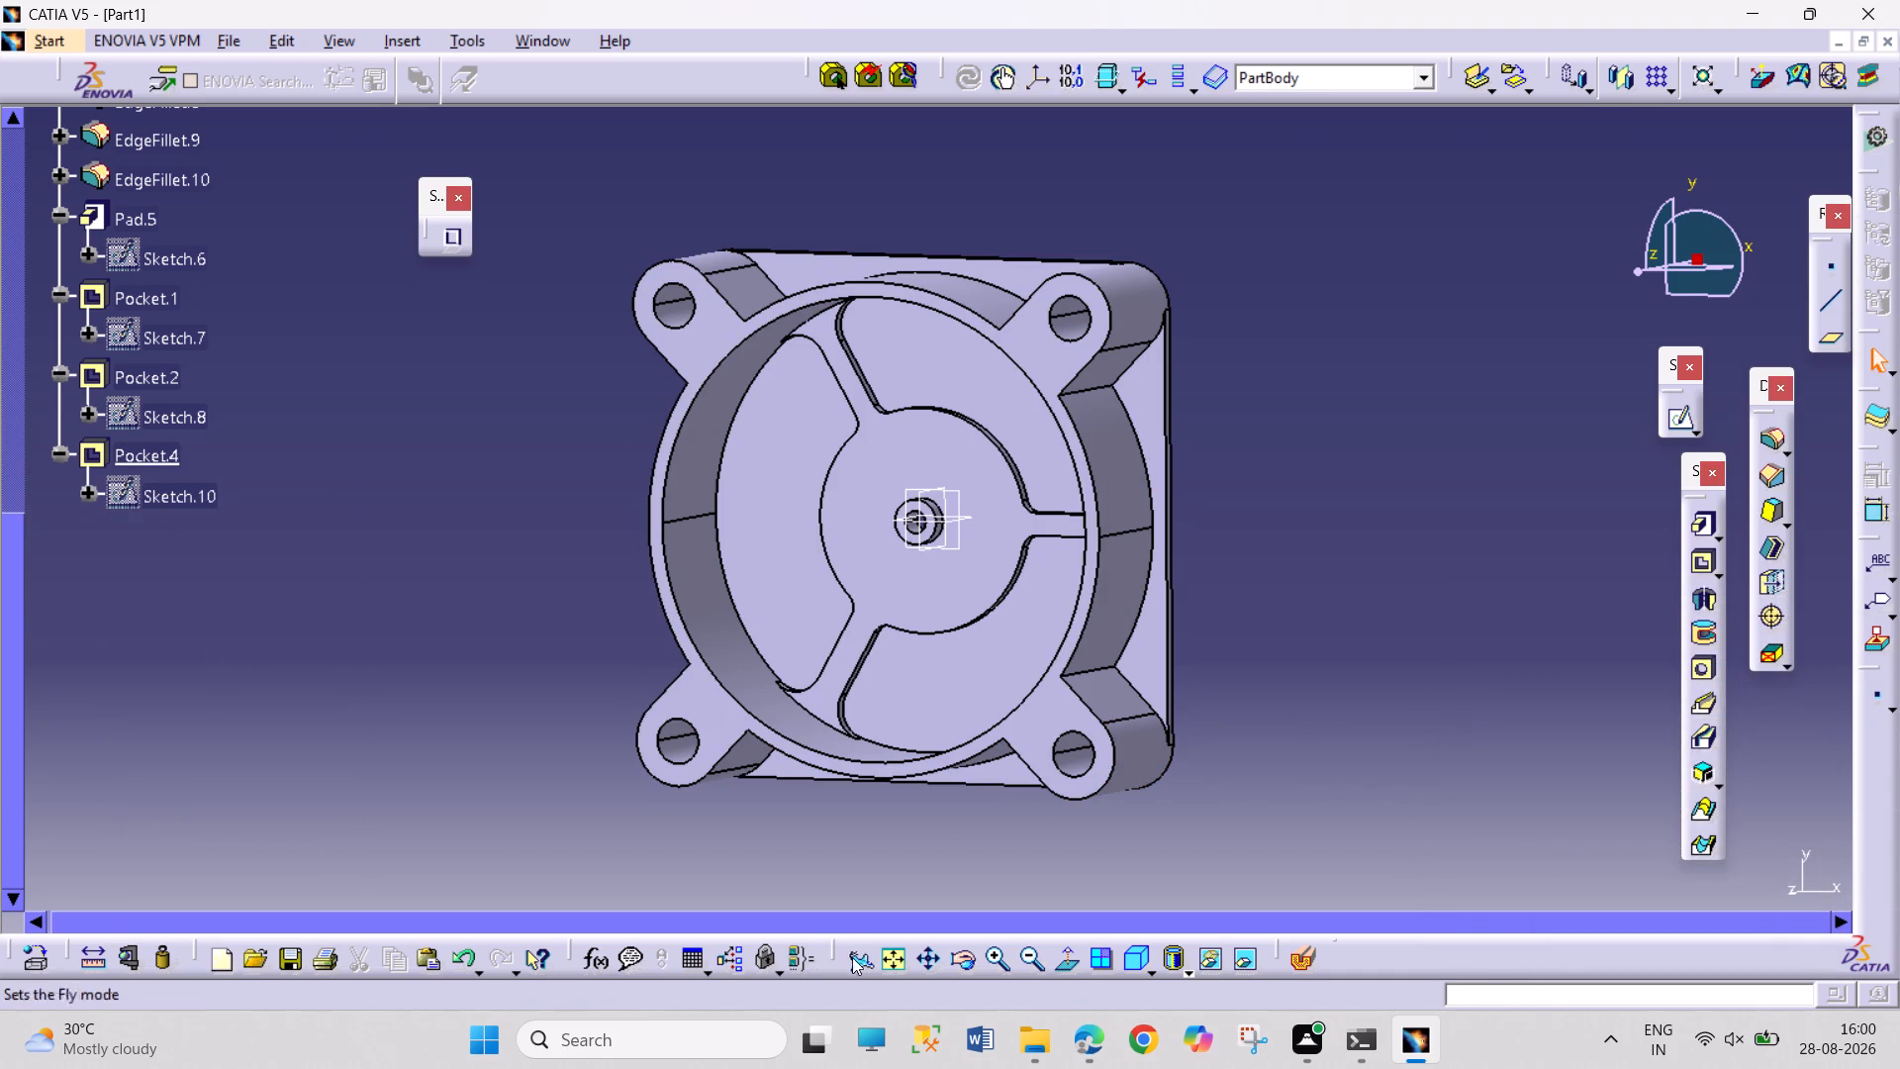
# Examine the housing from several angles and compare its ribs with Auxiliary view C in the PDF drawing in Microsoft Edge.
pyautogui.click(960, 961)
pyautogui.moveTo(902, 835); pyautogui.dragTo(997, 722)
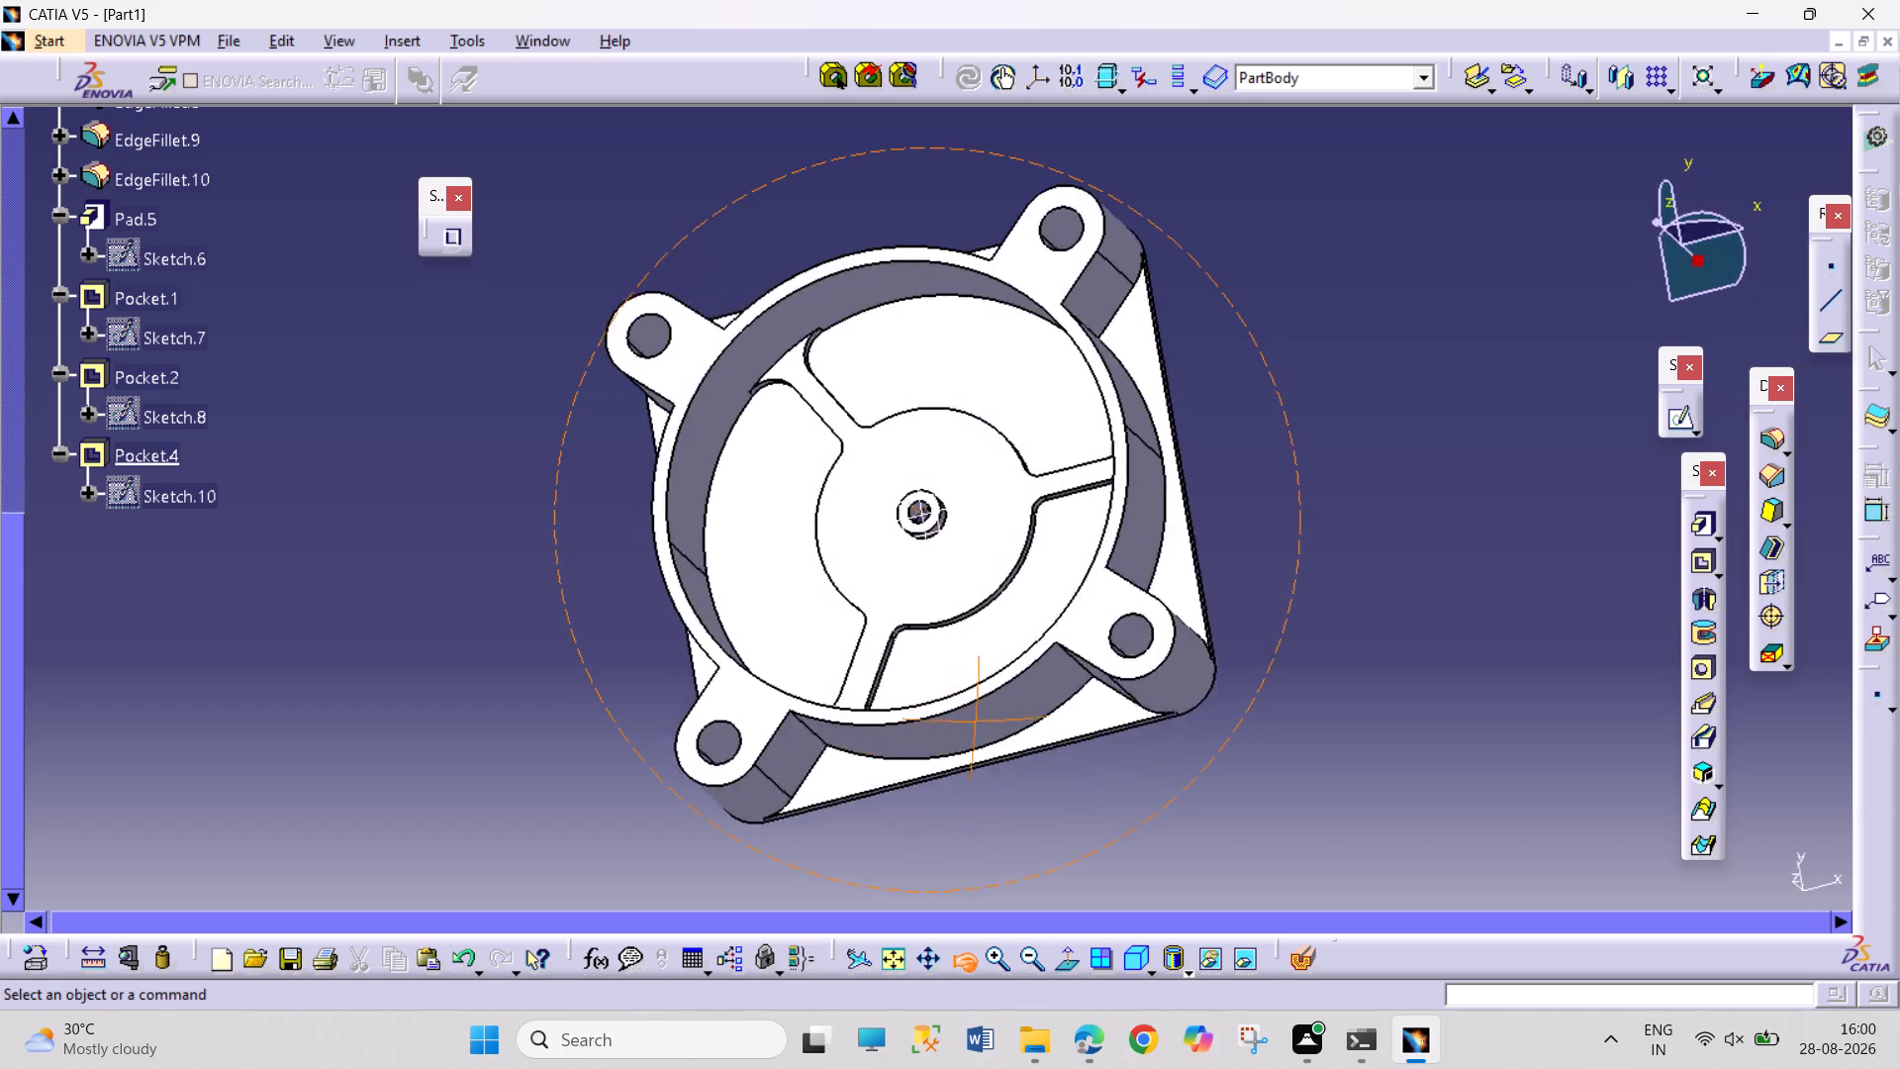
pyautogui.moveTo(997, 722); pyautogui.dragTo(990, 739)
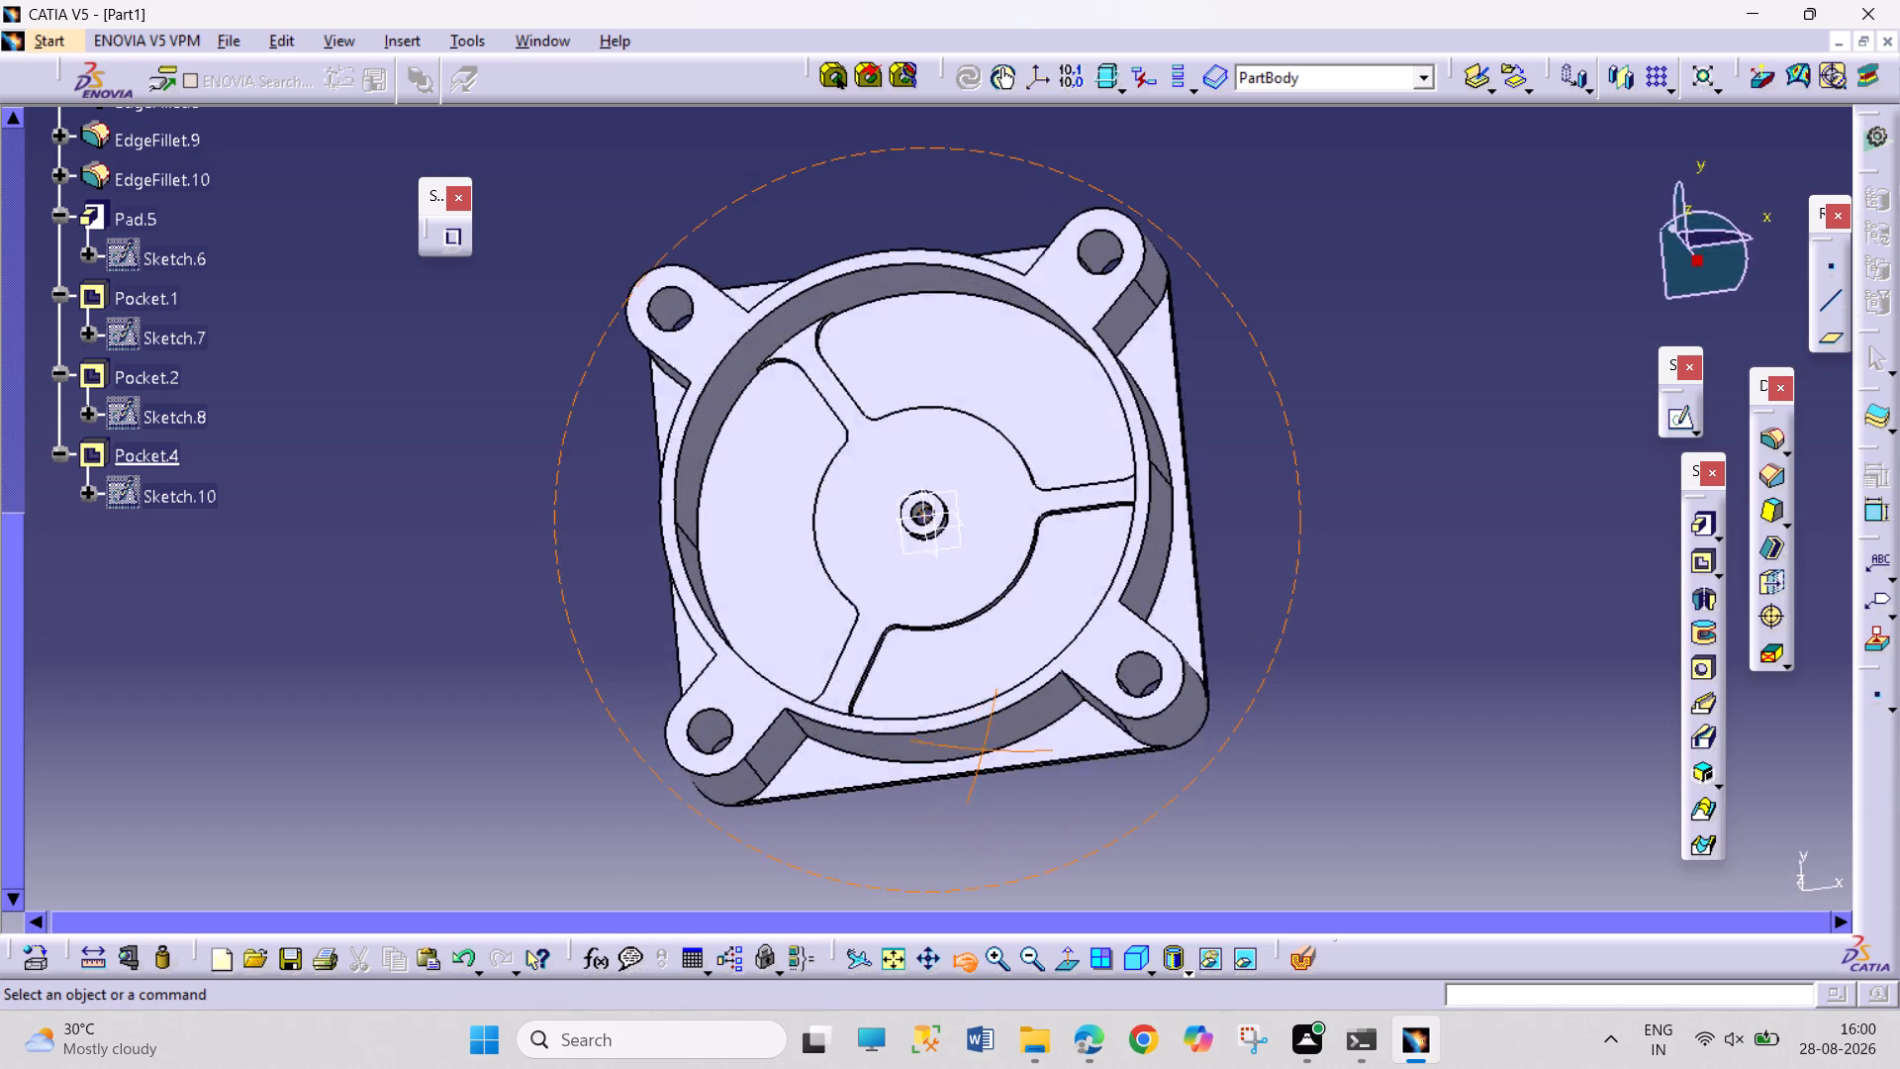
pyautogui.moveTo(990, 739); pyautogui.dragTo(1058, 825)
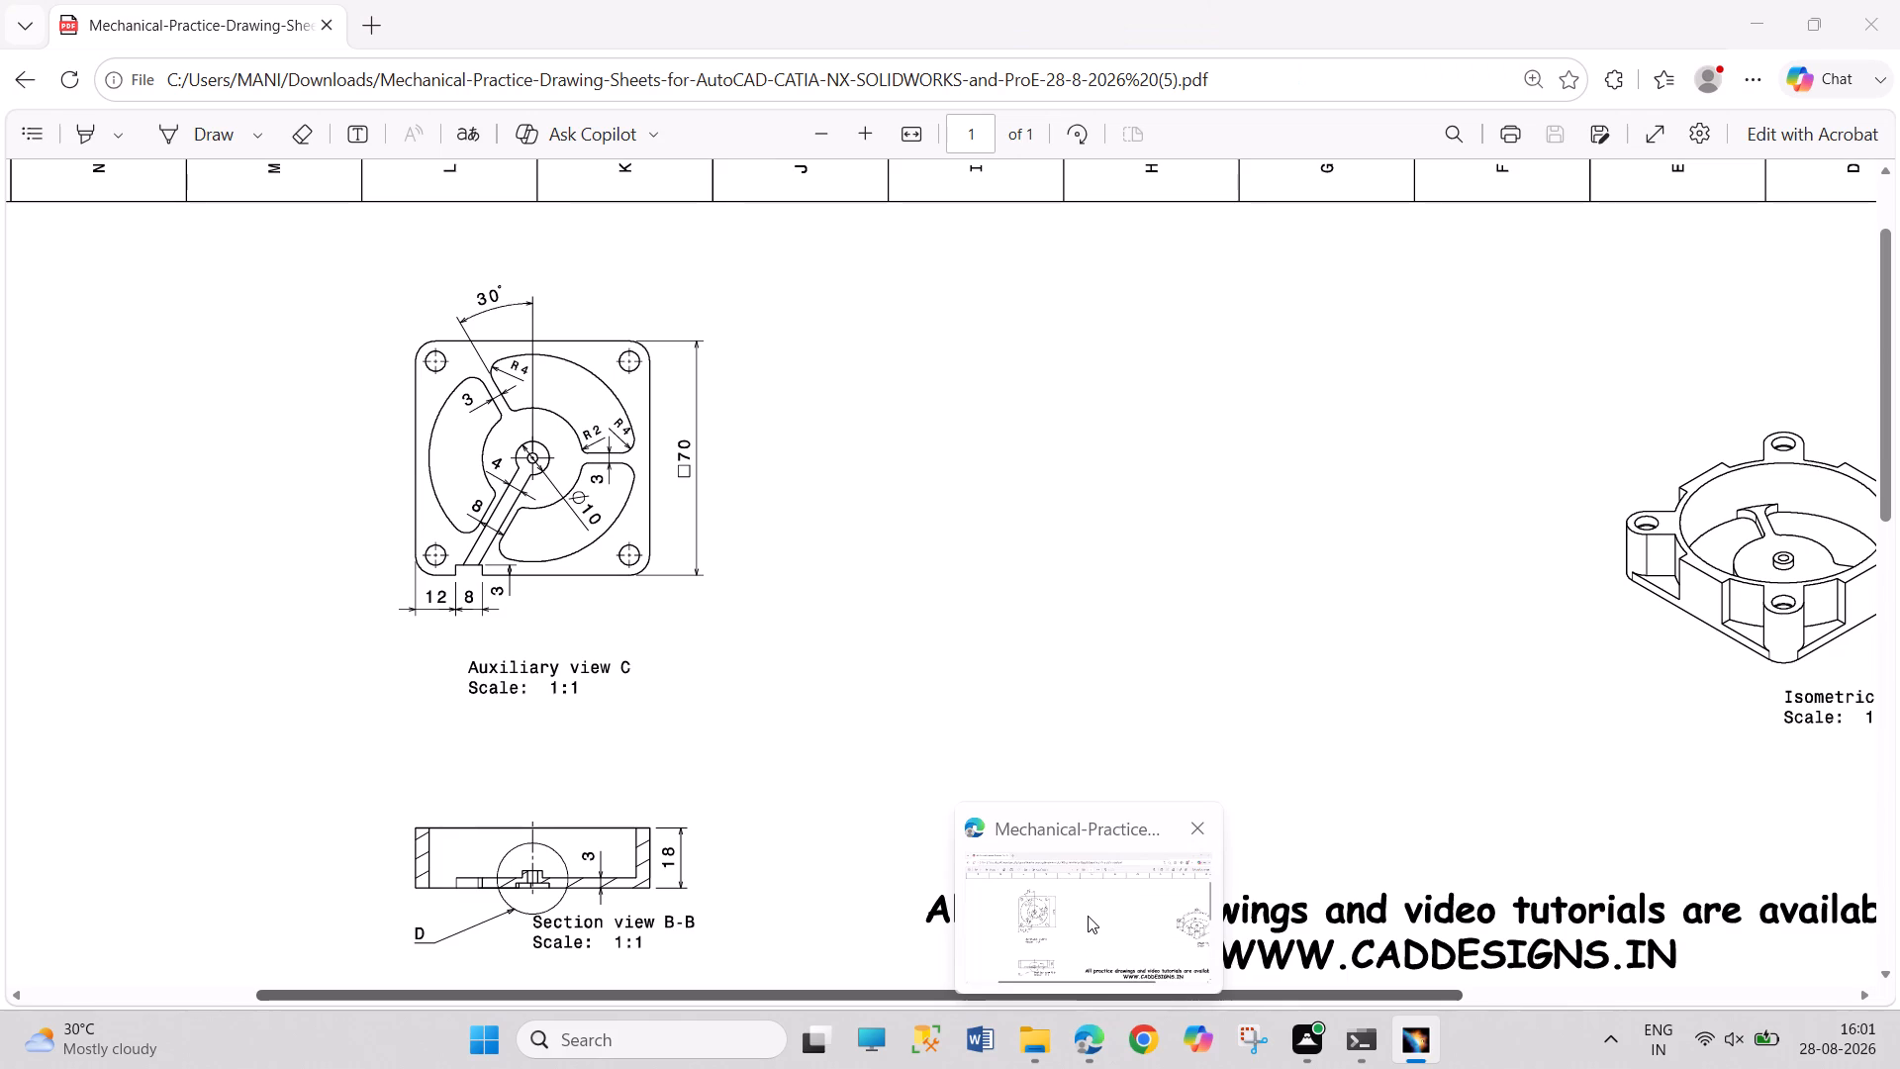
pyautogui.click(1088, 916)
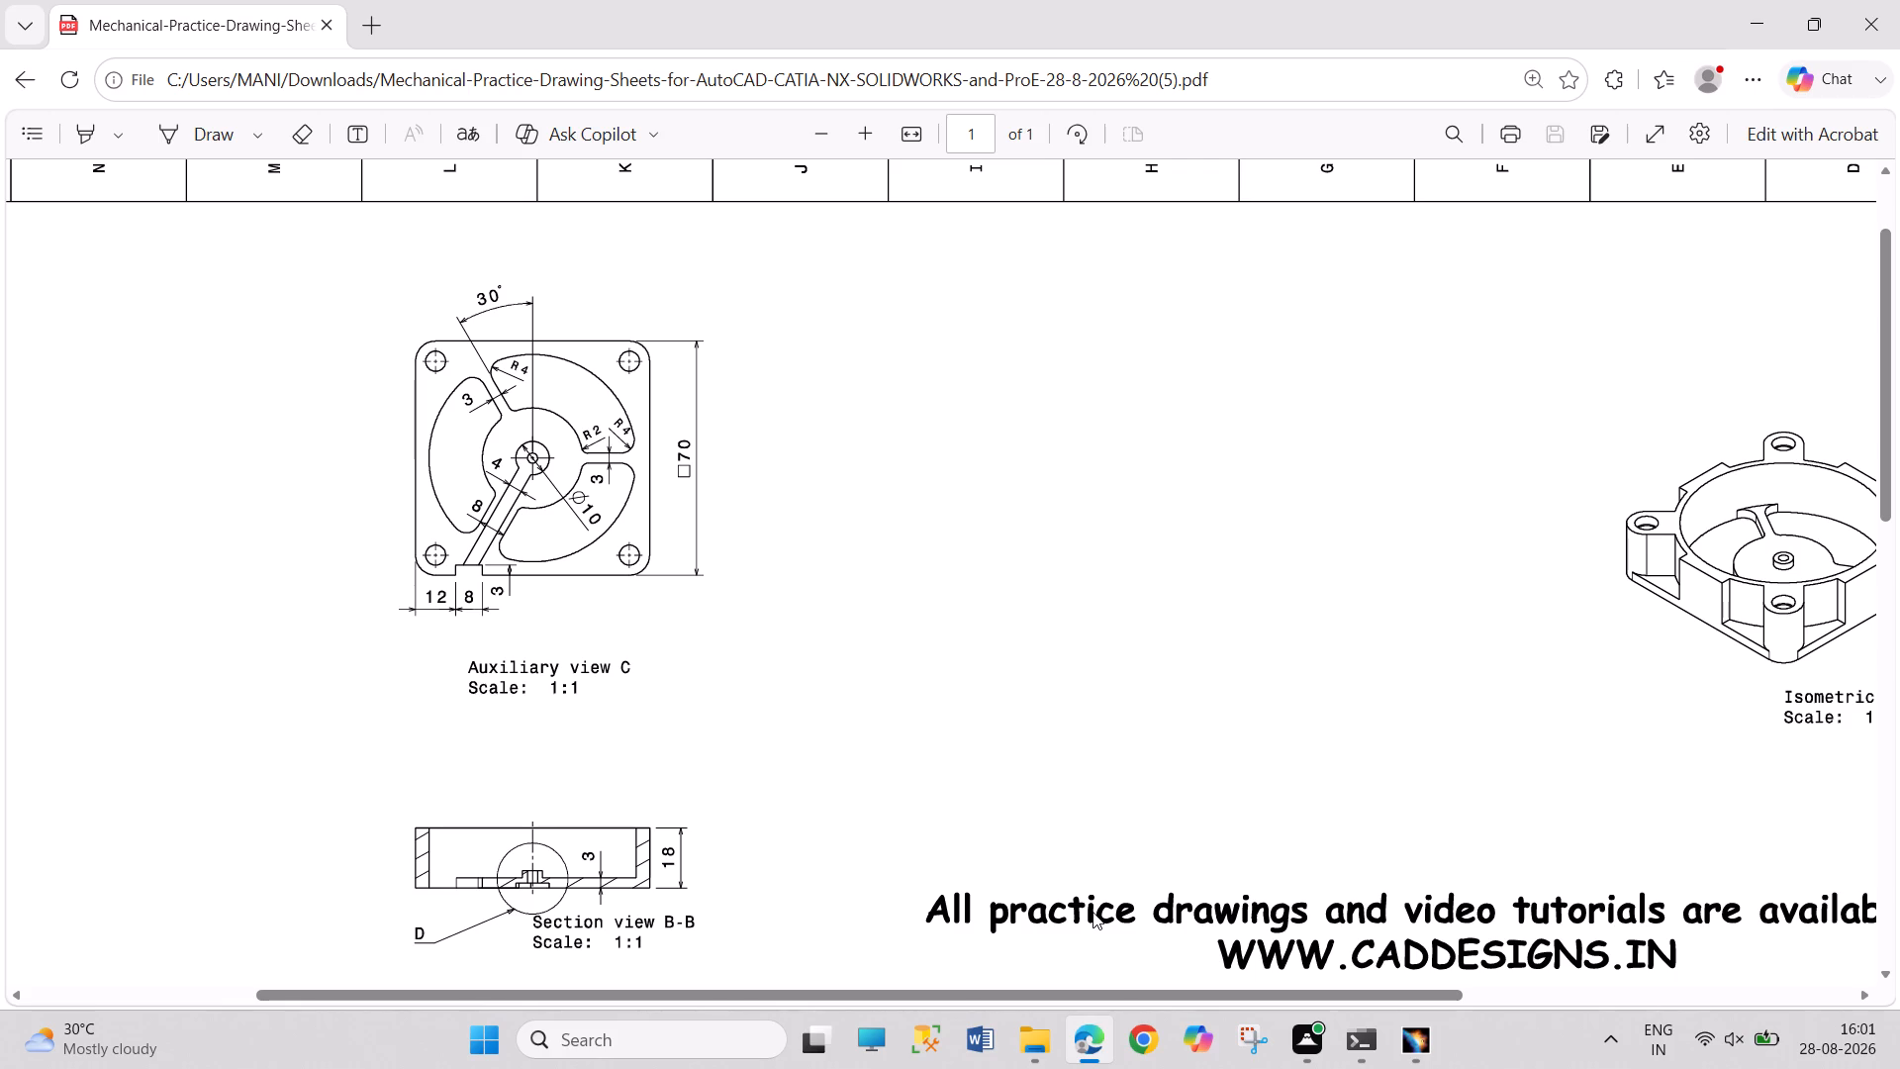
pyautogui.click(1393, 1033)
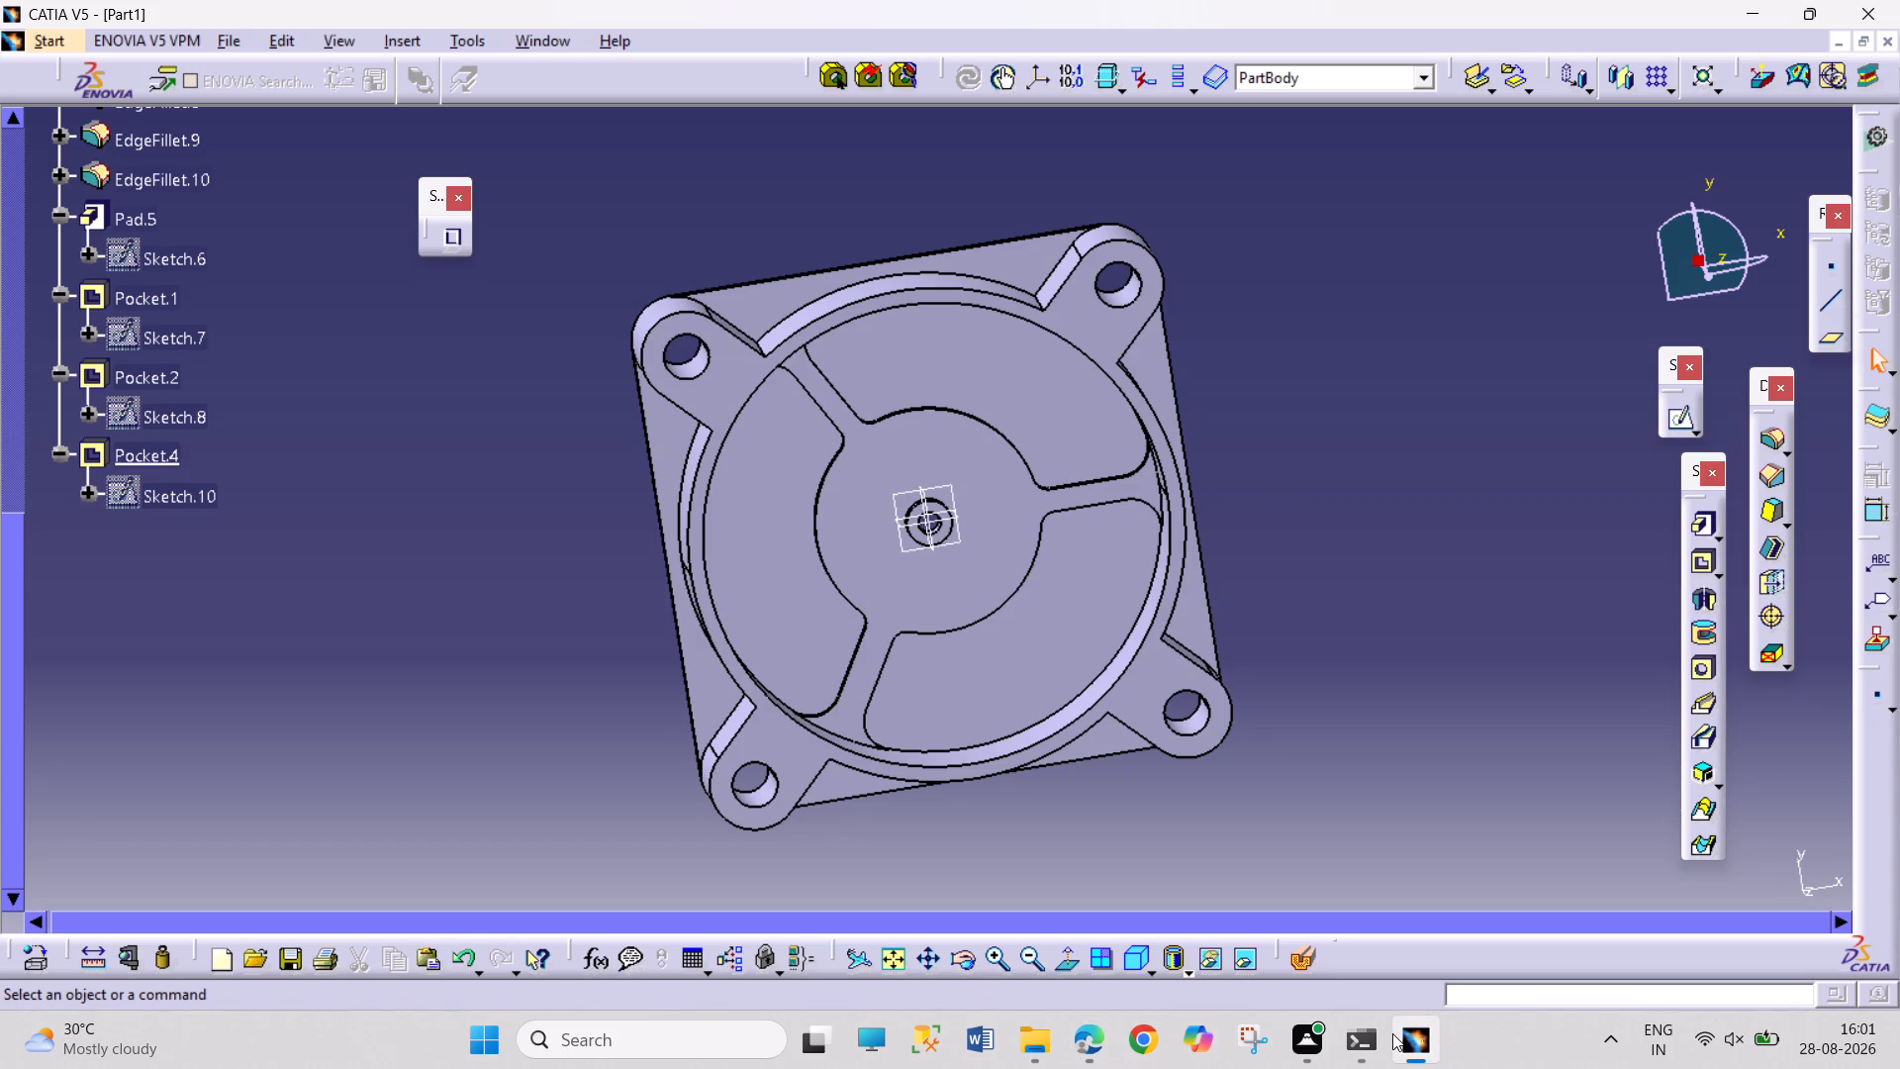
pyautogui.click(1100, 1045)
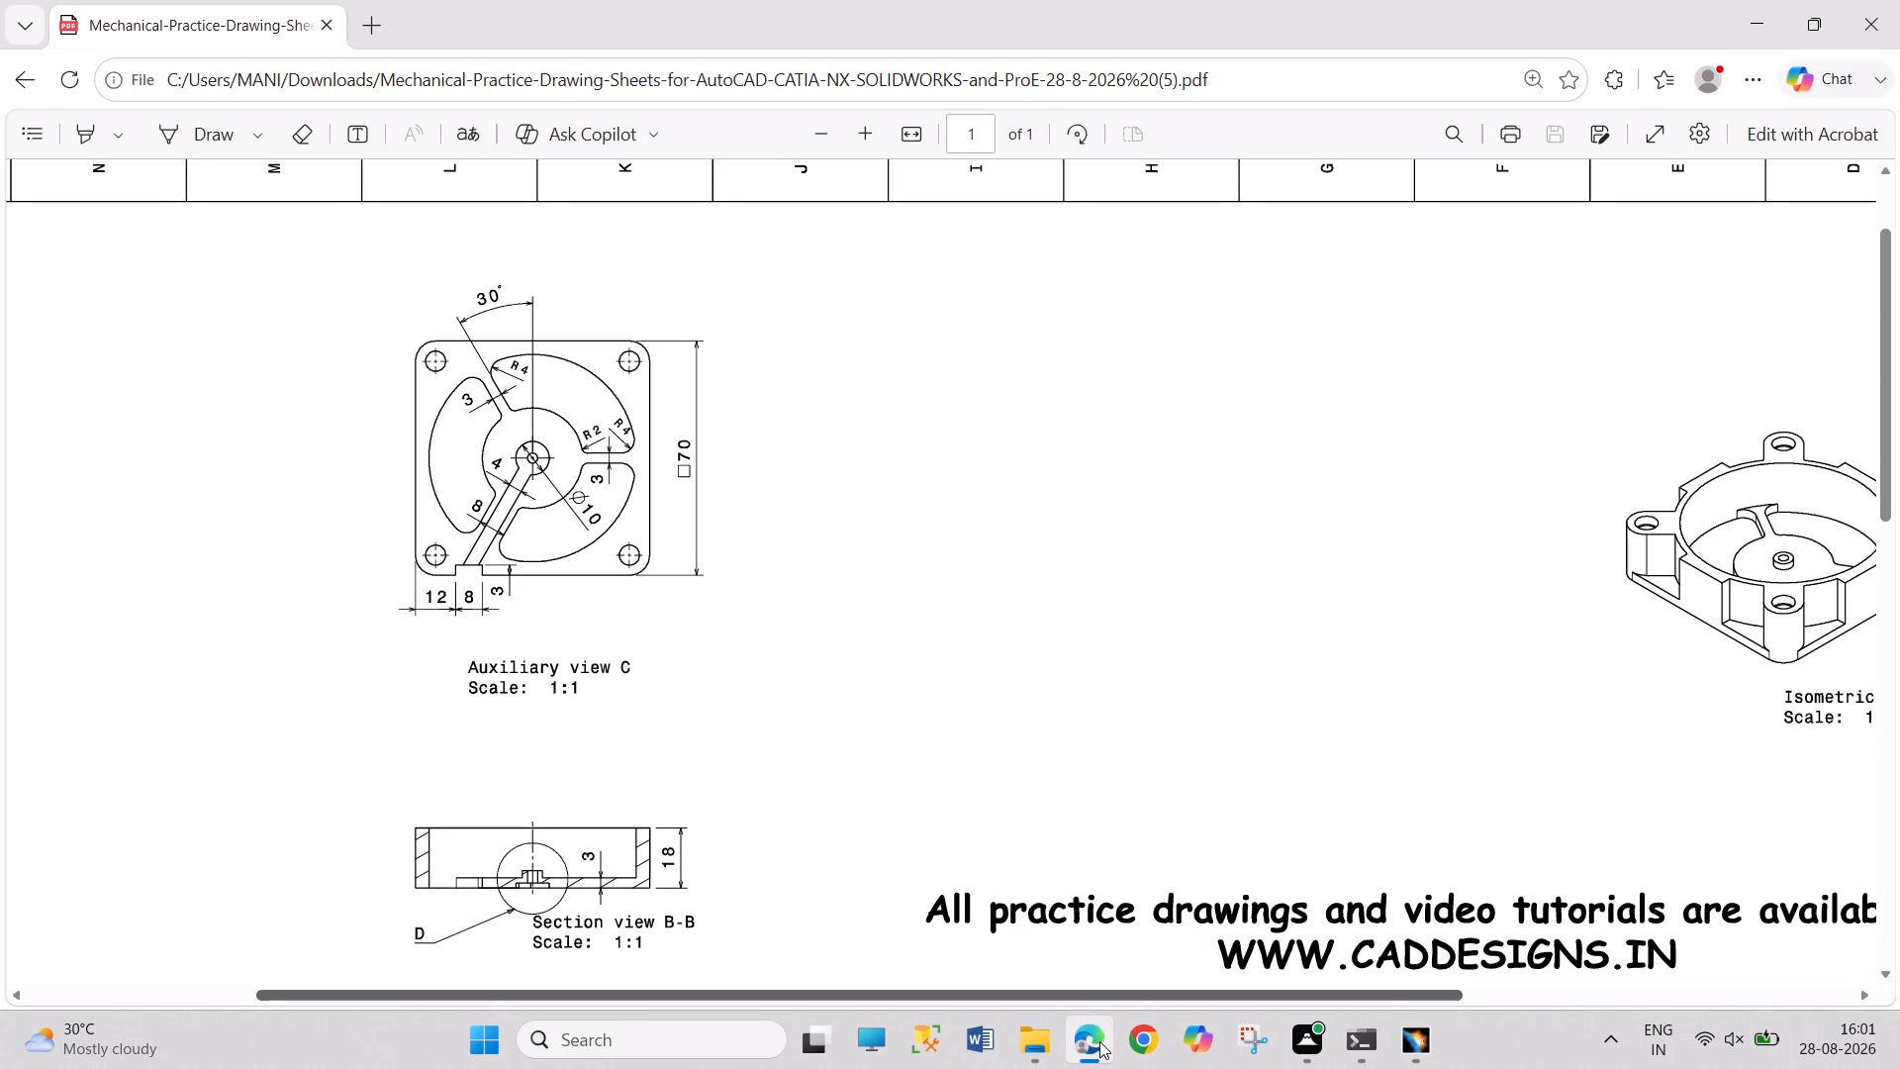
pyautogui.click(1397, 1034)
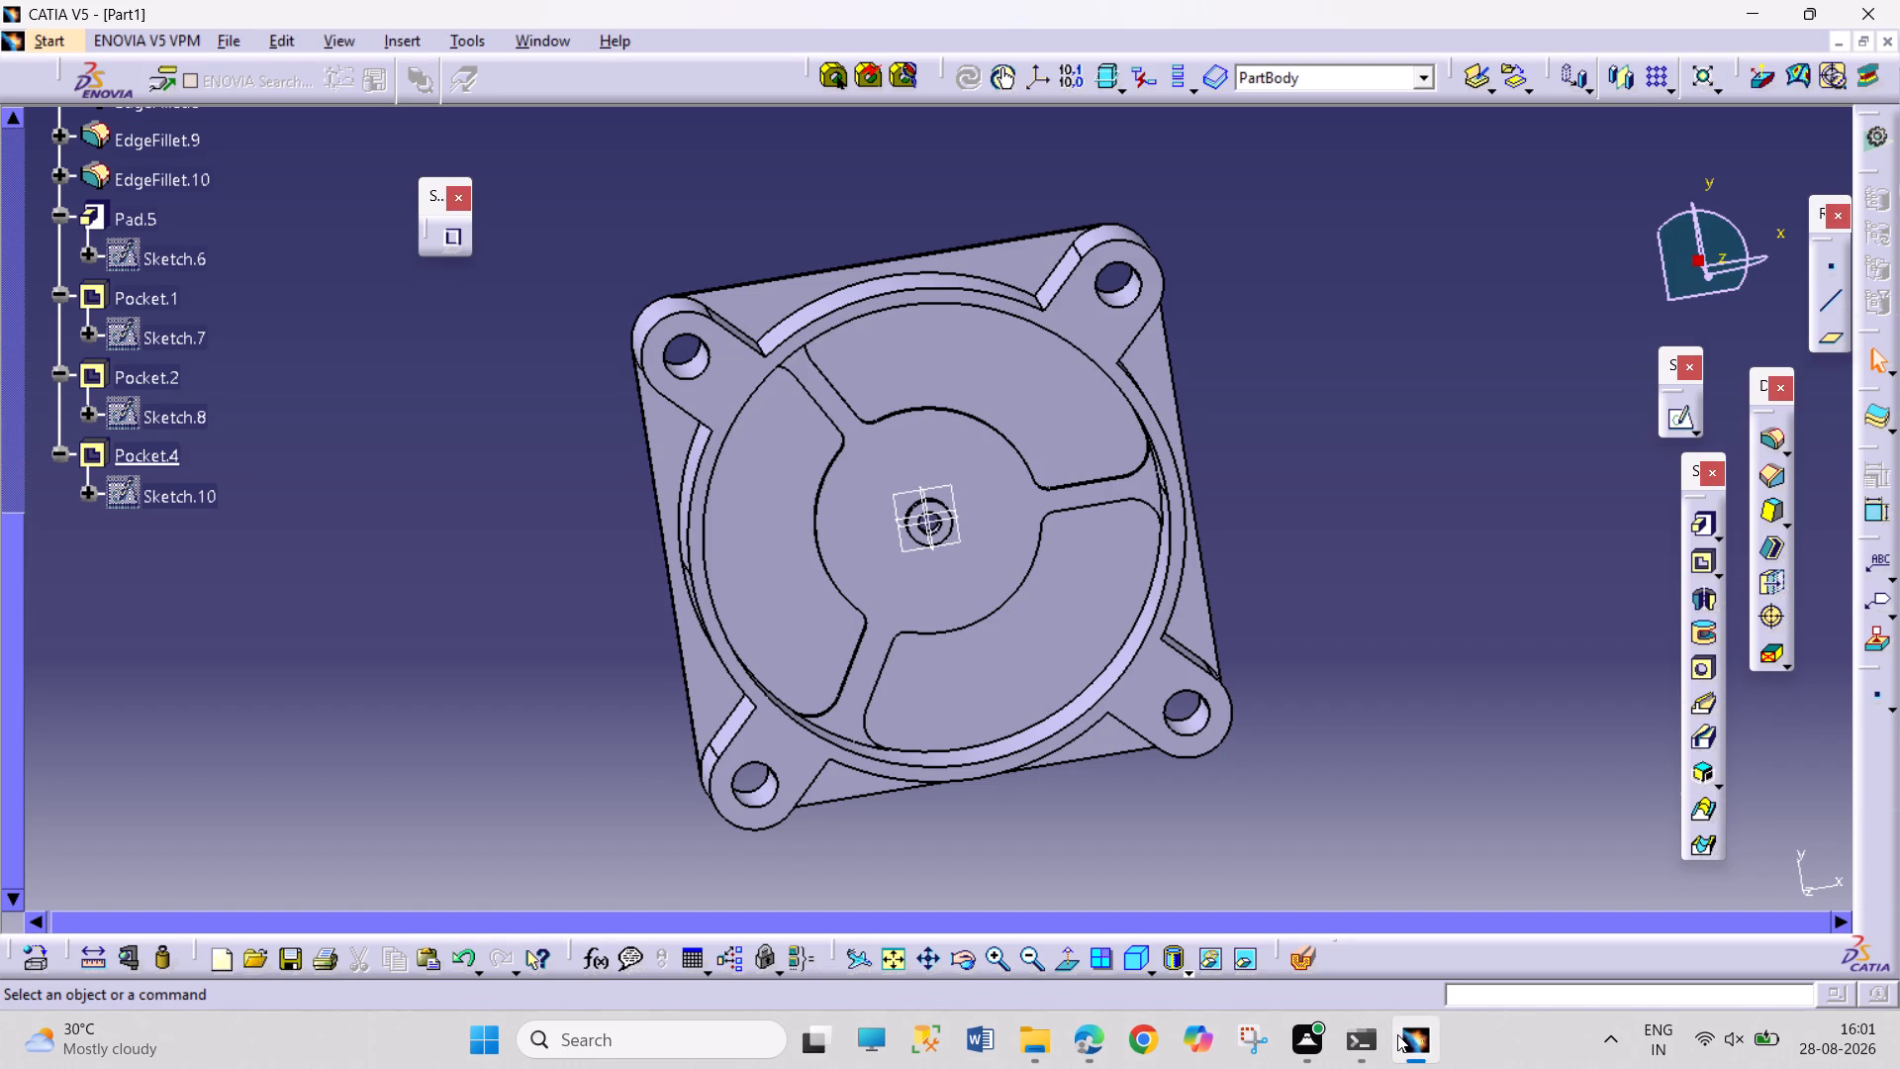
pyautogui.click(1106, 1045)
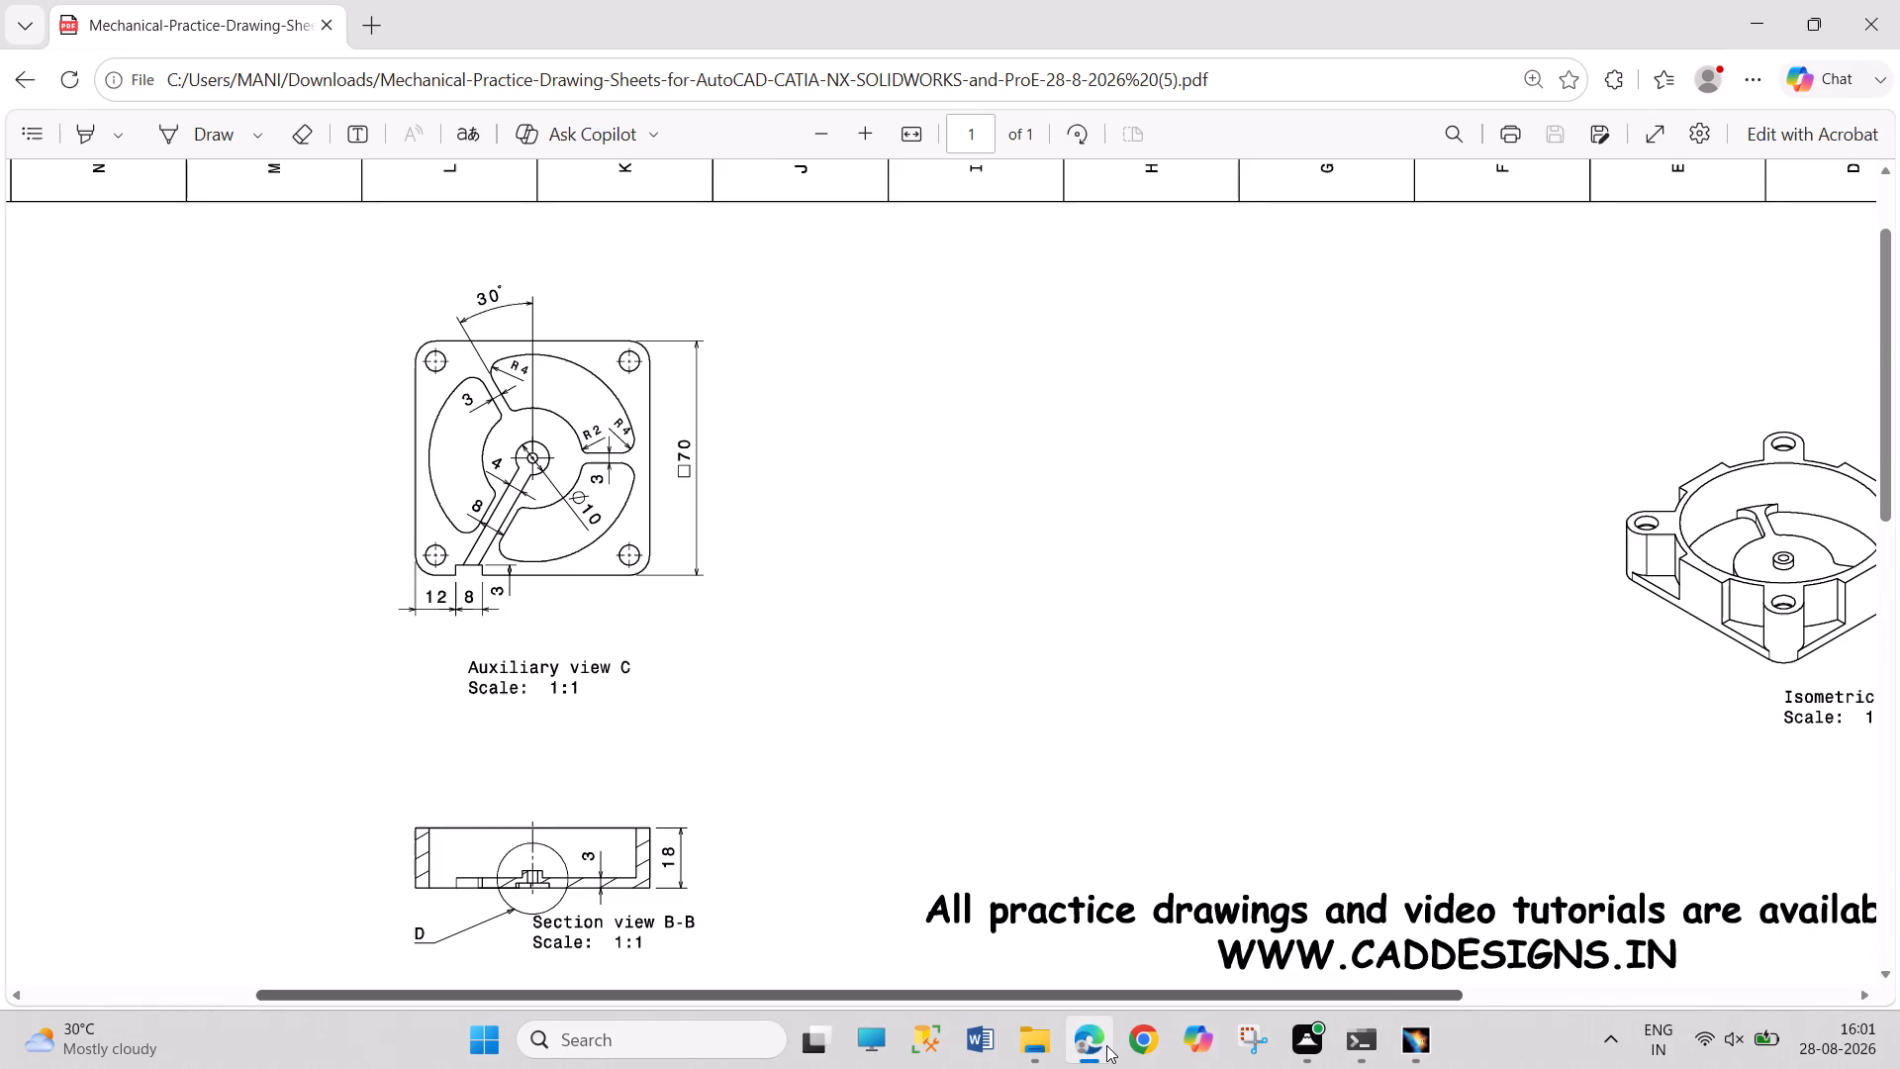
pyautogui.click(1406, 1019)
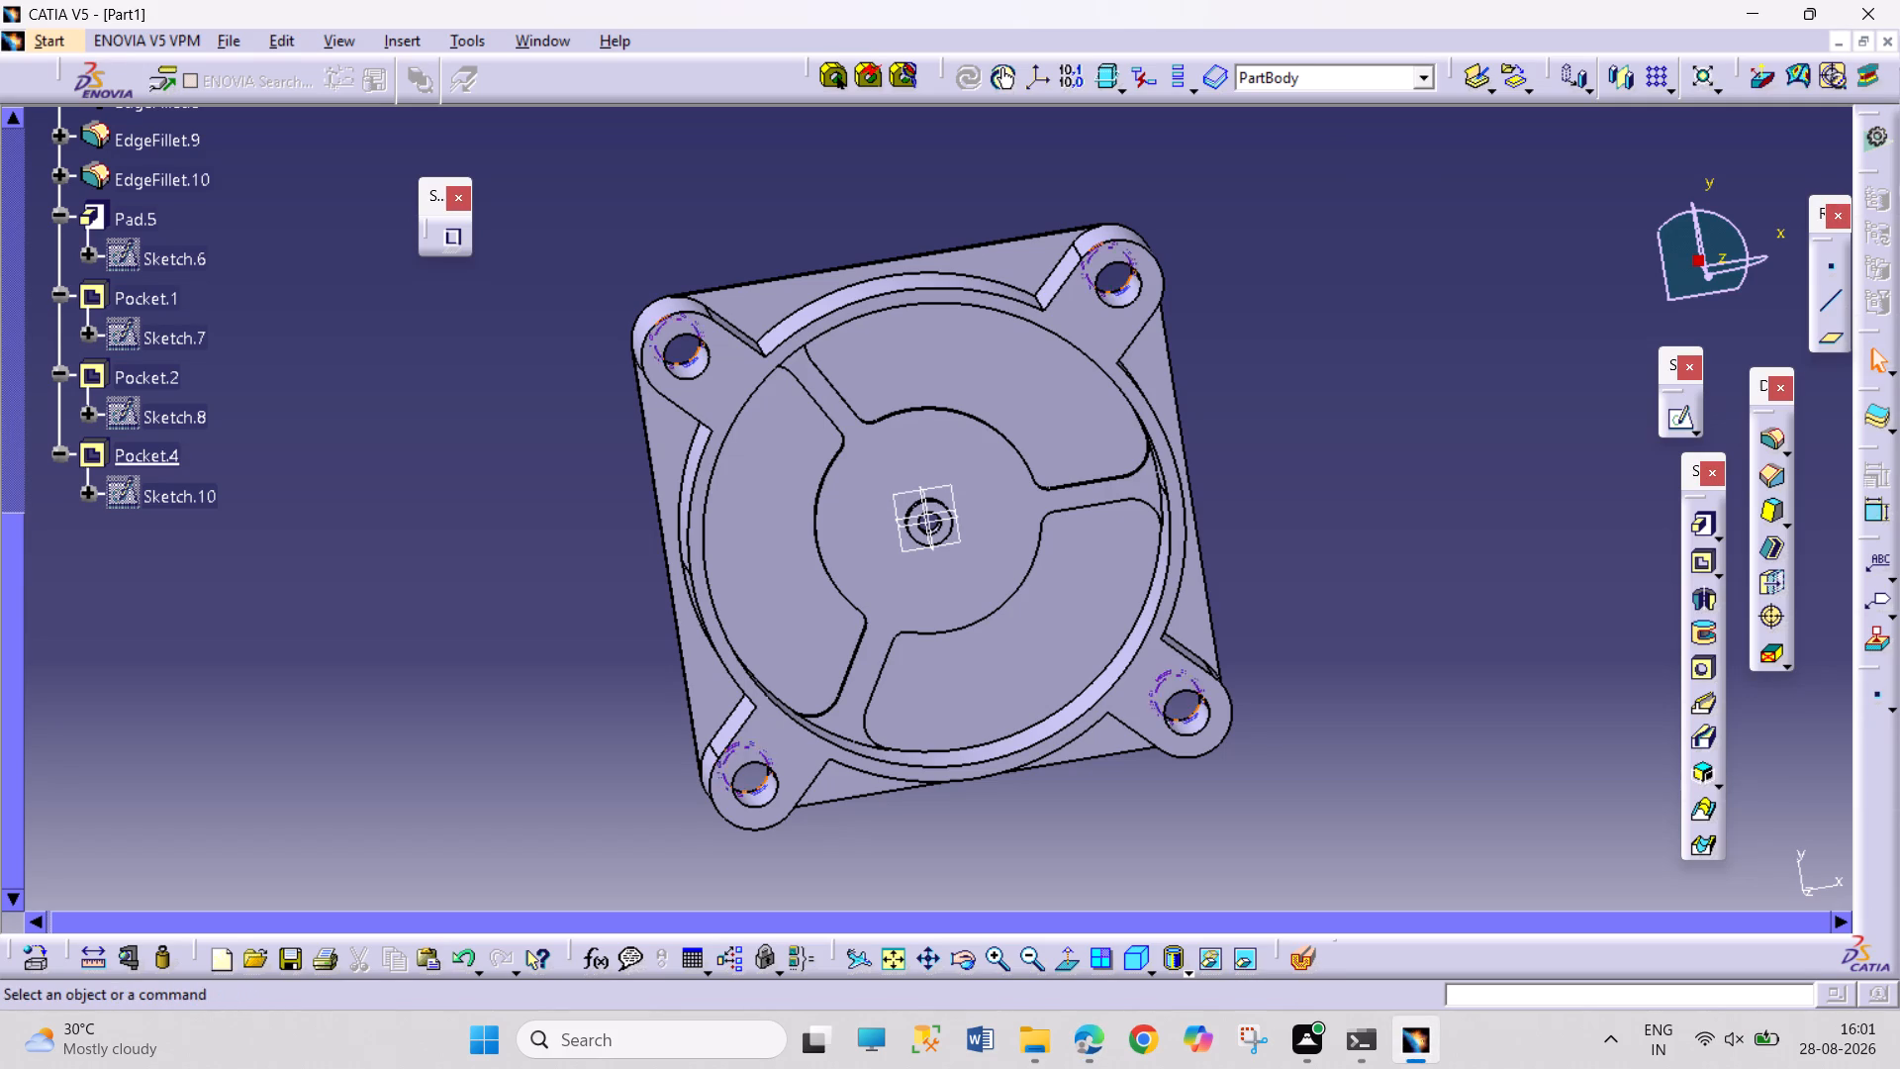
# Reopen Sketch.5 of Pad.4 and set the lower-left rib's width to 8 mm.
pyautogui.scroll(7, 168, 498)
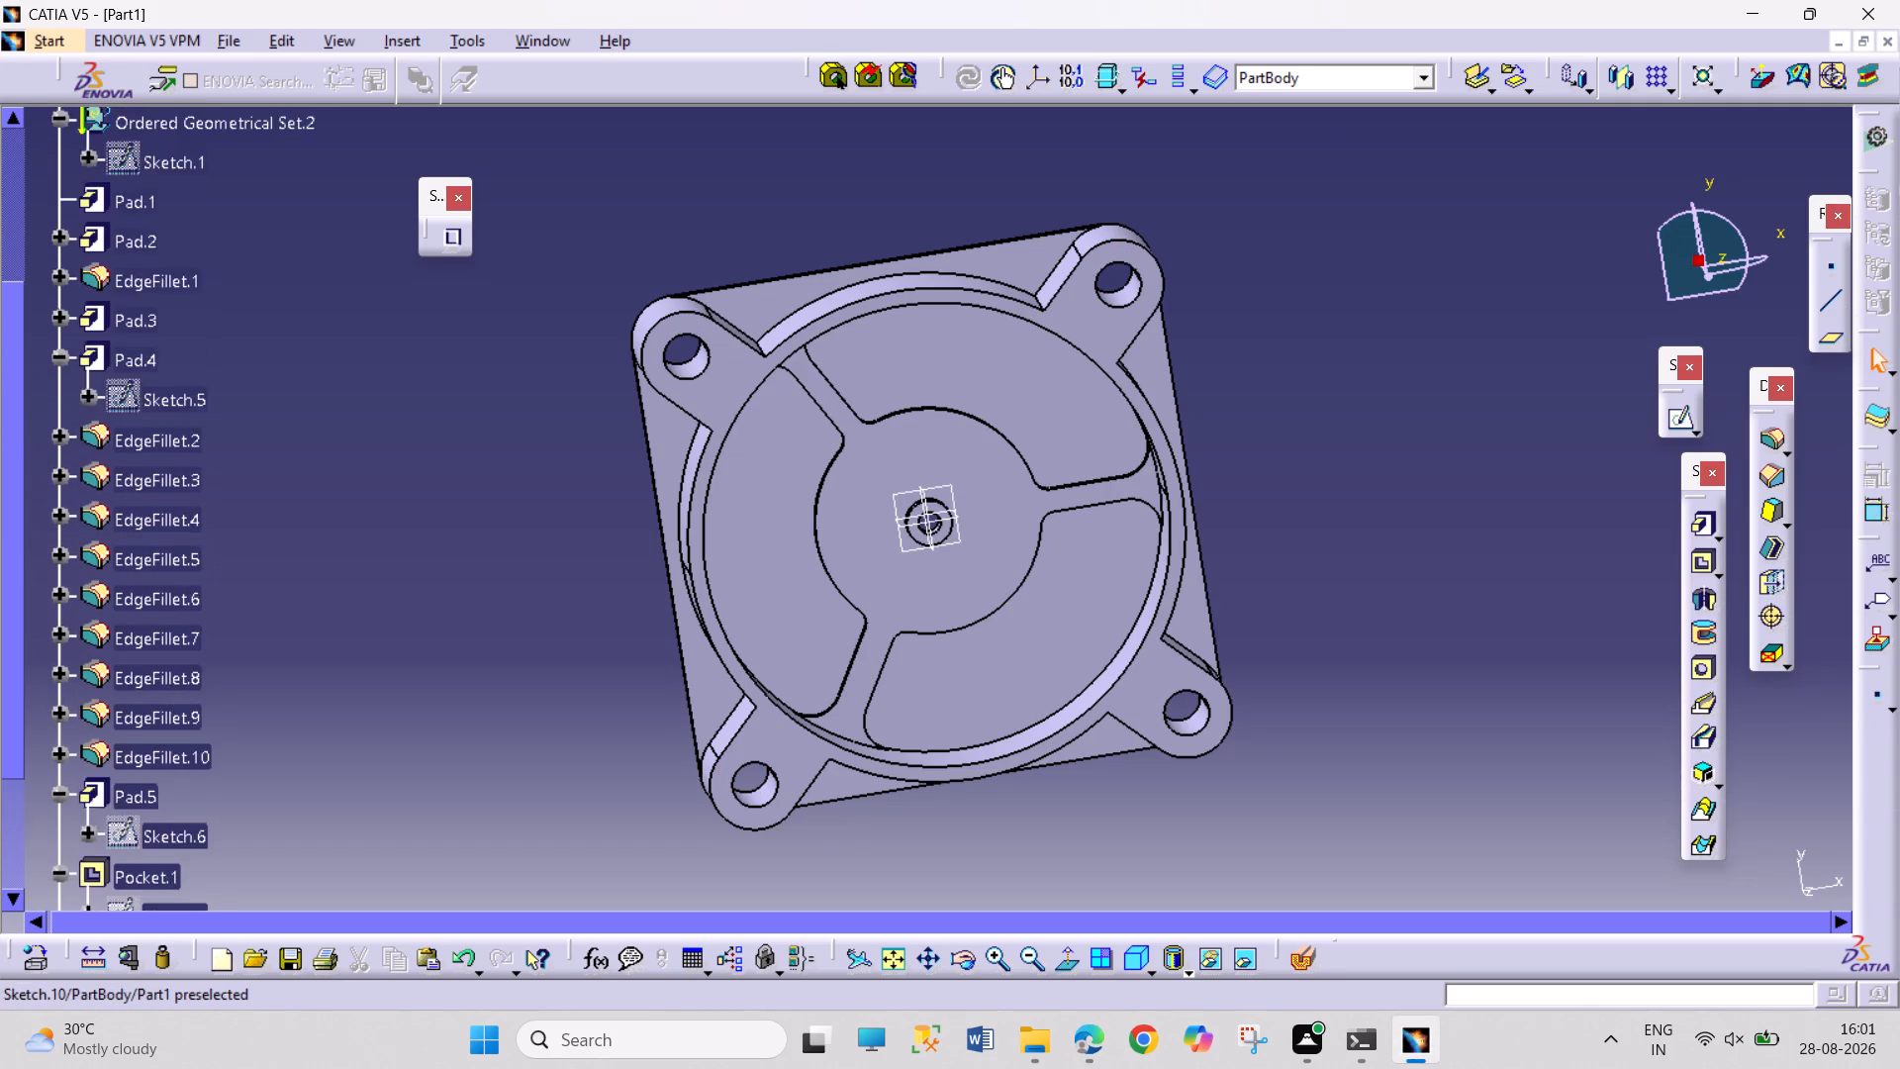
pyautogui.scroll(1, 168, 498)
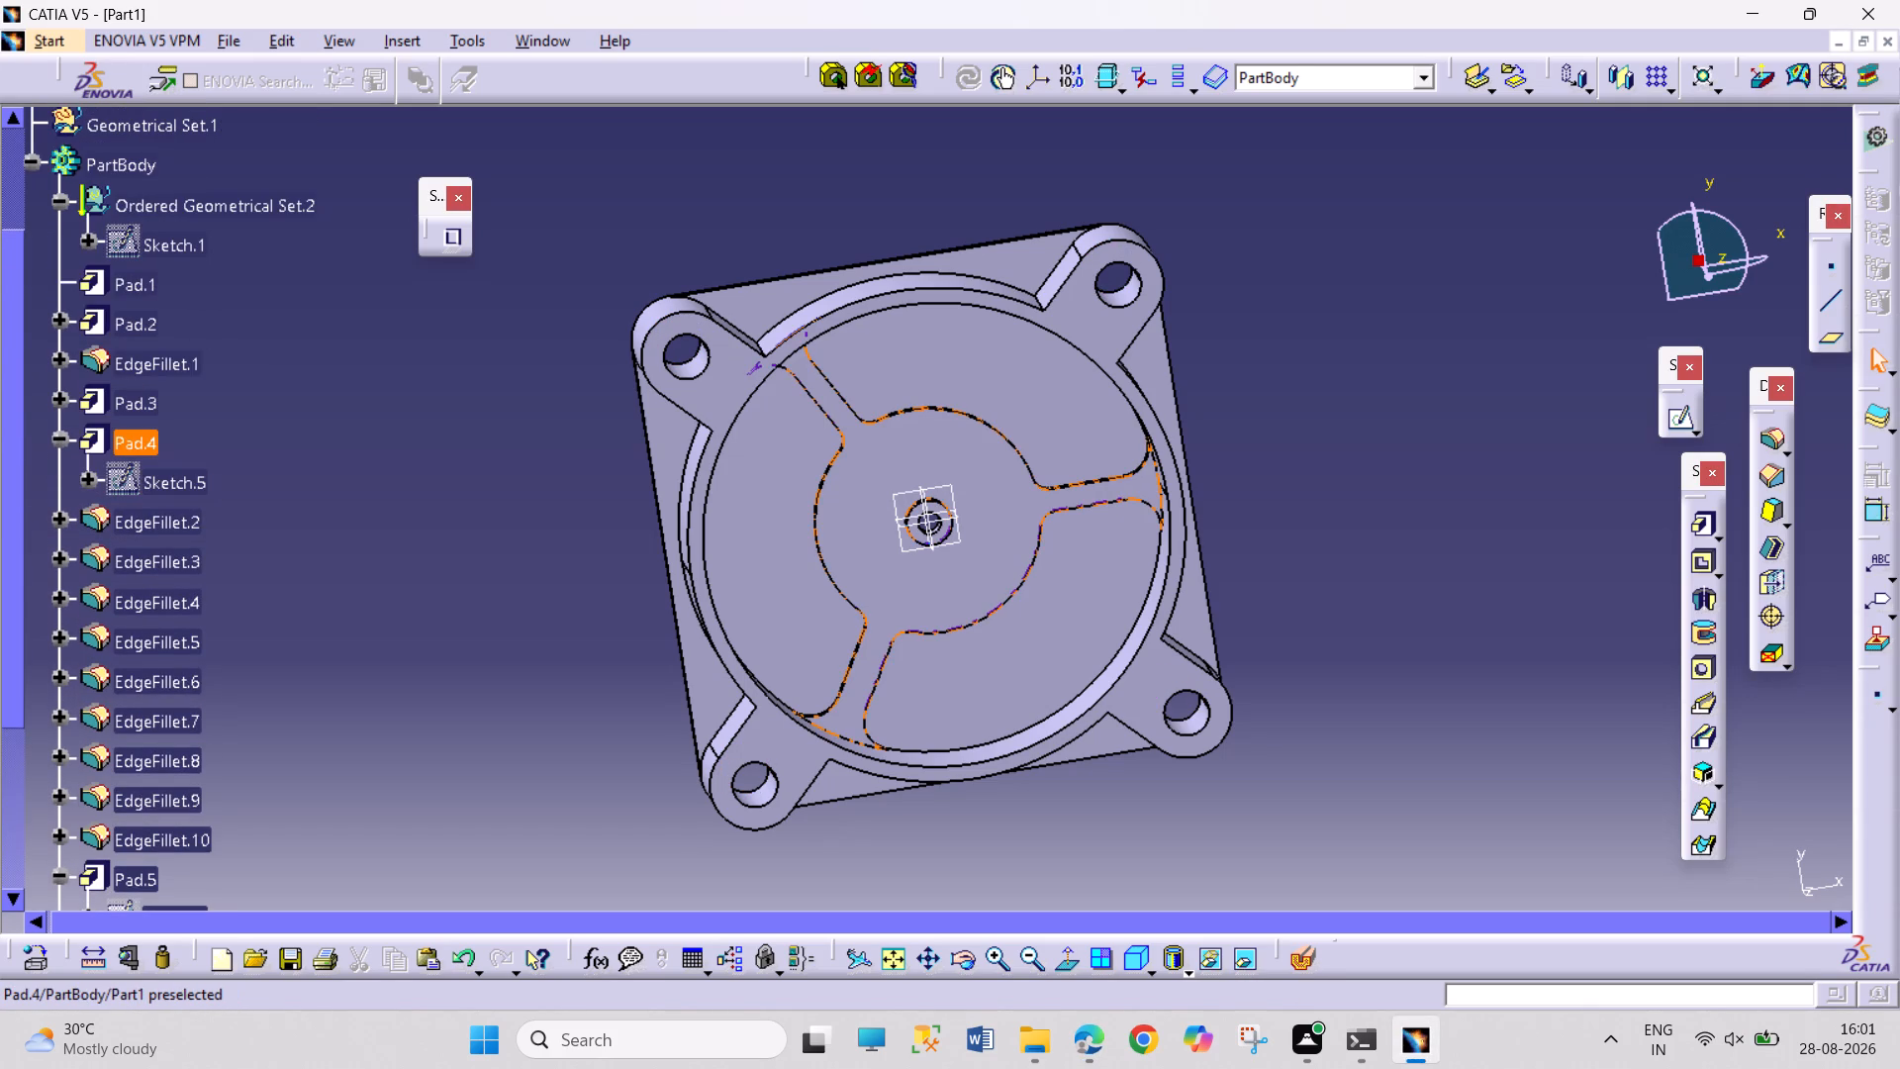
pyautogui.doubleClick(120, 465)
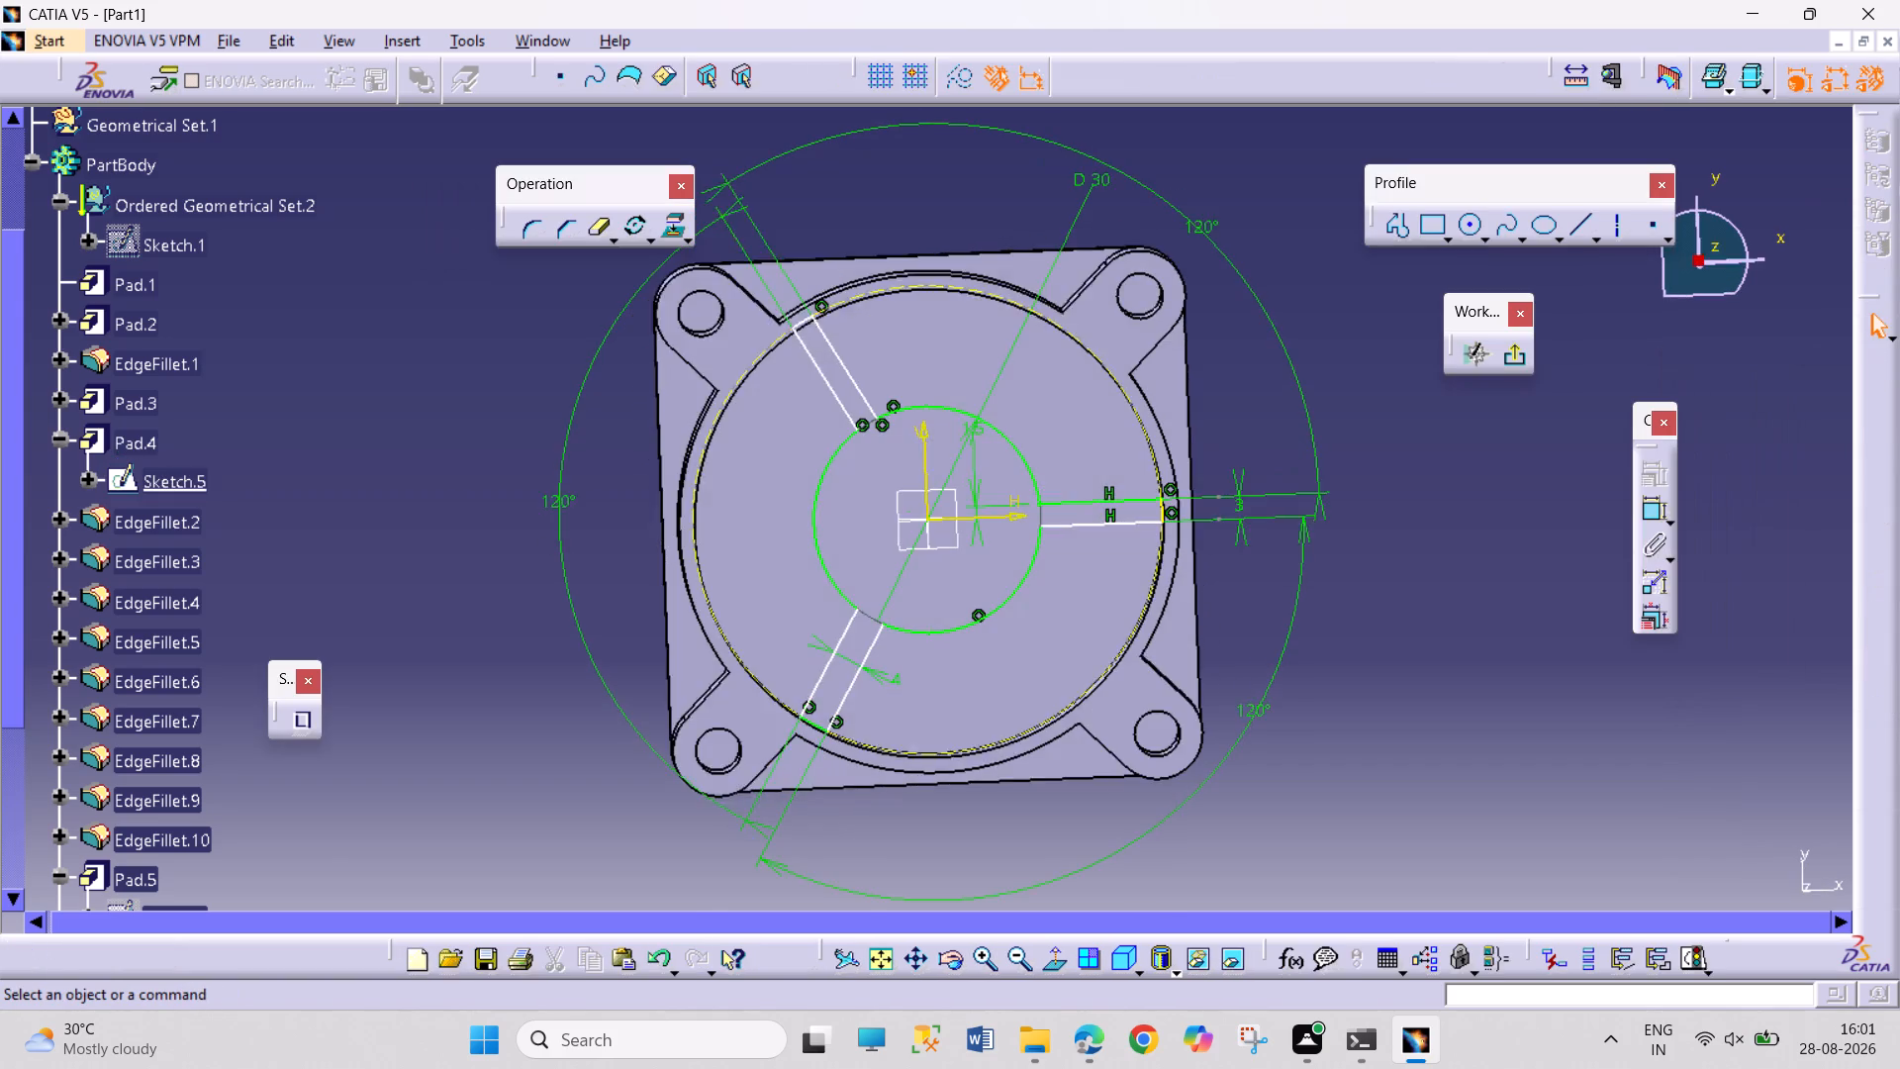
pyautogui.doubleClick(885, 675)
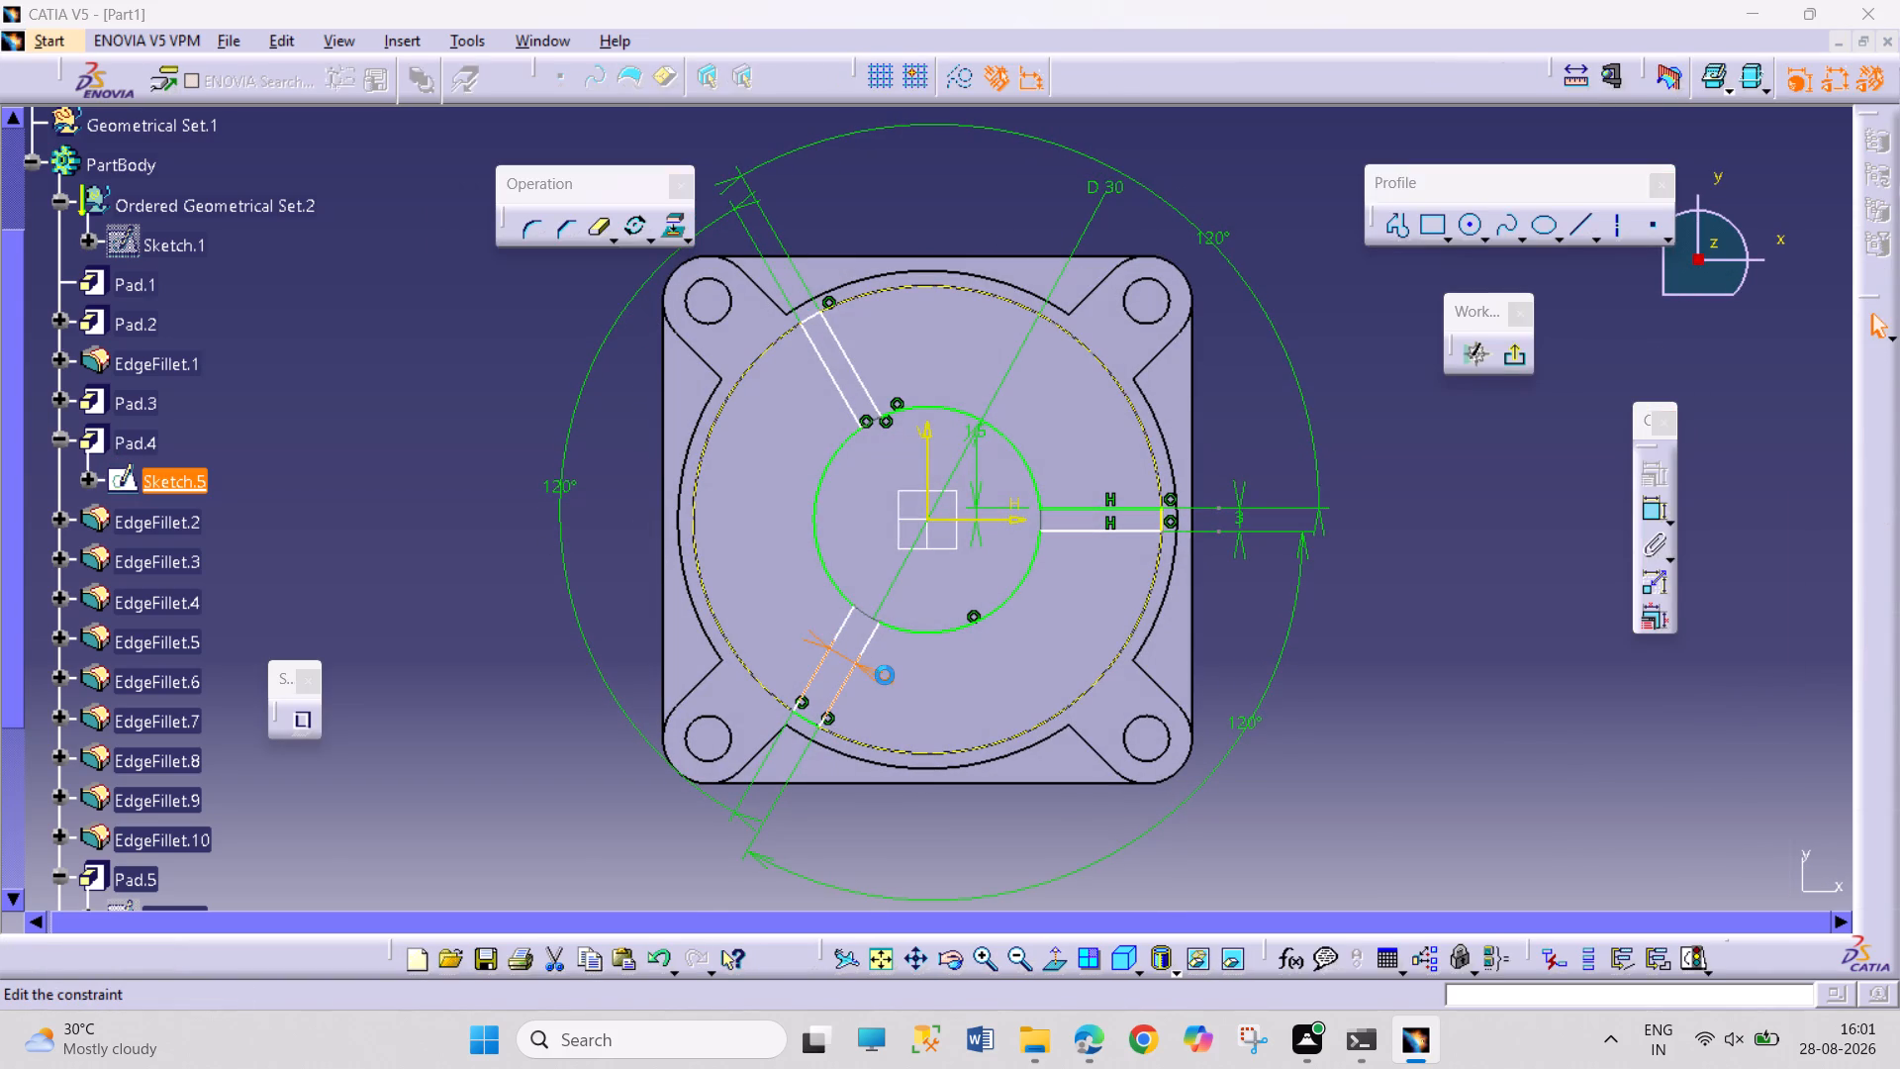
pyautogui.press('8')
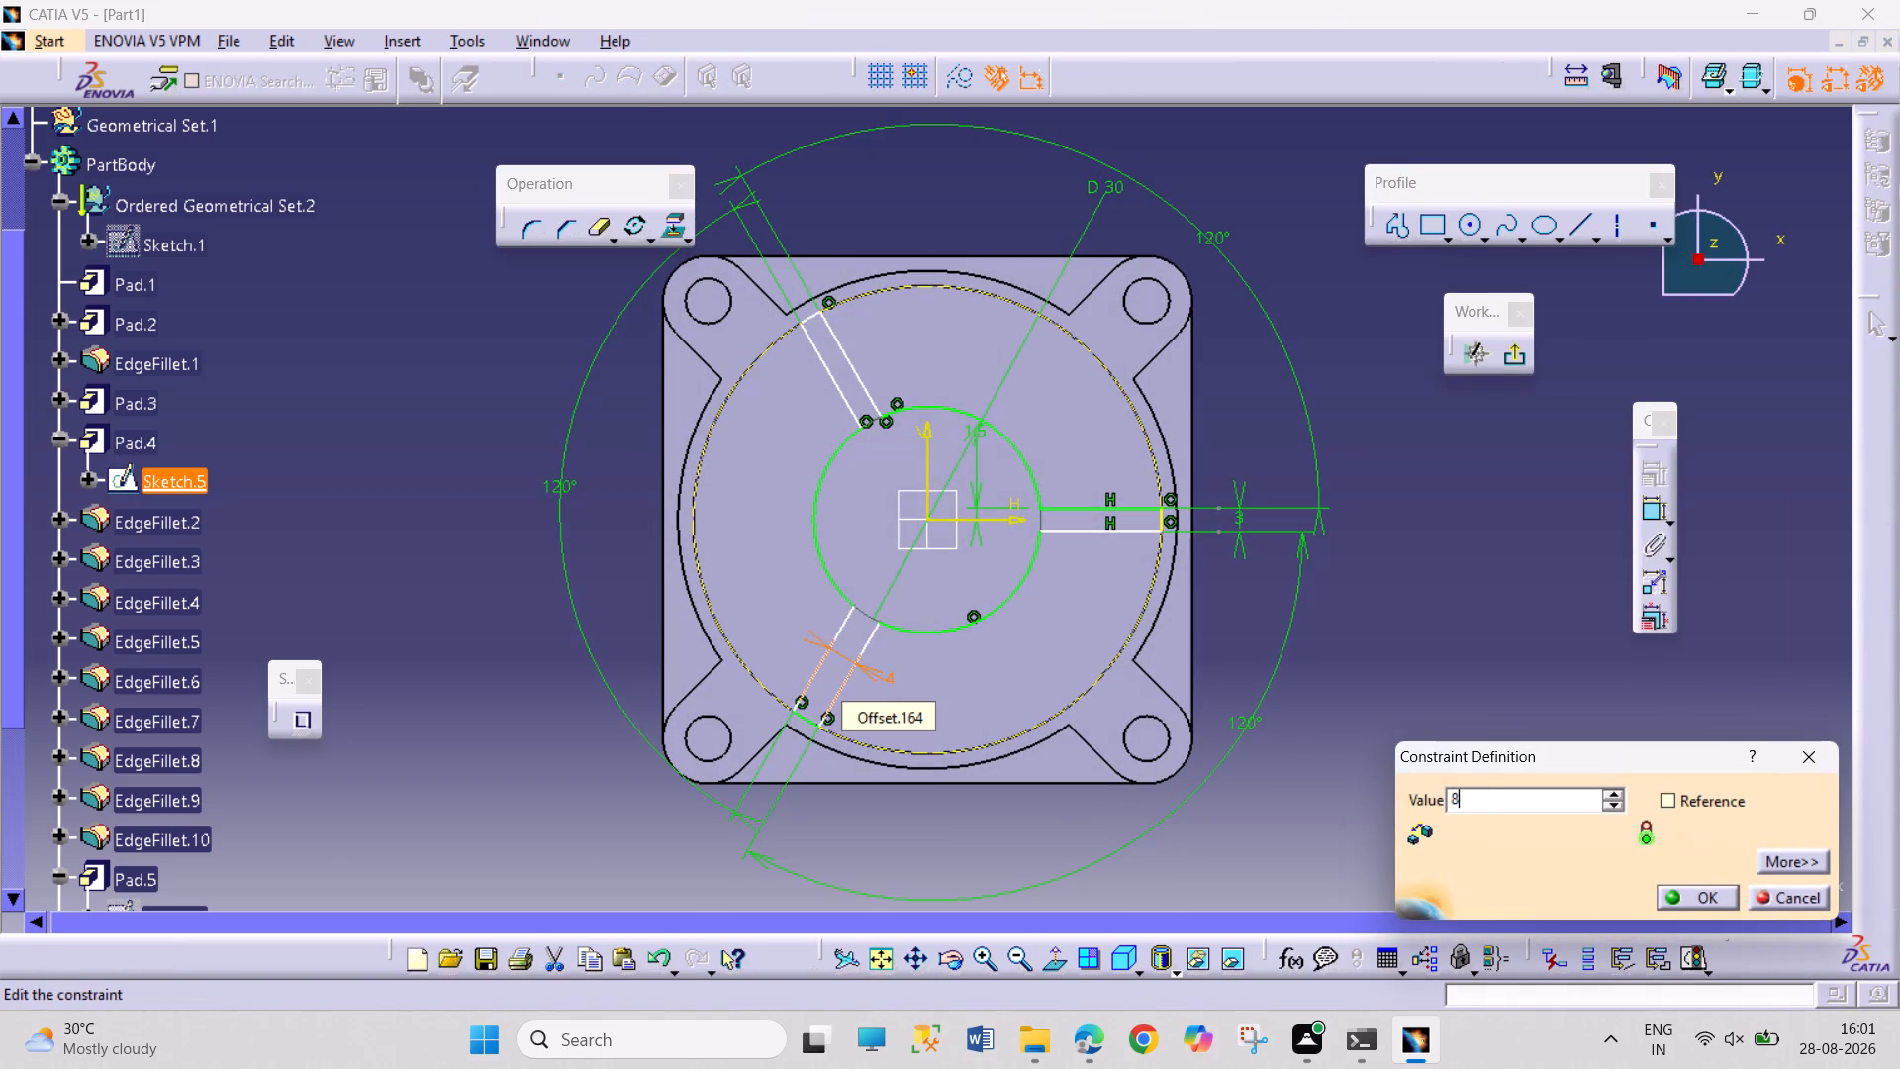
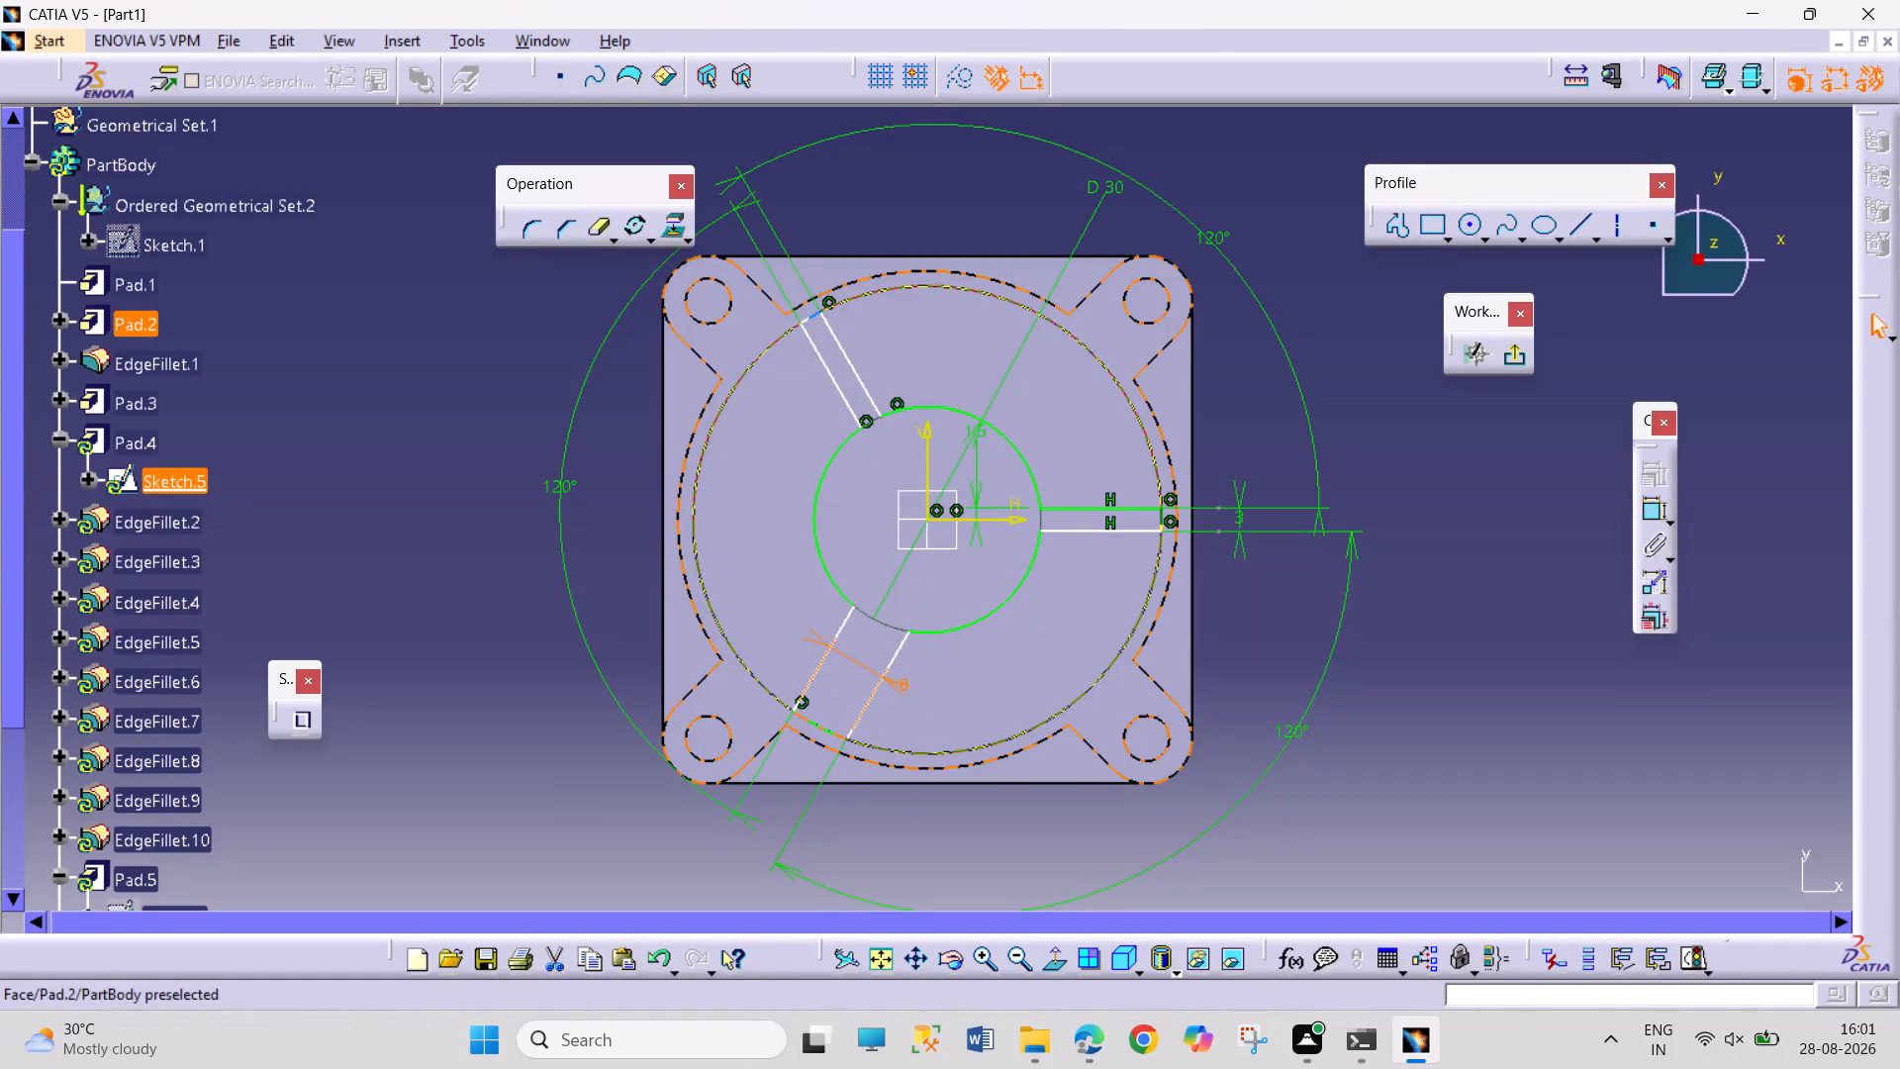
# Shift the 8 mm lower-left rib's outline in Sketch.5 to adjust its position around the hub, and exit the sketch.
pyautogui.click(928, 808)
pyautogui.moveTo(813, 727); pyautogui.dragTo(807, 720)
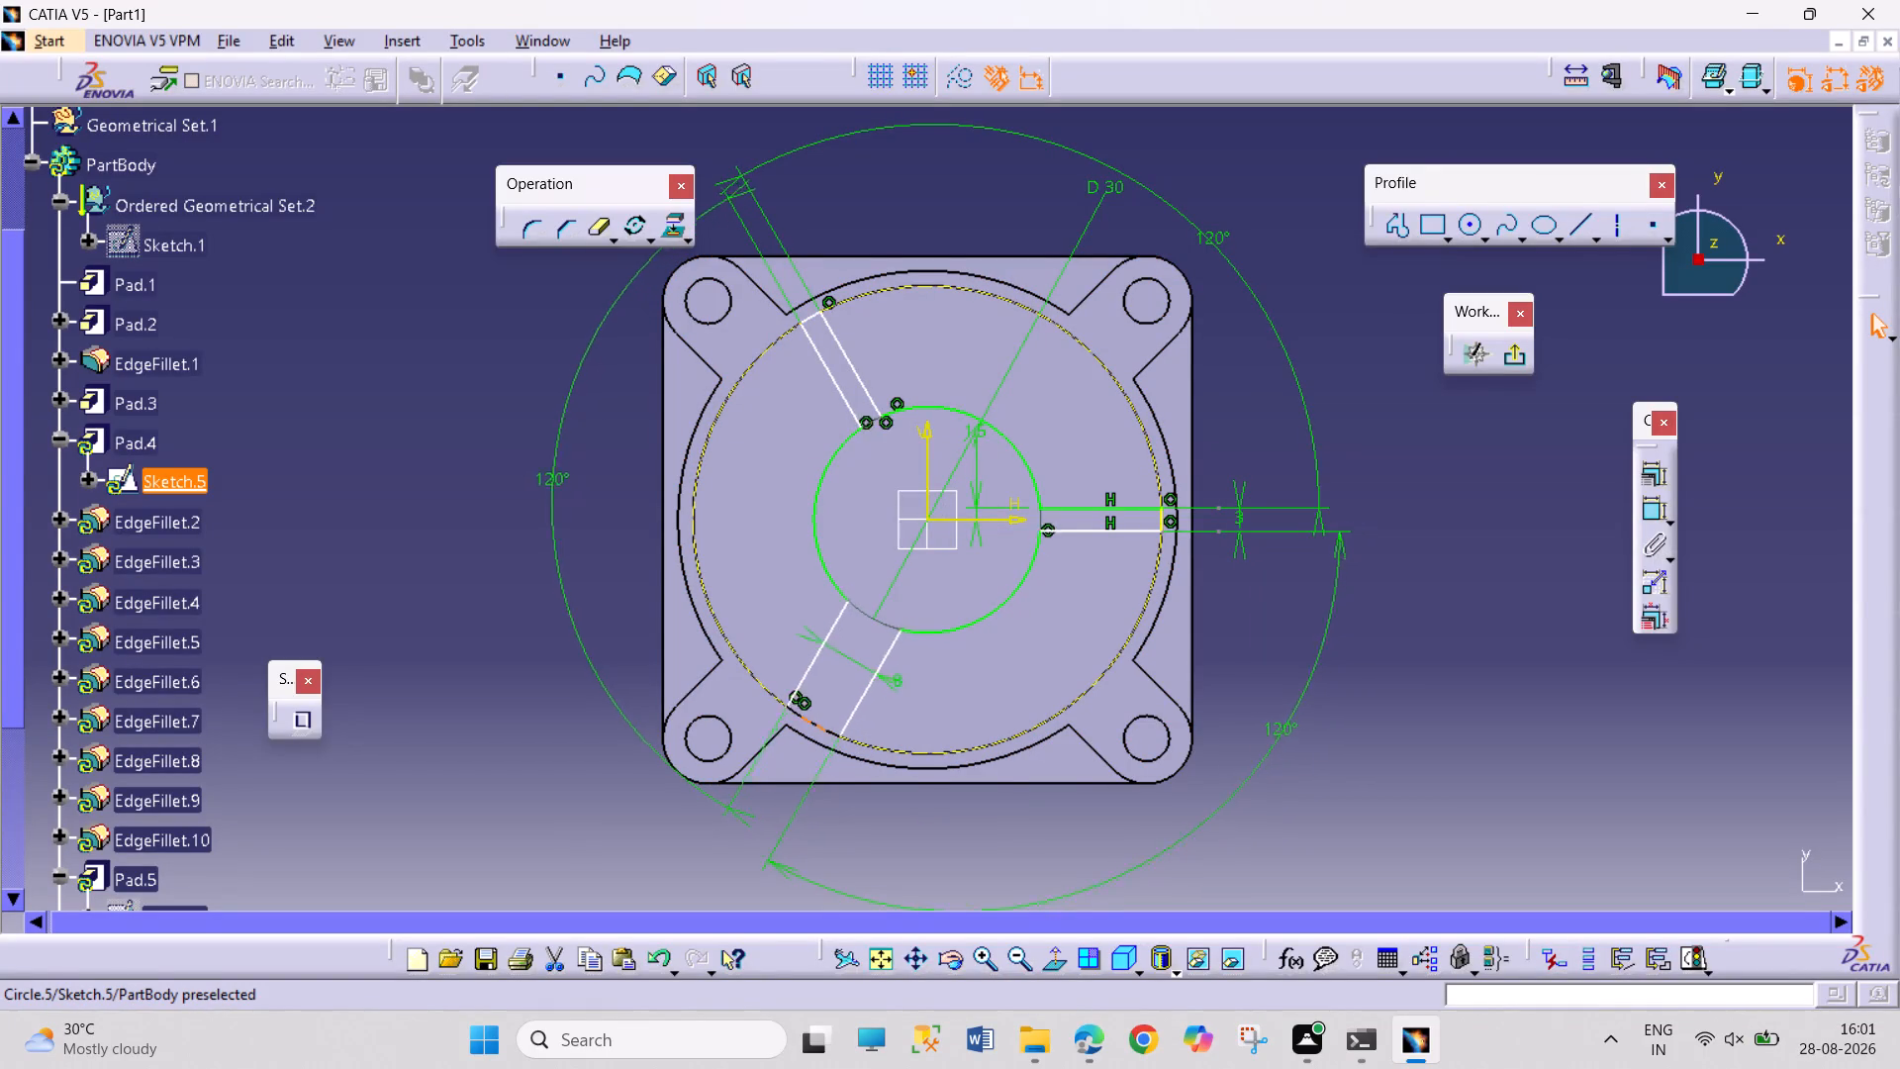
pyautogui.moveTo(807, 720); pyautogui.dragTo(779, 696)
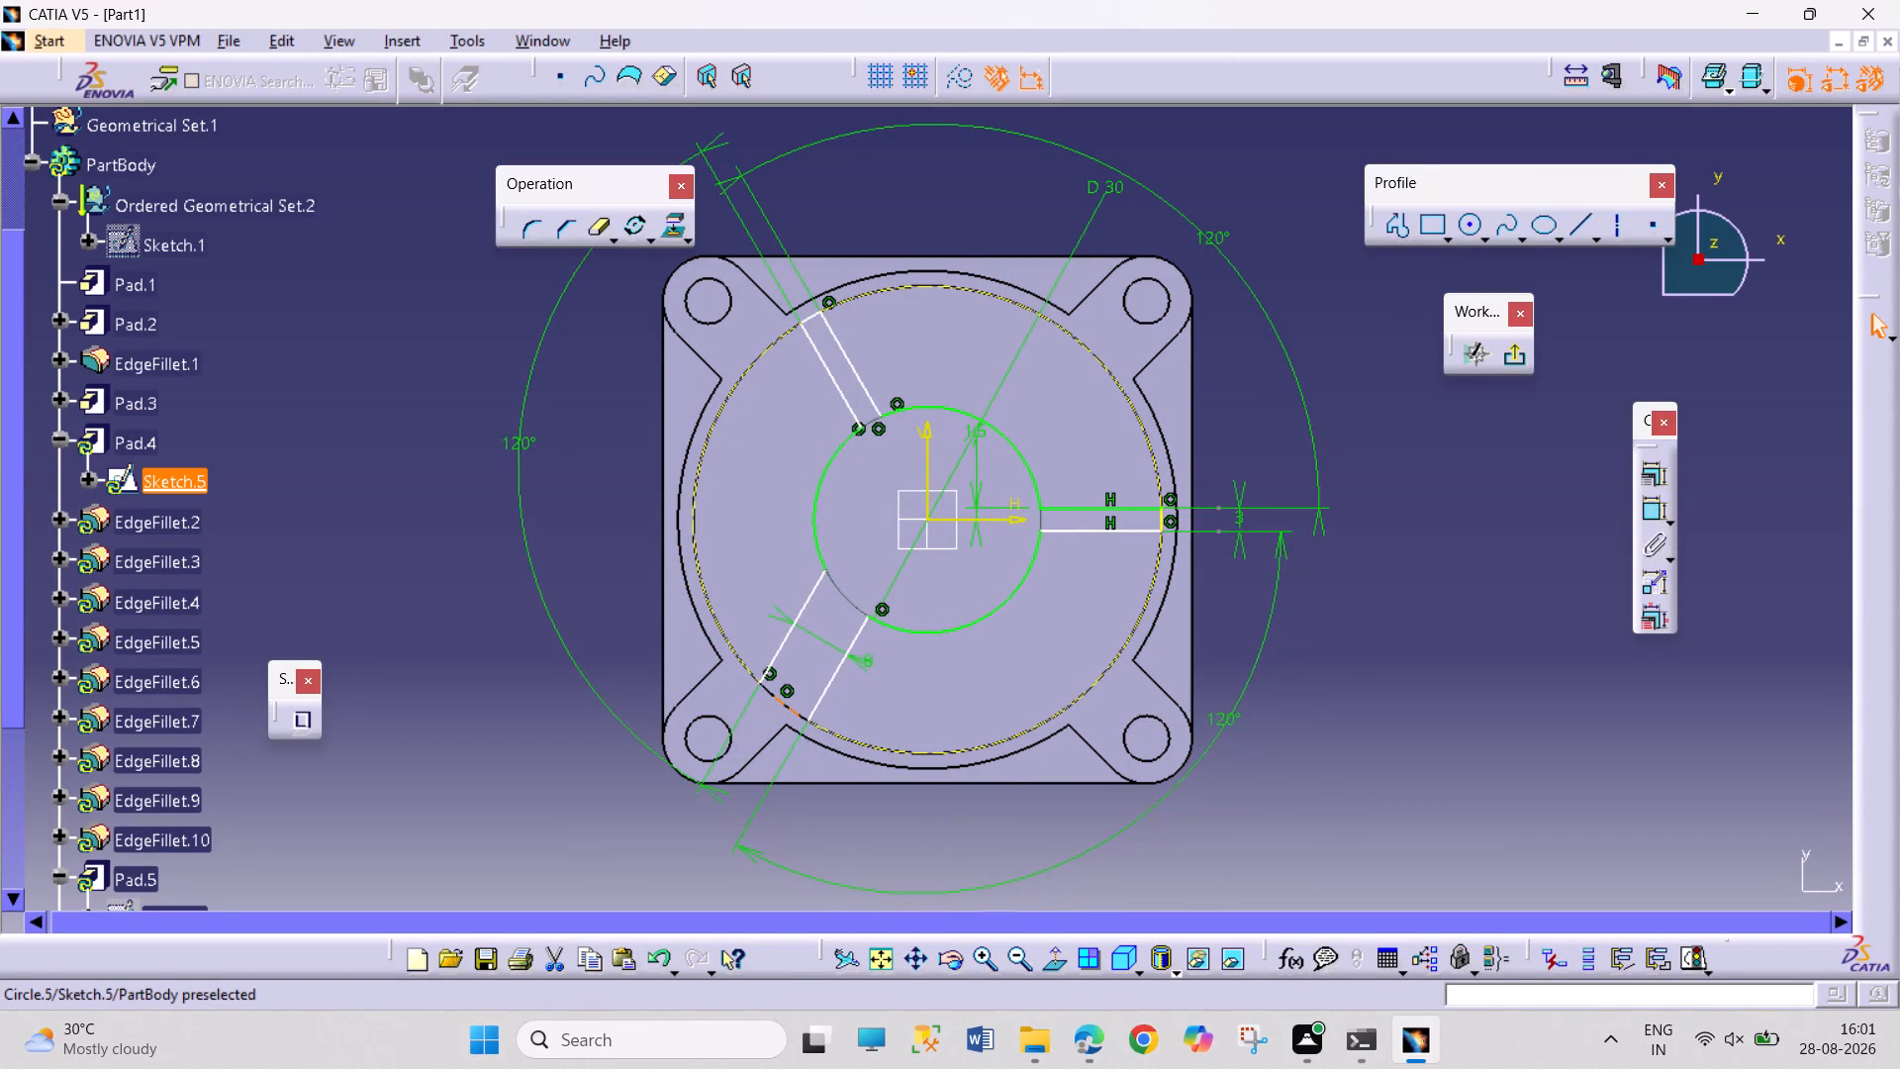
pyautogui.moveTo(779, 696); pyautogui.dragTo(791, 712)
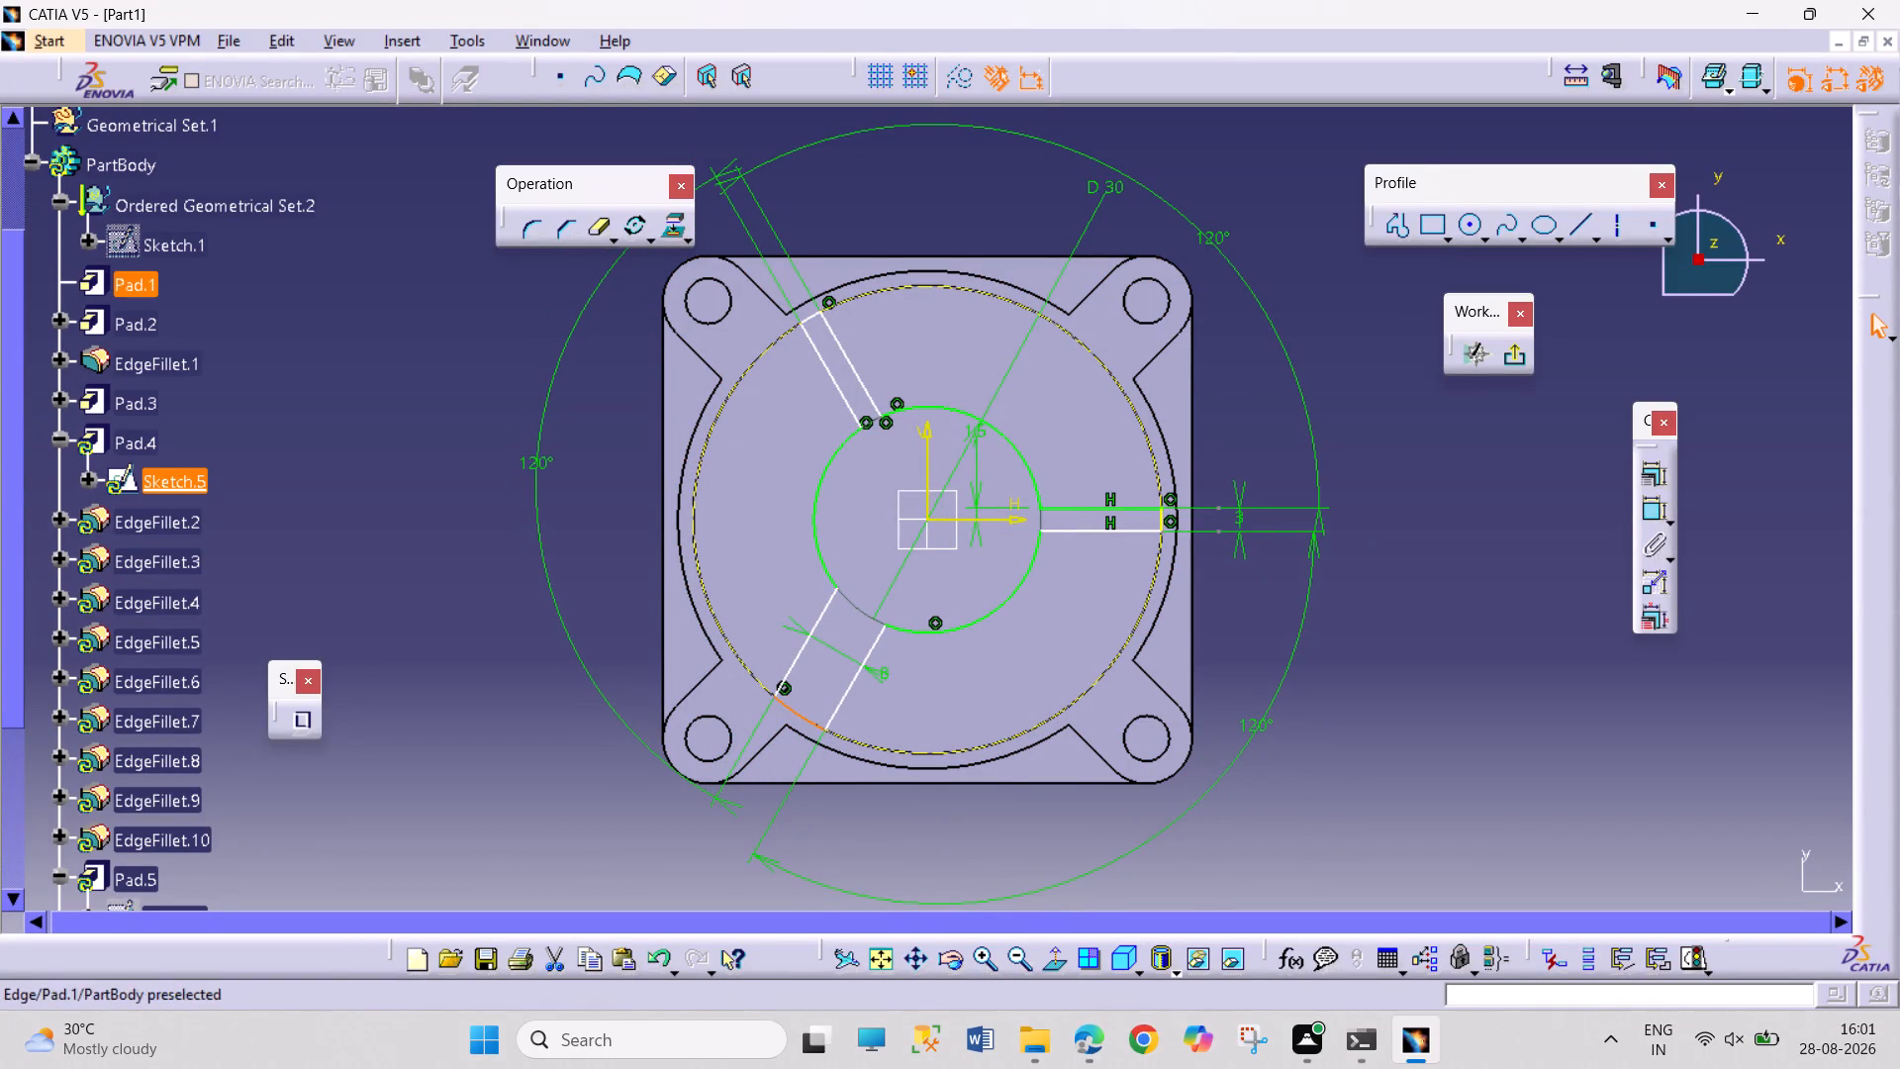
pyautogui.click(943, 874)
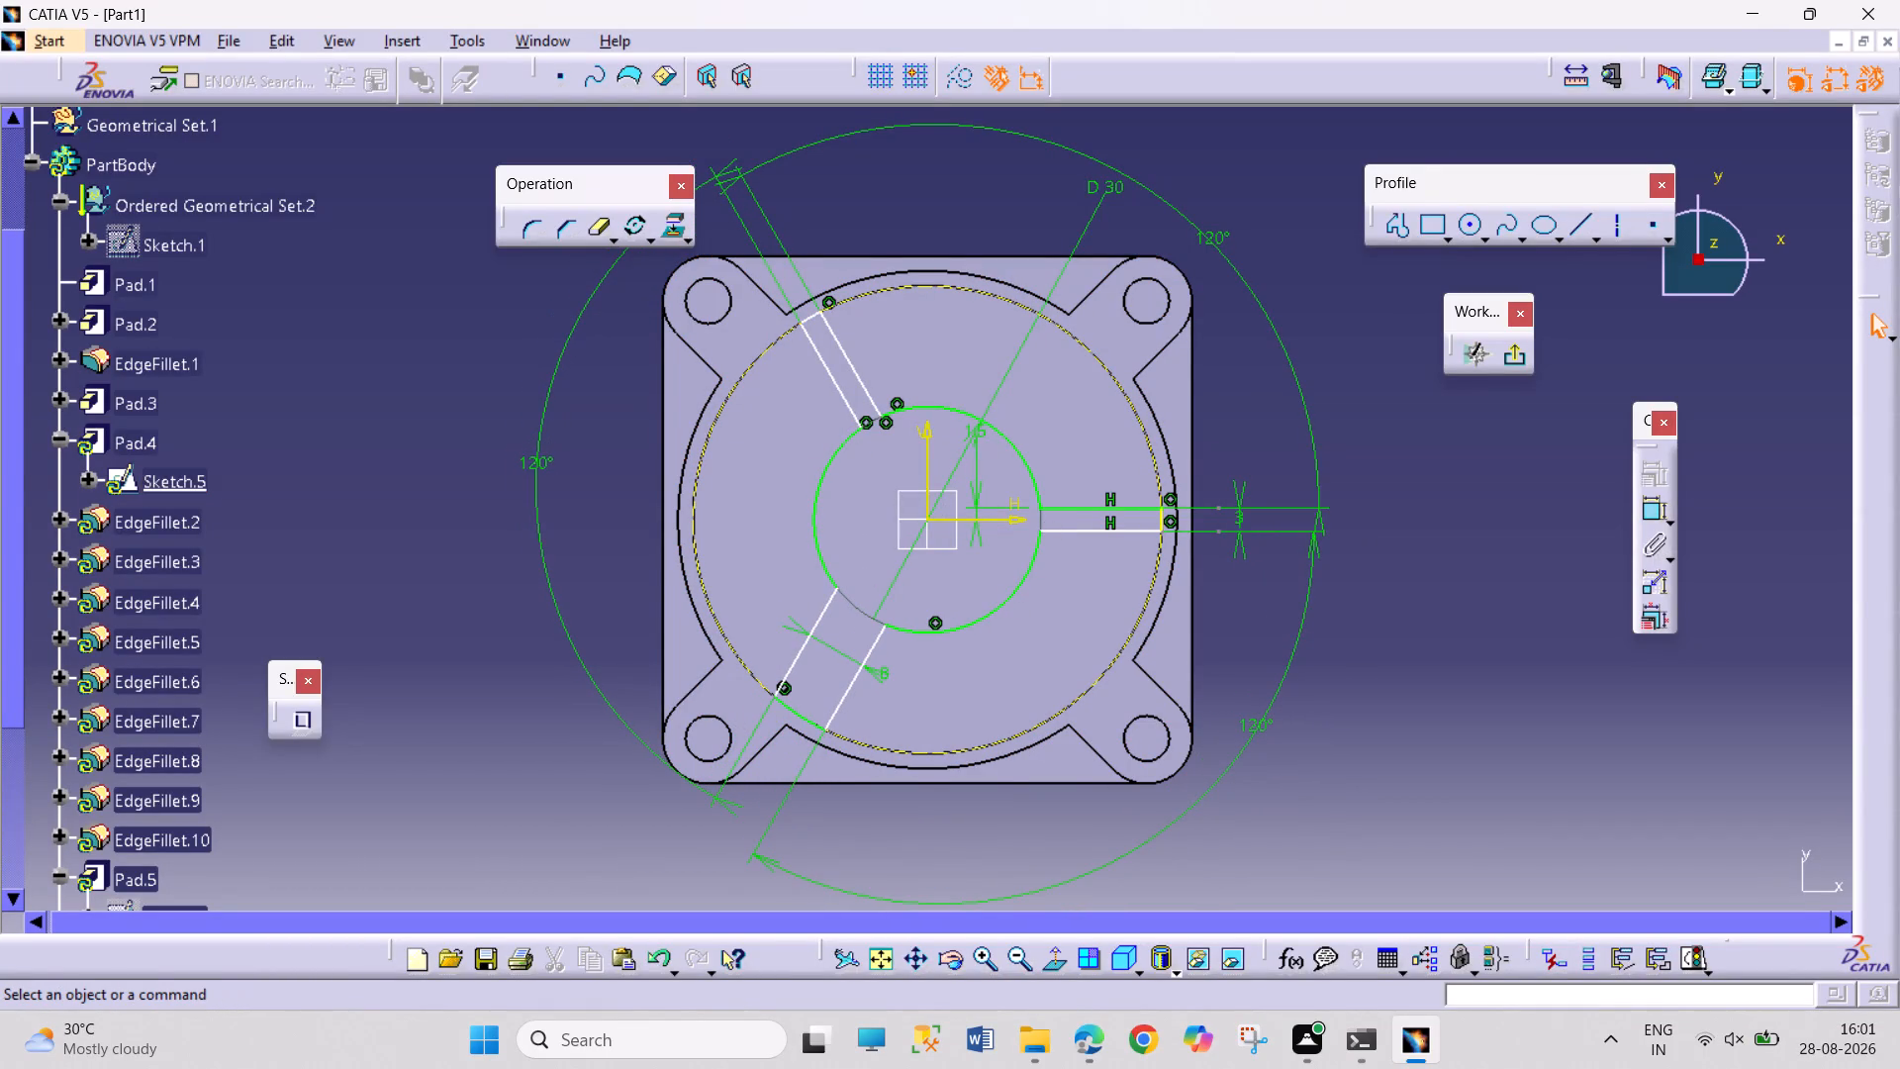
pyautogui.moveTo(842, 706); pyautogui.dragTo(845, 709)
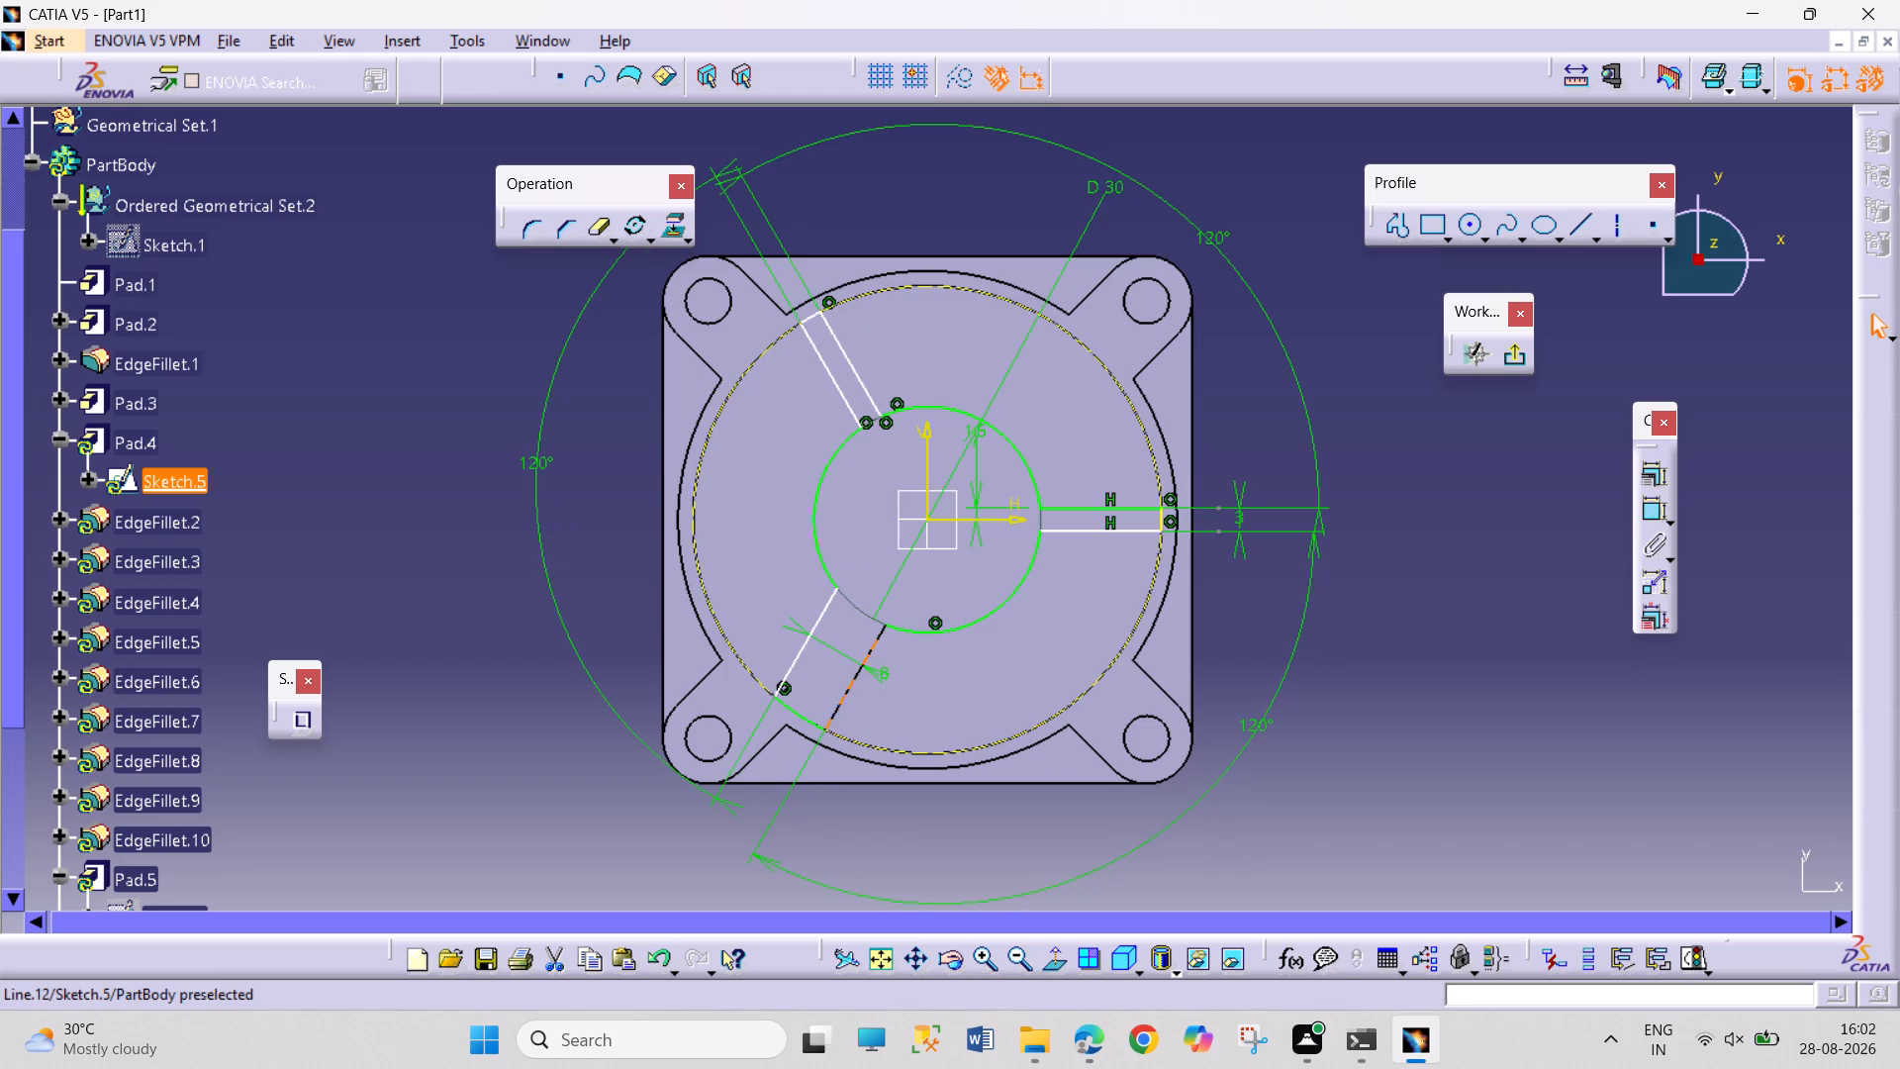
pyautogui.moveTo(845, 709); pyautogui.dragTo(851, 717)
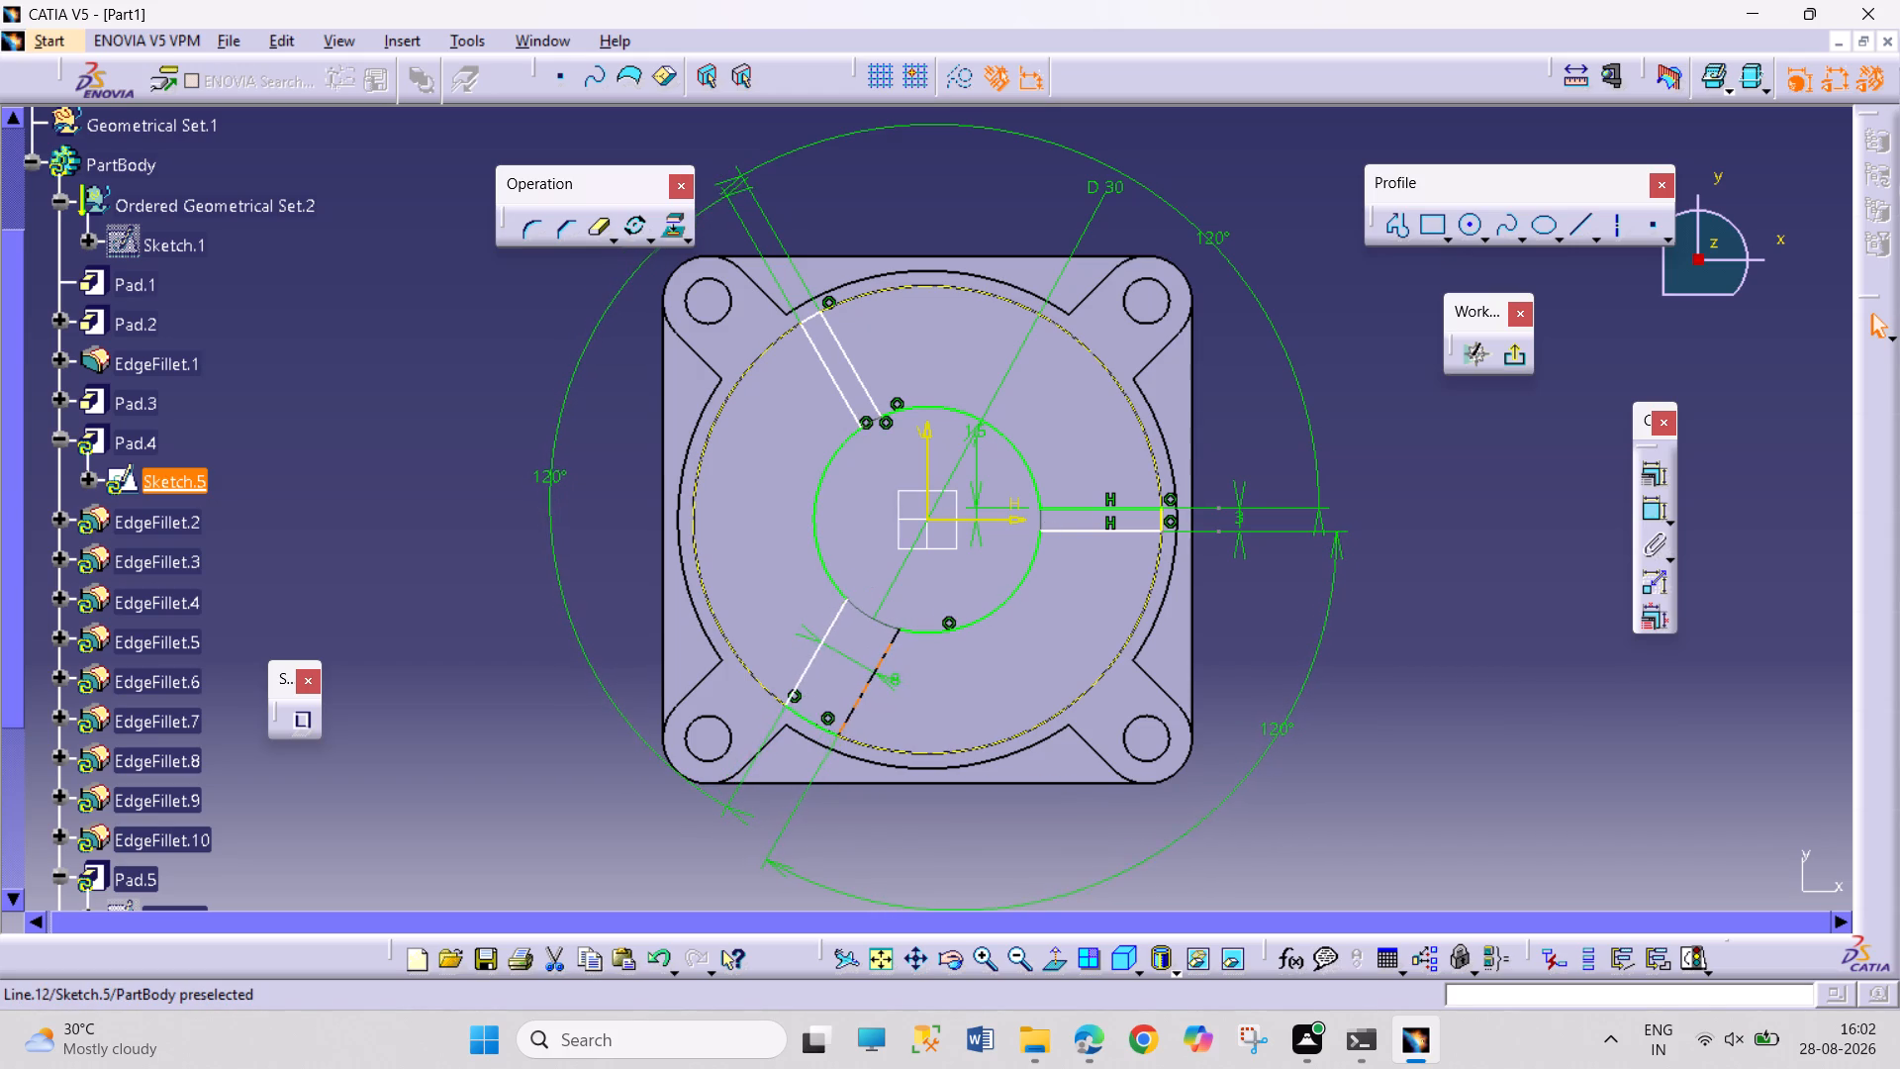
pyautogui.moveTo(851, 717); pyautogui.dragTo(841, 716)
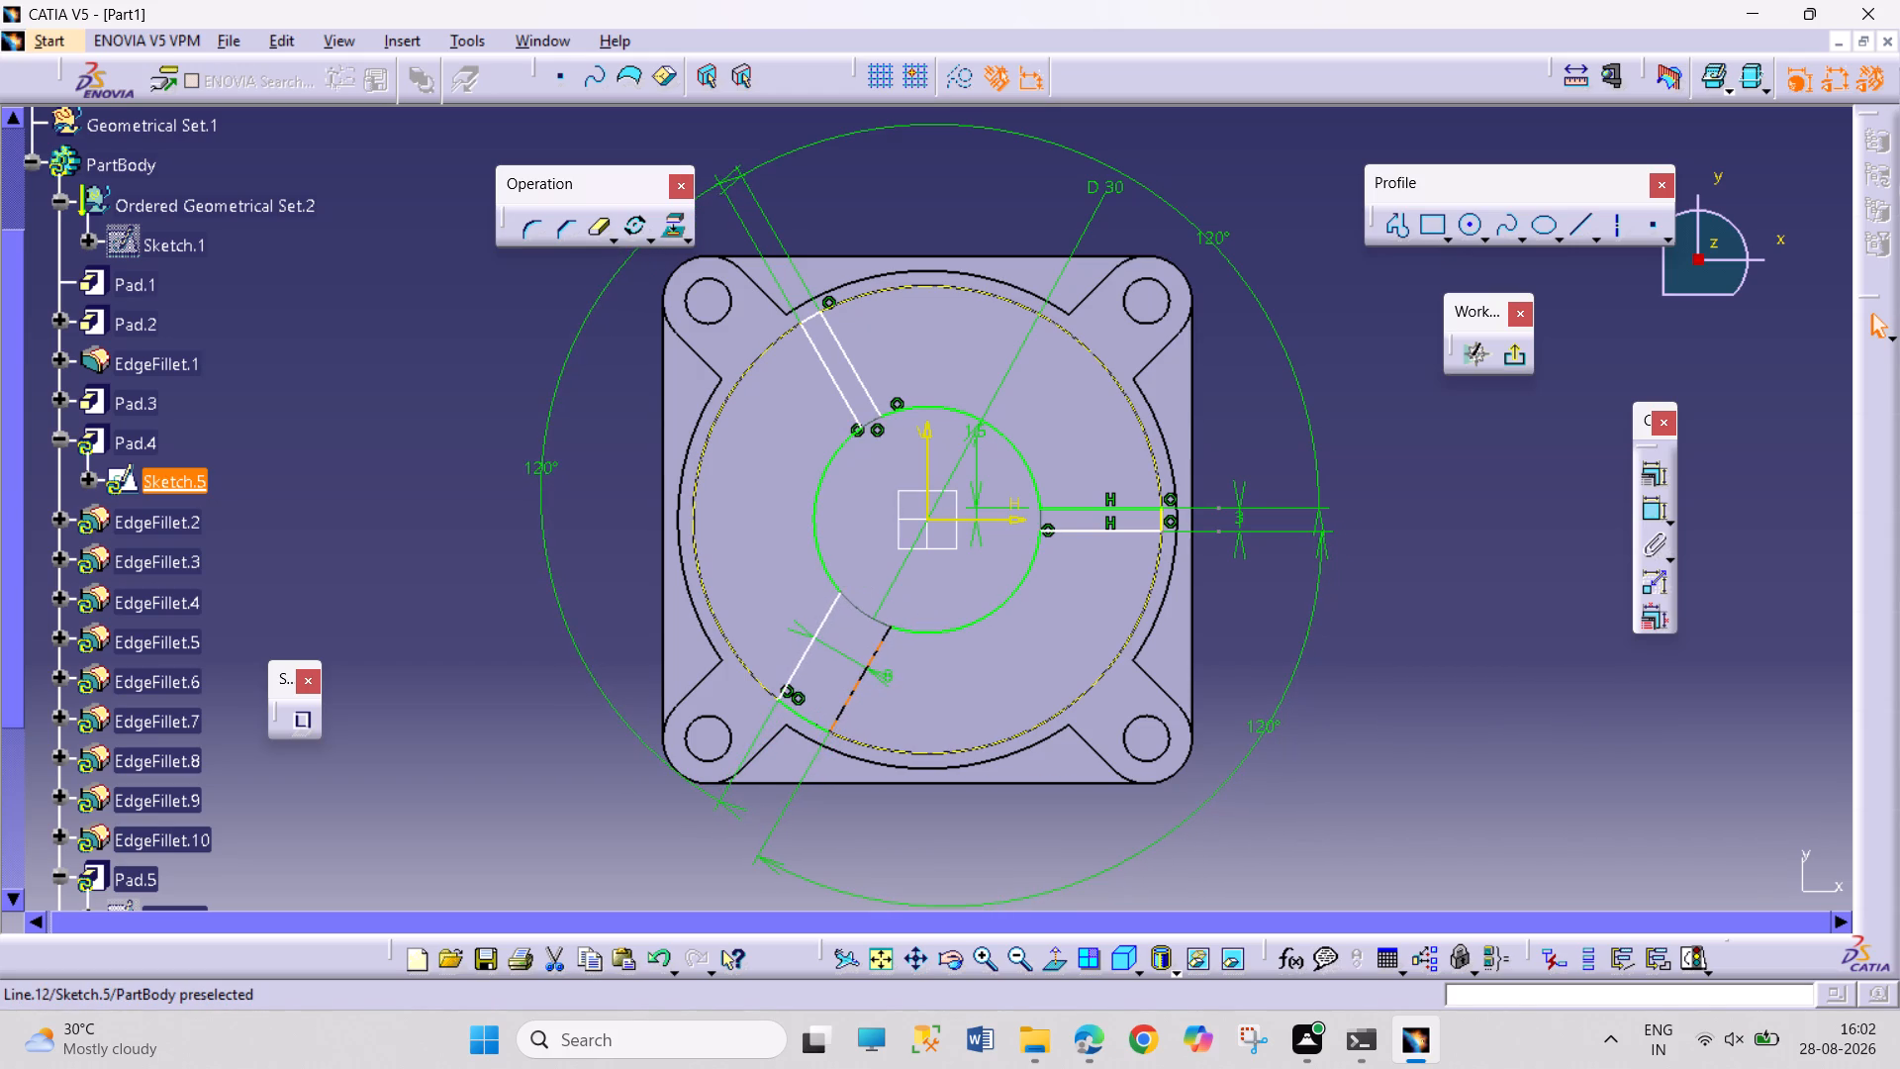
pyautogui.moveTo(841, 716); pyautogui.dragTo(835, 715)
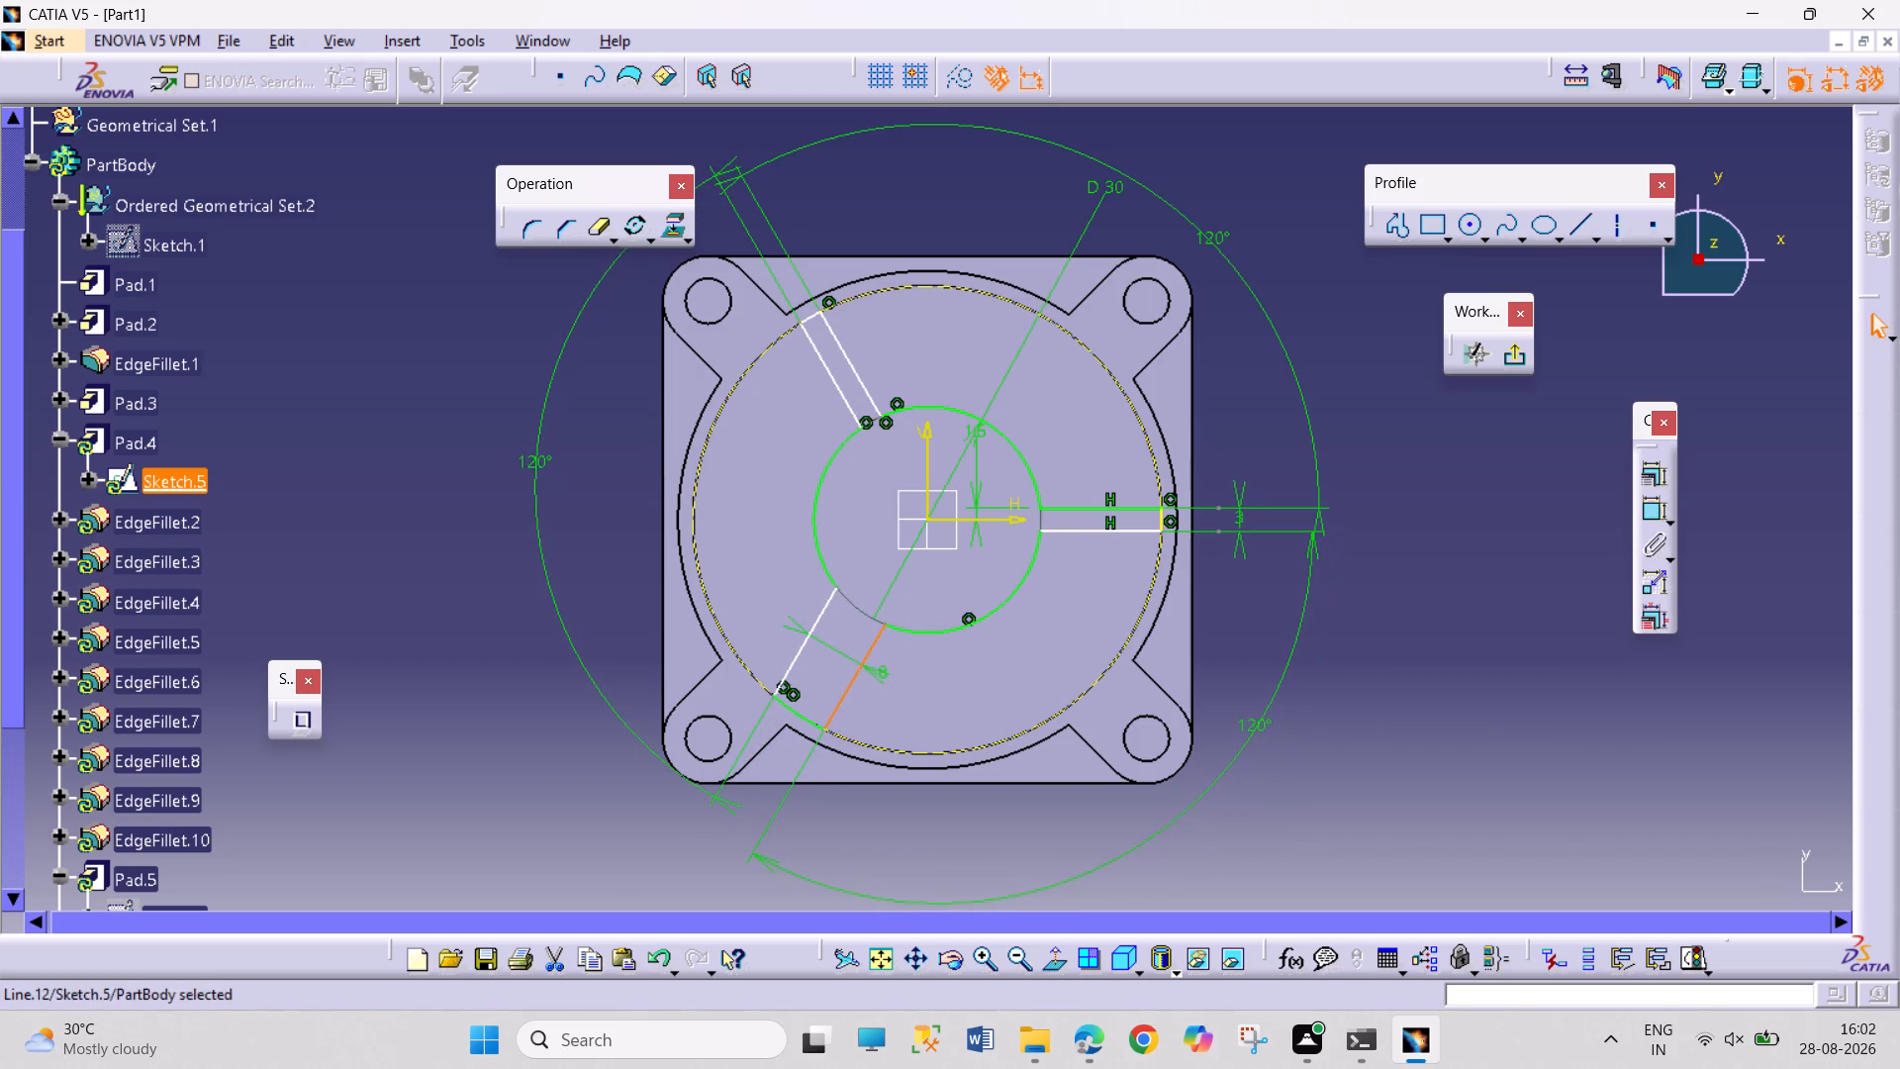
pyautogui.moveTo(911, 811); pyautogui.dragTo(928, 809)
pyautogui.click(1524, 353)
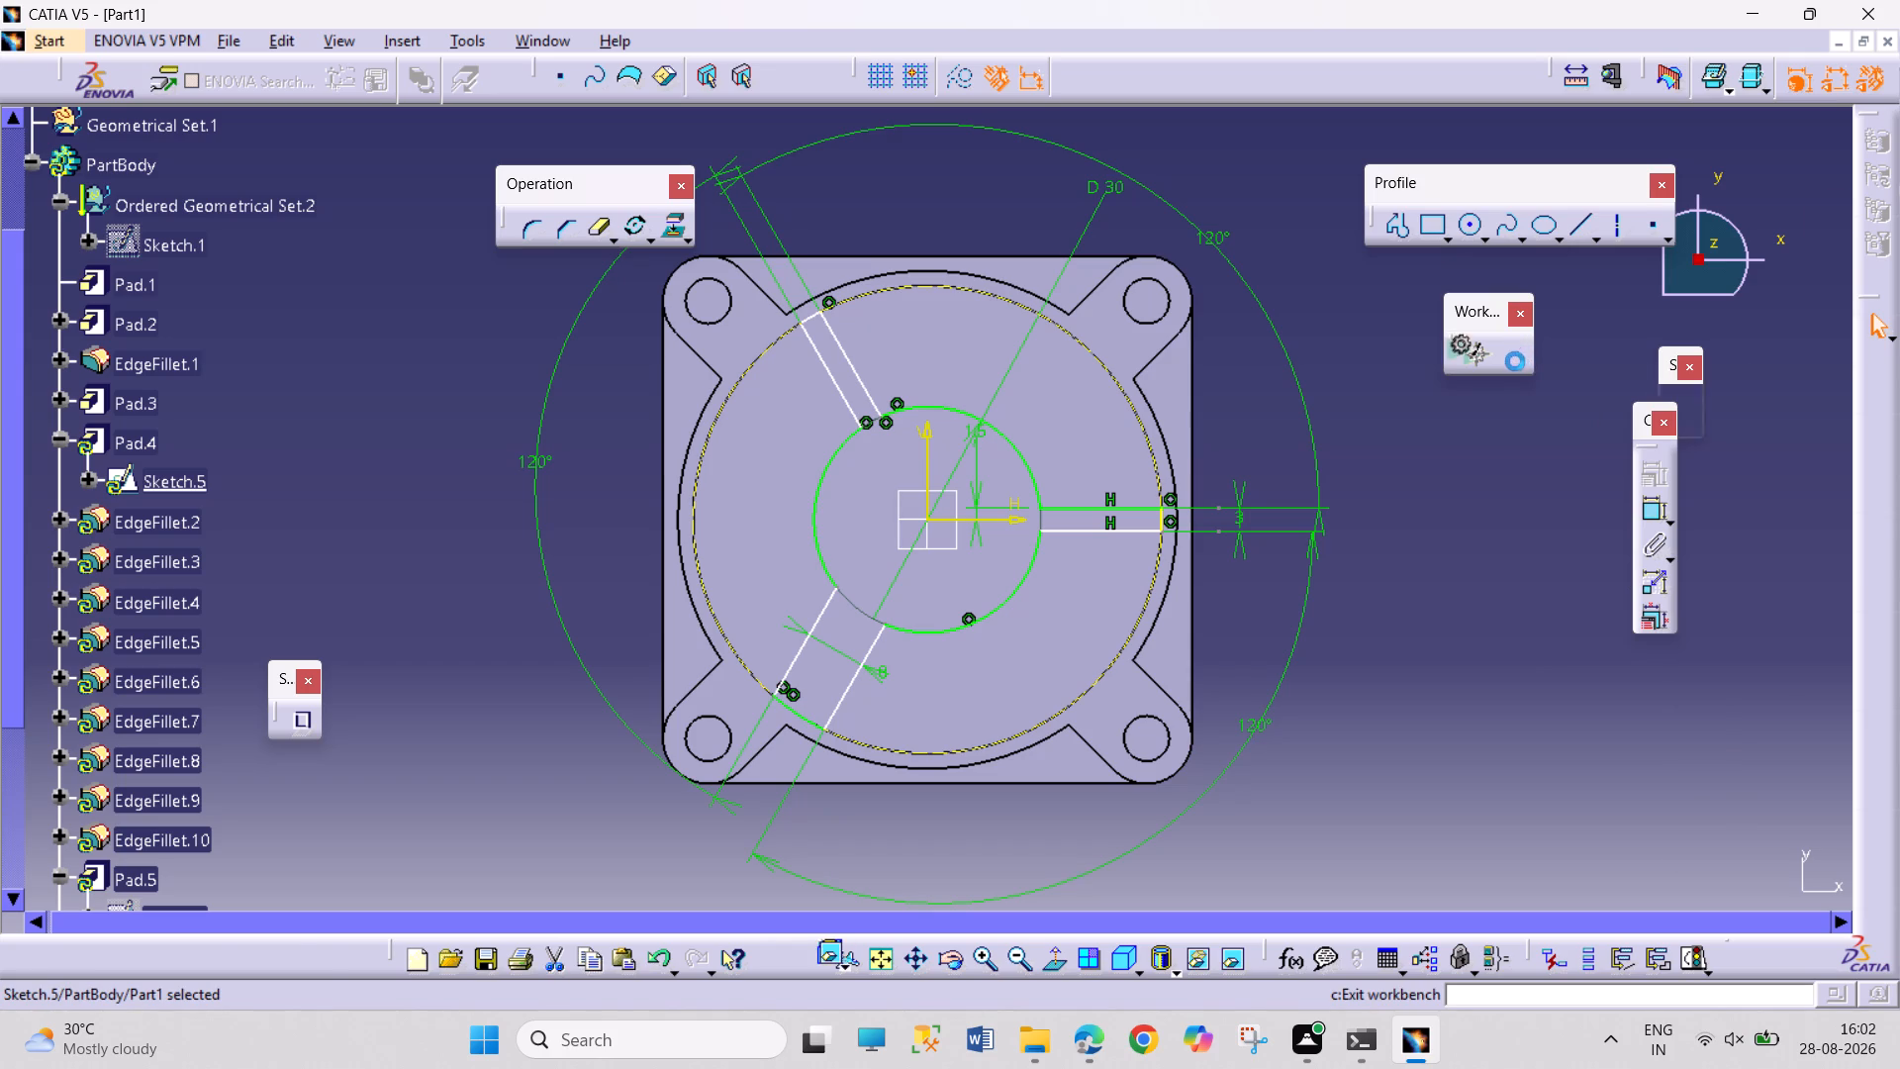
pyautogui.click(1377, 525)
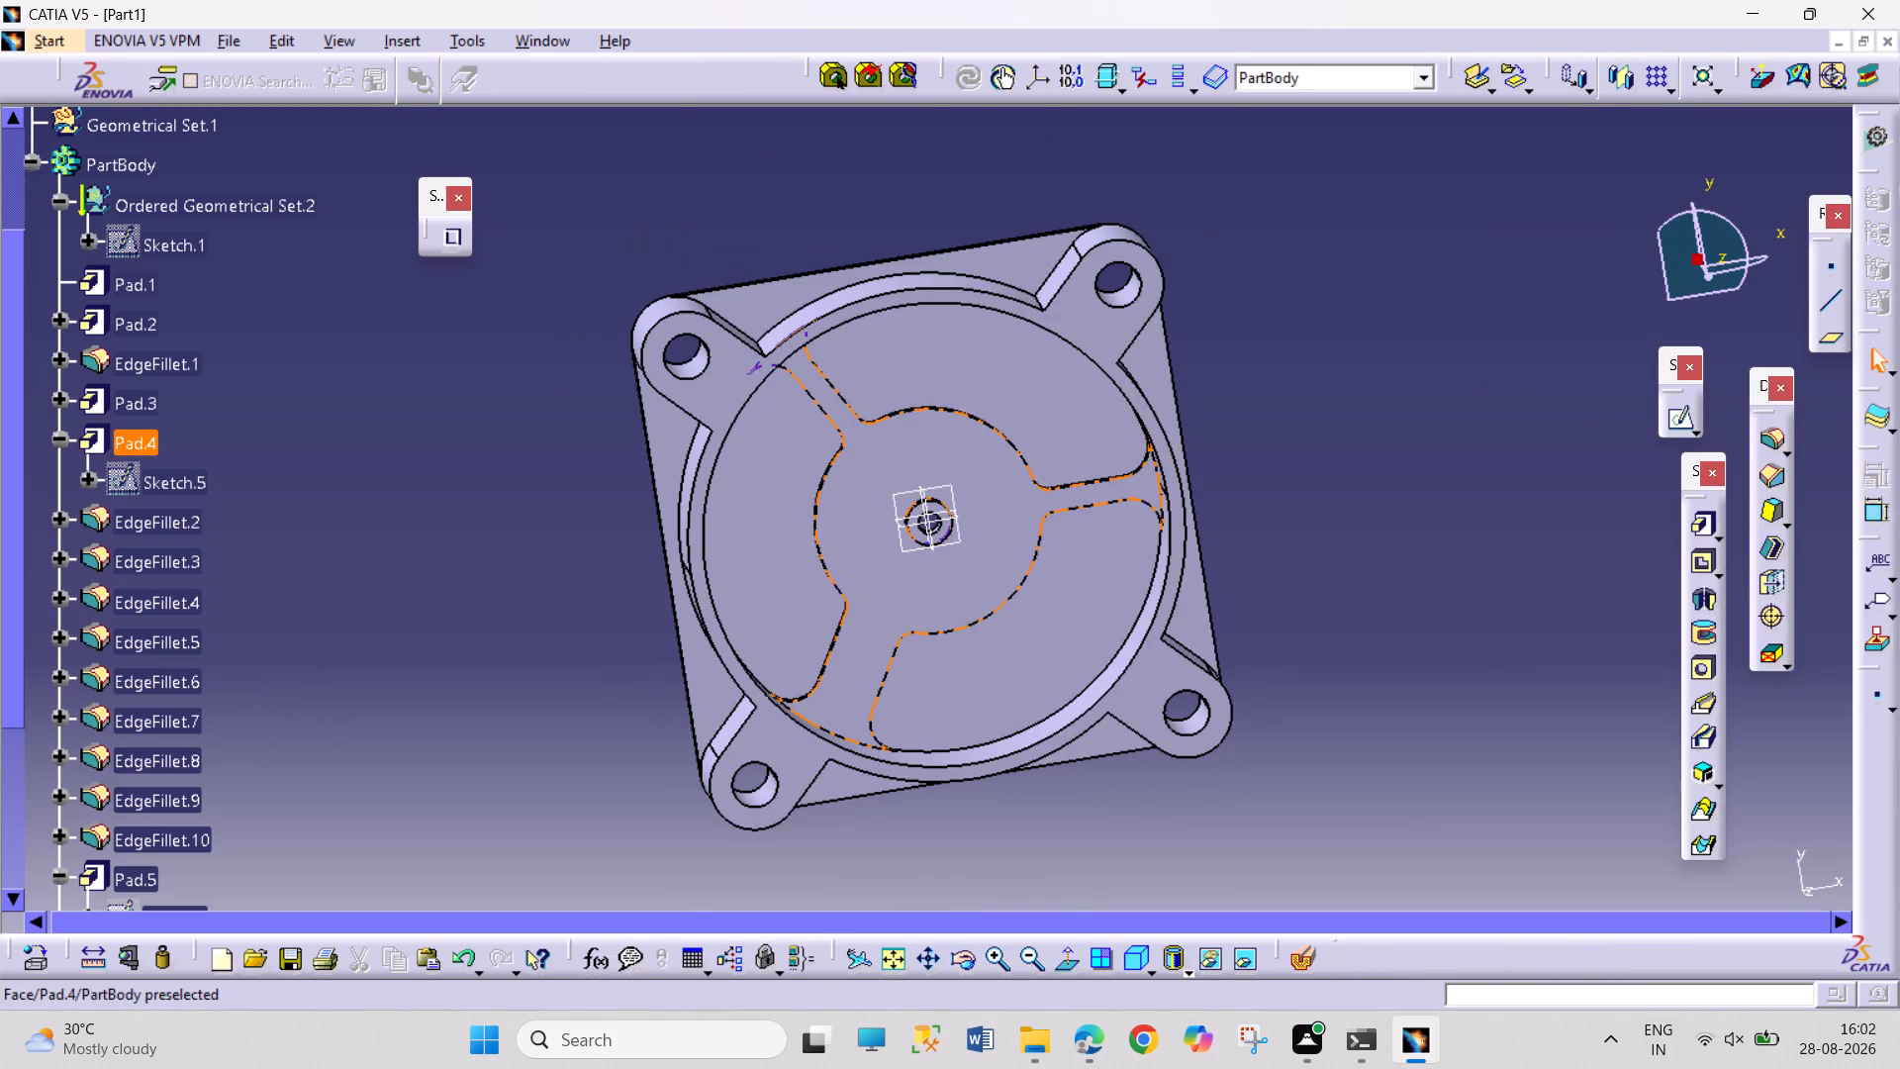
# Start a sketch on Pad.4's face and draw two parallel lines about 40 mm and 37 mm long along the lower-left rib.
pyautogui.click(965, 594)
pyautogui.click(1673, 417)
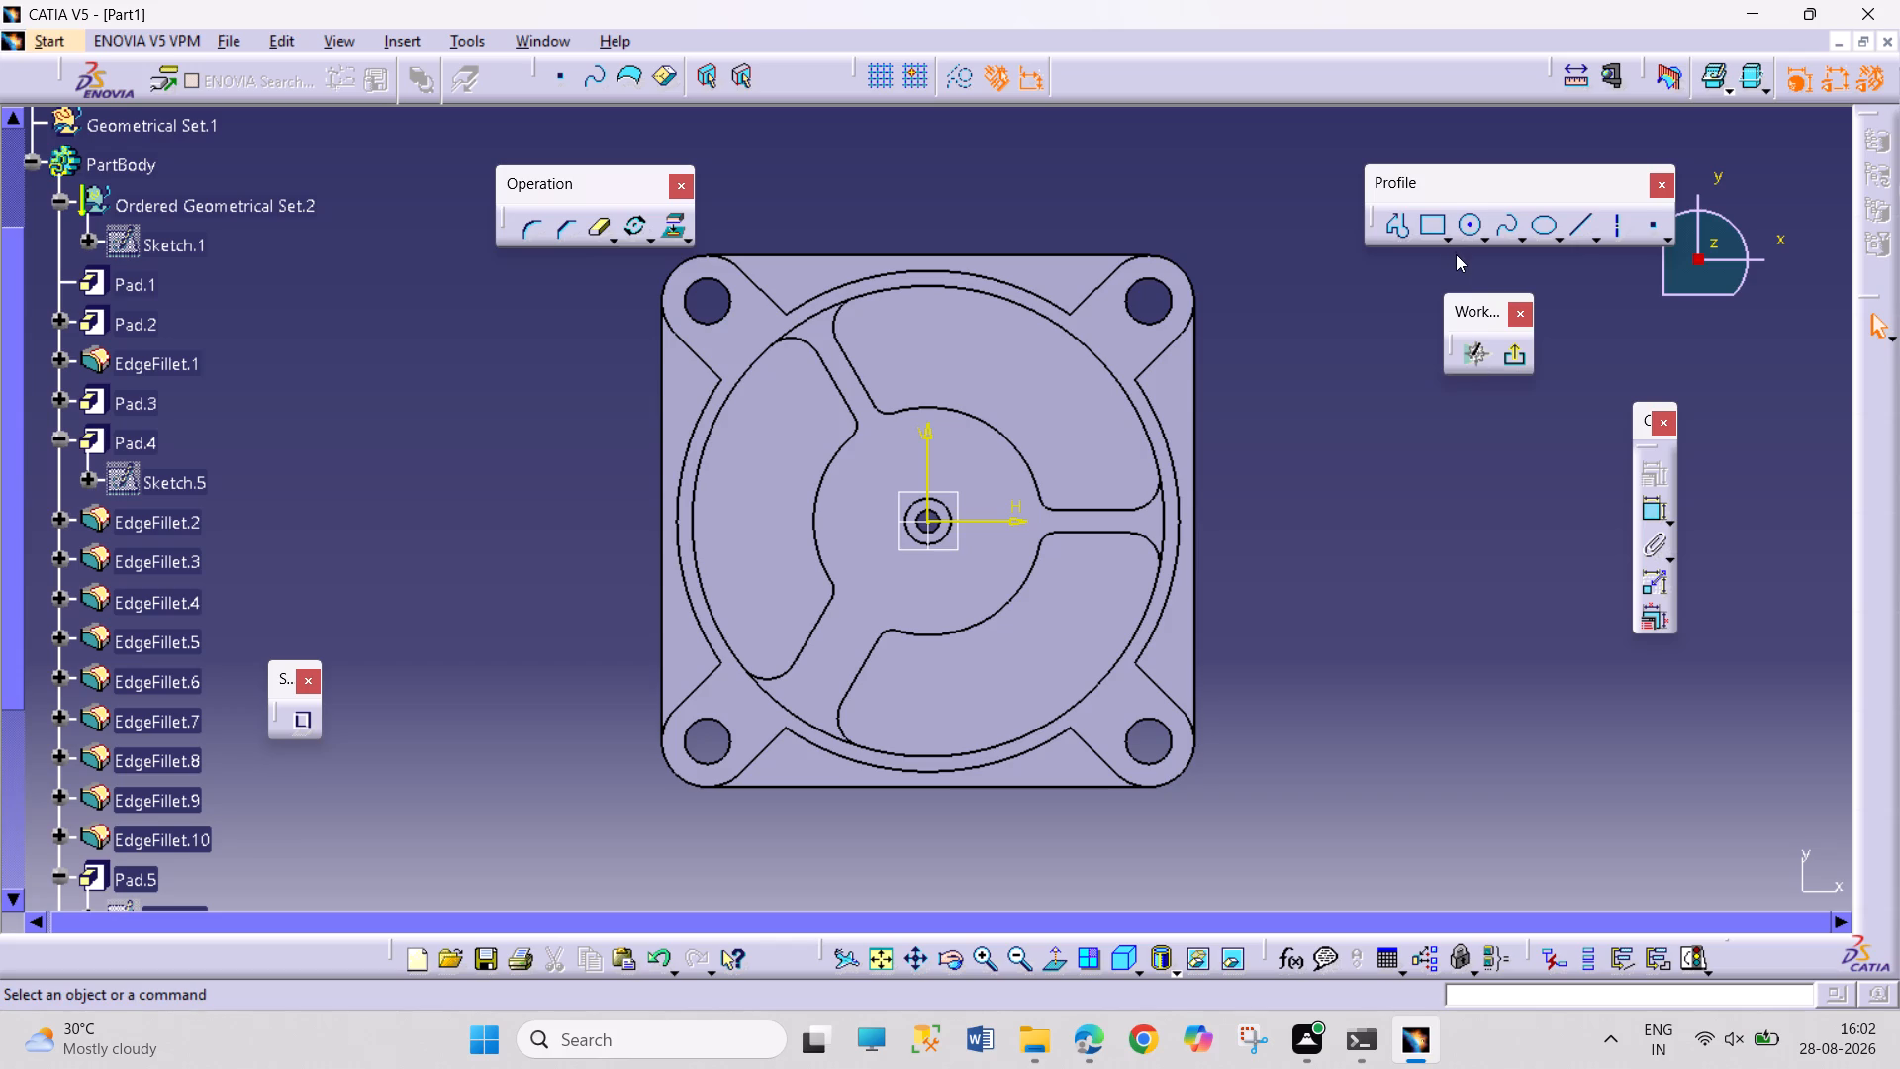
pyautogui.click(1569, 229)
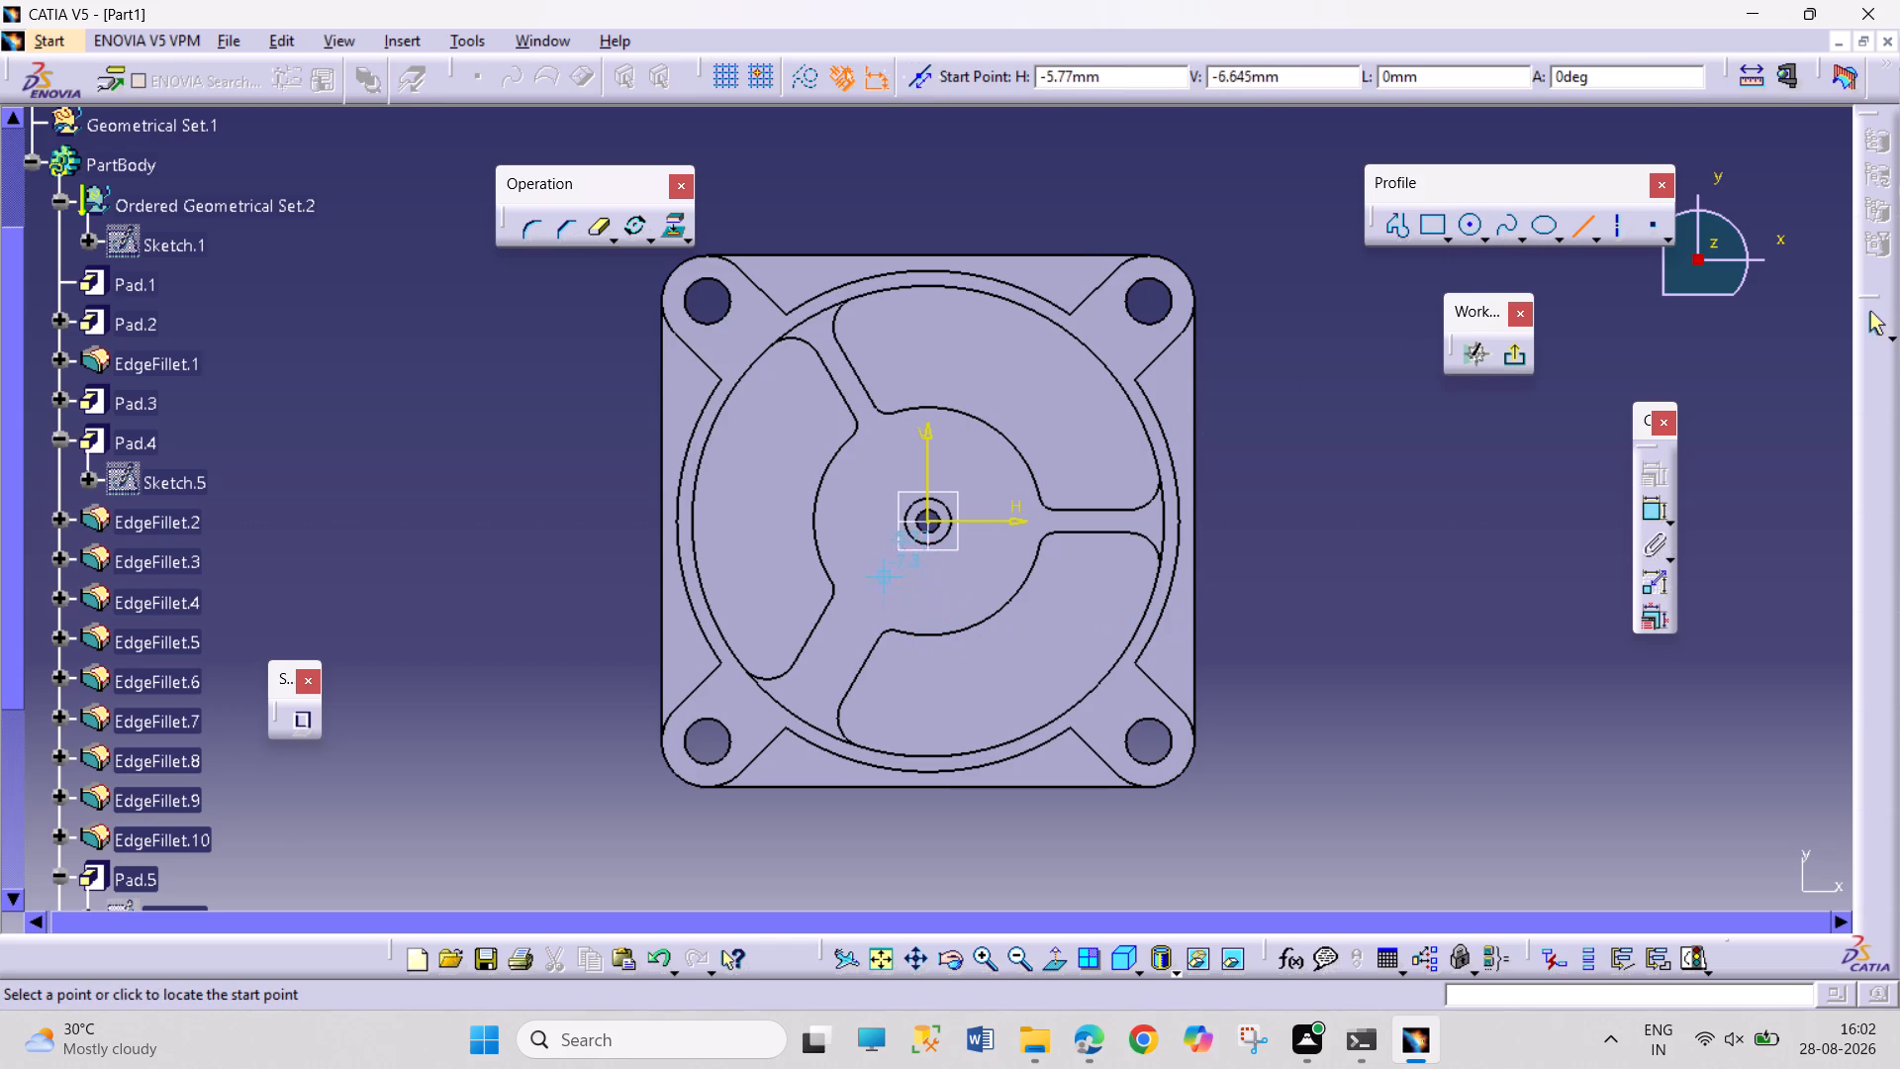
pyautogui.click(895, 534)
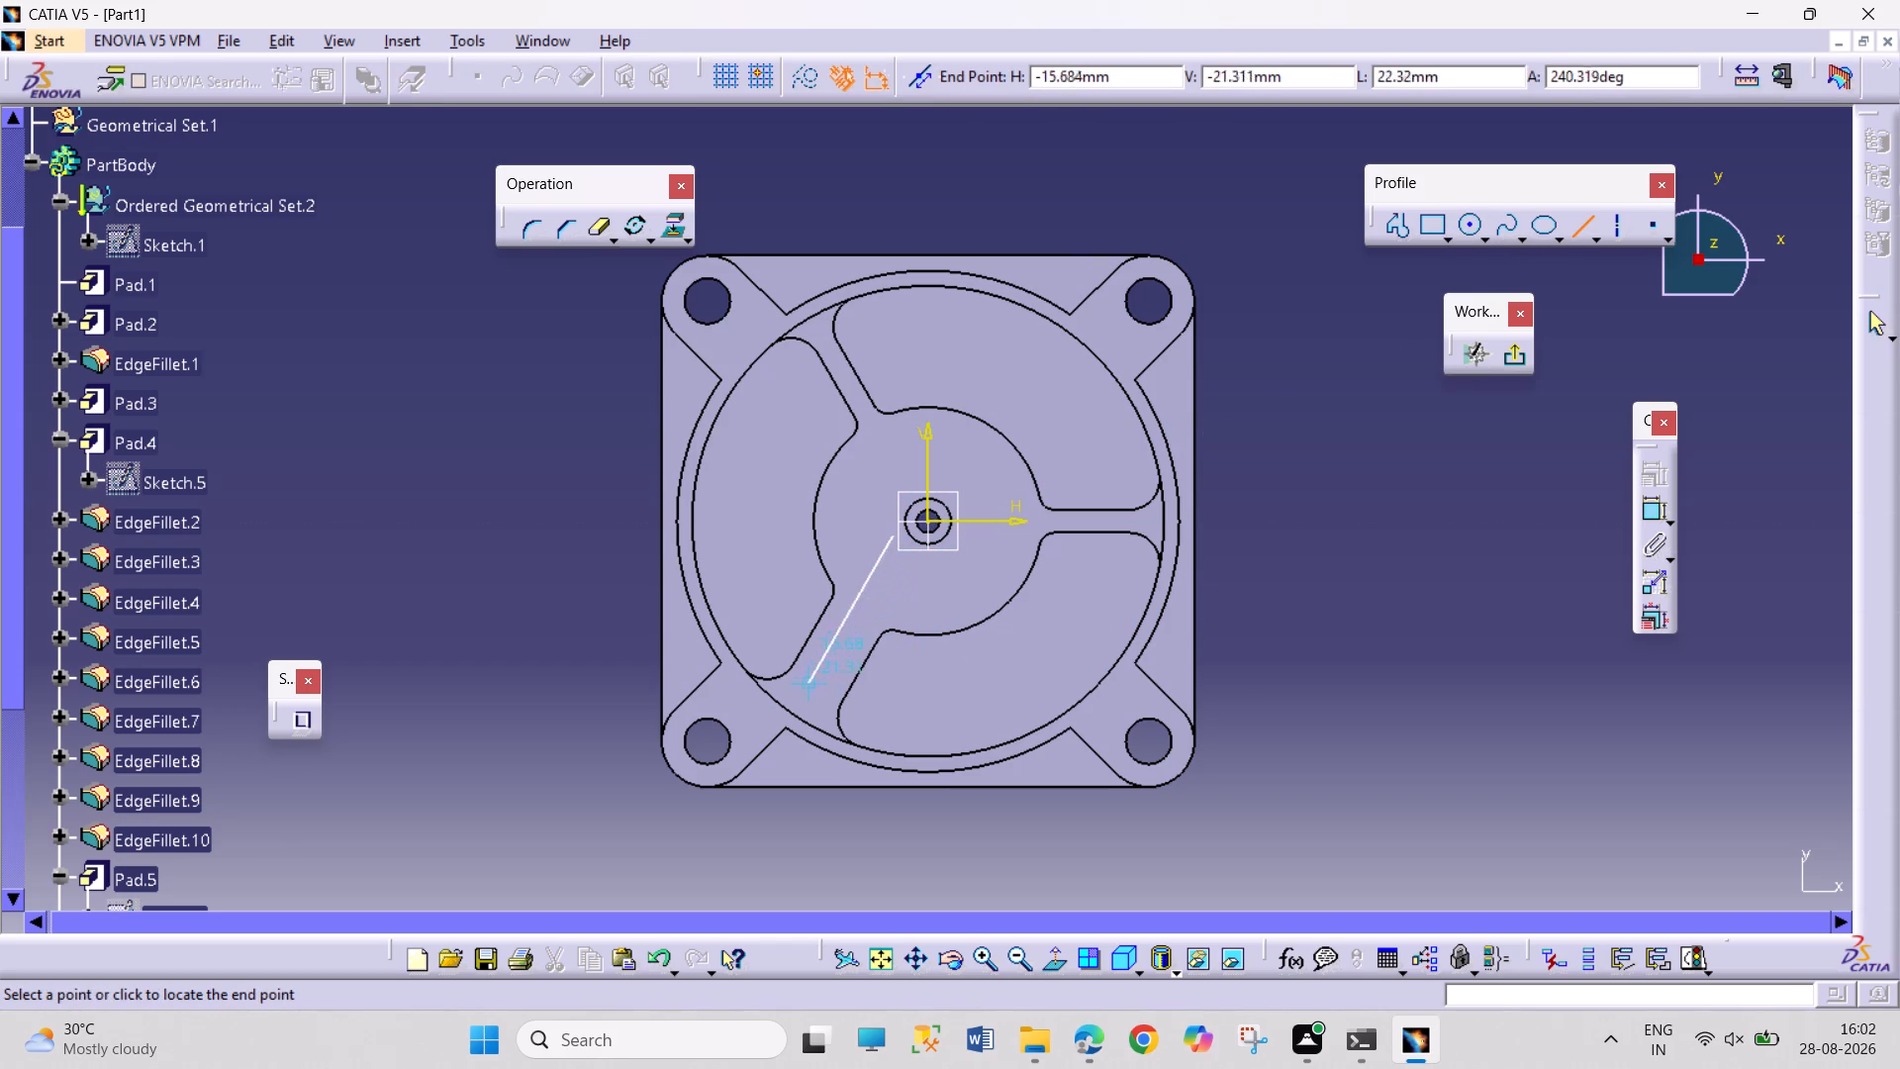
pyautogui.click(741, 795)
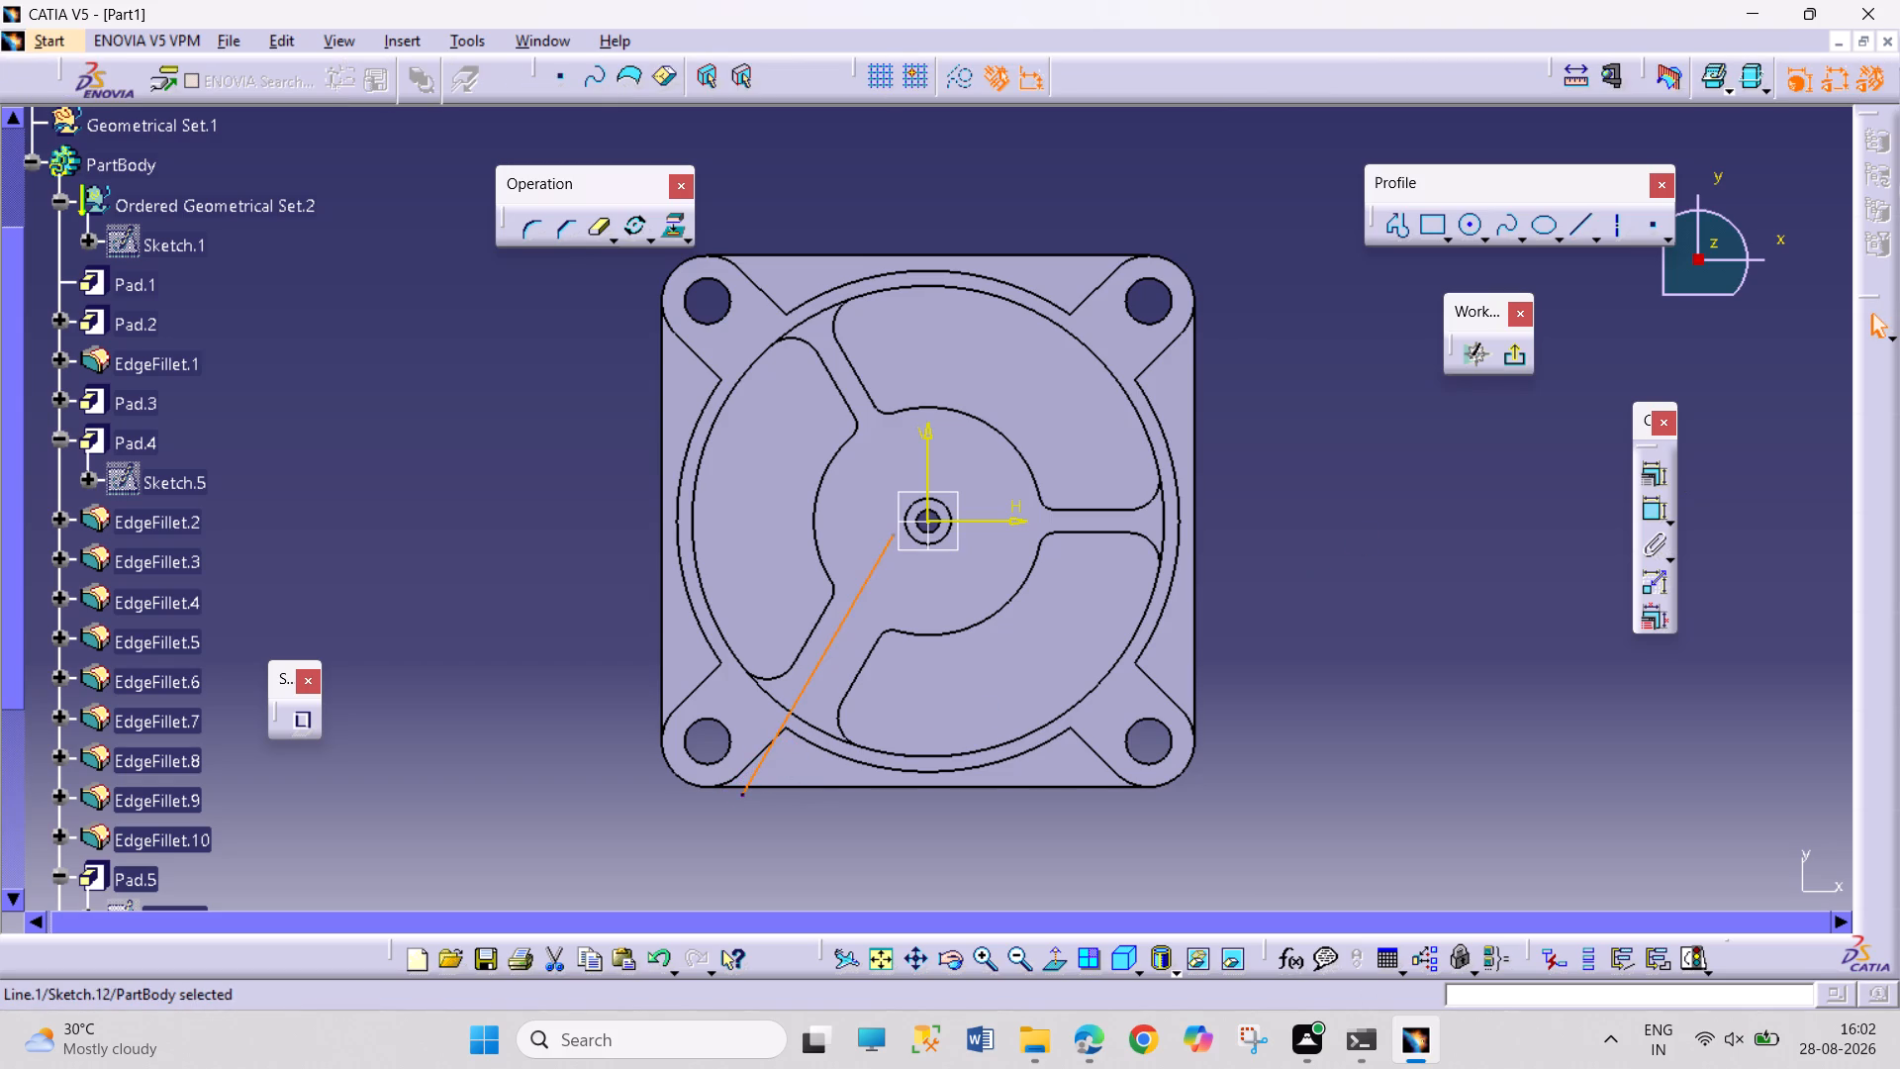
pyautogui.click(1575, 232)
pyautogui.click(902, 564)
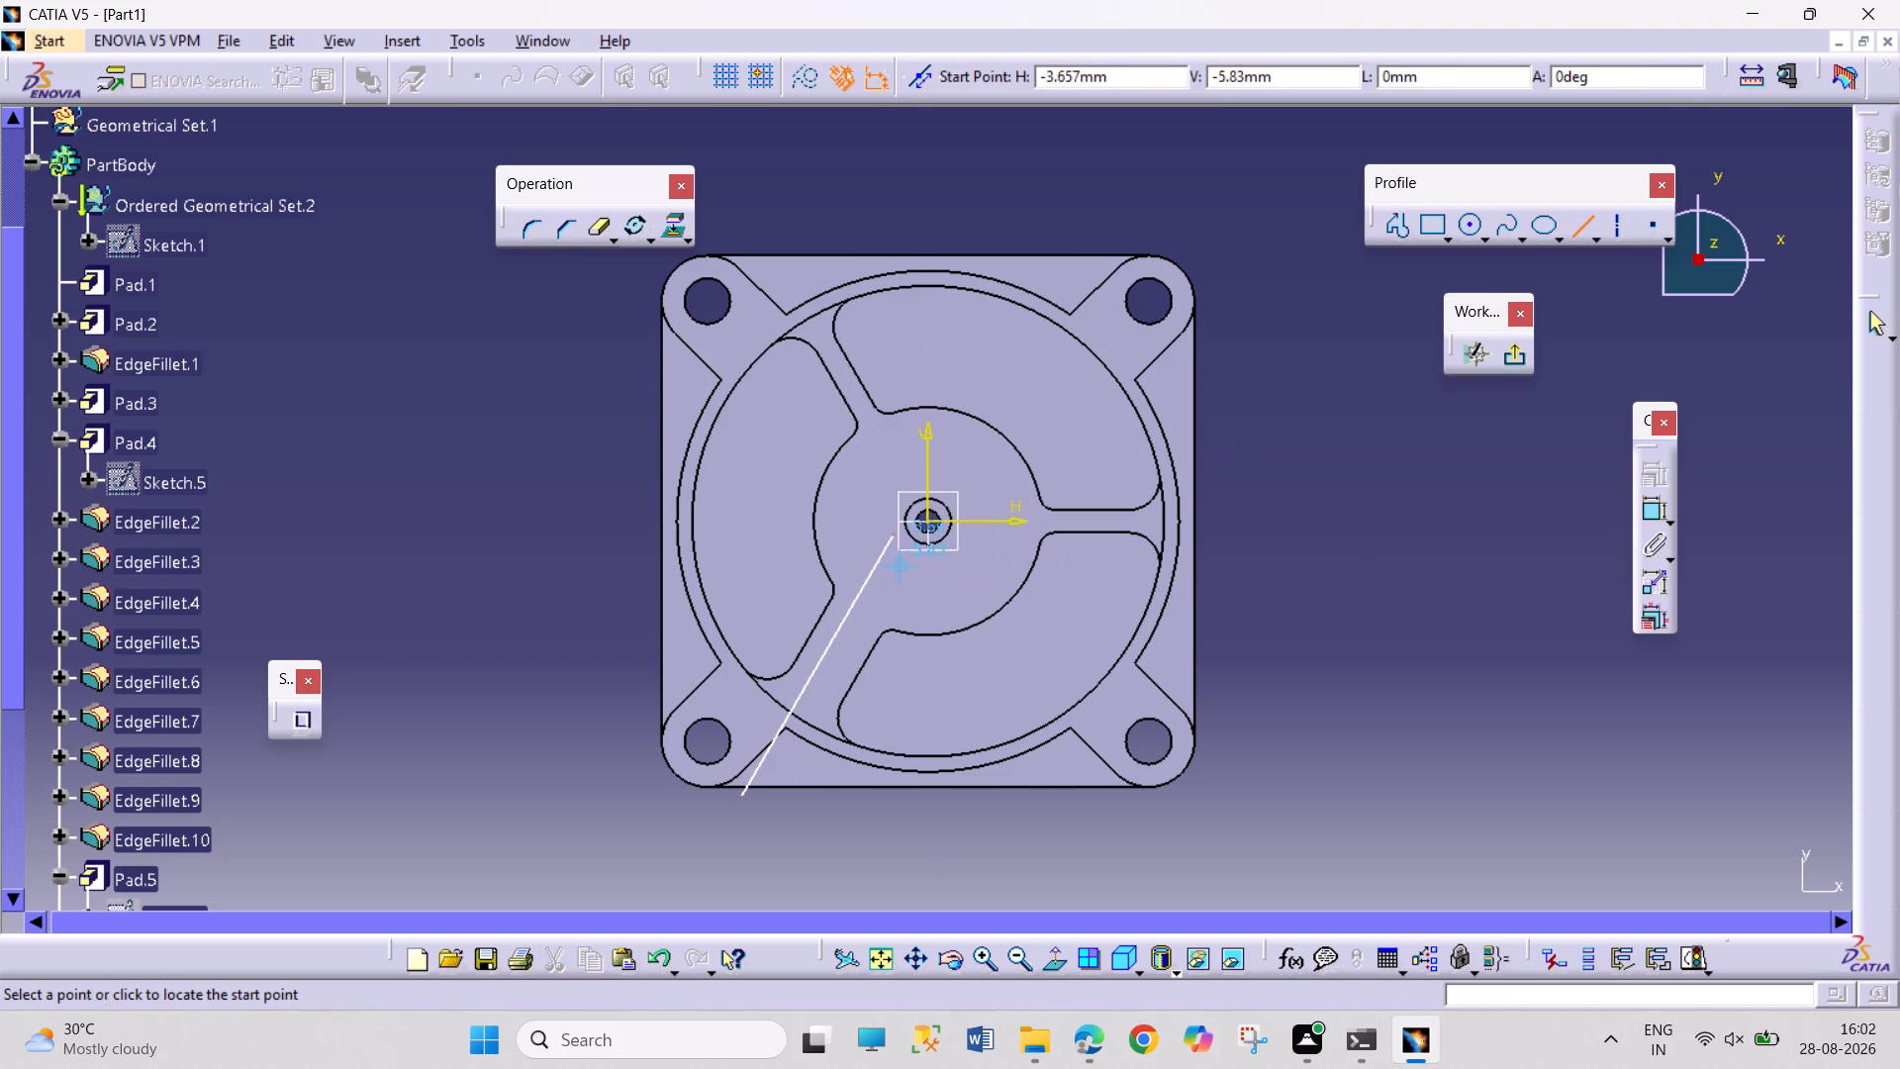
pyautogui.click(764, 804)
pyautogui.click(840, 820)
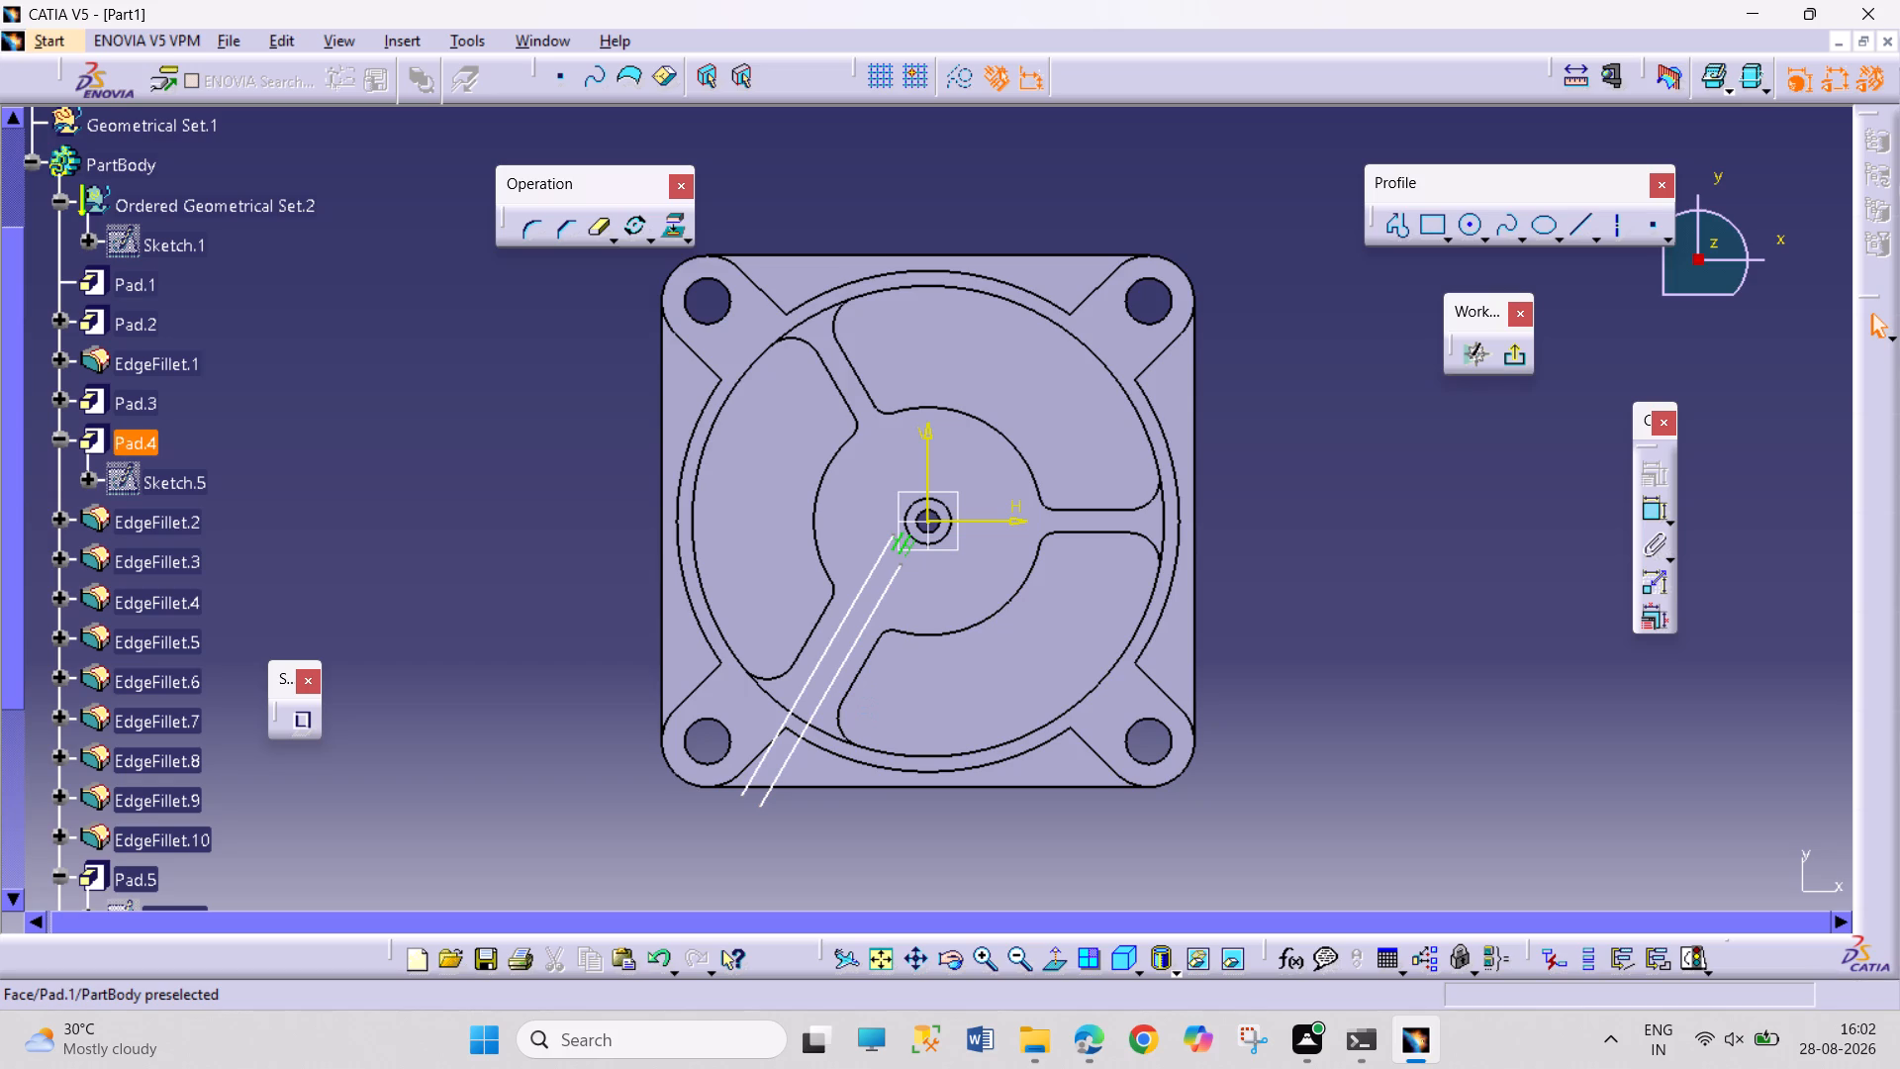
# Constrain the shorter line parallel to the lower-left rib's edge nearest it.
pyautogui.click(865, 663)
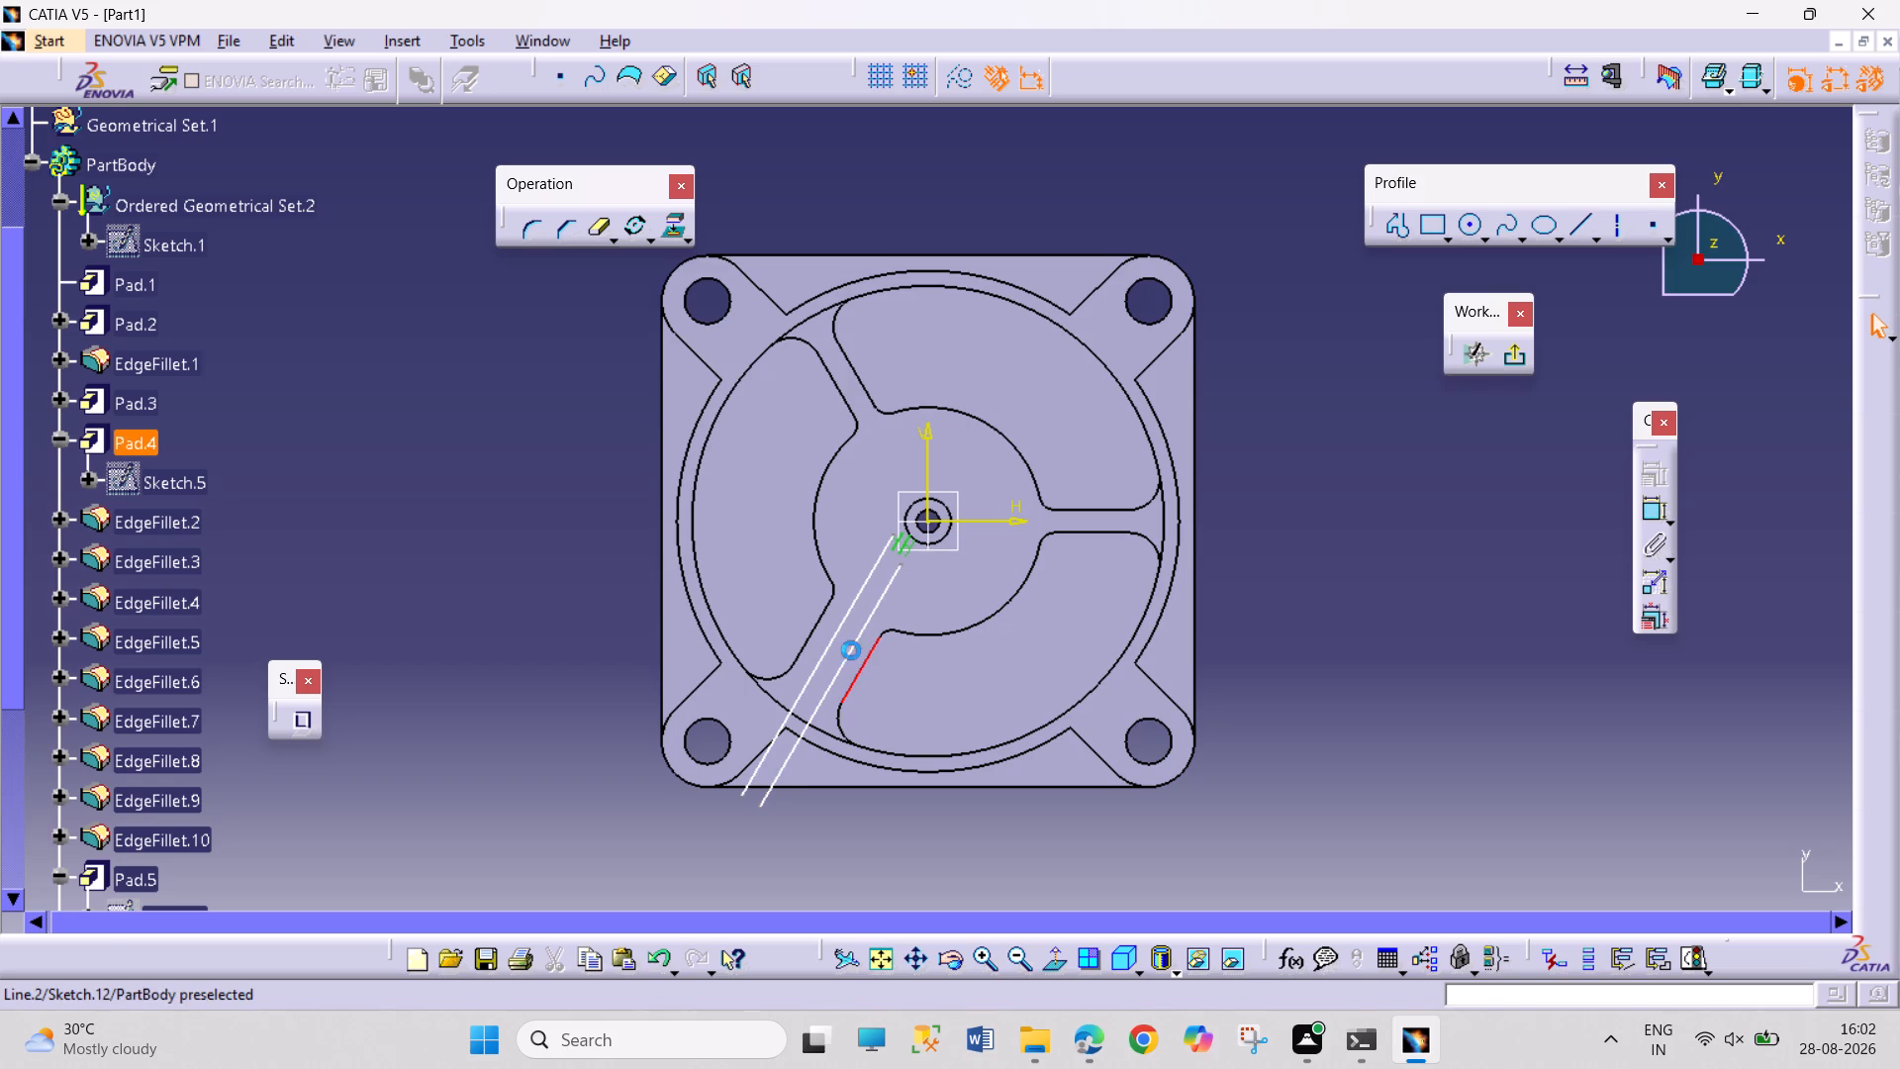
pyautogui.keyDown('ctrl'); pyautogui.click(851, 650); pyautogui.keyUp('ctrl')
pyautogui.click(1656, 479)
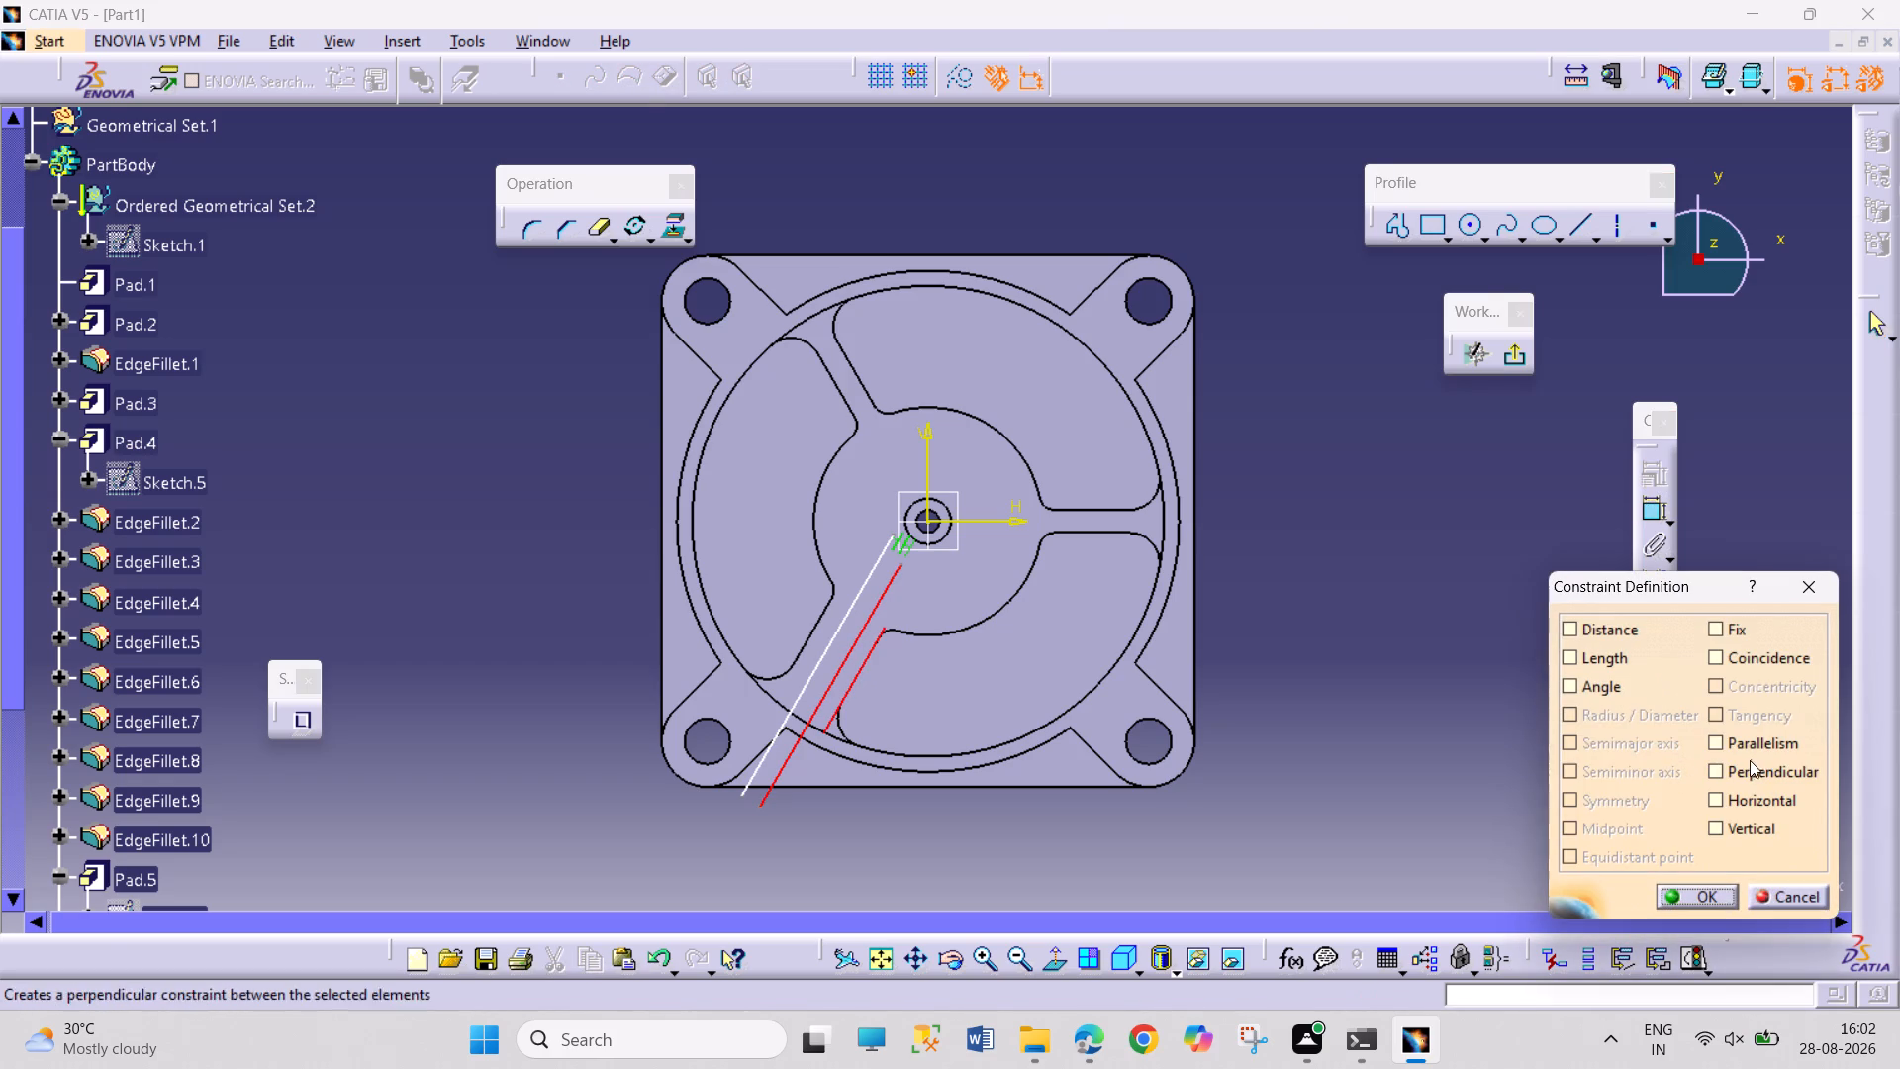
pyautogui.click(1753, 731)
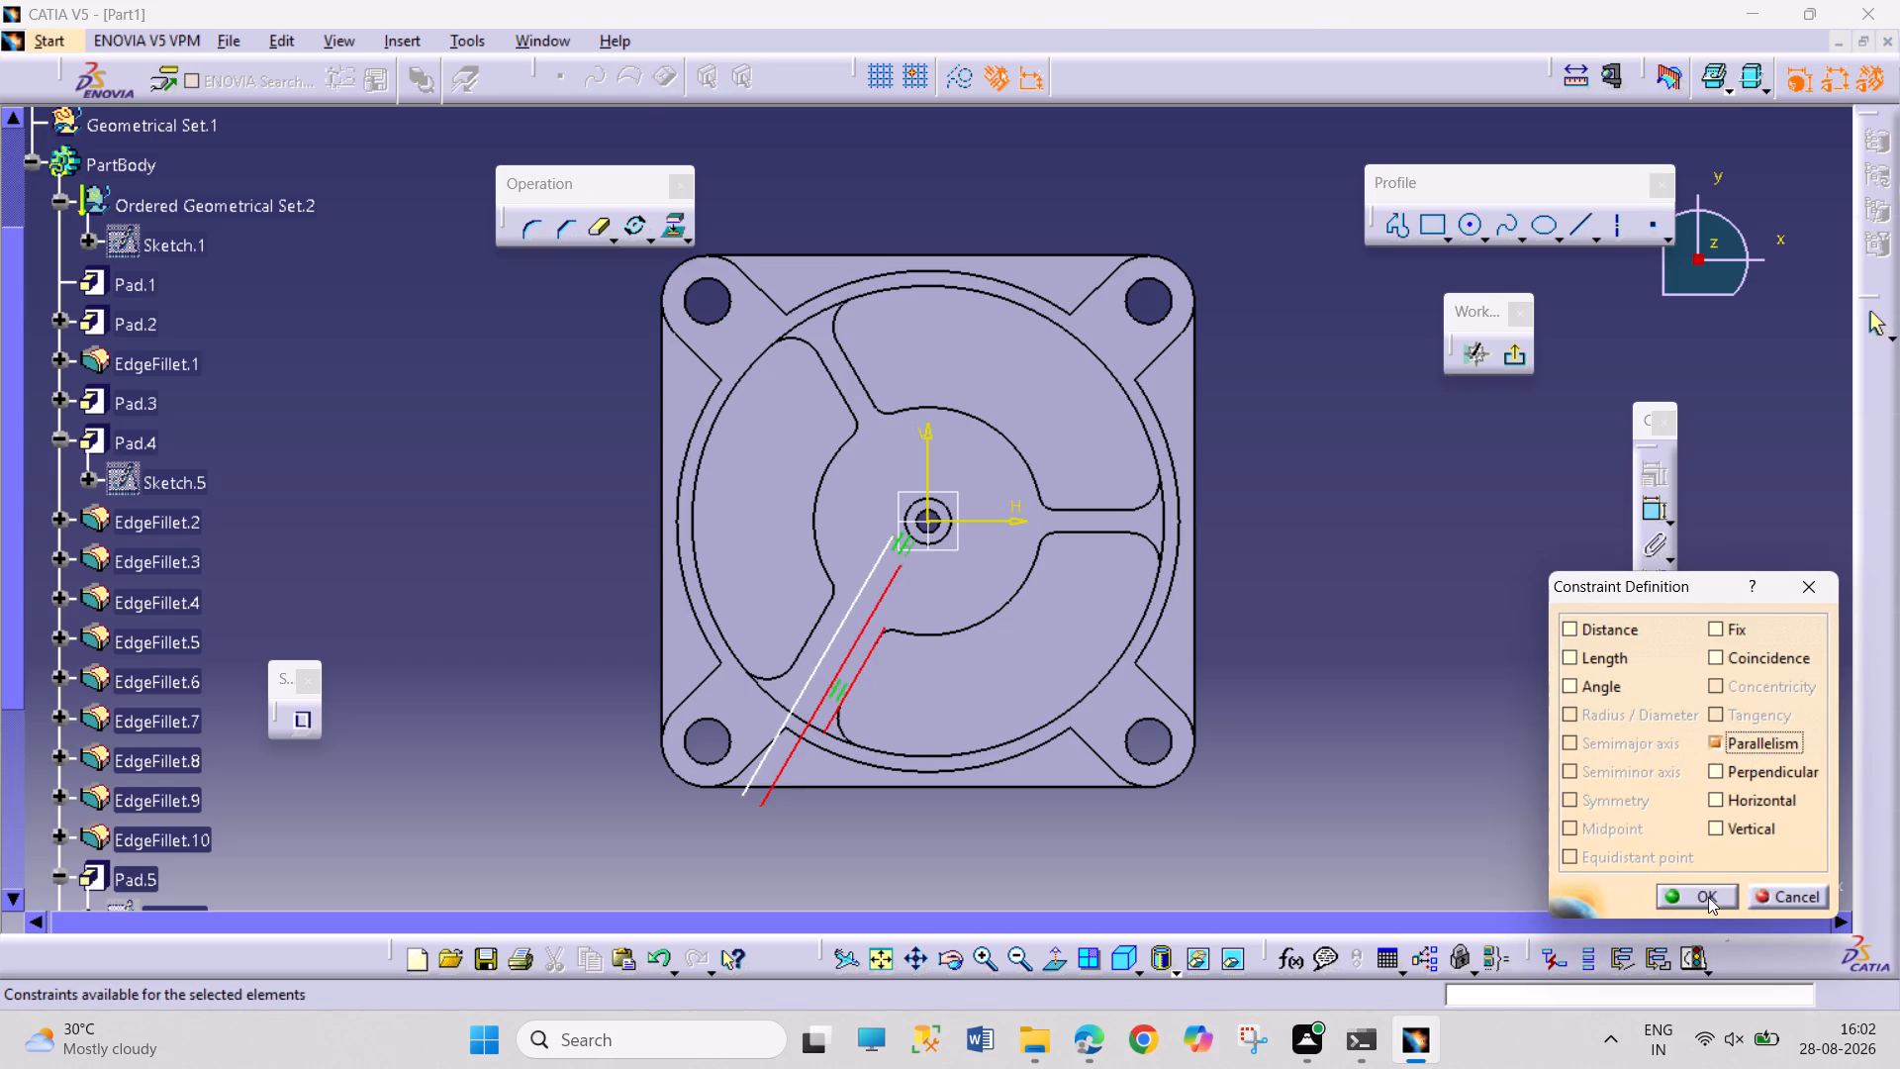
pyautogui.click(1708, 897)
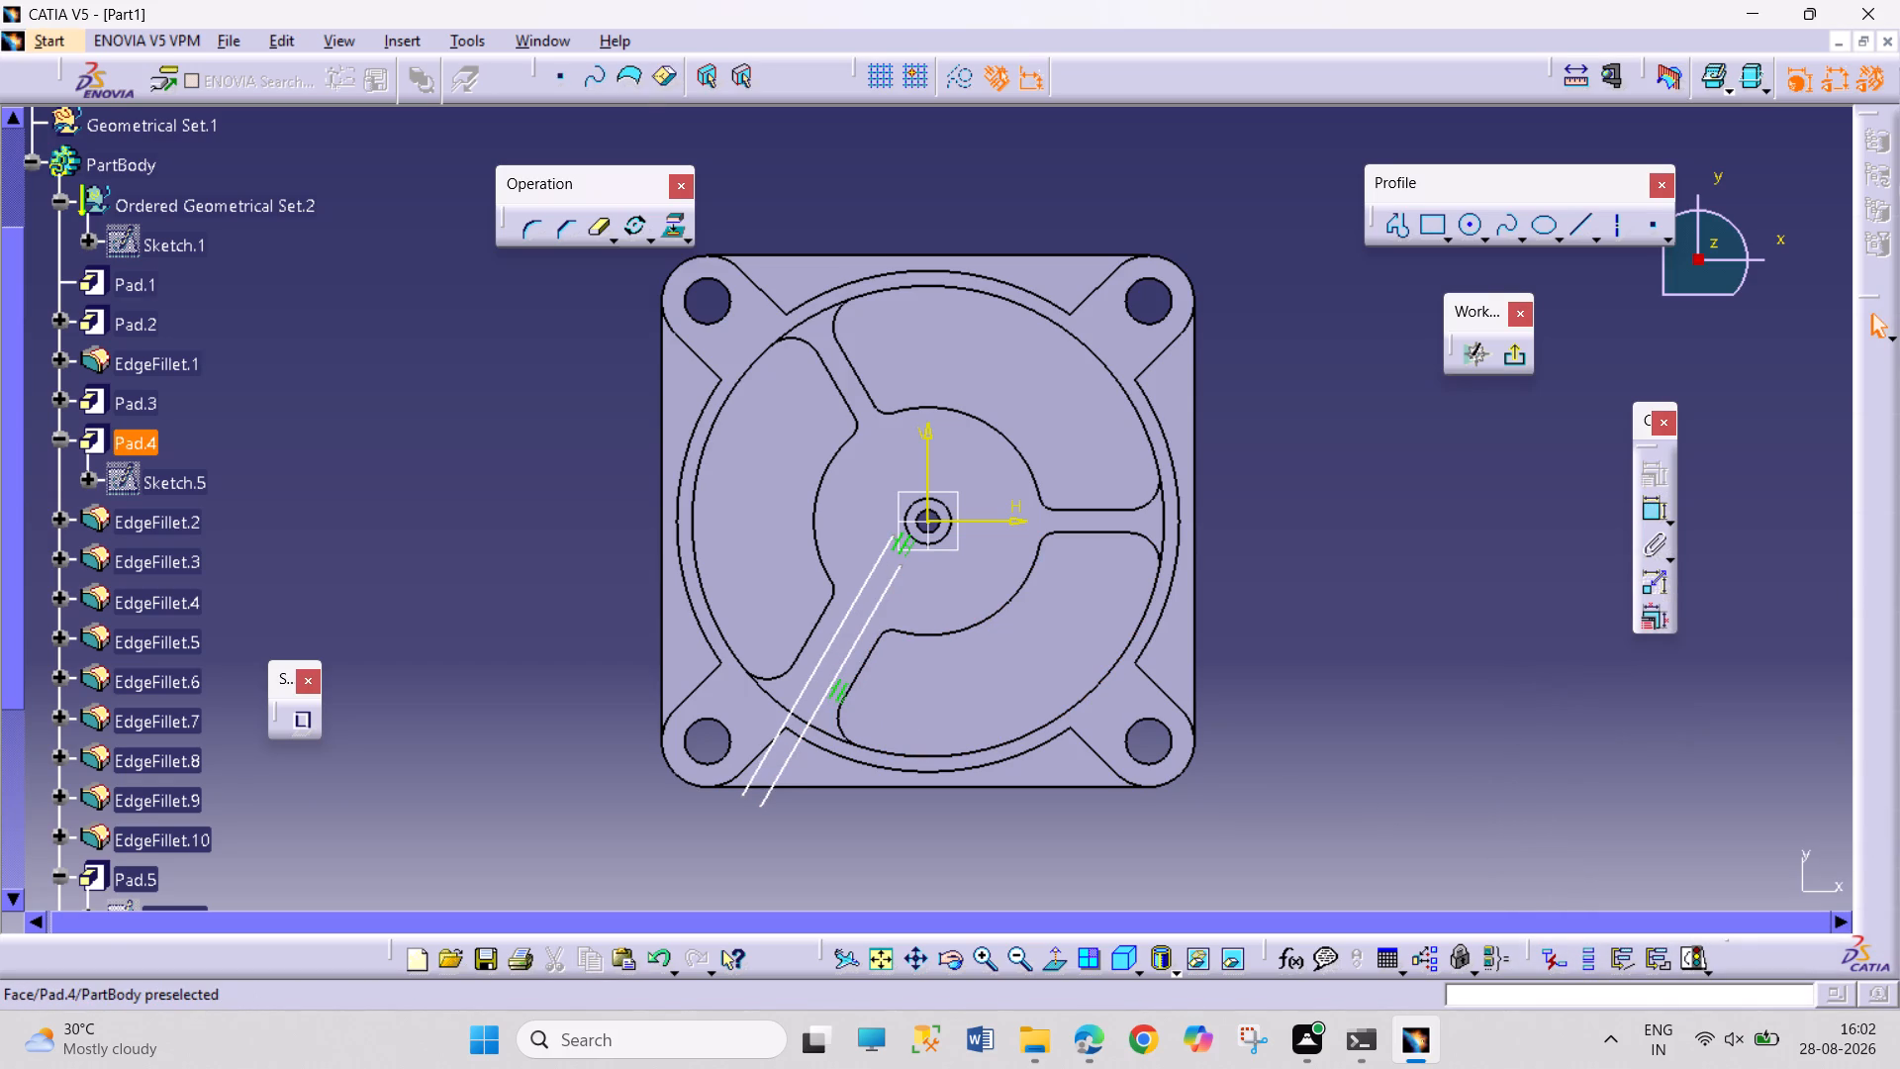
# Constrain the longer line parallel to the lower-left rib's opposite edge, using Parallelism rather than Coincidence.
pyautogui.click(831, 641)
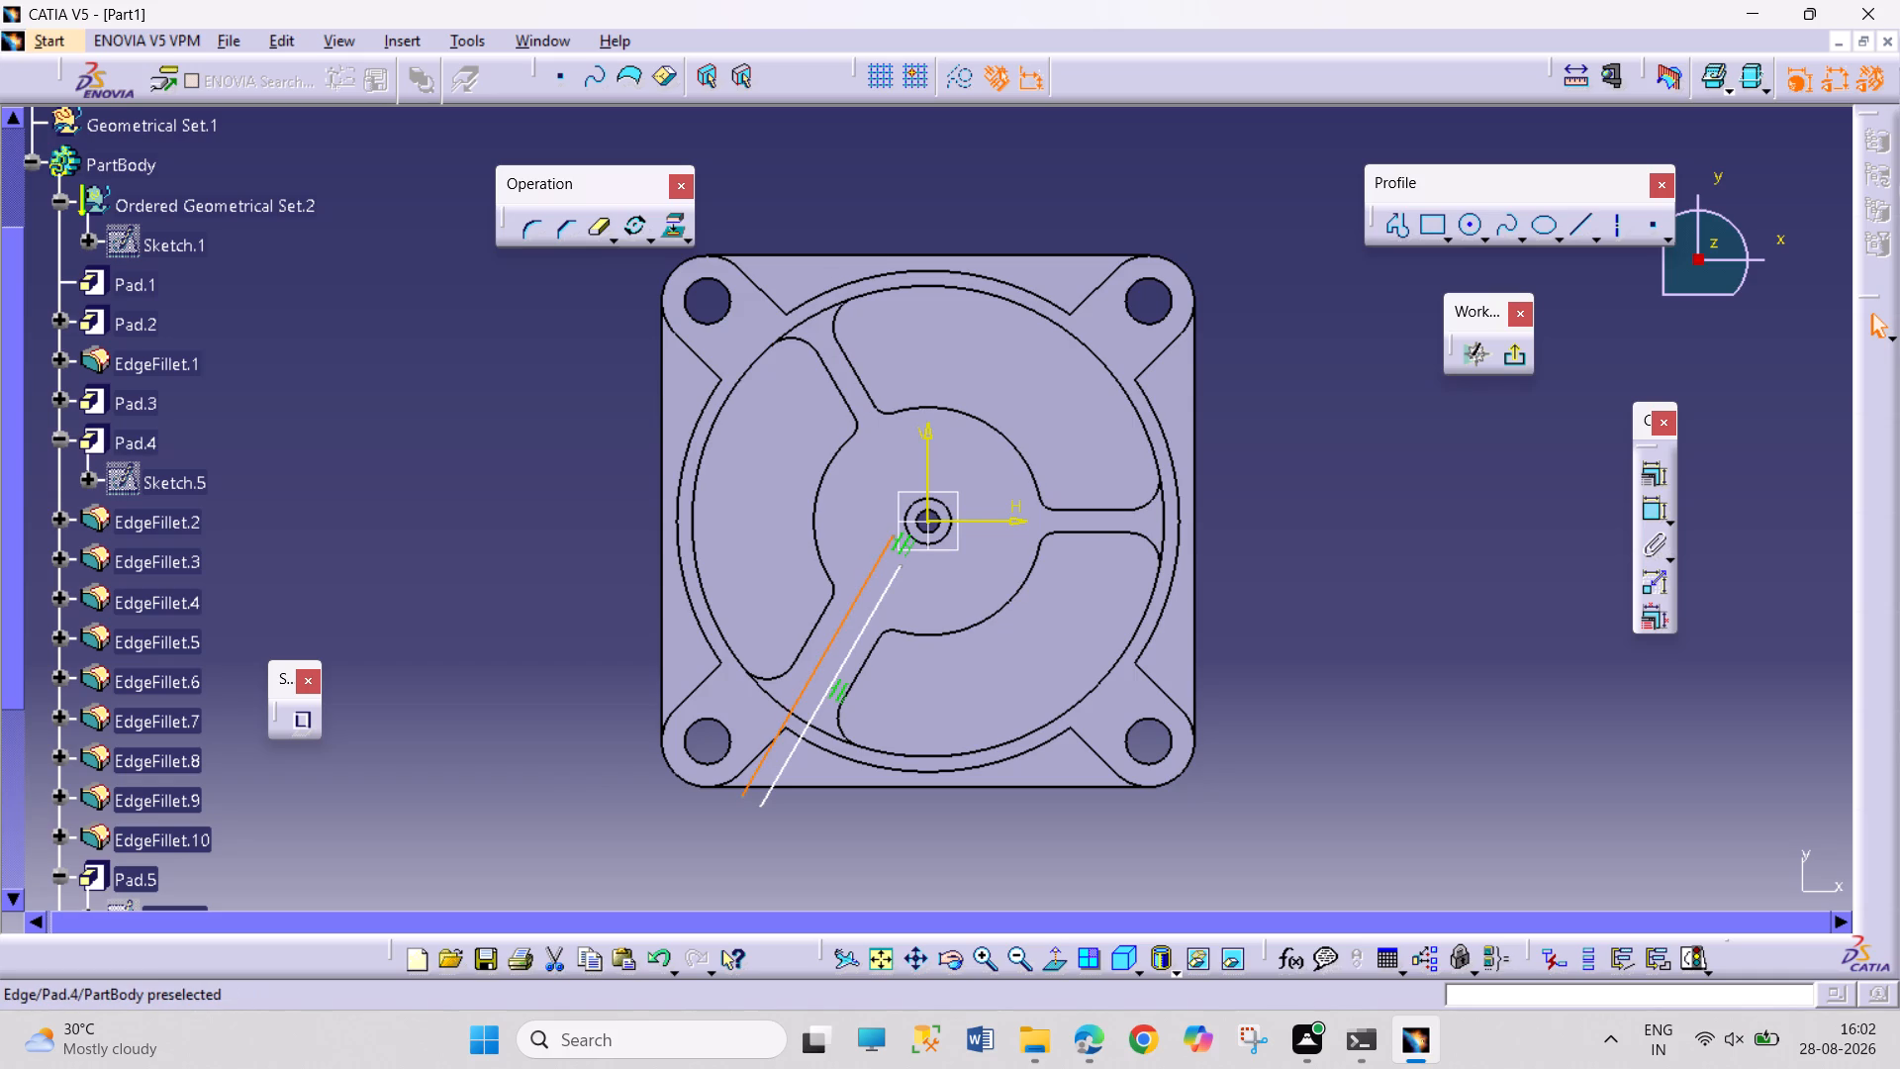
pyautogui.keyDown('ctrl'); pyautogui.click(813, 630); pyautogui.keyUp('ctrl')
pyautogui.click(1654, 463)
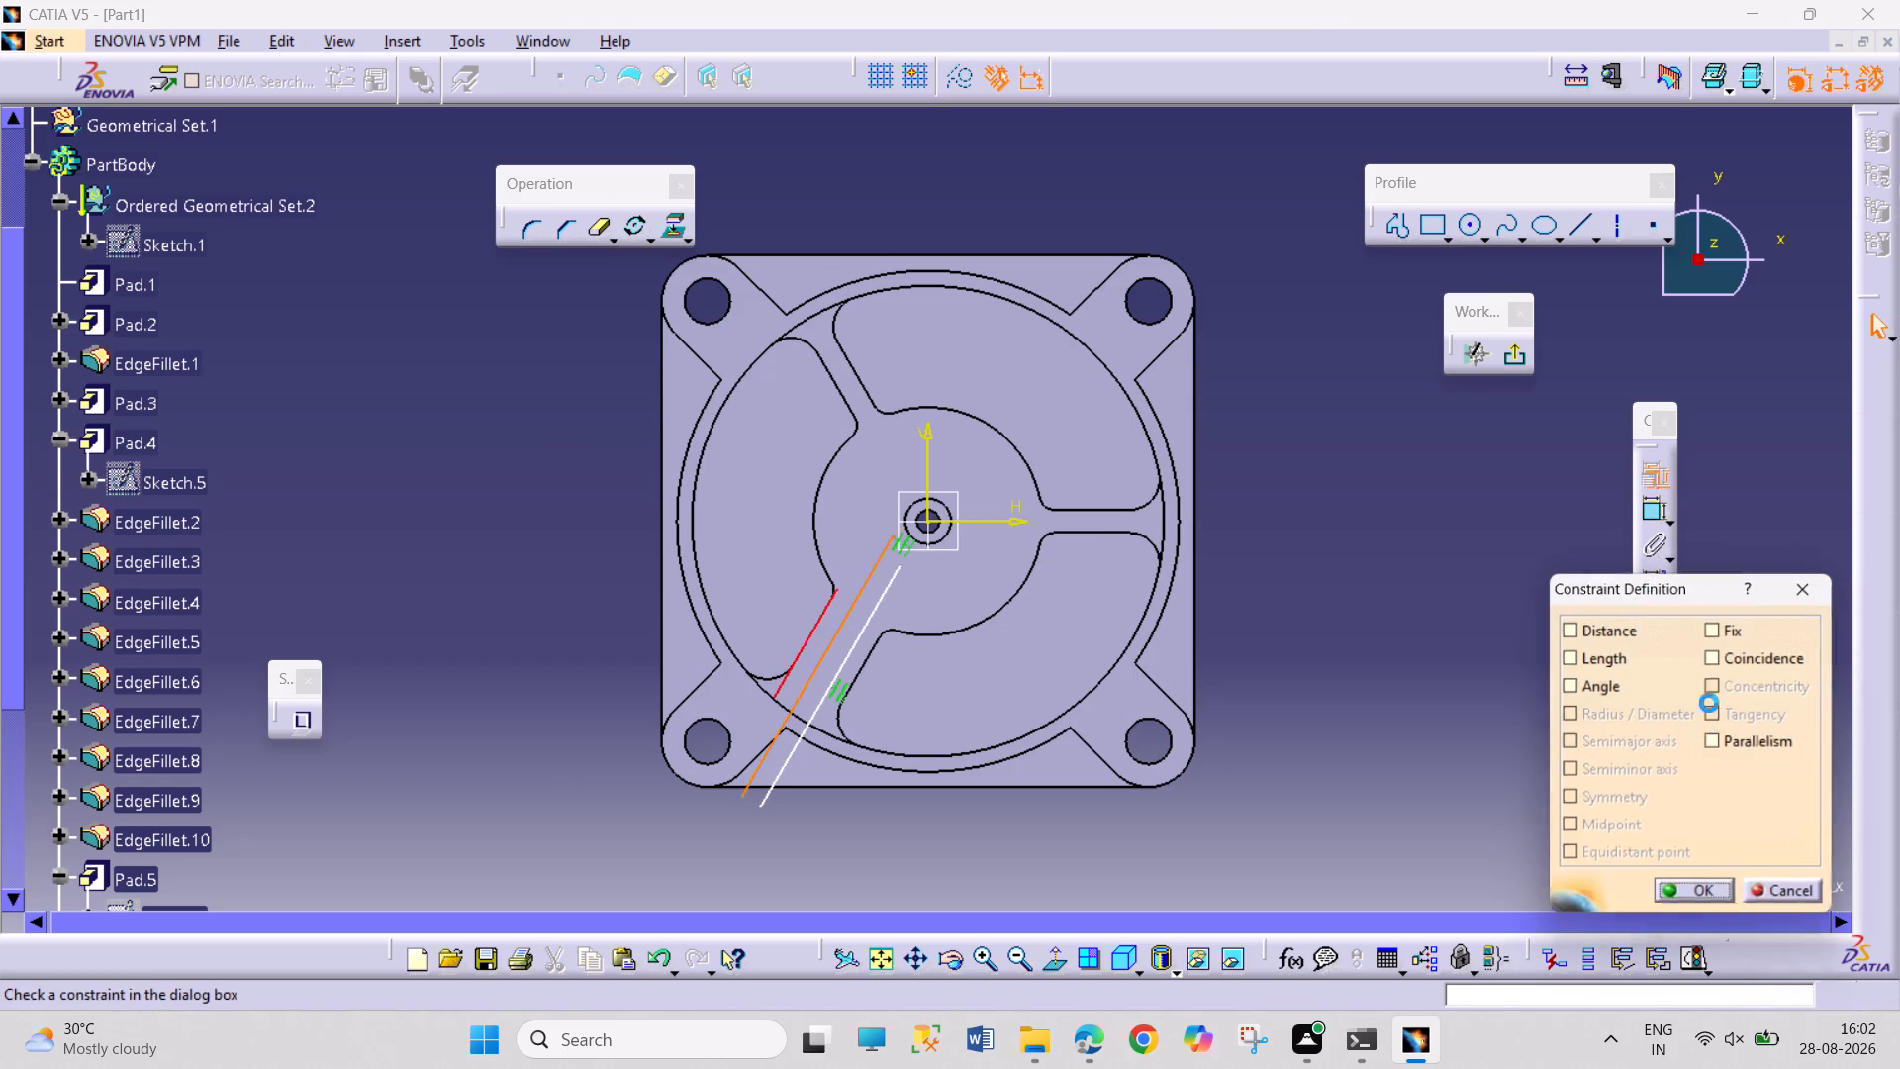
pyautogui.click(1767, 653)
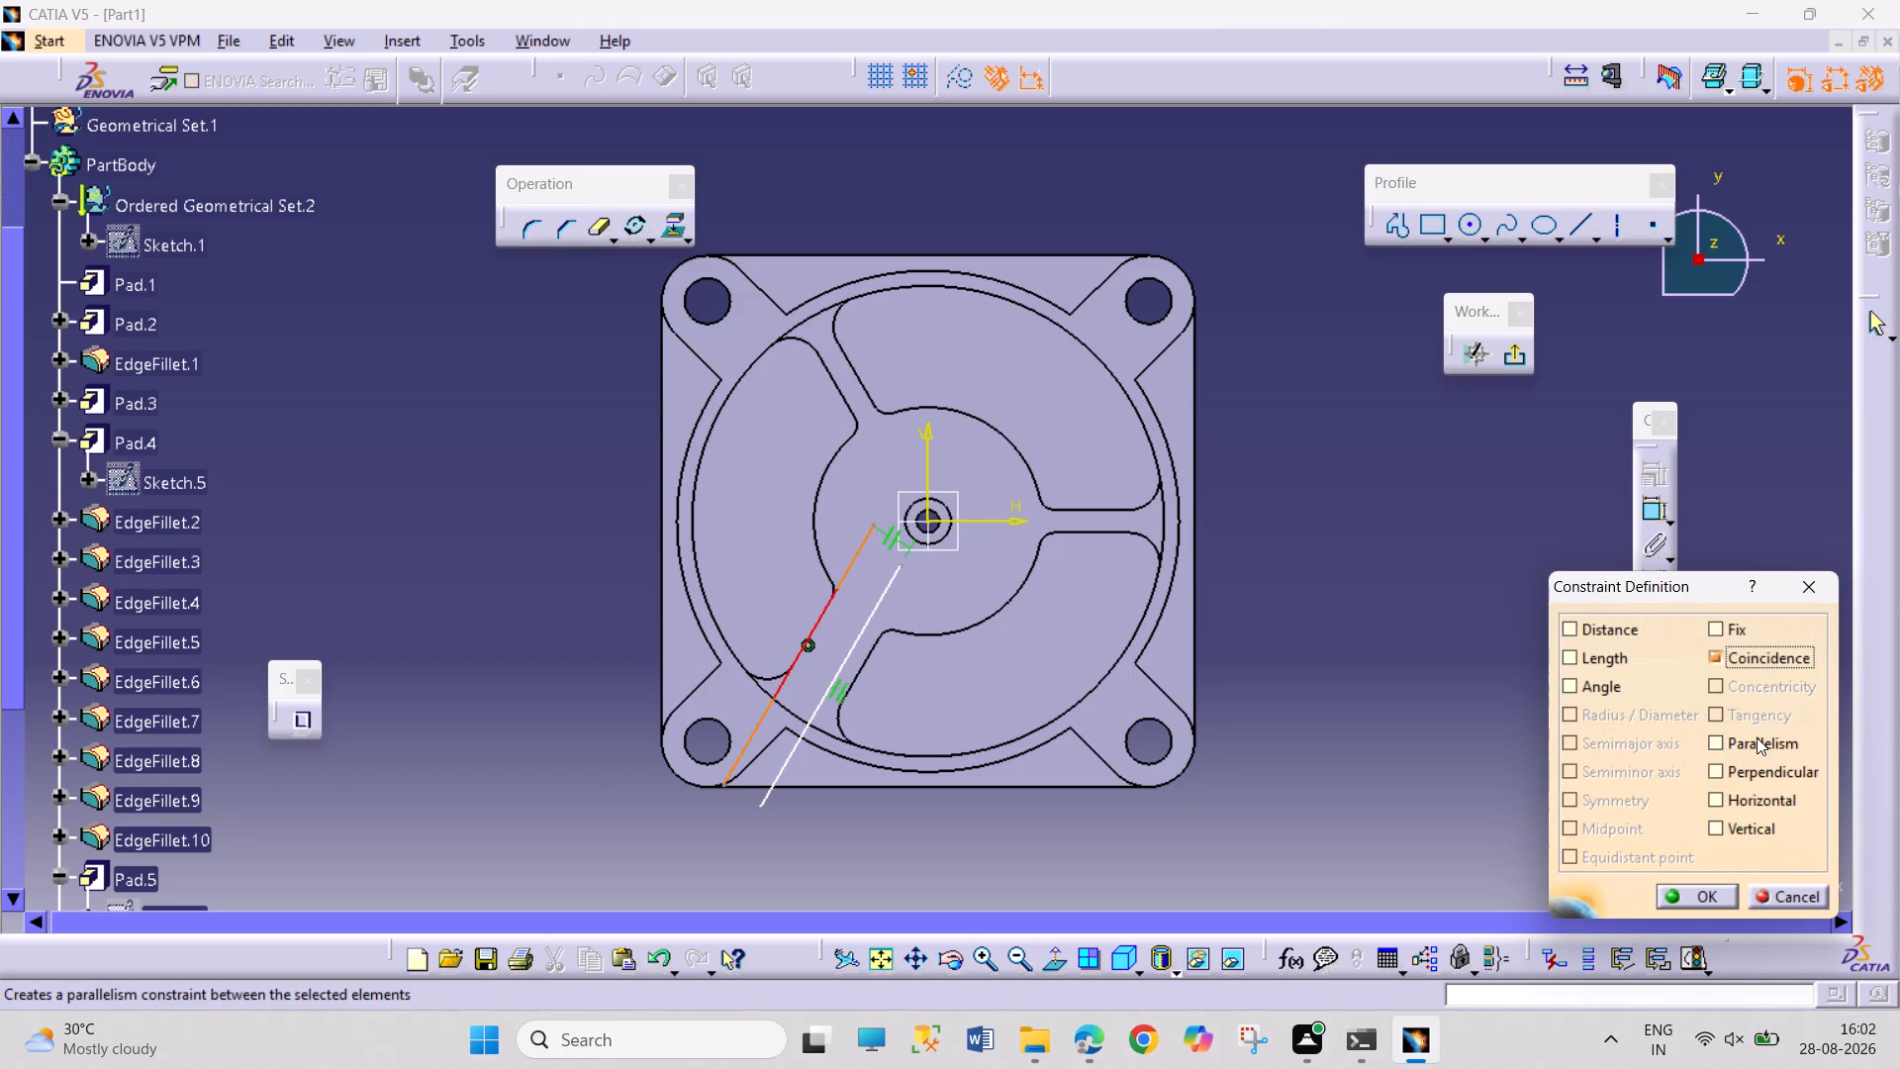
pyautogui.click(1757, 737)
pyautogui.click(1751, 660)
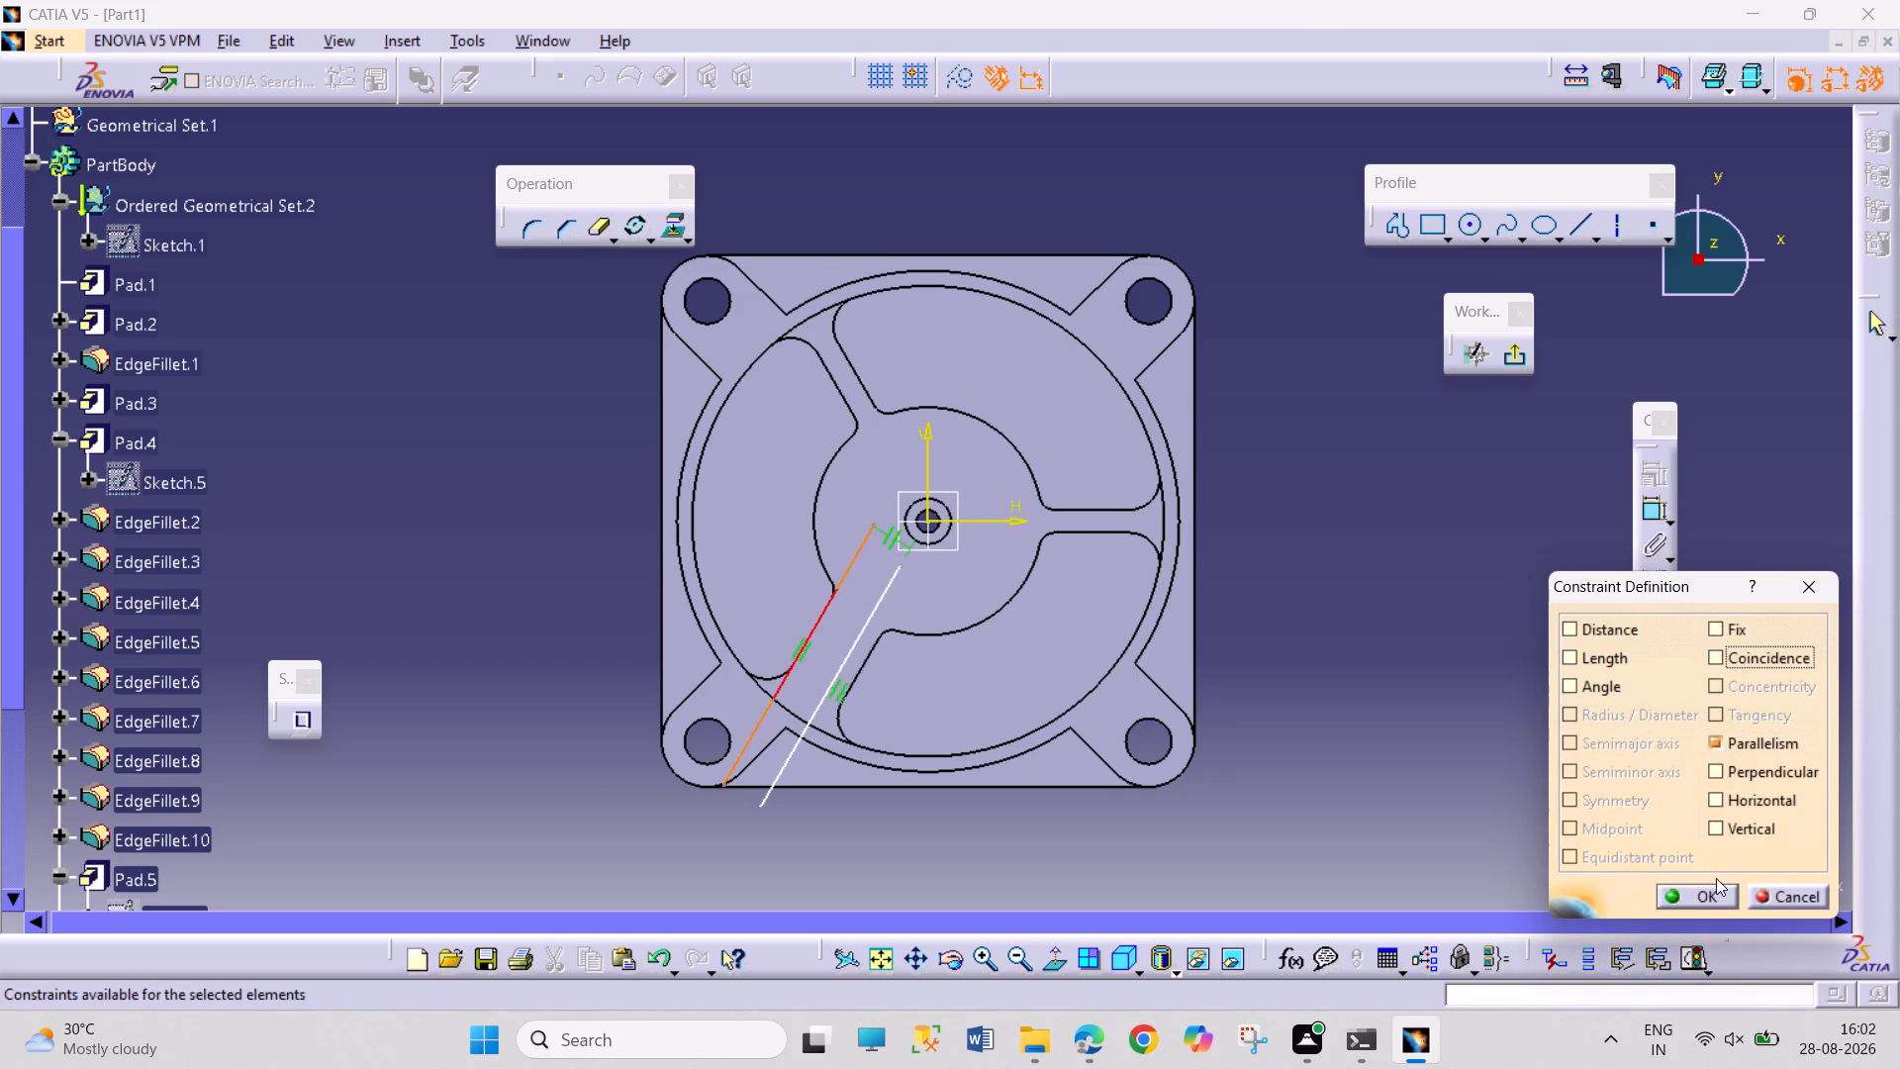
pyautogui.click(1710, 895)
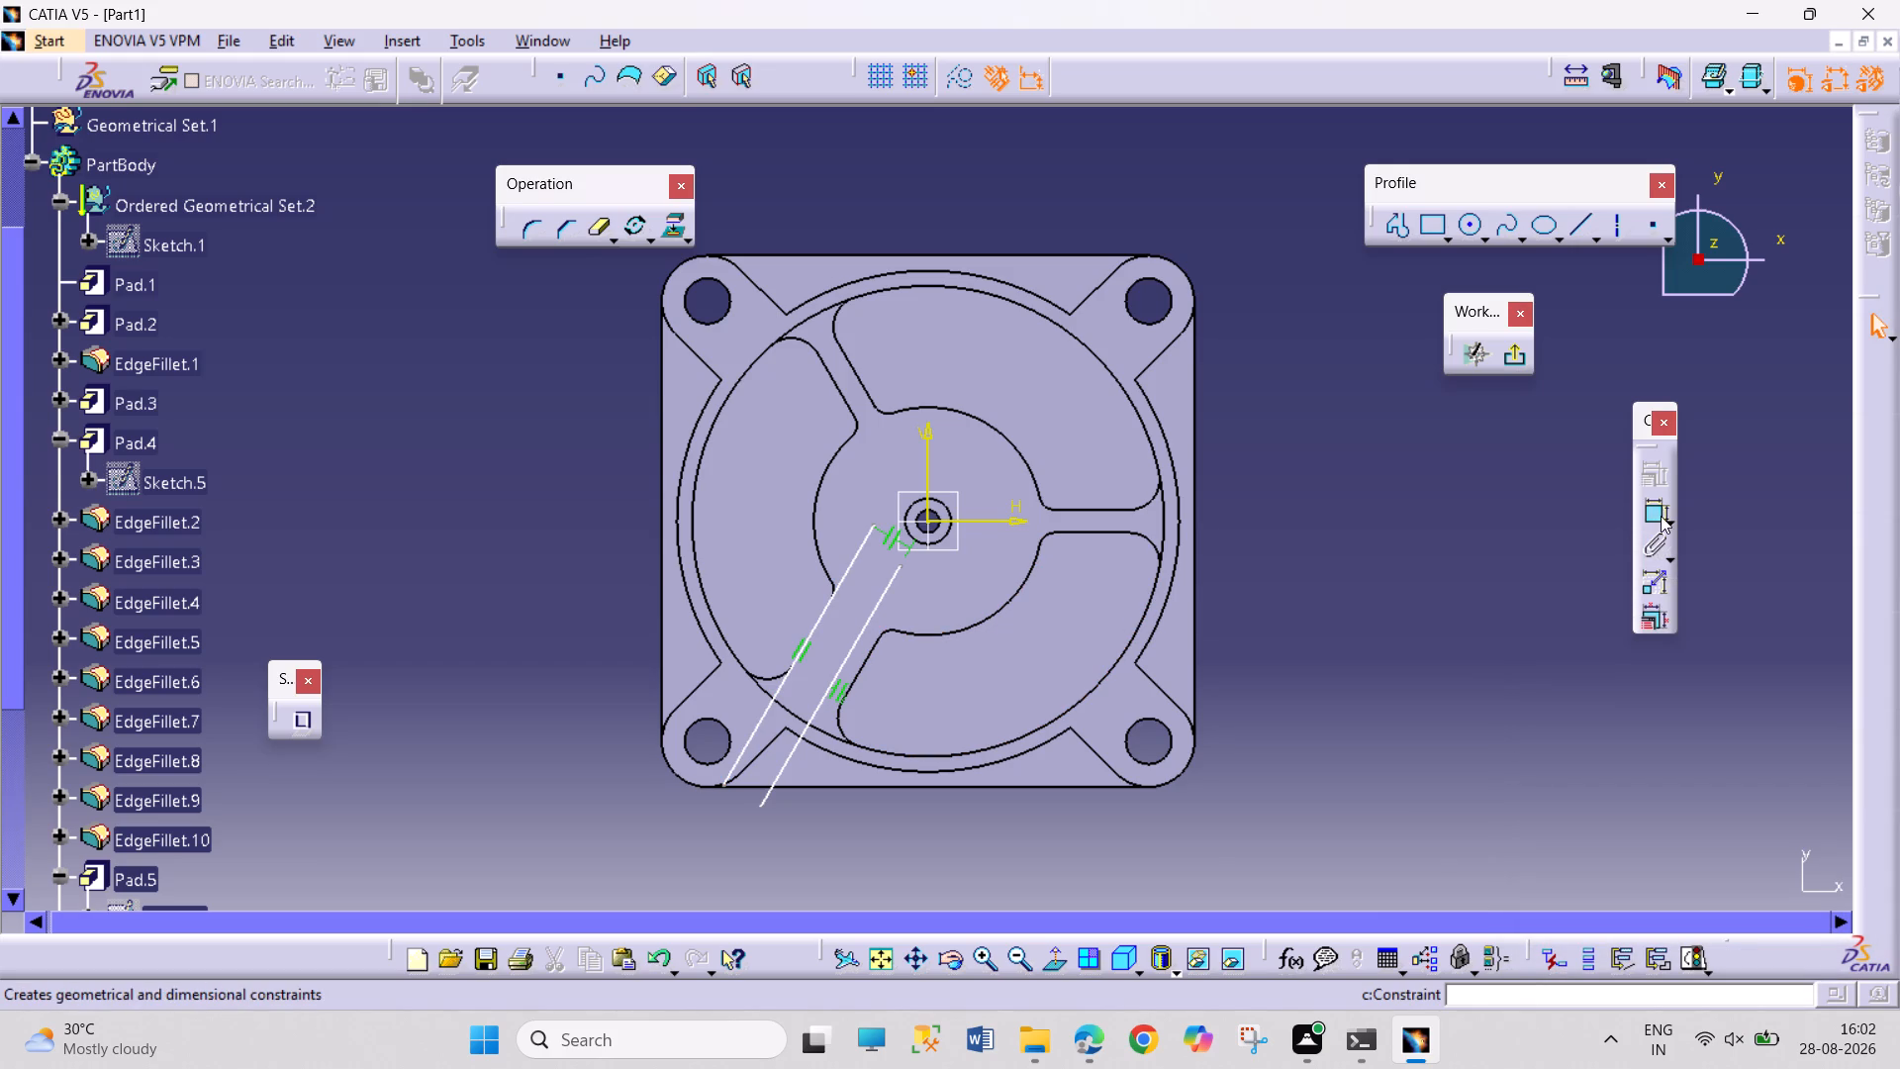
# Dimension the distance between the two sketched lines and set it to 4 mm.
pyautogui.click(1661, 516)
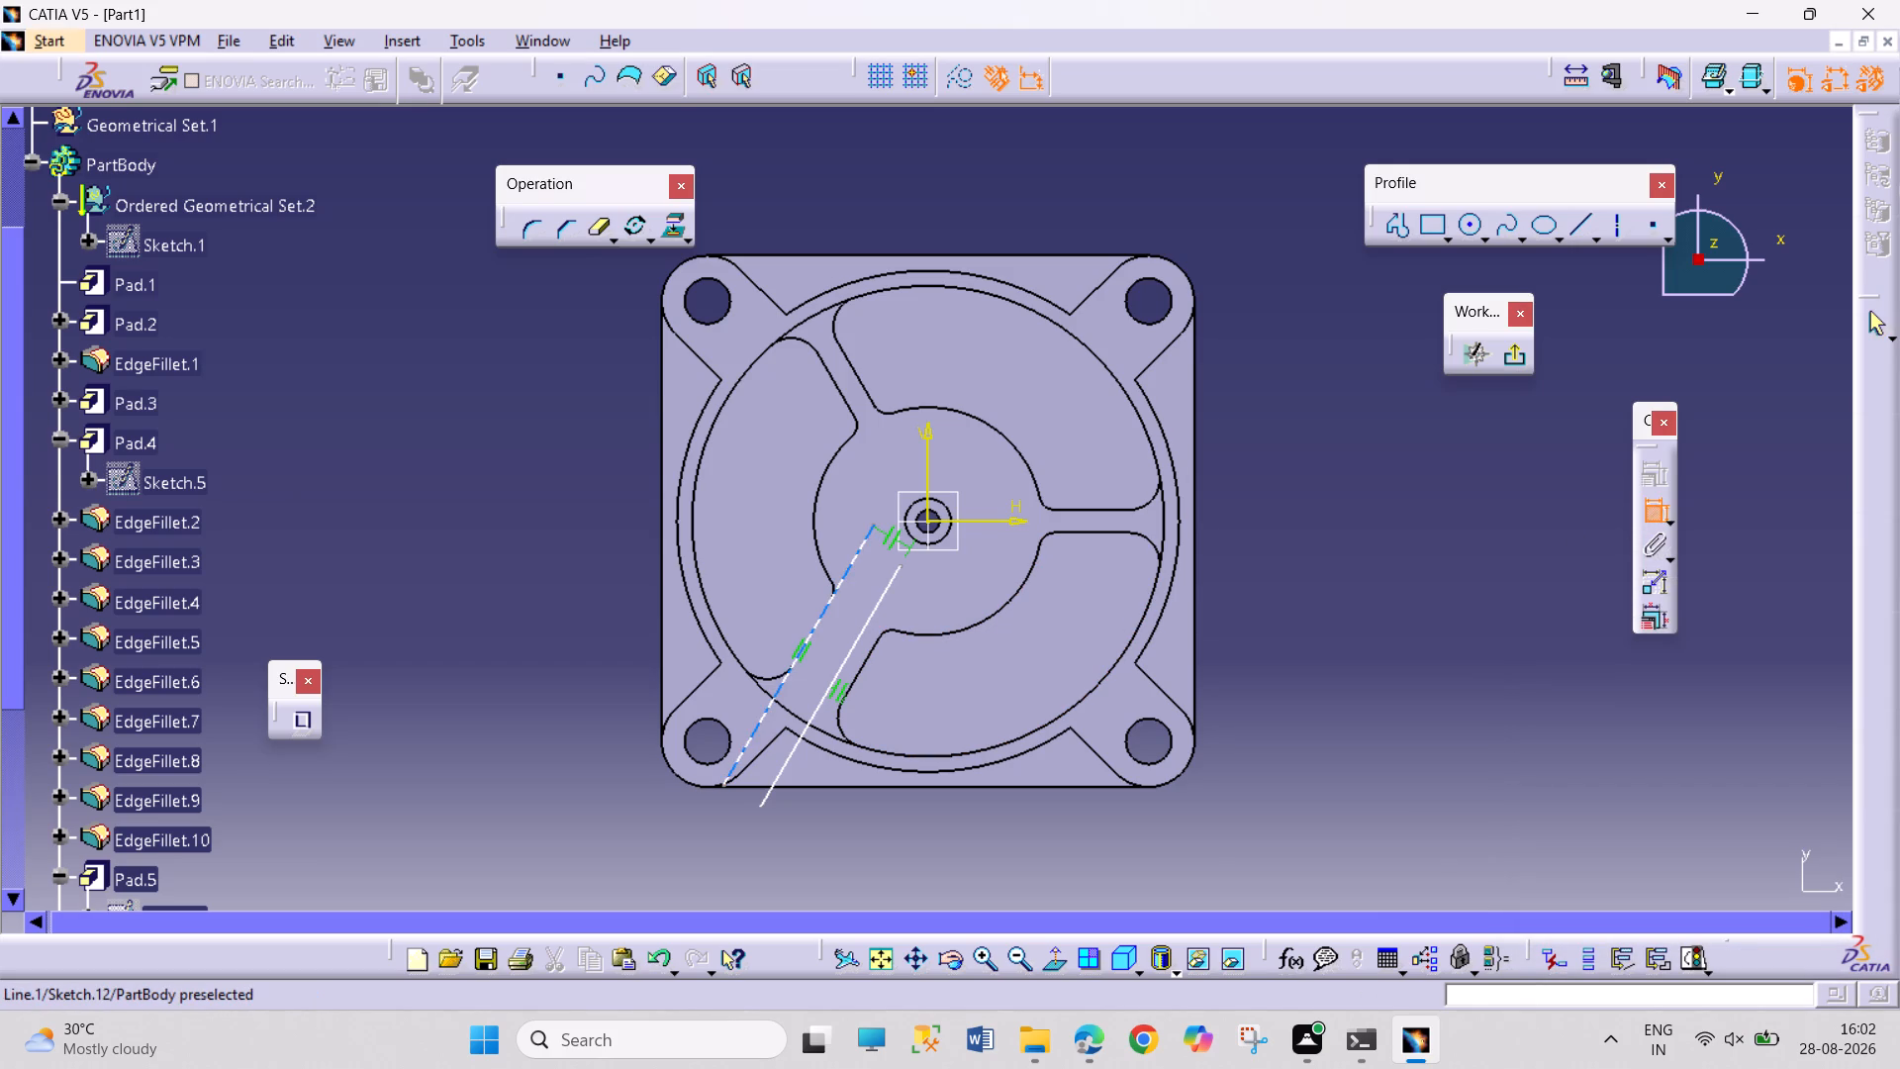
pyautogui.click(845, 580)
pyautogui.click(882, 600)
pyautogui.click(963, 621)
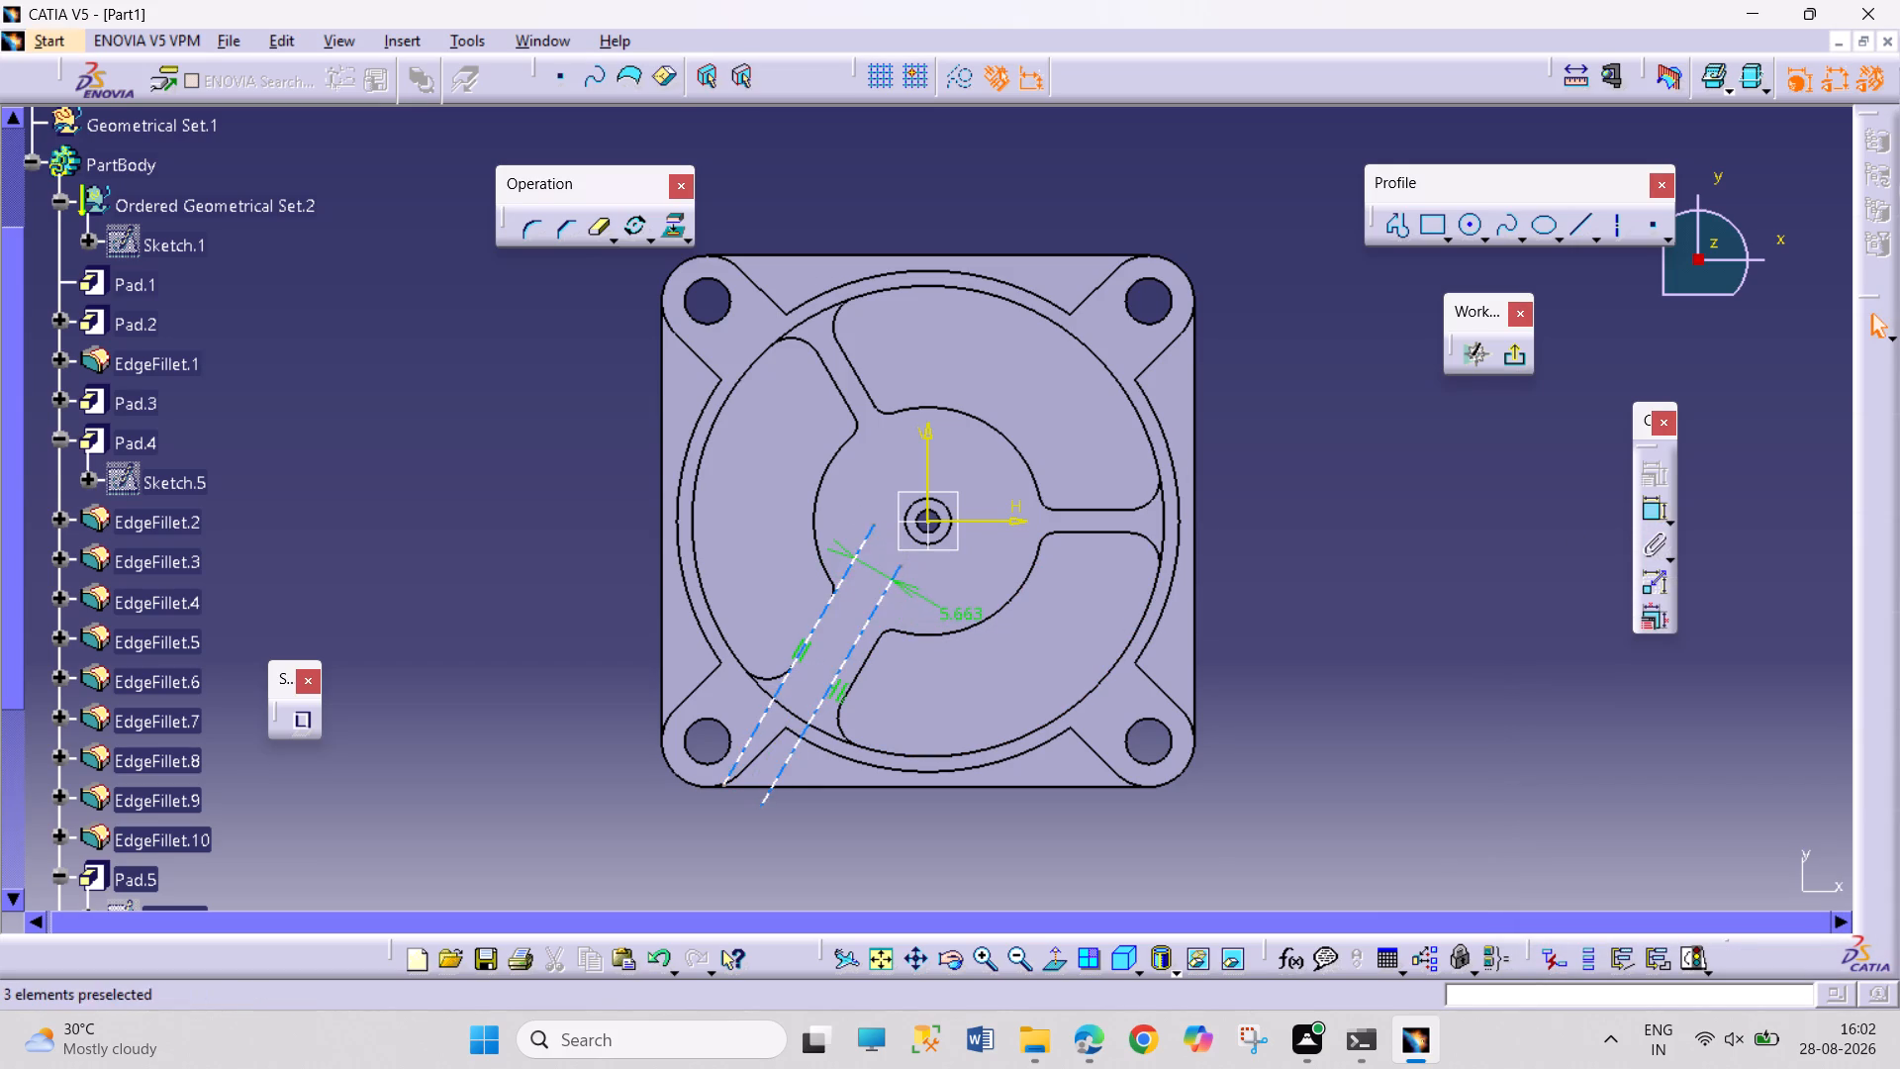
pyautogui.doubleClick(970, 615)
pyautogui.press('4')
pyautogui.press('Return')
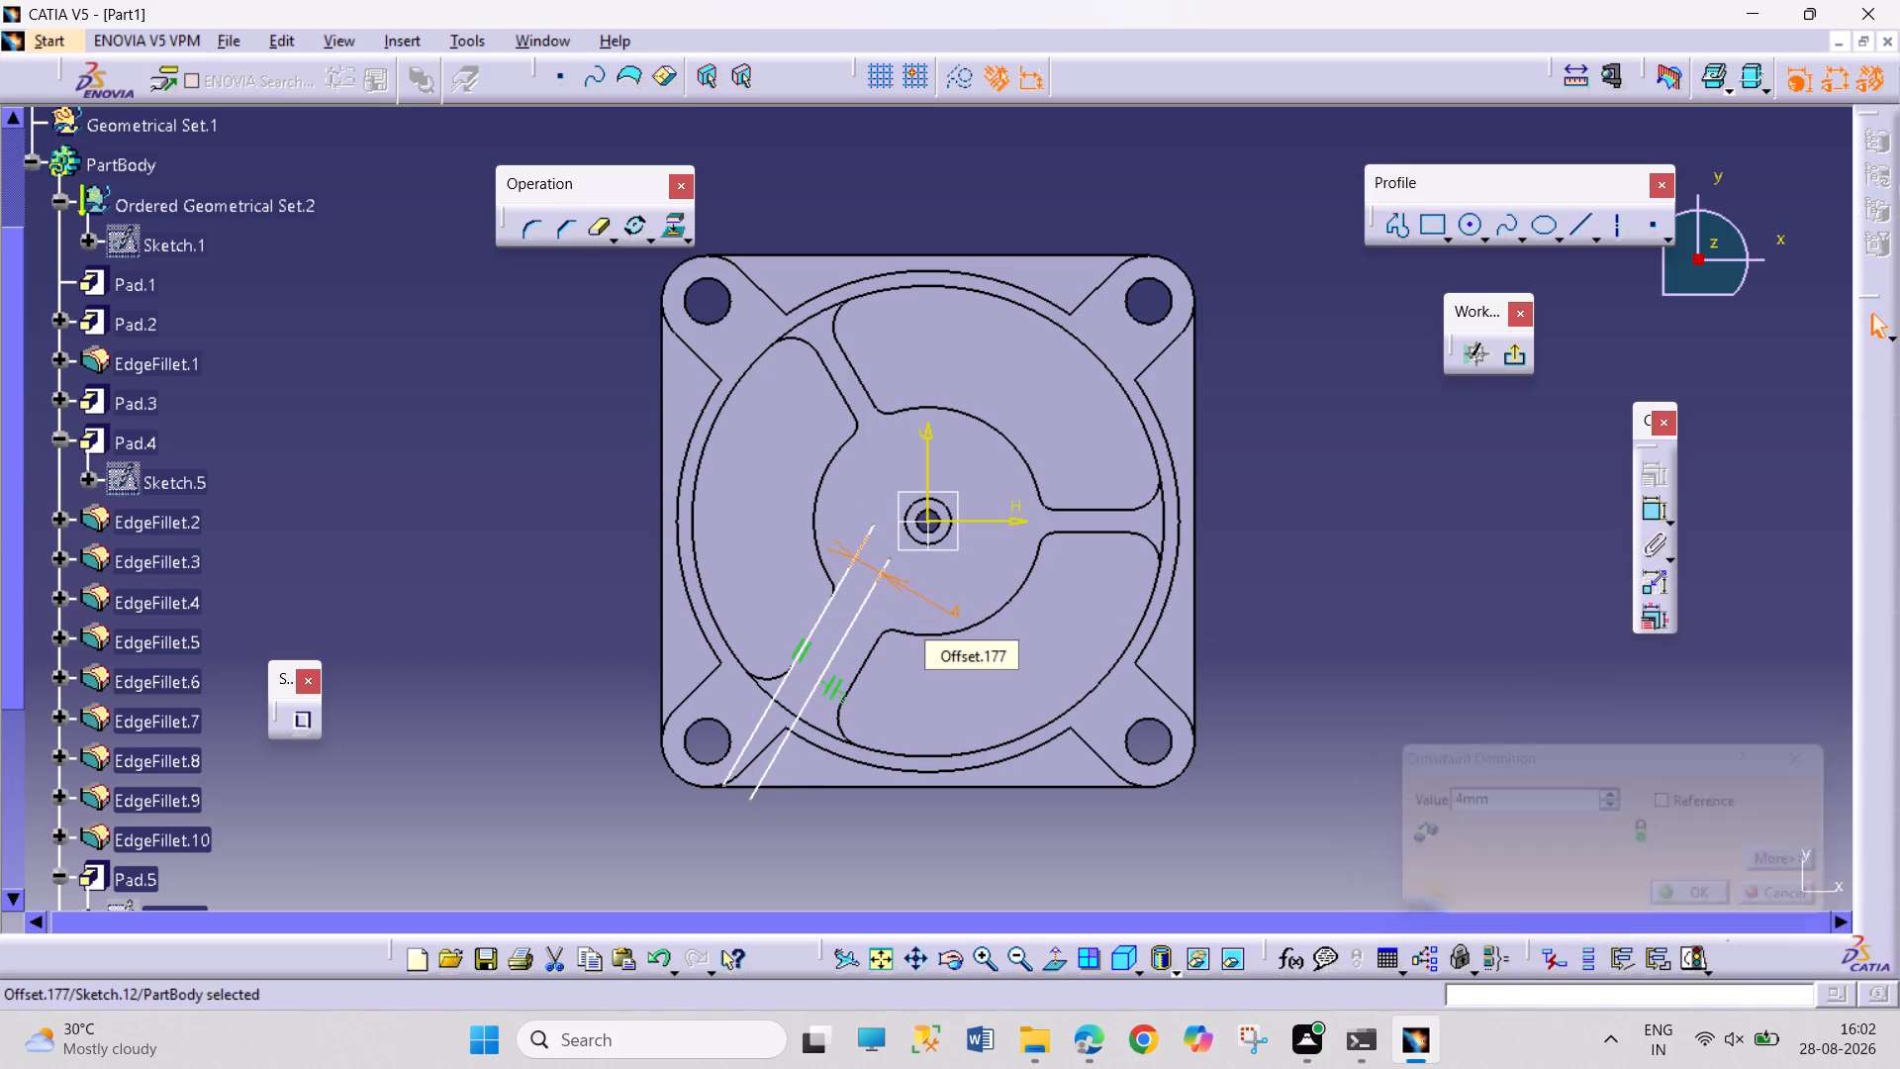
# Dimension the offset between the shorter line and the lower-left rib's adjacent edge, and set it to 2 mm.
pyautogui.click(1654, 506)
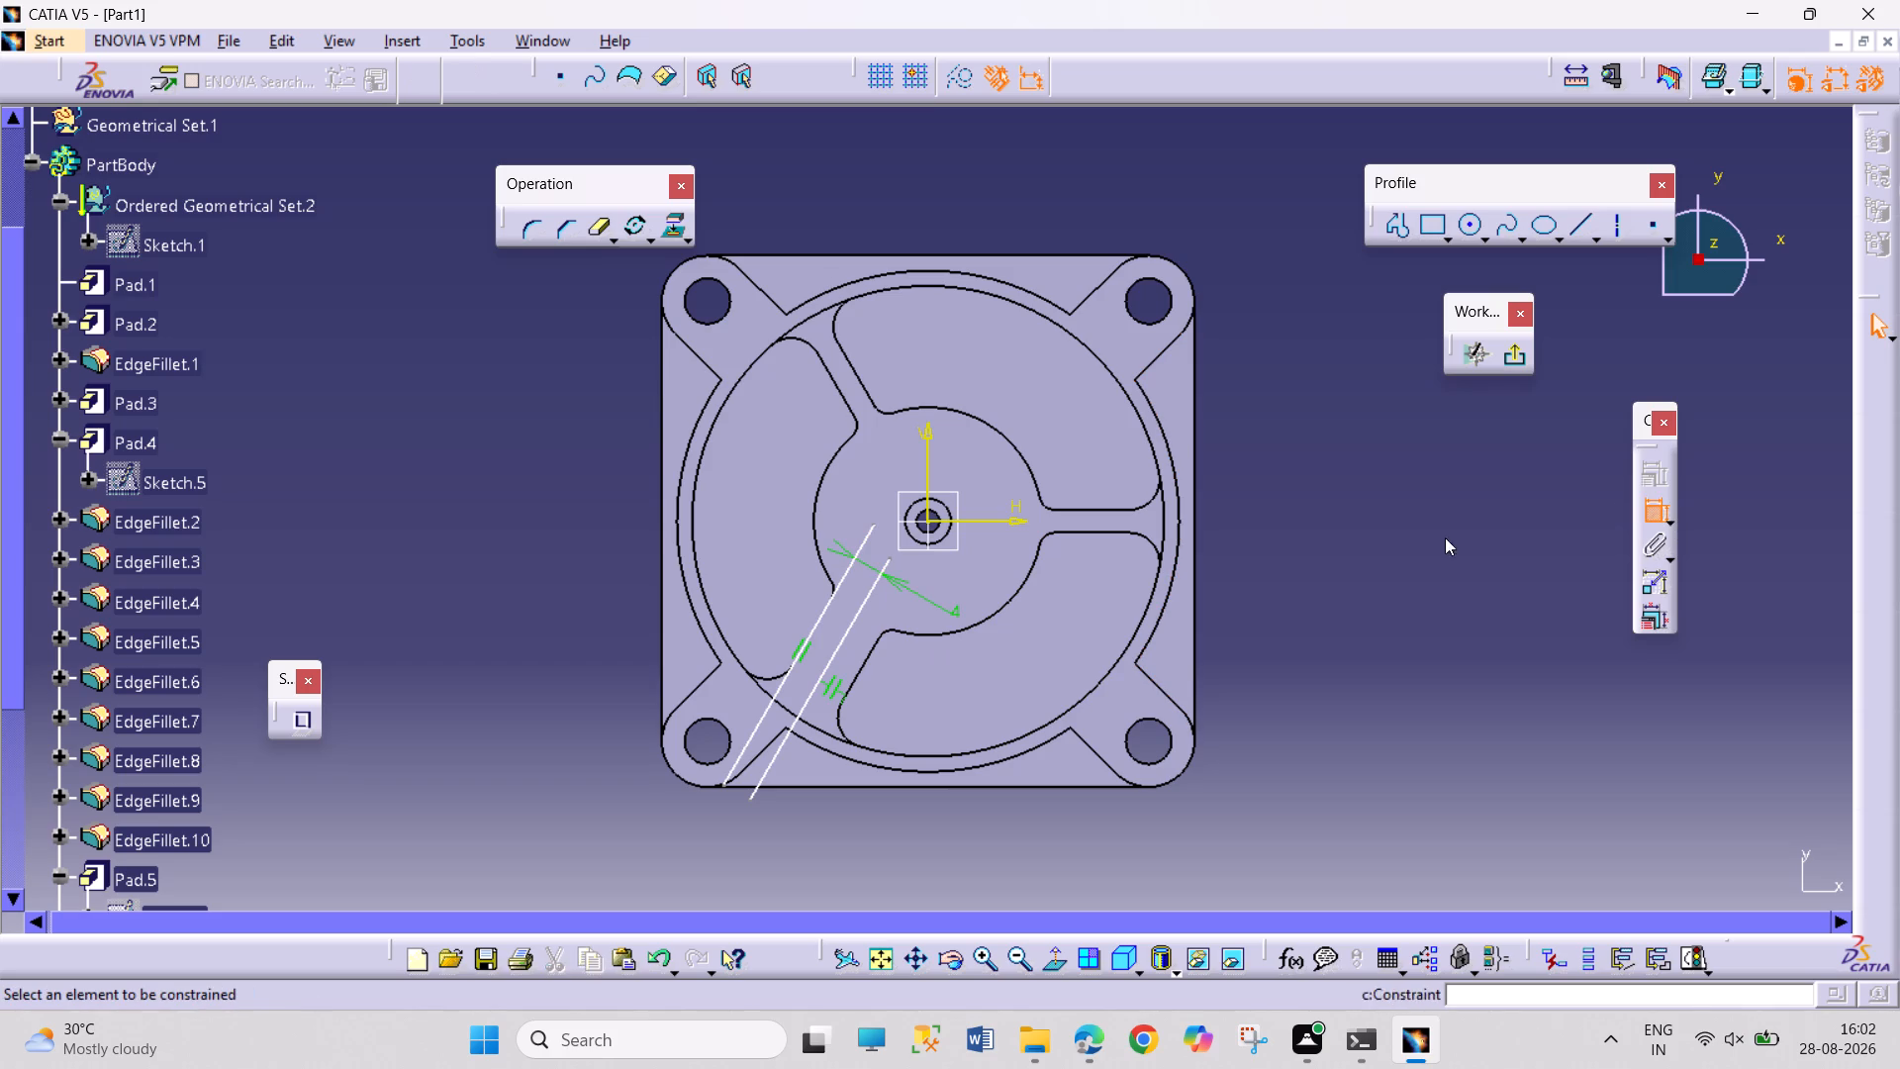
pyautogui.click(837, 640)
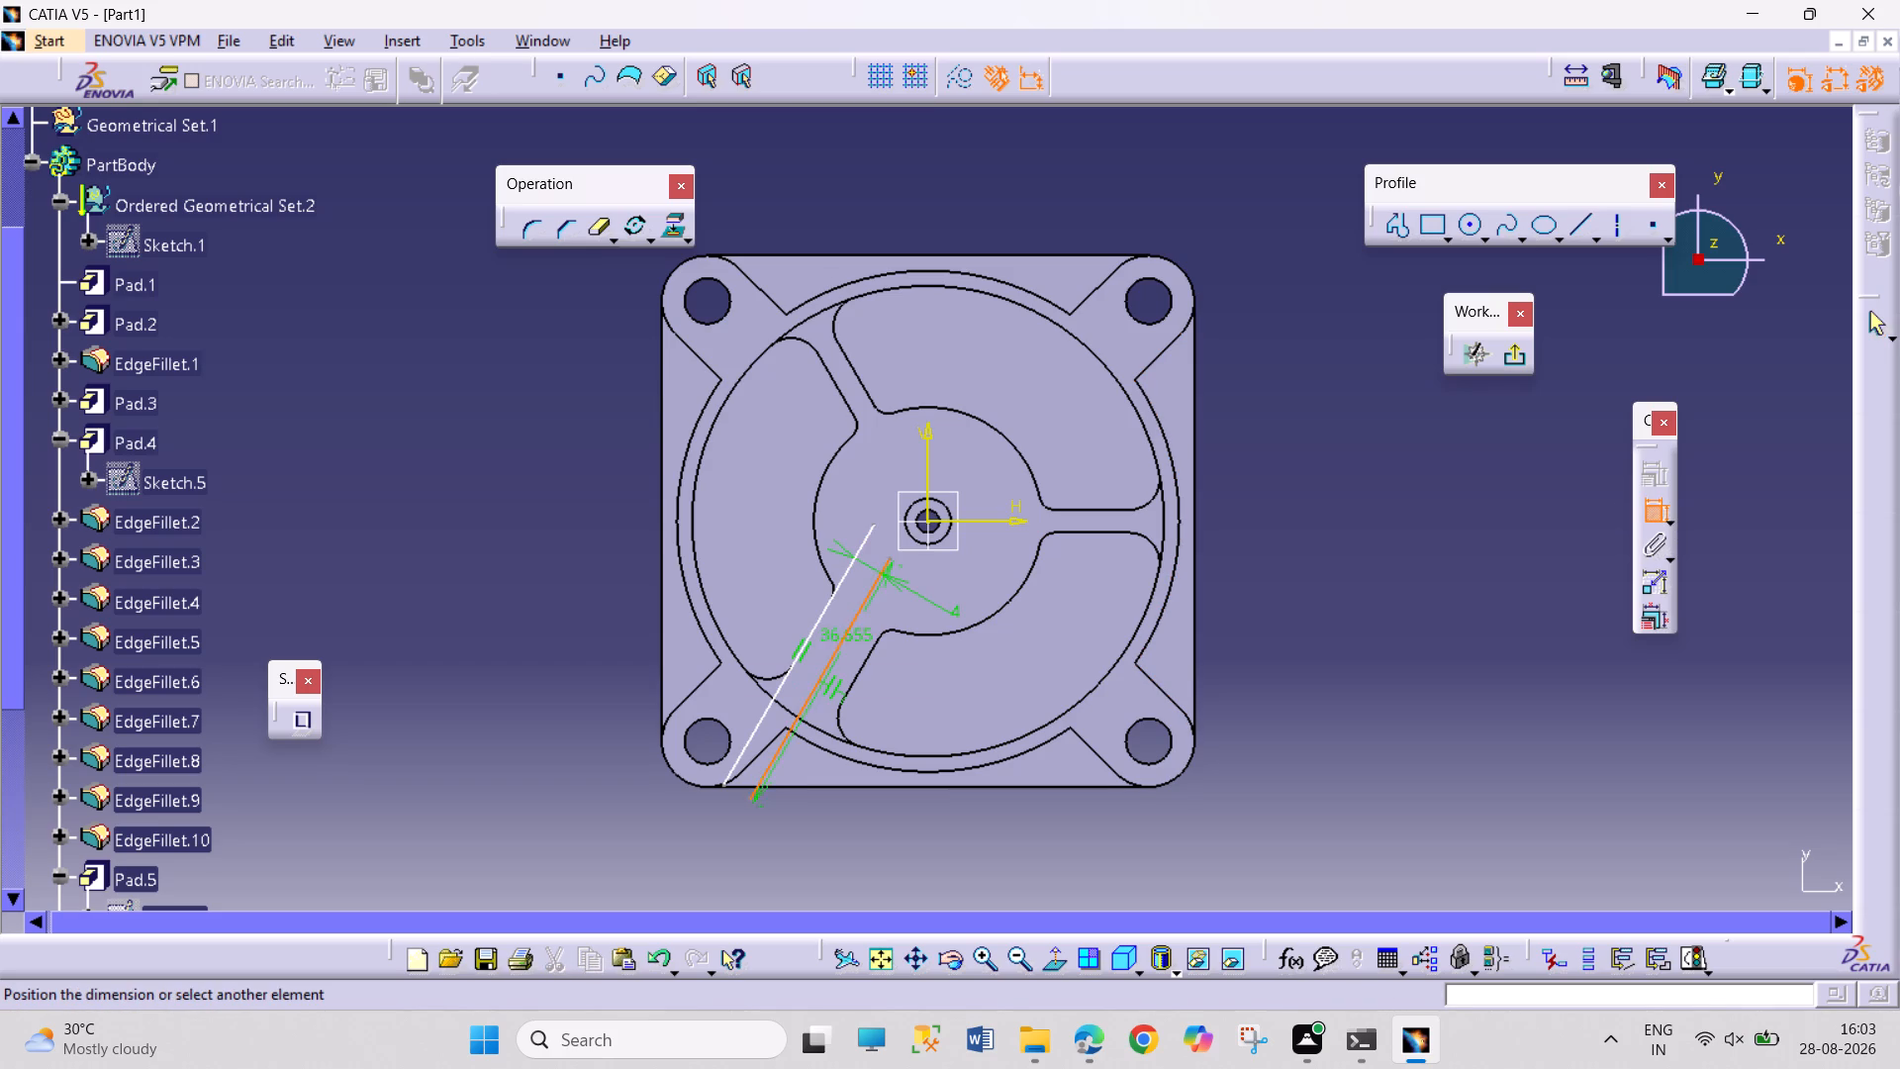
pyautogui.click(867, 662)
pyautogui.click(917, 691)
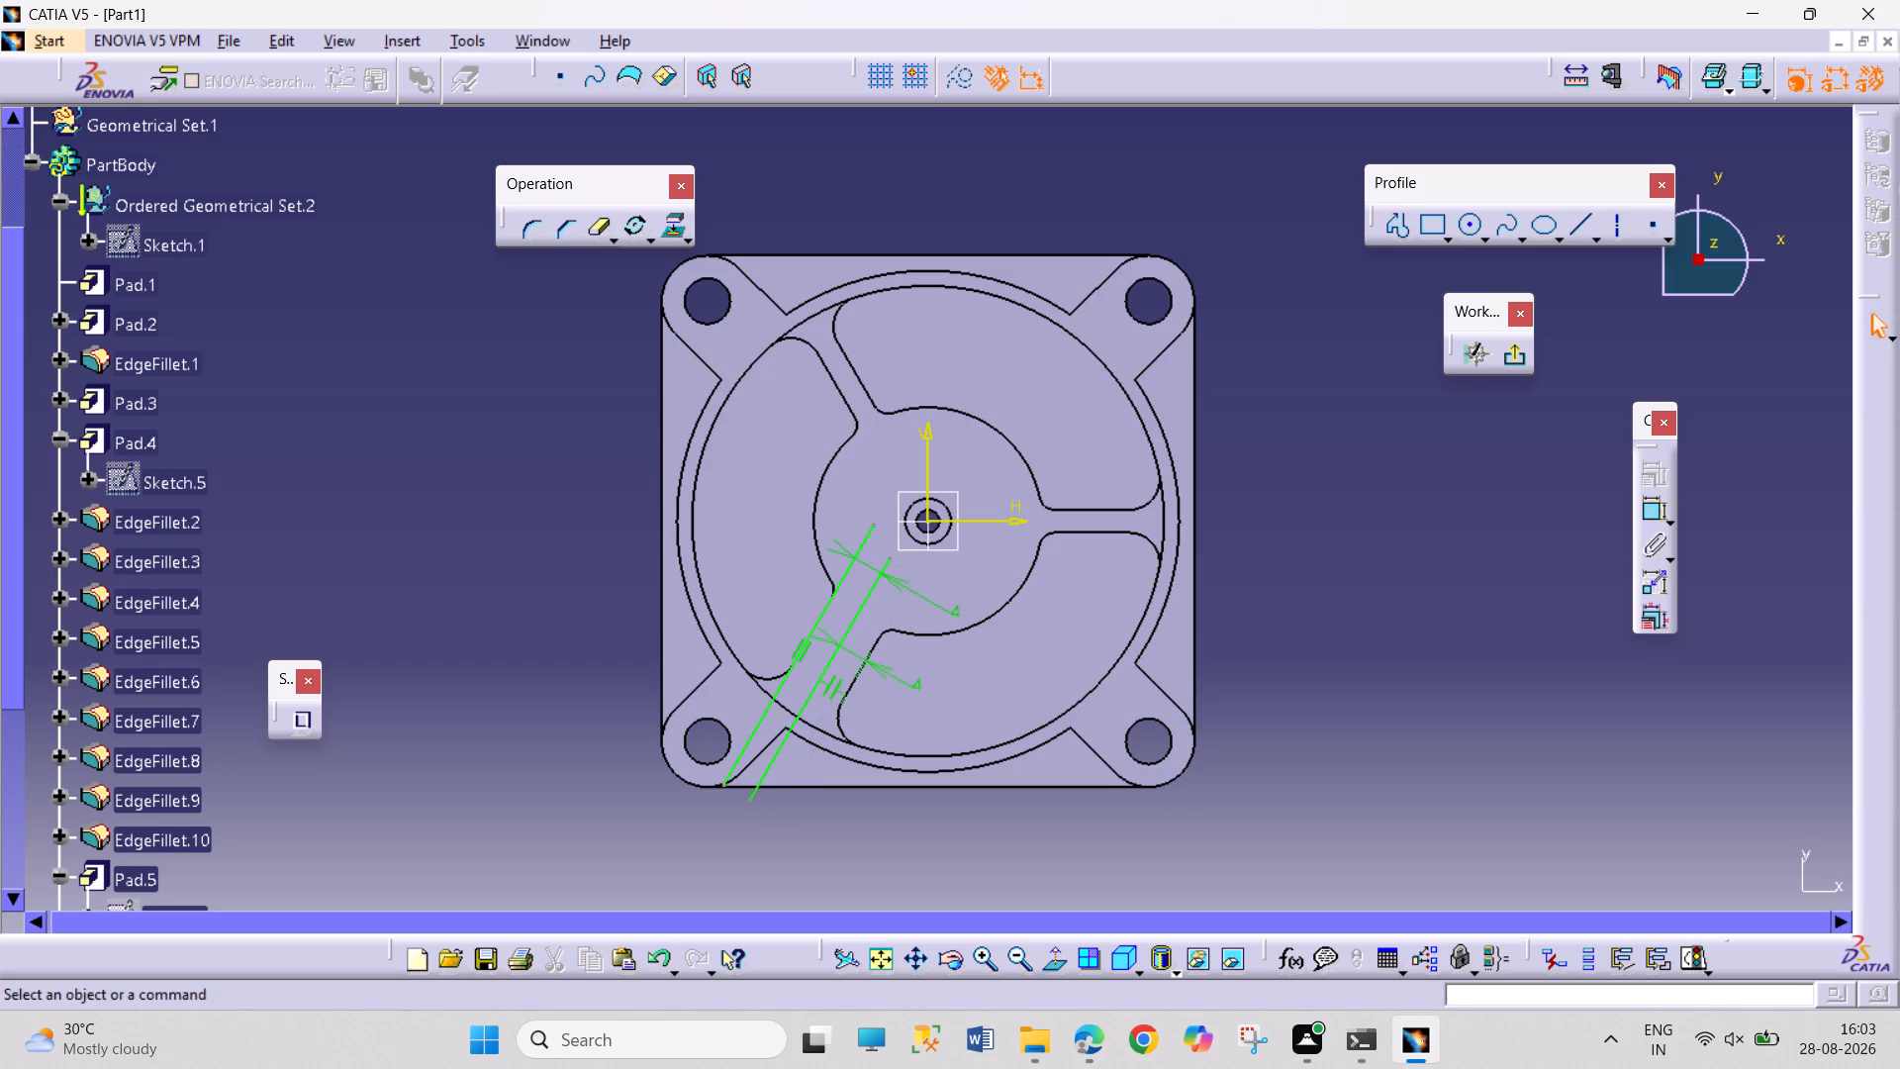
pyautogui.doubleClick(916, 683)
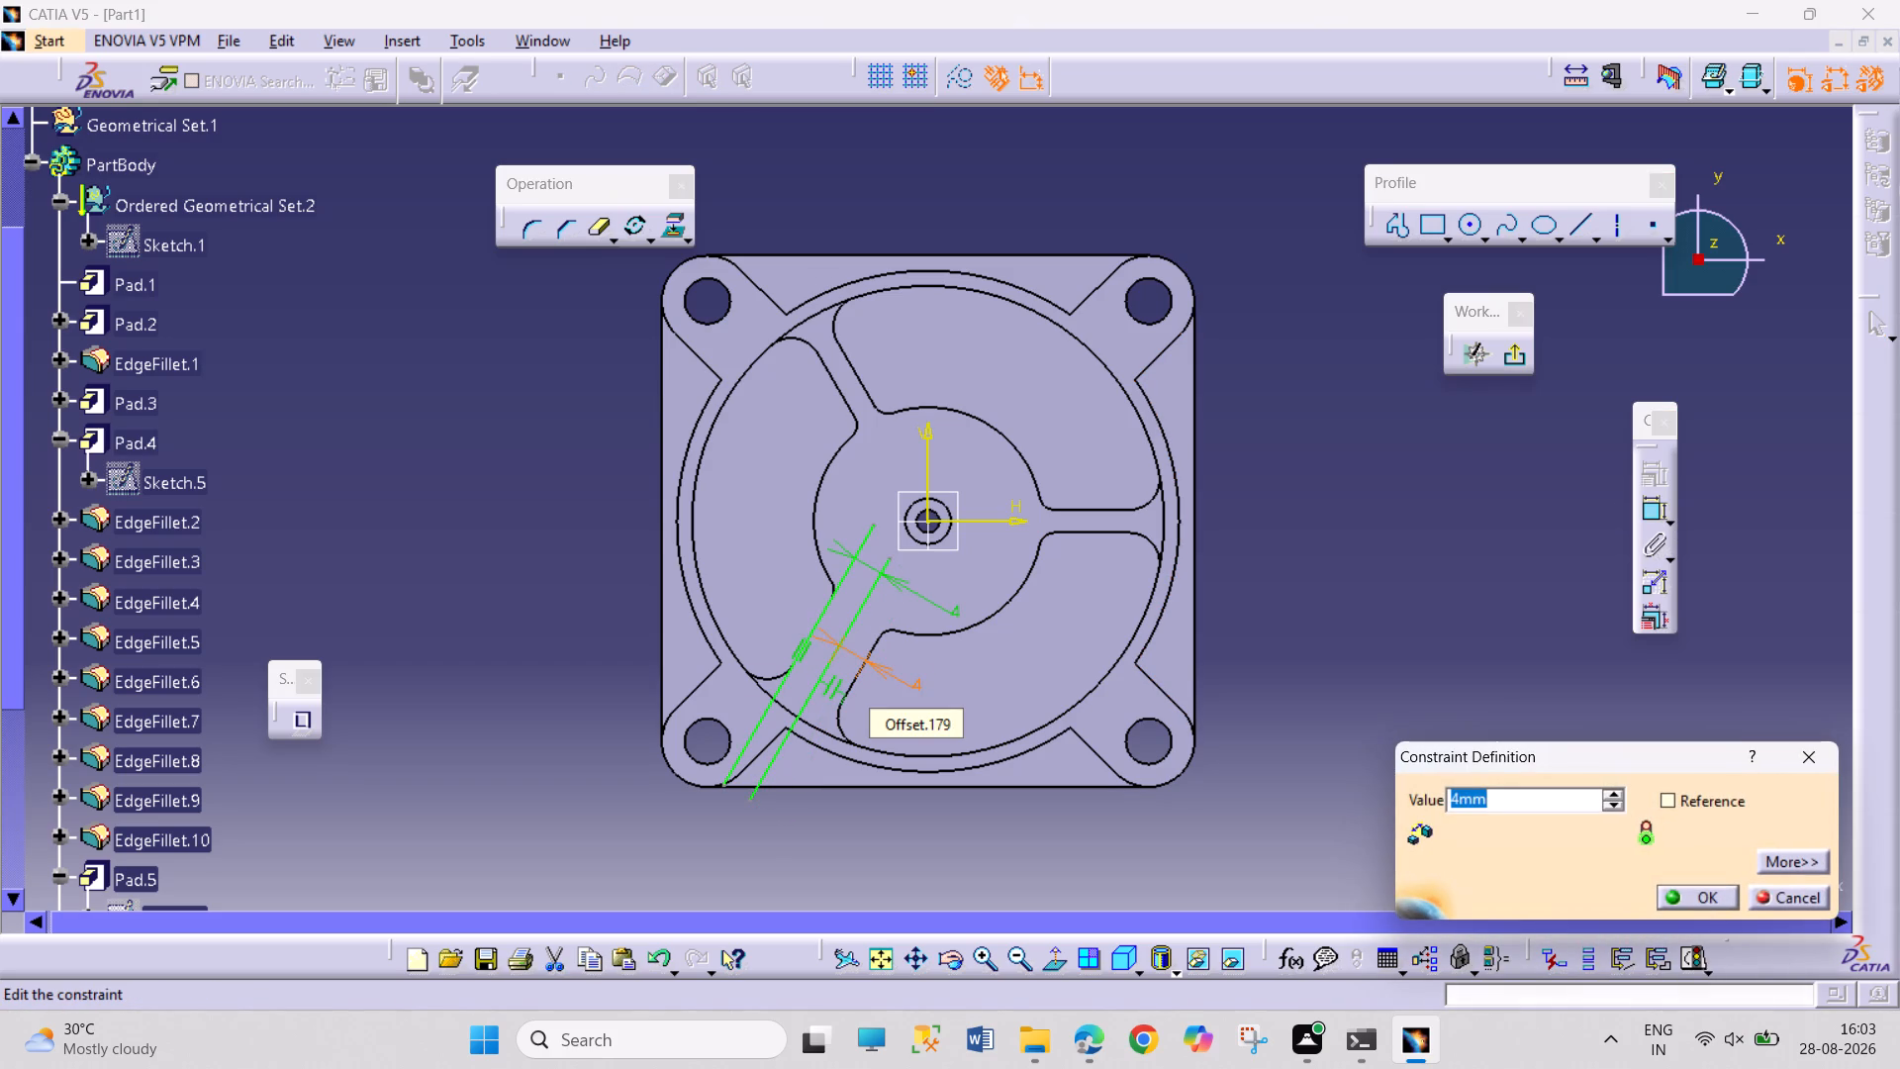
pyautogui.press('2')
pyautogui.press('Return')
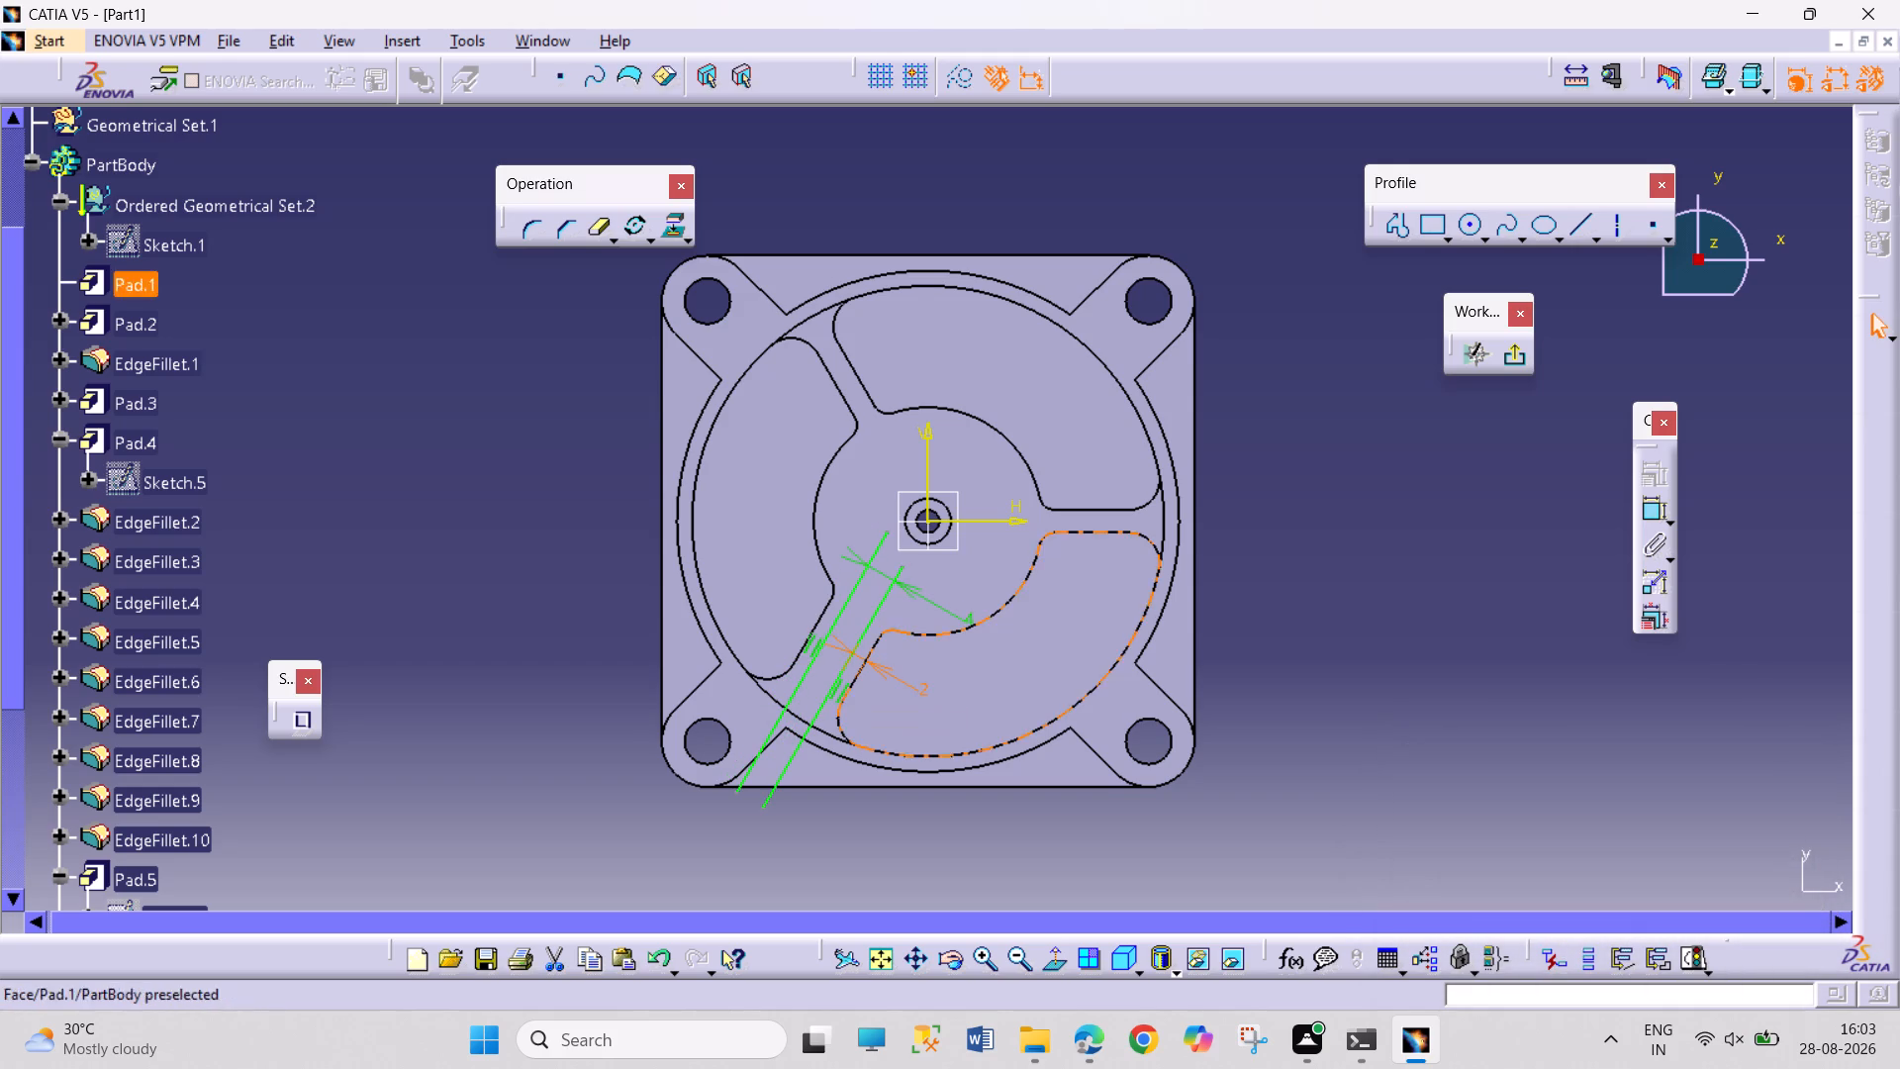
pyautogui.click(876, 853)
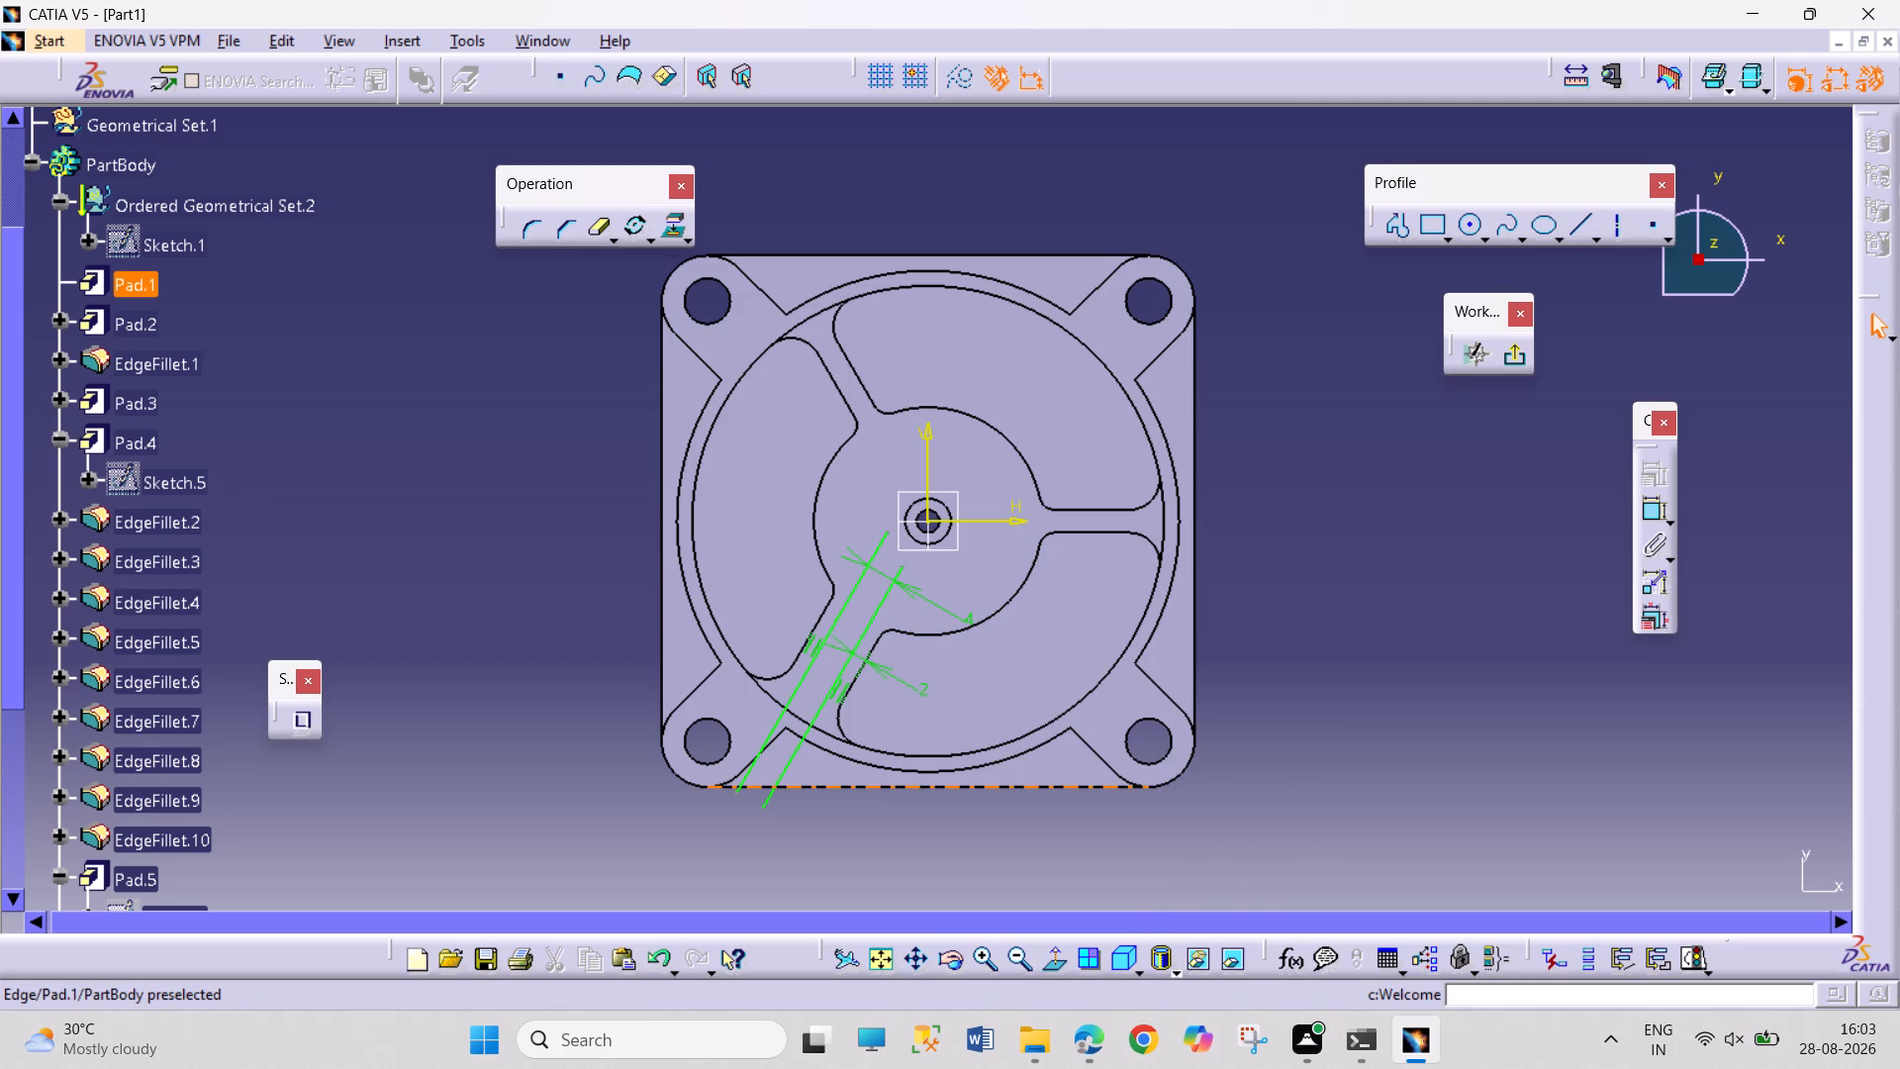
# Project the housing's bottom outer edge into the sketch as a 3D element.
pyautogui.click(852, 786)
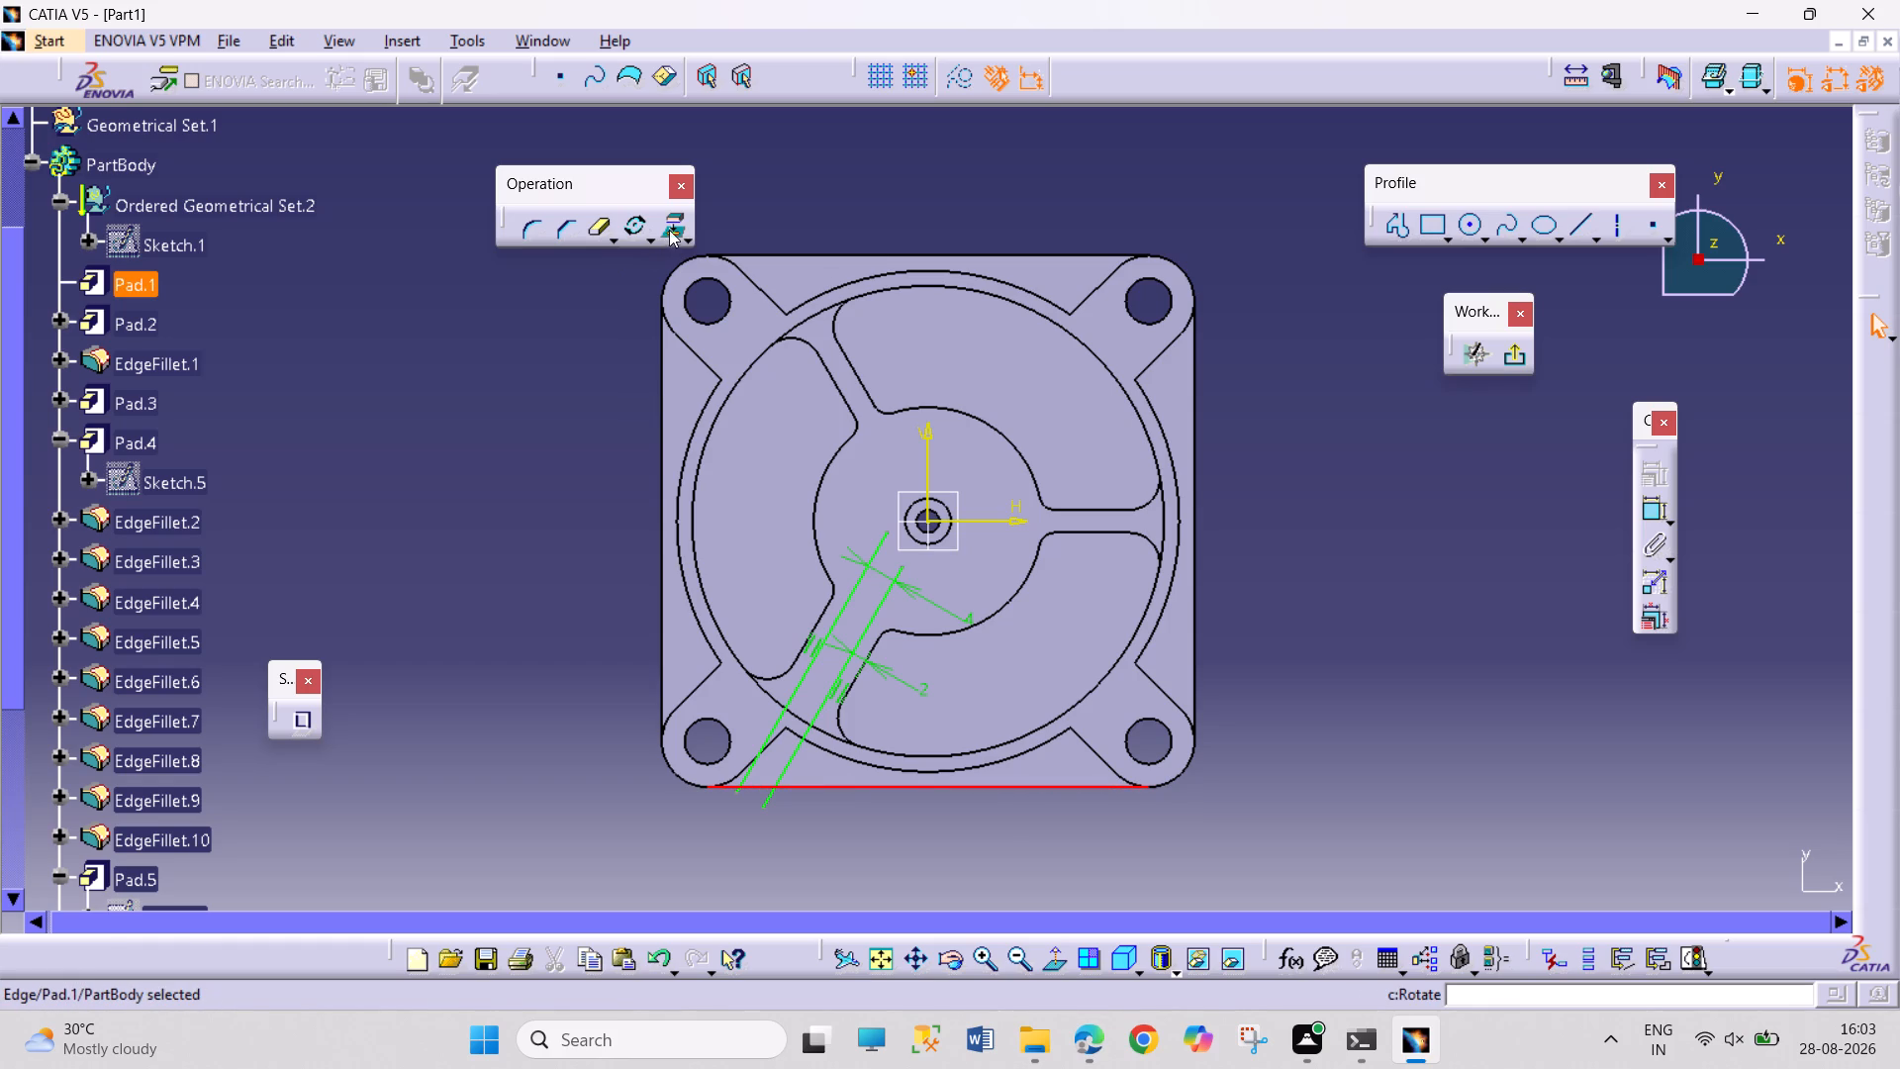
pyautogui.click(669, 230)
pyautogui.click(599, 741)
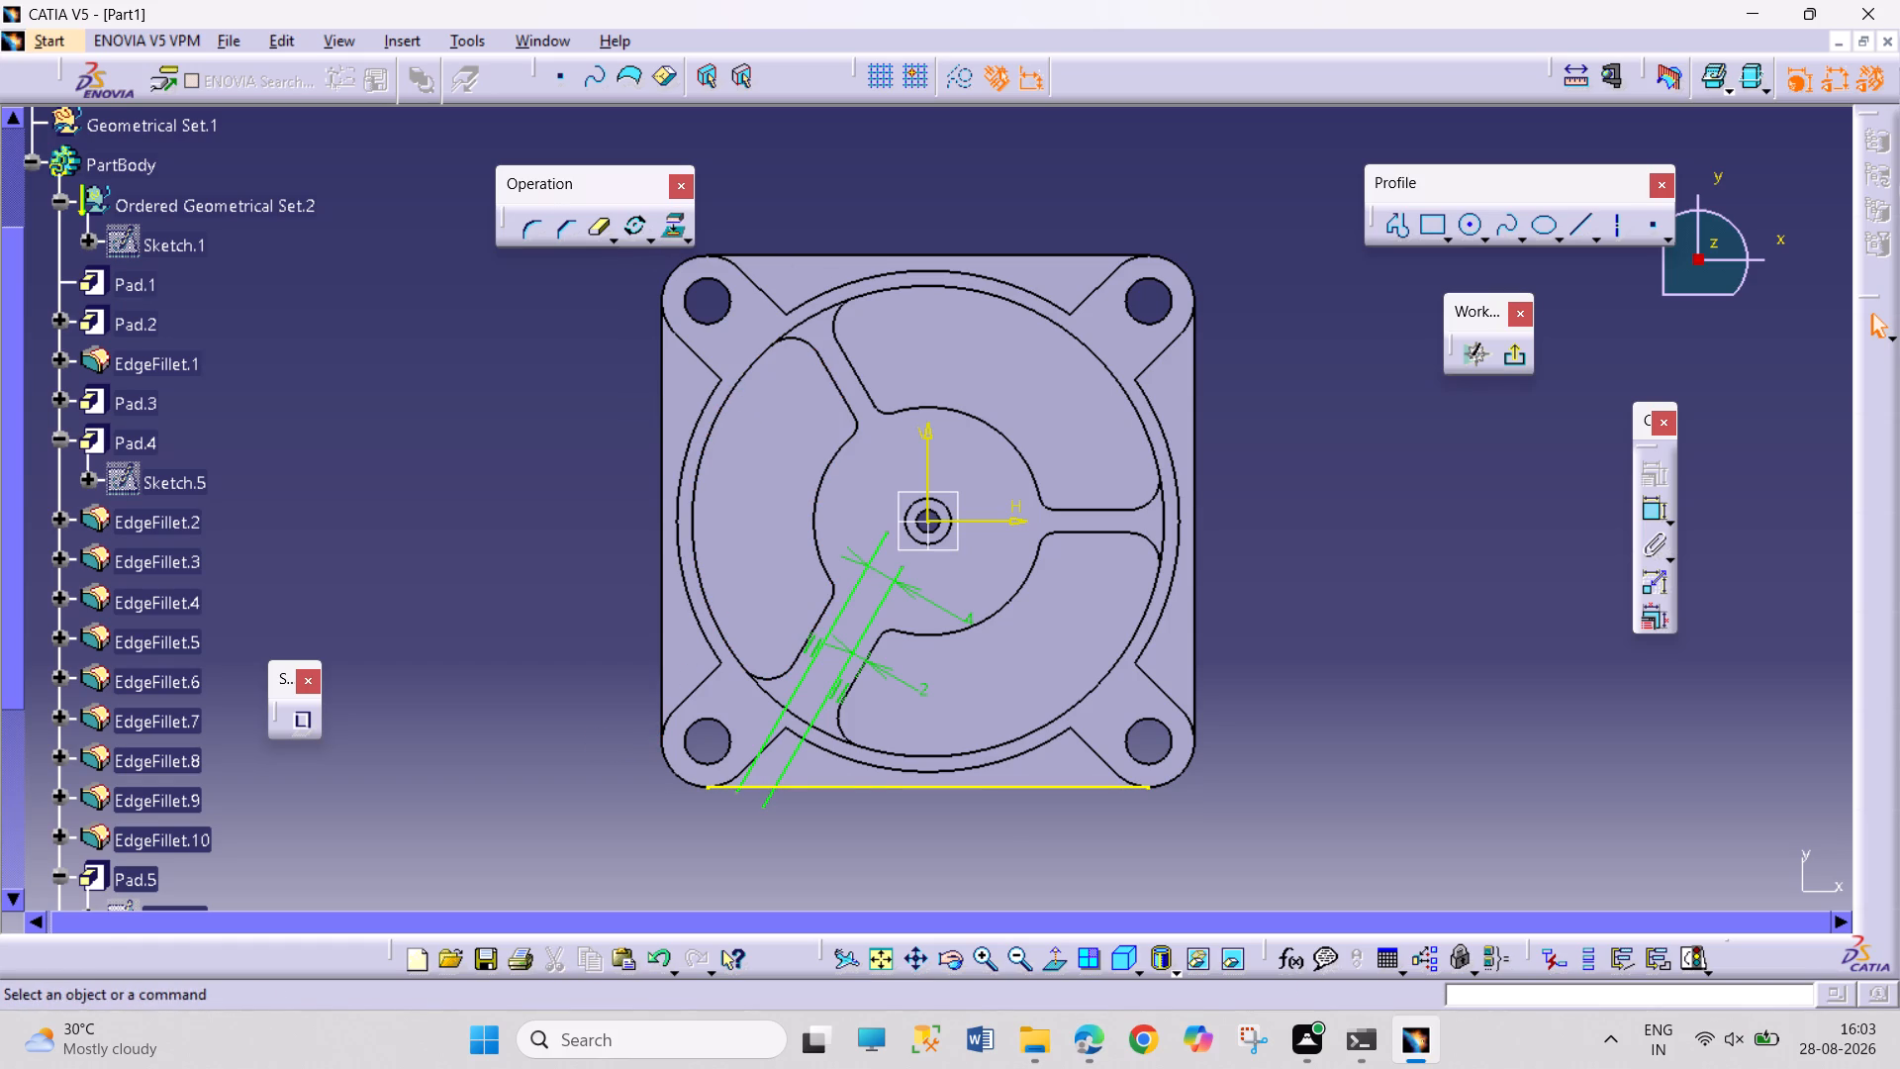
# Quick Trim the projected bottom edge outside the two rib lines, and both lines' stubs extending below that edge.
pyautogui.doubleClick(595, 233)
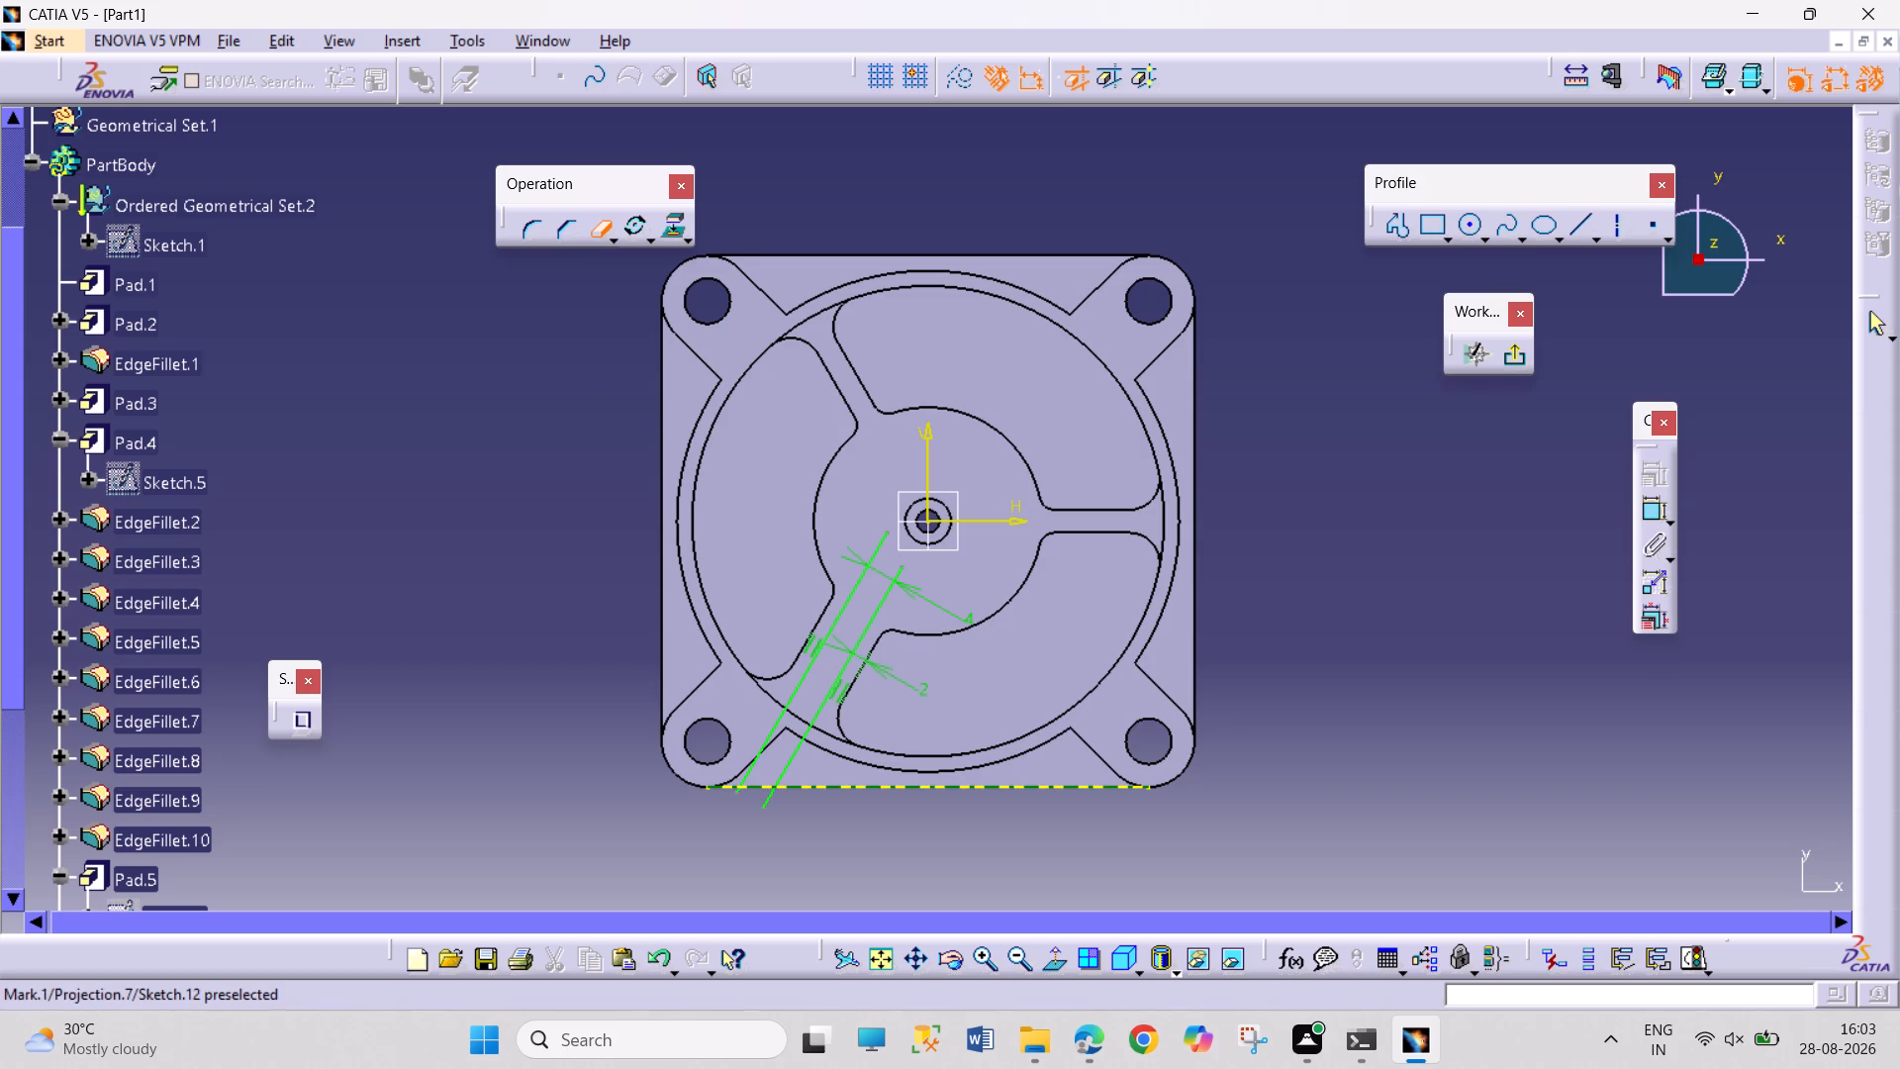
pyautogui.click(723, 789)
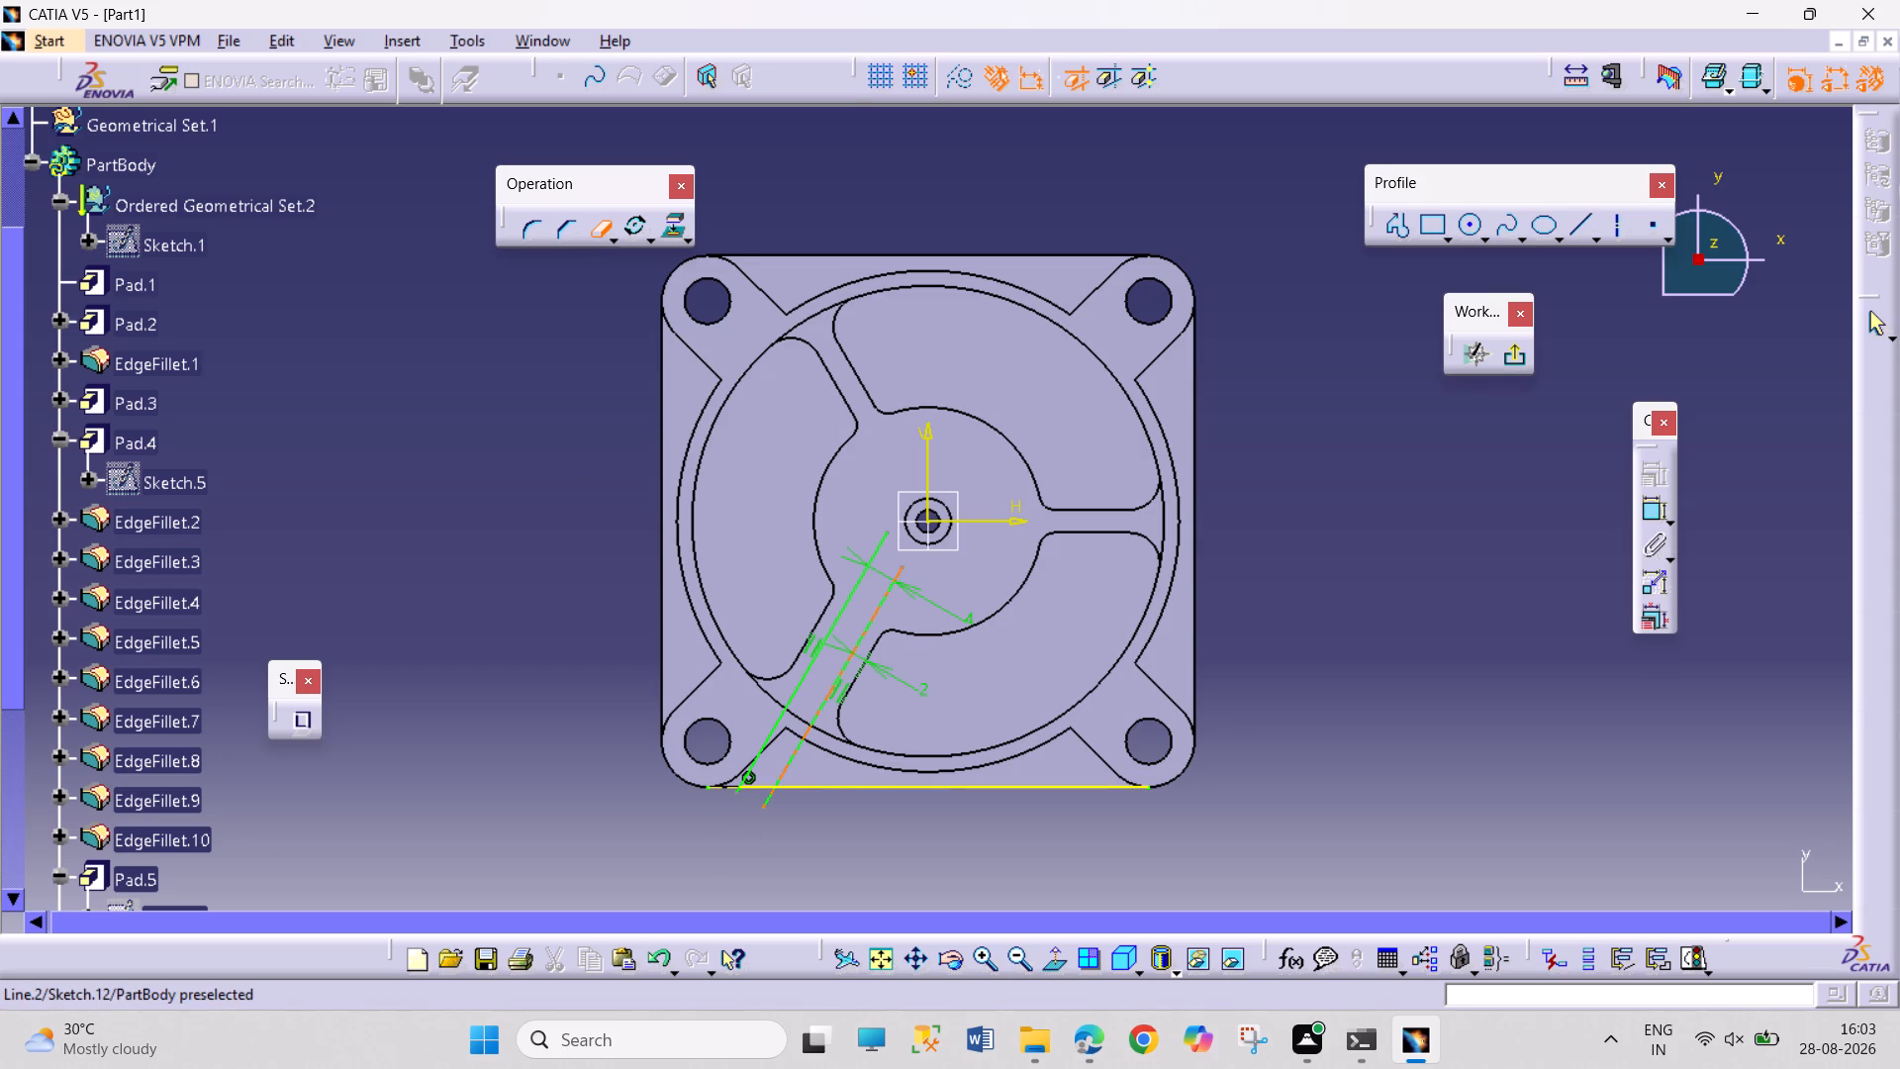
pyautogui.click(768, 797)
pyautogui.click(833, 791)
pyautogui.click(838, 780)
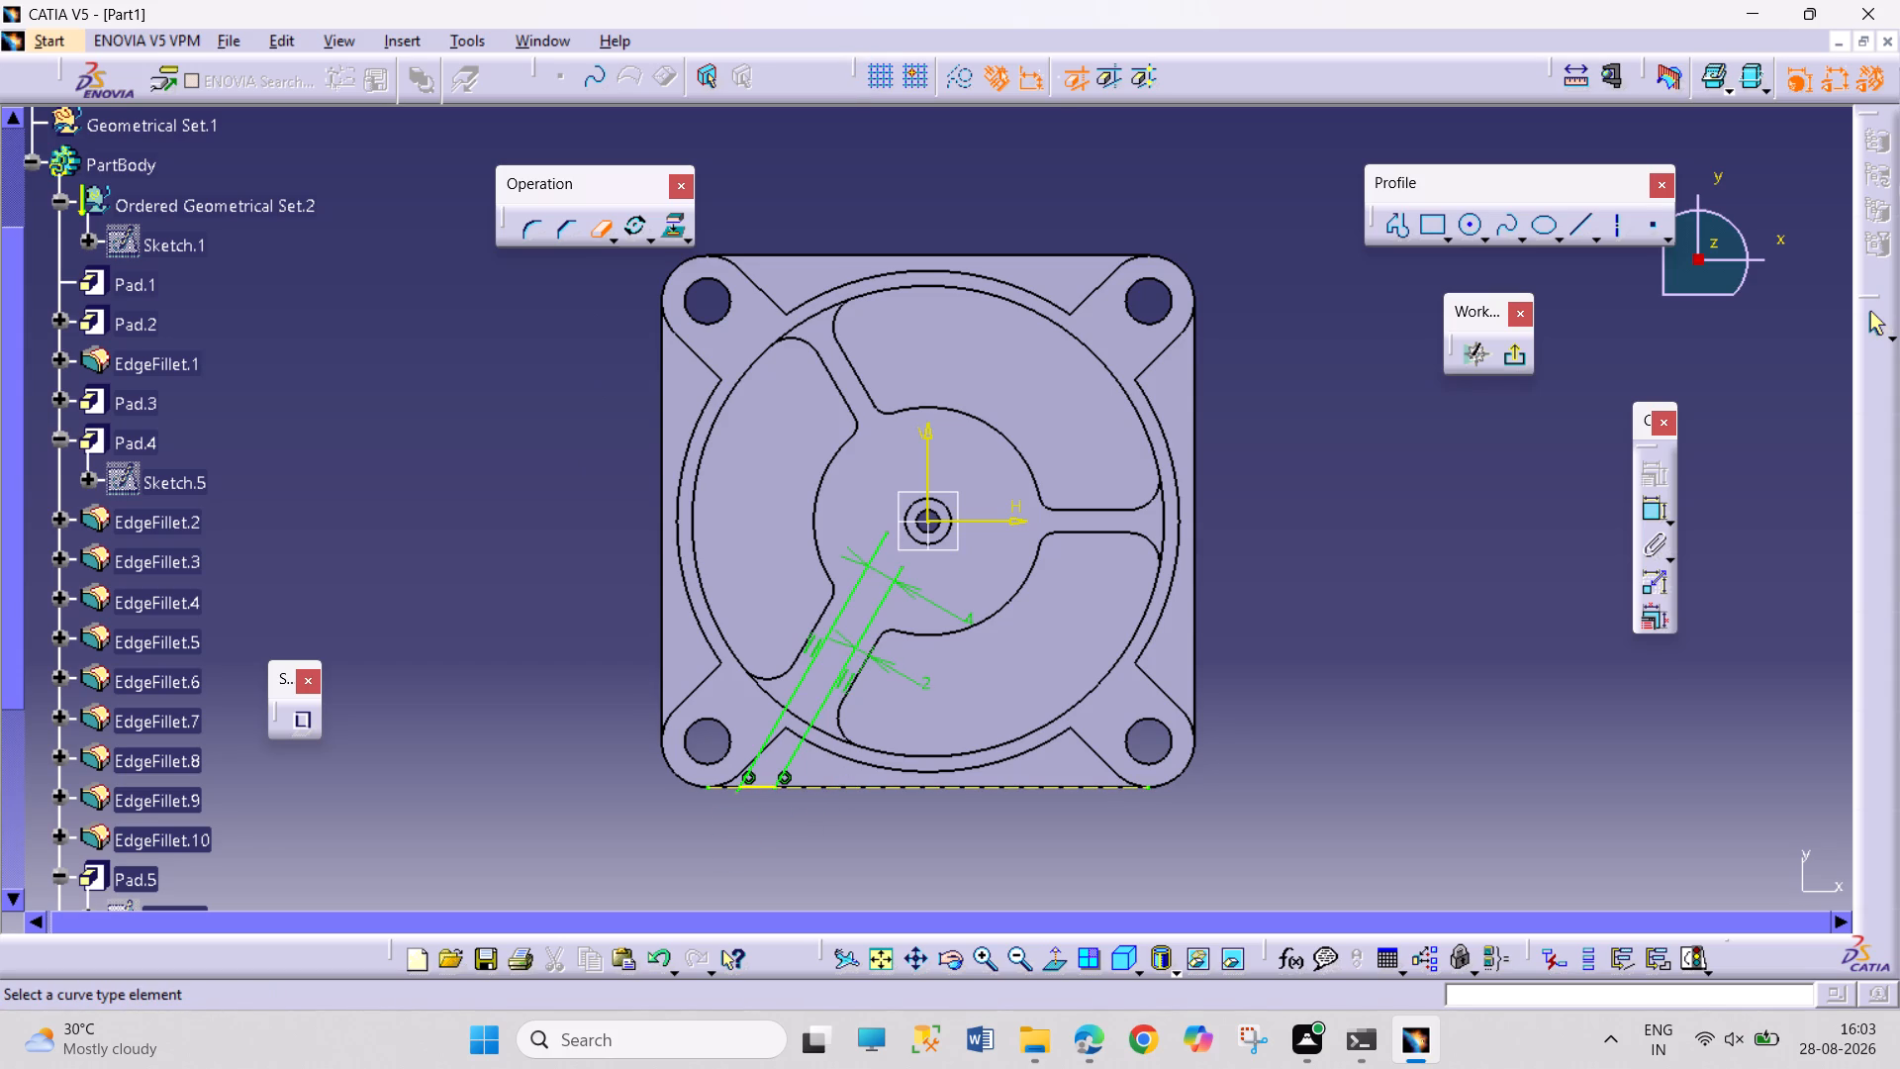
pyautogui.keyDown('ctrl'); pyautogui.moveTo(767, 844); pyautogui.dragTo(774, 658, button='middle'); pyautogui.keyUp('ctrl')
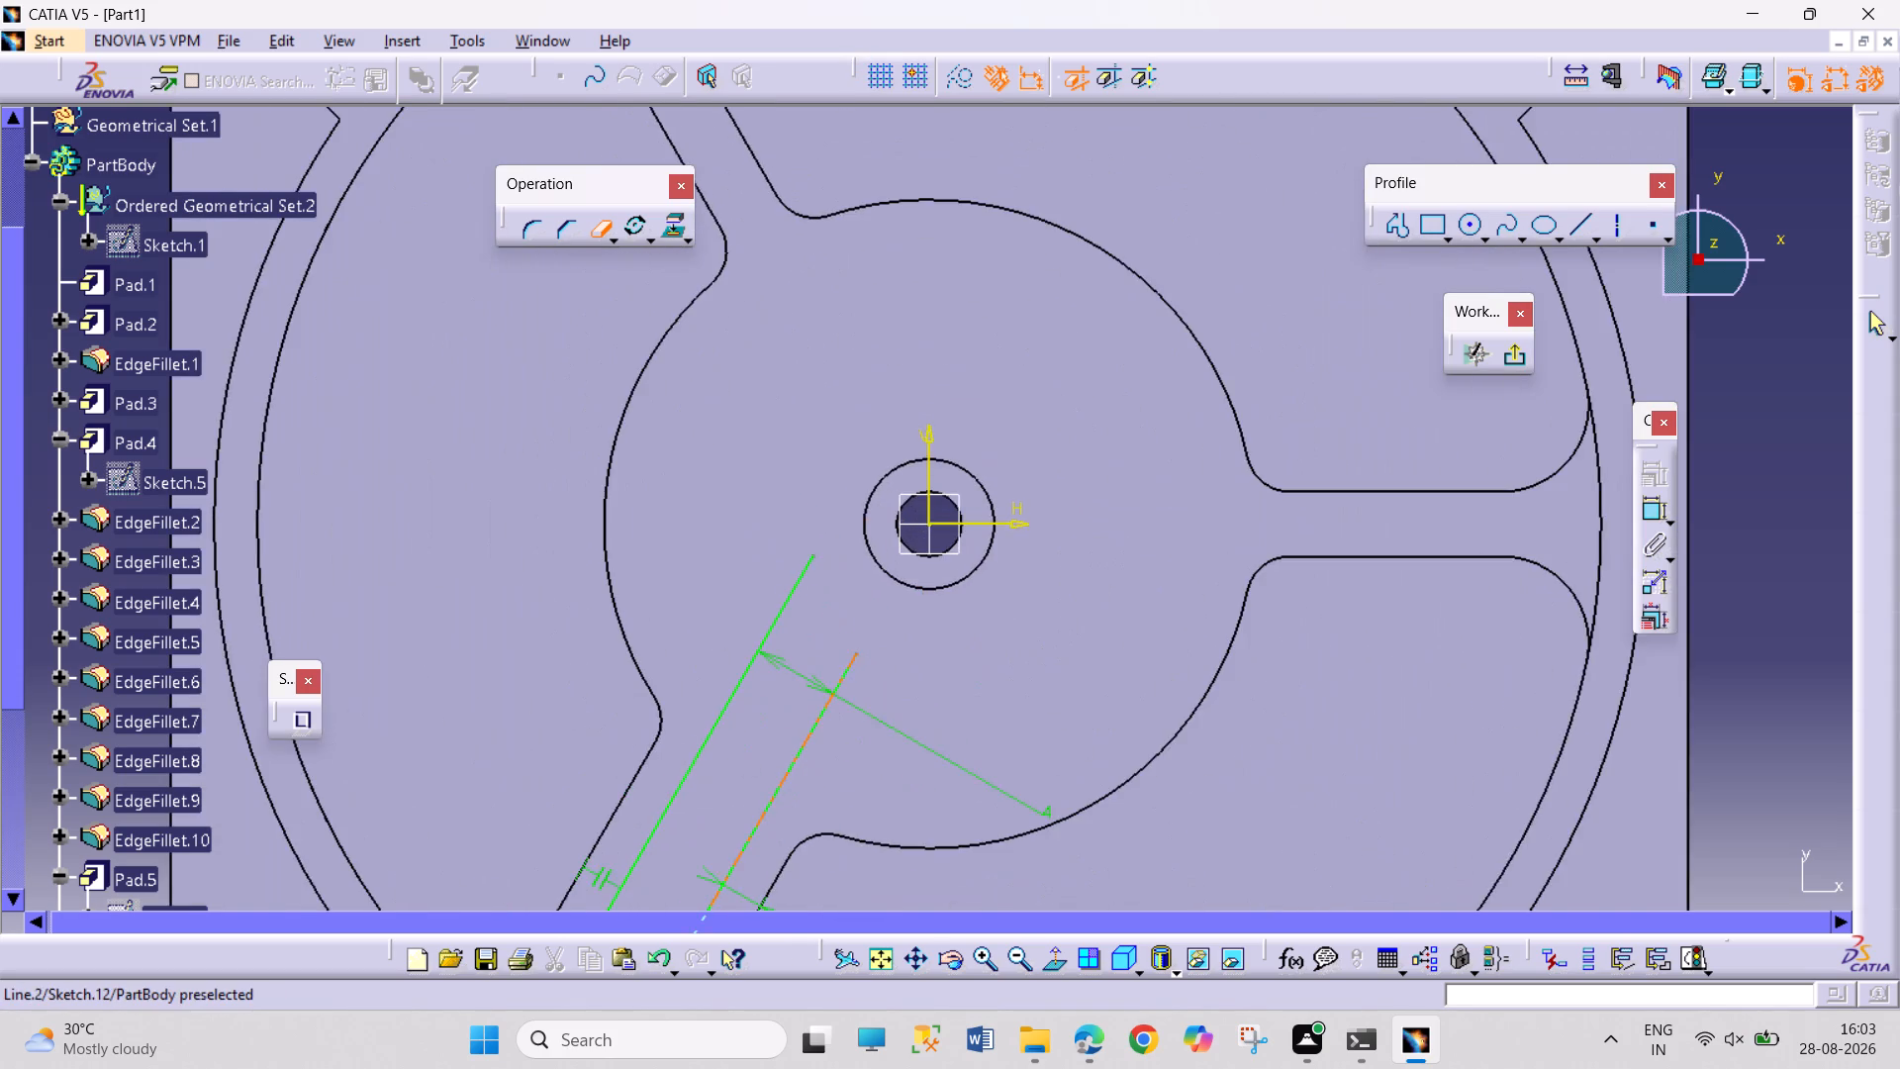
pyautogui.moveTo(791, 768); pyautogui.dragTo(1109, 179, button='middle')
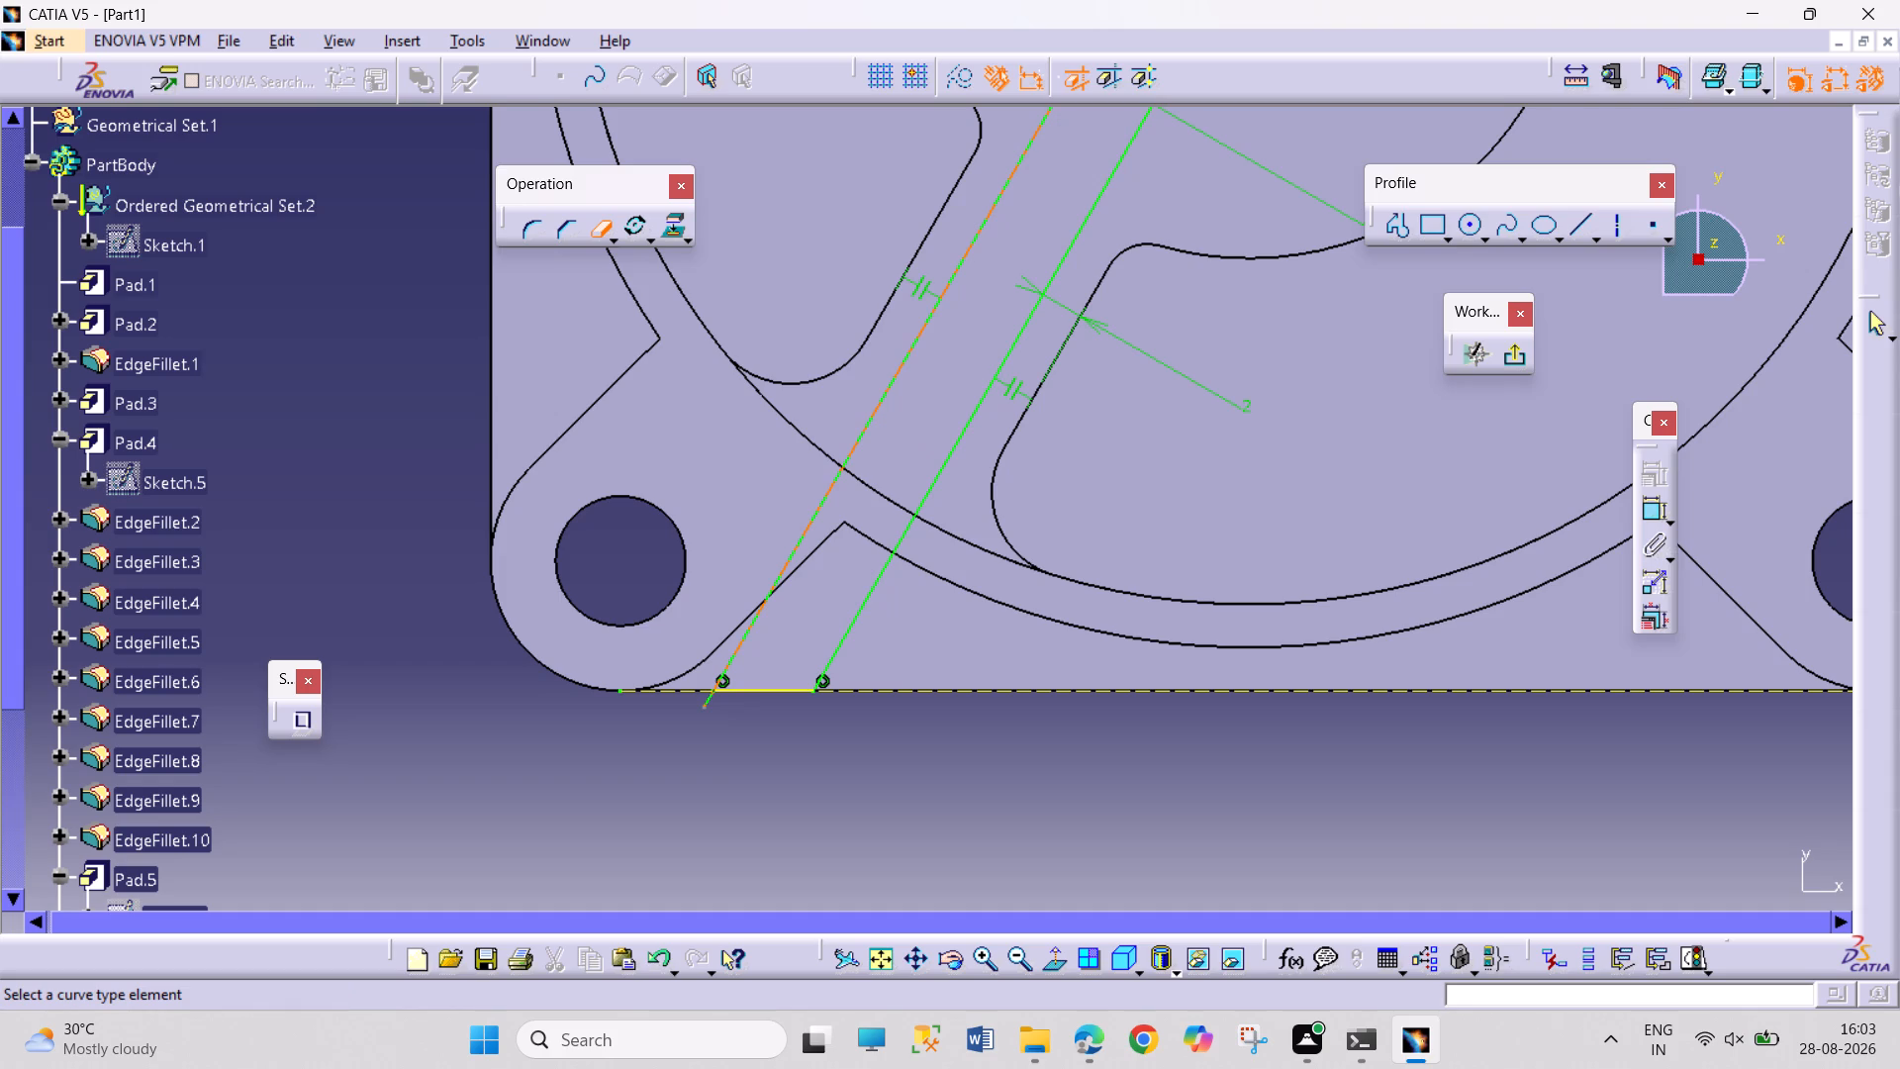
pyautogui.click(709, 702)
pyautogui.keyDown('ctrl'); pyautogui.moveTo(1090, 519); pyautogui.dragTo(1048, 629, button='middle'); pyautogui.keyUp('ctrl')
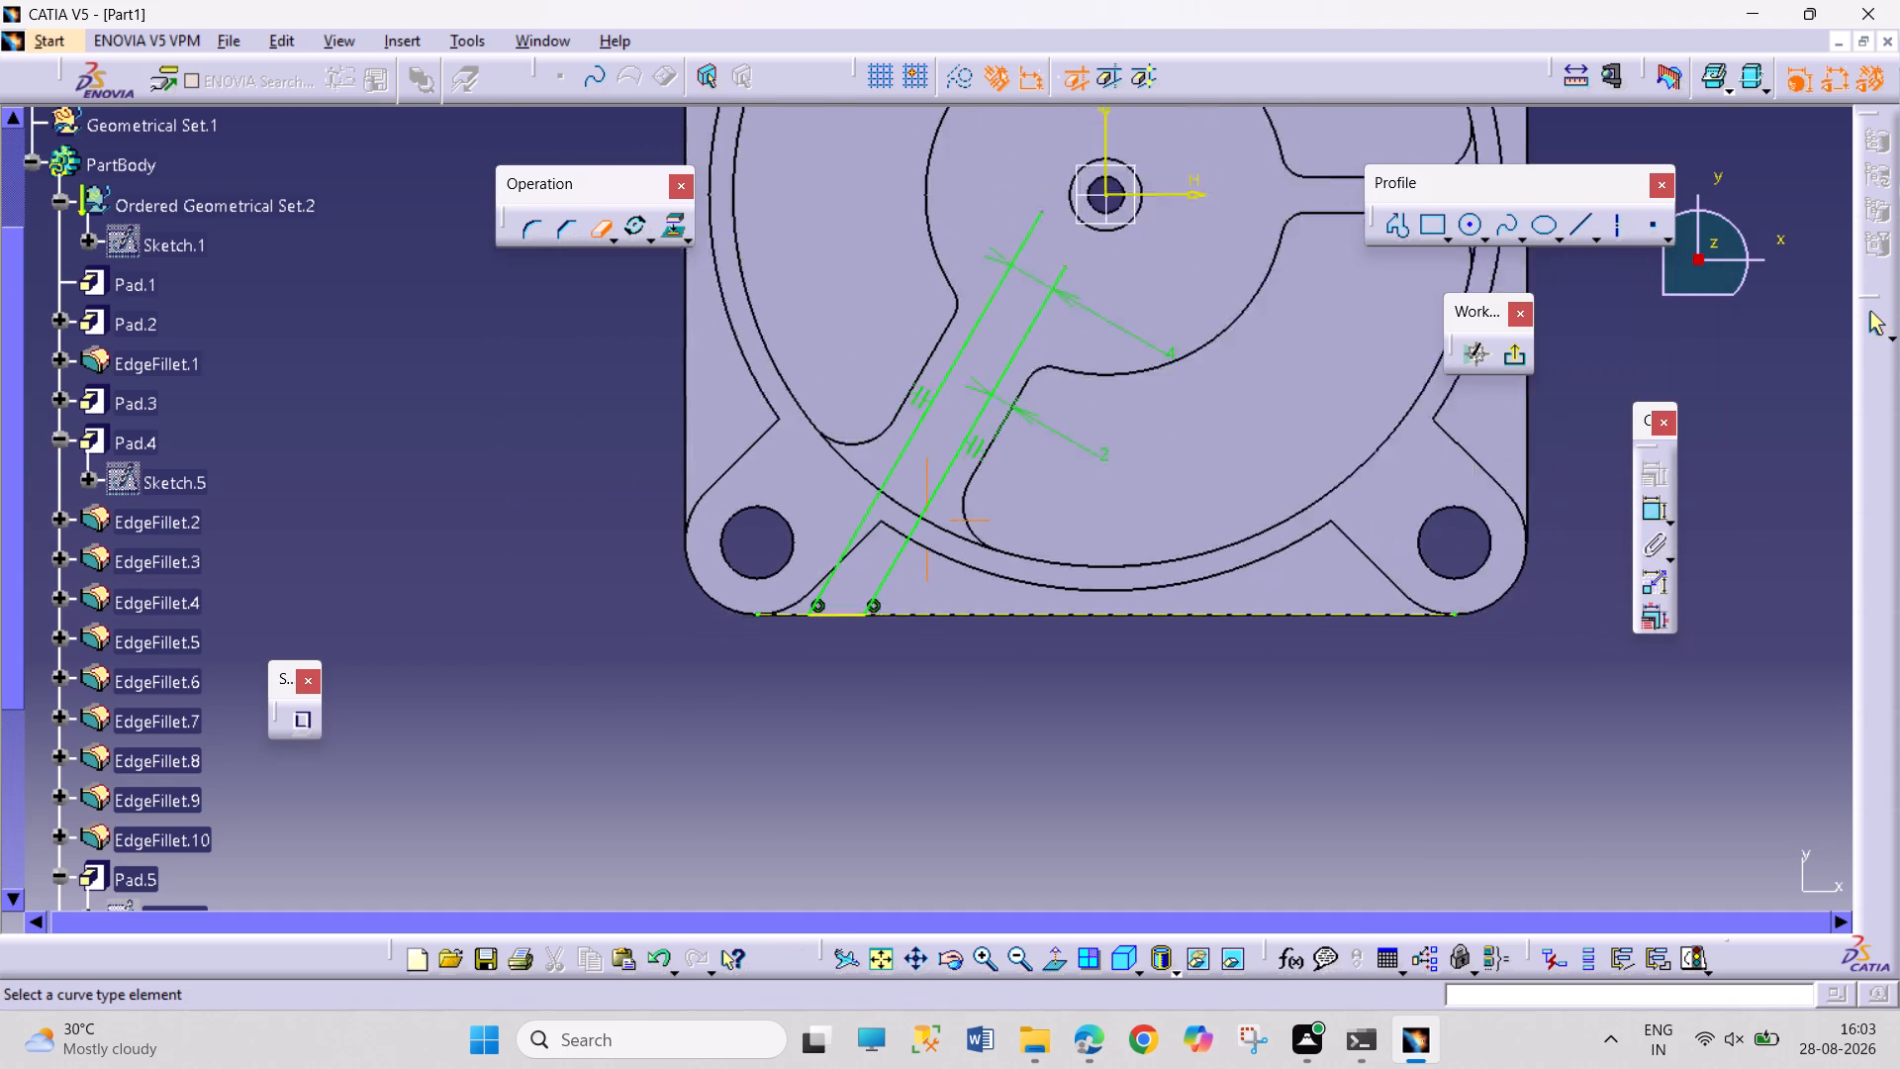
pyautogui.keyDown('ctrl'); pyautogui.moveTo(1048, 629); pyautogui.dragTo(1038, 684, button='middle'); pyautogui.keyUp('ctrl')
pyautogui.moveTo(1039, 689); pyautogui.dragTo(951, 887, button='middle')
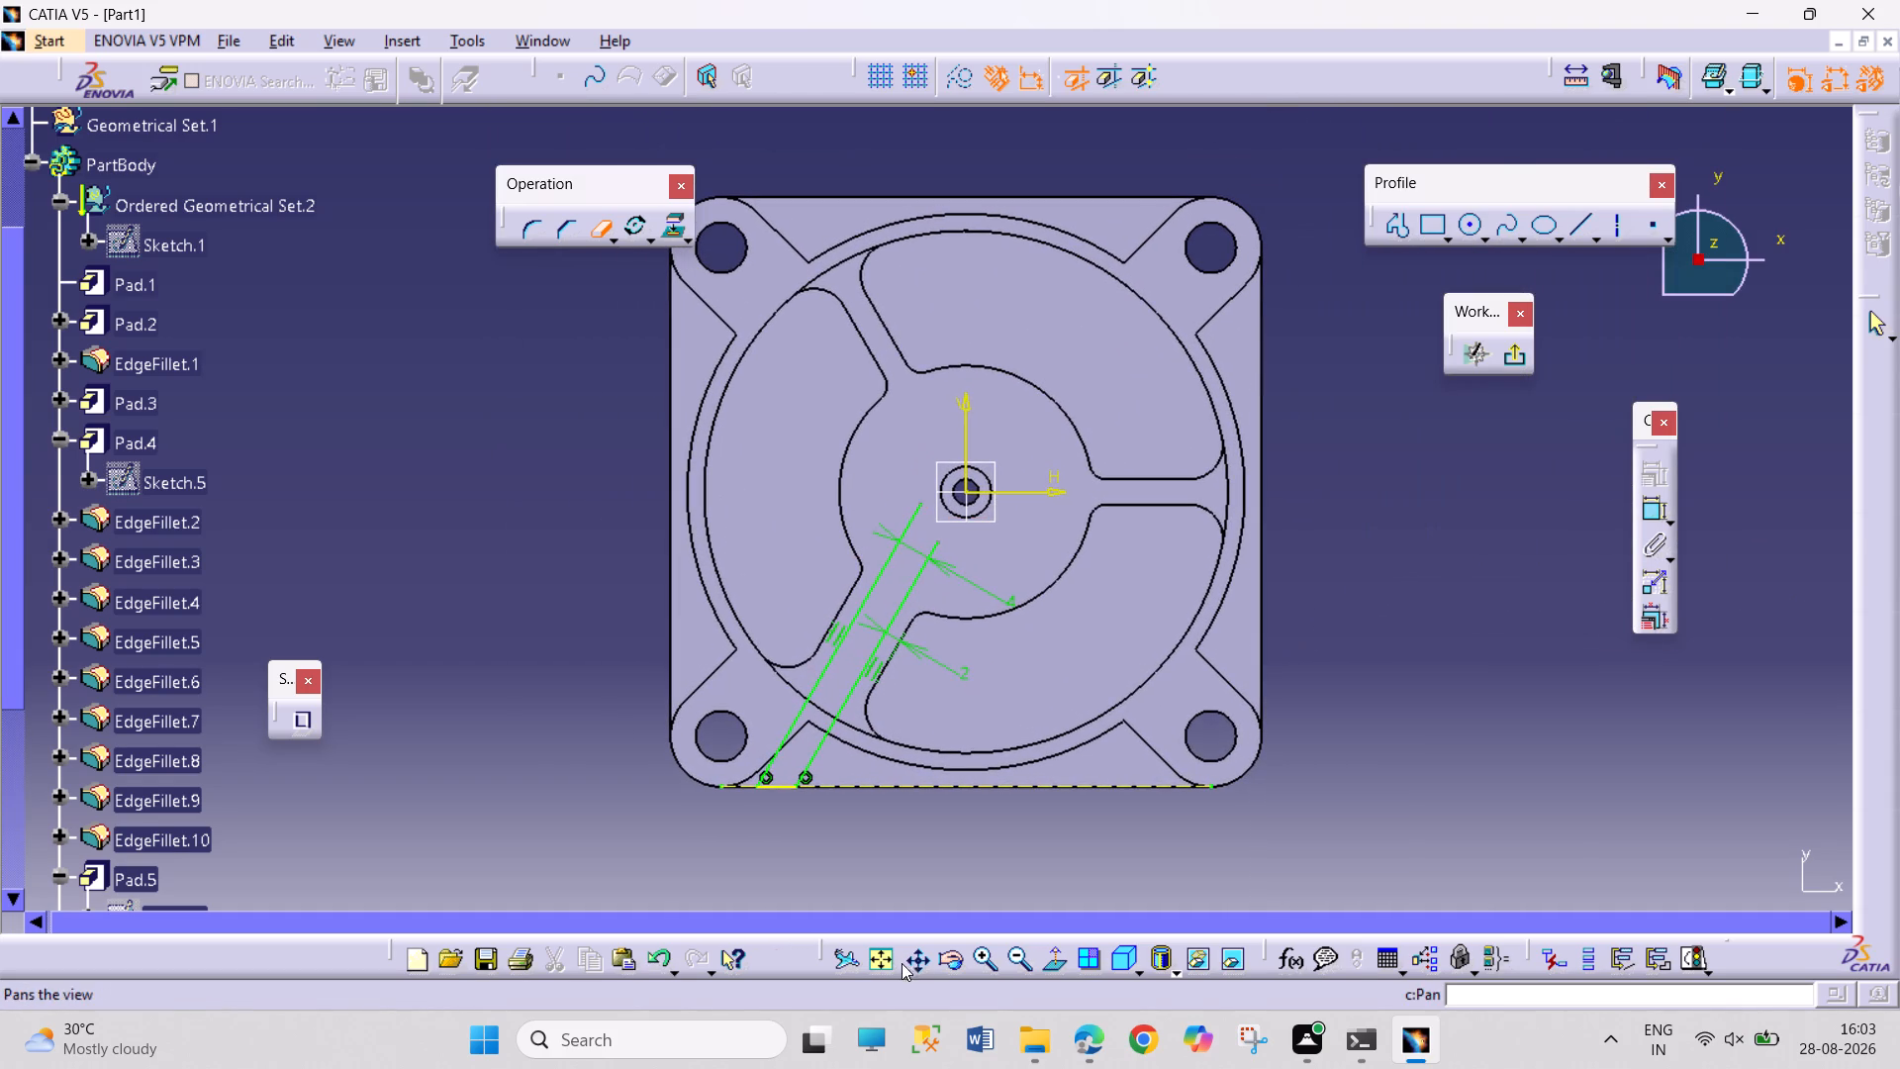
pyautogui.click(596, 233)
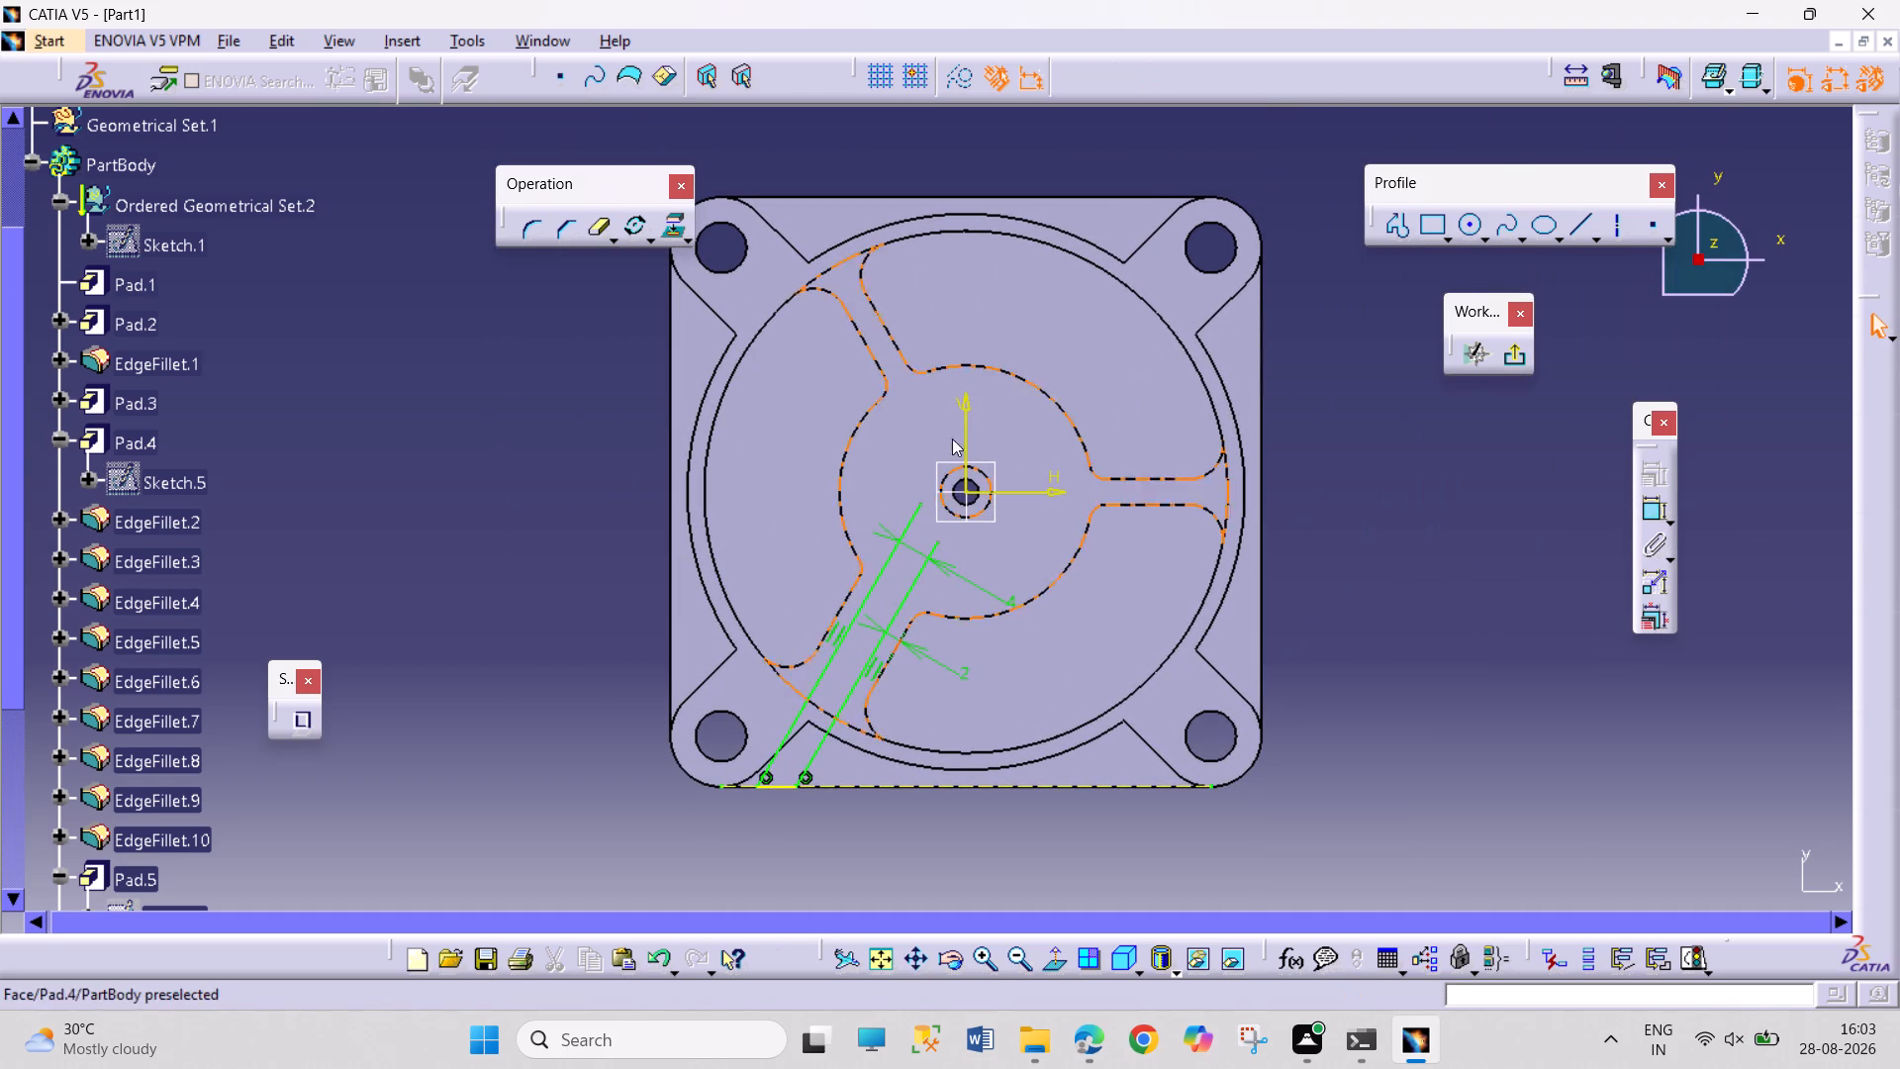
# Stretch the longer line's inner end up to the small circle around the central hole.
pyautogui.moveTo(903, 529); pyautogui.dragTo(945, 534)
pyautogui.moveTo(948, 533); pyautogui.dragTo(967, 522)
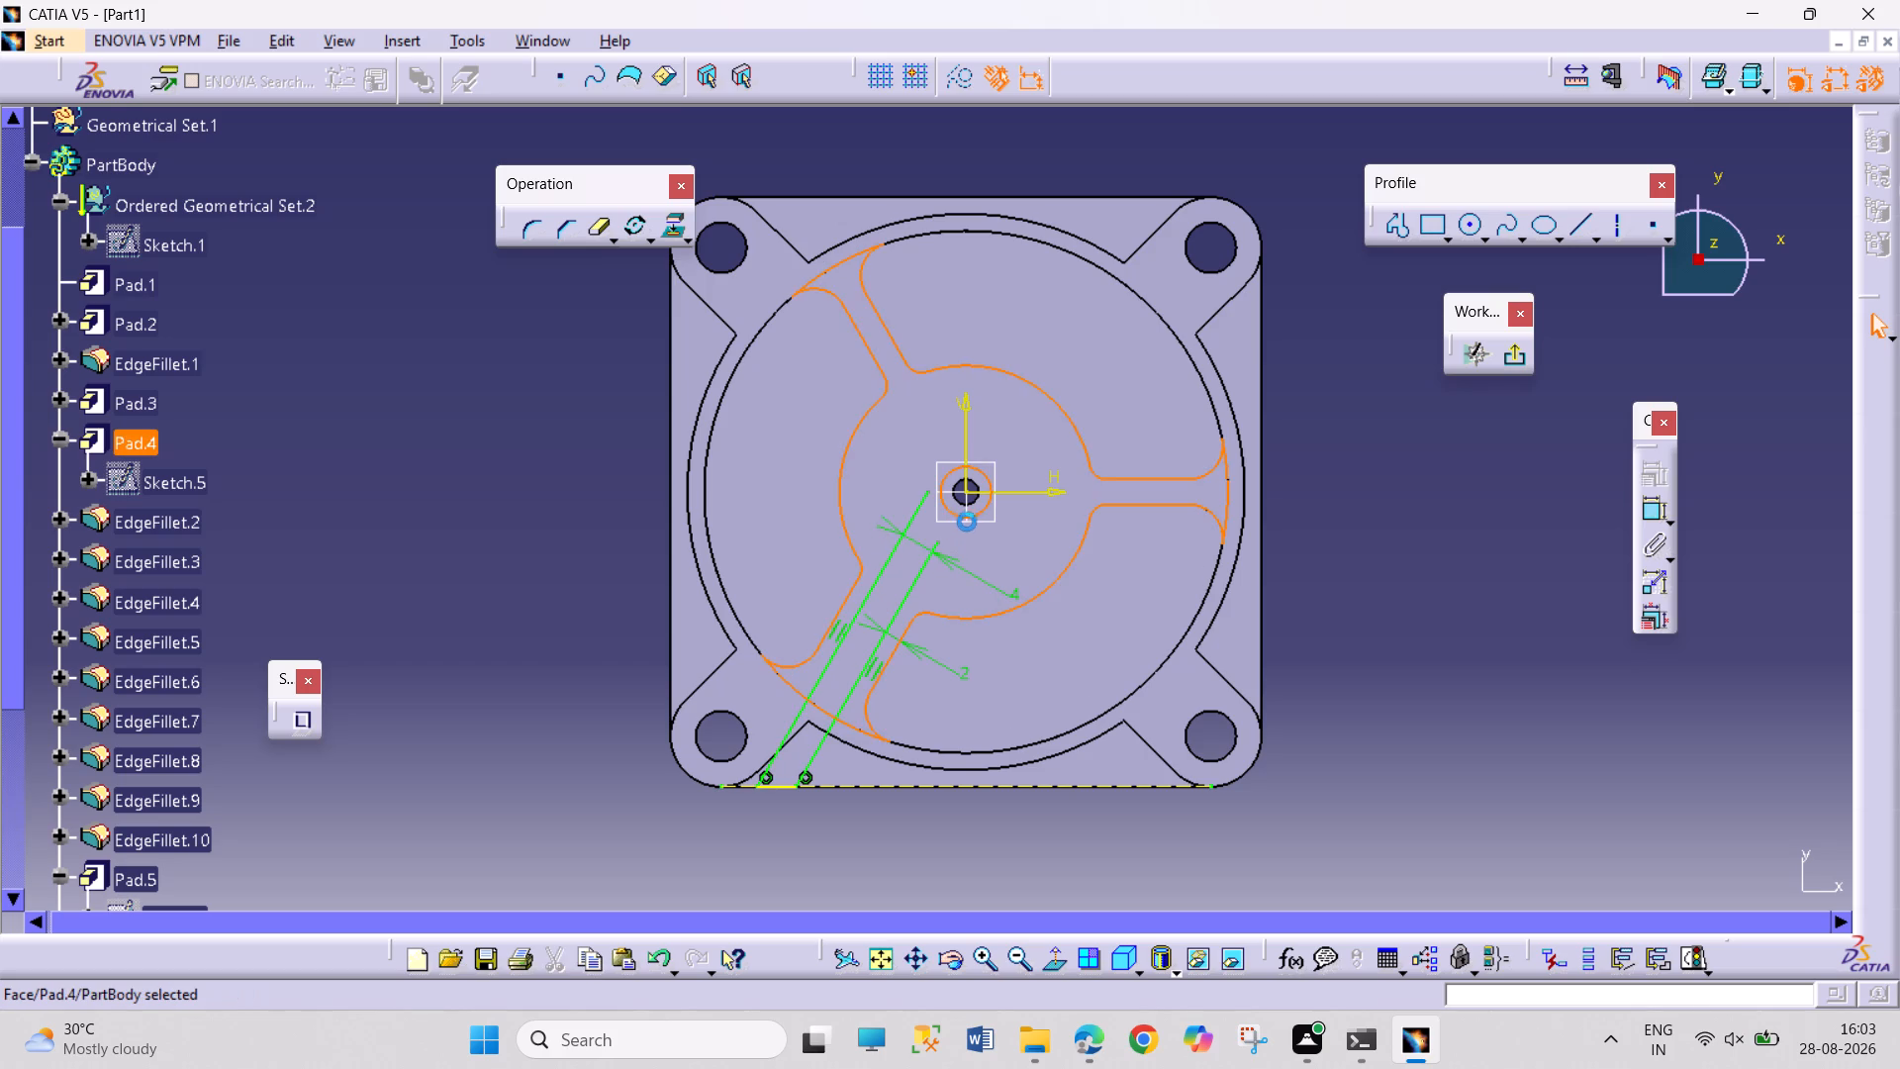
pyautogui.moveTo(967, 522); pyautogui.dragTo(974, 517)
pyautogui.moveTo(908, 527); pyautogui.dragTo(947, 492)
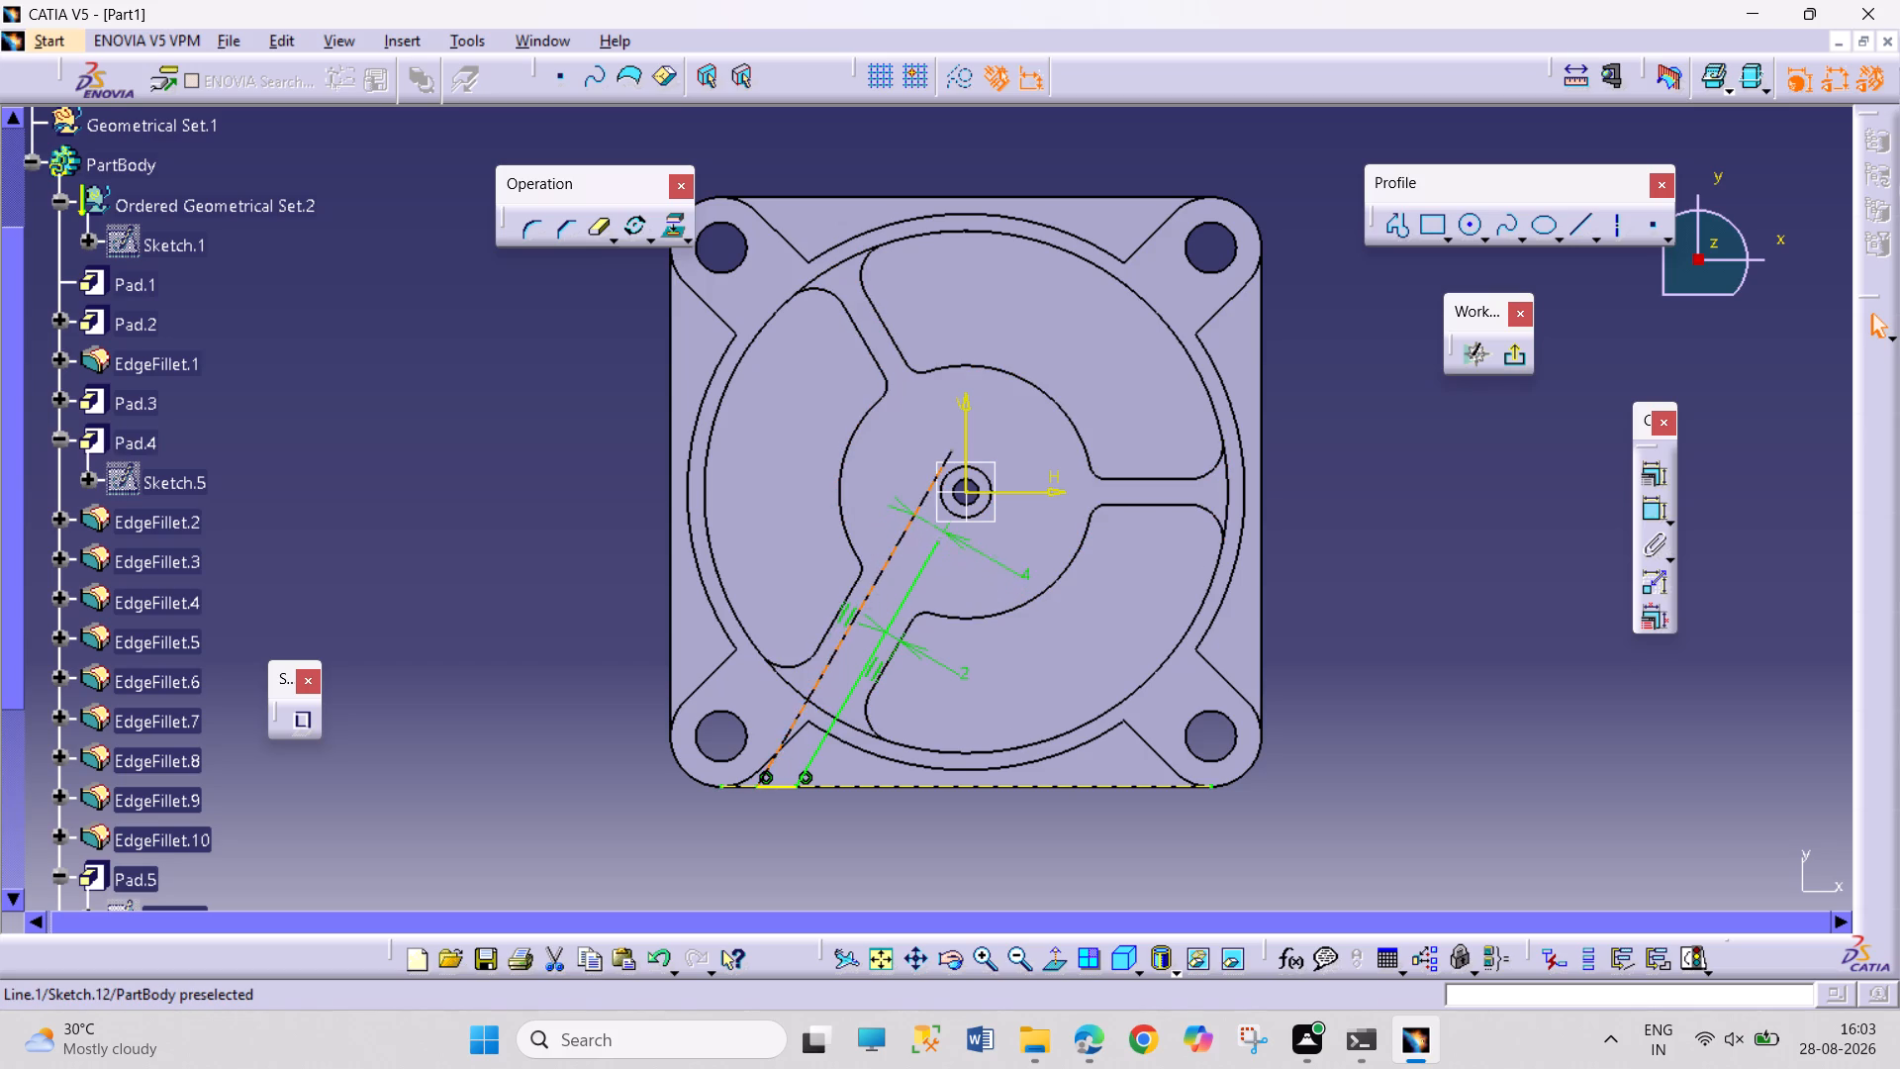
pyautogui.moveTo(947, 492); pyautogui.dragTo(940, 527)
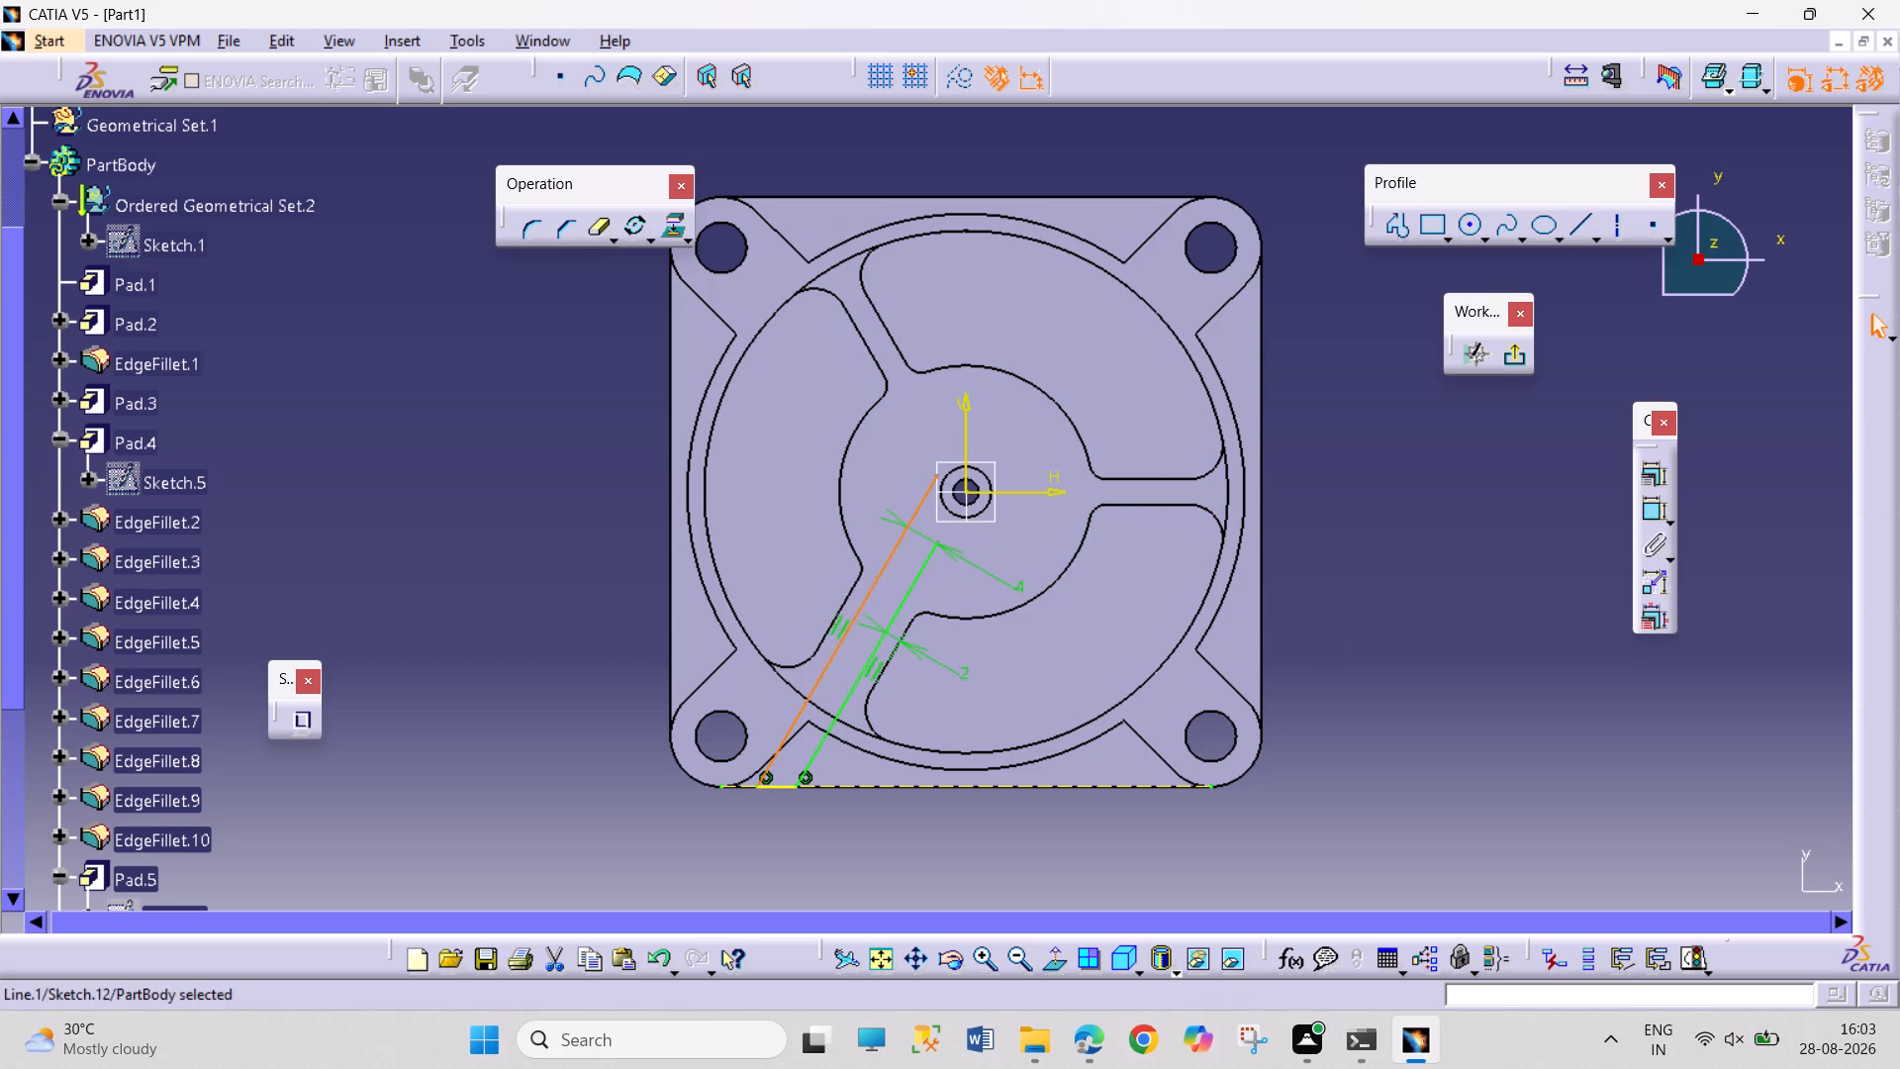
pyautogui.click(1332, 644)
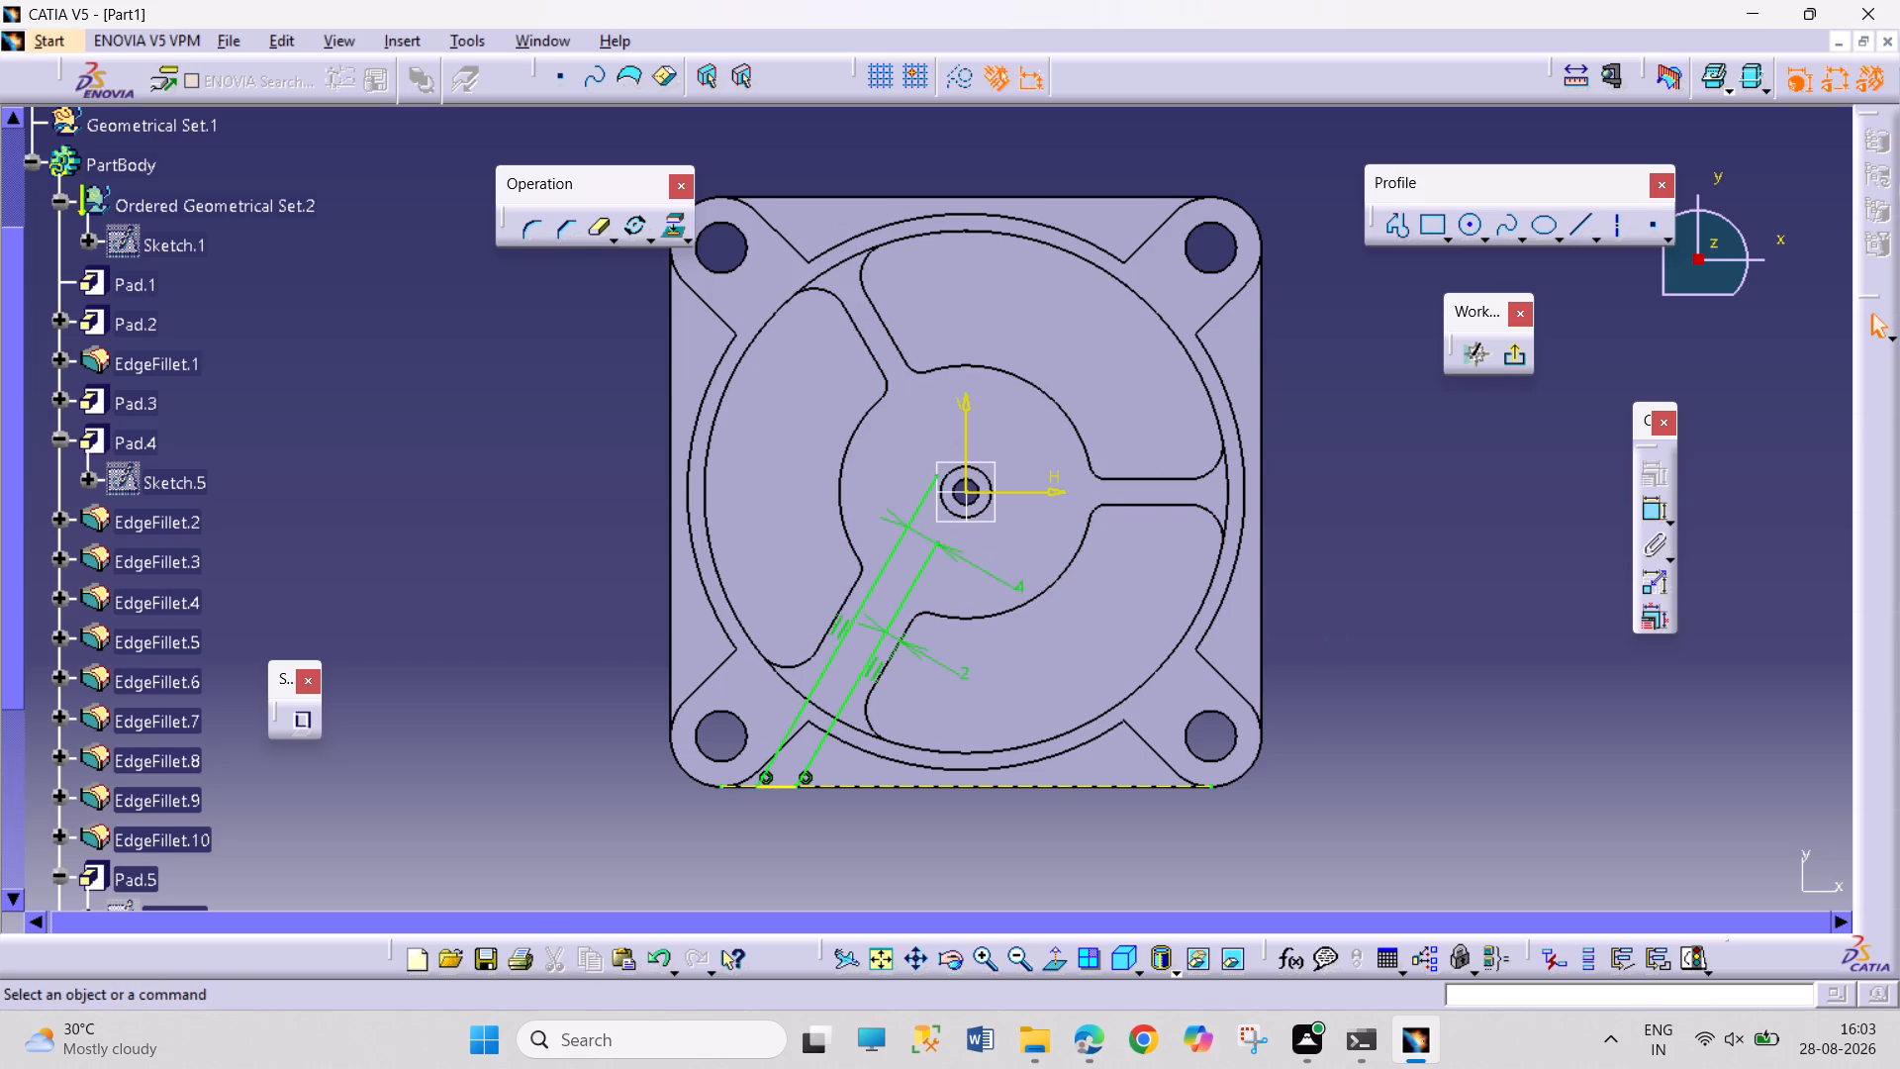
pyautogui.moveTo(778, 786); pyautogui.dragTo(778, 785)
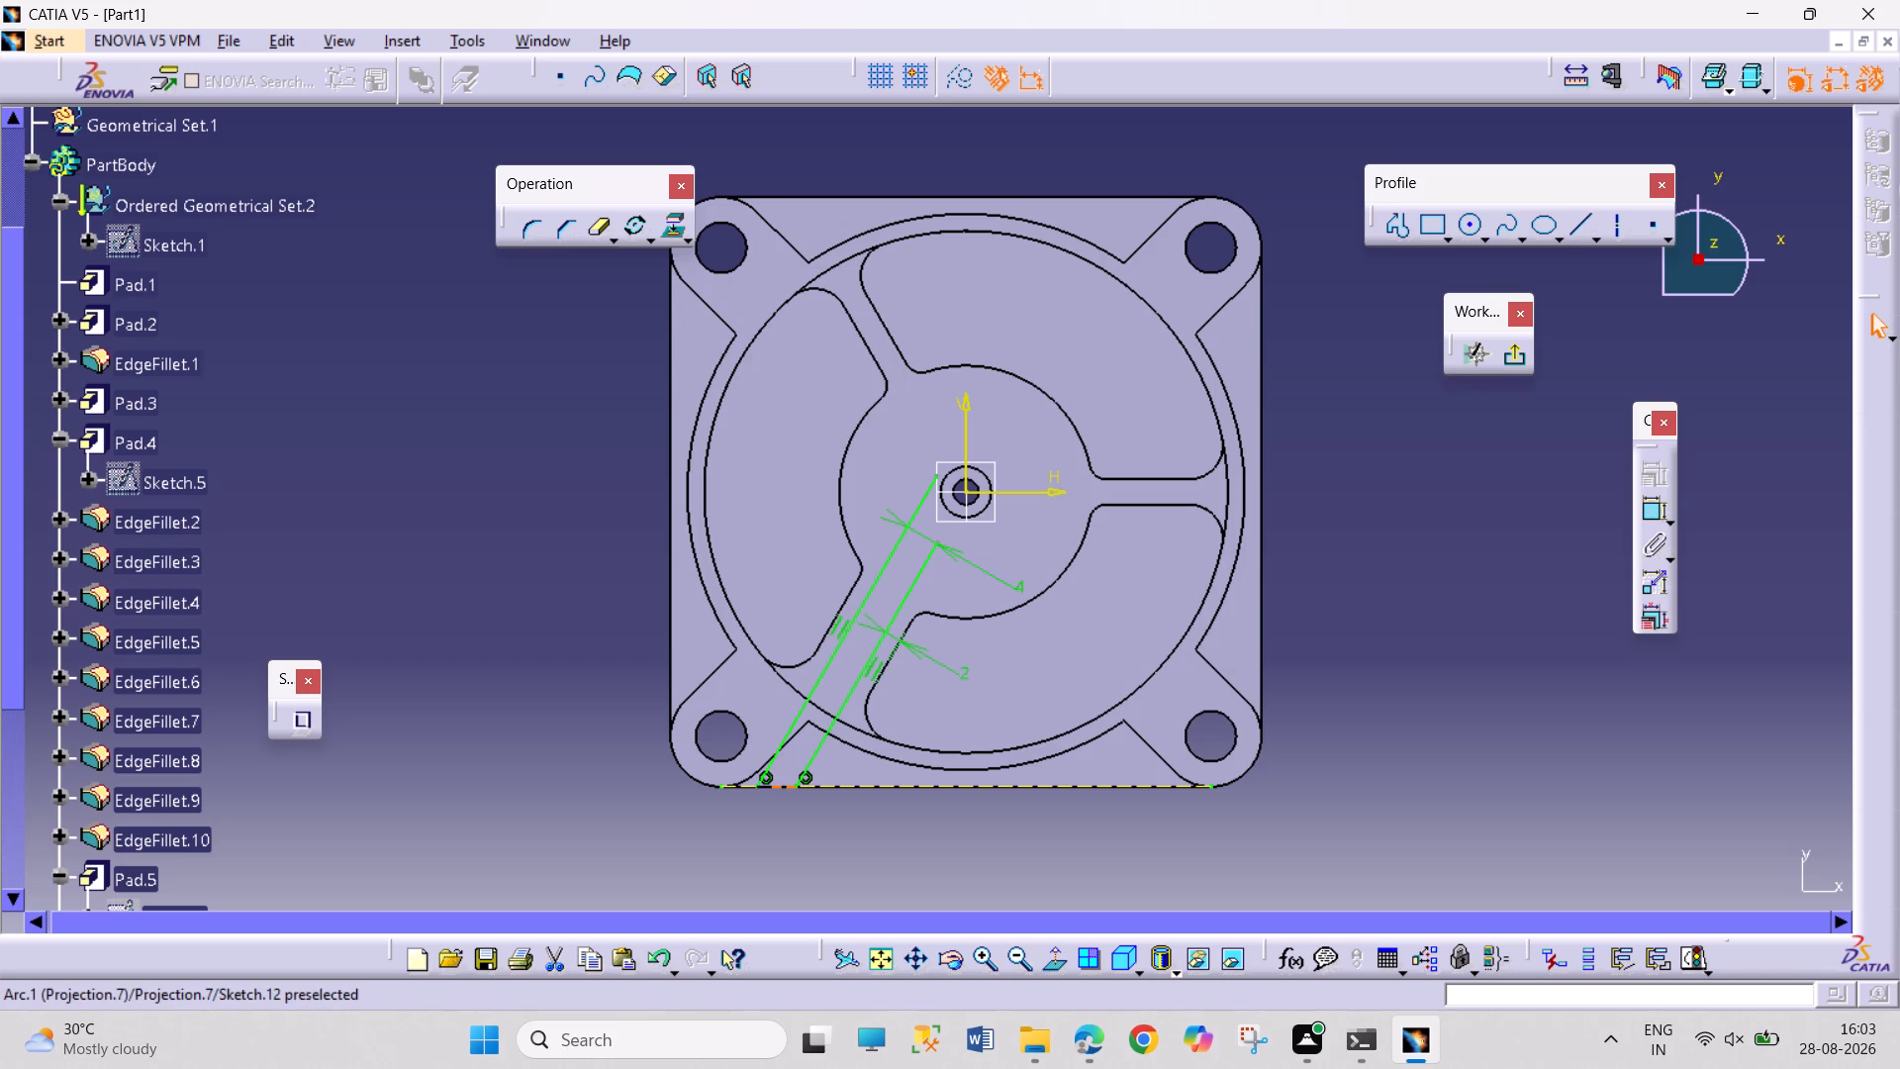
pyautogui.moveTo(778, 785); pyautogui.dragTo(795, 795)
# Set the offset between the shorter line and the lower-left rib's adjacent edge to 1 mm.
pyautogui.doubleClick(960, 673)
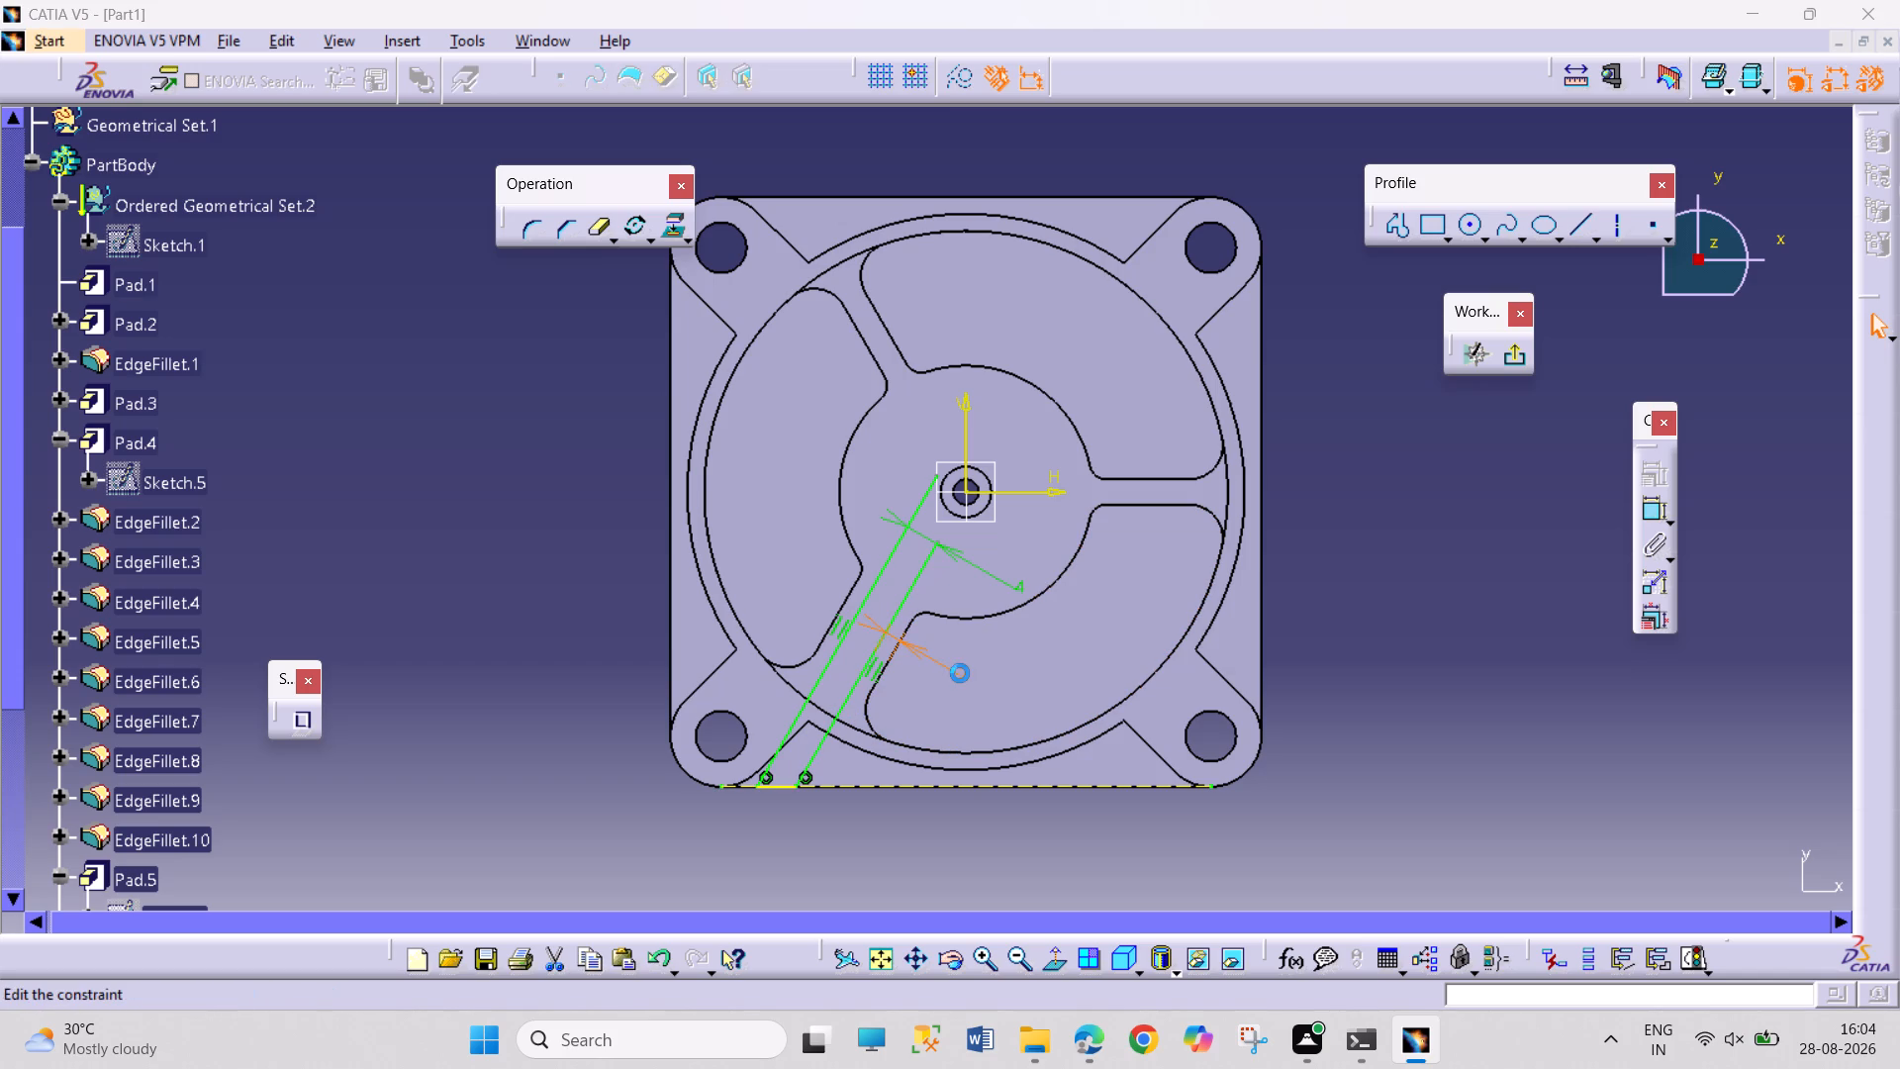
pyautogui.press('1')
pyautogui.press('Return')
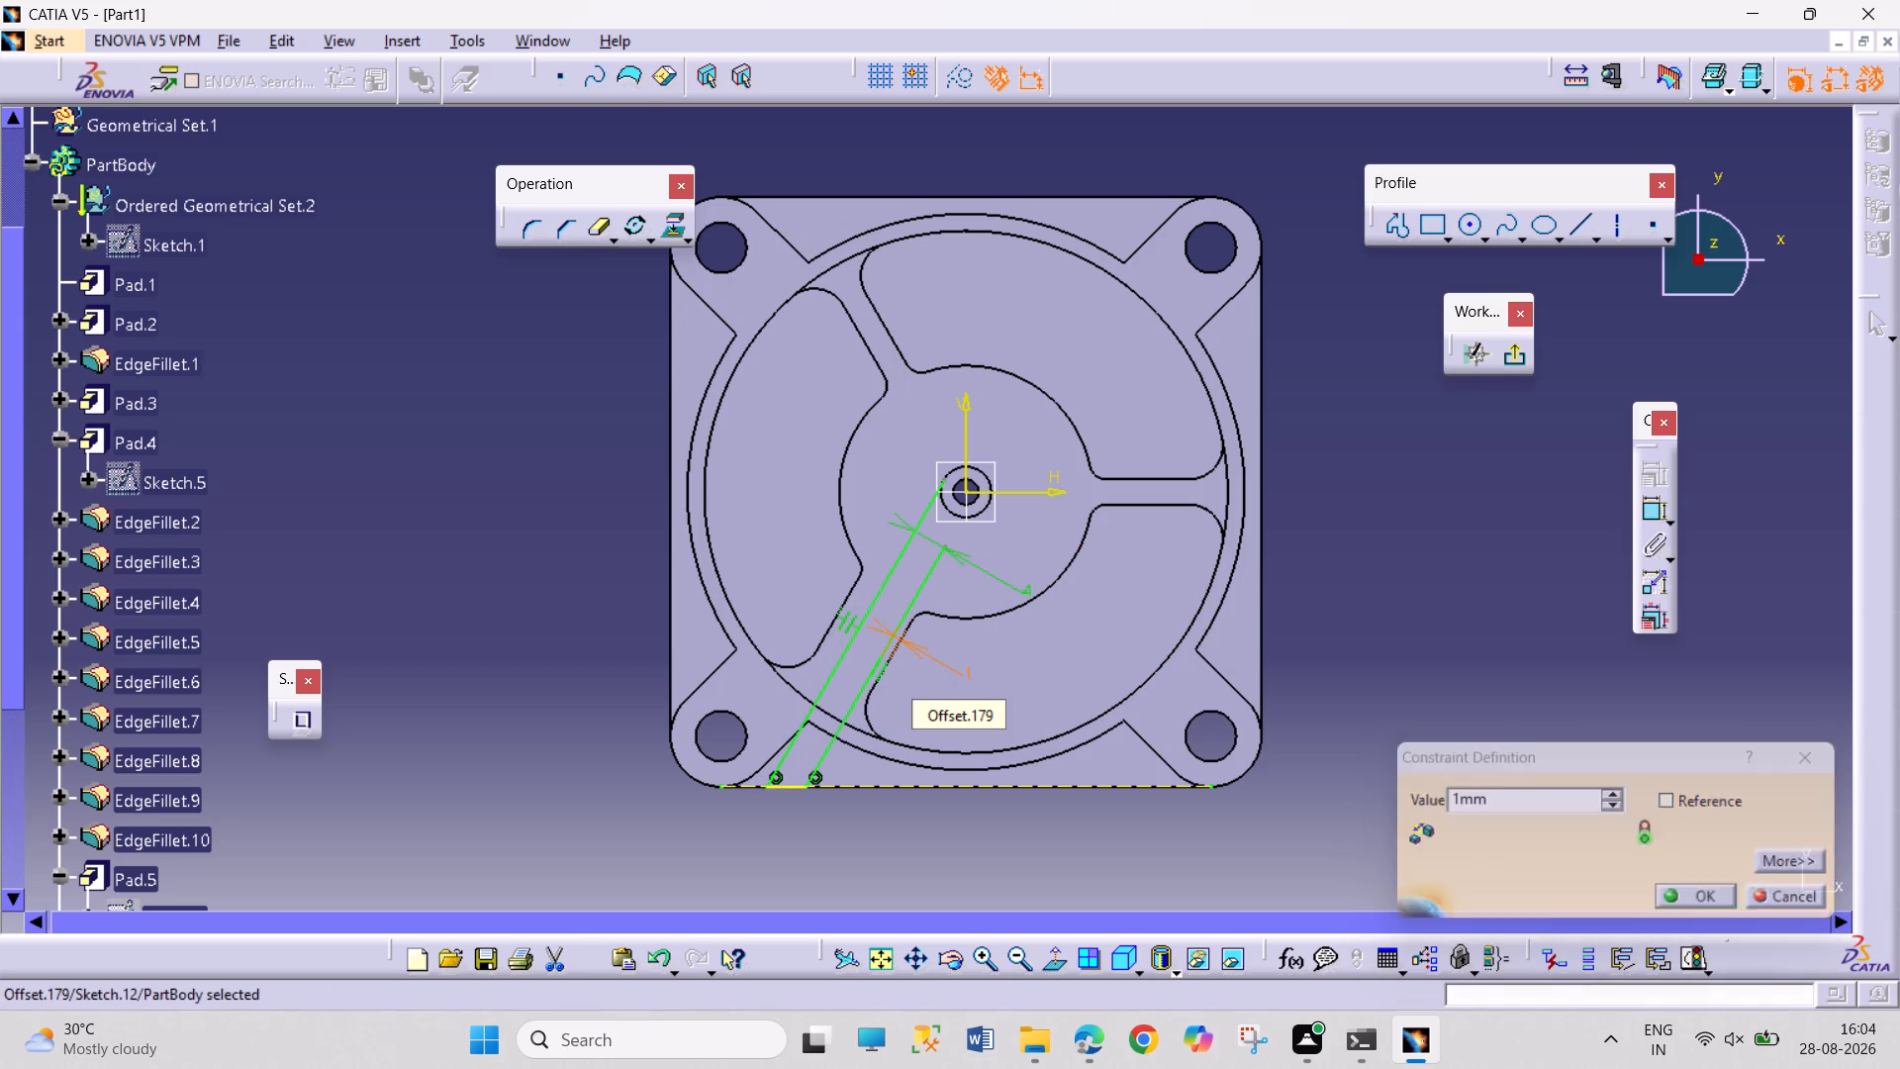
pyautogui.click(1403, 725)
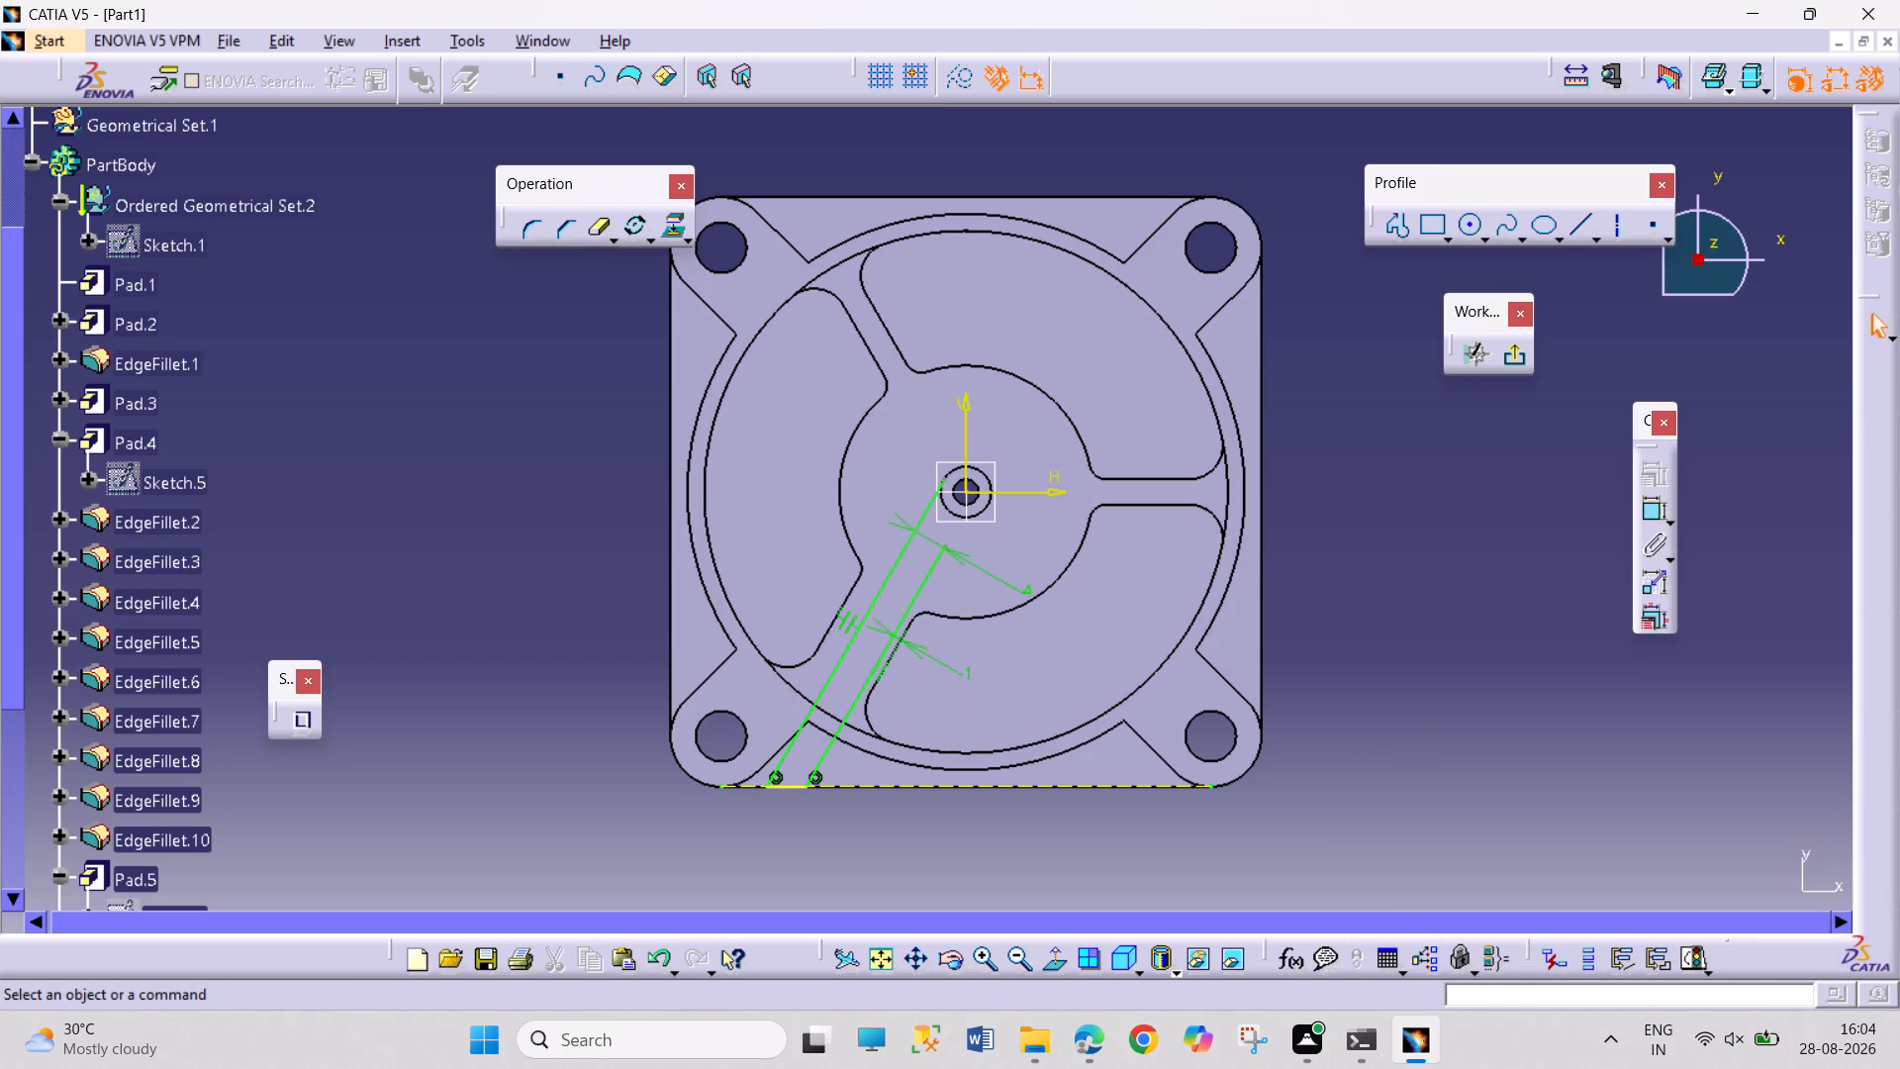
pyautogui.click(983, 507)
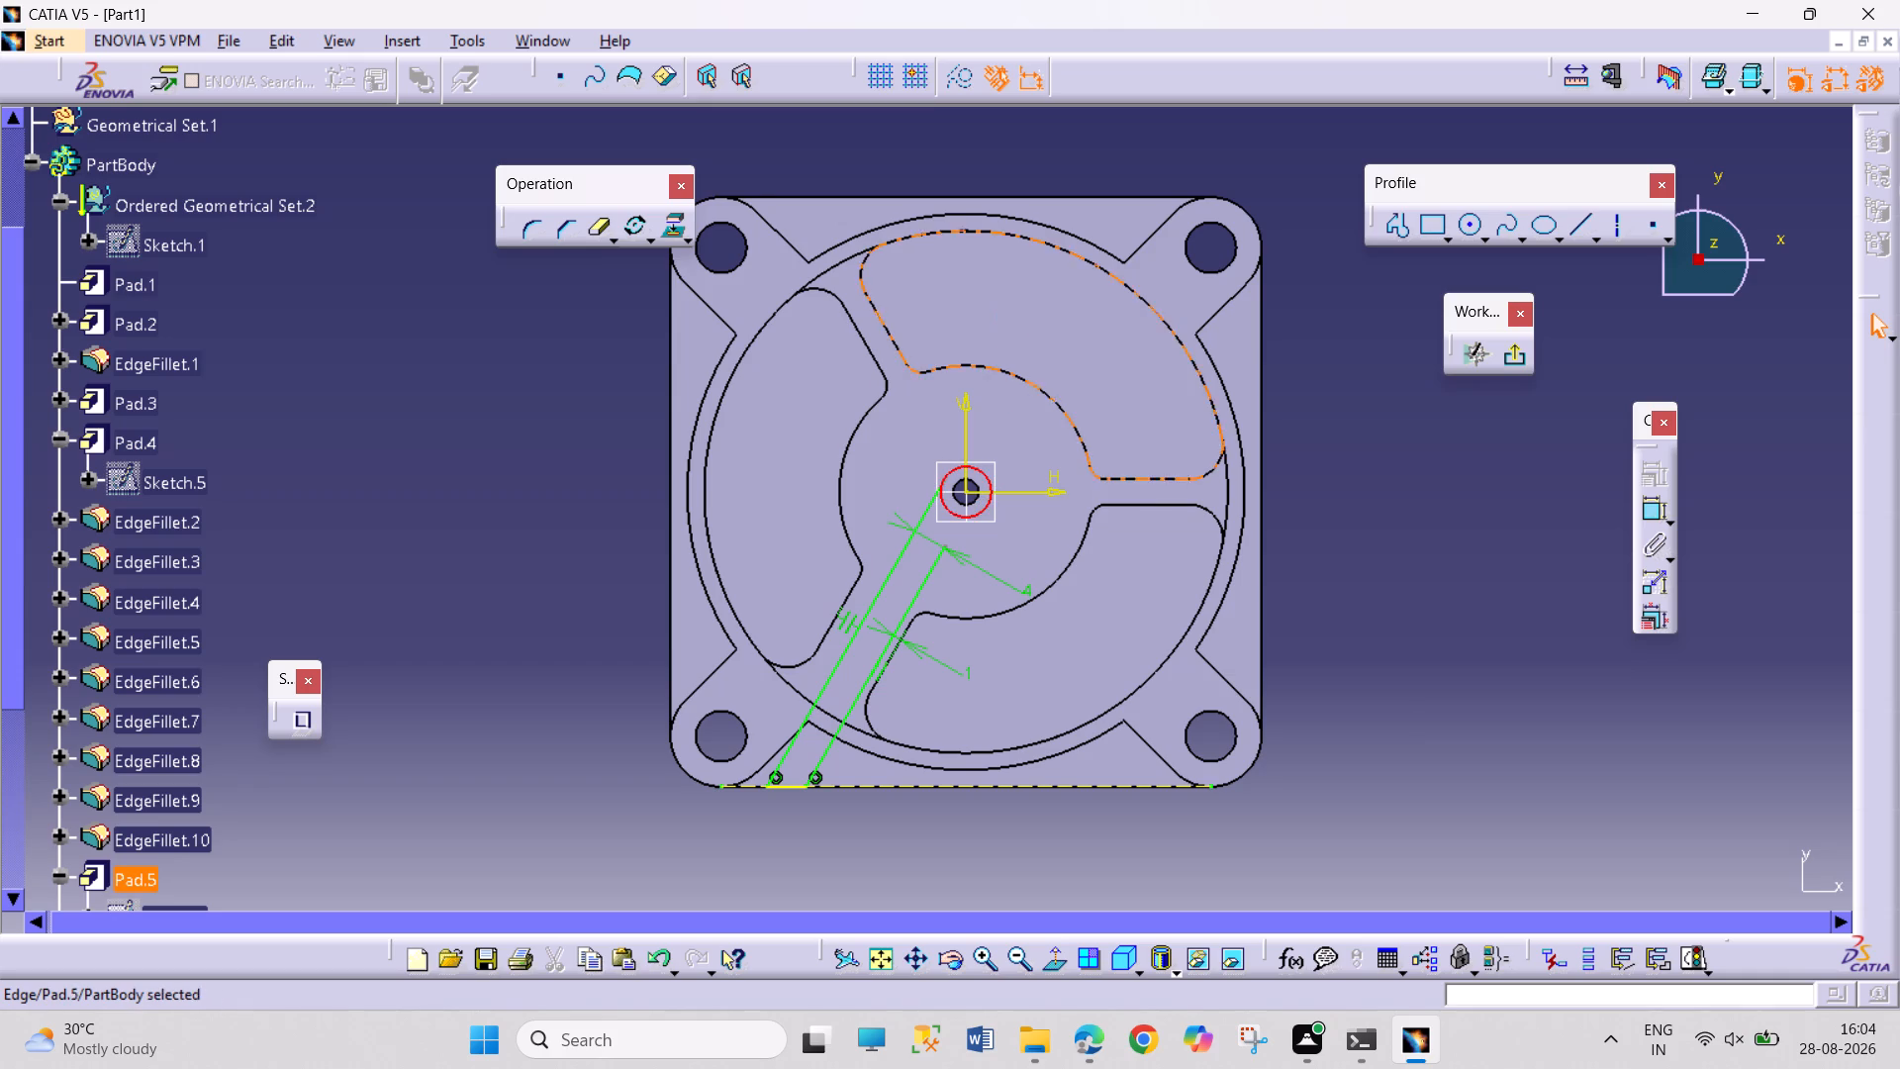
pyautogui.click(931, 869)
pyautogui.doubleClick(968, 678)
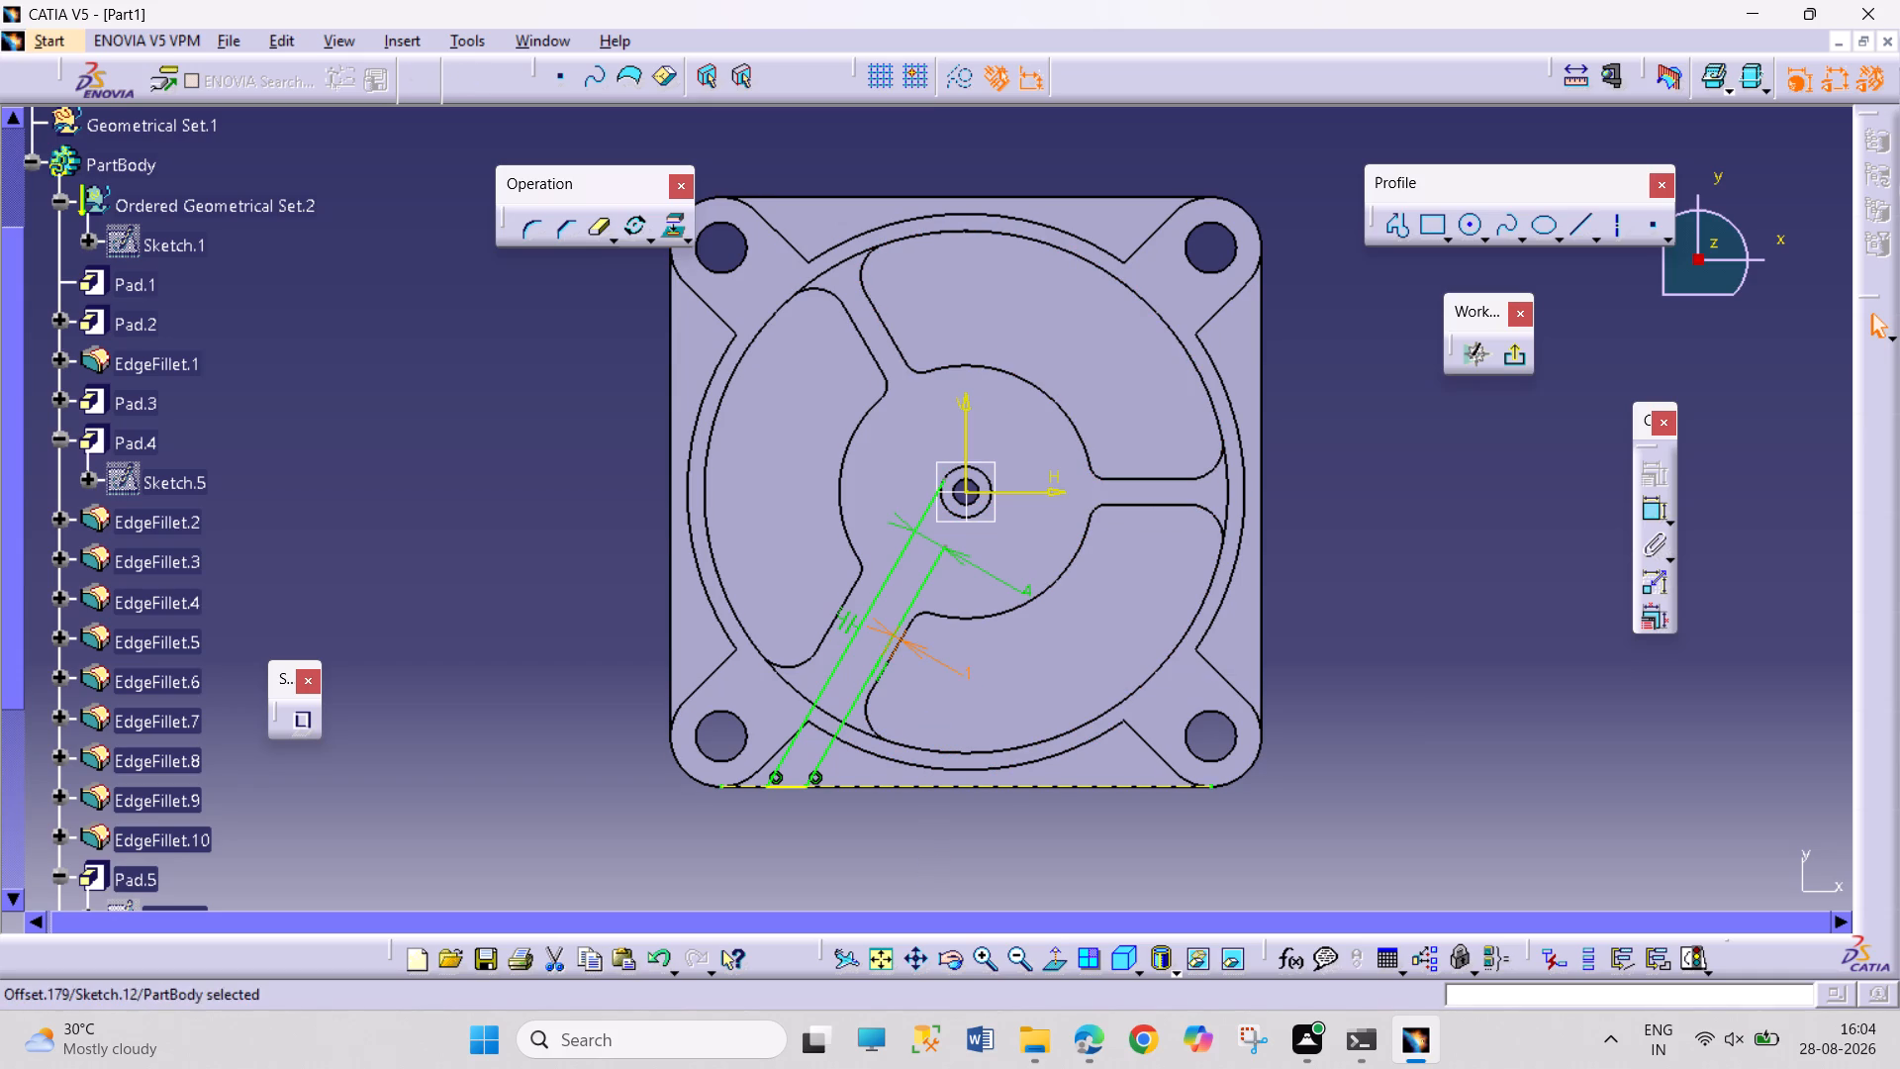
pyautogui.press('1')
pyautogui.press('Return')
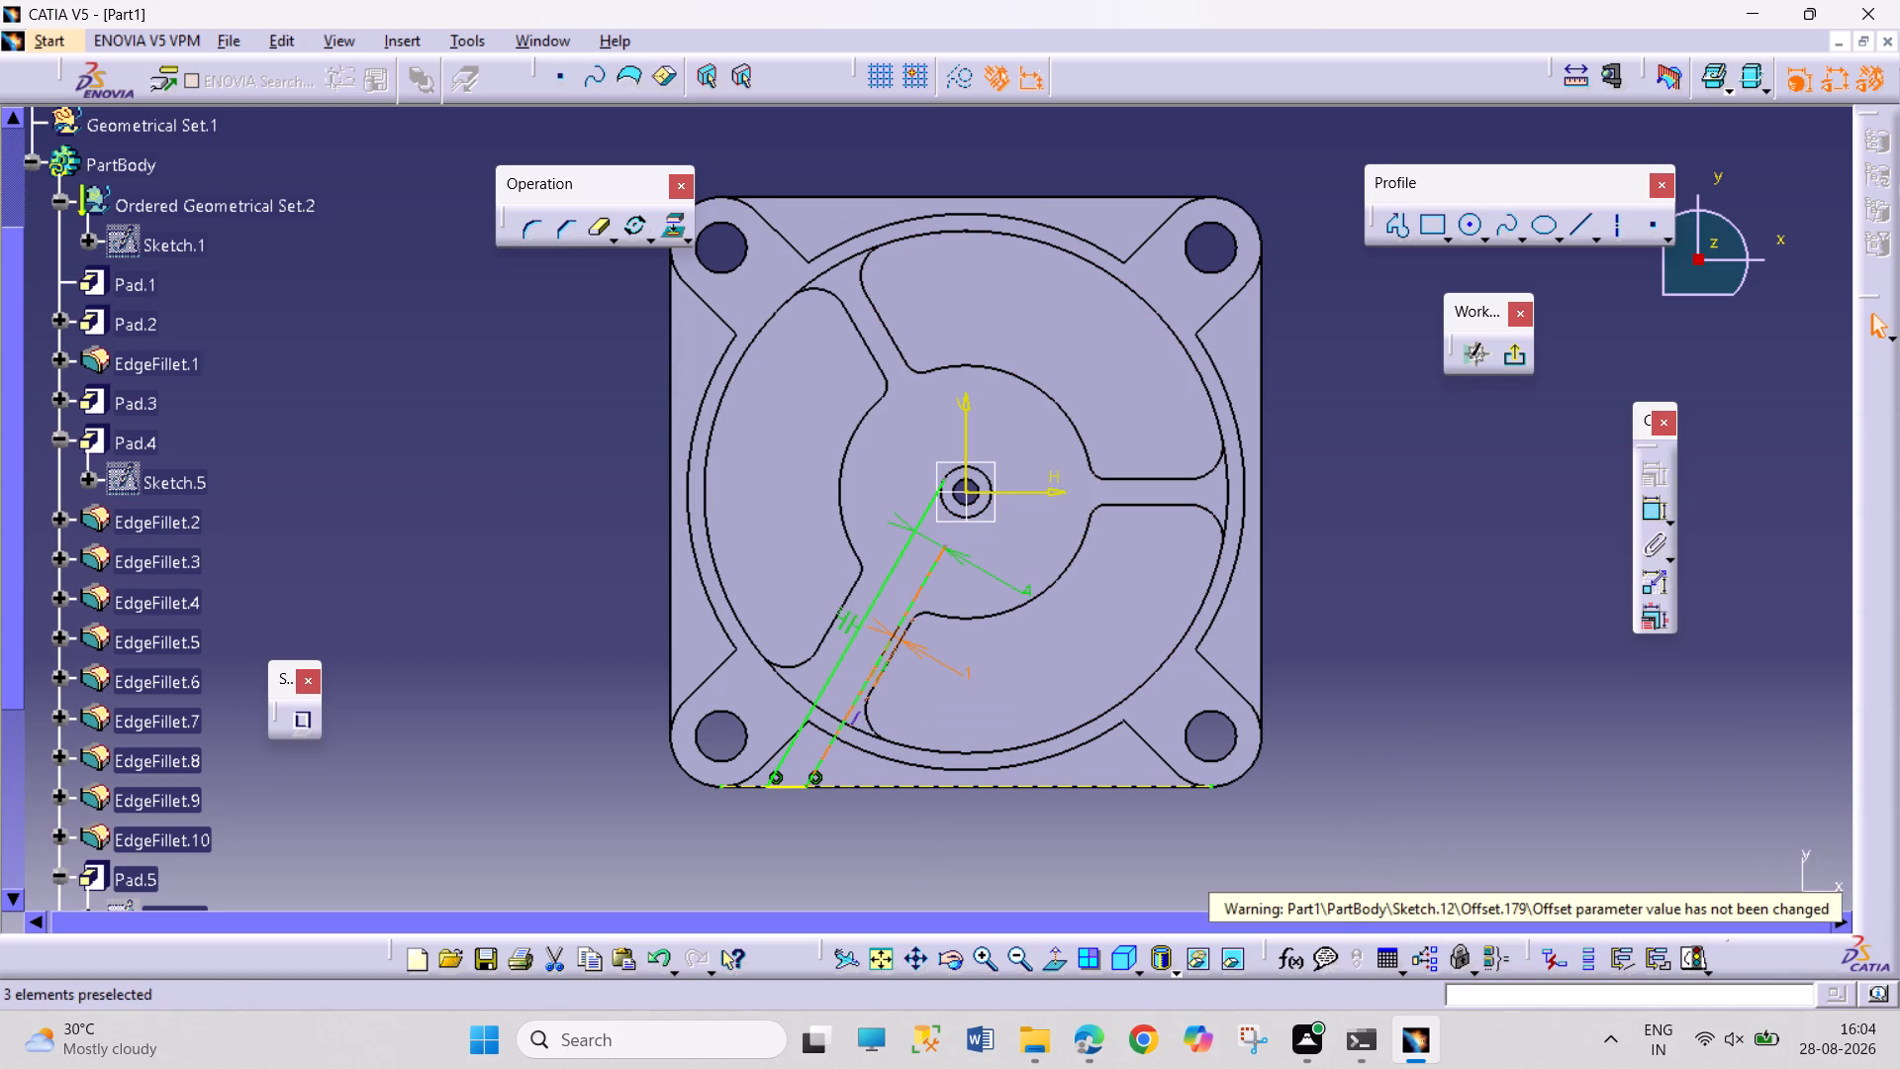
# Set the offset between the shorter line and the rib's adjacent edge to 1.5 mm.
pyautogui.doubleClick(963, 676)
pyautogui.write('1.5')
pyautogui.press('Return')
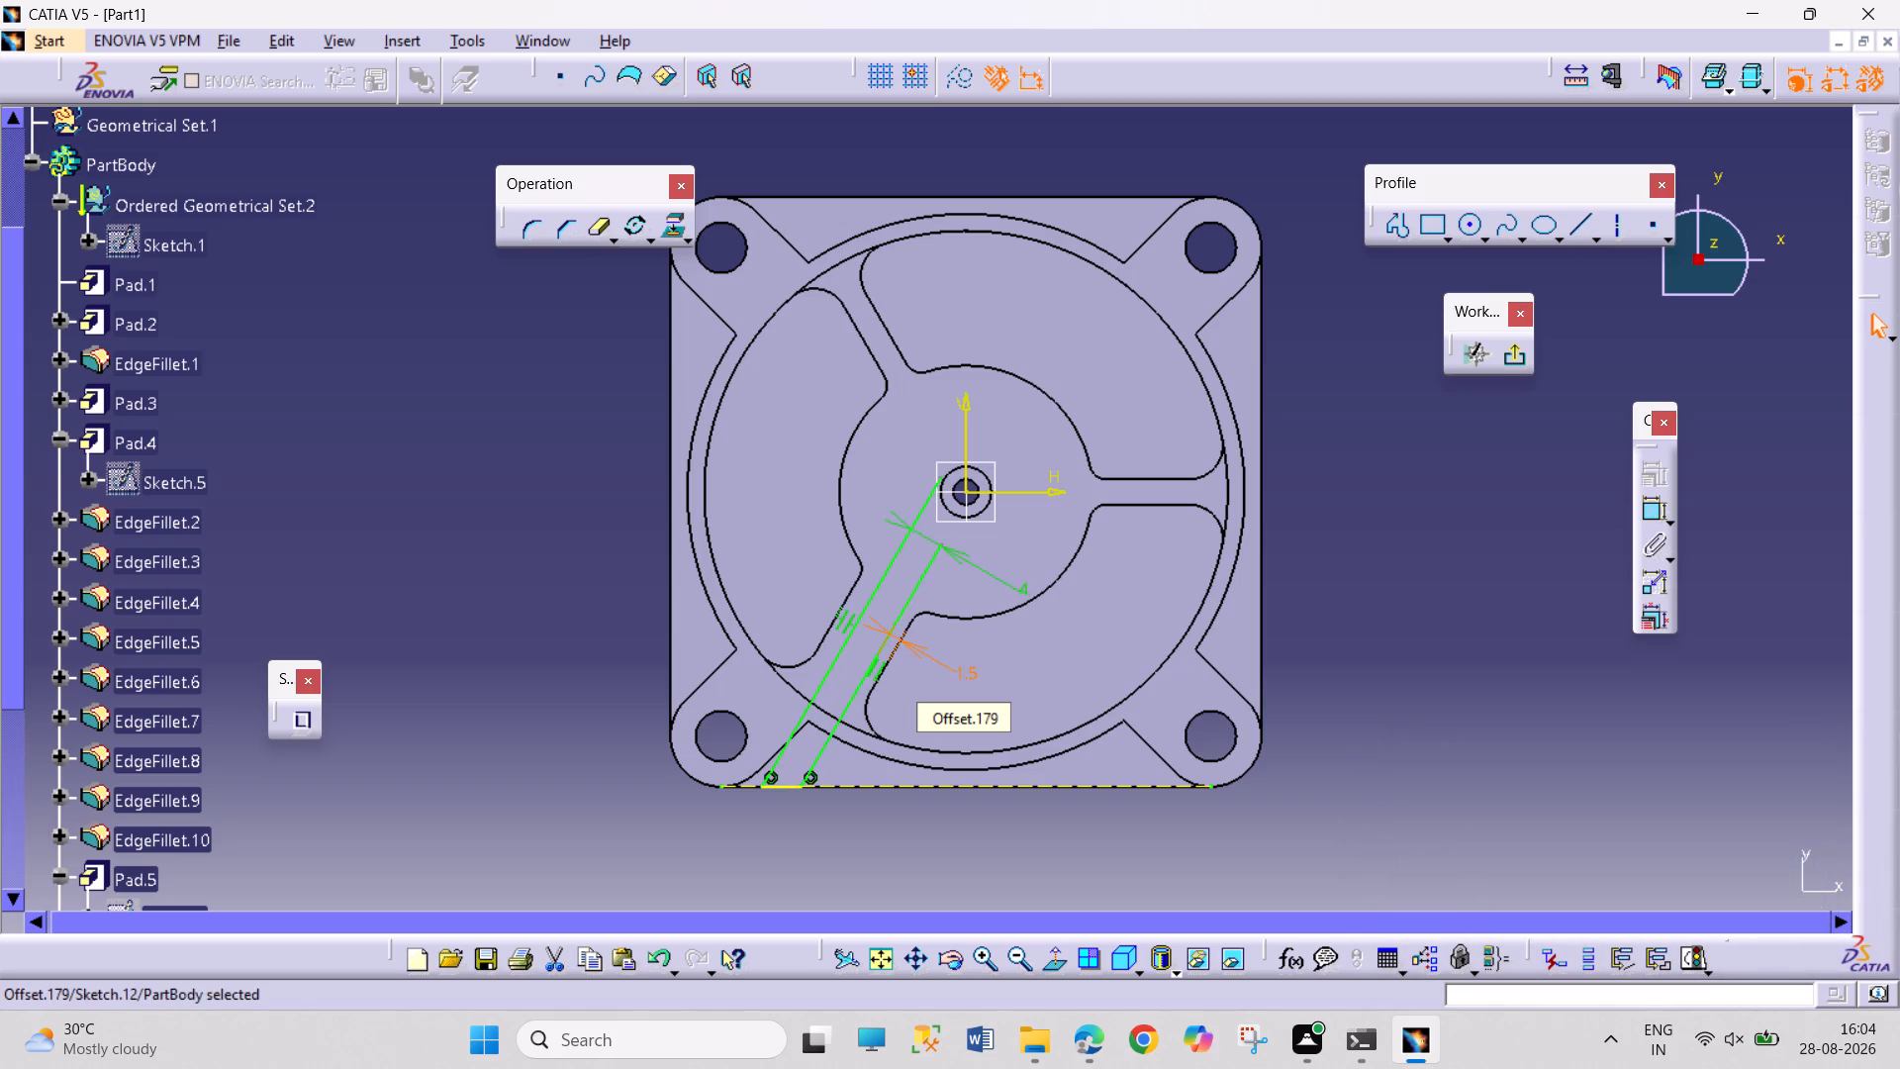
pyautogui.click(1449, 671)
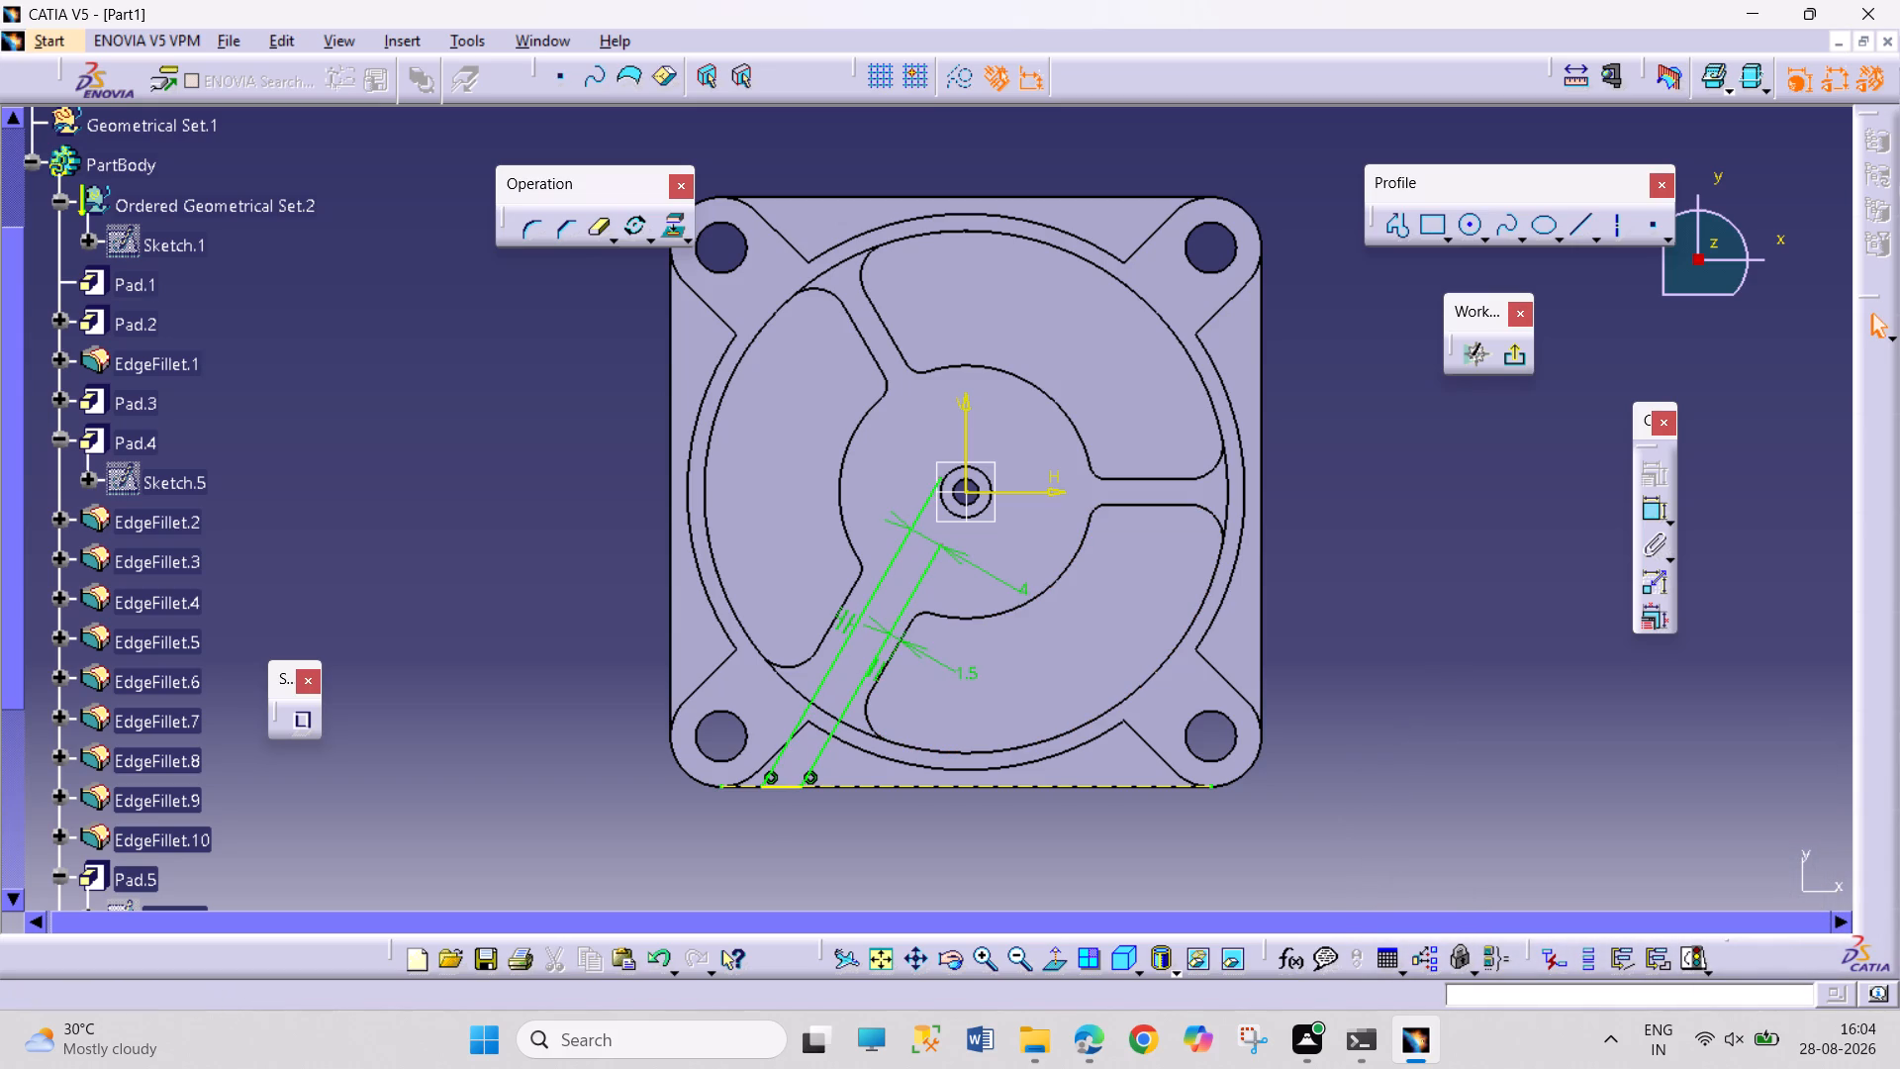
# Set the offset between the shorter line and the rib's adjacent edge to 1.2 mm.
pyautogui.doubleClick(970, 672)
pyautogui.write('1.')
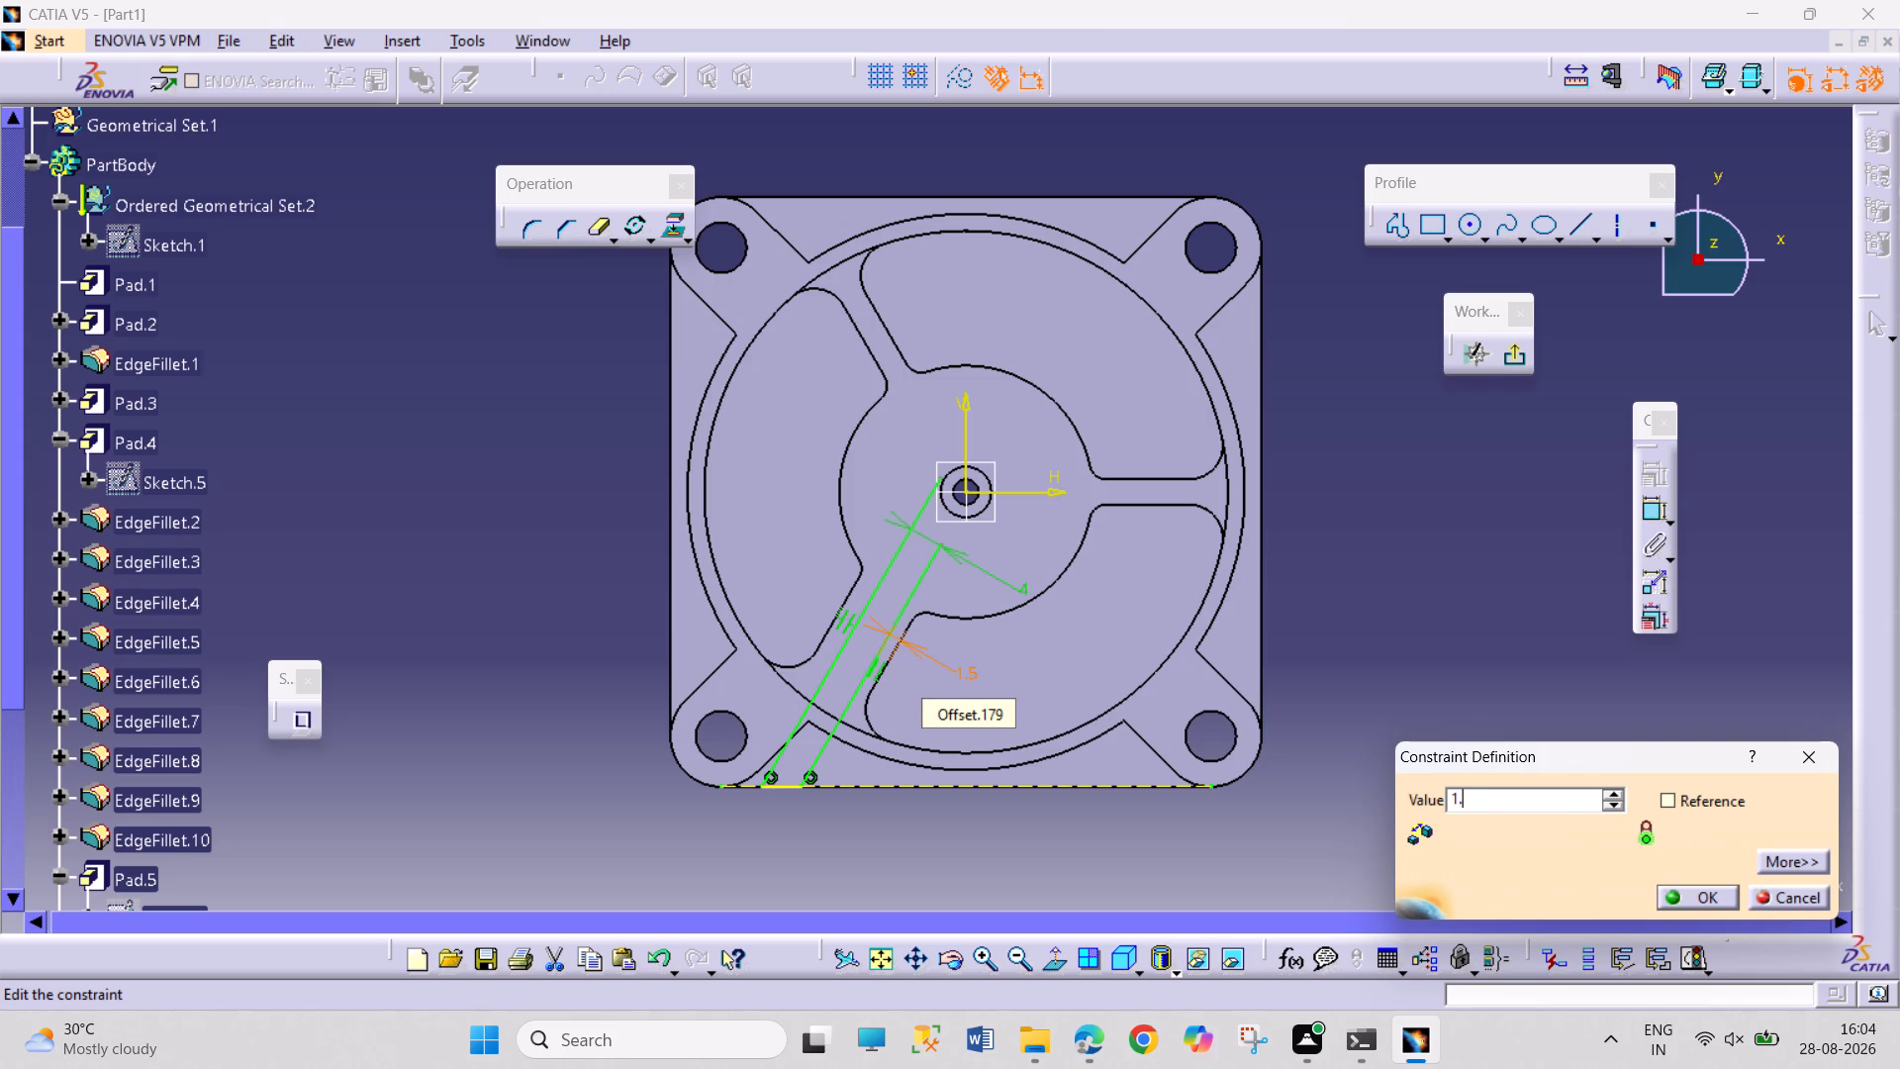
pyautogui.press('2')
pyautogui.press('Return')
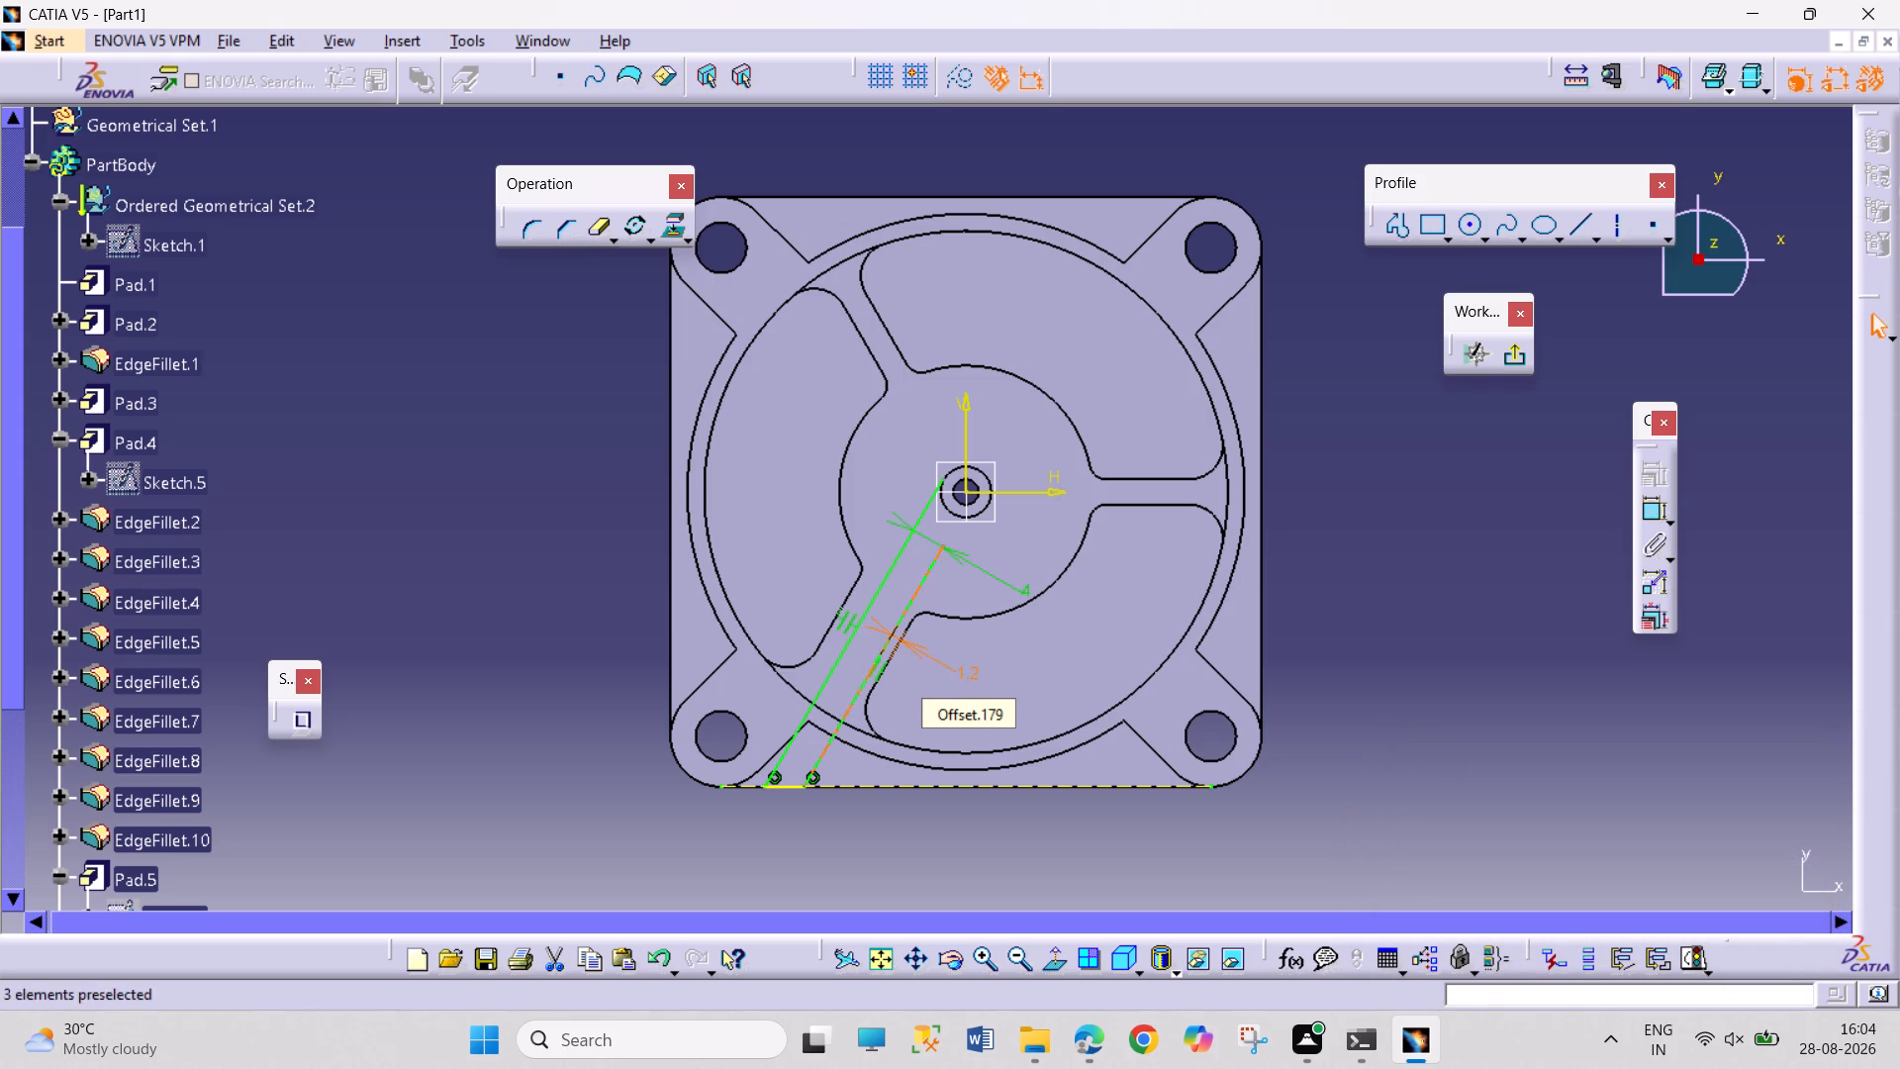
pyautogui.click(1401, 658)
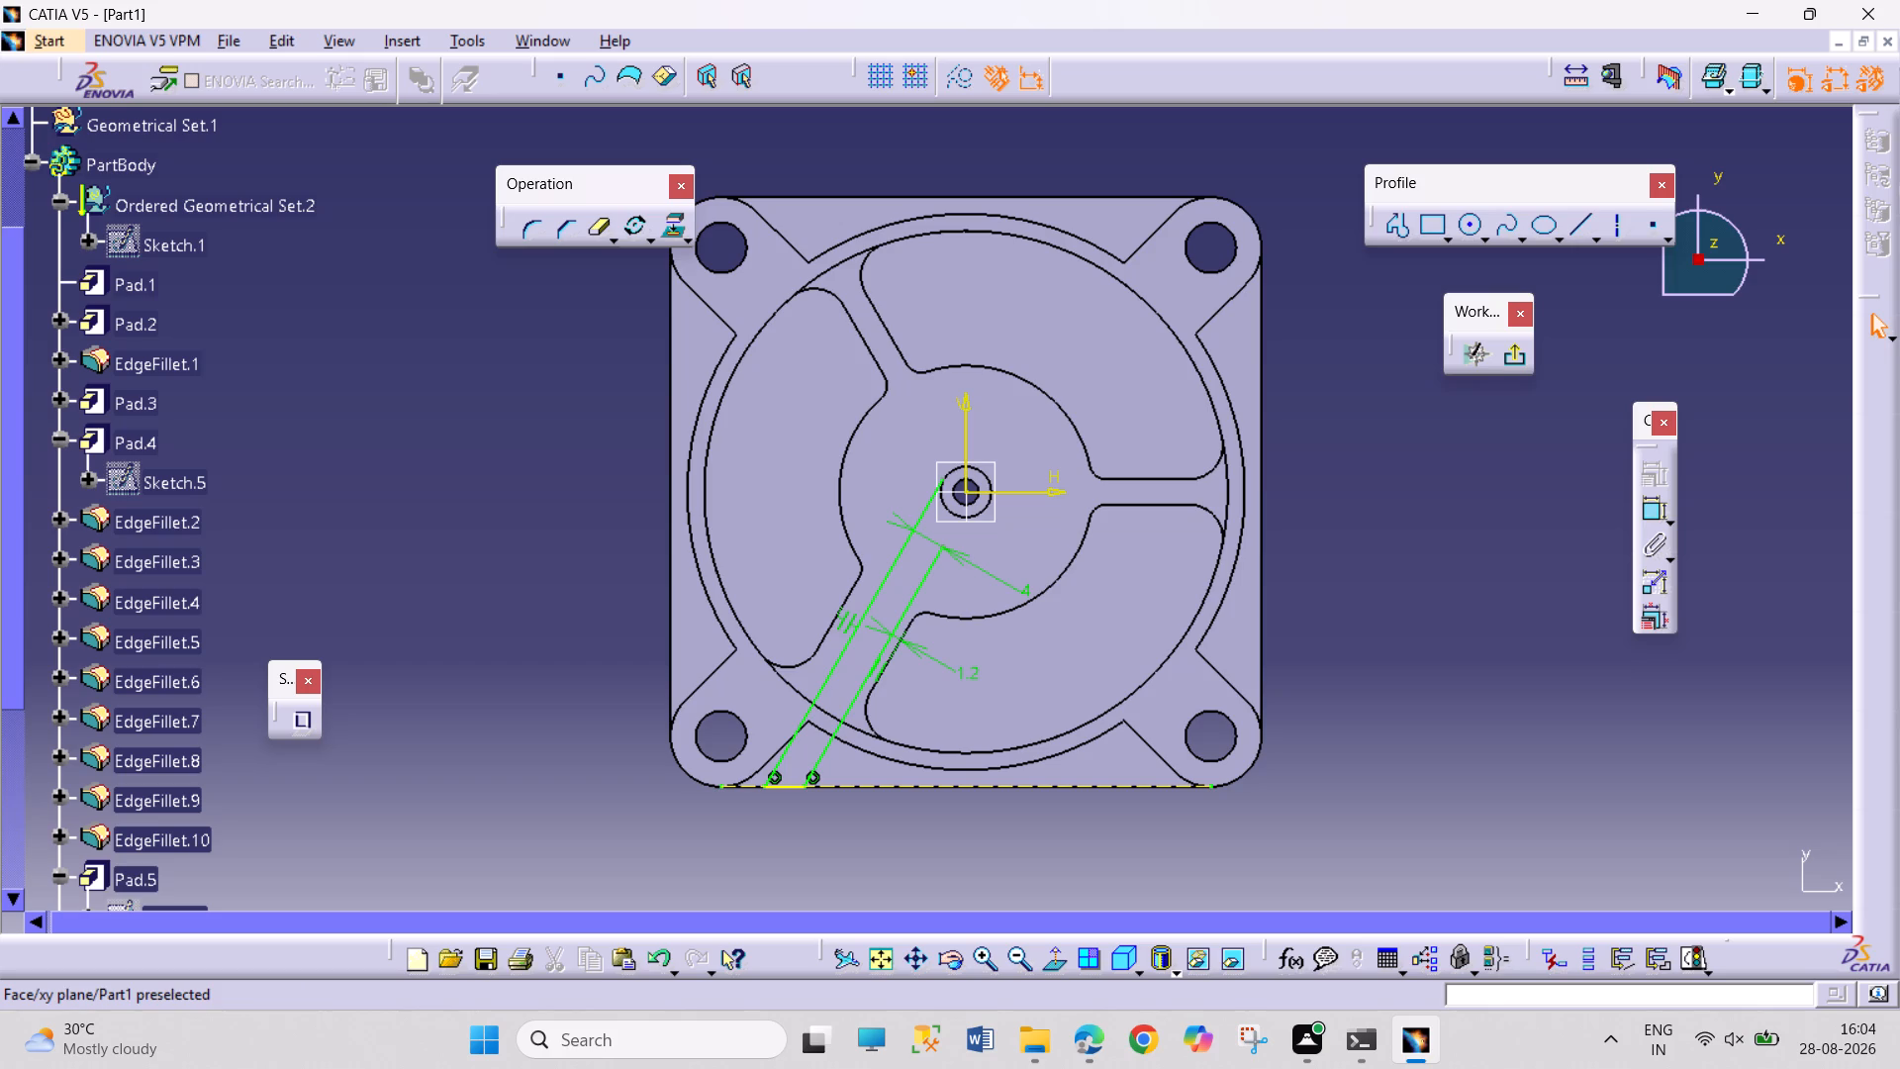
# Project the circular edge around the central hole into the sketch.
pyautogui.click(986, 505)
pyautogui.click(668, 229)
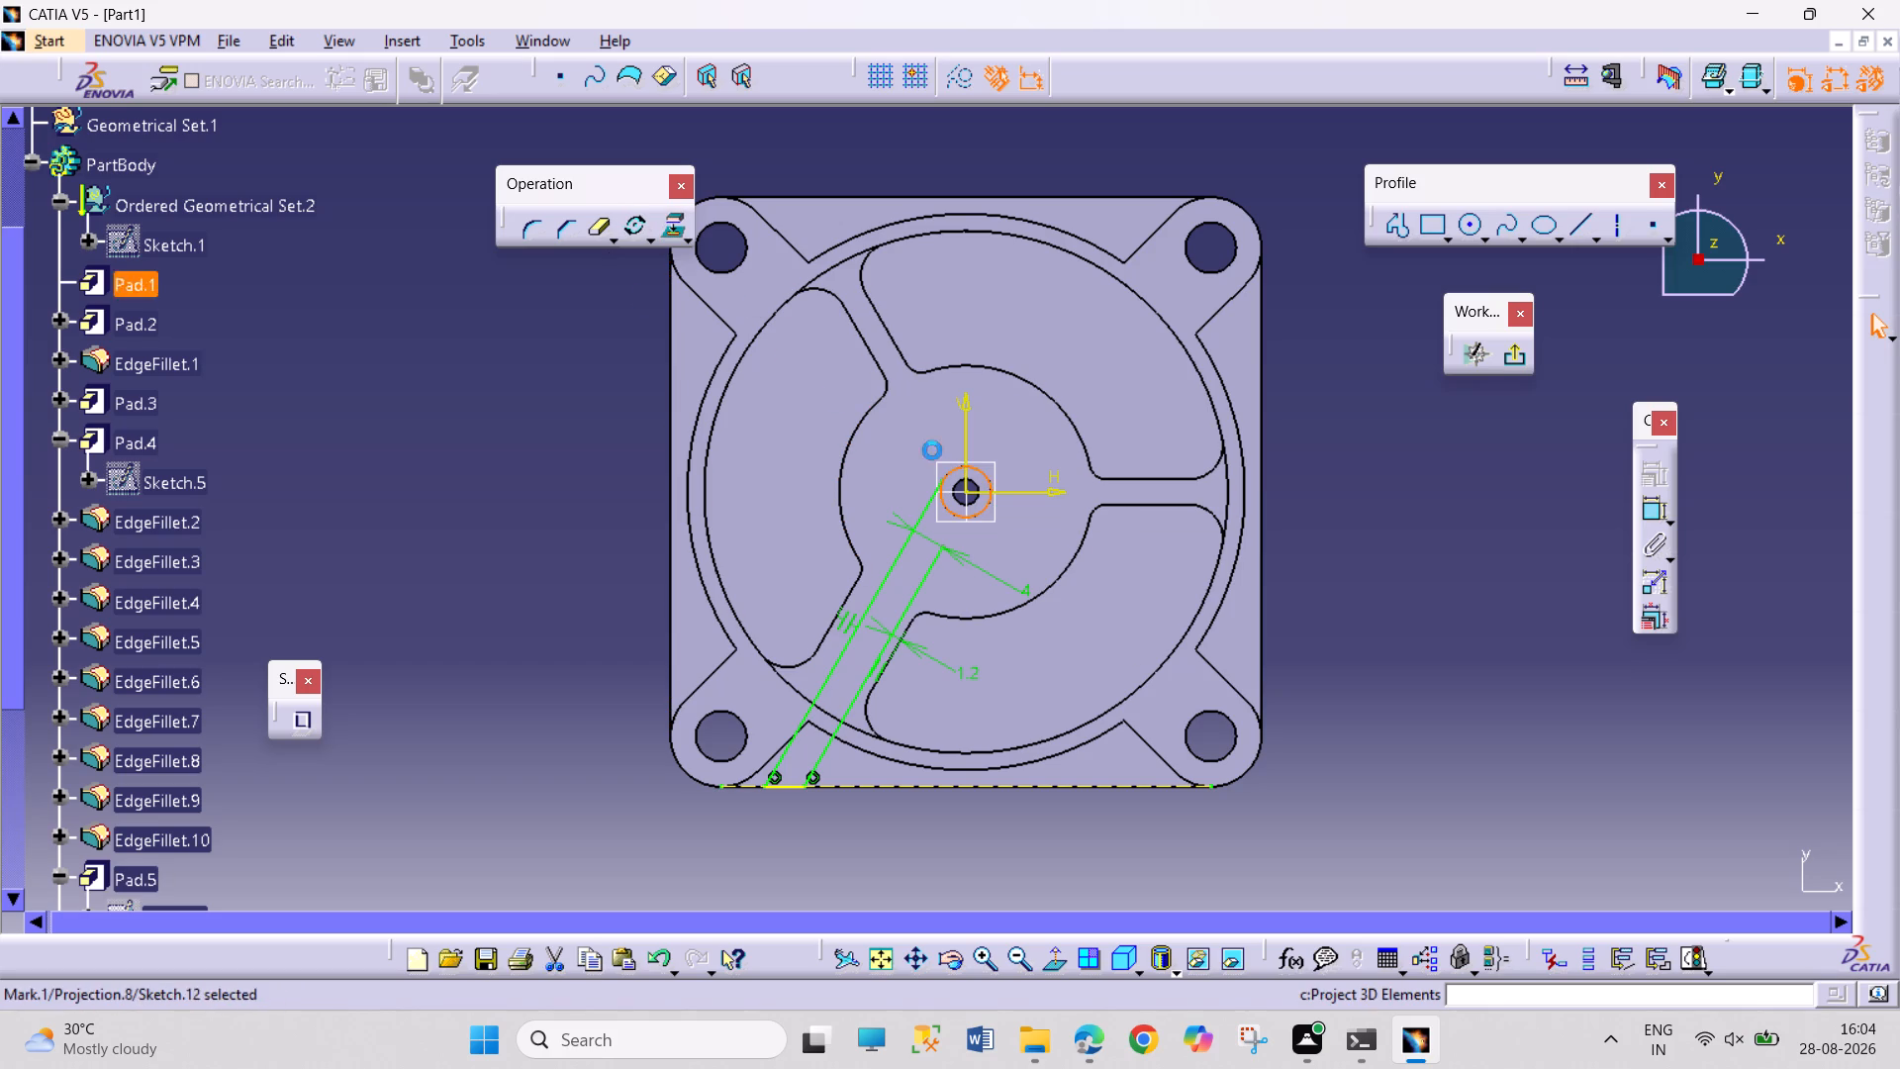
pyautogui.click(1422, 655)
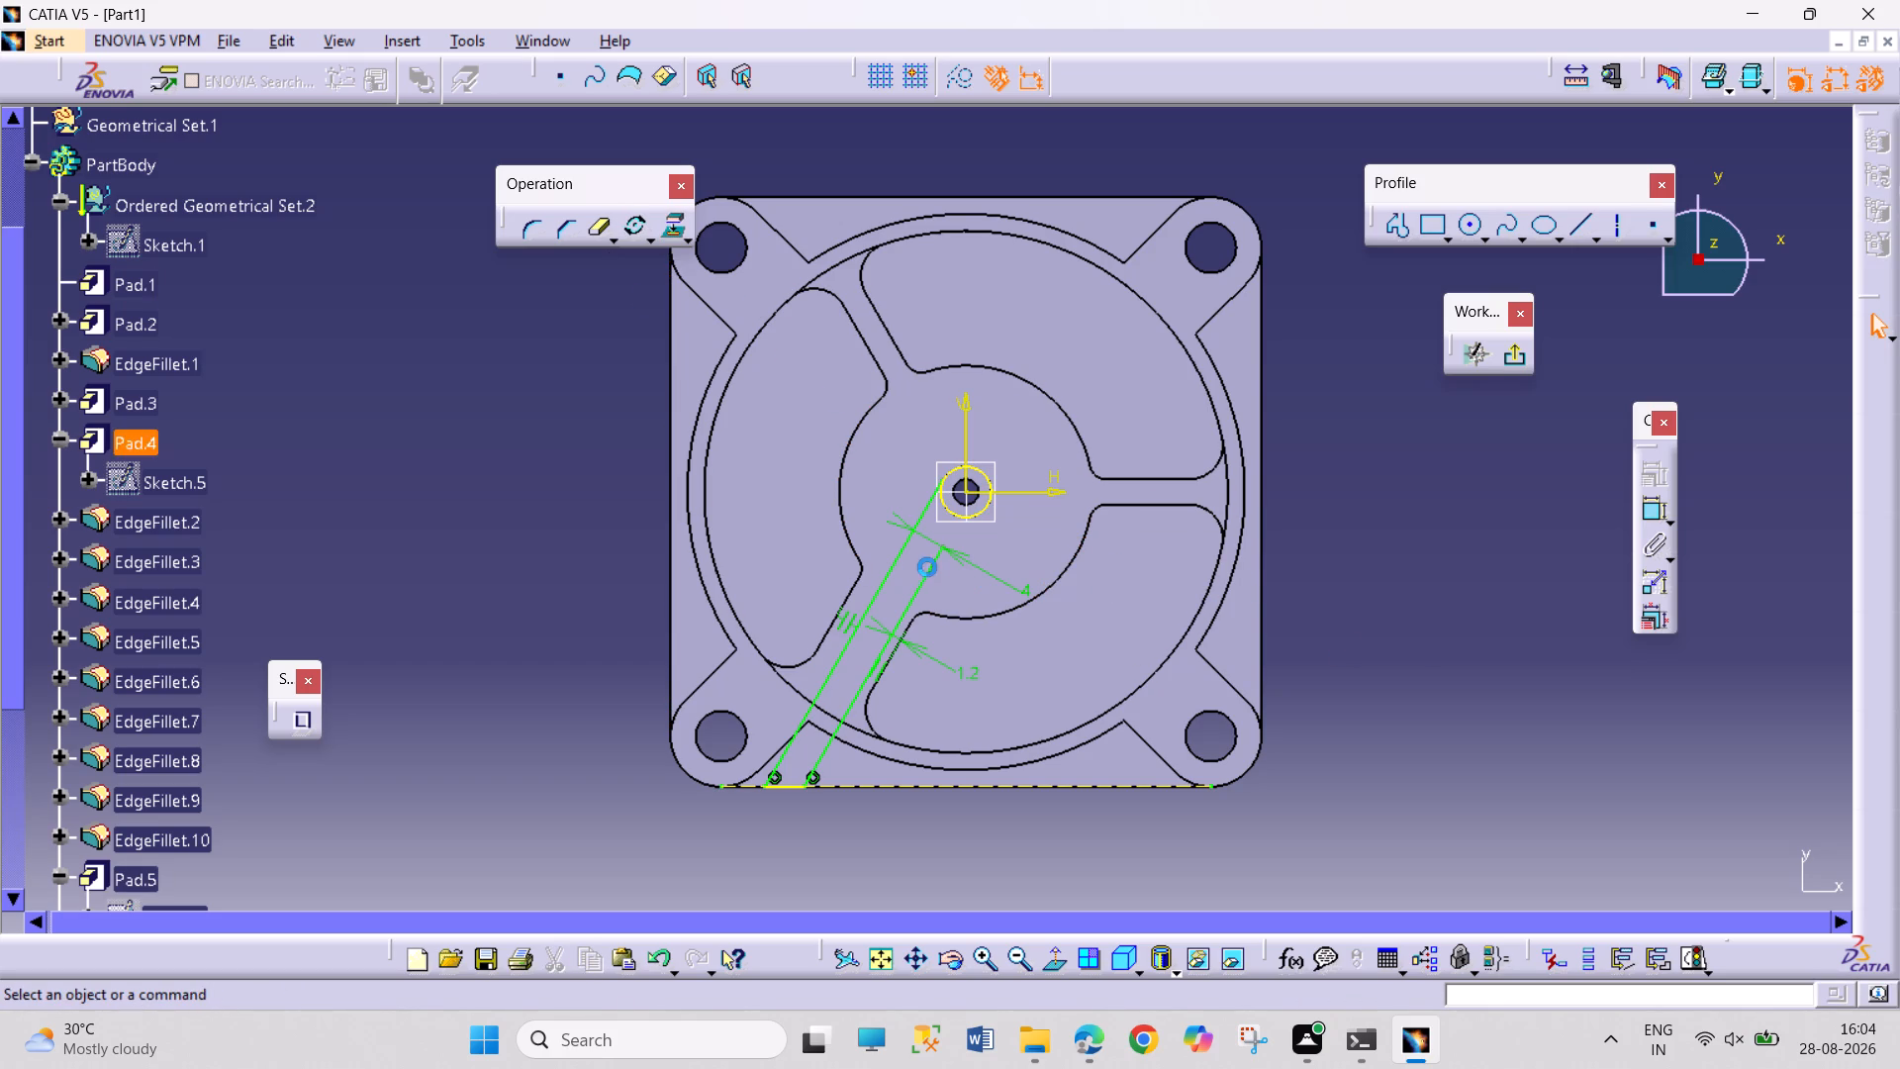
# Stretch the shorter line's inner end through the projected circle and past its far side.
pyautogui.moveTo(945, 546); pyautogui.dragTo(1012, 446)
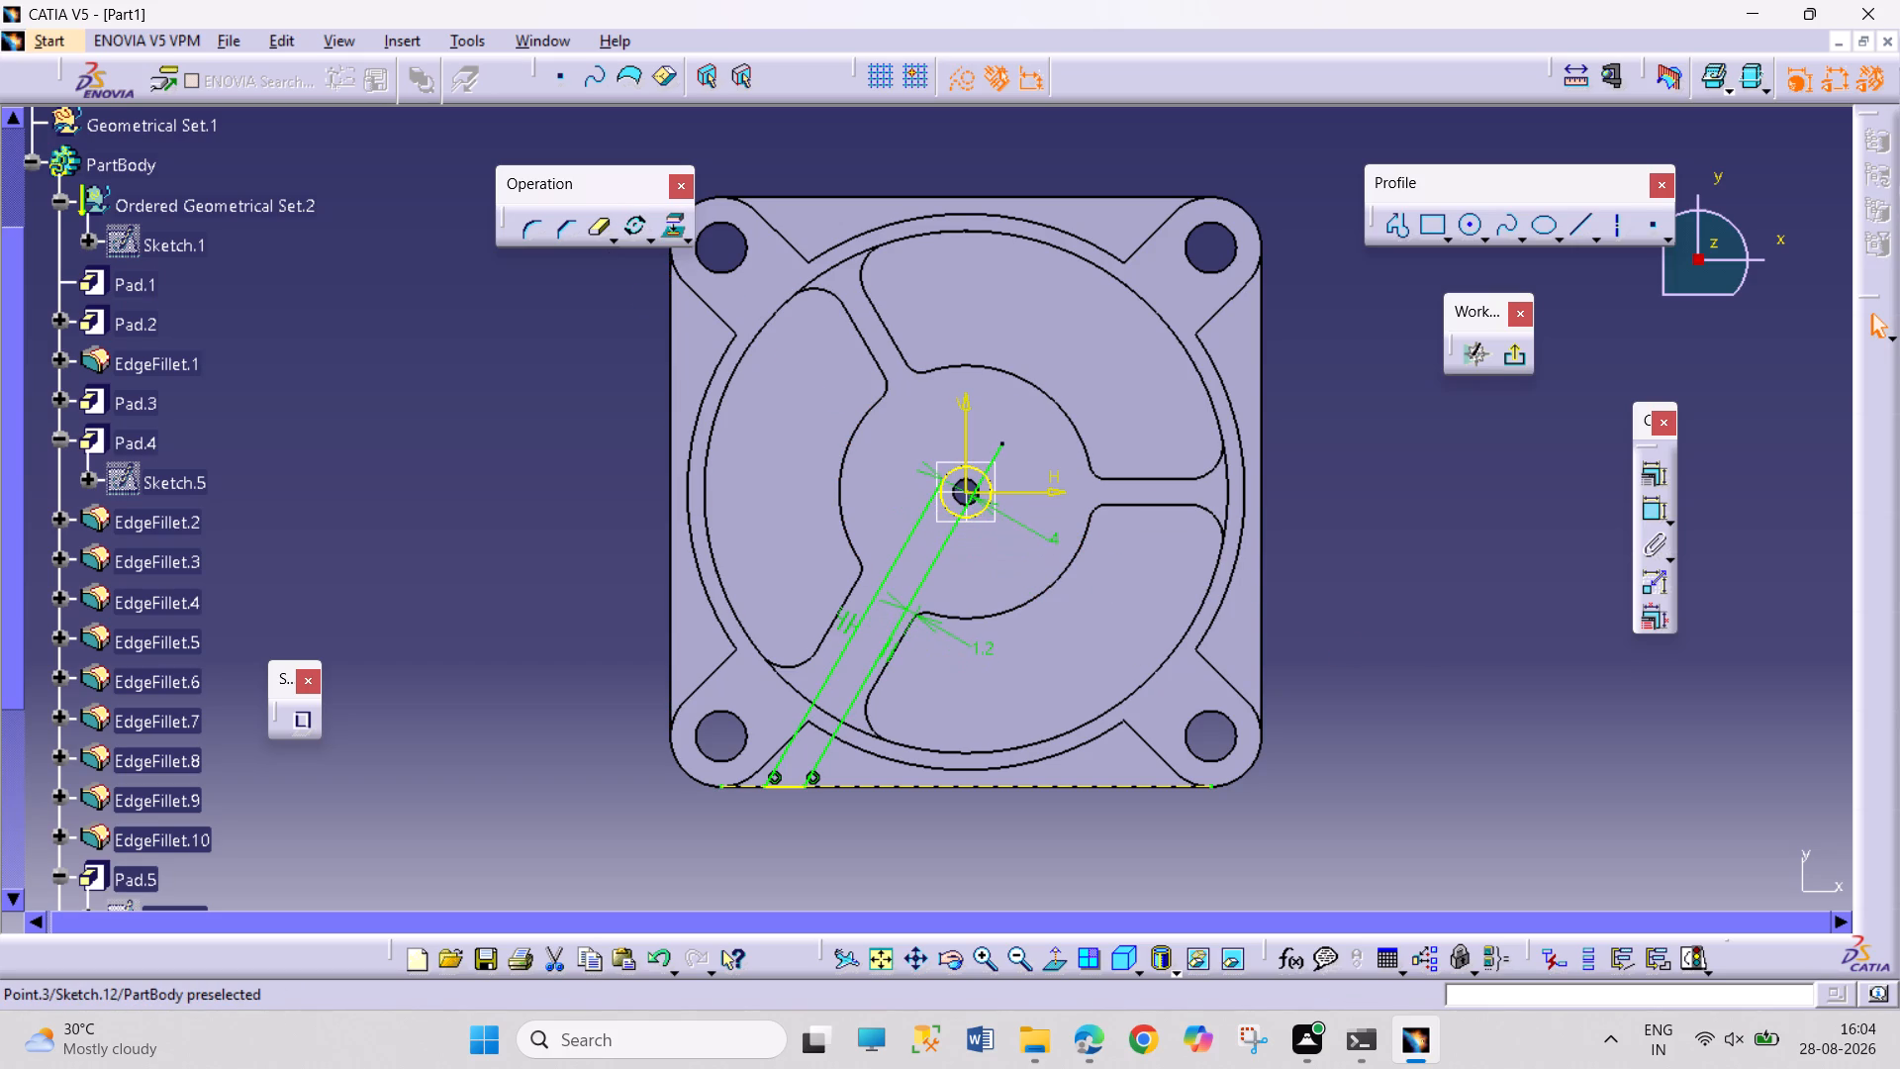
pyautogui.moveTo(1012, 446); pyautogui.dragTo(1012, 445)
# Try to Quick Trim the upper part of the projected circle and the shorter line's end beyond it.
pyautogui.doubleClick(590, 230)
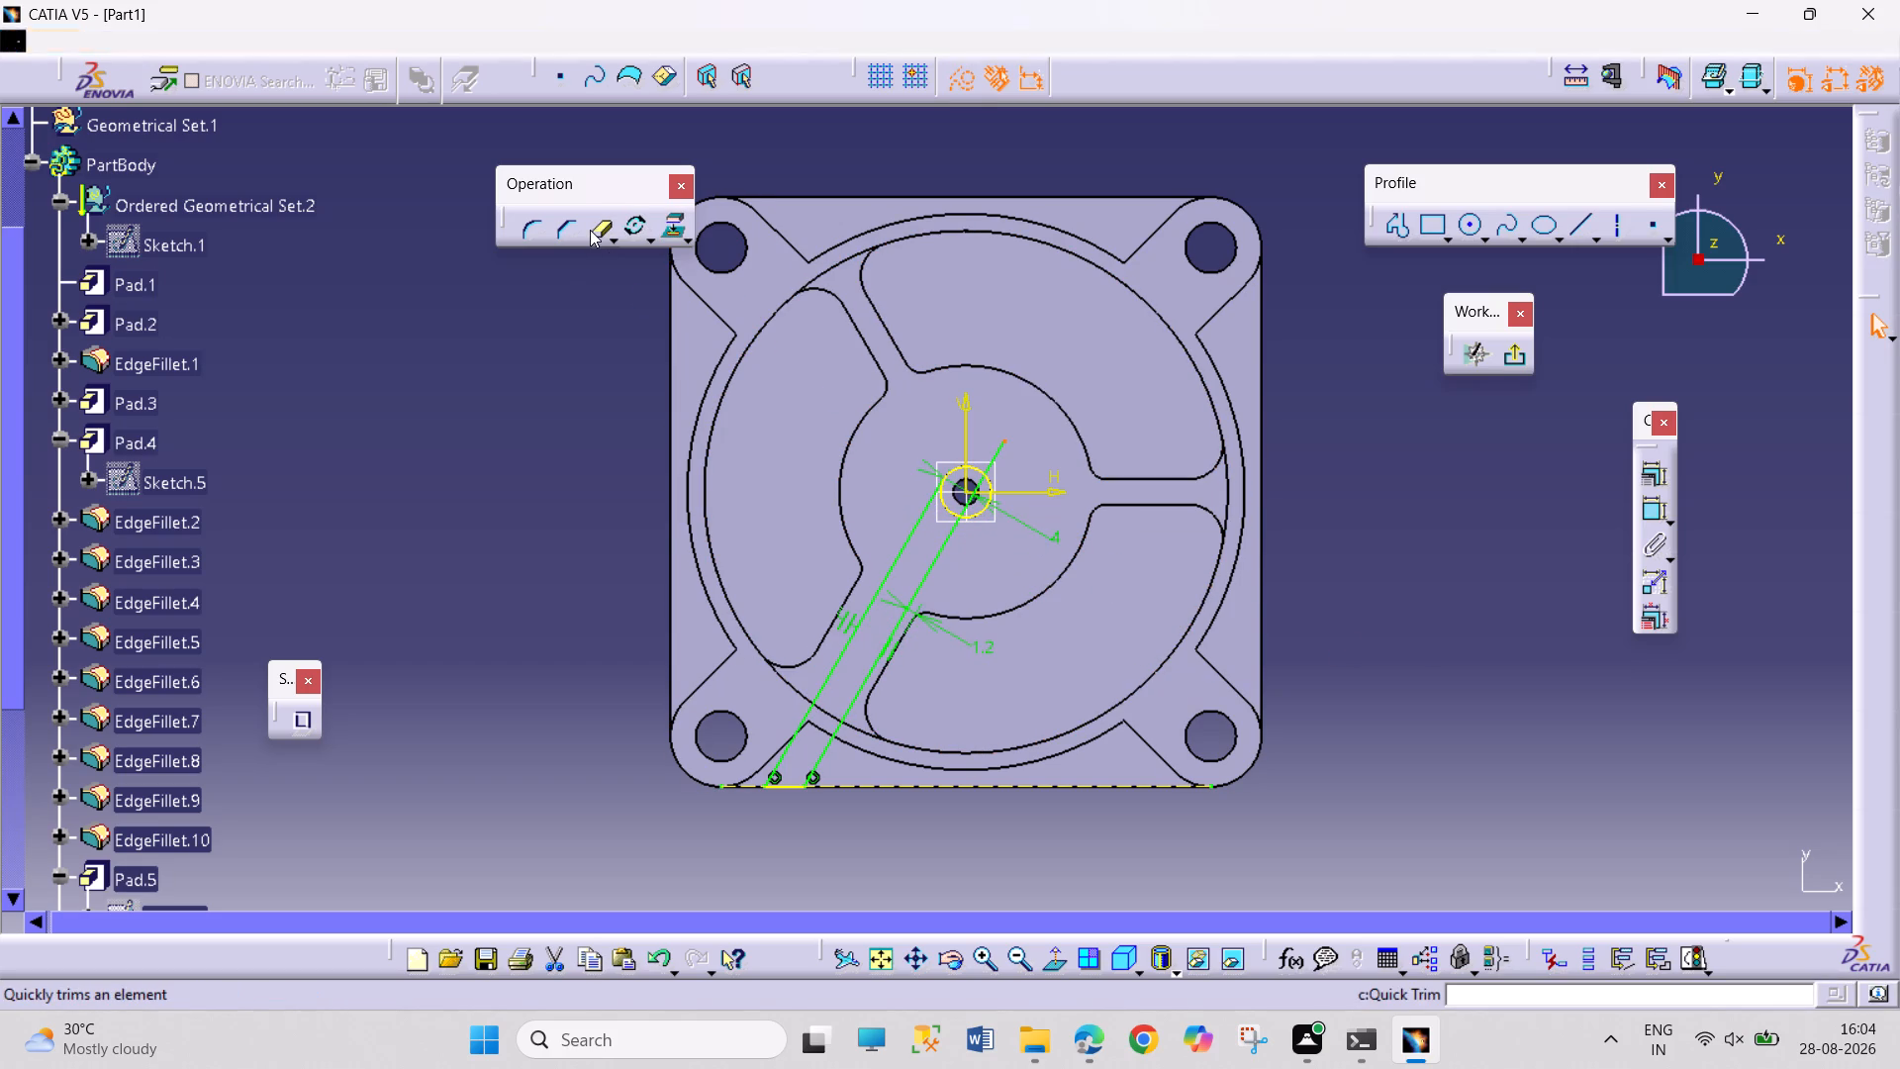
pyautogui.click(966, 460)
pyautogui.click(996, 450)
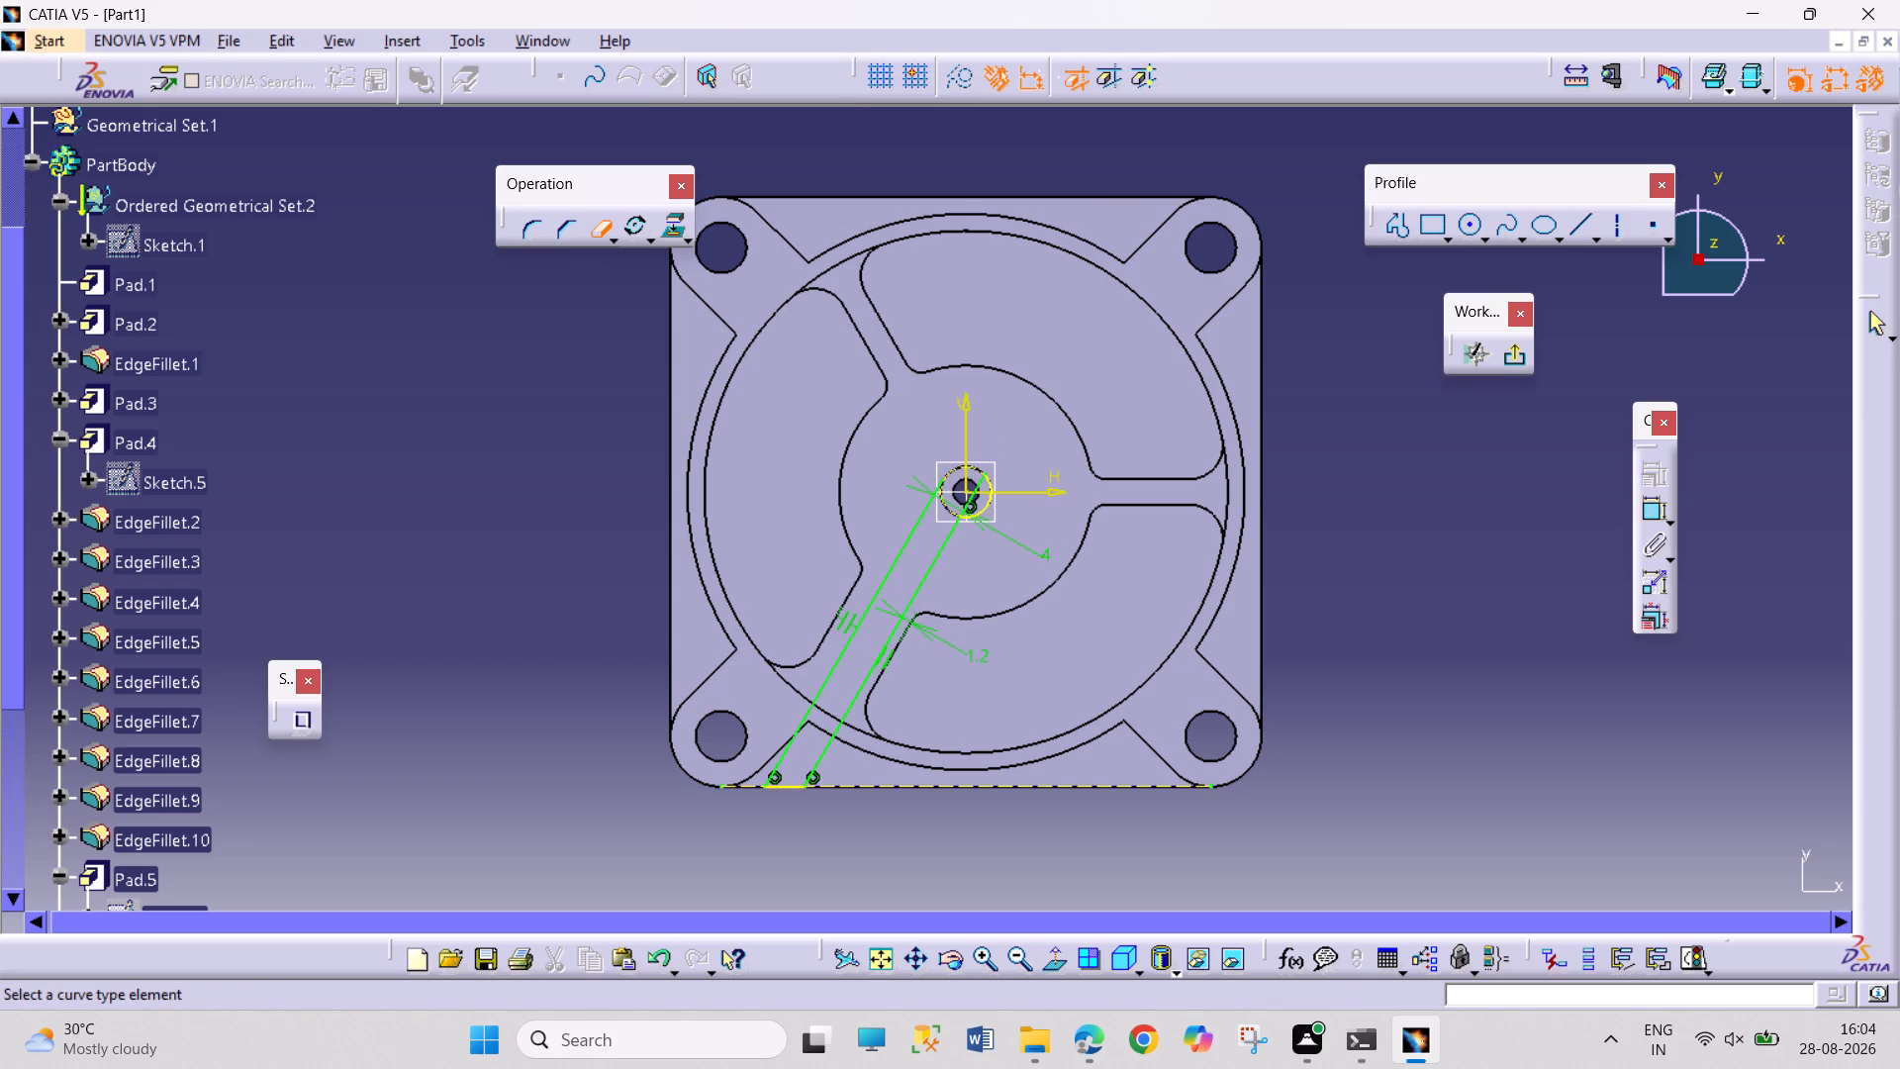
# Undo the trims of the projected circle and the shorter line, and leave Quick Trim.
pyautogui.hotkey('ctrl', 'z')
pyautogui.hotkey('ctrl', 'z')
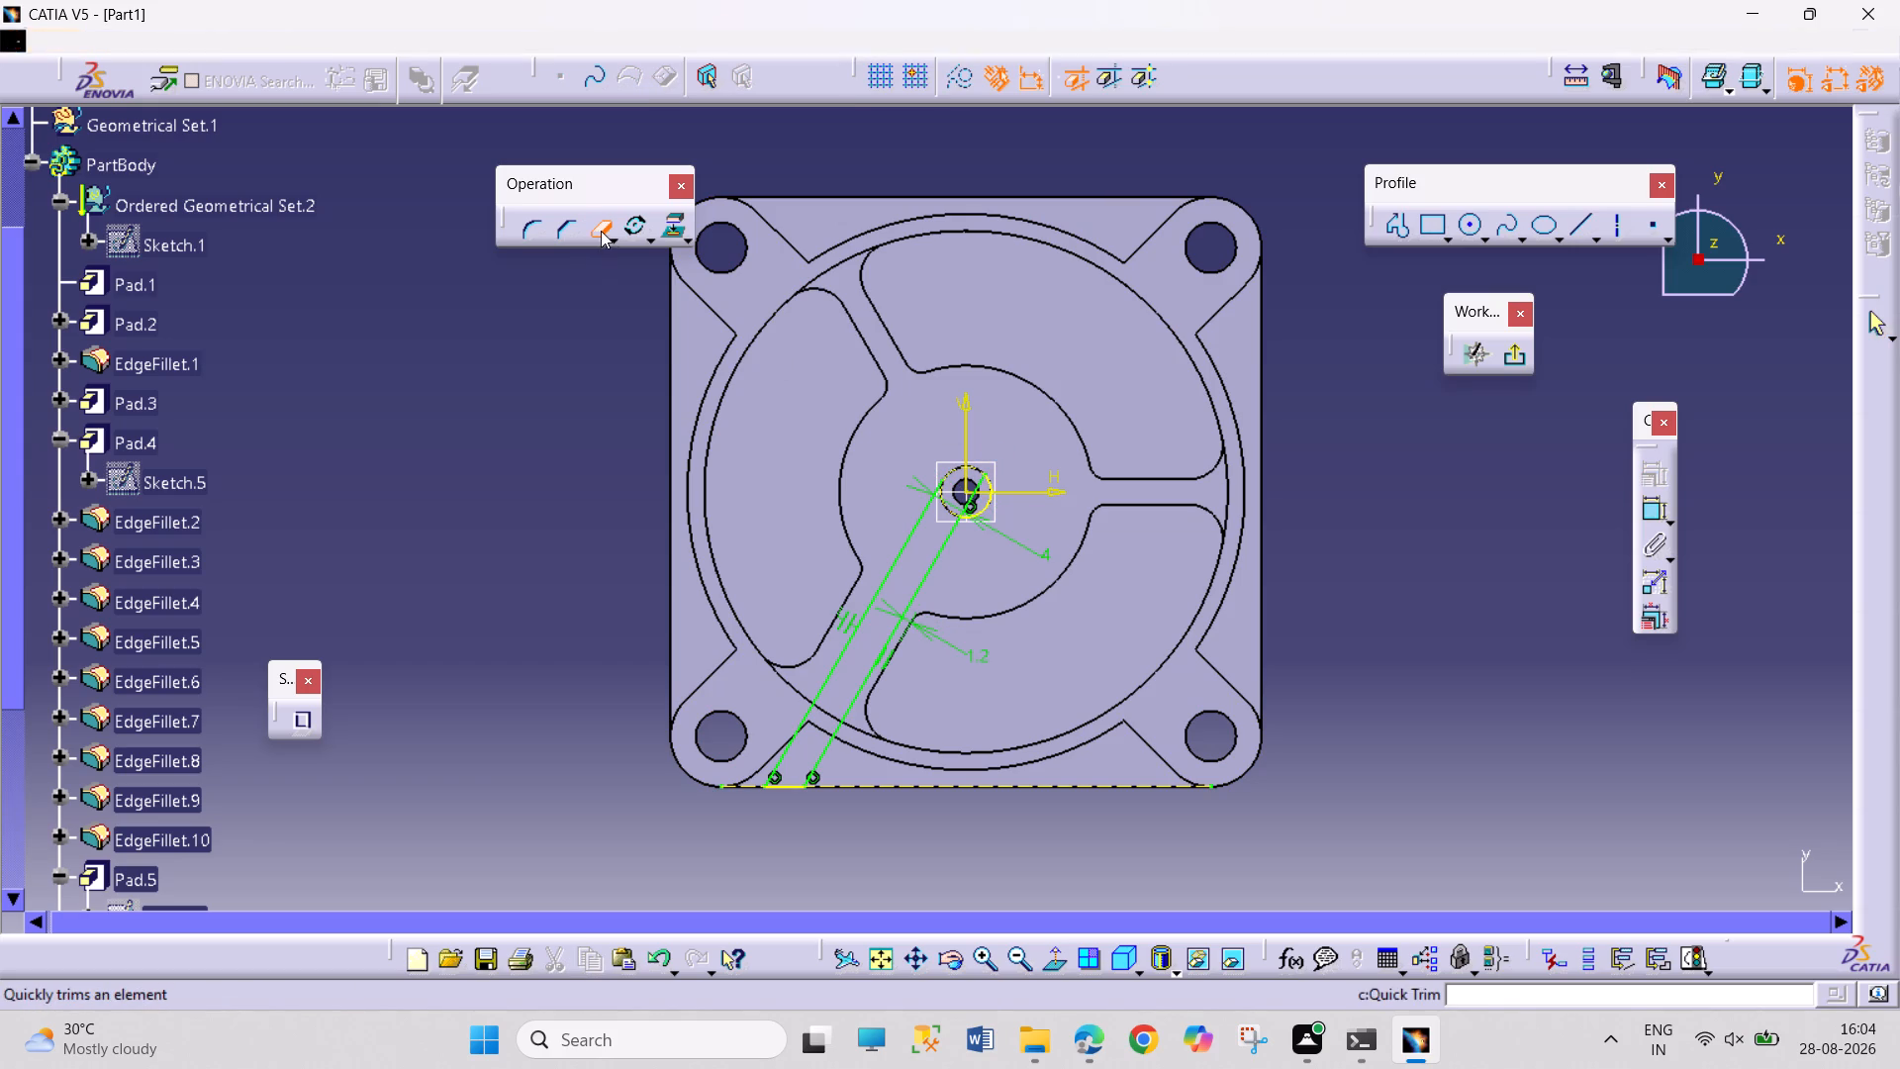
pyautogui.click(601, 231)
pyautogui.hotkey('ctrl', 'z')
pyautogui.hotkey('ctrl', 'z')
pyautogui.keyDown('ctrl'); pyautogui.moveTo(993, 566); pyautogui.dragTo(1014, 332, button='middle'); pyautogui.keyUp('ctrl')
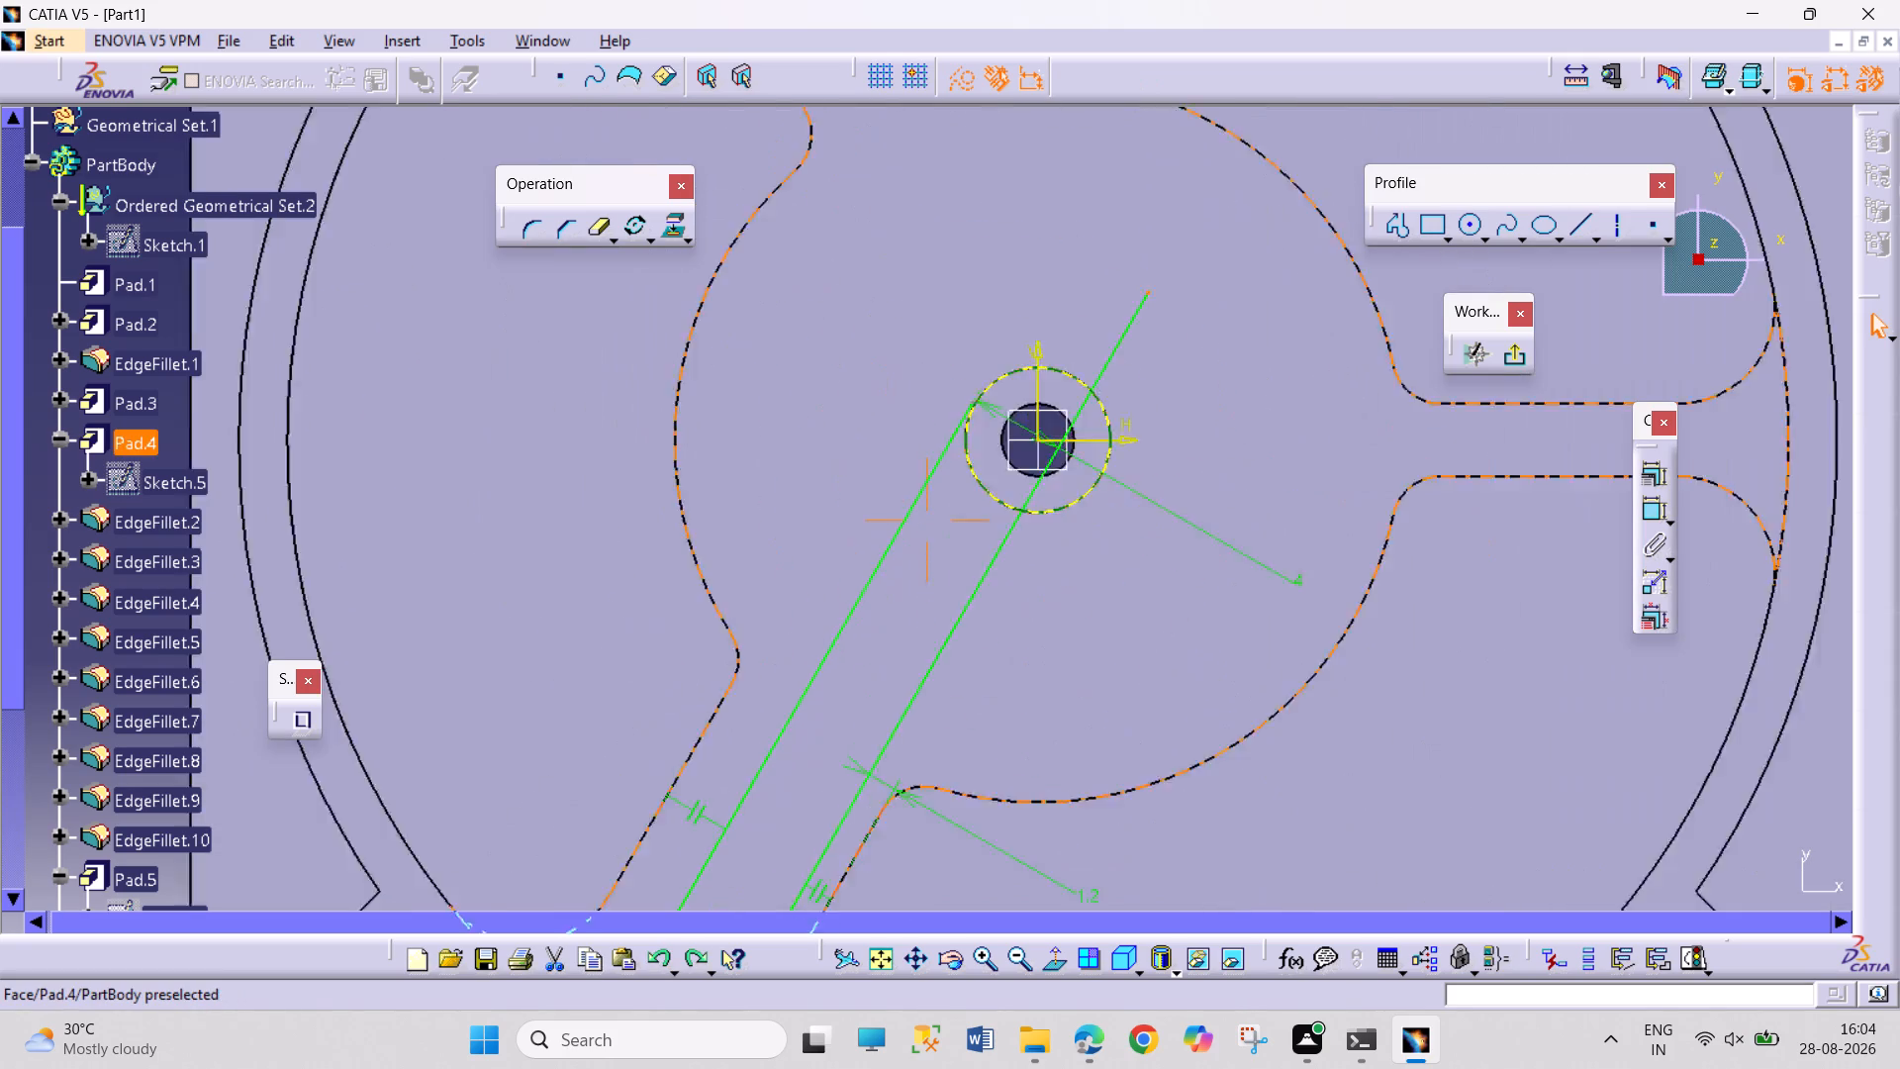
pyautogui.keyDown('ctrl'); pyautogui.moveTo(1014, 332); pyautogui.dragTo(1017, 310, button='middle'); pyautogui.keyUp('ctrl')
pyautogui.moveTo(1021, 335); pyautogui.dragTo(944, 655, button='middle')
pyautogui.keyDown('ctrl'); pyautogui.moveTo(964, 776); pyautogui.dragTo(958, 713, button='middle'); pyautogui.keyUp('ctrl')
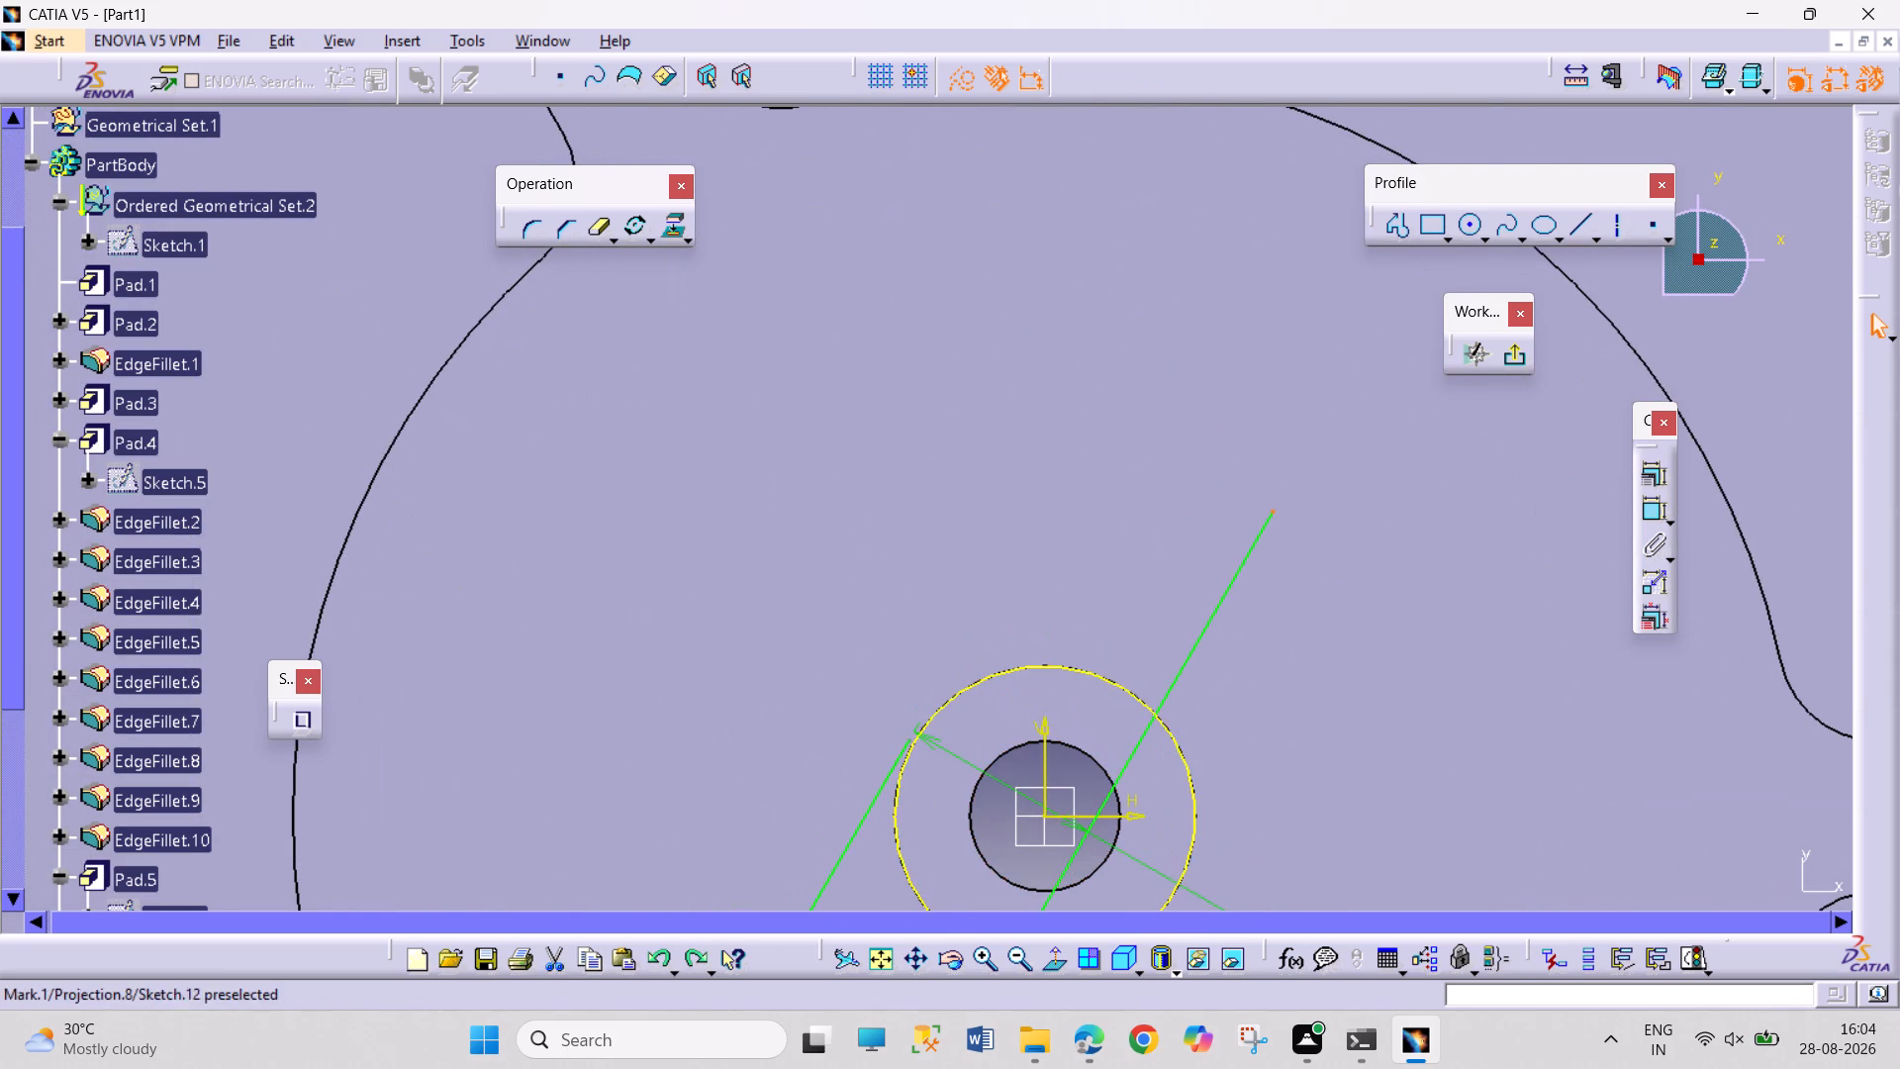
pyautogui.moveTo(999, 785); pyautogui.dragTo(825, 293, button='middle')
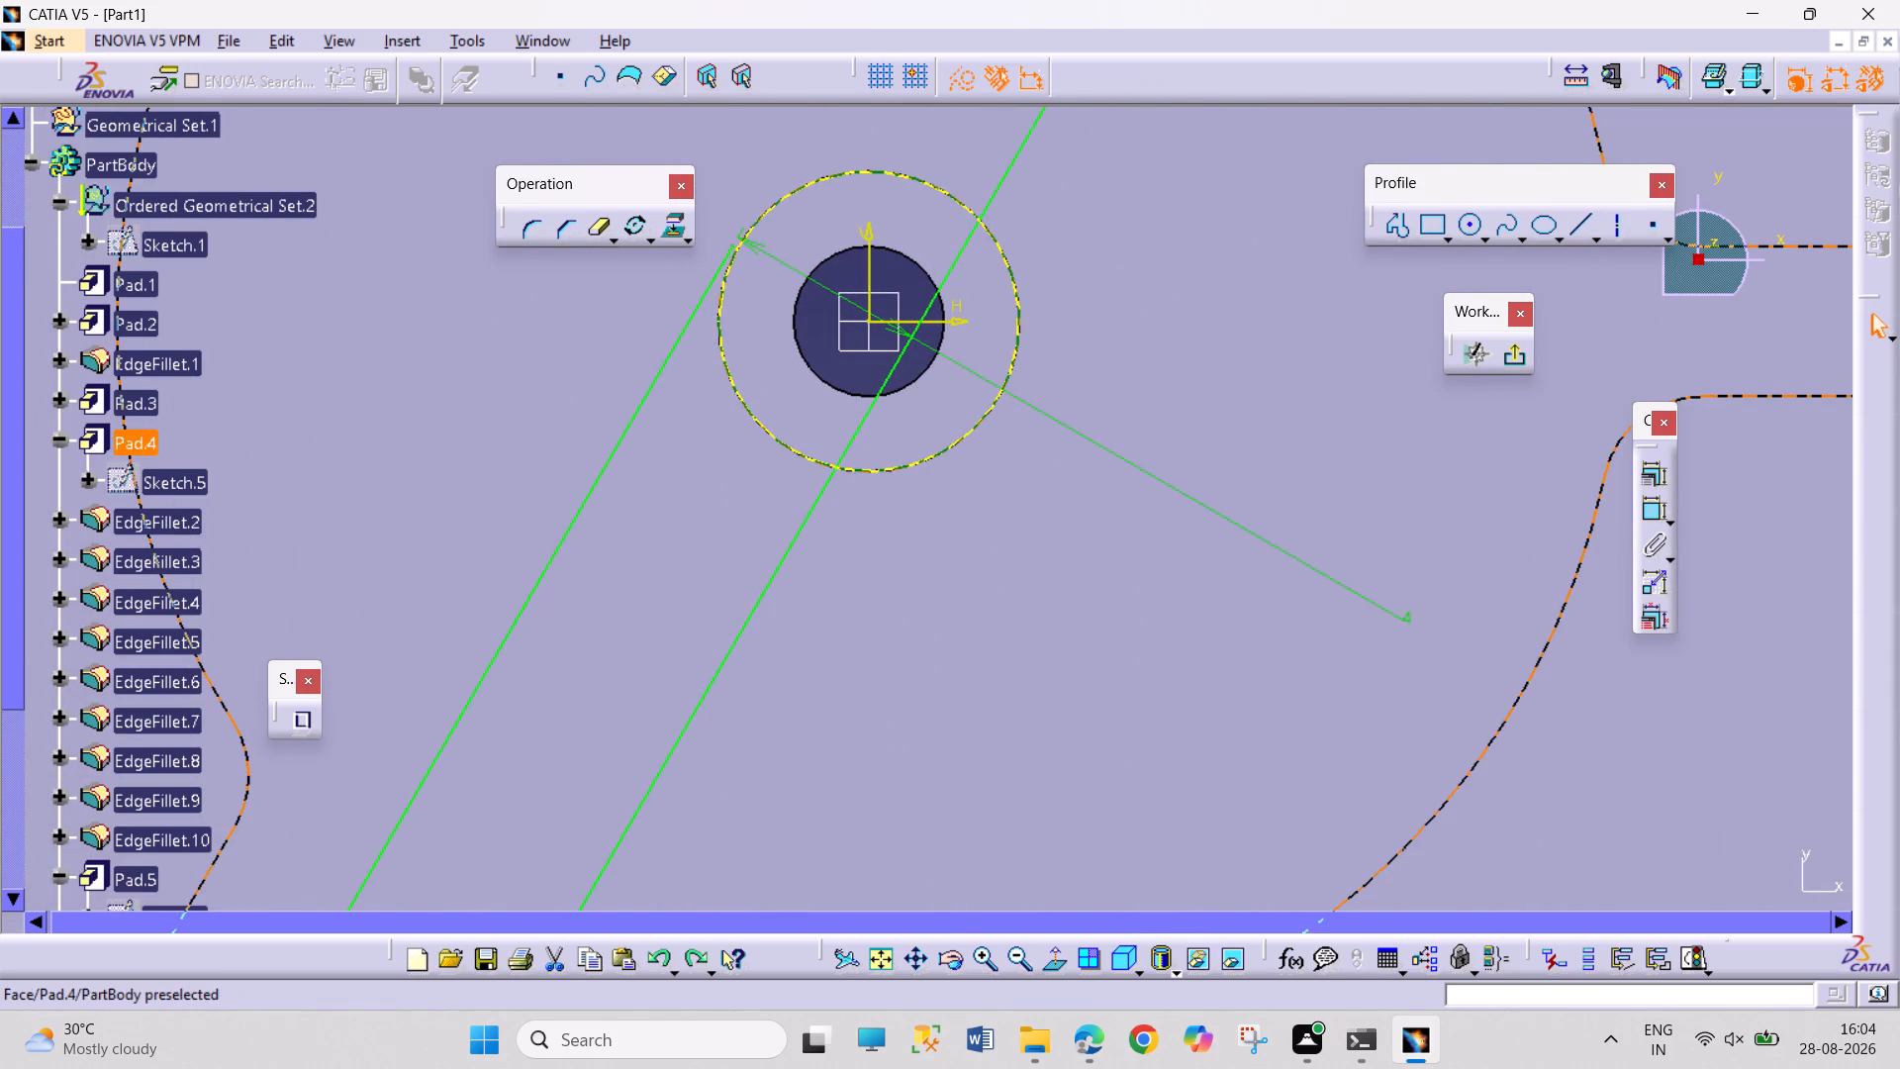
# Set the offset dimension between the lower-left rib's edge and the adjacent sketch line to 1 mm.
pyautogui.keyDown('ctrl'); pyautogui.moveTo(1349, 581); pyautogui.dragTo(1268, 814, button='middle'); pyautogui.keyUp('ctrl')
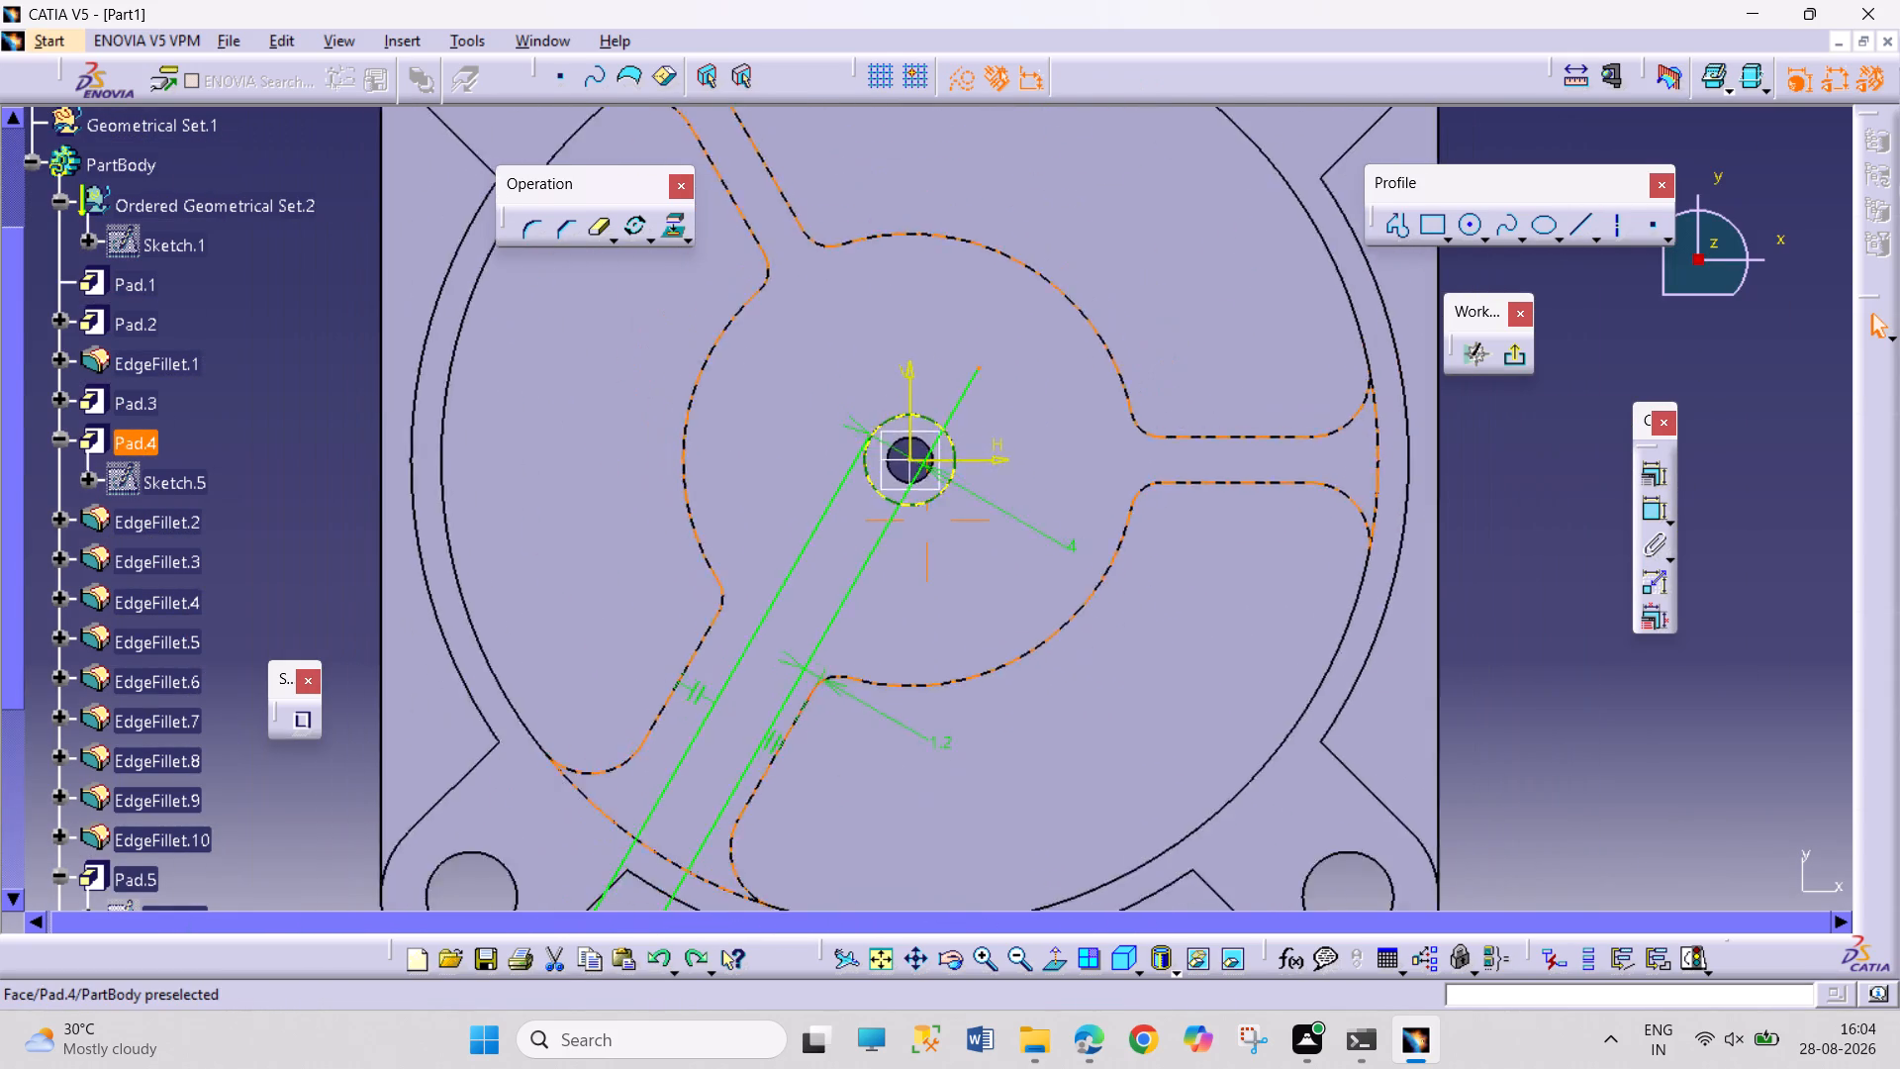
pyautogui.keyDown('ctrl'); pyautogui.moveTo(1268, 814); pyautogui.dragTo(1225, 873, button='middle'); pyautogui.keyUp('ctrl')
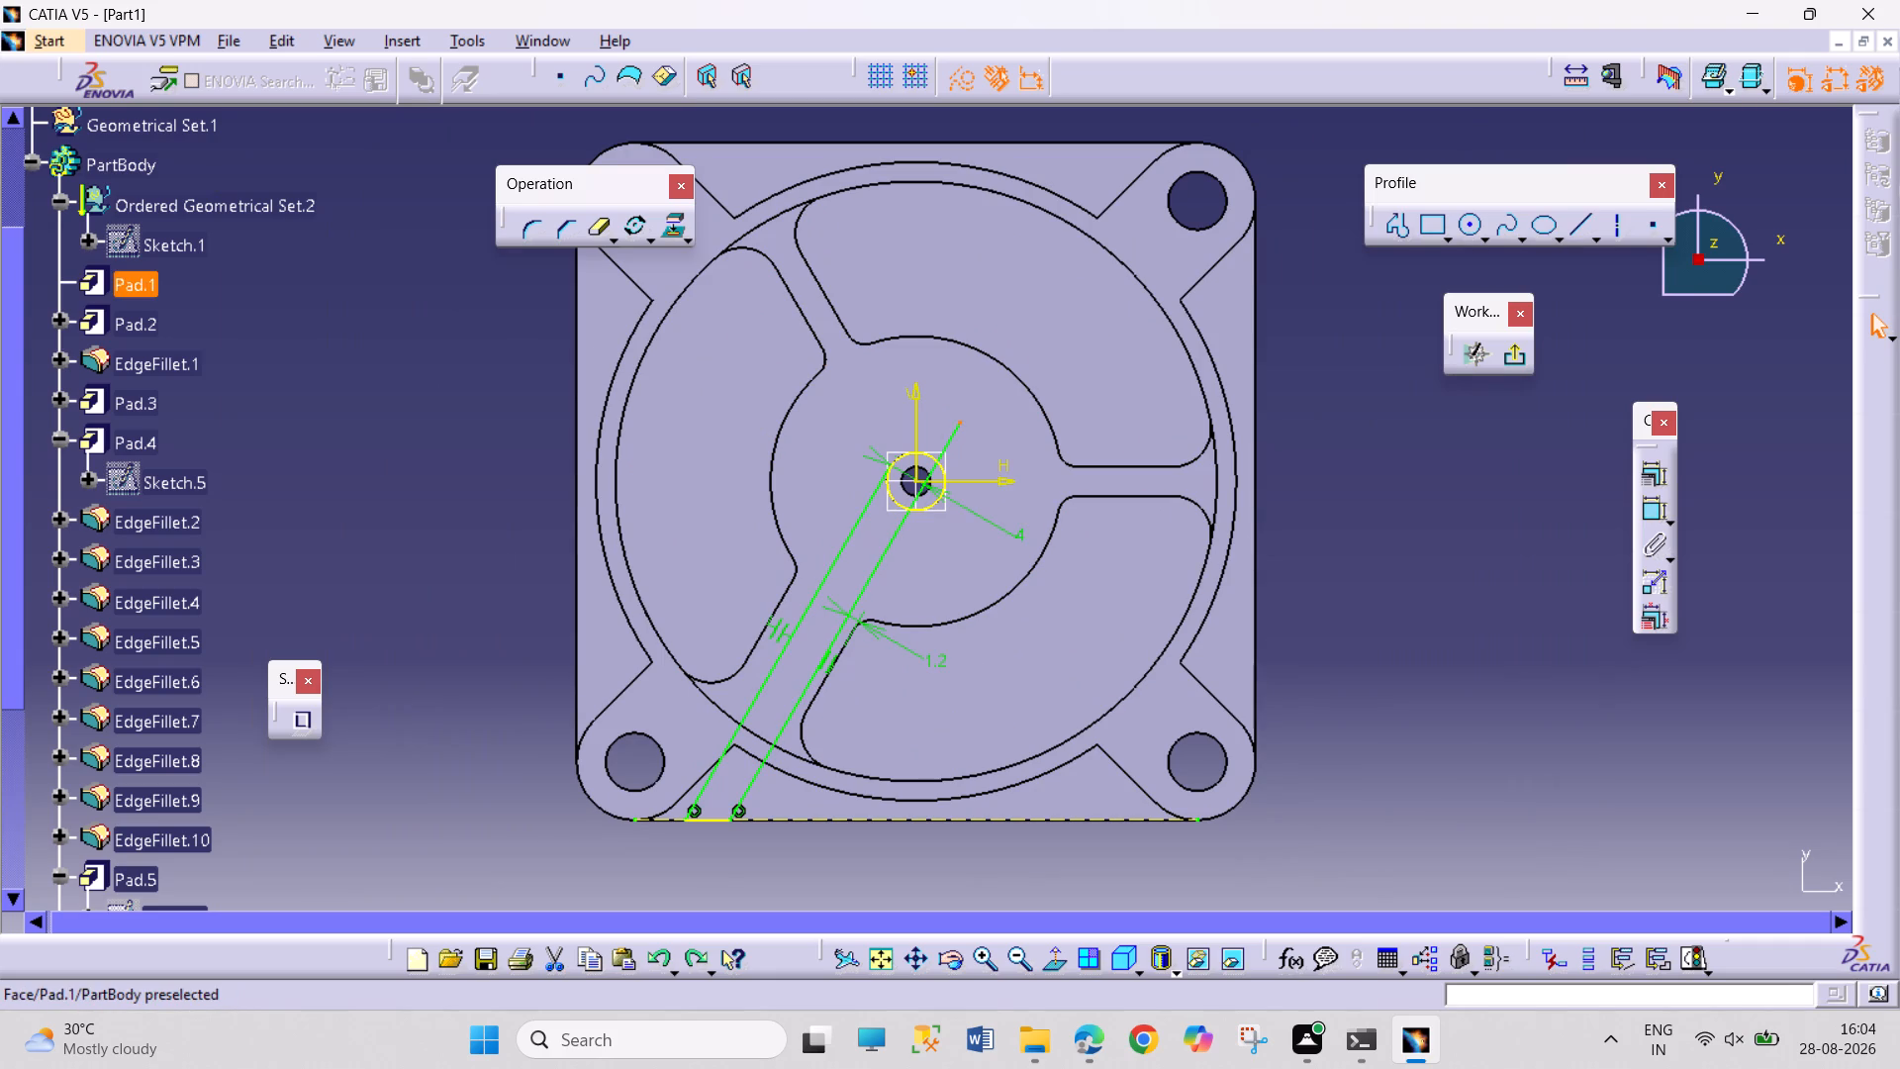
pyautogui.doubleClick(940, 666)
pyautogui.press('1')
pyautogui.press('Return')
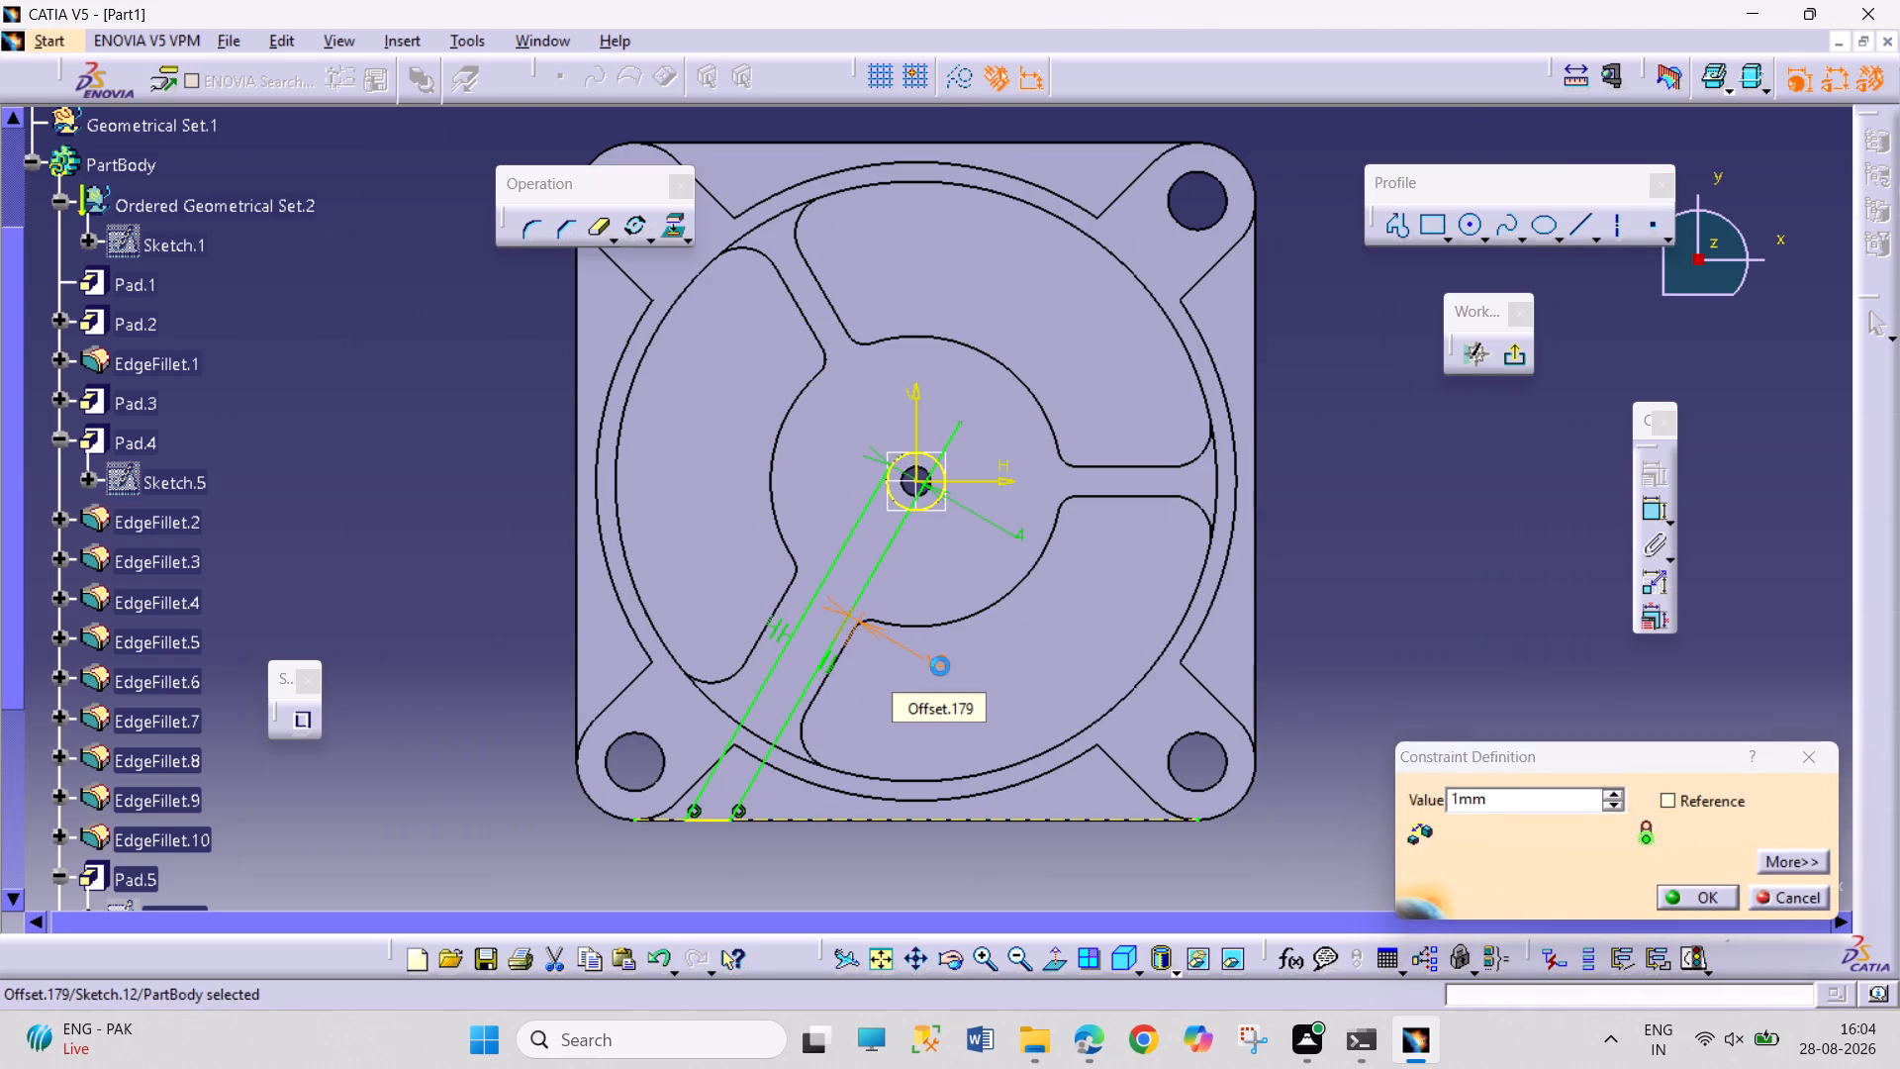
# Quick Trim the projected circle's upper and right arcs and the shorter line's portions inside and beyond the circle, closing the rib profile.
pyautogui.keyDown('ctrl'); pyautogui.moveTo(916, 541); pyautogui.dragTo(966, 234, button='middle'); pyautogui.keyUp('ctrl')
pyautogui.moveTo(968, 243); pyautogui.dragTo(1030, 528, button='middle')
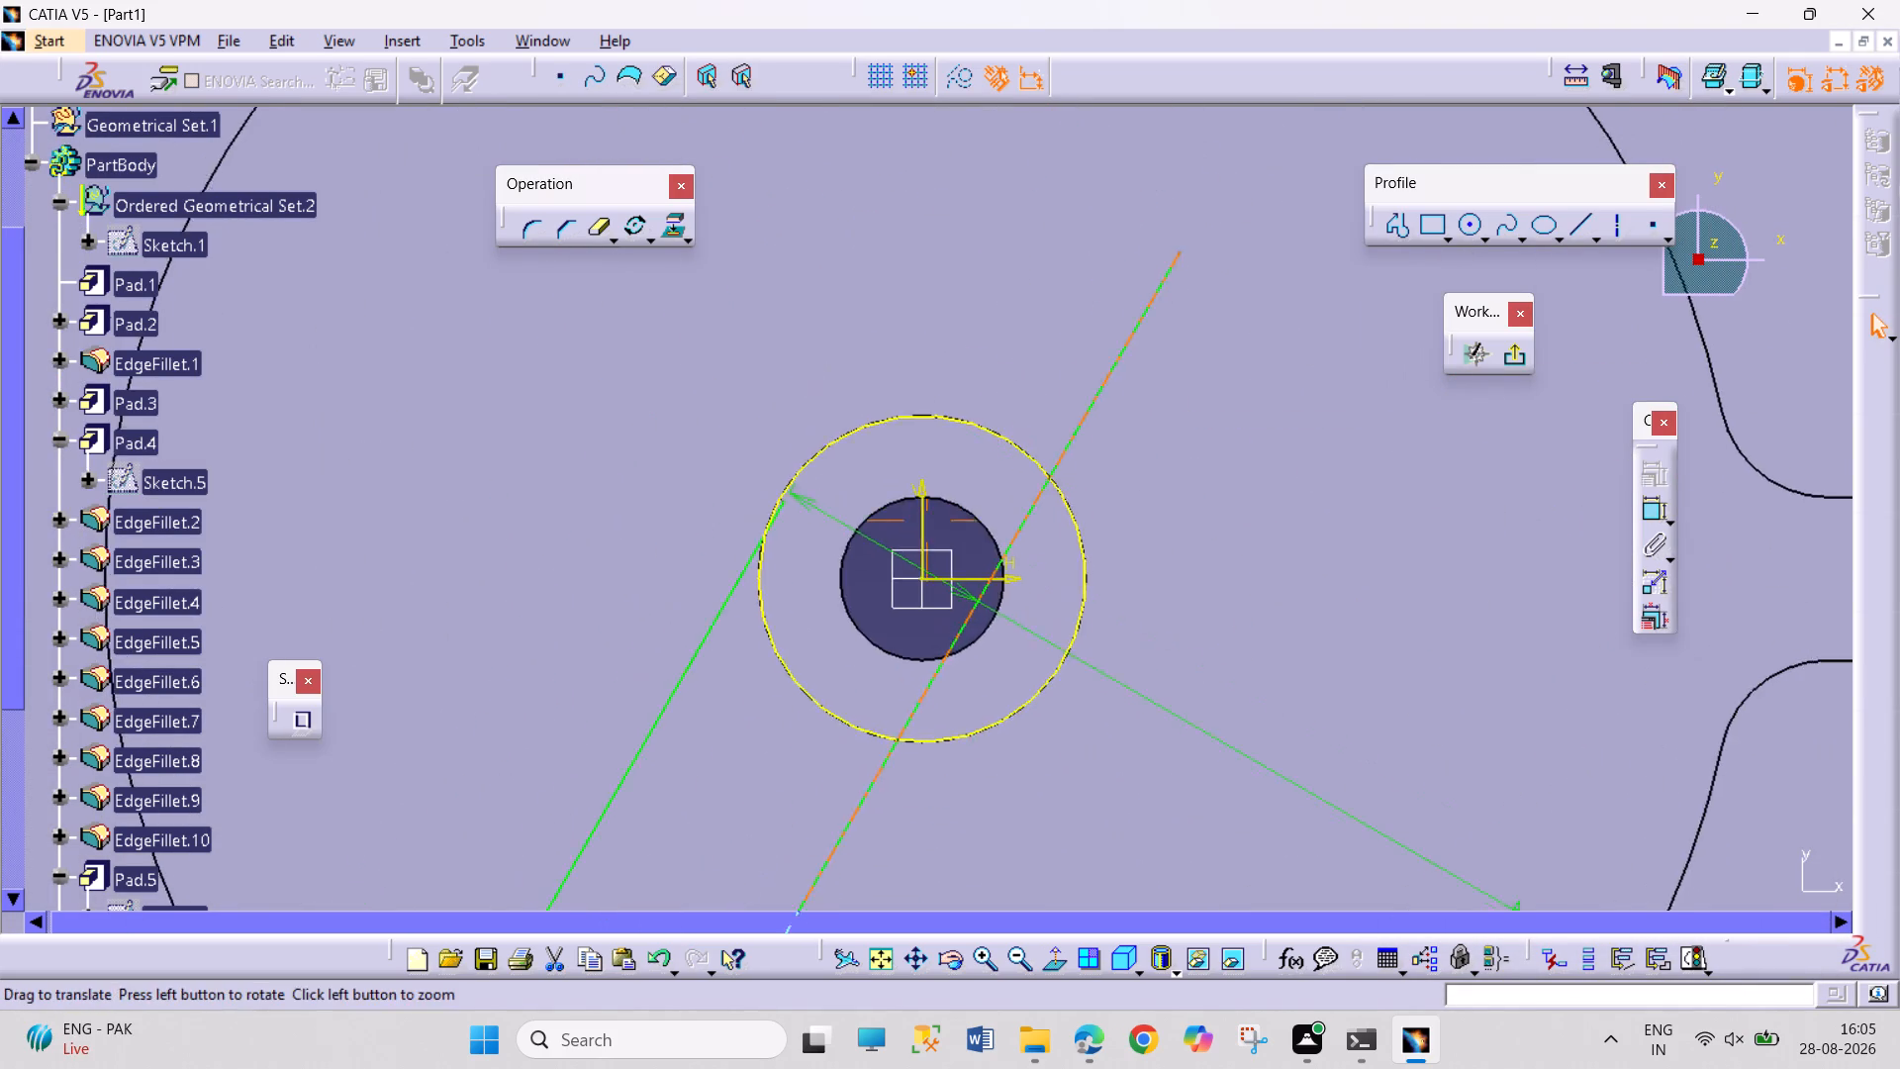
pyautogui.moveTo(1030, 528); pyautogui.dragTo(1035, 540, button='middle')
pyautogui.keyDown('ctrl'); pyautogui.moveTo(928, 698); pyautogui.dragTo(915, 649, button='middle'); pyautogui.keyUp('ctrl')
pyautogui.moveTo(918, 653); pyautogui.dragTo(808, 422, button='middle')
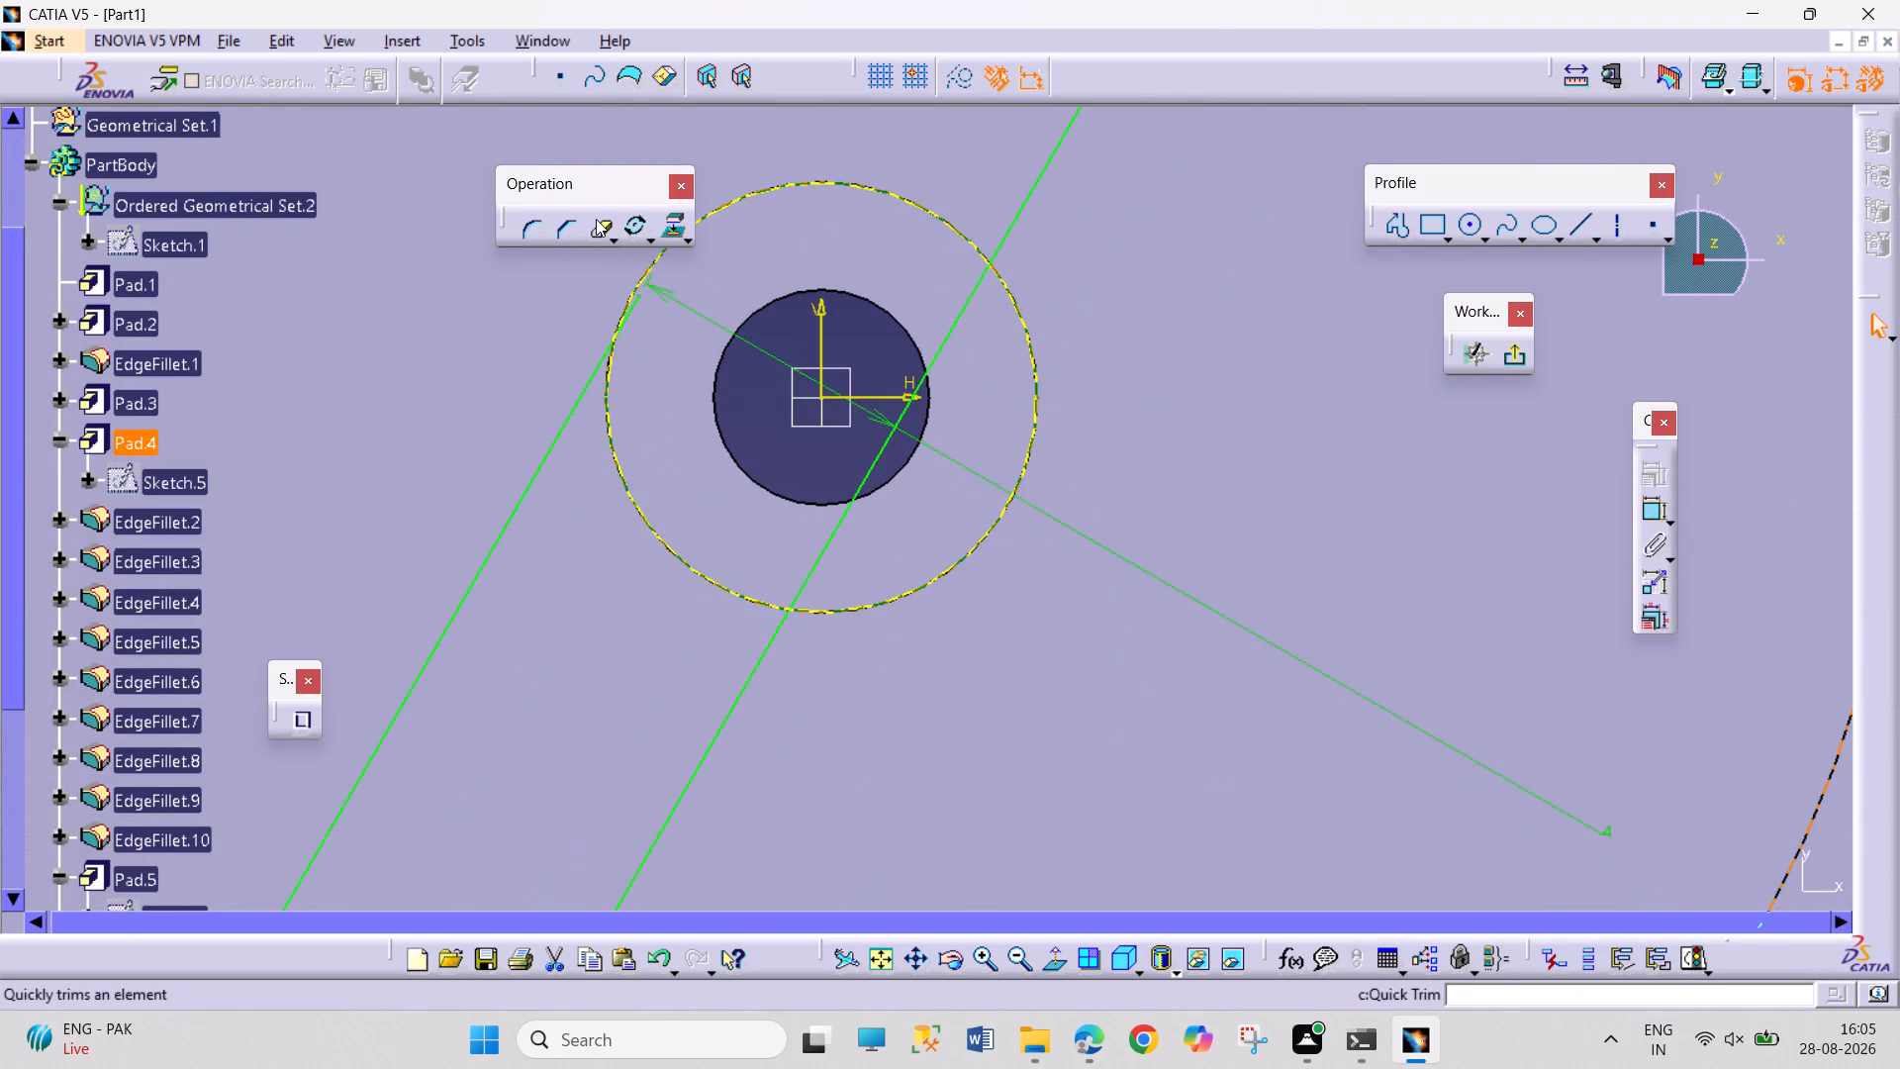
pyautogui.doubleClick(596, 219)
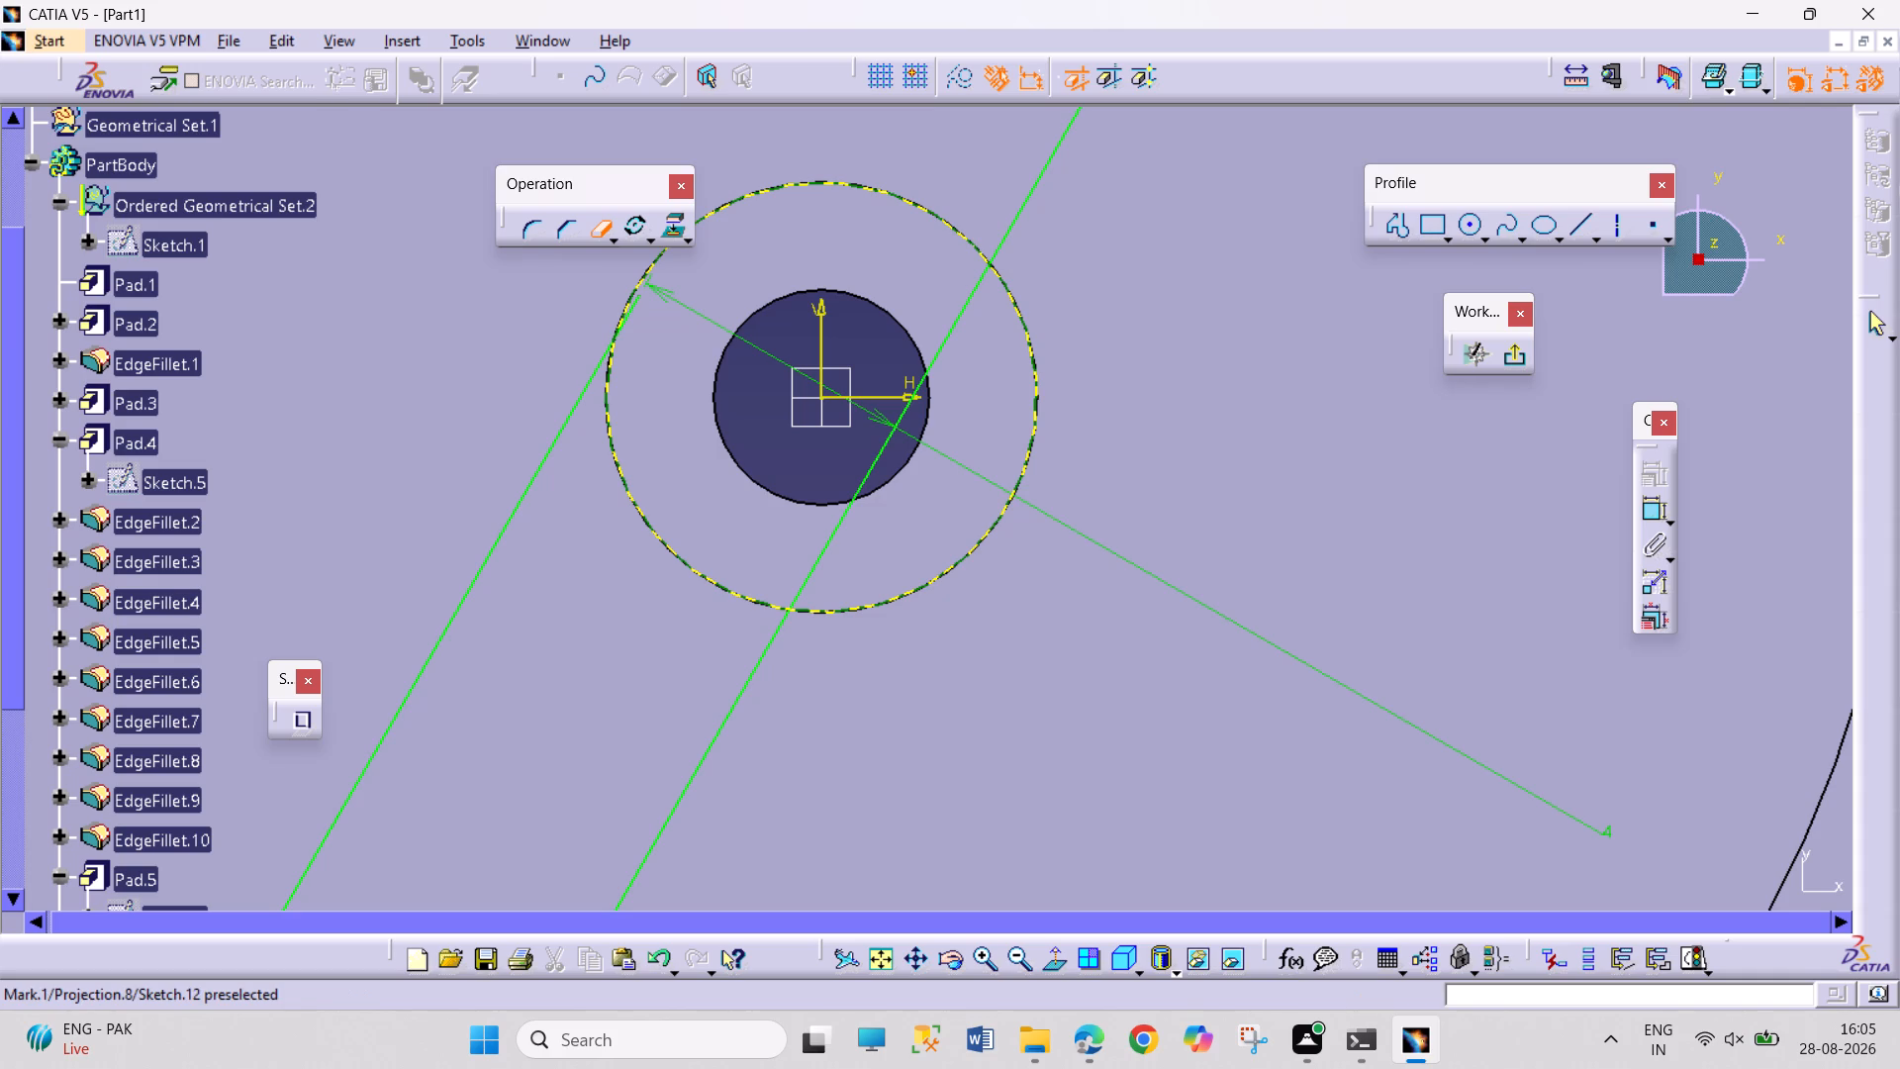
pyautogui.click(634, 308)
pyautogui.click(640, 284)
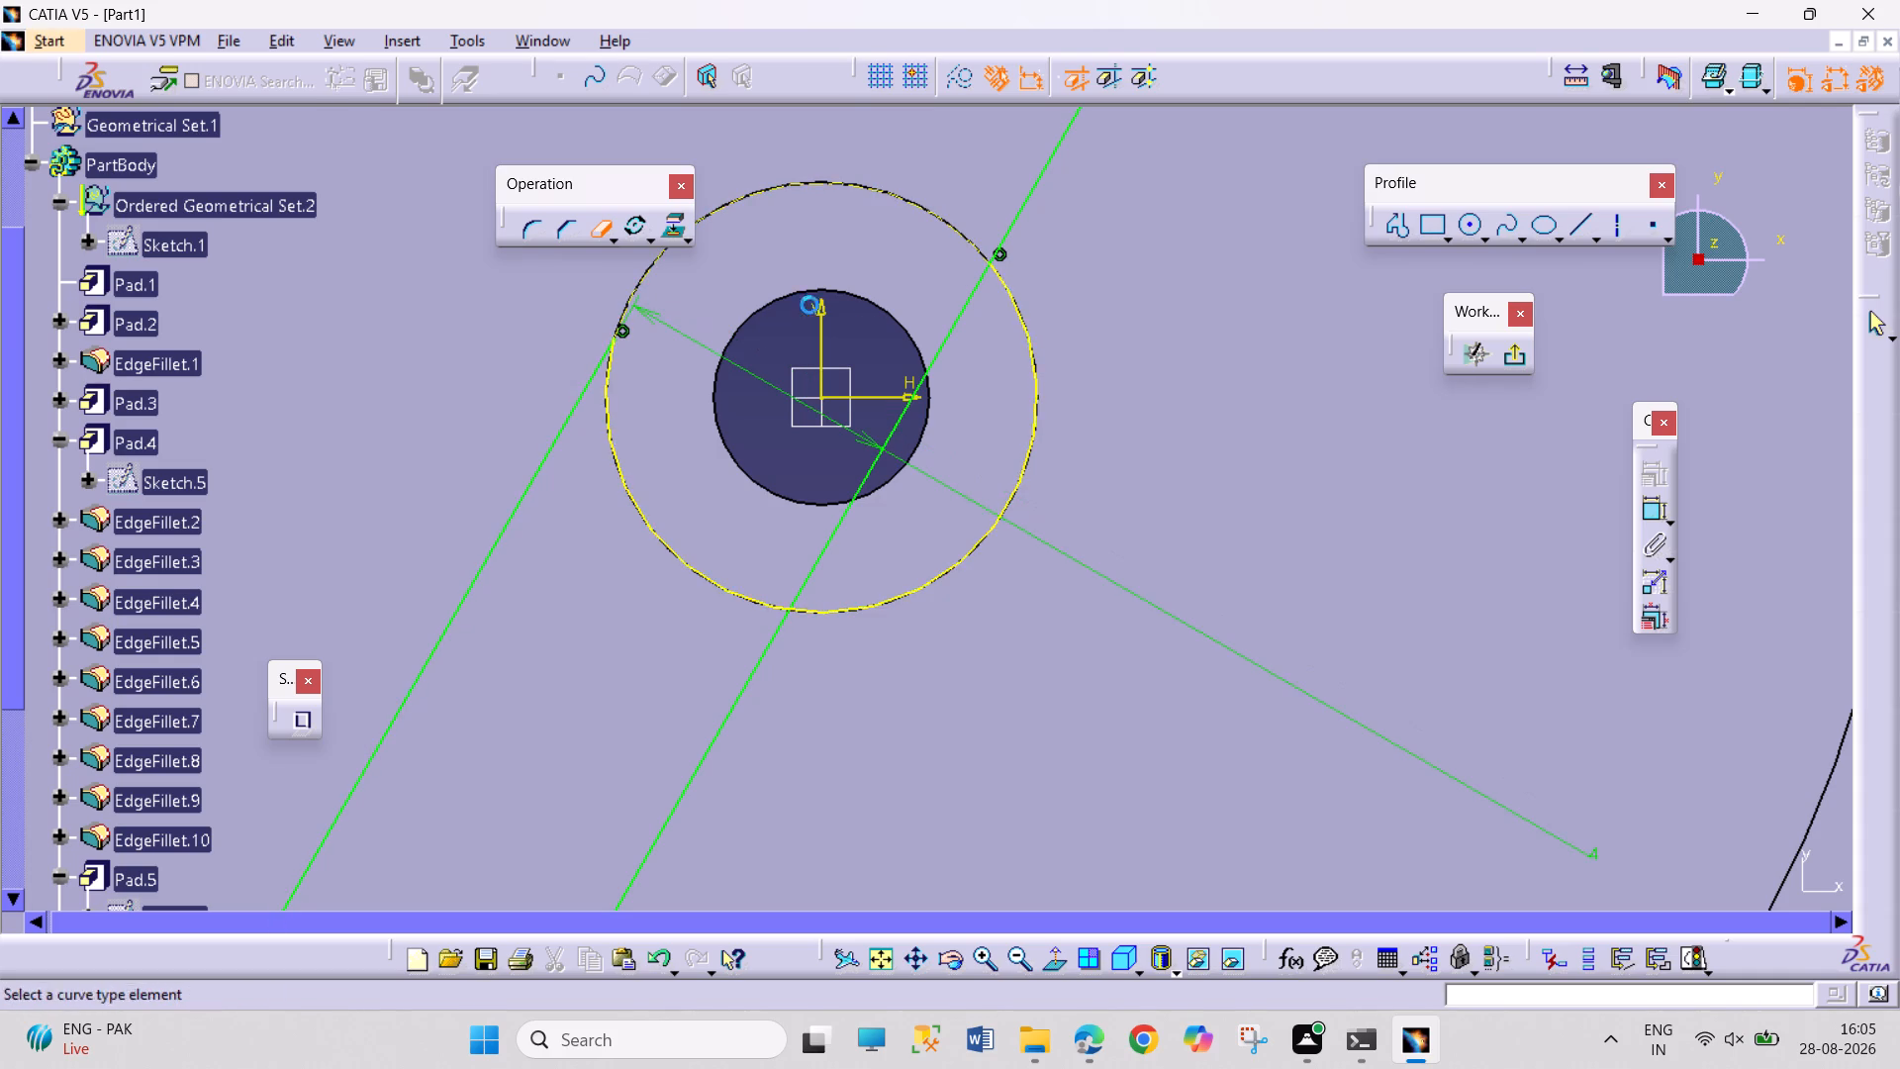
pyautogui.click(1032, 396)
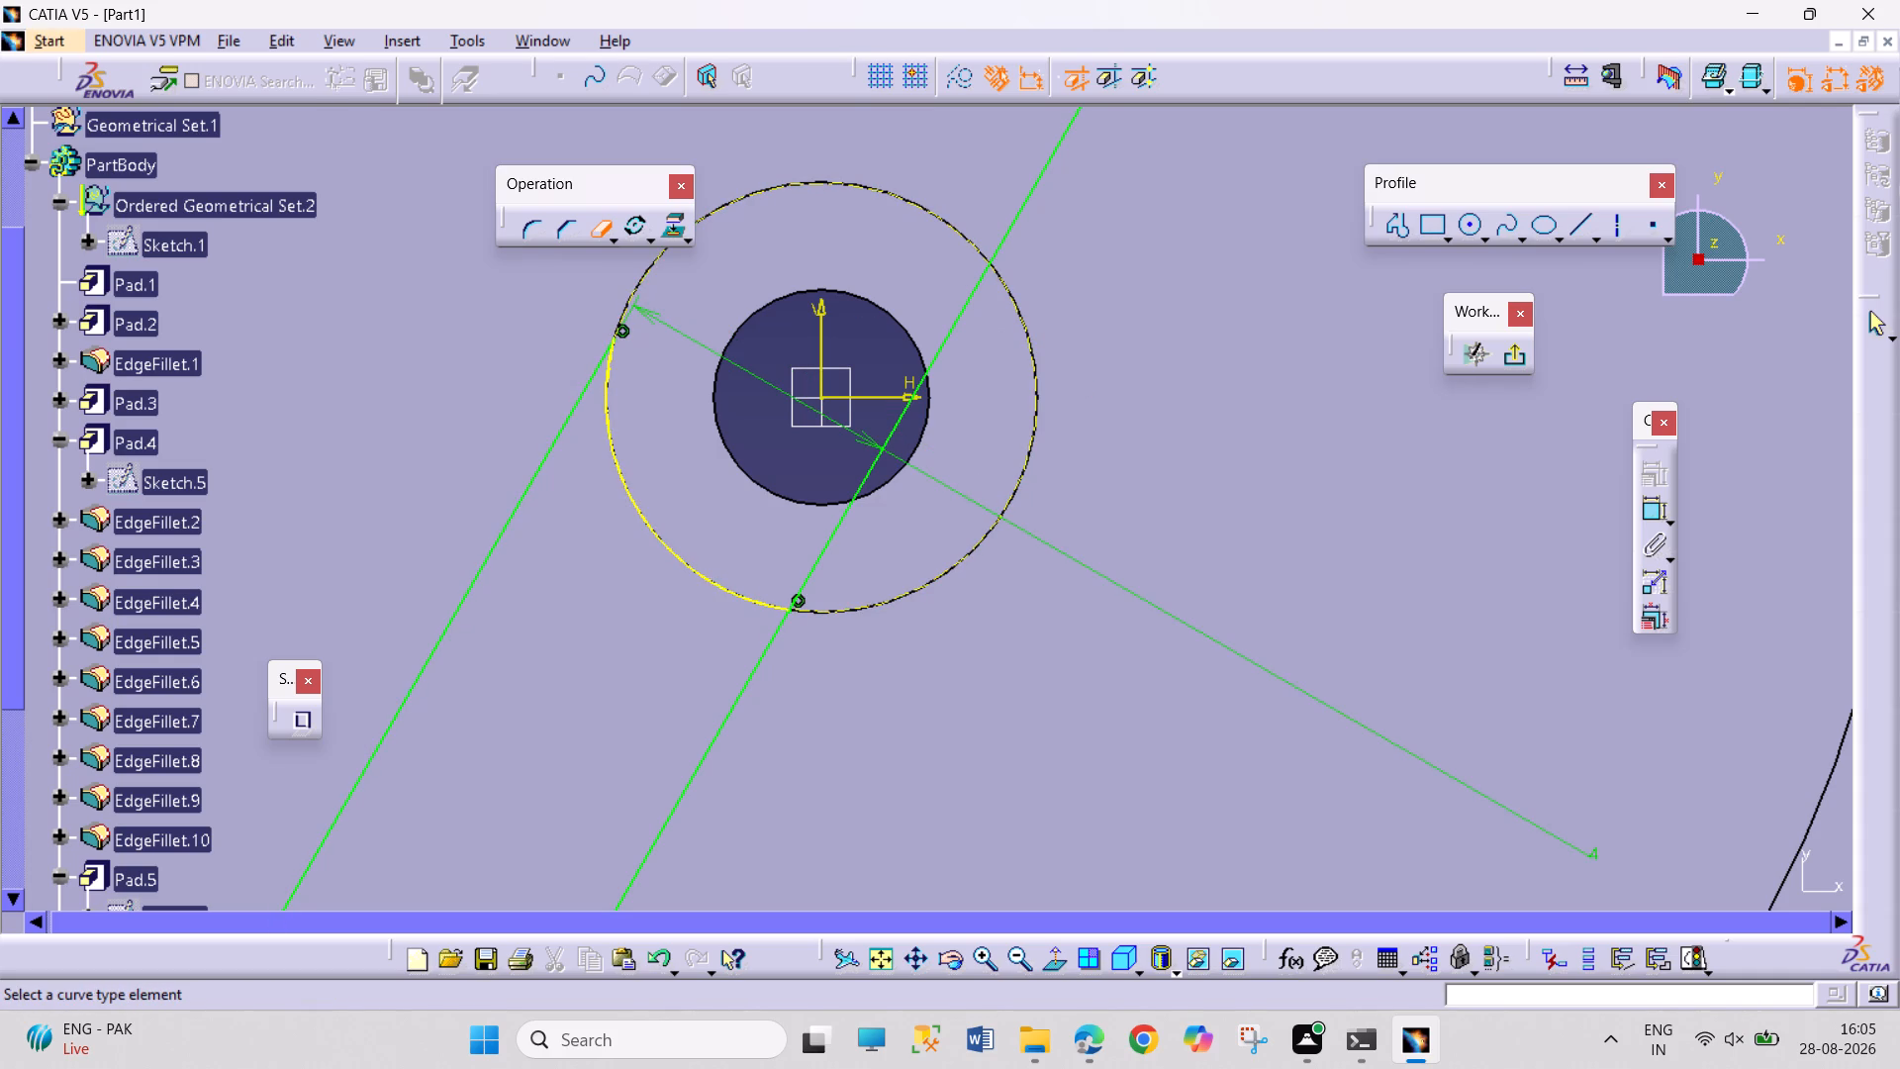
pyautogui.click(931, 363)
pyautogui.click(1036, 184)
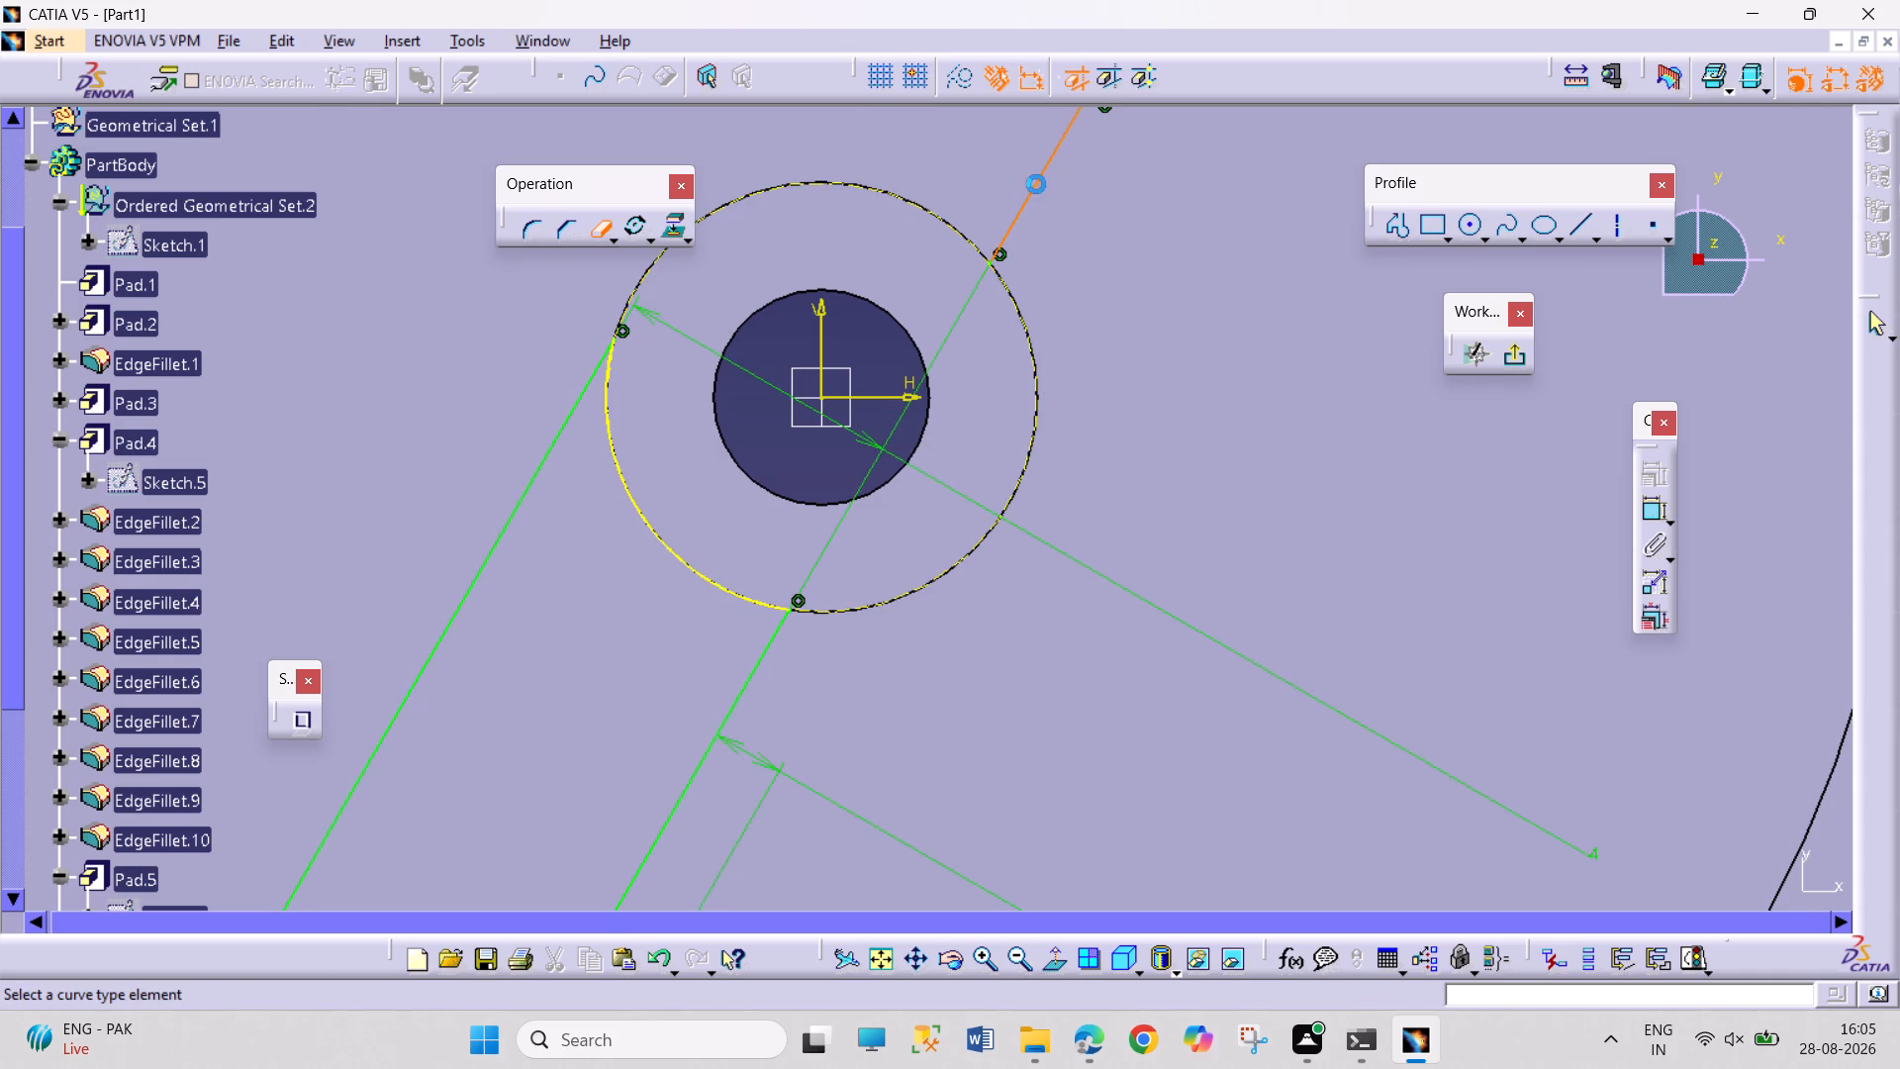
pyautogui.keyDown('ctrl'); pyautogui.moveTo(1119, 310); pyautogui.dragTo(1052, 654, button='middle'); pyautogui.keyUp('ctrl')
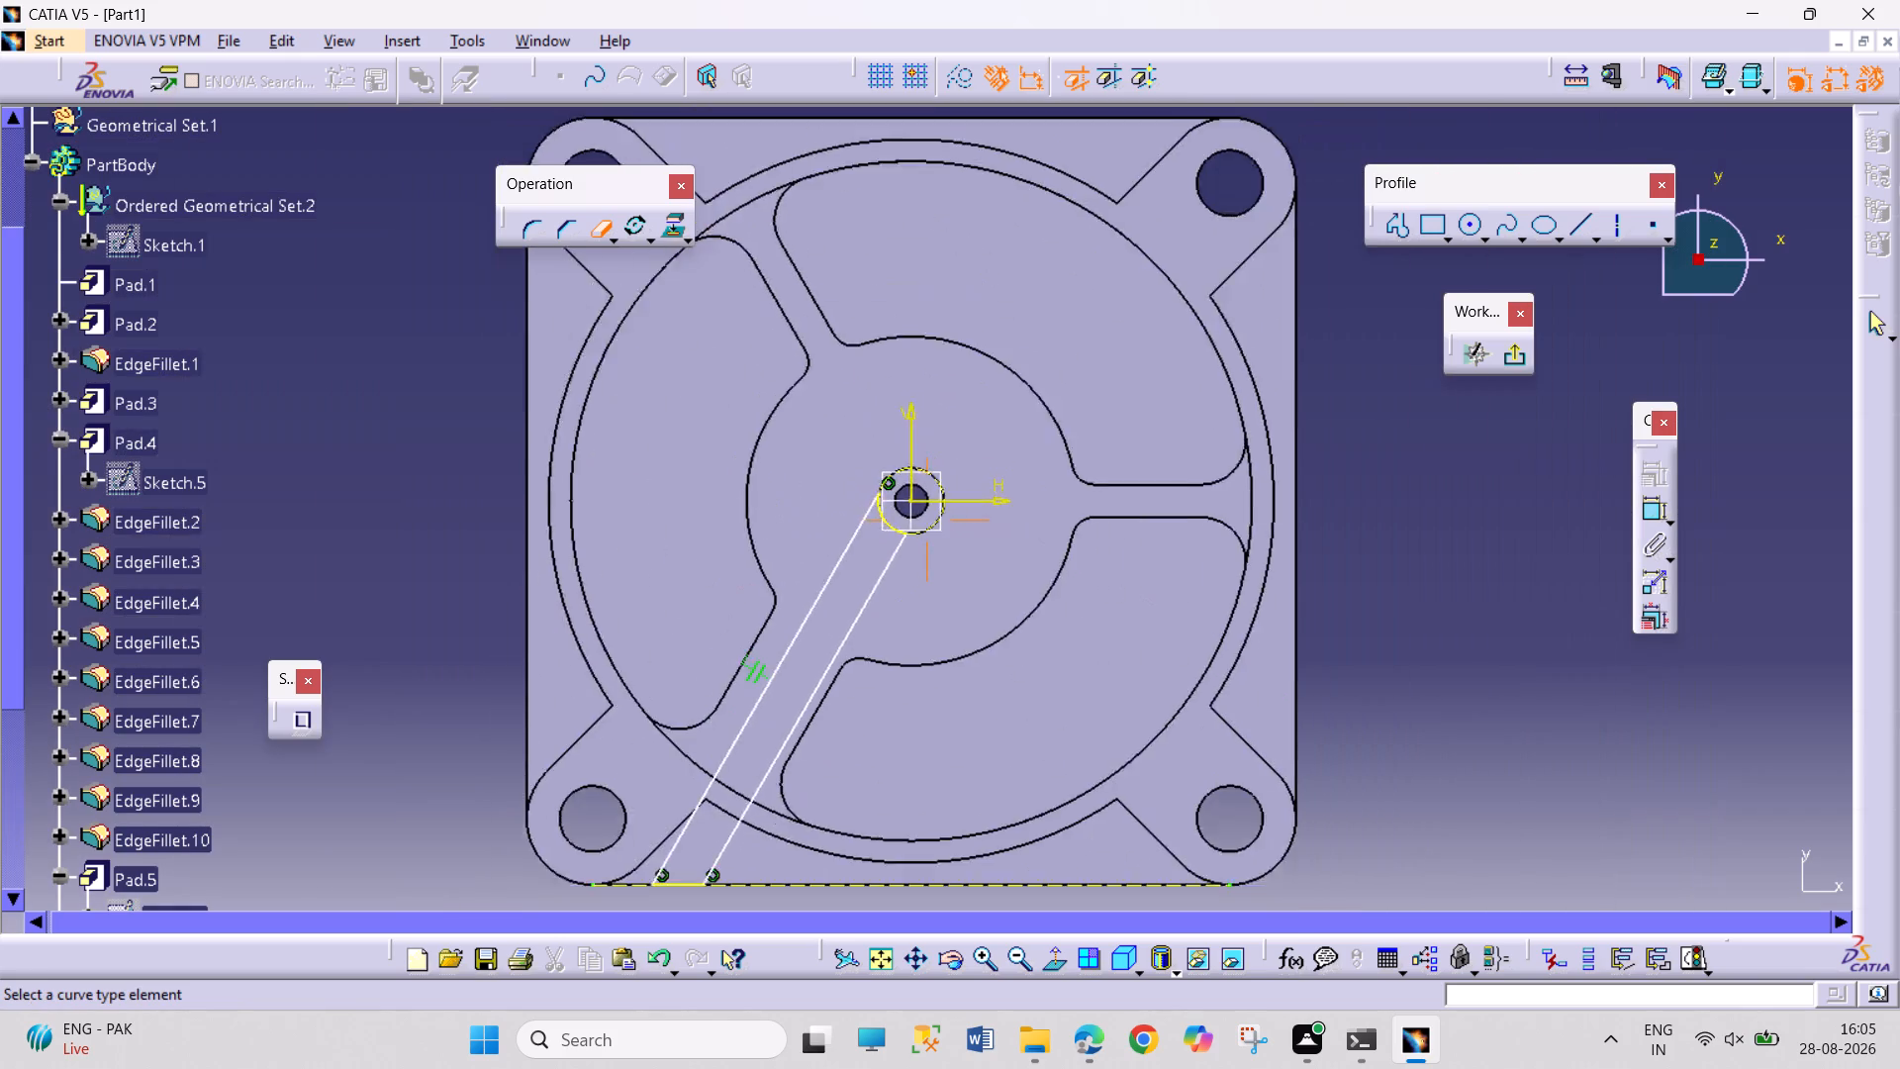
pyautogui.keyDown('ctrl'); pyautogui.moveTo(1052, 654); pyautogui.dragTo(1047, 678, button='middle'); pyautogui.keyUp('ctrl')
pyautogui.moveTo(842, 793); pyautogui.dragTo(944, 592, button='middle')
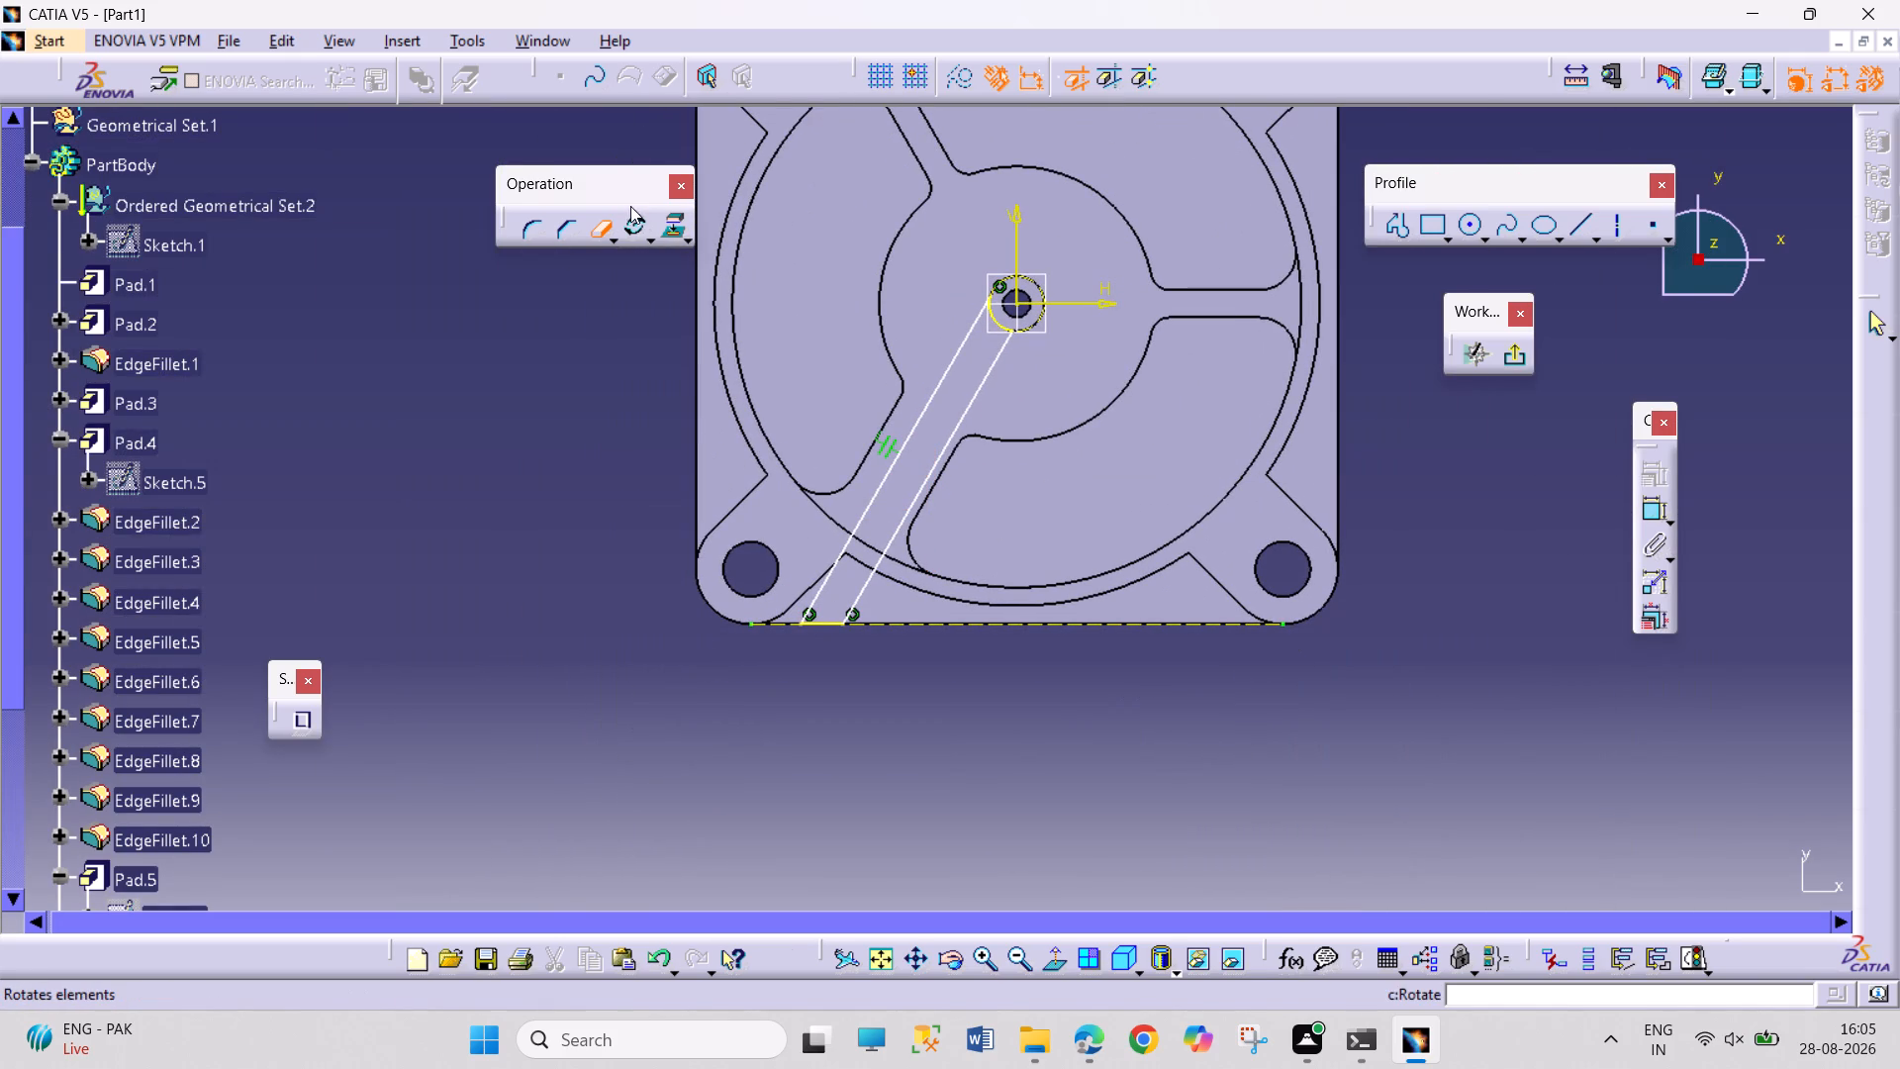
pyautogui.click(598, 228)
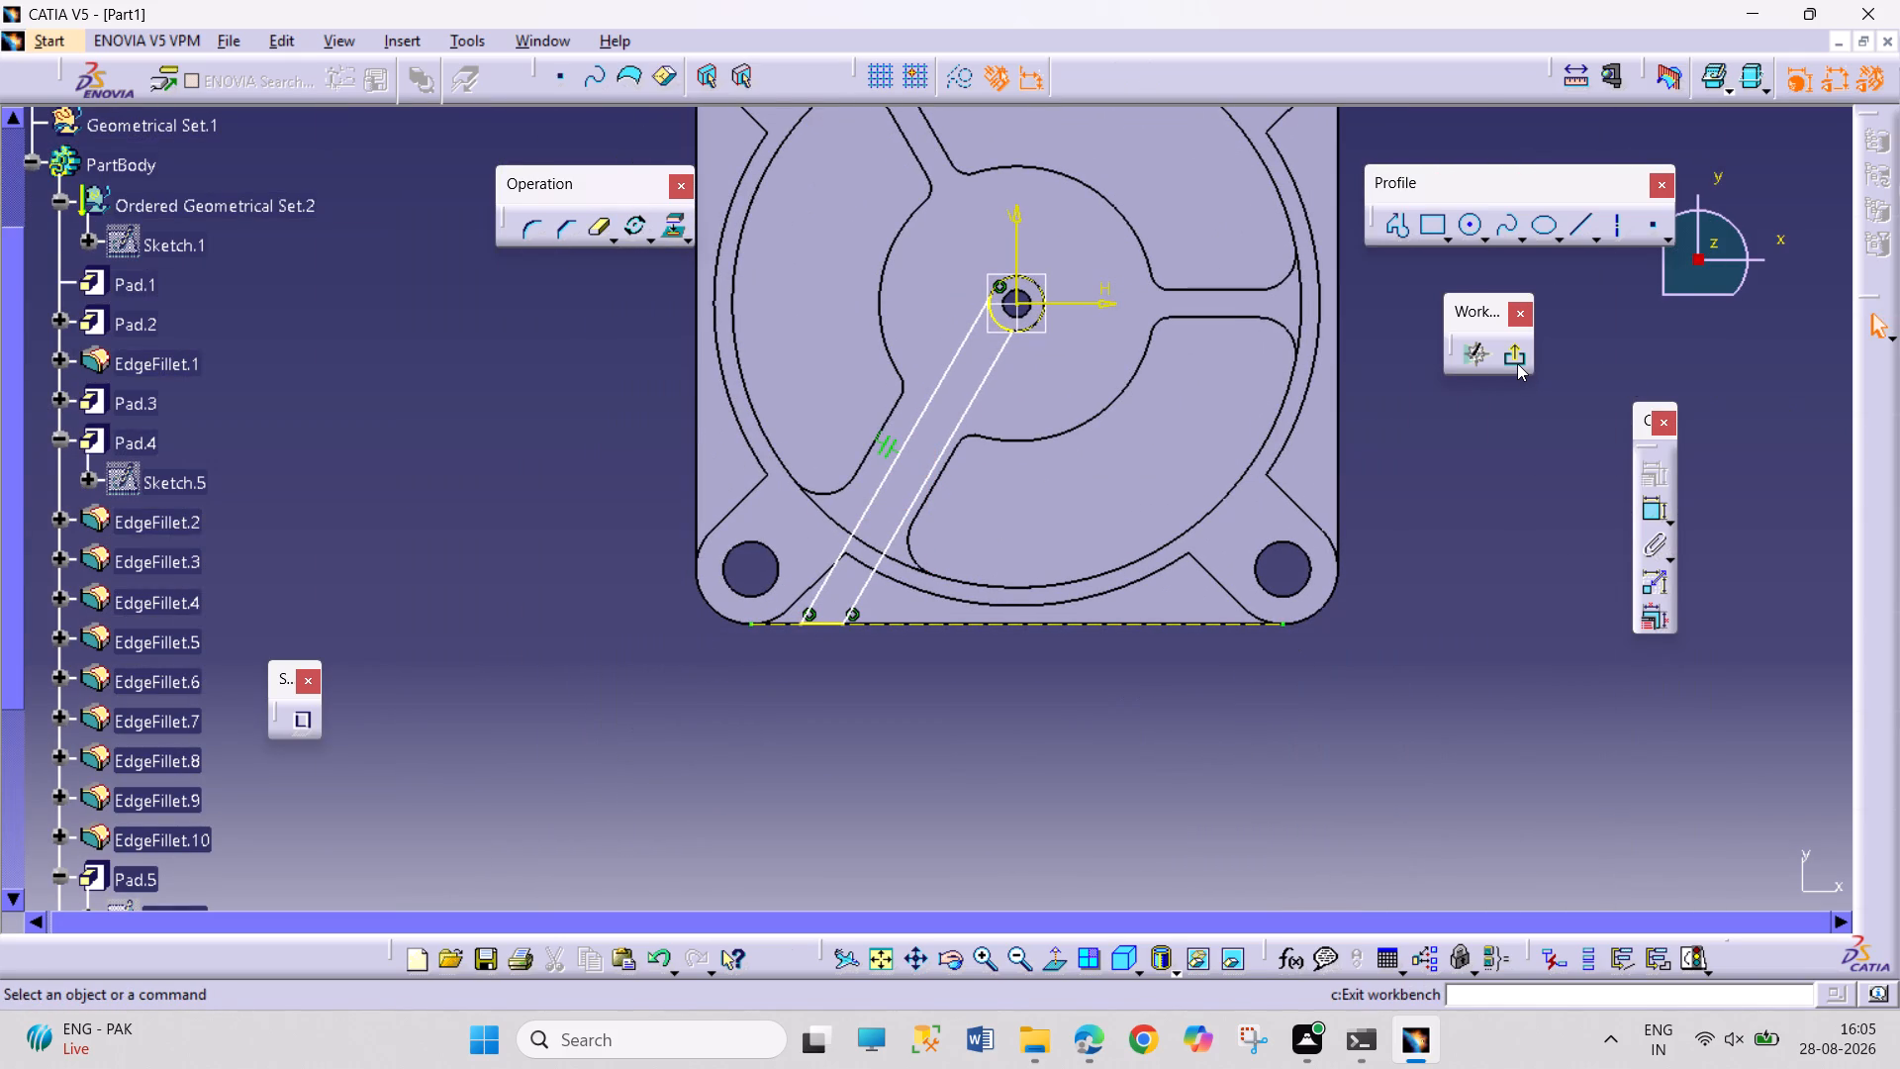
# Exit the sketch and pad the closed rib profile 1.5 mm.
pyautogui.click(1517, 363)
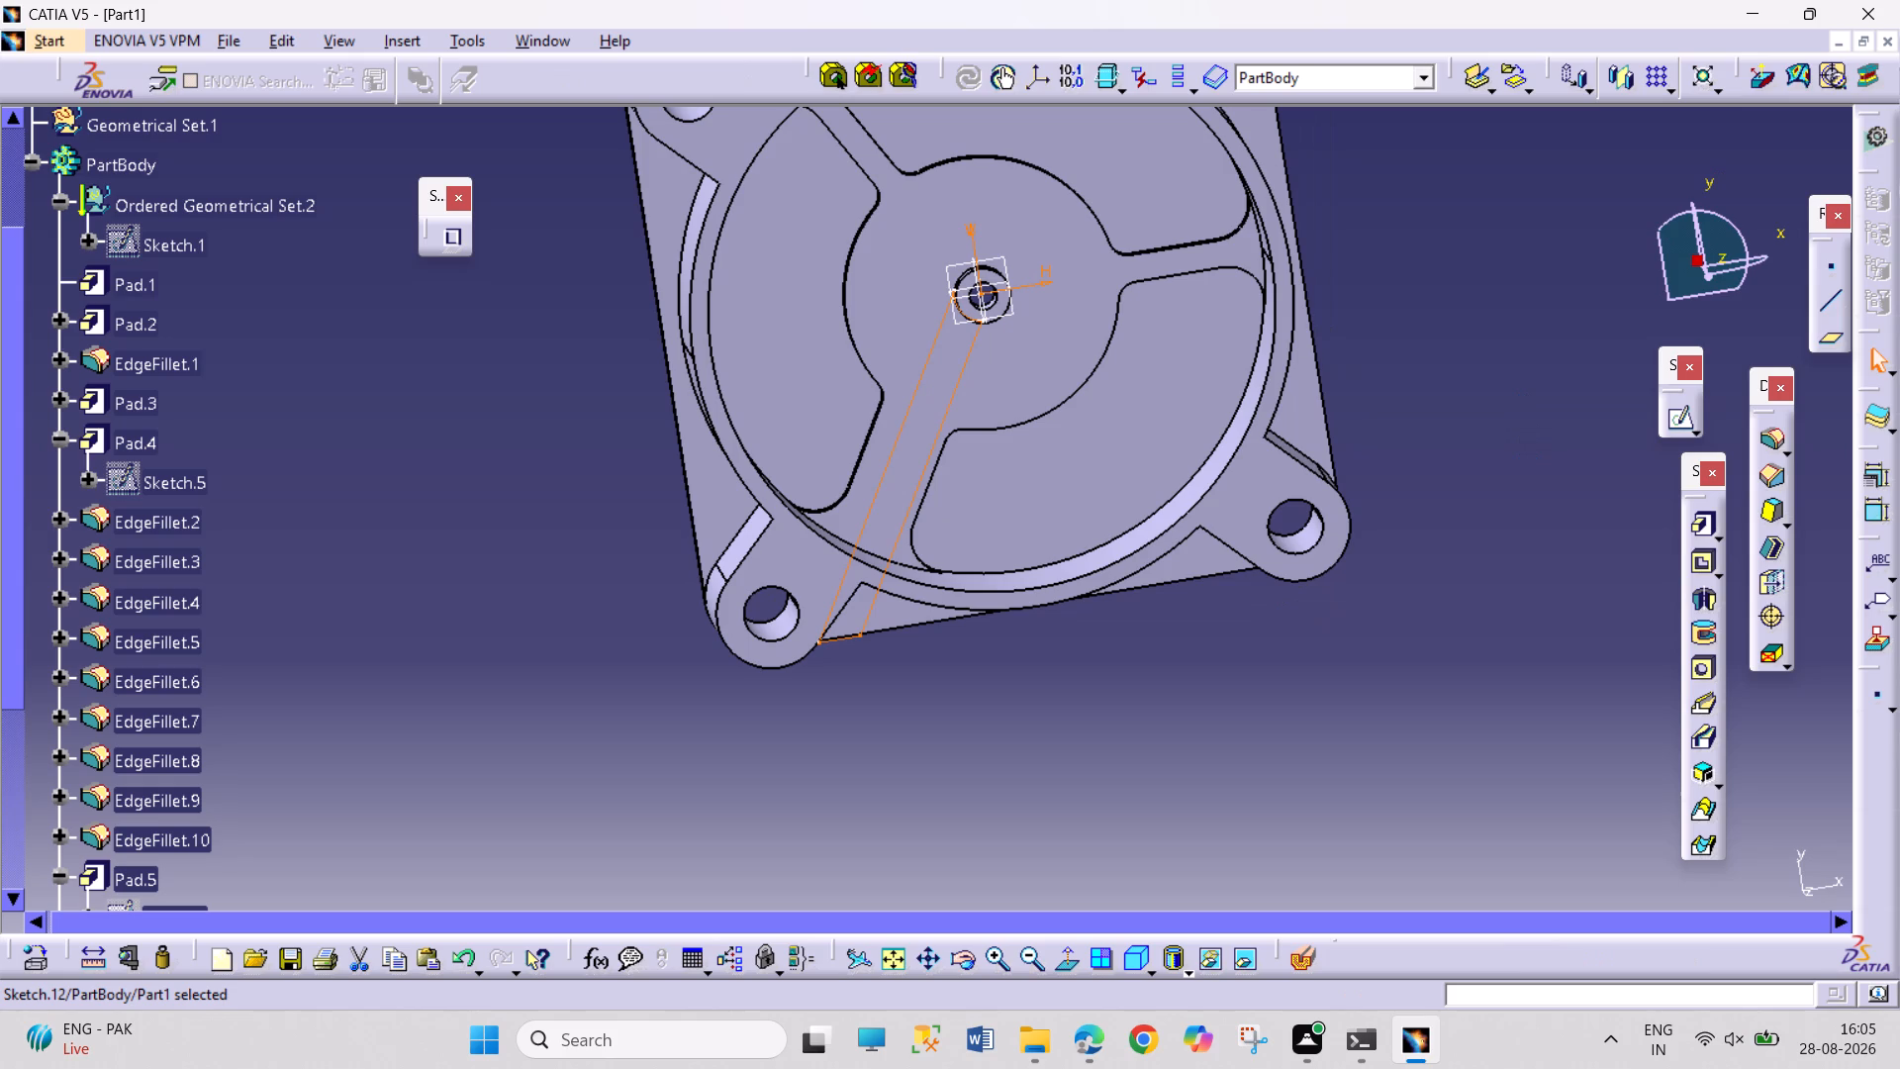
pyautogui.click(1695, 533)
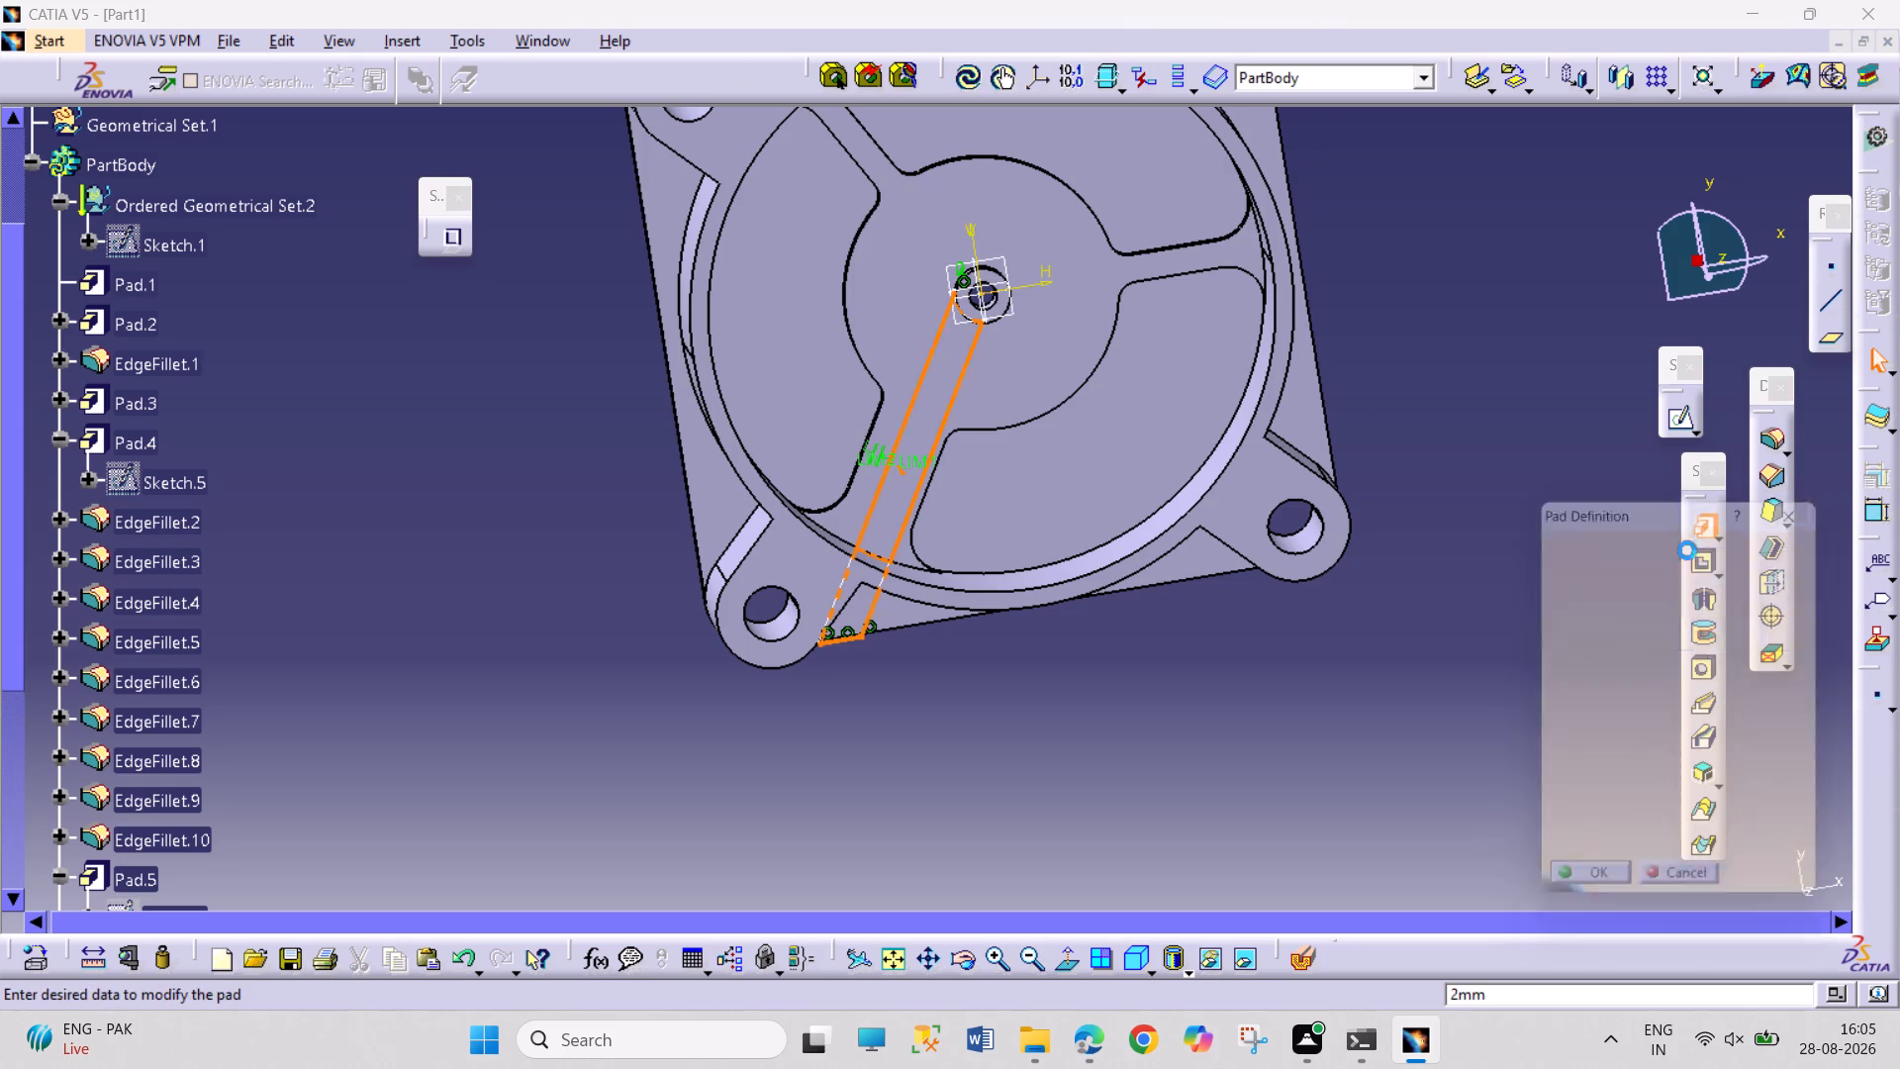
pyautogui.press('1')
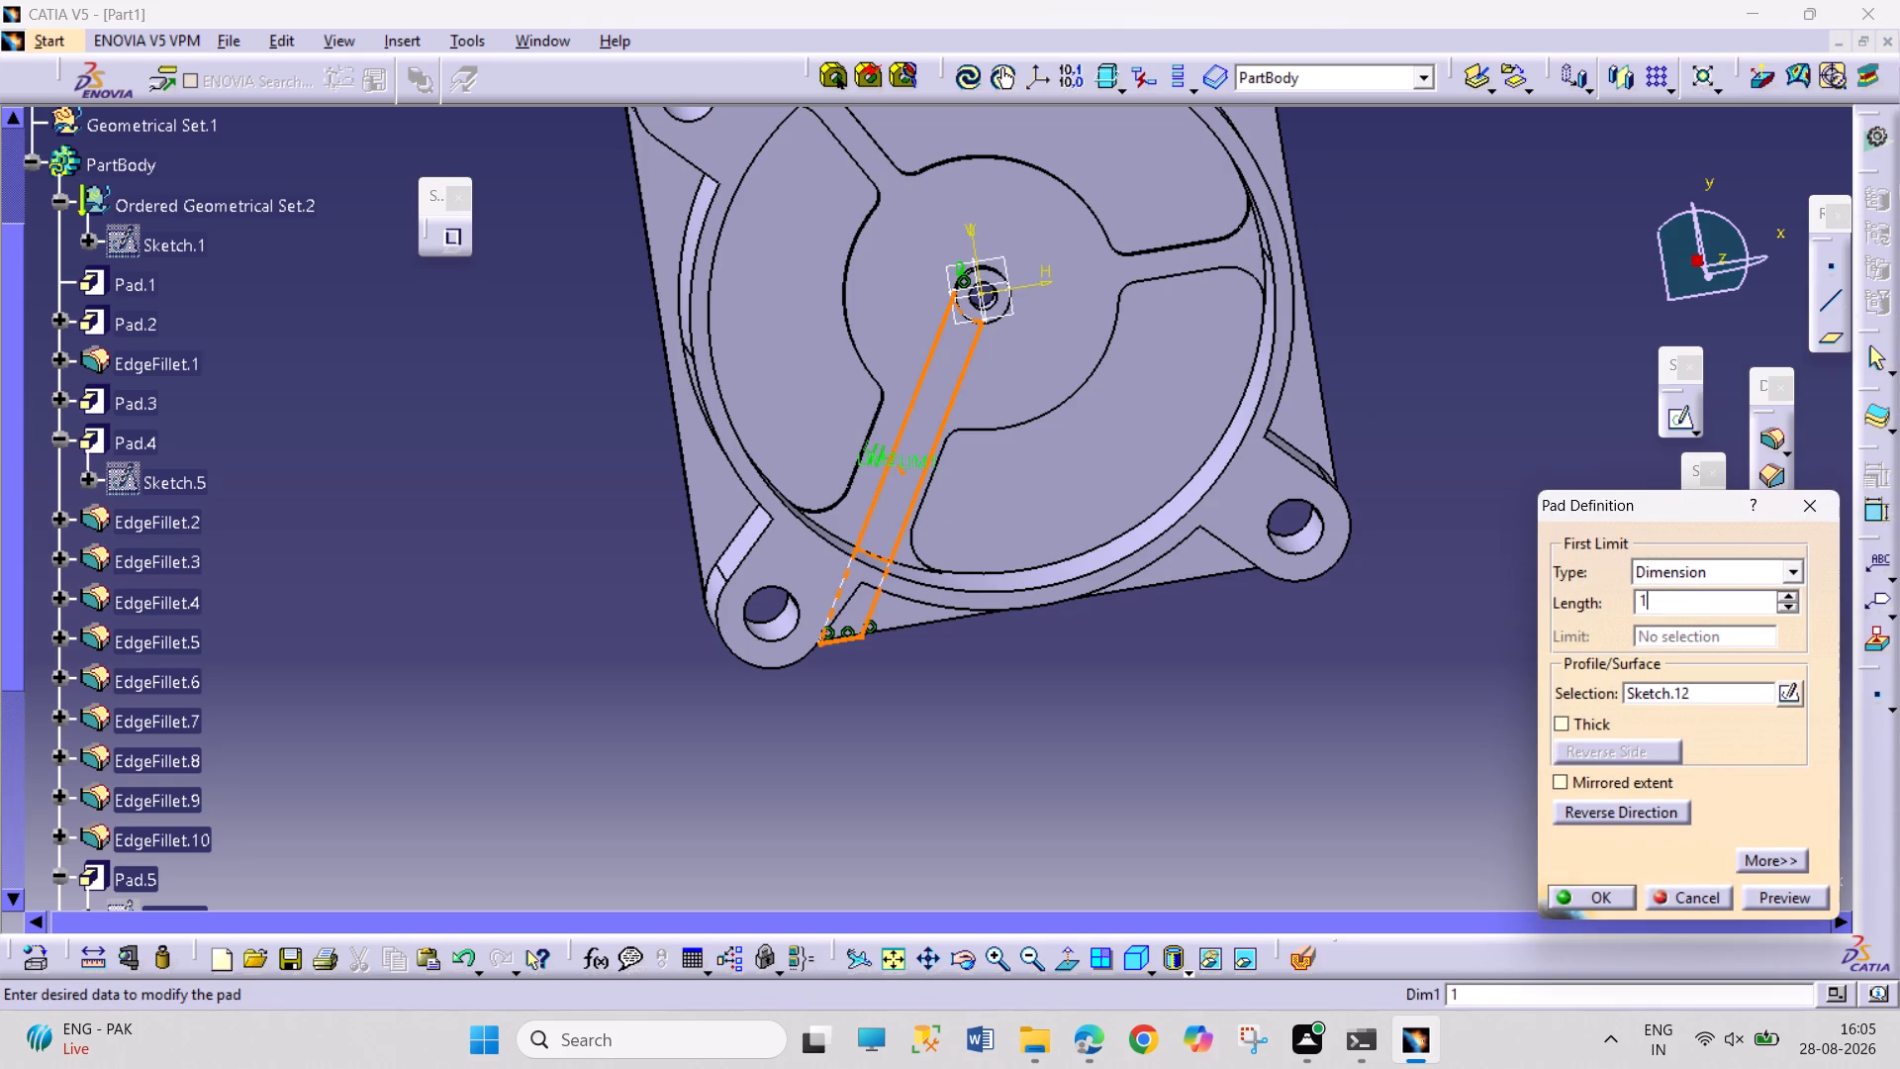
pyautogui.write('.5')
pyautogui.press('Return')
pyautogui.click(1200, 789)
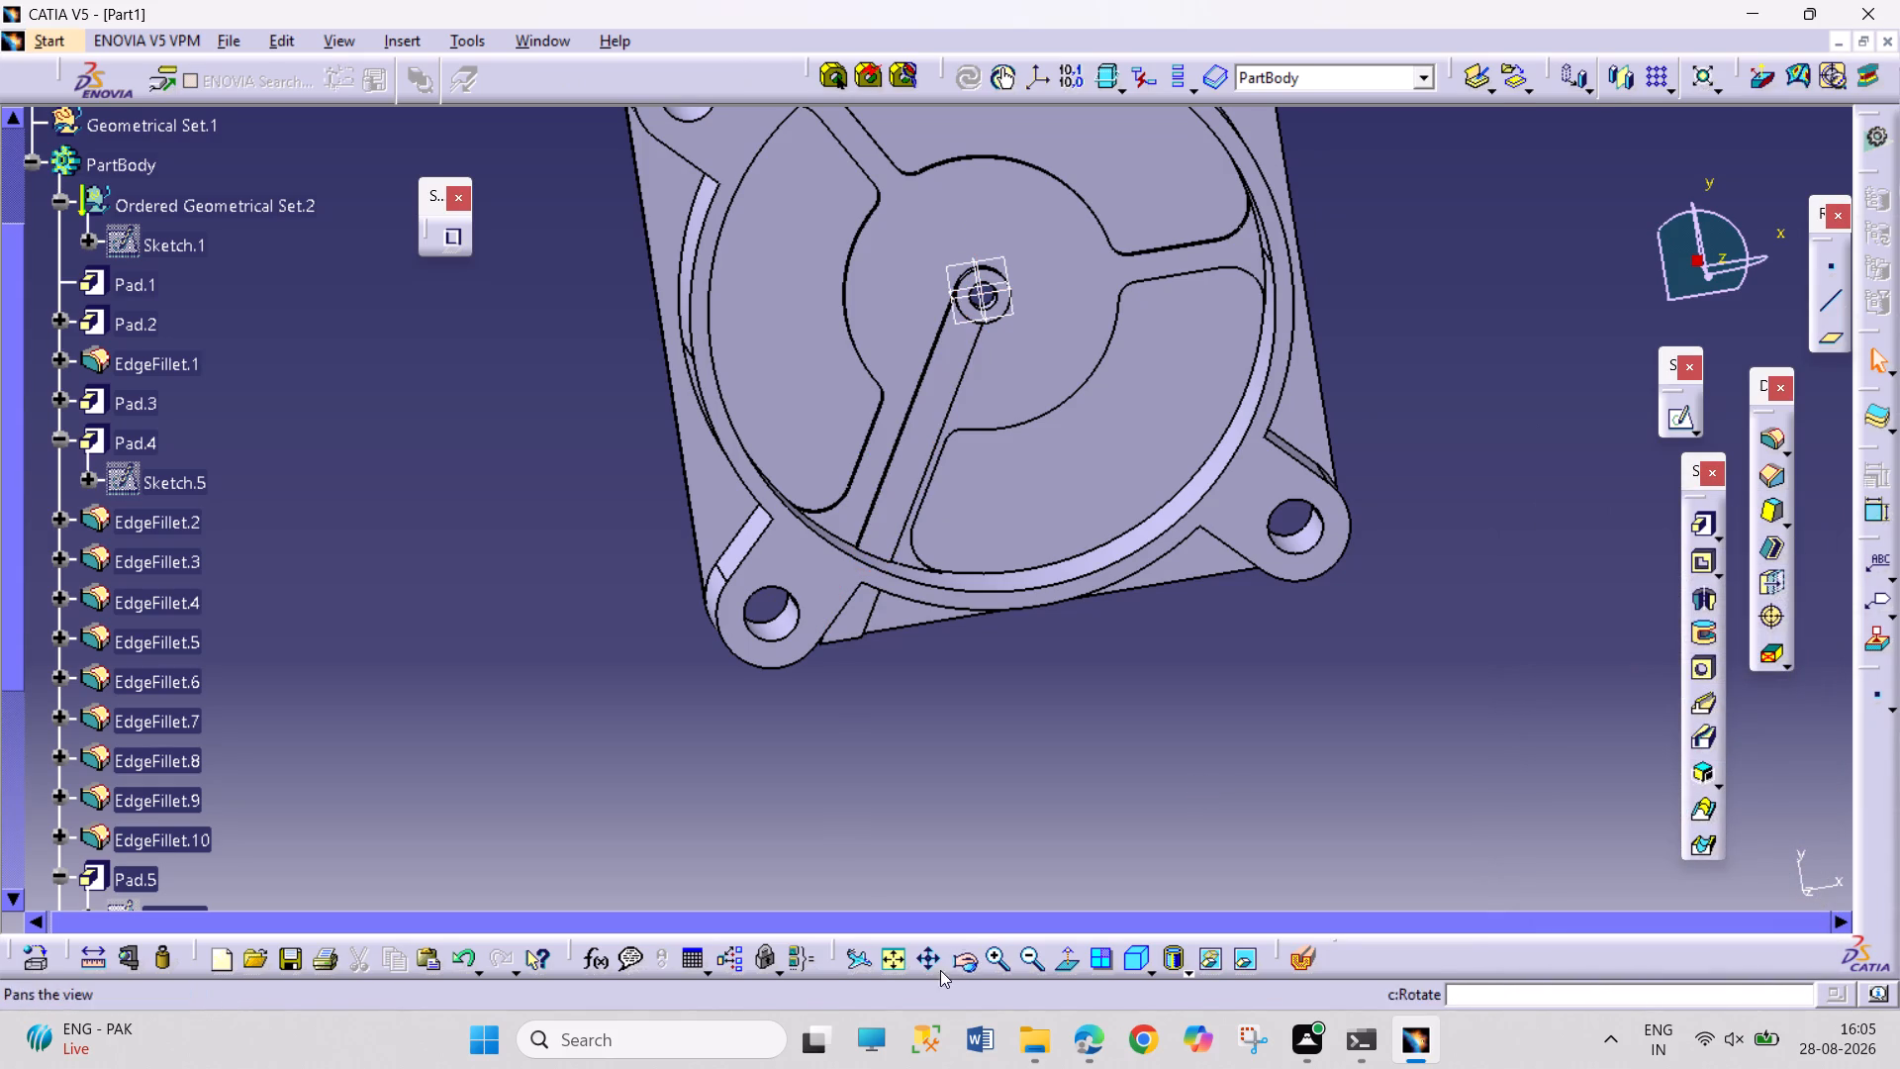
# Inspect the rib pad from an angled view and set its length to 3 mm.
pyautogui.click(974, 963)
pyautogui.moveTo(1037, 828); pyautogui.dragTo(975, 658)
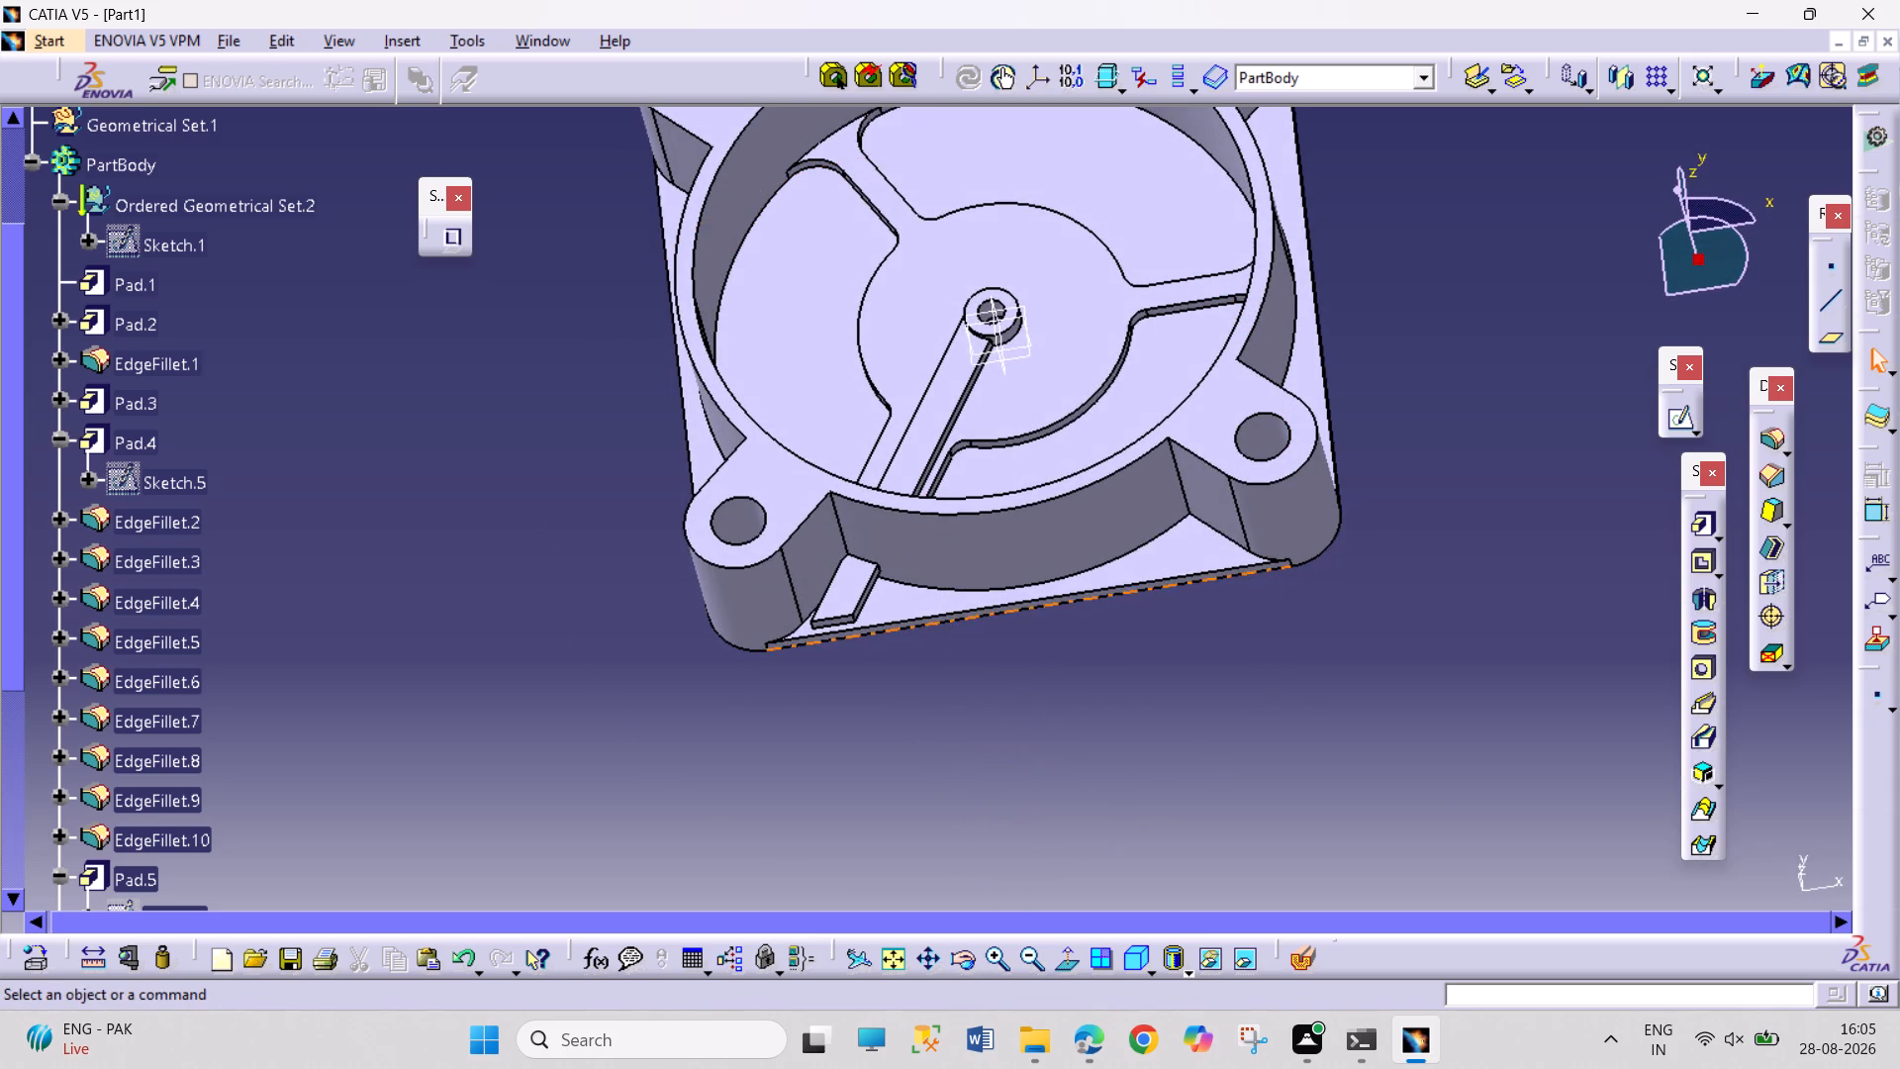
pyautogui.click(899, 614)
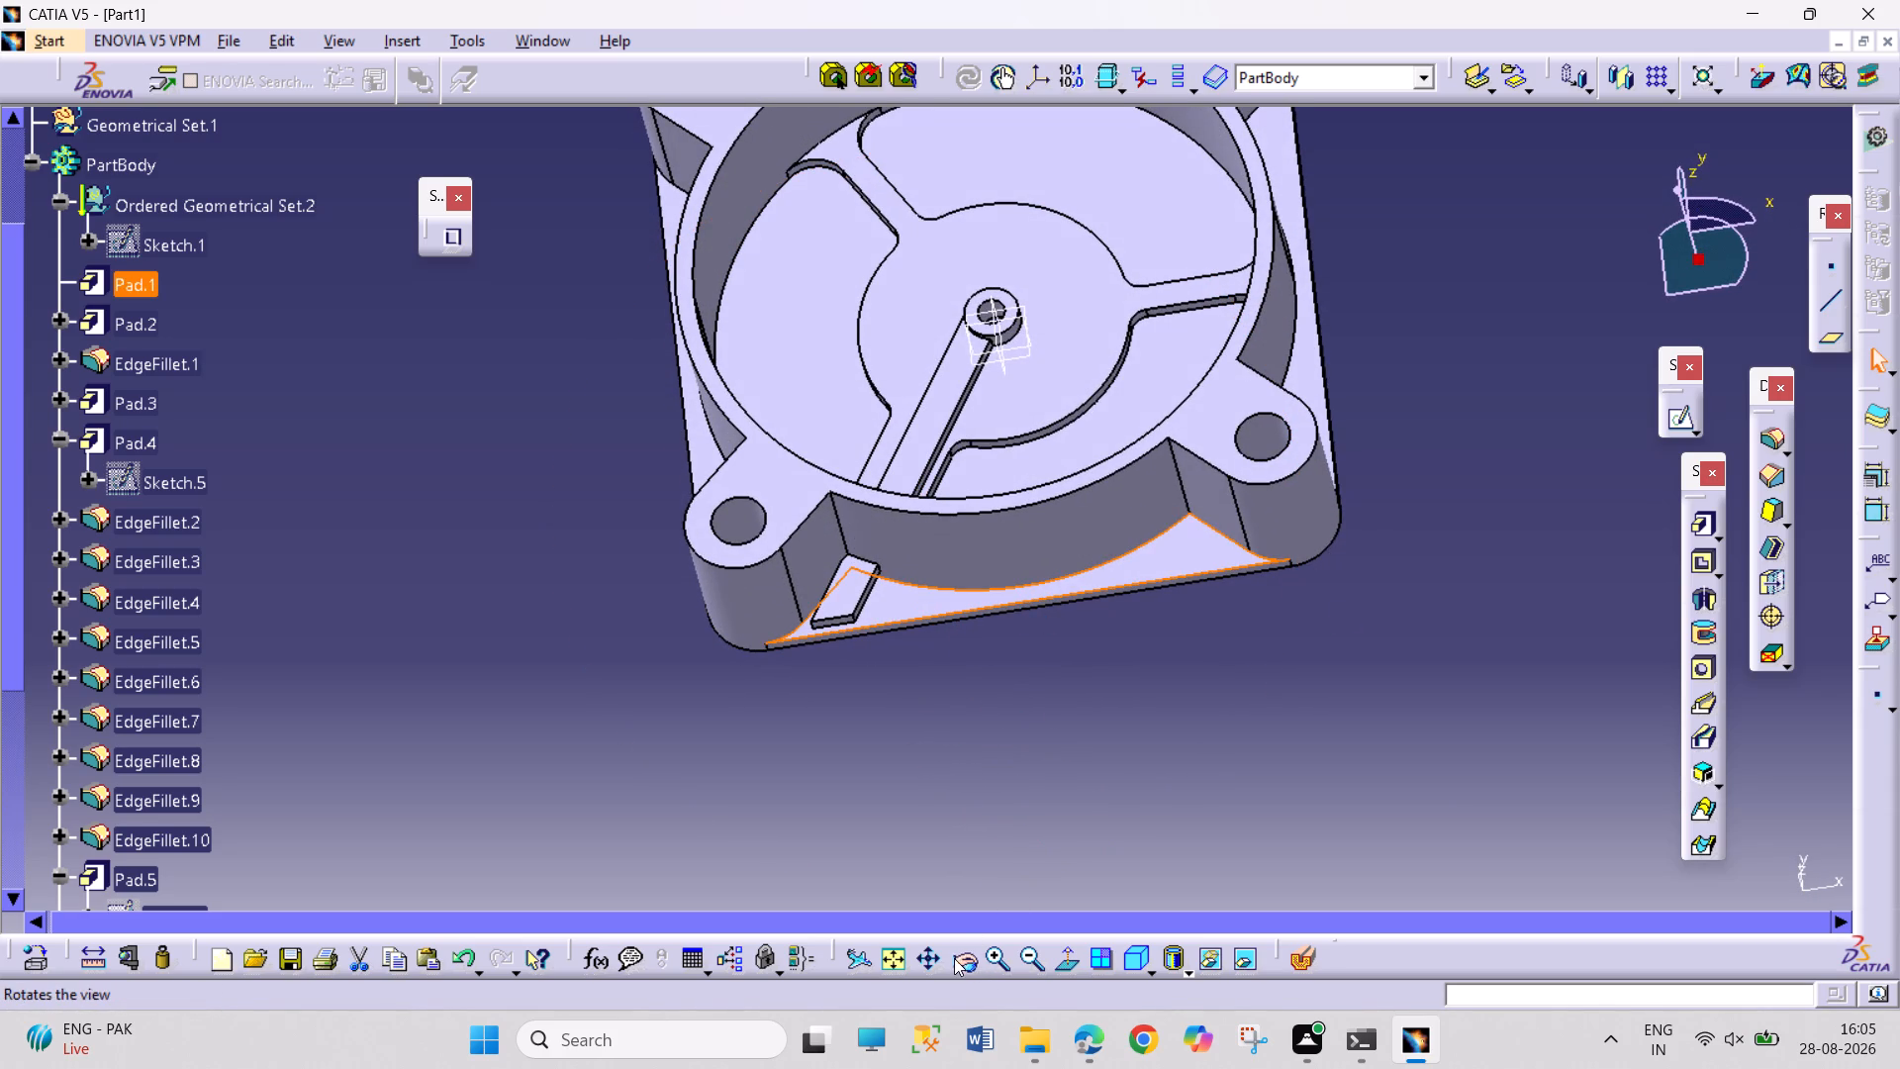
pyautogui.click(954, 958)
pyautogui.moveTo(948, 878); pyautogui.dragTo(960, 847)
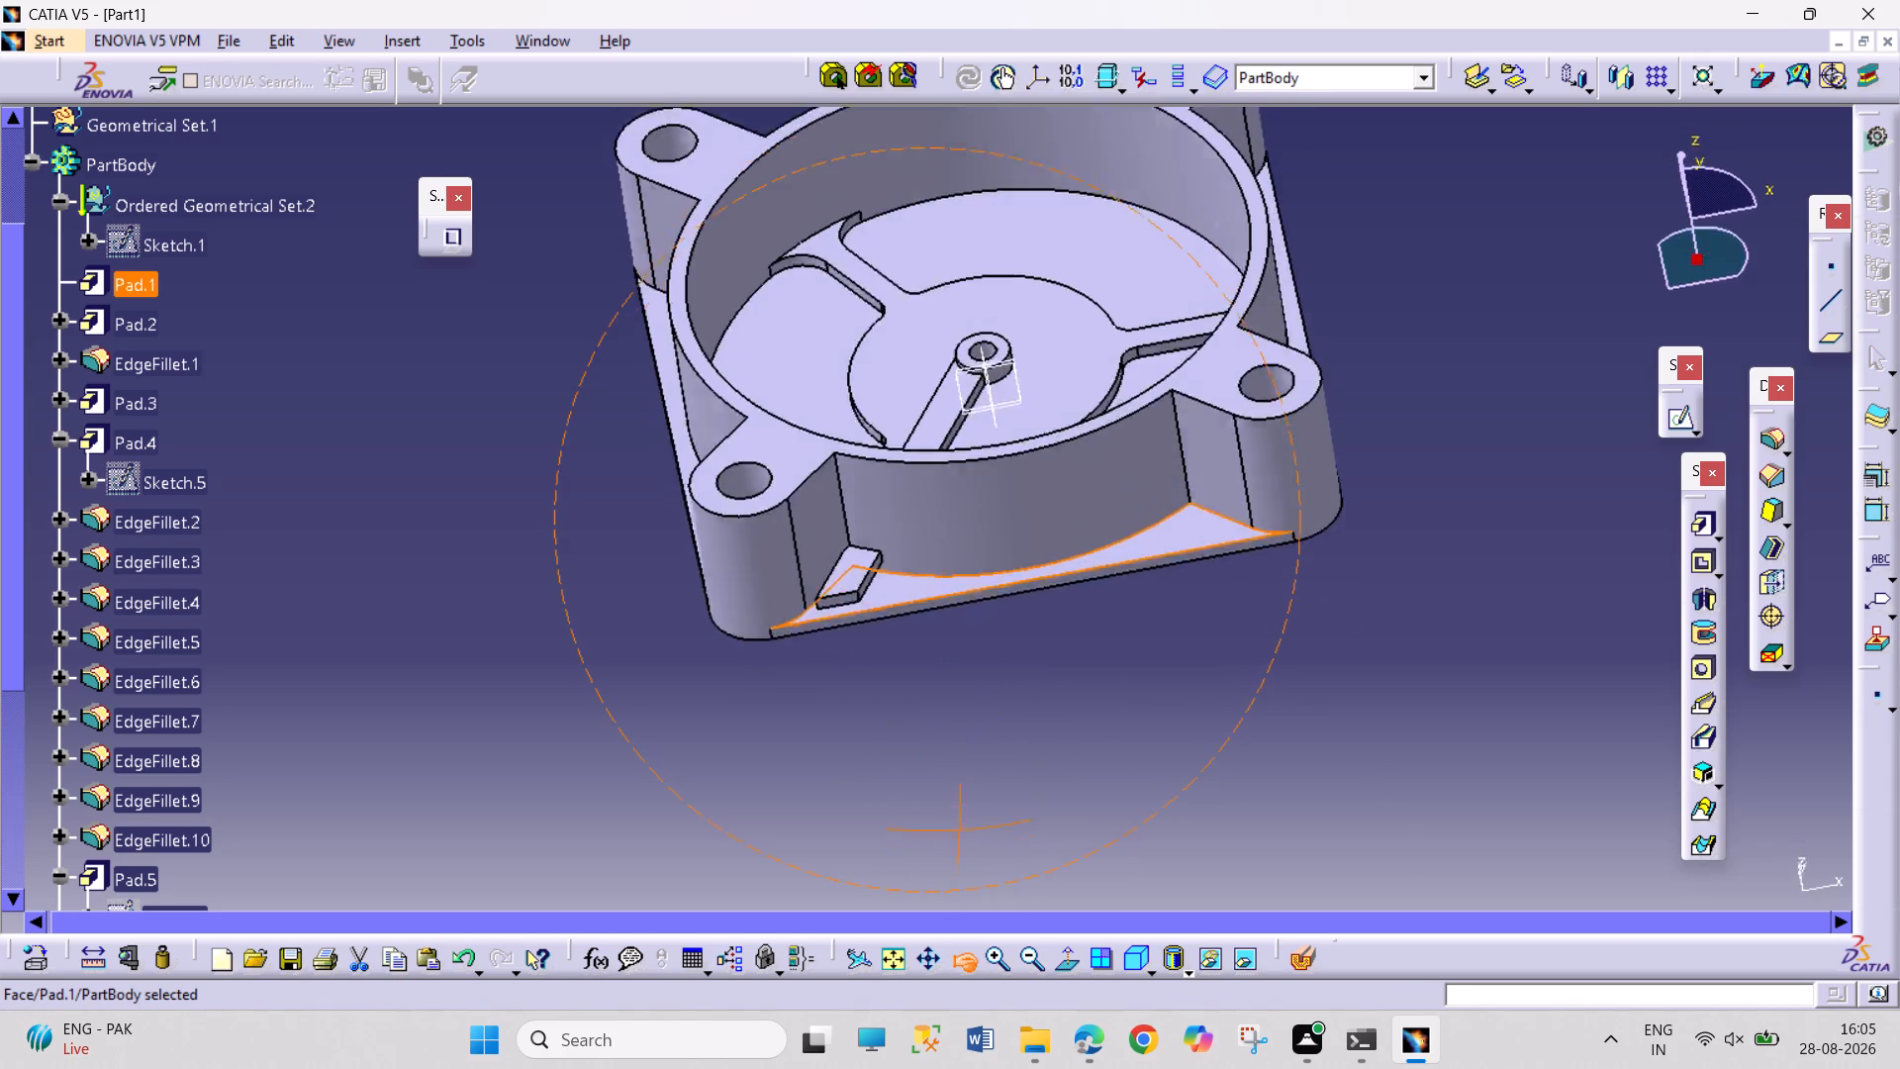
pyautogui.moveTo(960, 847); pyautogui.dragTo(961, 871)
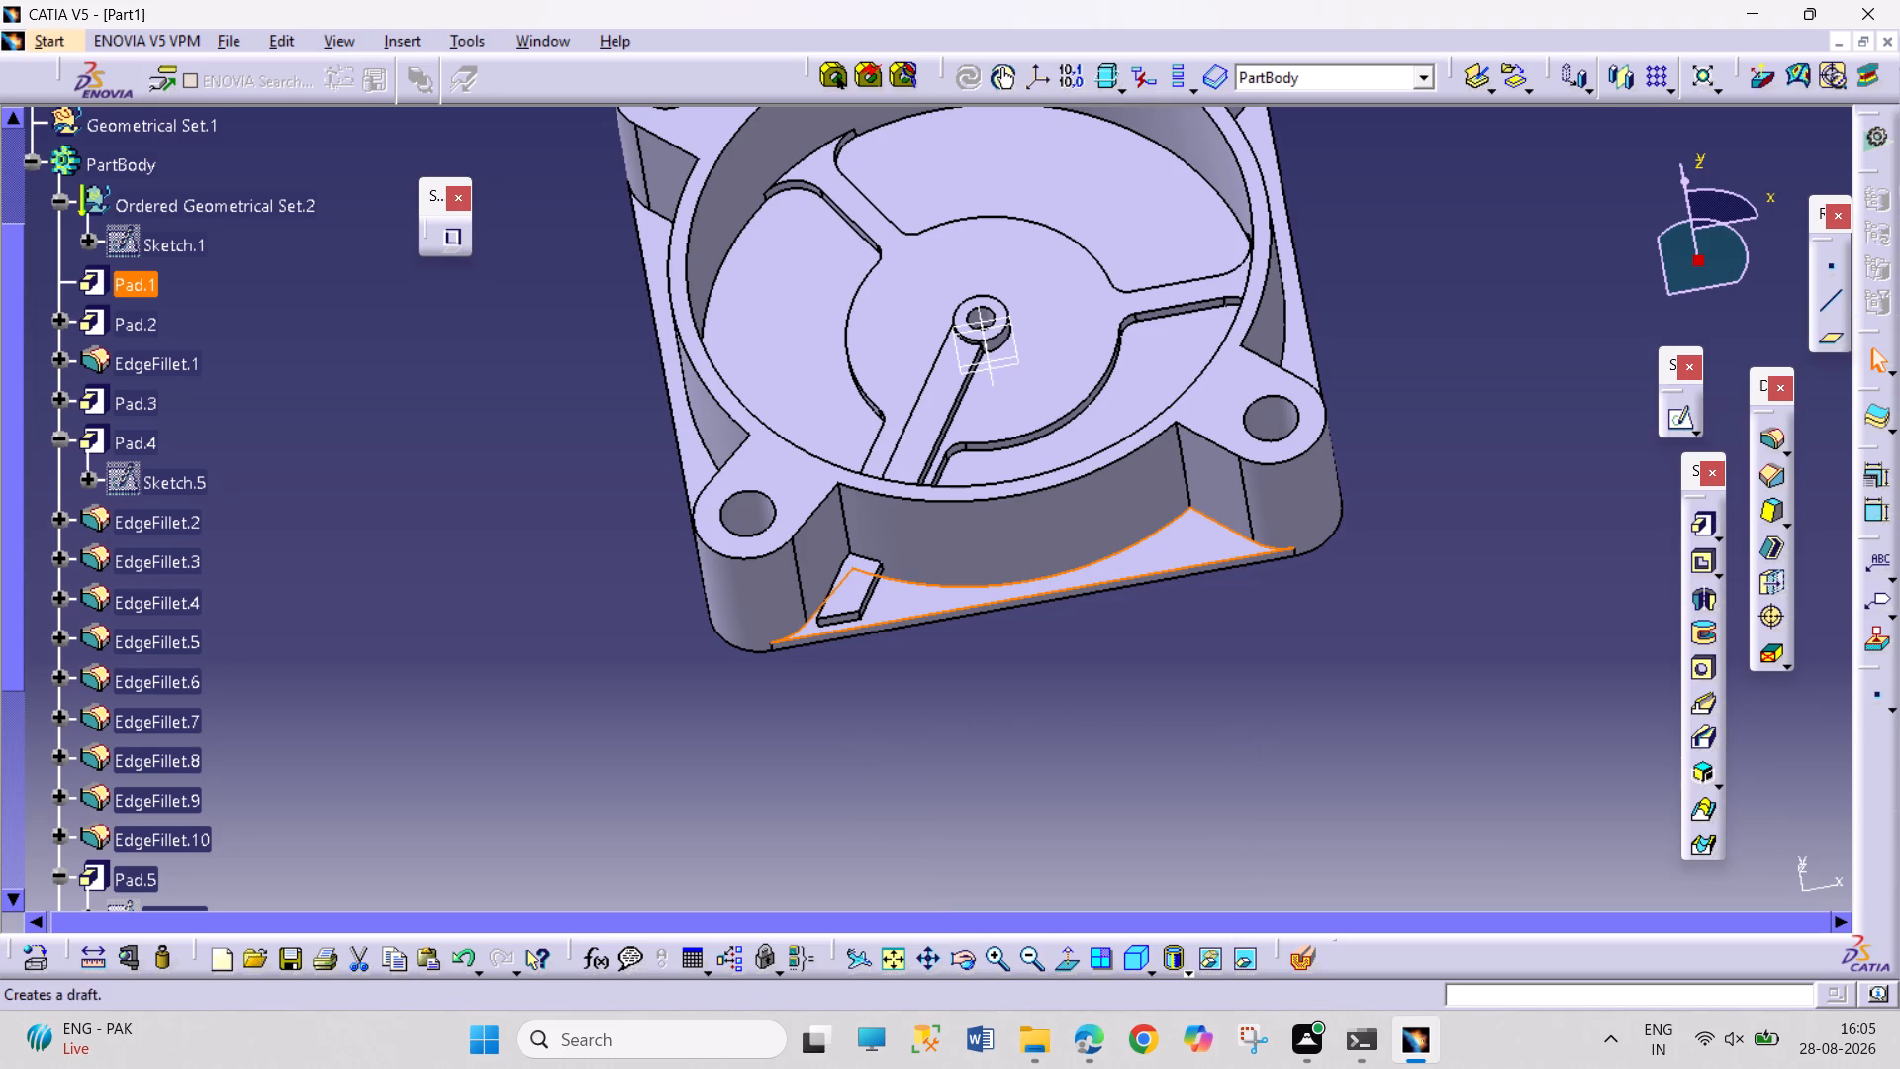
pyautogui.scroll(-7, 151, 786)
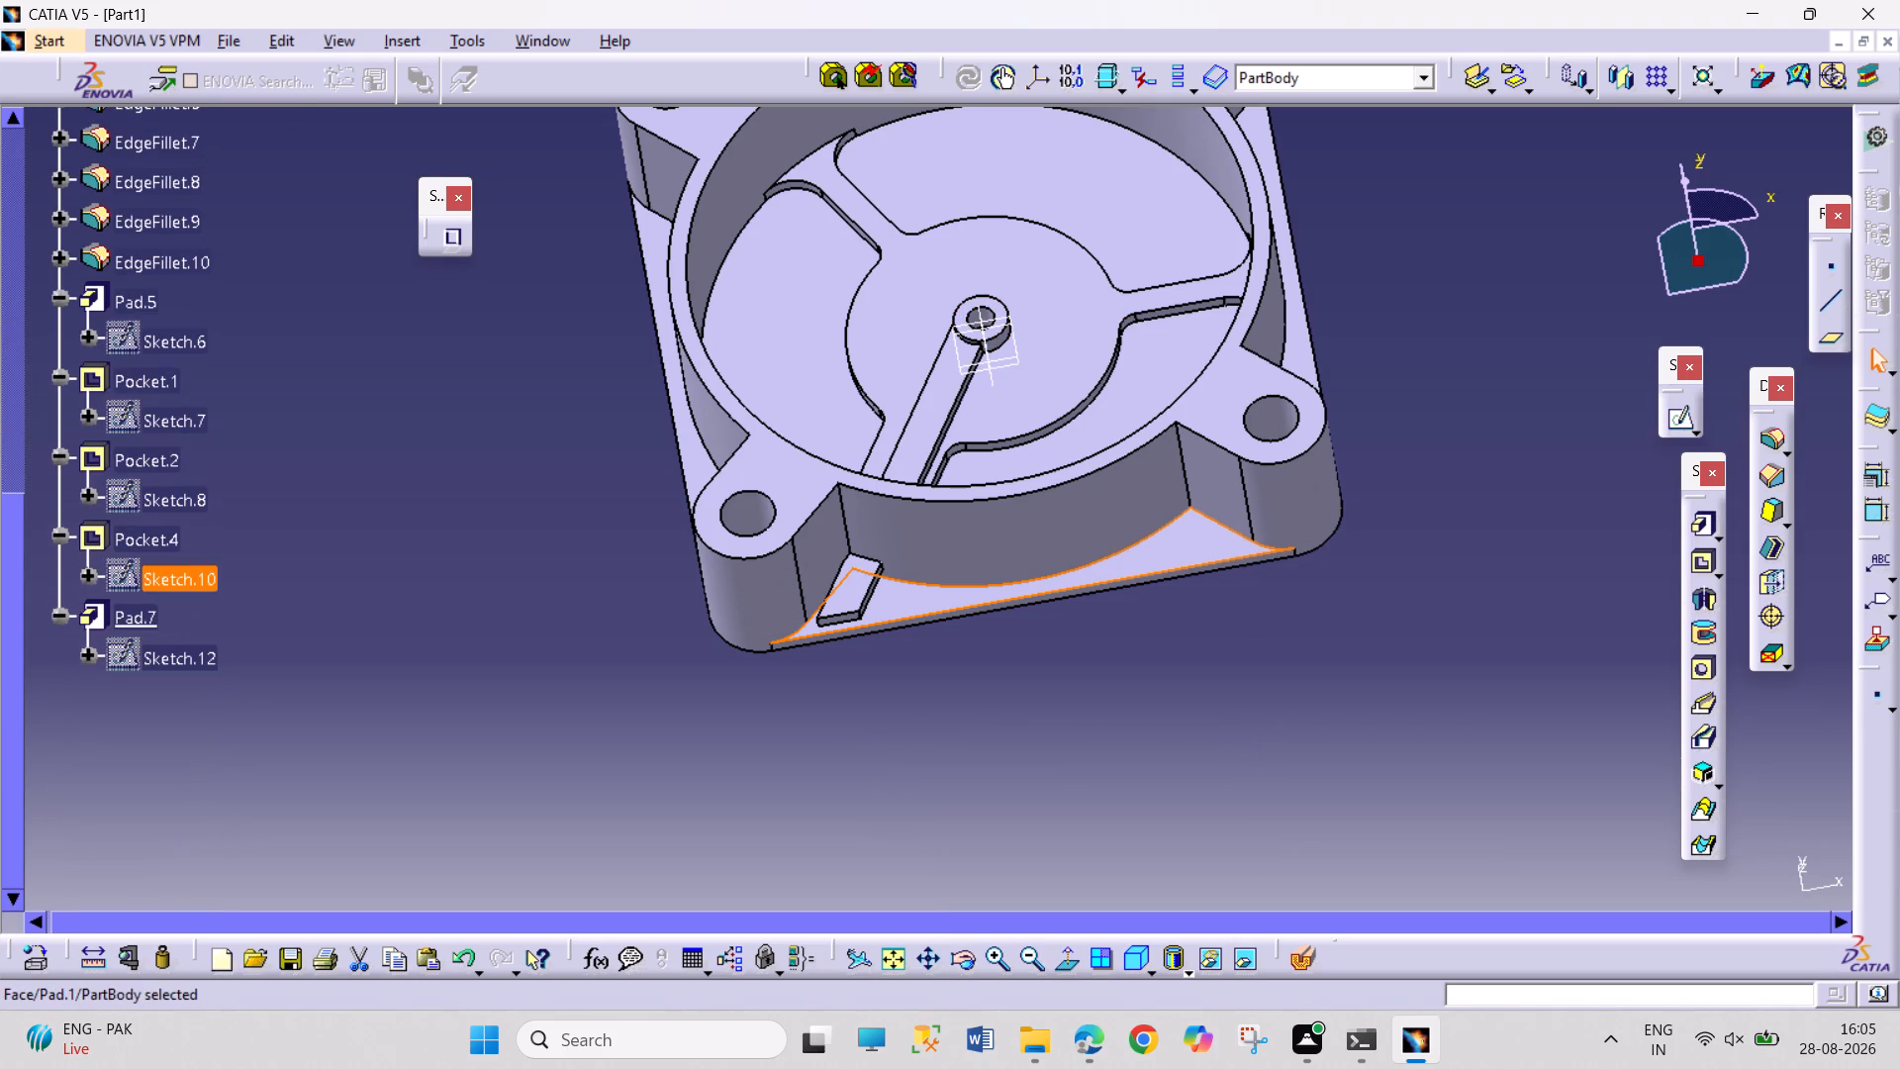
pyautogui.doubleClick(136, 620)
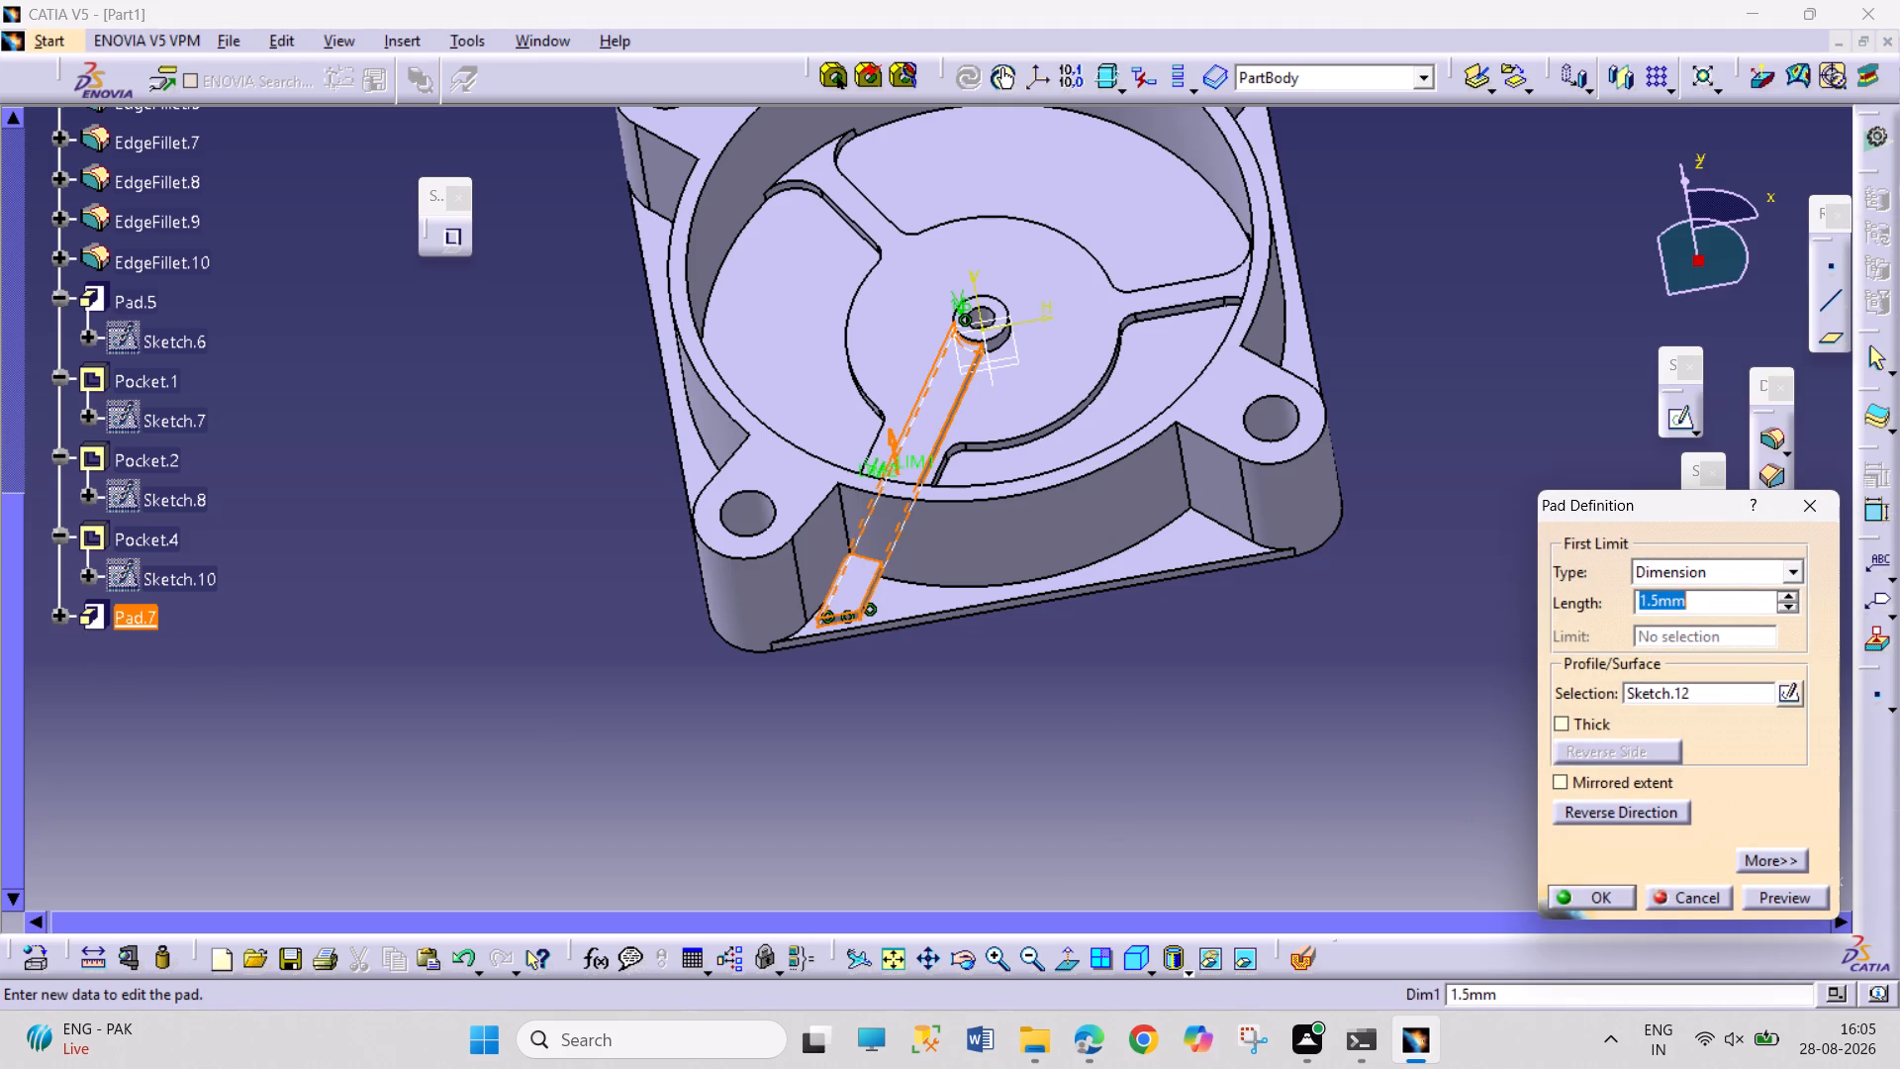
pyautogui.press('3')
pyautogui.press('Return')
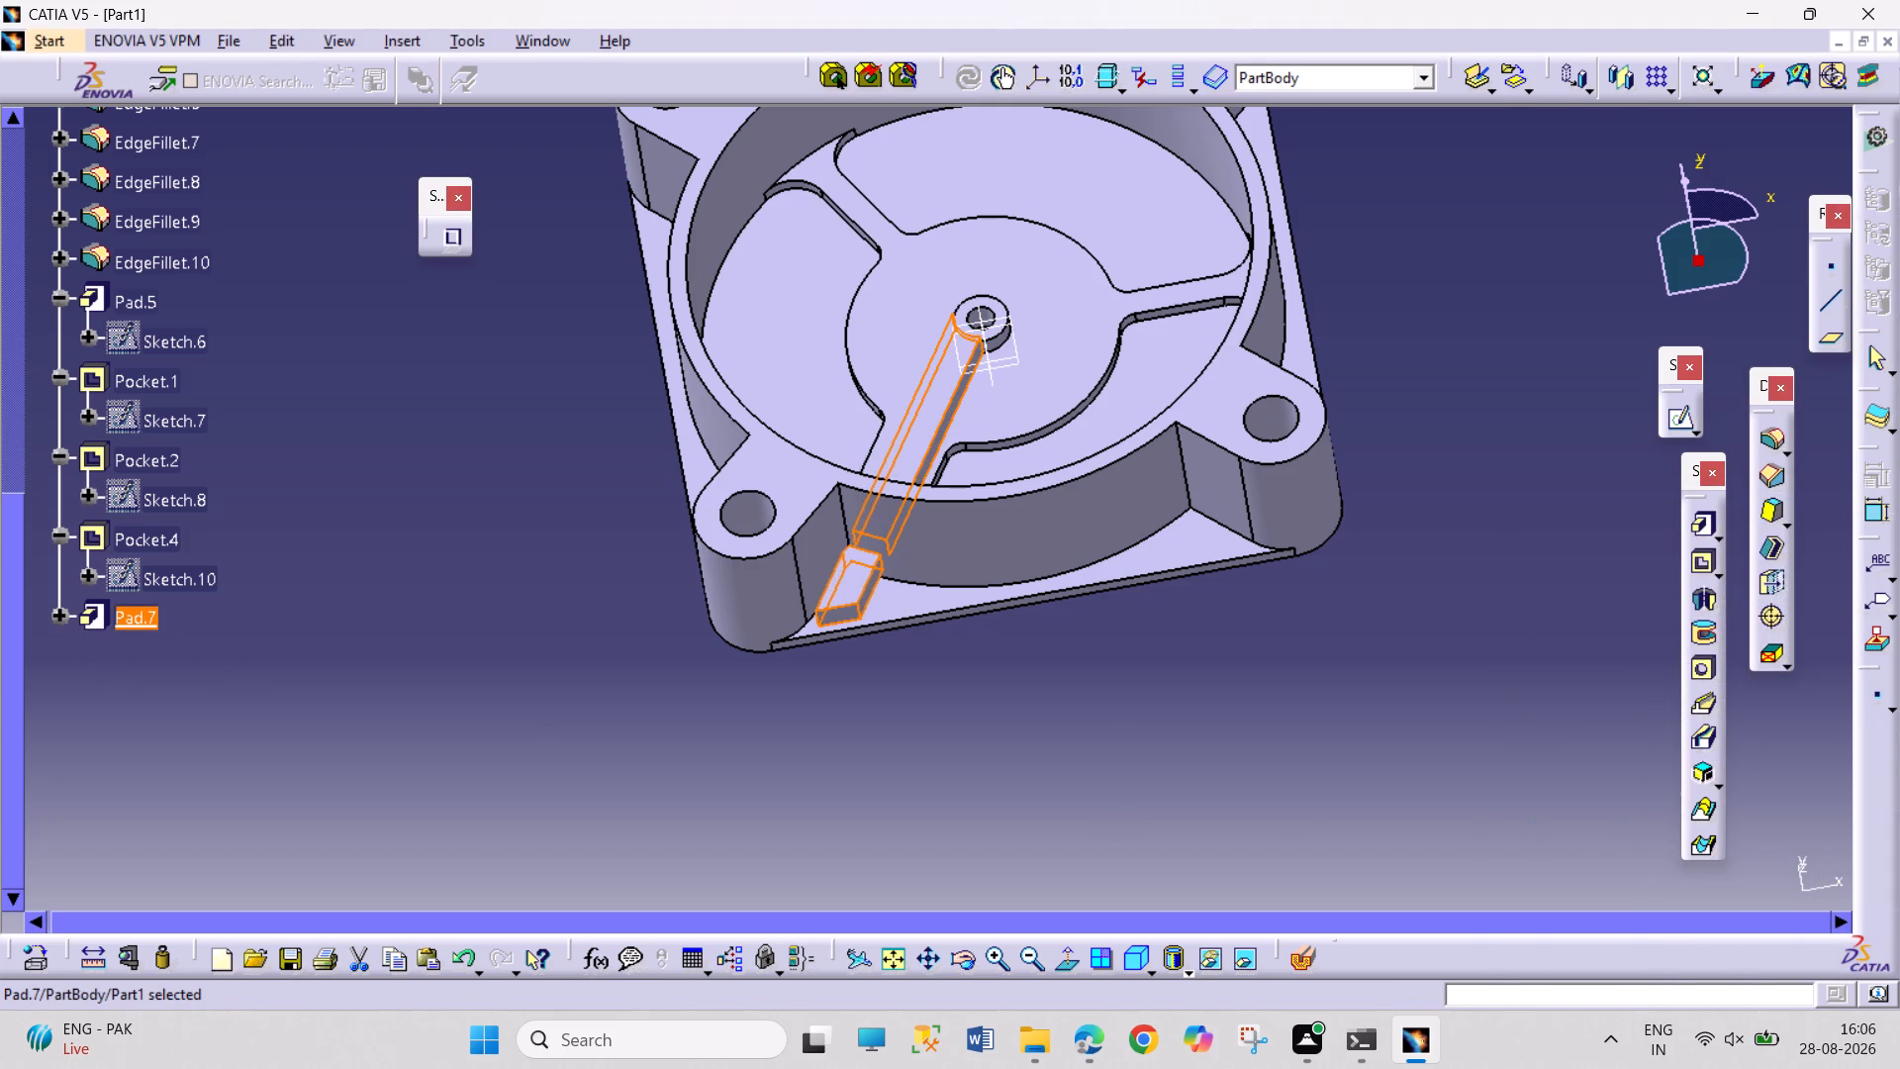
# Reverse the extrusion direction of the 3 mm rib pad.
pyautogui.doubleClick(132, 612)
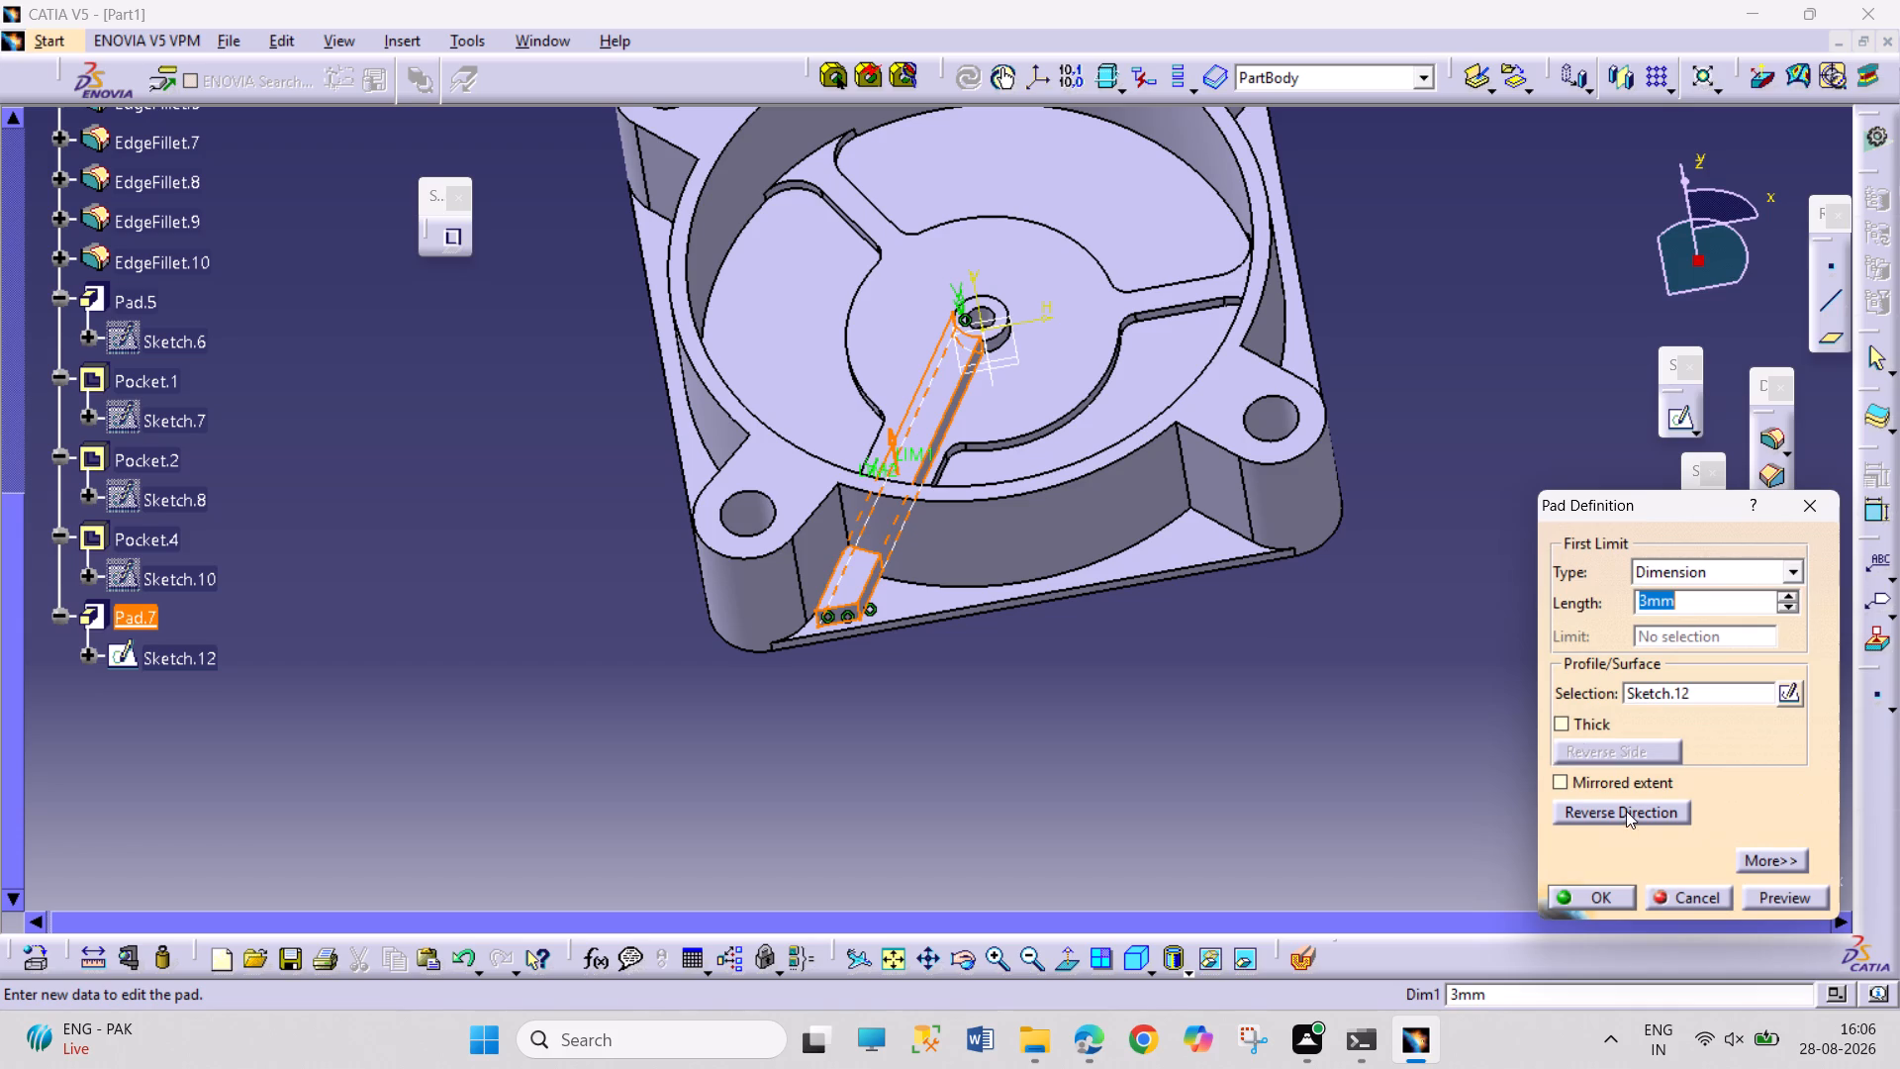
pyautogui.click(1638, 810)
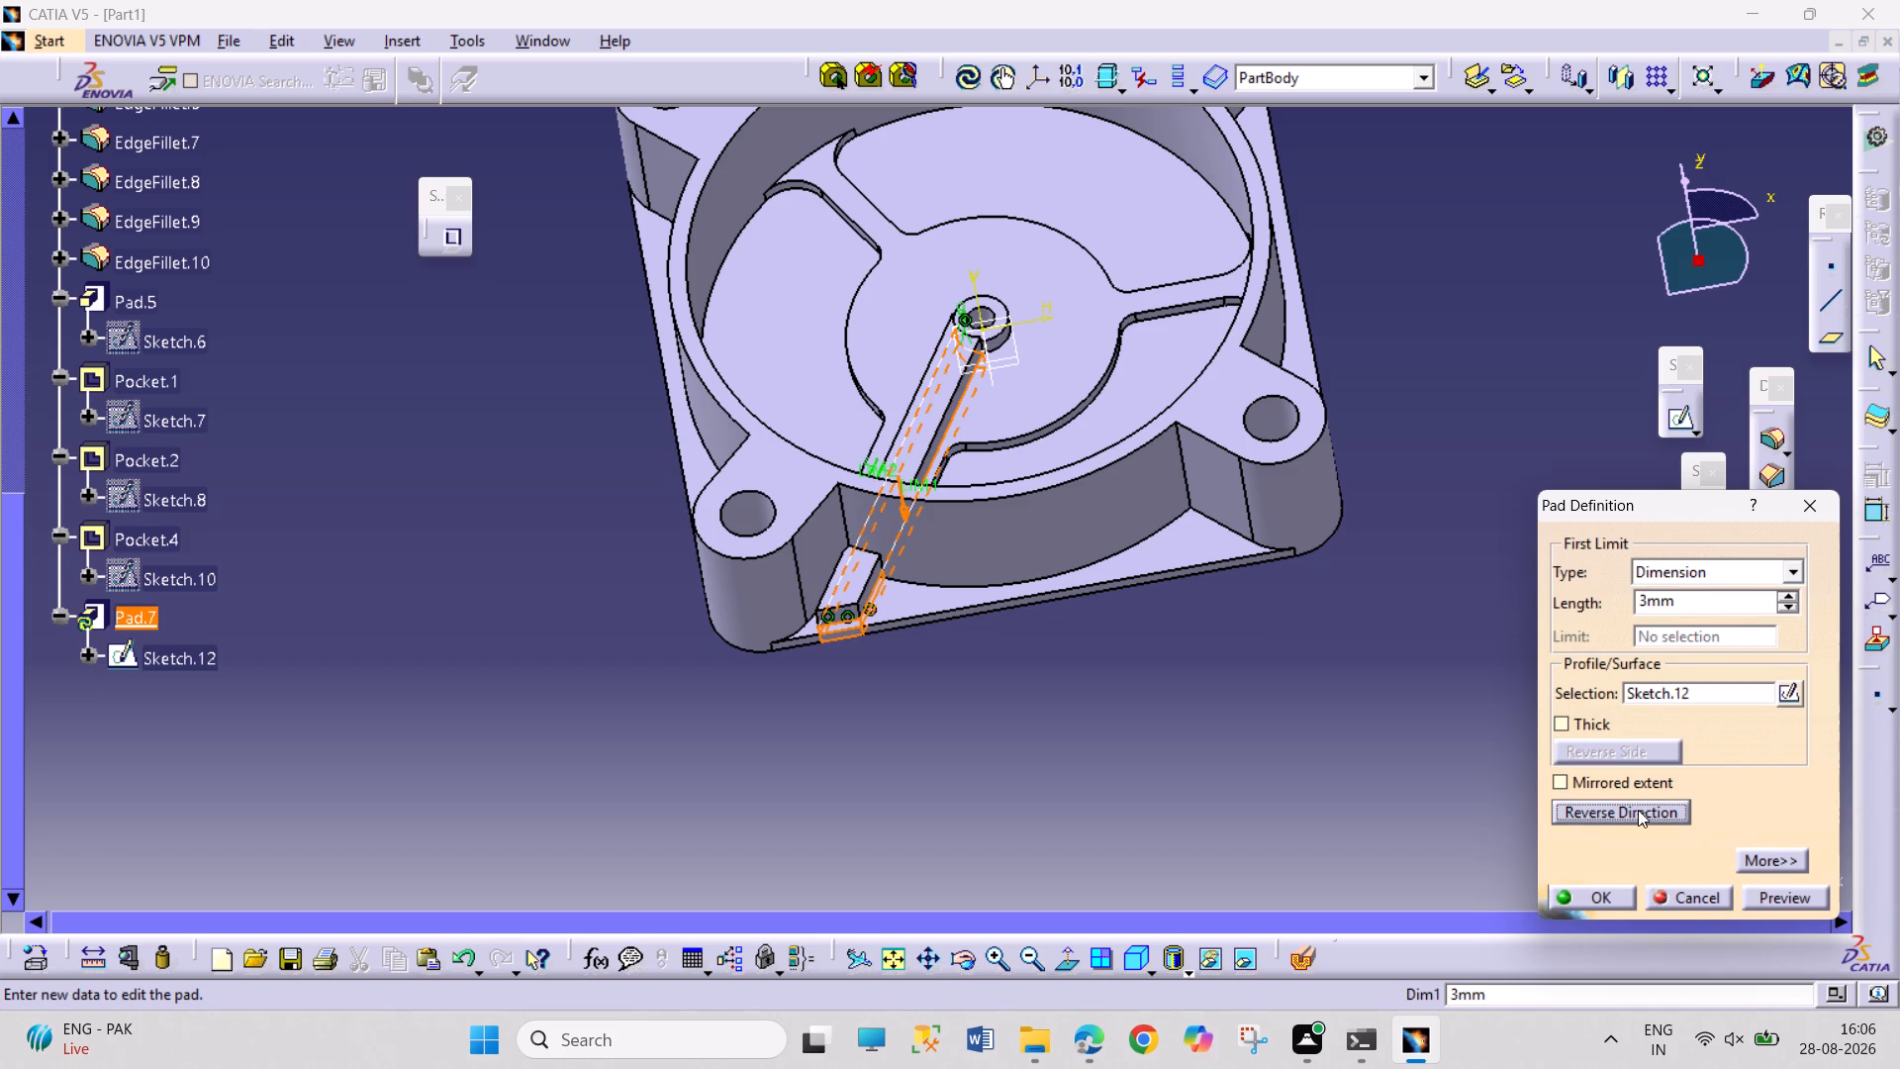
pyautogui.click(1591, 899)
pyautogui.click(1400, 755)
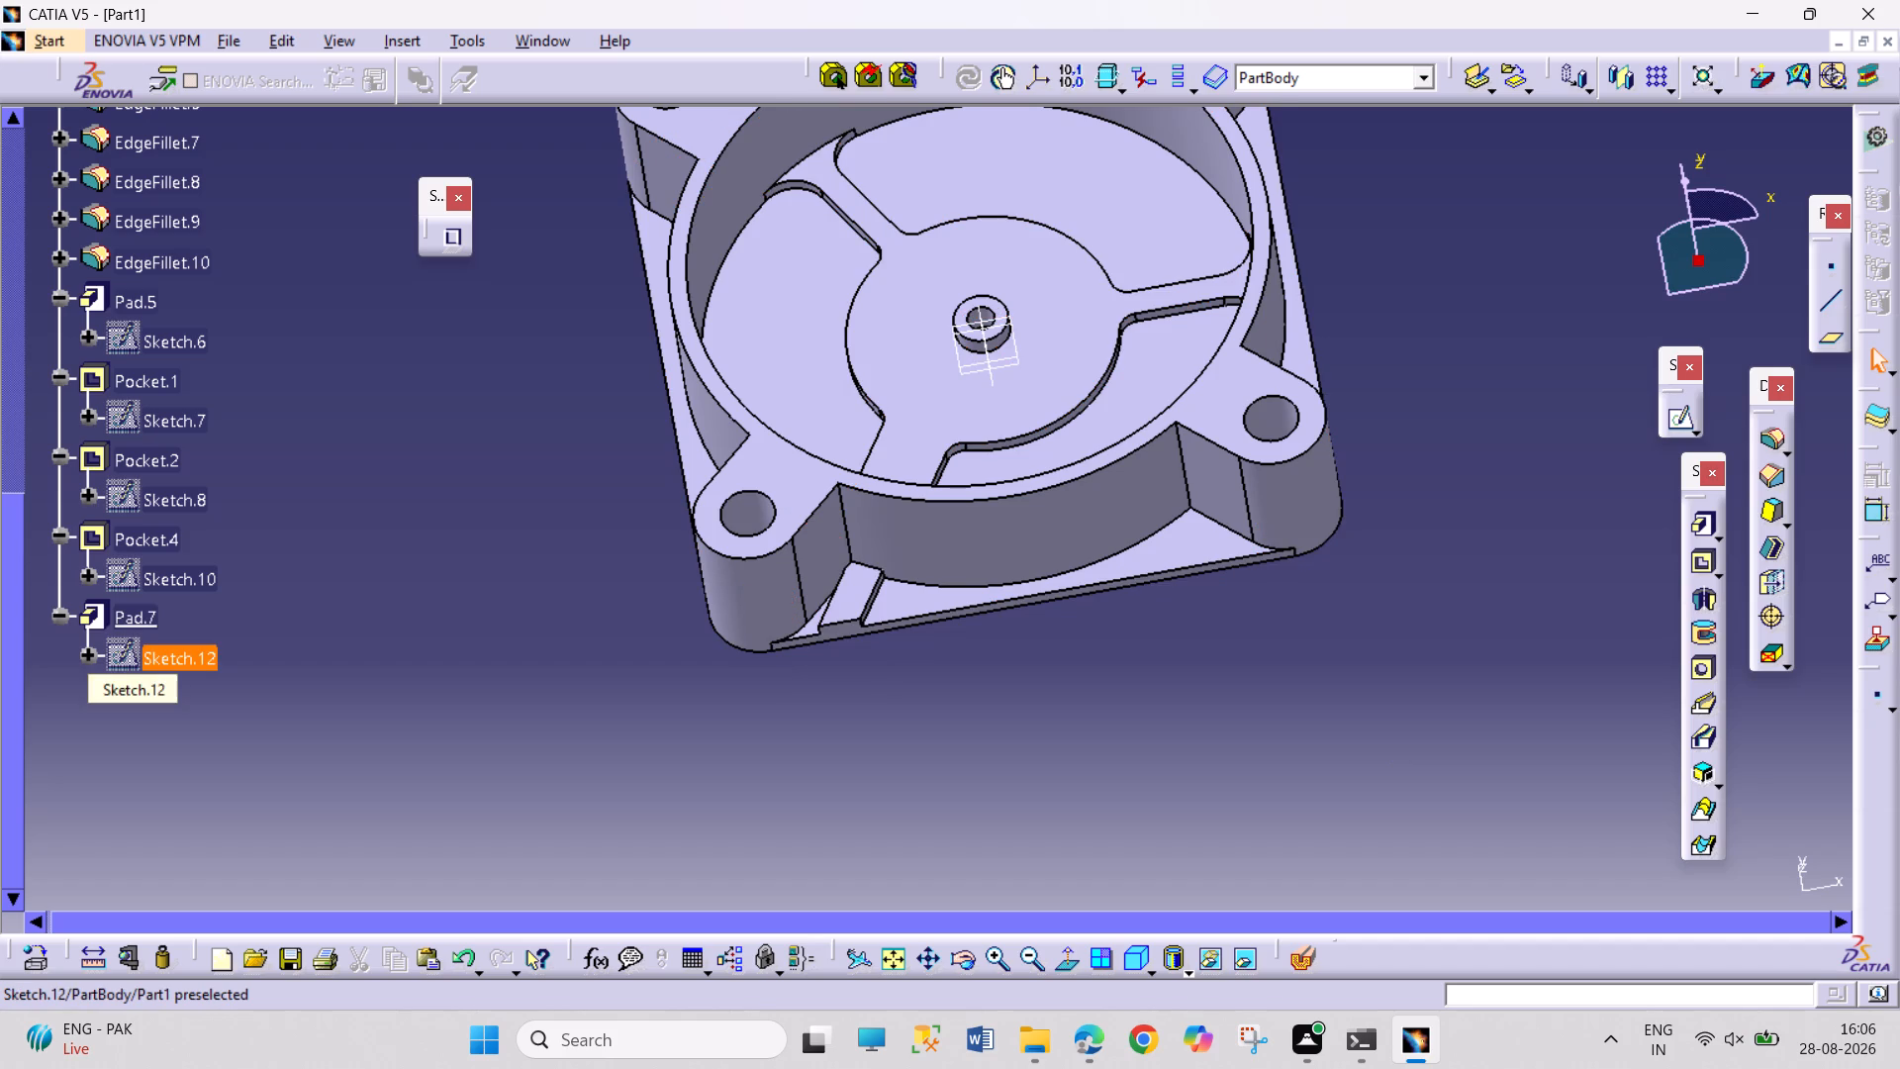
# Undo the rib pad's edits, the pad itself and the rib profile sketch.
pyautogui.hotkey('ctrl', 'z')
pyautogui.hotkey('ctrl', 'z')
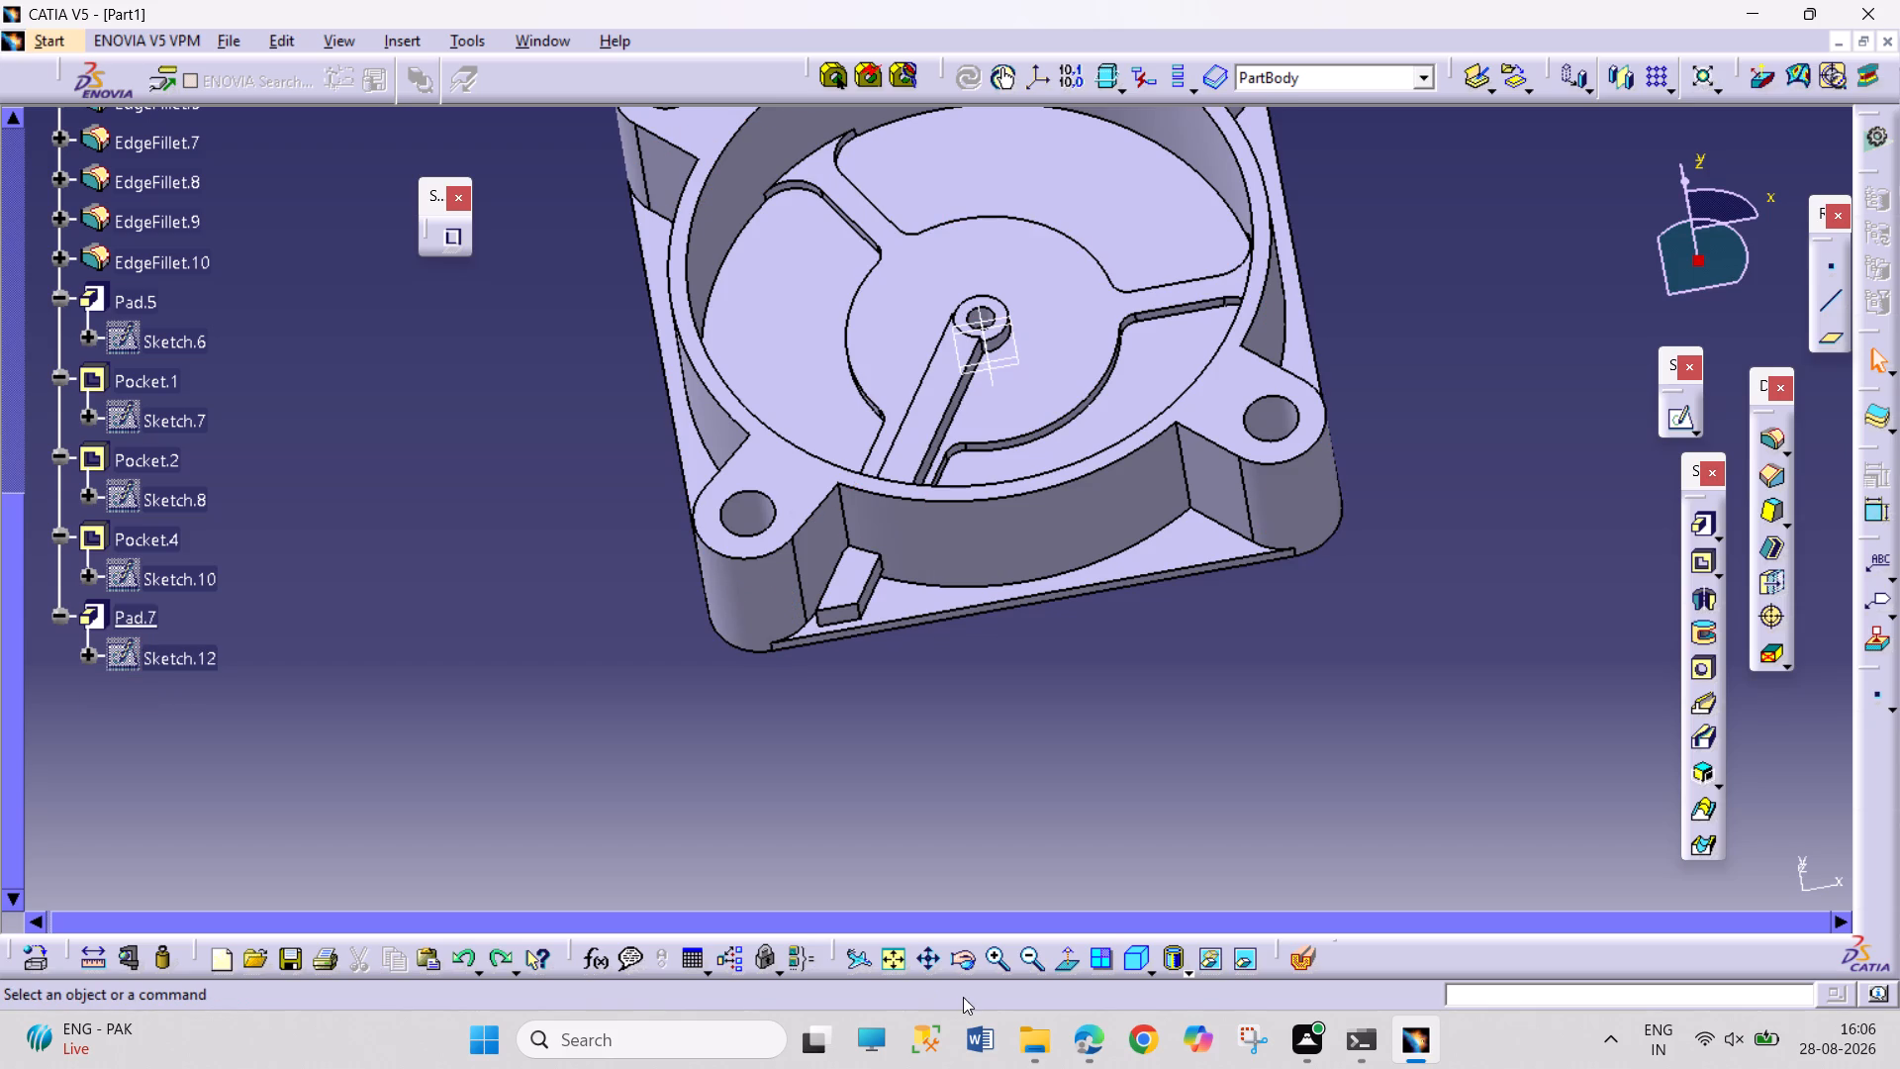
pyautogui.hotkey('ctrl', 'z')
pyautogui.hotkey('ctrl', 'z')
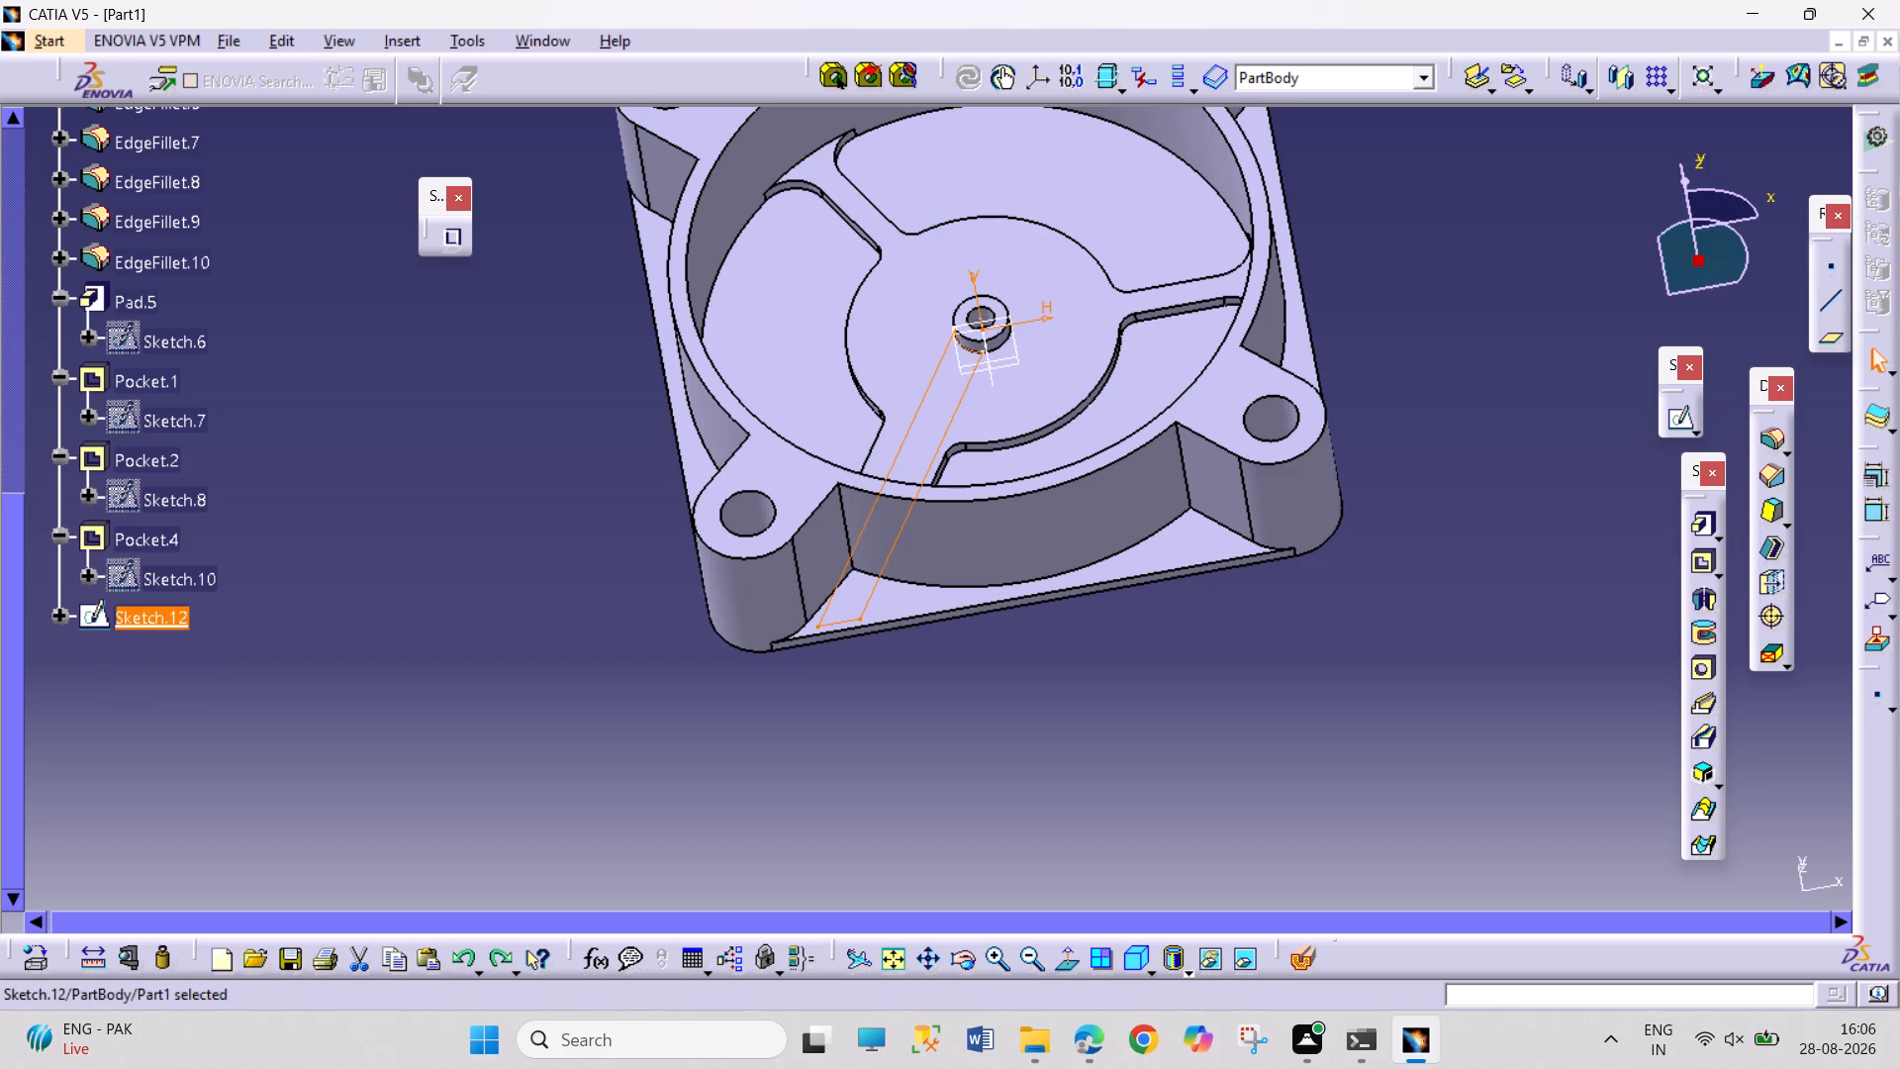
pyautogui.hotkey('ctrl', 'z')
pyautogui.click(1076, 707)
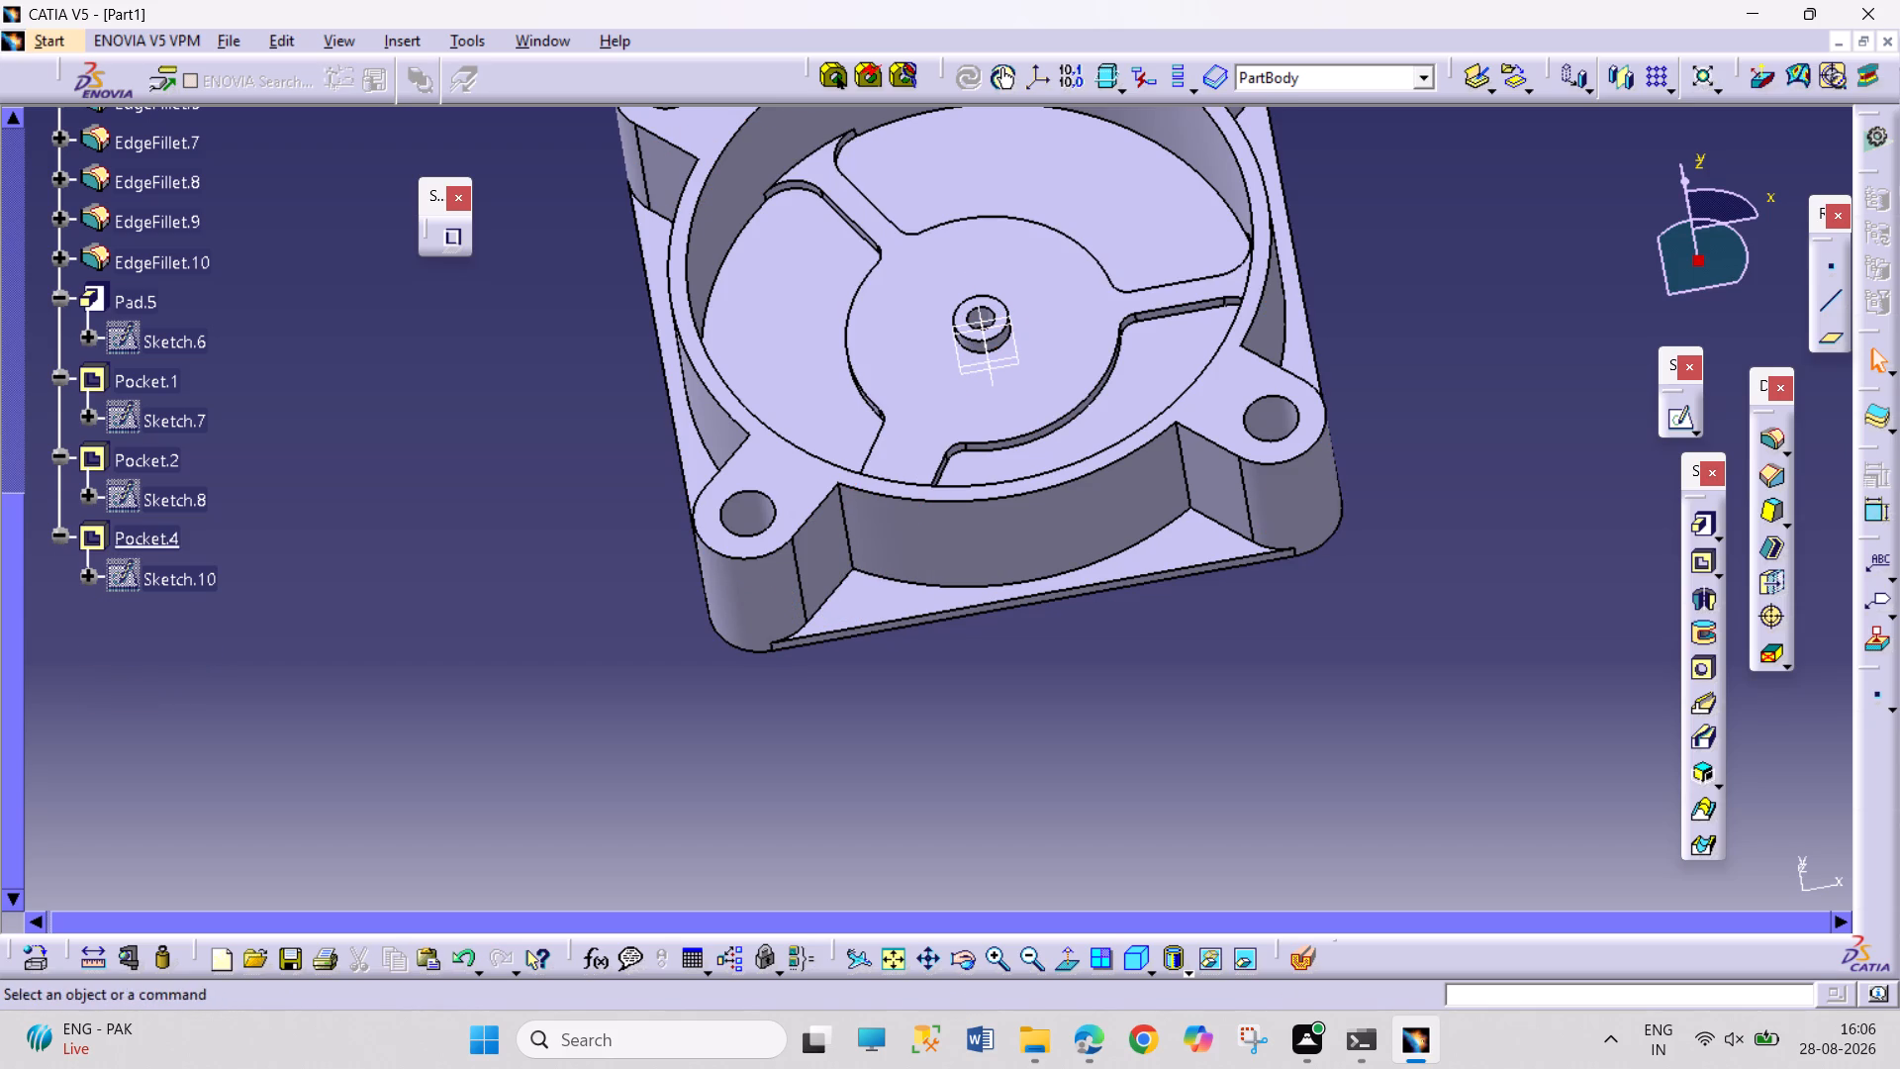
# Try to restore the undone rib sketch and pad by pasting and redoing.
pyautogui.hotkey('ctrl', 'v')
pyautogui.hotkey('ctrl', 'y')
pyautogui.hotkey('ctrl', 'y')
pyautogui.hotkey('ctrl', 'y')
# Sketch two parallel slanted lines on the central boss's top face, about 43 mm long, running past the housing's lower edge.
pyautogui.click(995, 299)
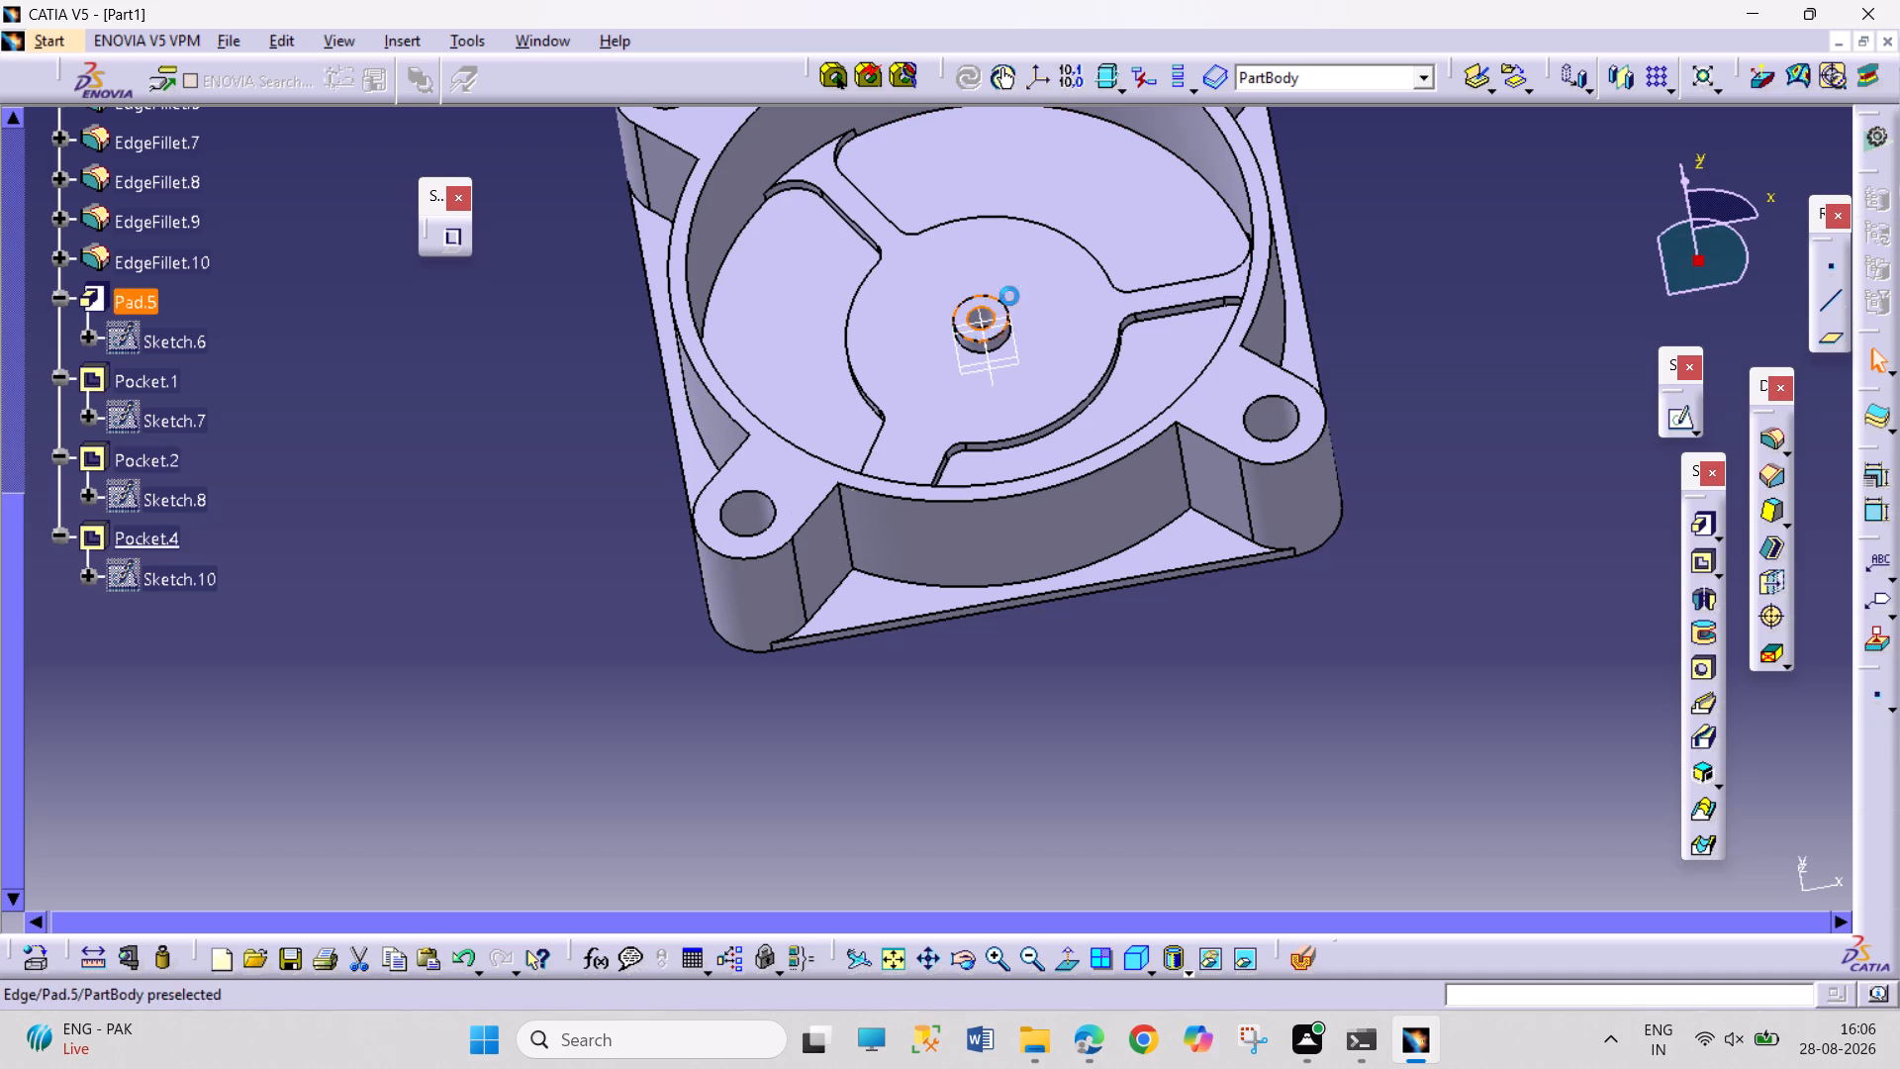
pyautogui.click(1674, 417)
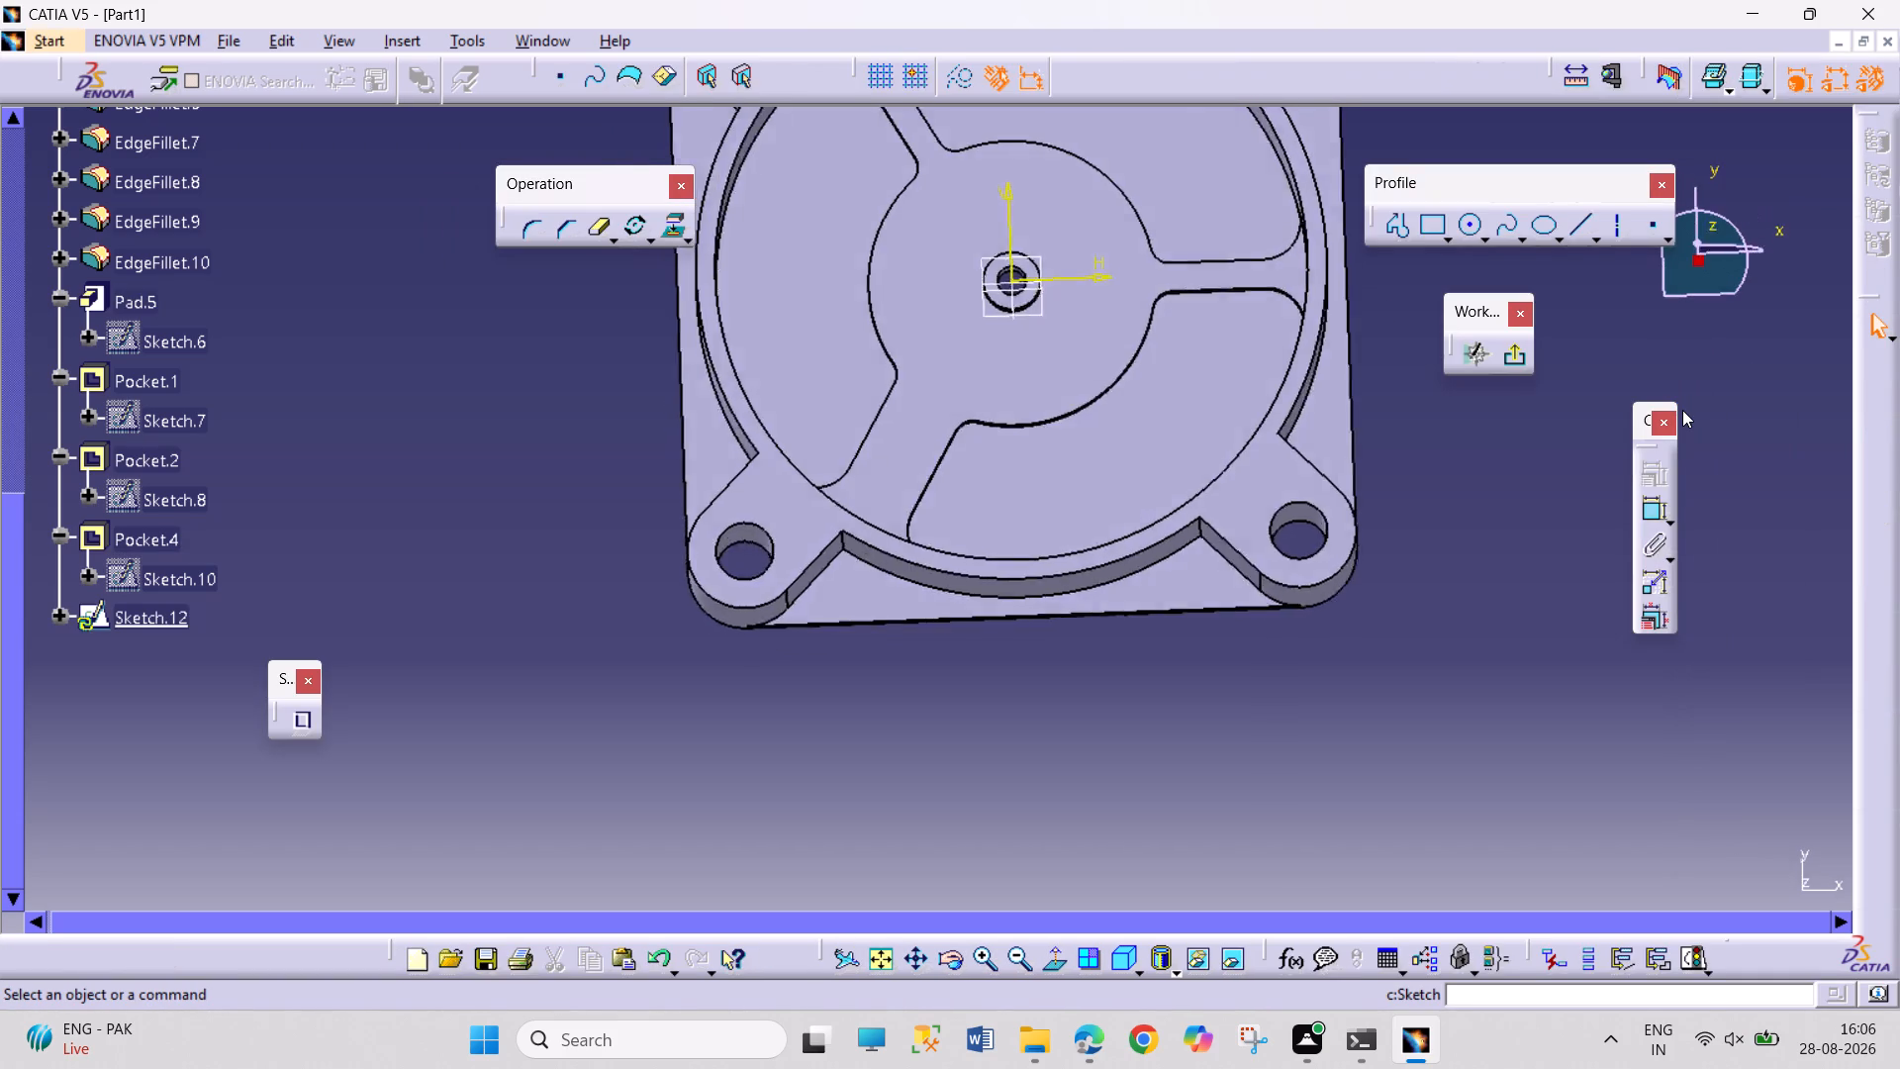
pyautogui.click(1572, 228)
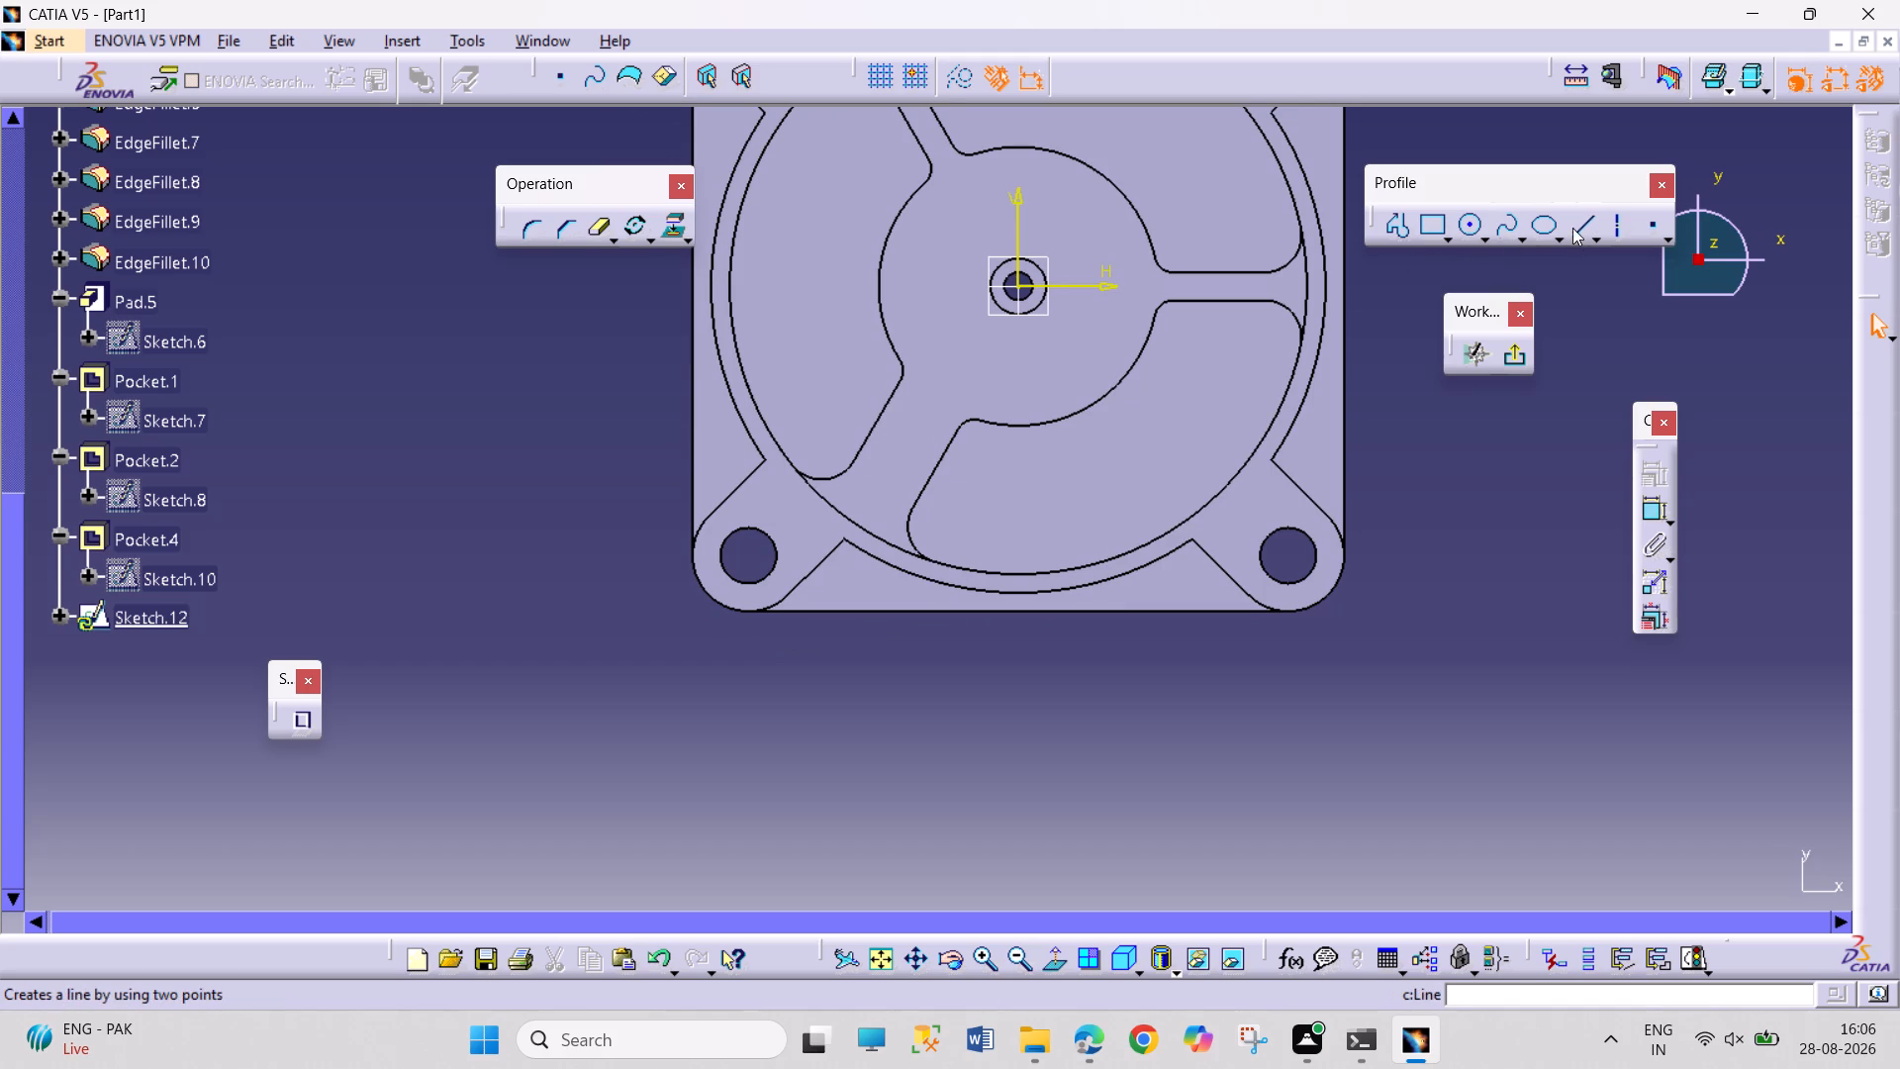
pyautogui.click(993, 291)
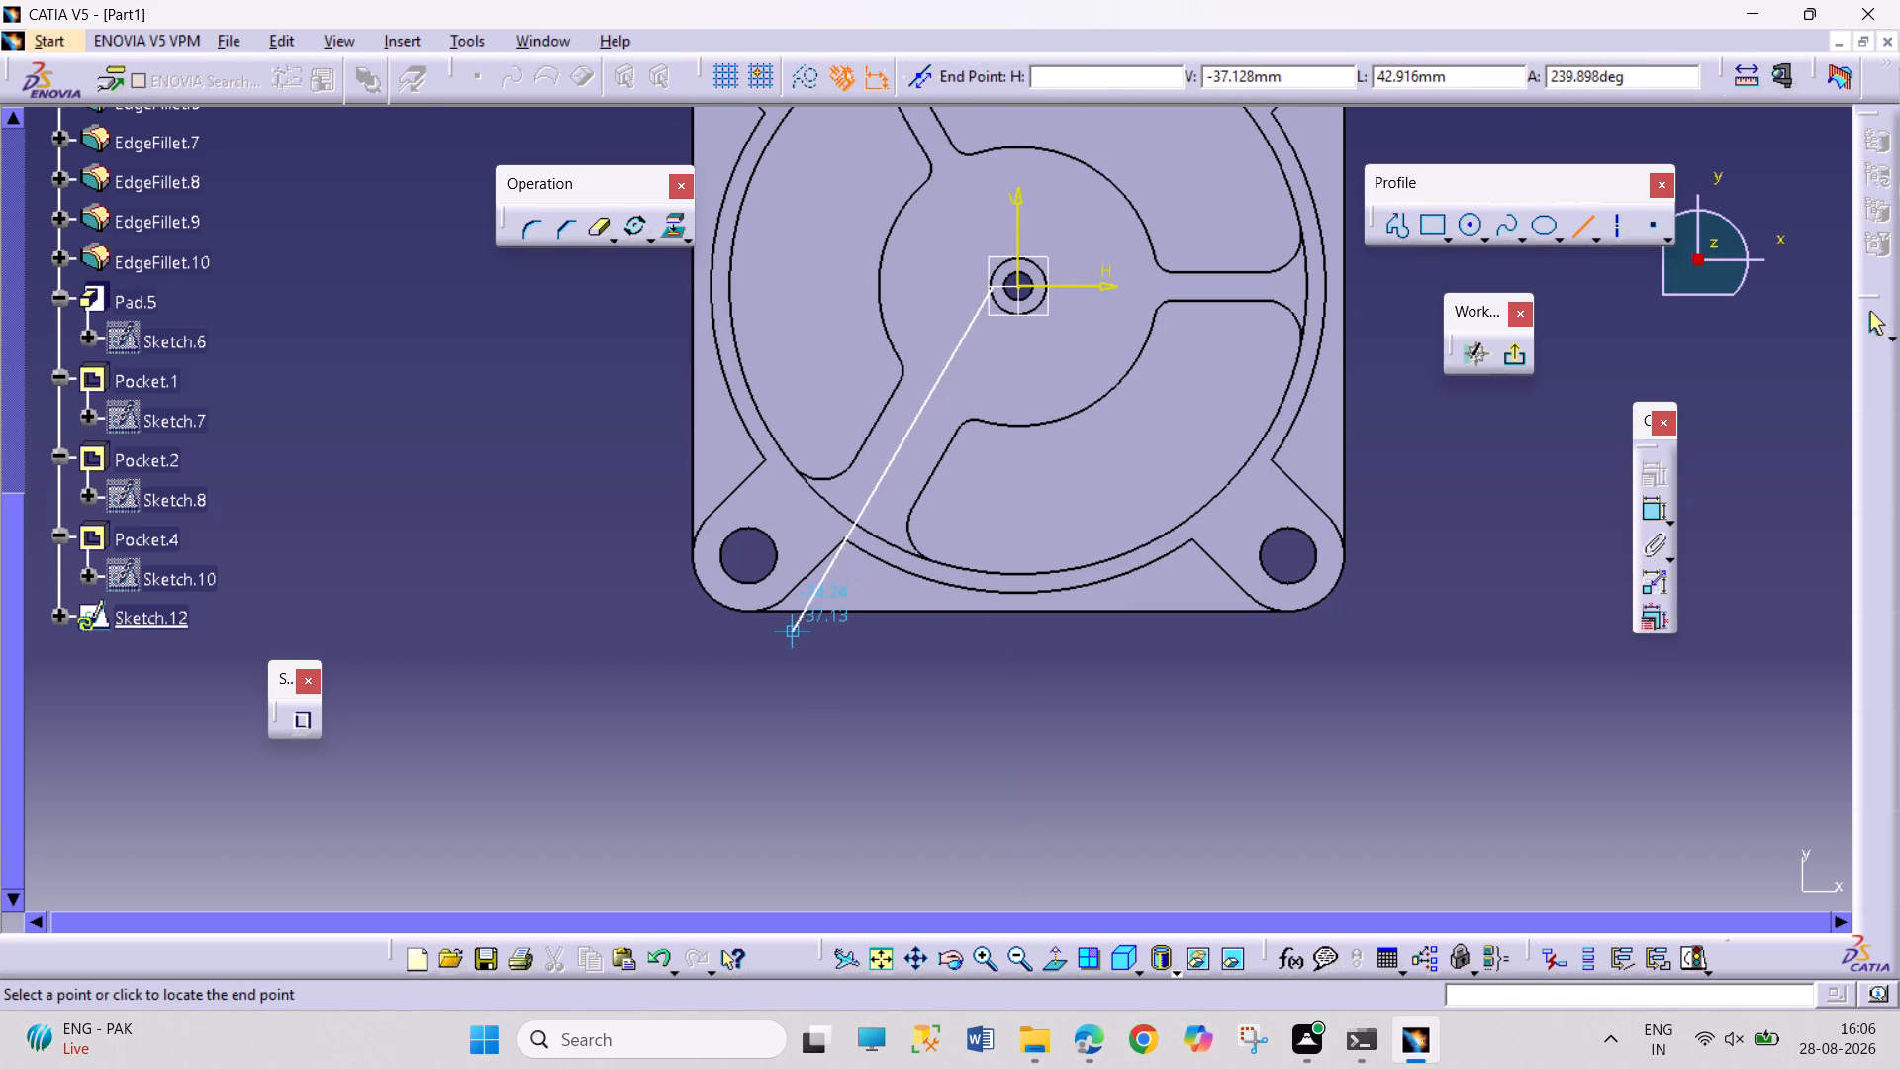
pyautogui.click(786, 633)
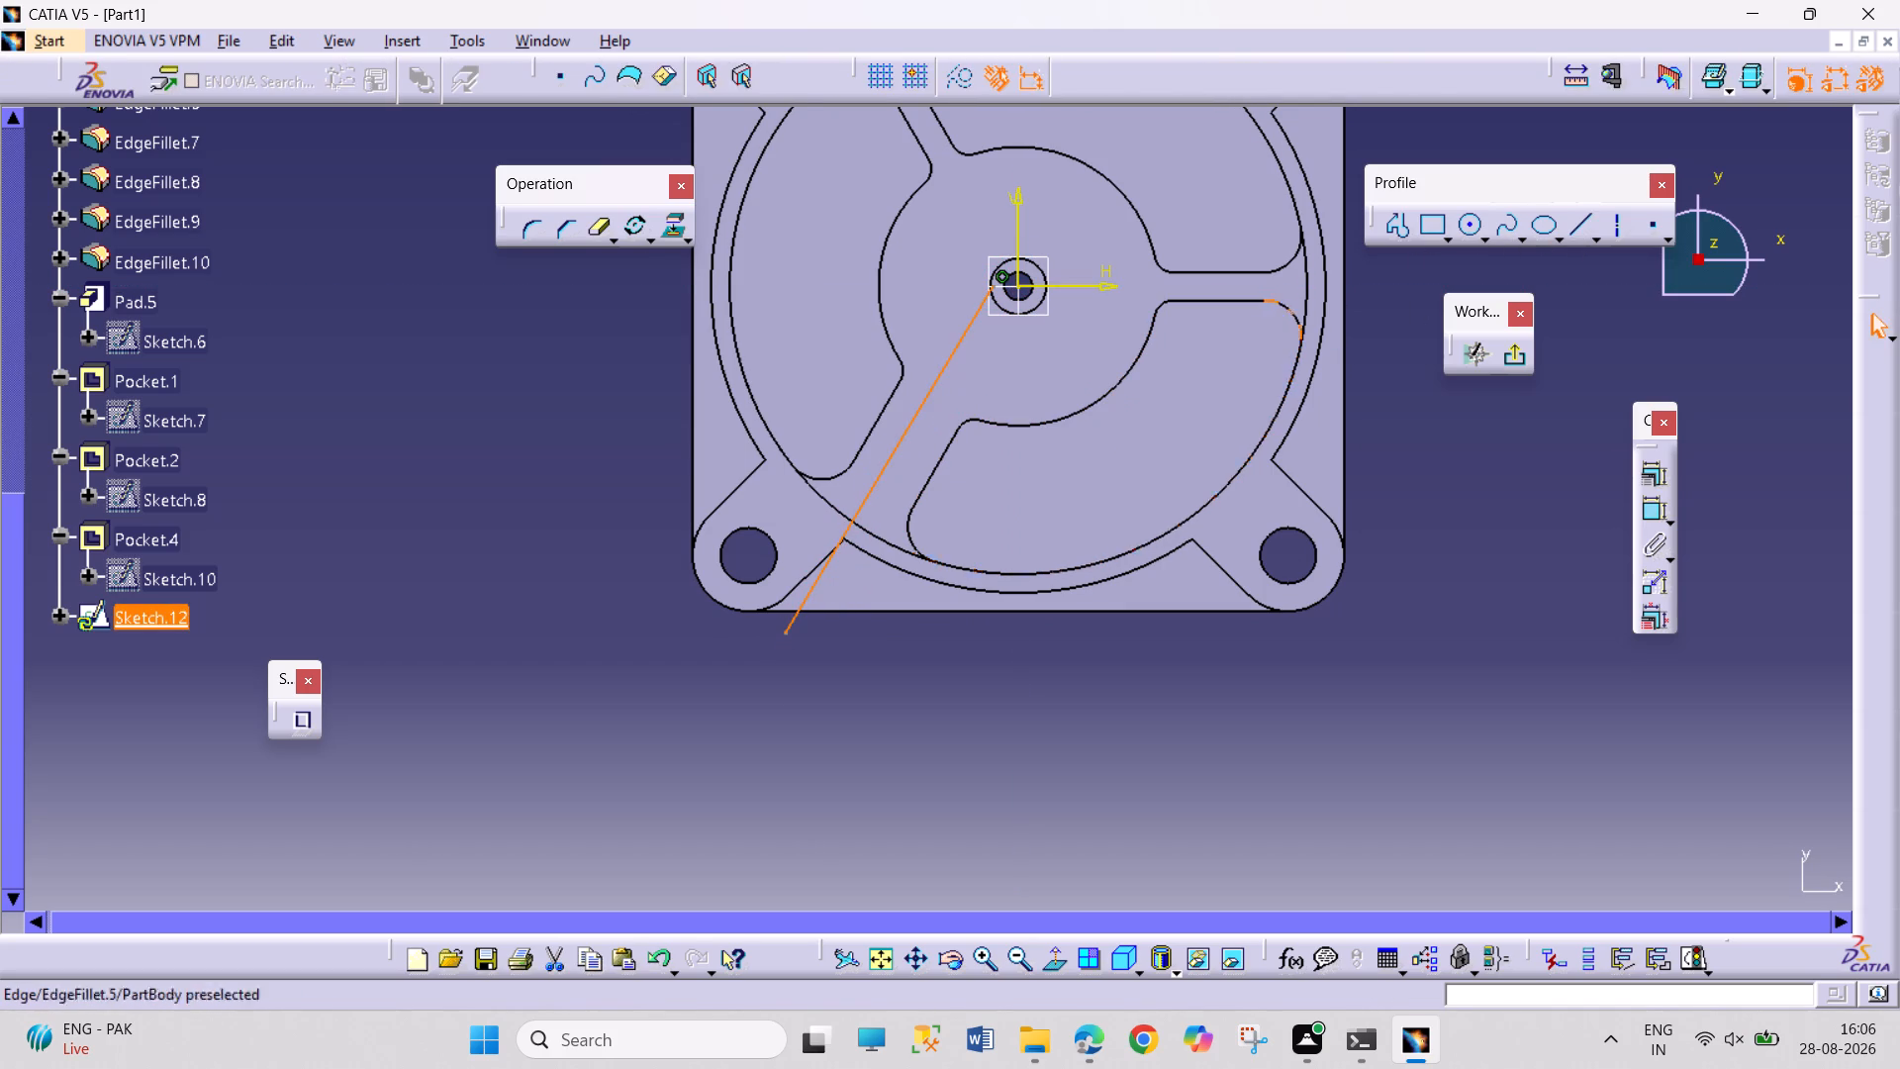
pyautogui.click(1578, 222)
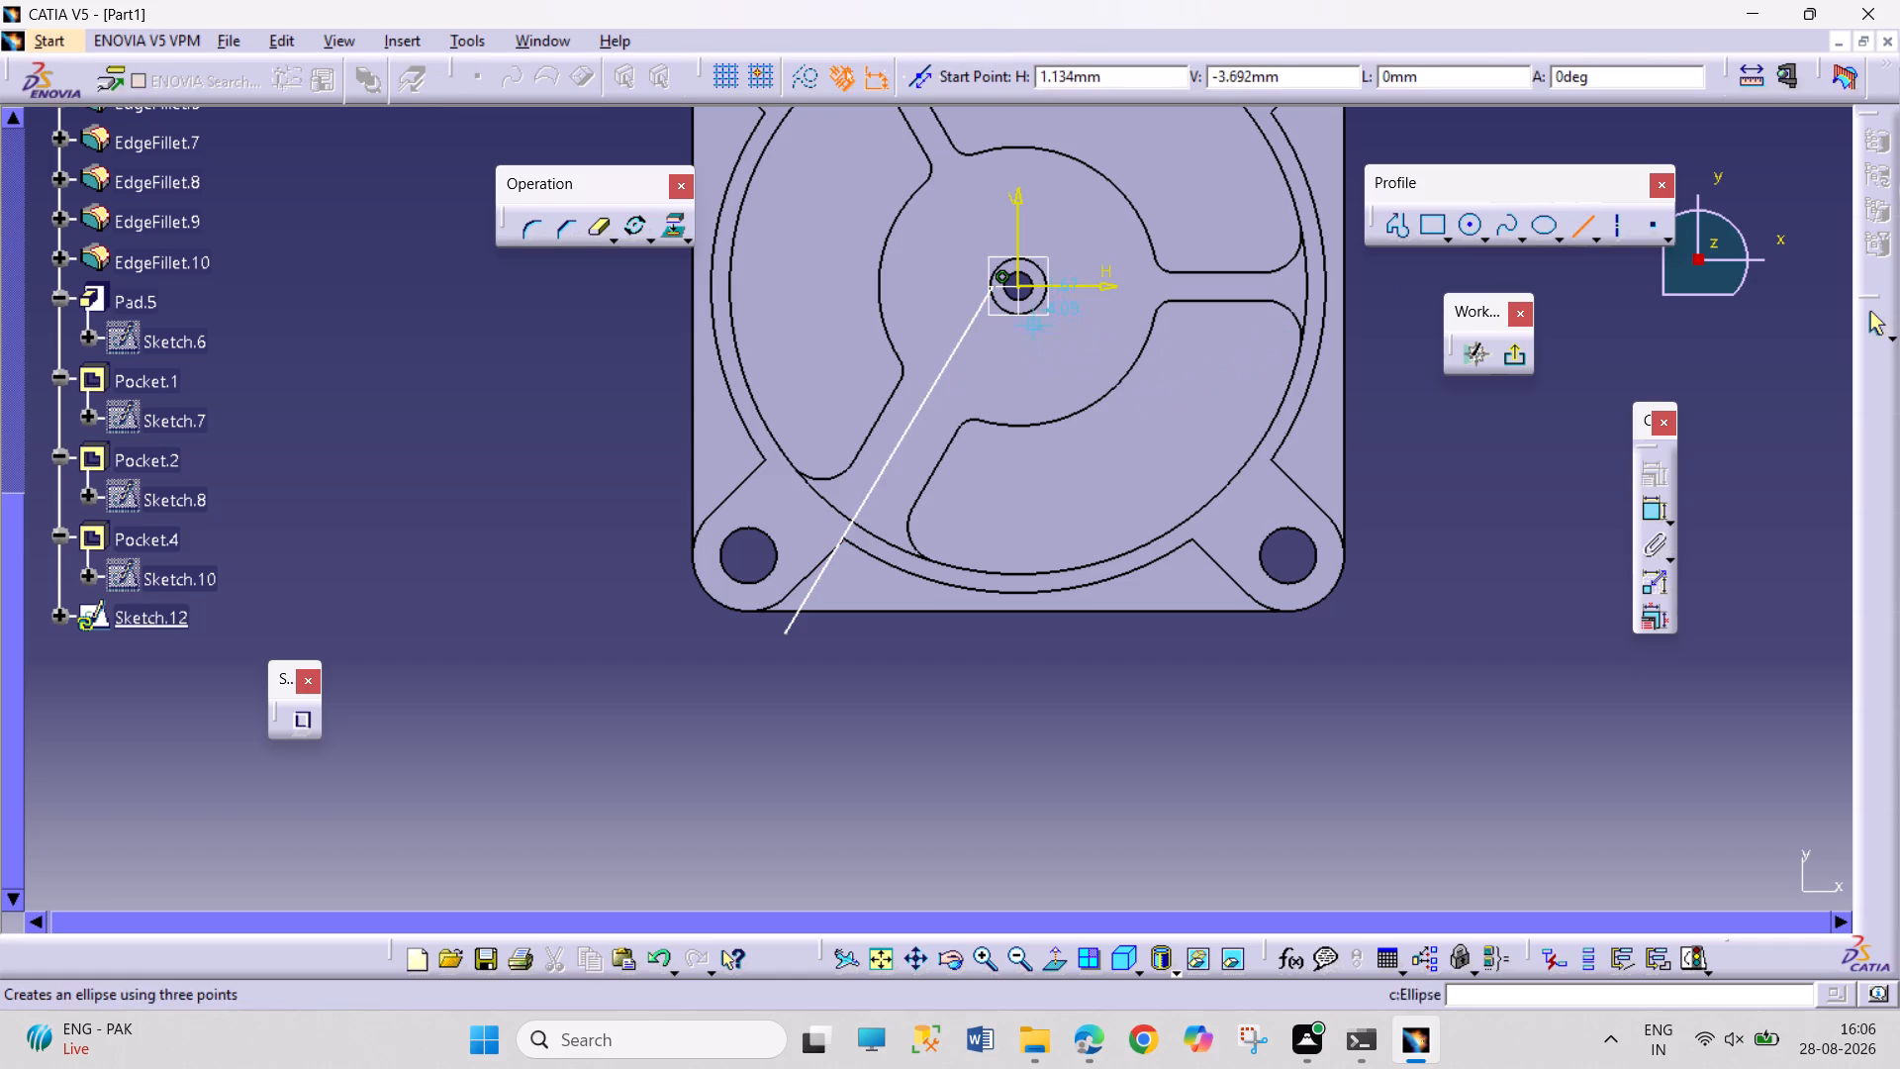
pyautogui.click(1032, 297)
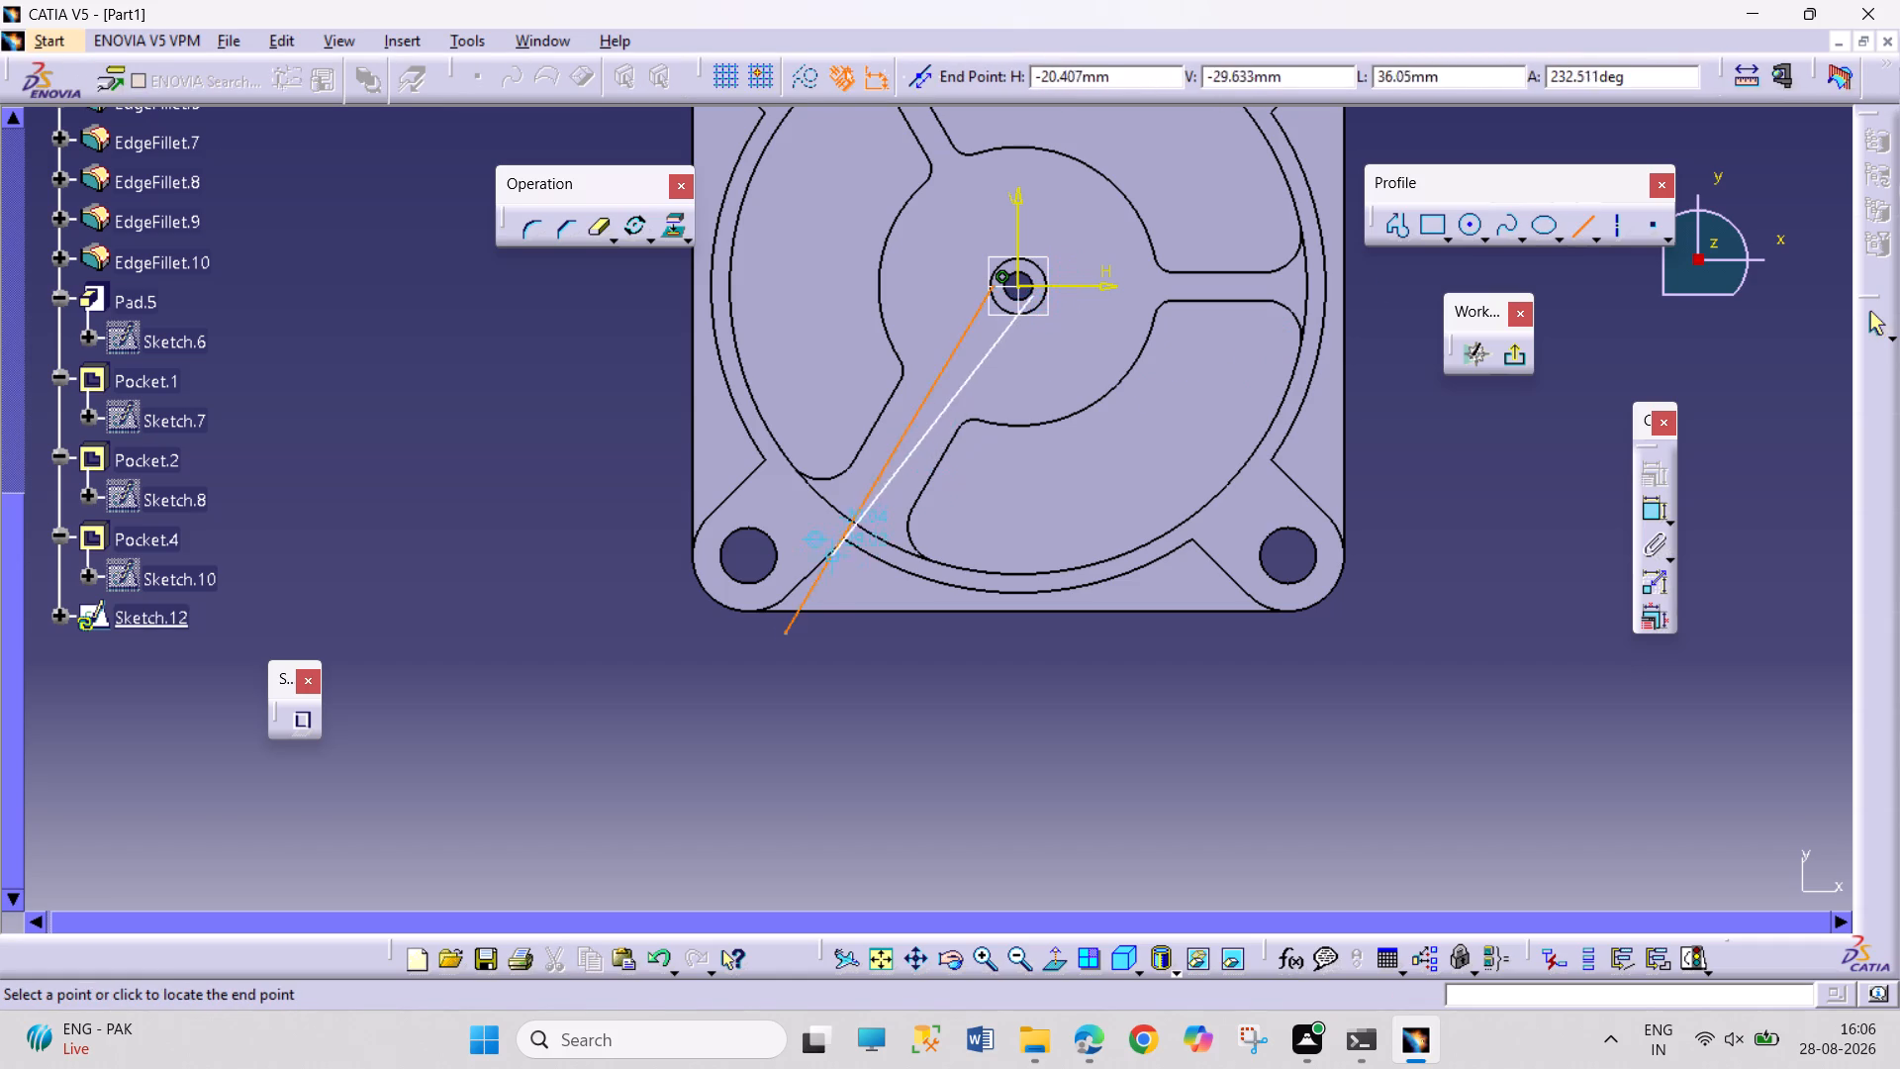
pyautogui.click(824, 649)
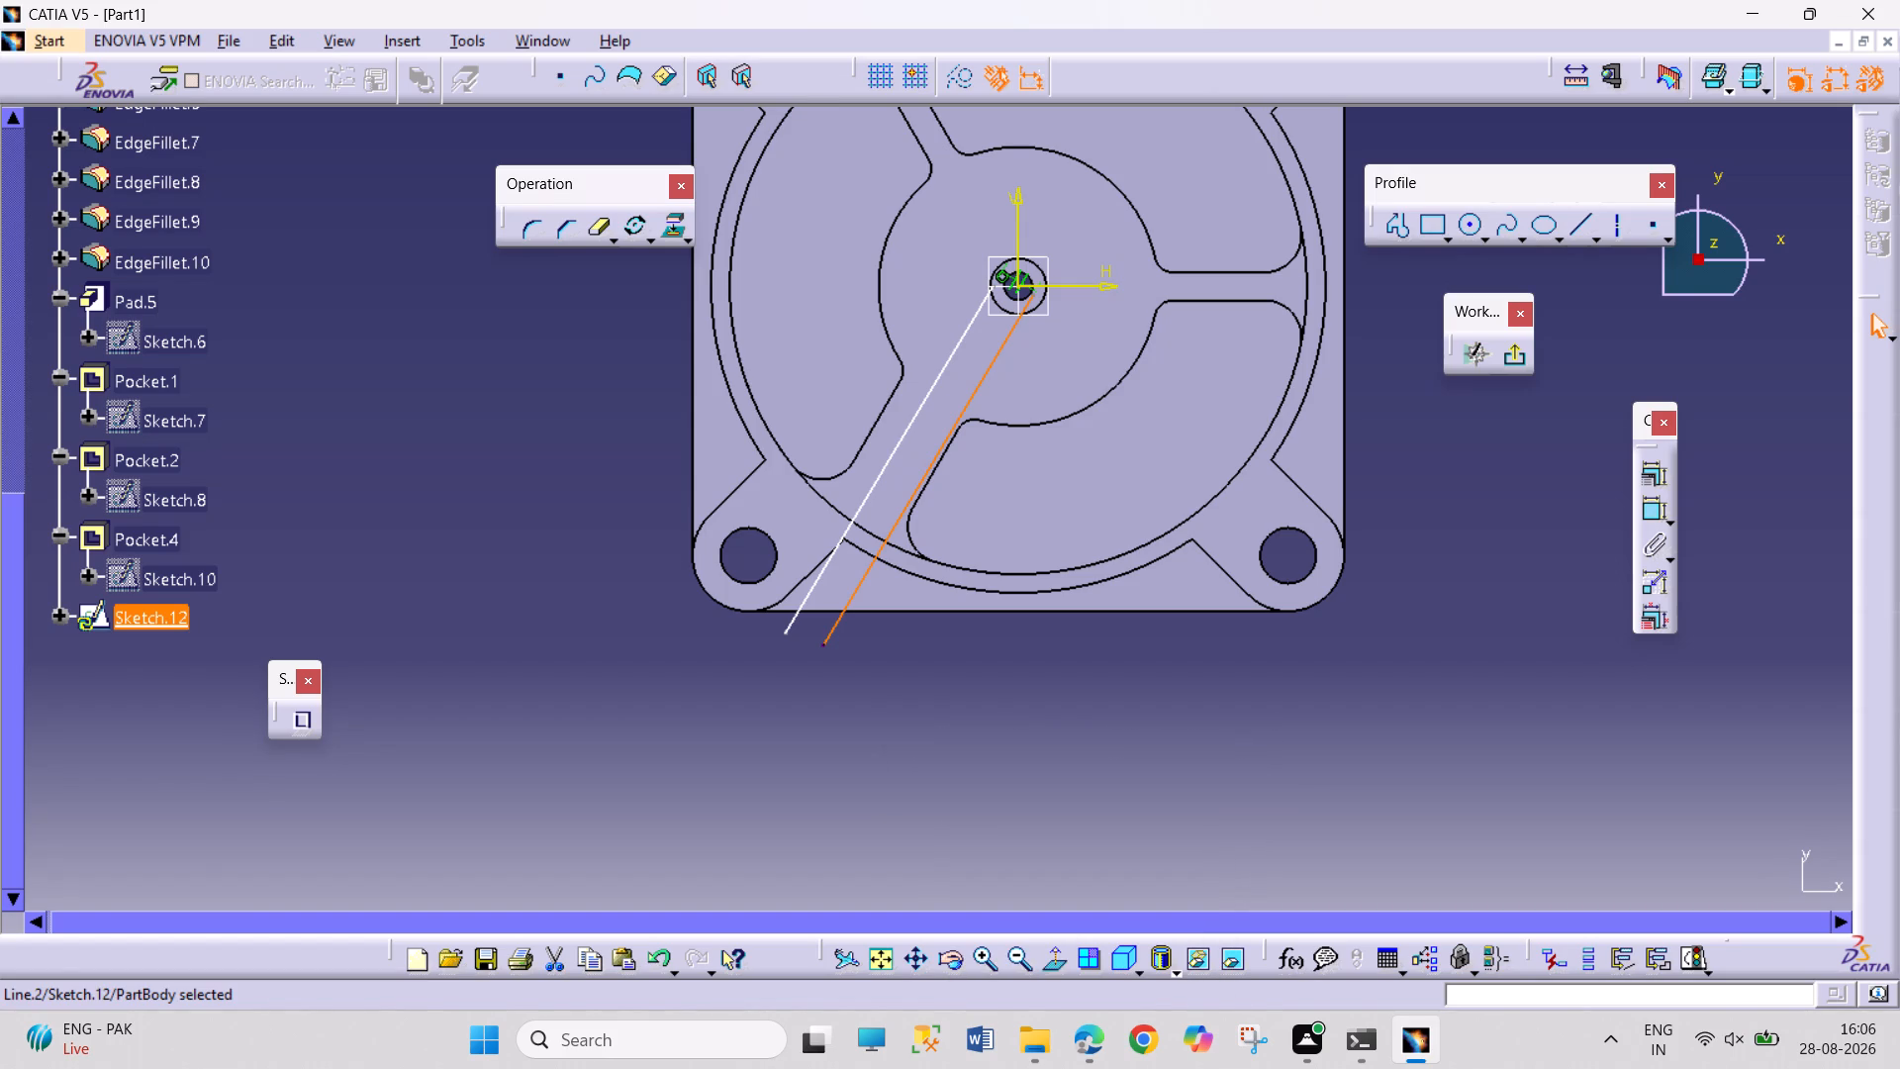
# Dimension the distance between the two slanted rib lines and set it to 4 mm.
pyautogui.click(1534, 602)
pyautogui.click(1644, 504)
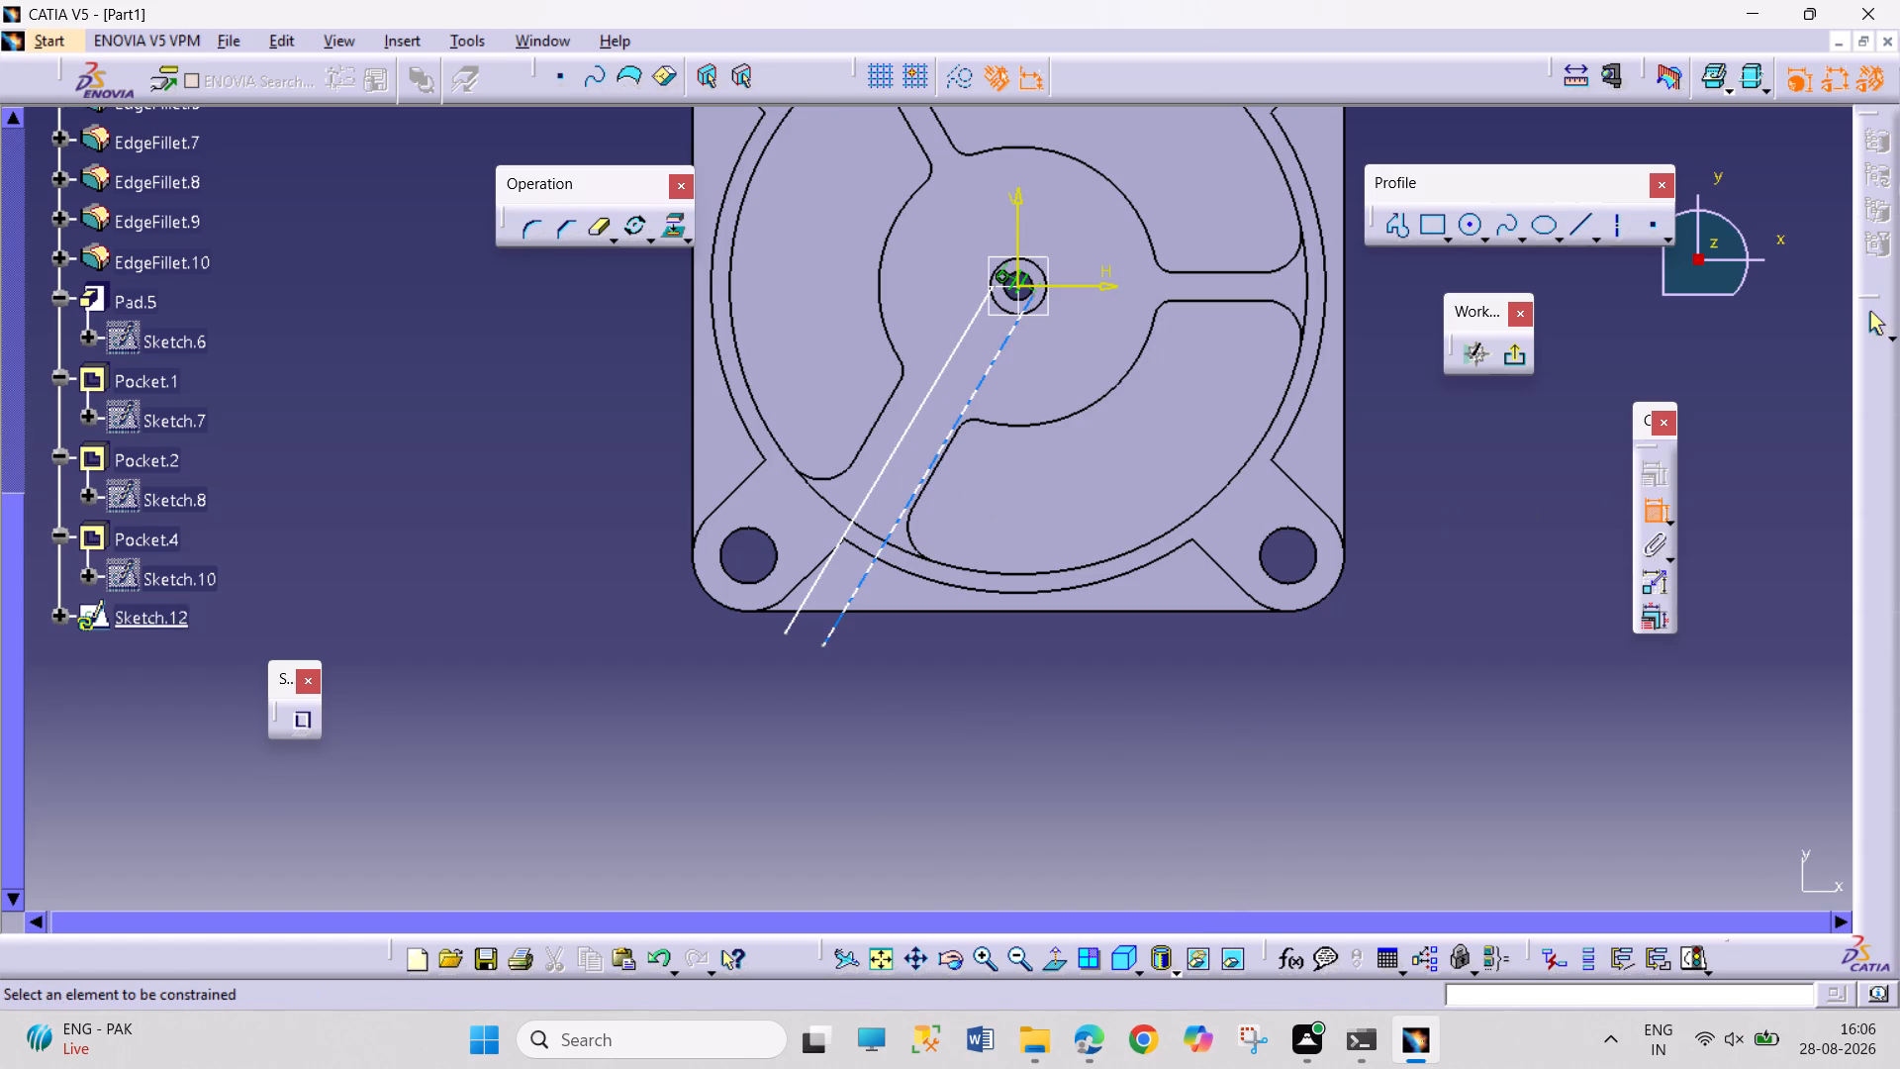
pyautogui.click(937, 465)
pyautogui.click(902, 437)
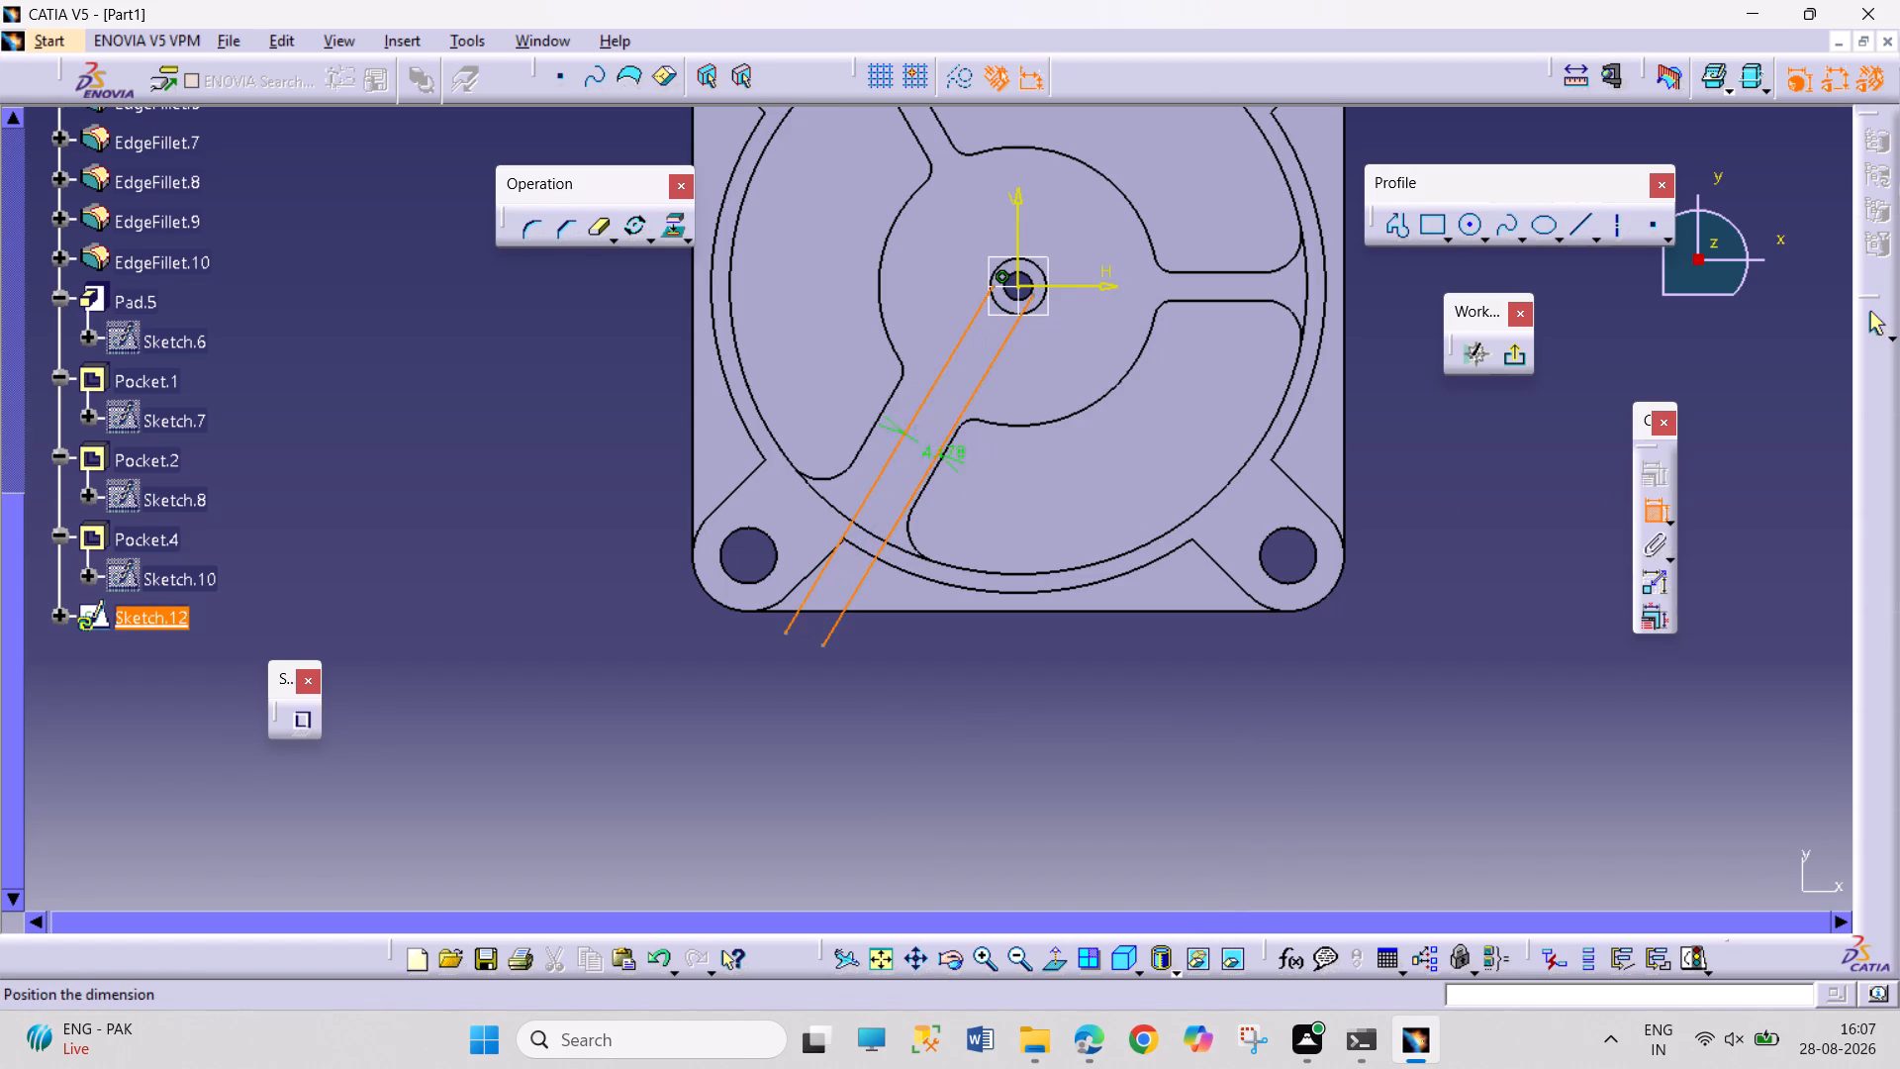
pyautogui.click(979, 500)
pyautogui.doubleClick(988, 500)
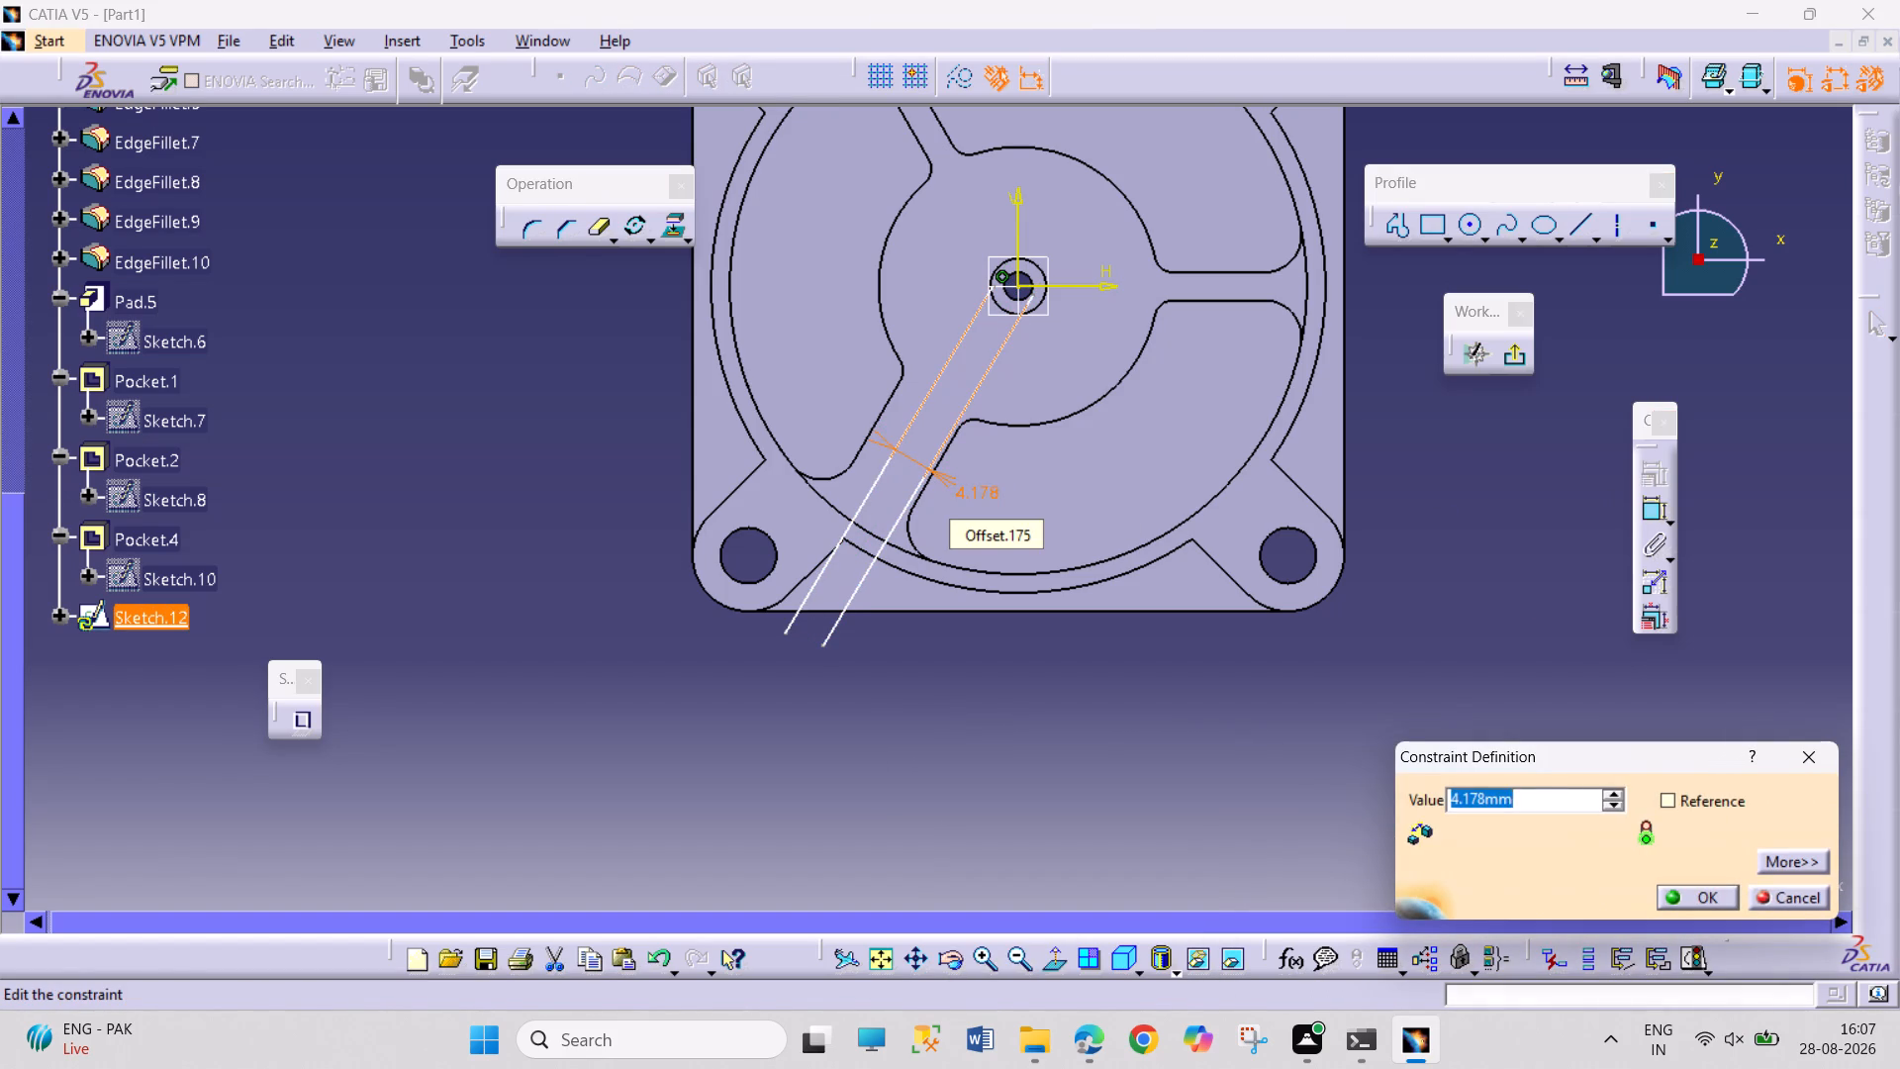
pyautogui.press('4')
pyautogui.press('Return')
pyautogui.click(1070, 615)
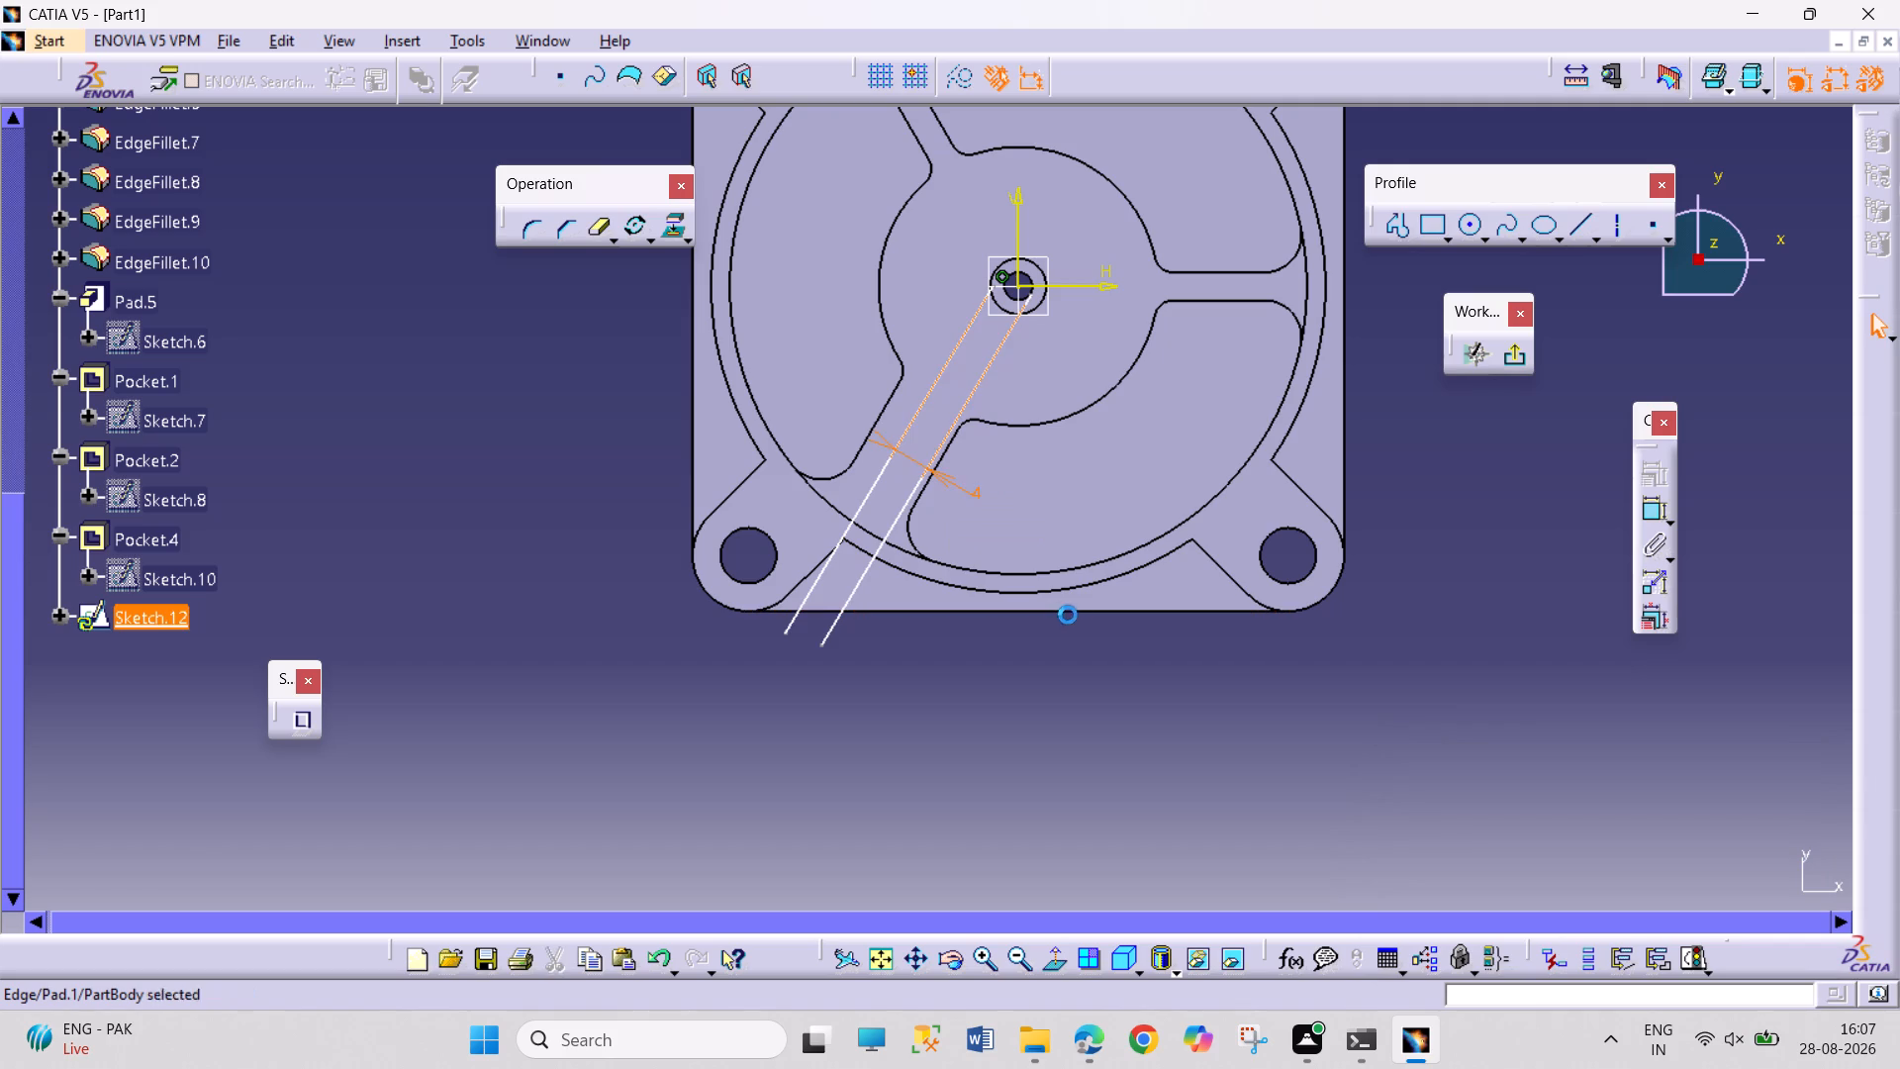
# Project the central boss's outer circular edge into the rib sketch.
pyautogui.moveTo(966, 555); pyautogui.dragTo(923, 518)
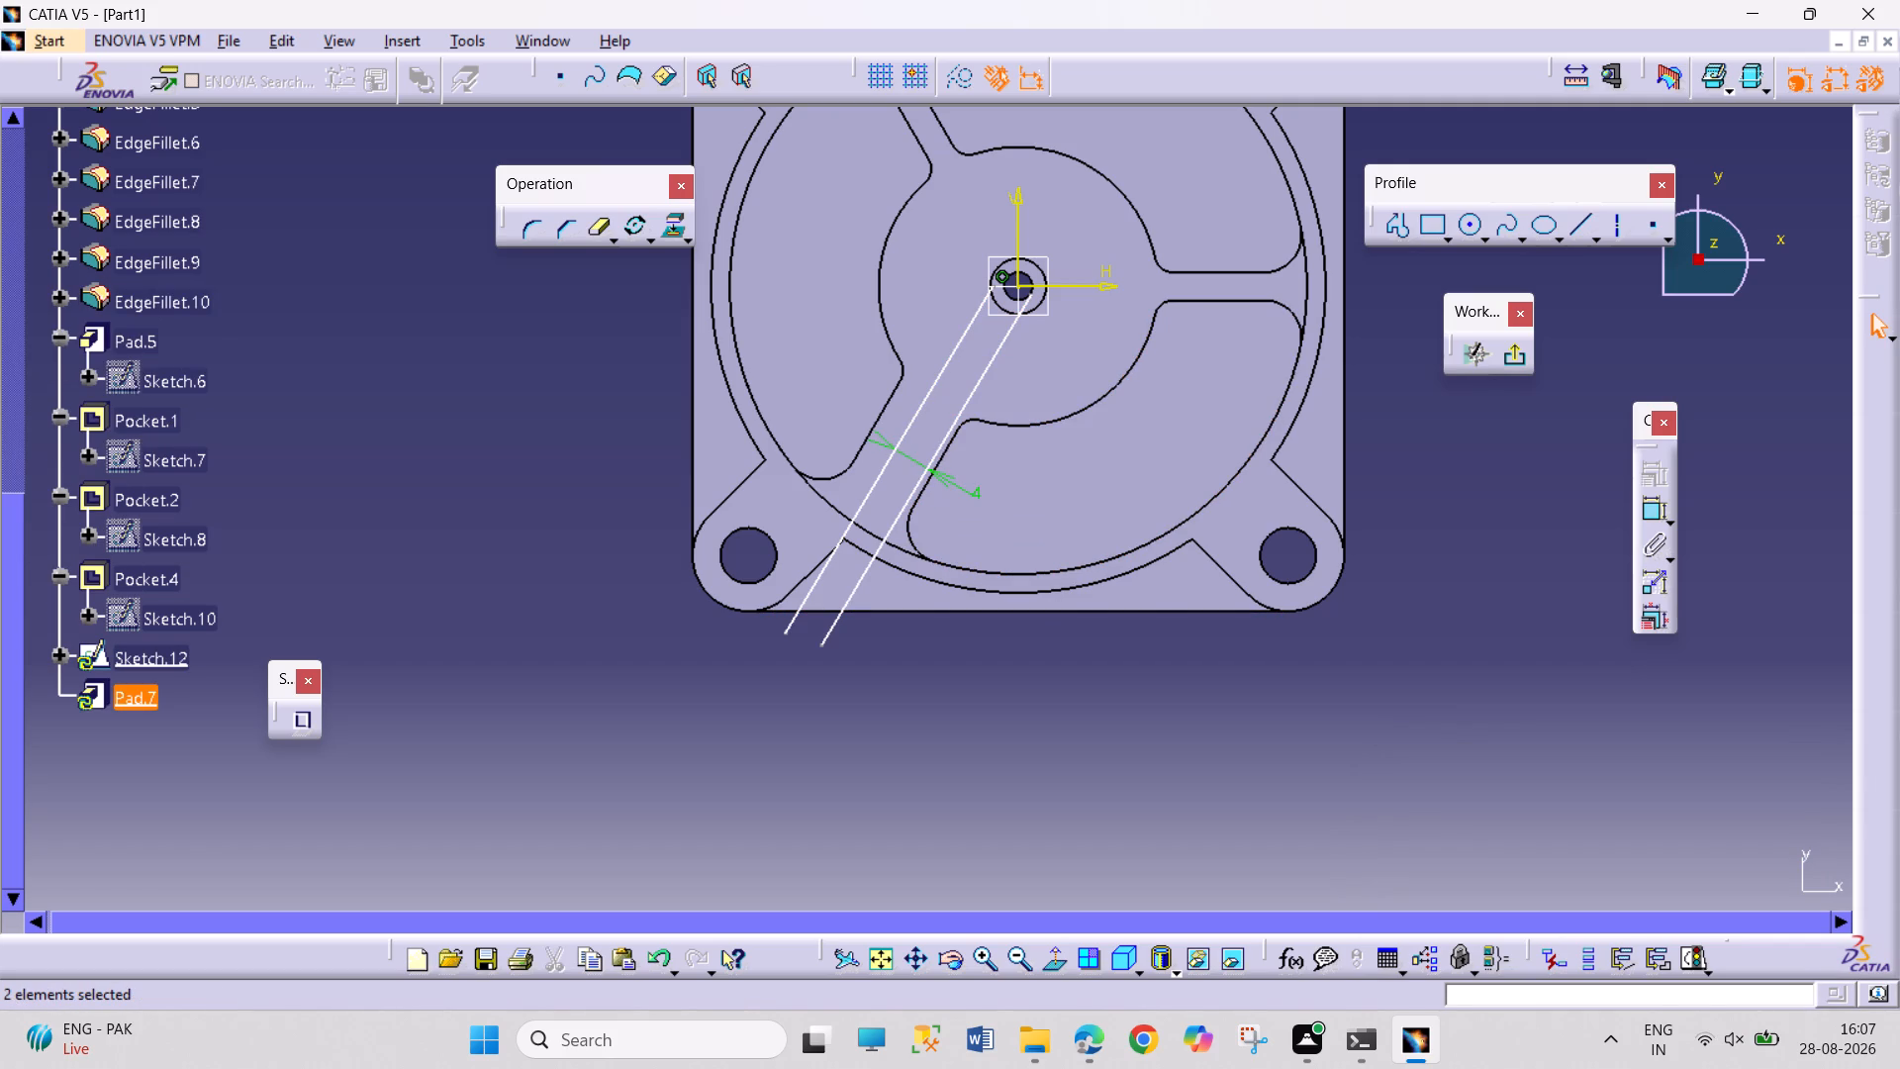
pyautogui.keyDown('ctrl'); pyautogui.middleClick(1109, 423); pyautogui.keyUp('ctrl')
pyautogui.keyDown('ctrl'); pyautogui.scroll(-1, 1109, 423); pyautogui.keyUp('ctrl')
pyautogui.keyDown('ctrl'); pyautogui.moveTo(1097, 295); pyautogui.dragTo(1097, 255, button='middle'); pyautogui.keyUp('ctrl')
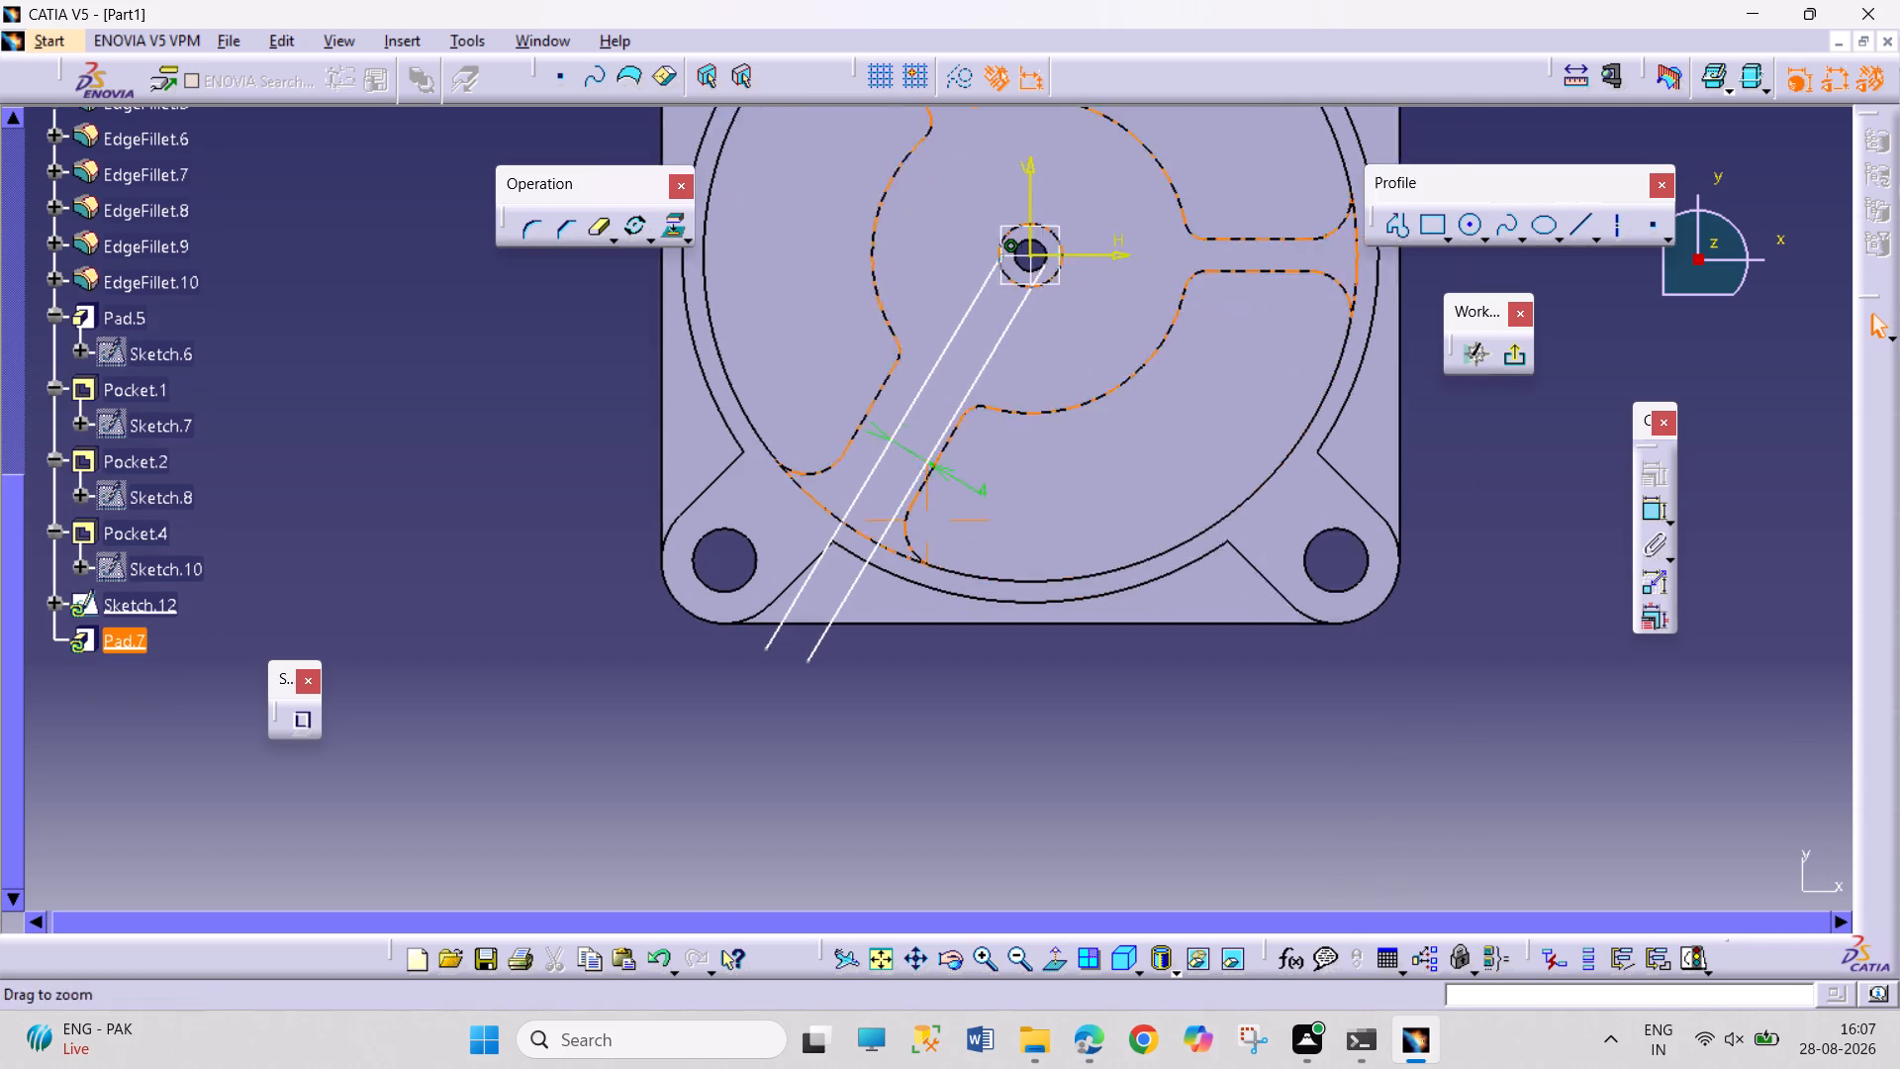
pyautogui.keyDown('ctrl'); pyautogui.moveTo(1097, 255); pyautogui.dragTo(1097, 234, button='middle'); pyautogui.keyUp('ctrl')
pyautogui.moveTo(1098, 243); pyautogui.dragTo(1056, 916, button='middle')
pyautogui.scroll(1, 1057, 915)
pyautogui.keyDown('ctrl'); pyautogui.moveTo(1058, 836); pyautogui.dragTo(1043, 740, button='middle'); pyautogui.keyUp('ctrl')
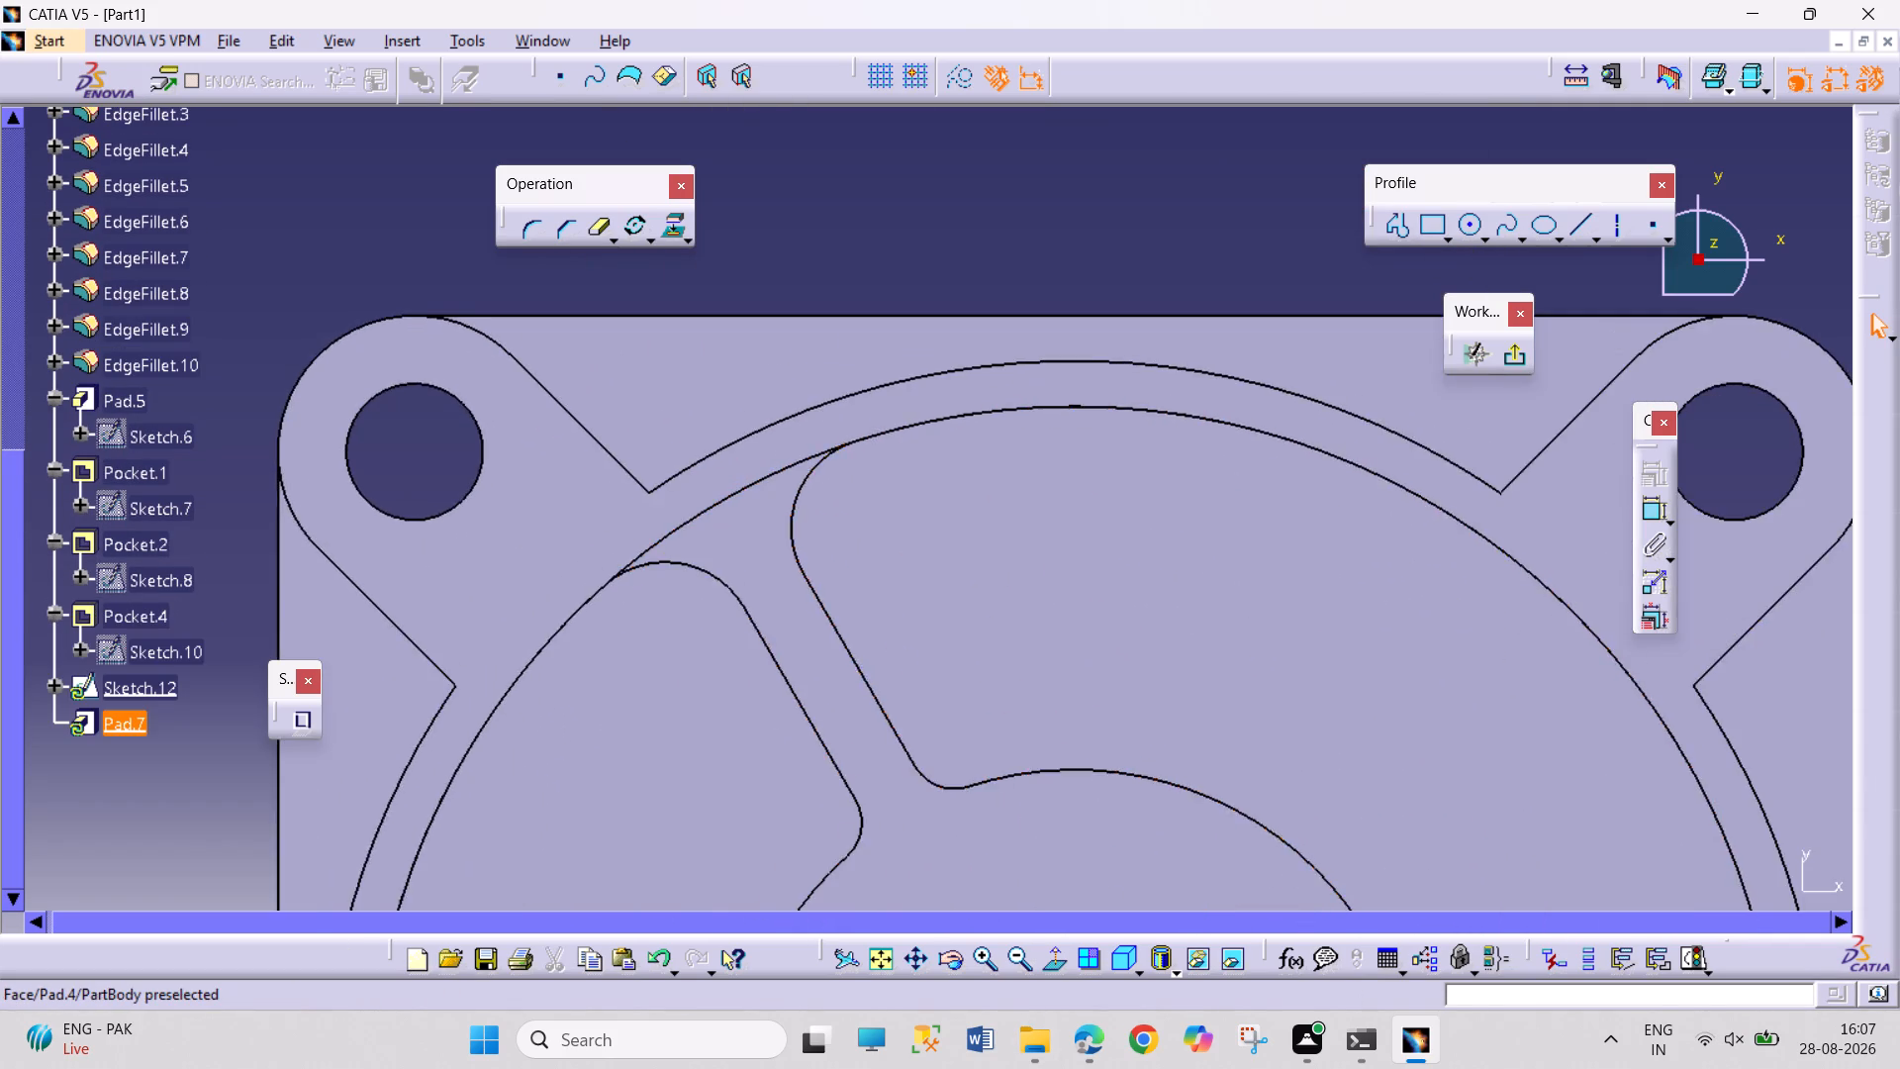
pyautogui.moveTo(1048, 776); pyautogui.dragTo(861, 0, button='middle')
pyautogui.moveTo(852, 0); pyautogui.dragTo(870, 123)
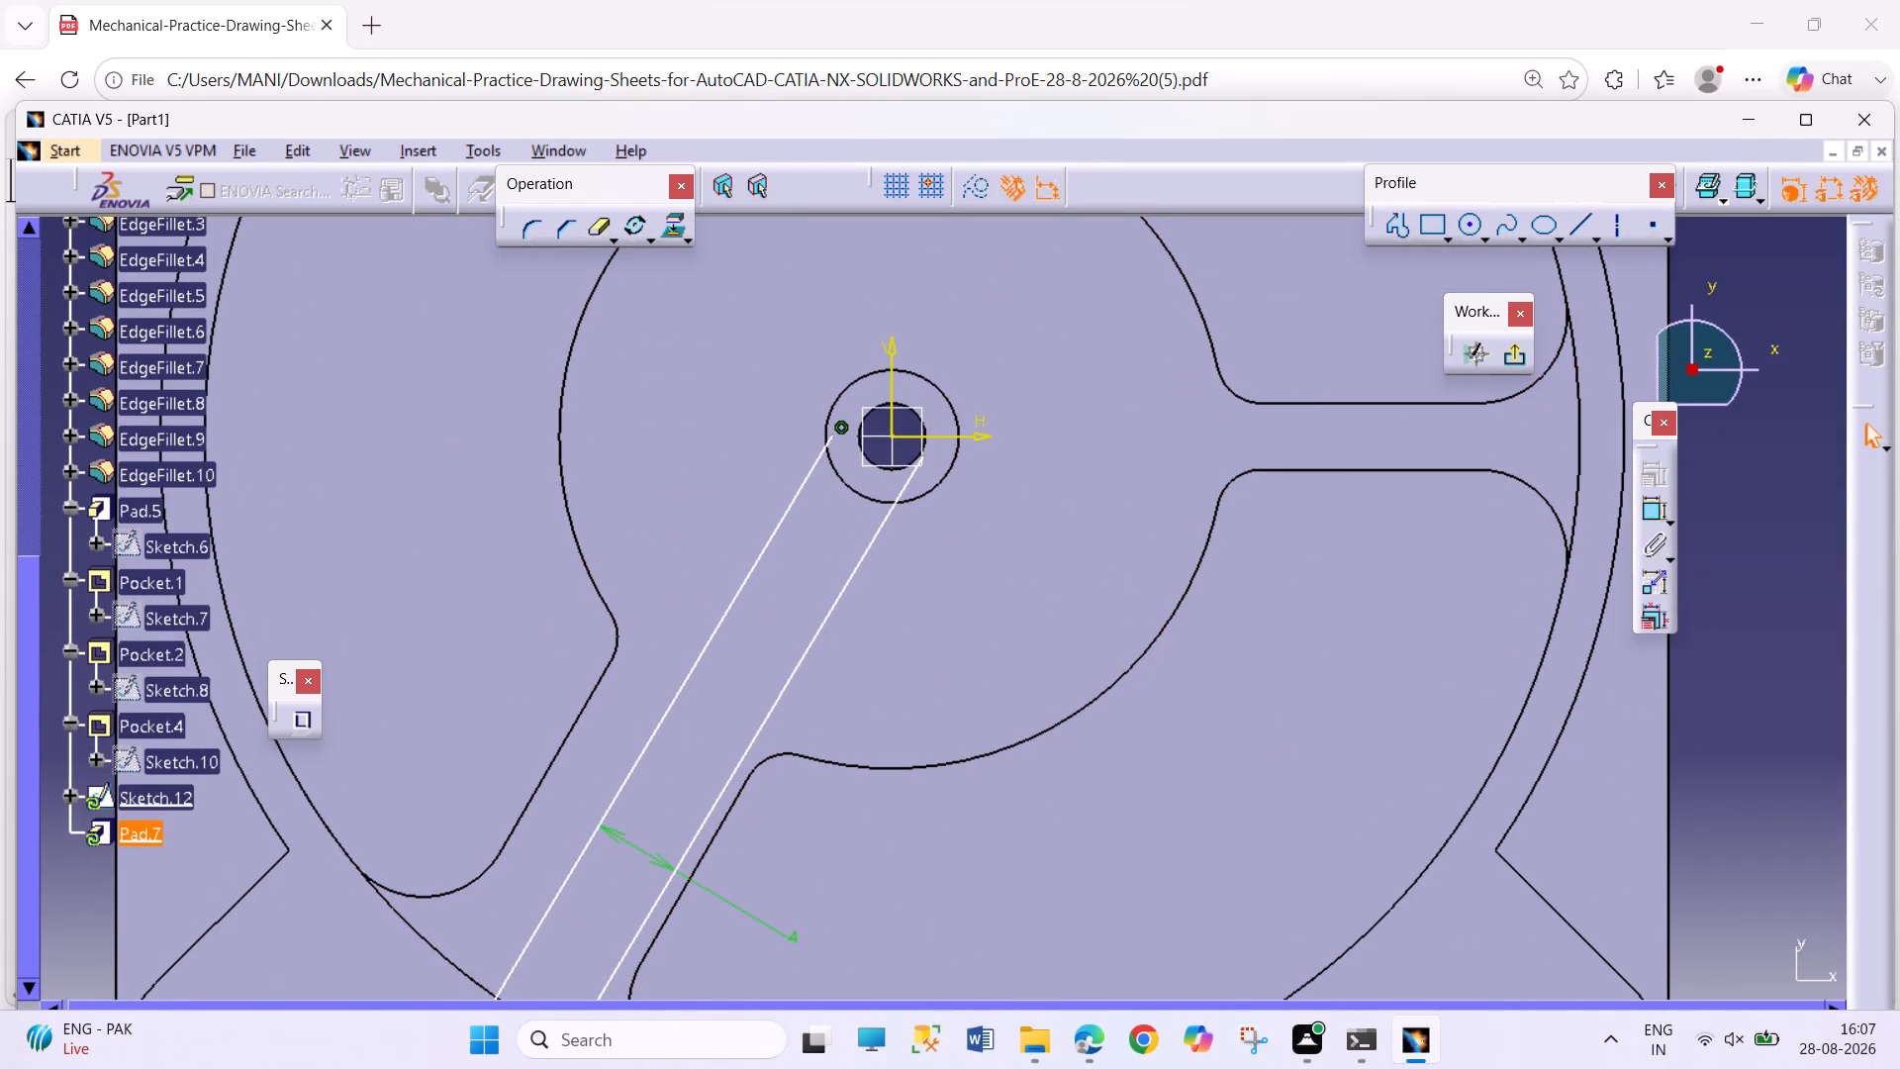
pyautogui.click(952, 466)
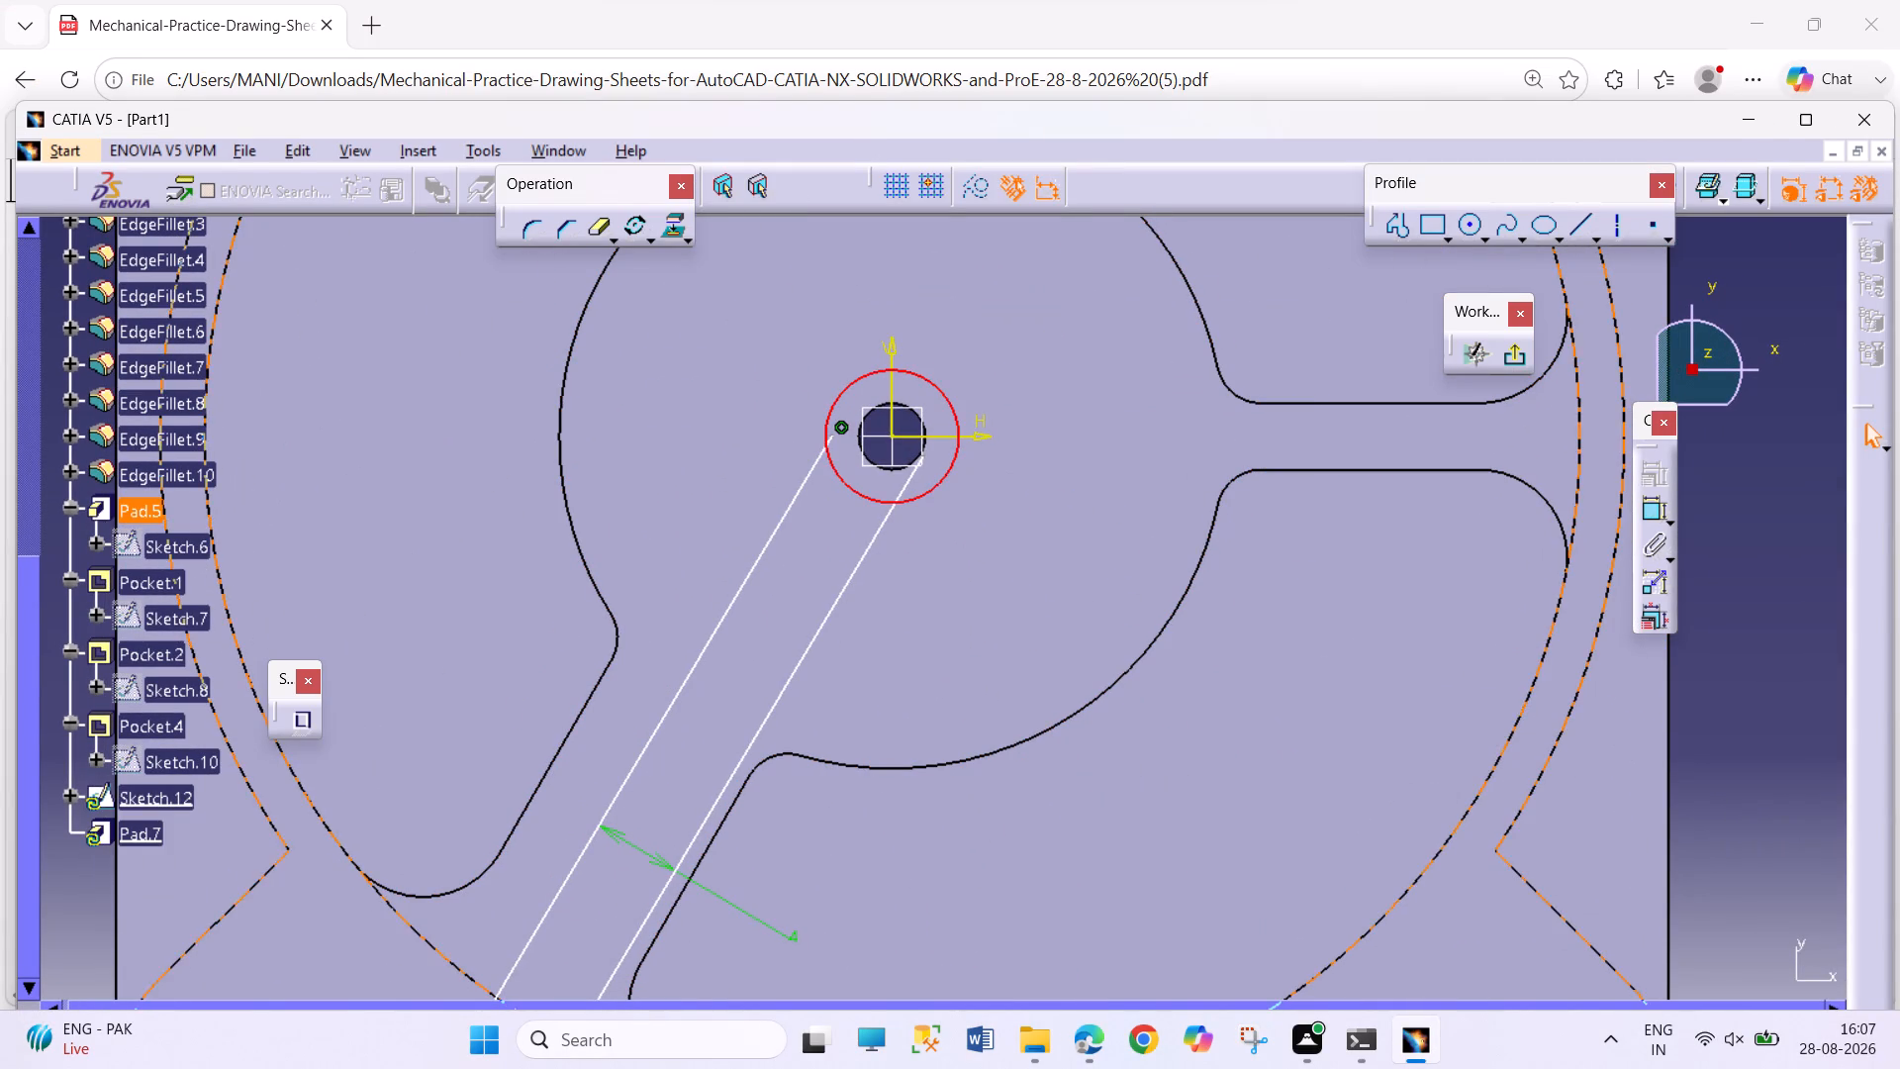
pyautogui.click(664, 226)
pyautogui.click(1761, 669)
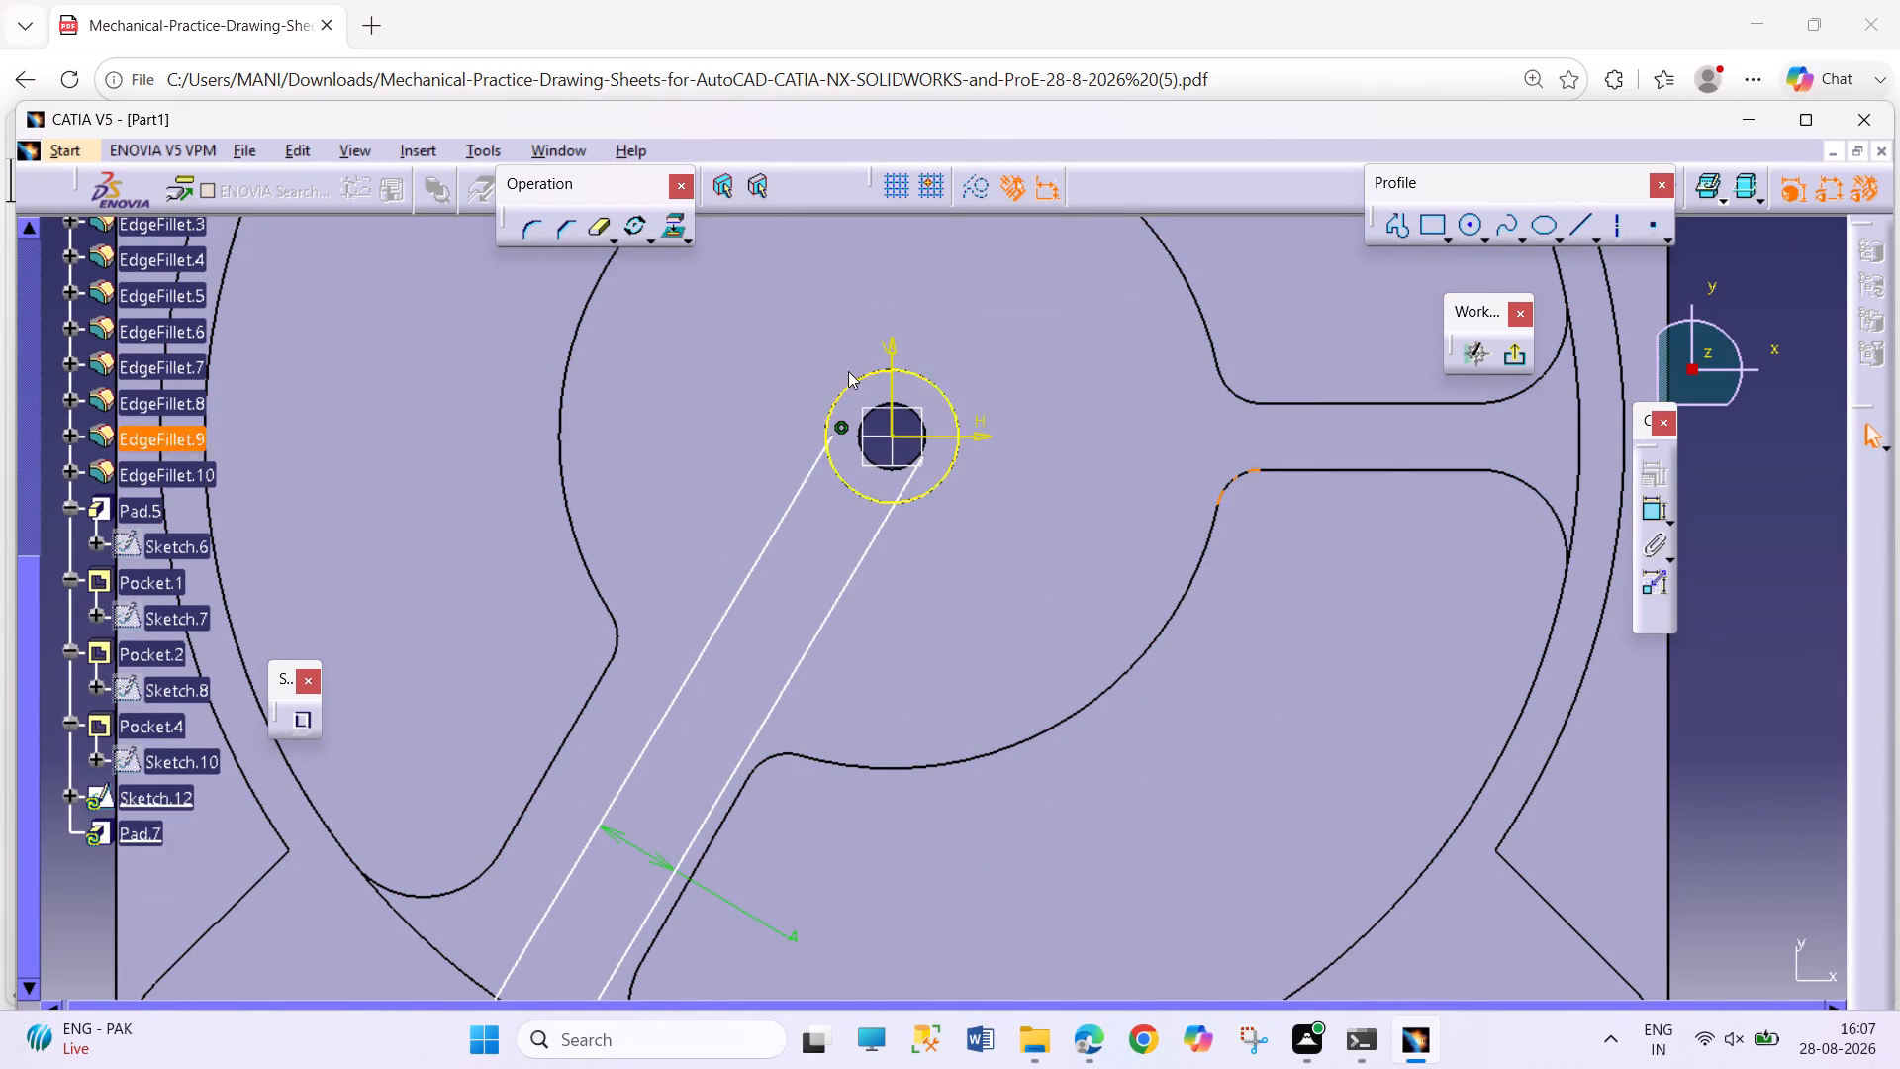
# Trim the projected circle to the arc between the rib lines and cut off the line ends inside the boss.
pyautogui.click(602, 222)
pyautogui.click(602, 222)
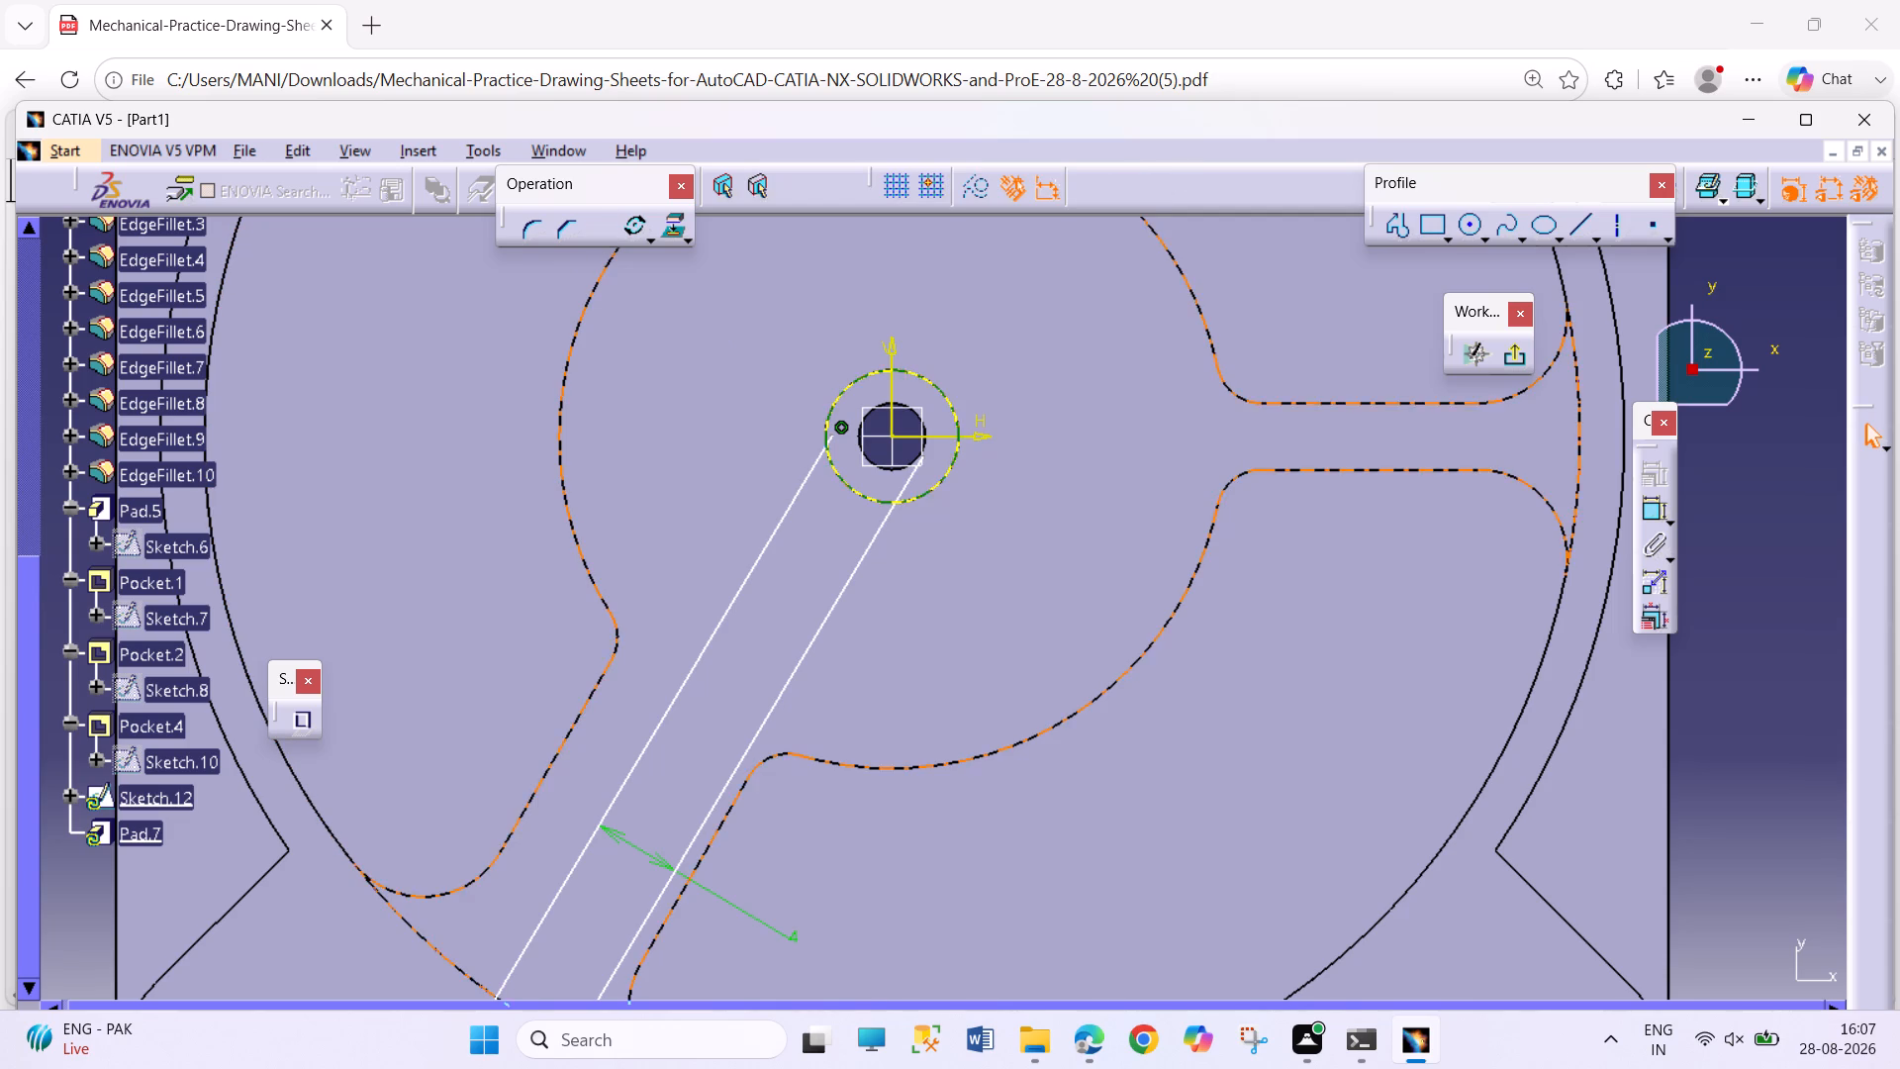
pyautogui.doubleClick(586, 227)
pyautogui.click(856, 380)
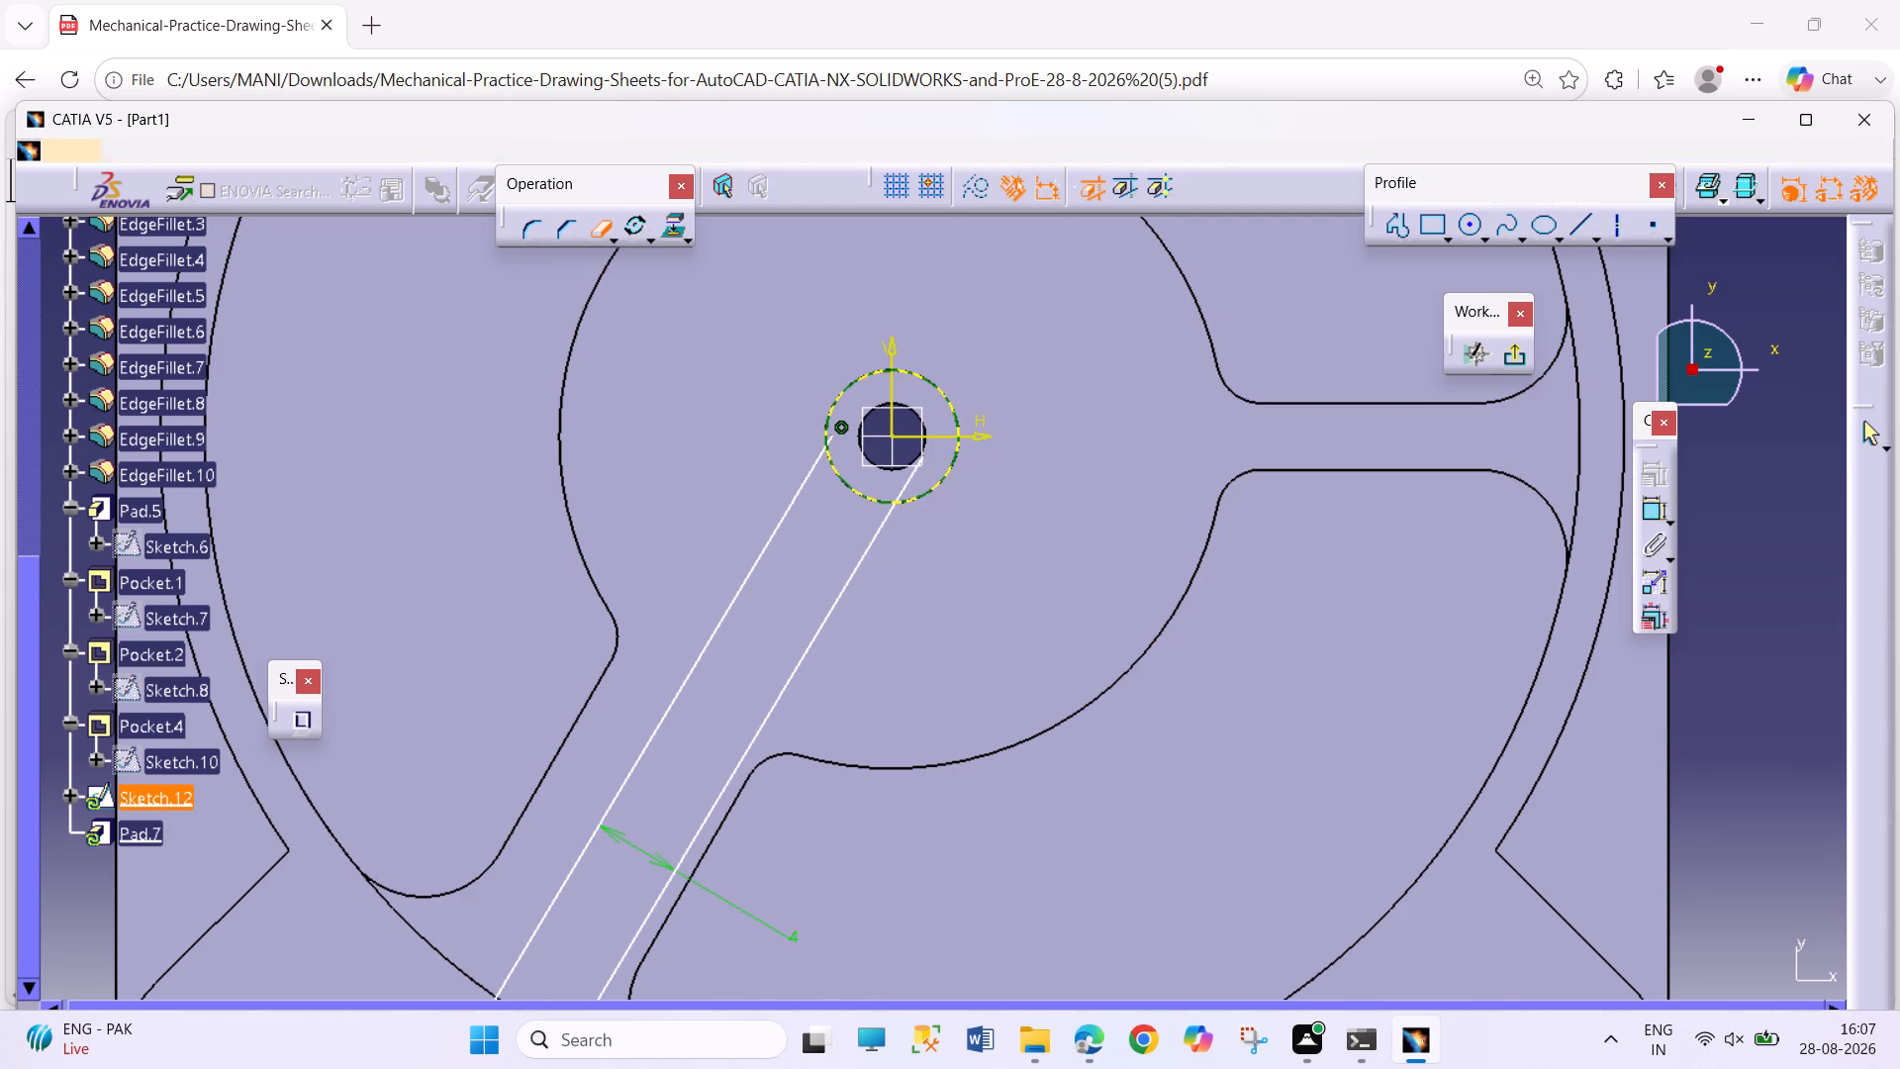
pyautogui.click(832, 440)
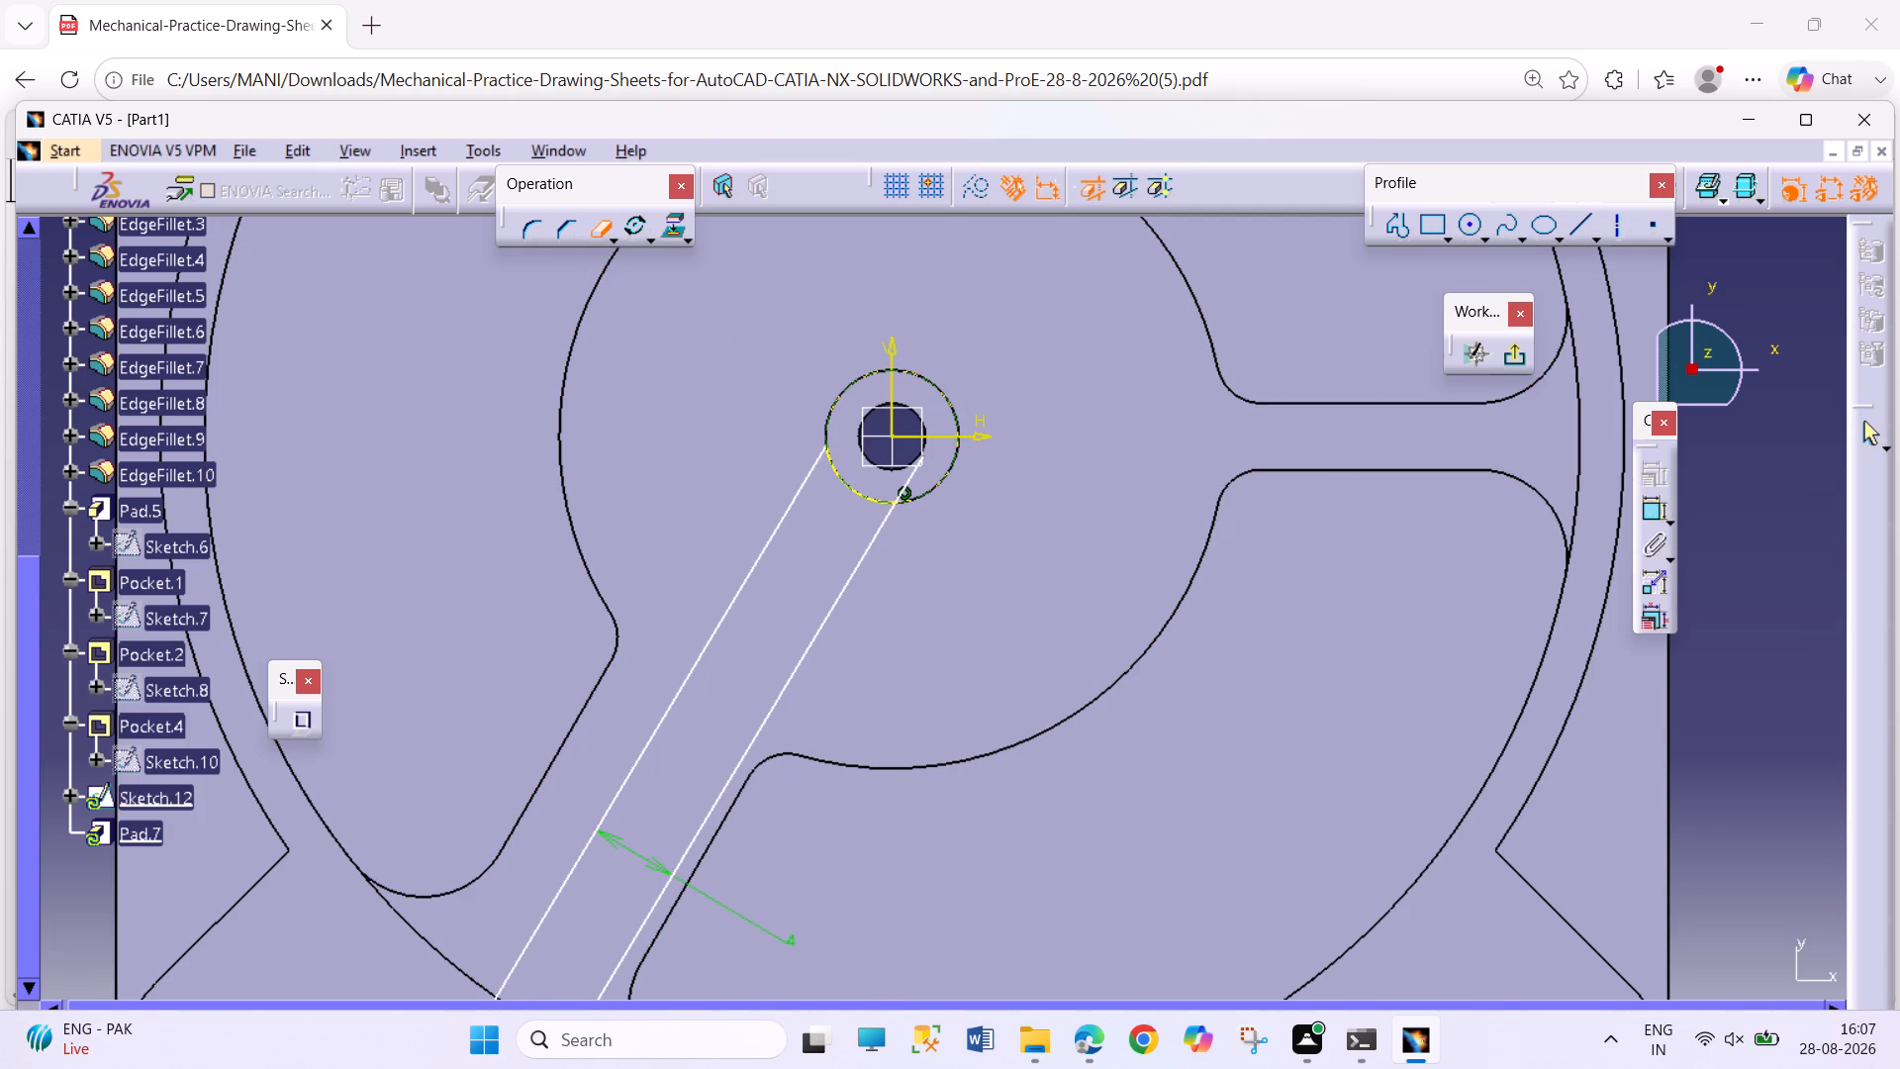
pyautogui.click(903, 486)
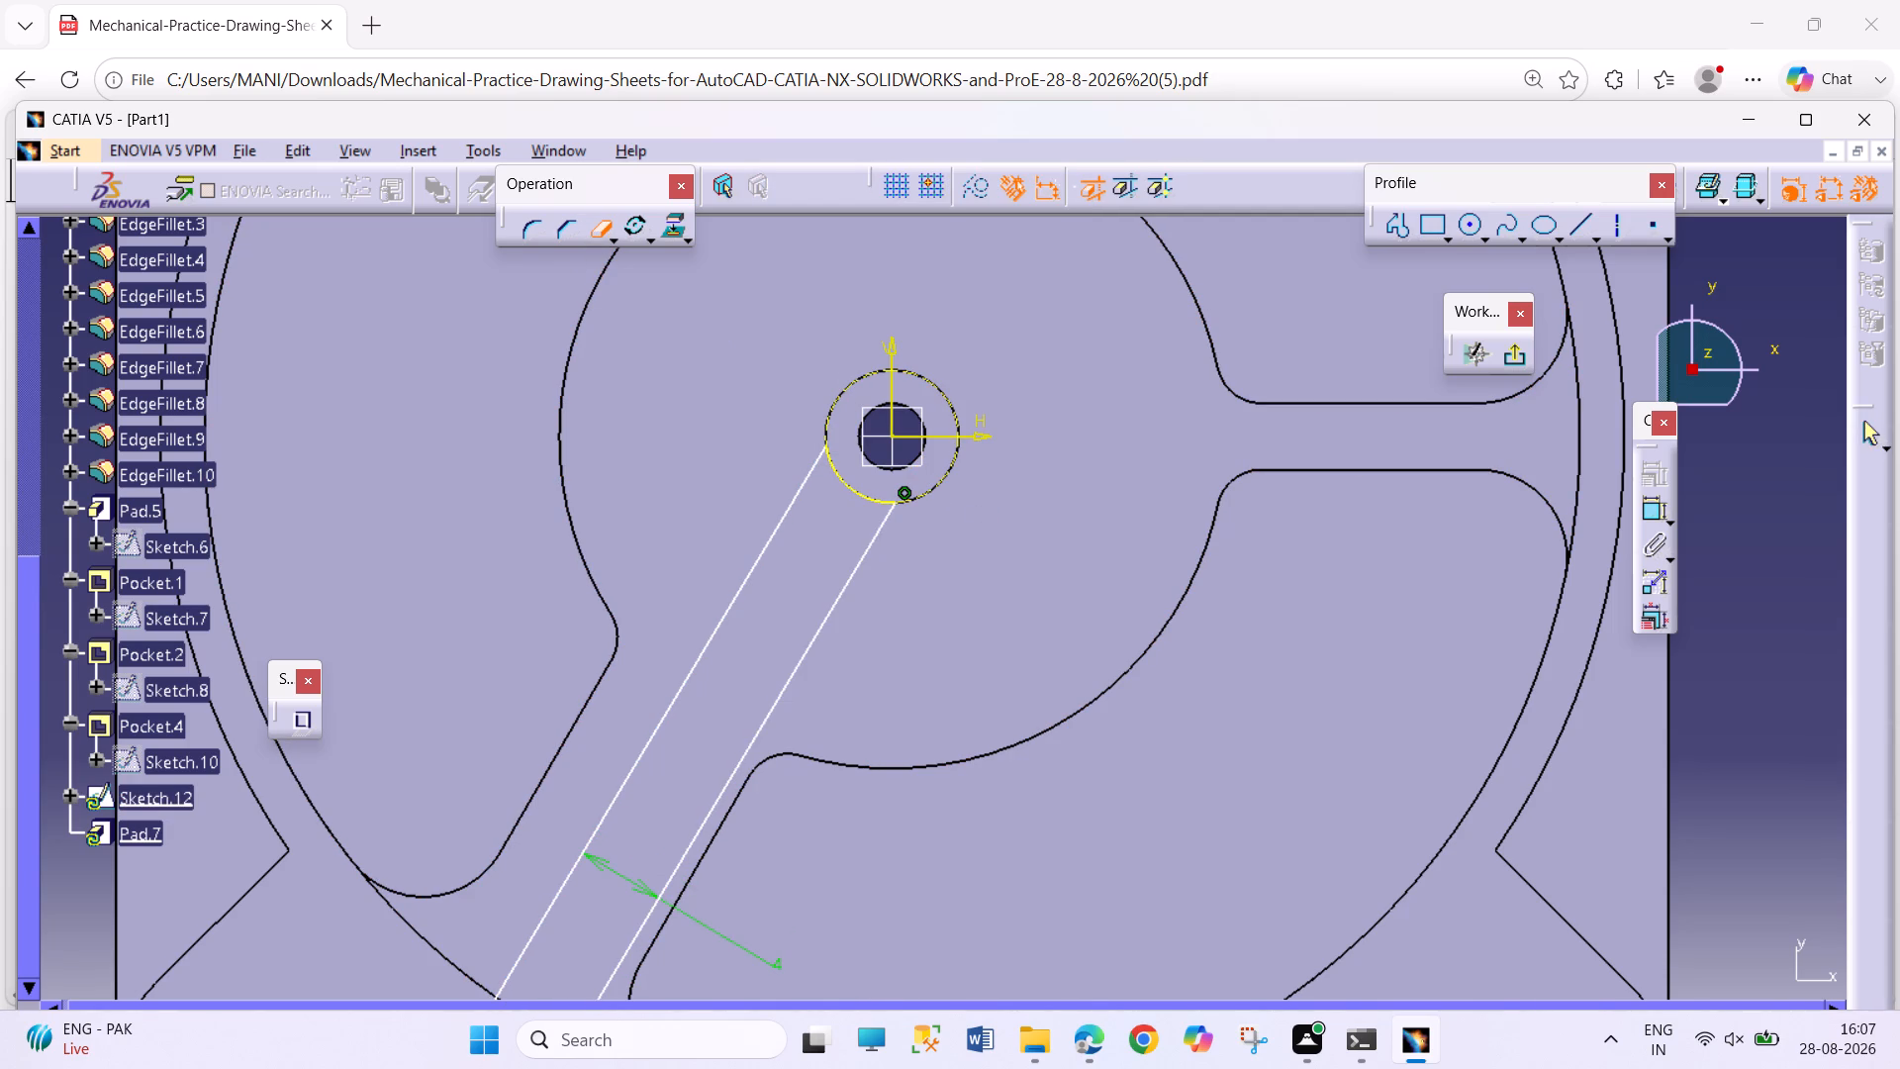
pyautogui.keyDown('ctrl'); pyautogui.click(1084, 474); pyautogui.keyUp('ctrl')
# Project the housing's straight lower edge into the rib sketch.
pyautogui.keyDown('ctrl'); pyautogui.moveTo(1084, 474); pyautogui.dragTo(1054, 602, button='middle'); pyautogui.keyUp('ctrl')
pyautogui.keyDown('ctrl'); pyautogui.moveTo(1068, 355); pyautogui.dragTo(1061, 412, button='middle'); pyautogui.keyUp('ctrl')
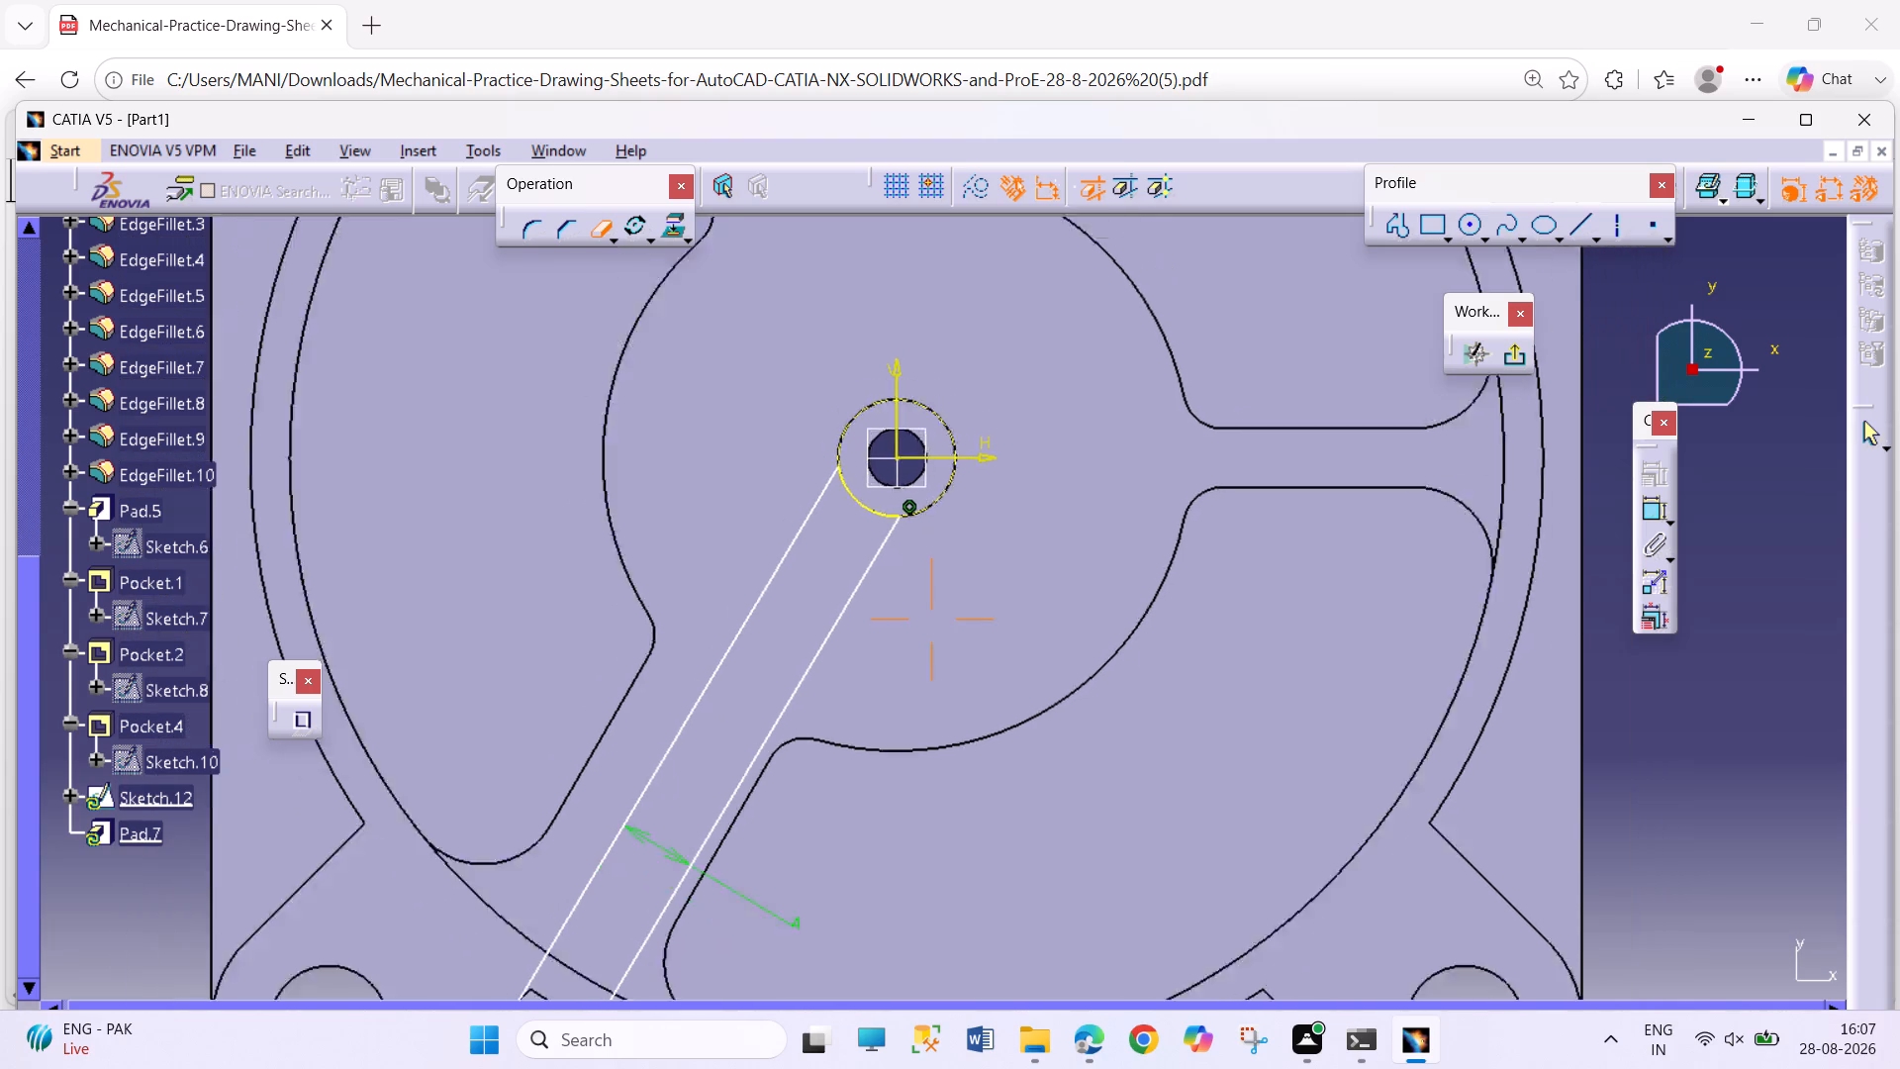
pyautogui.keyDown('ctrl'); pyautogui.moveTo(1061, 412); pyautogui.dragTo(1061, 633, button='middle'); pyautogui.keyUp('ctrl')
pyautogui.keyDown('ctrl'); pyautogui.moveTo(887, 806); pyautogui.dragTo(901, 686, button='middle'); pyautogui.keyUp('ctrl')
pyautogui.keyDown('ctrl'); pyautogui.moveTo(901, 690); pyautogui.dragTo(835, 877); pyautogui.keyUp('ctrl')
pyautogui.moveTo(825, 903); pyautogui.dragTo(949, 649, button='middle')
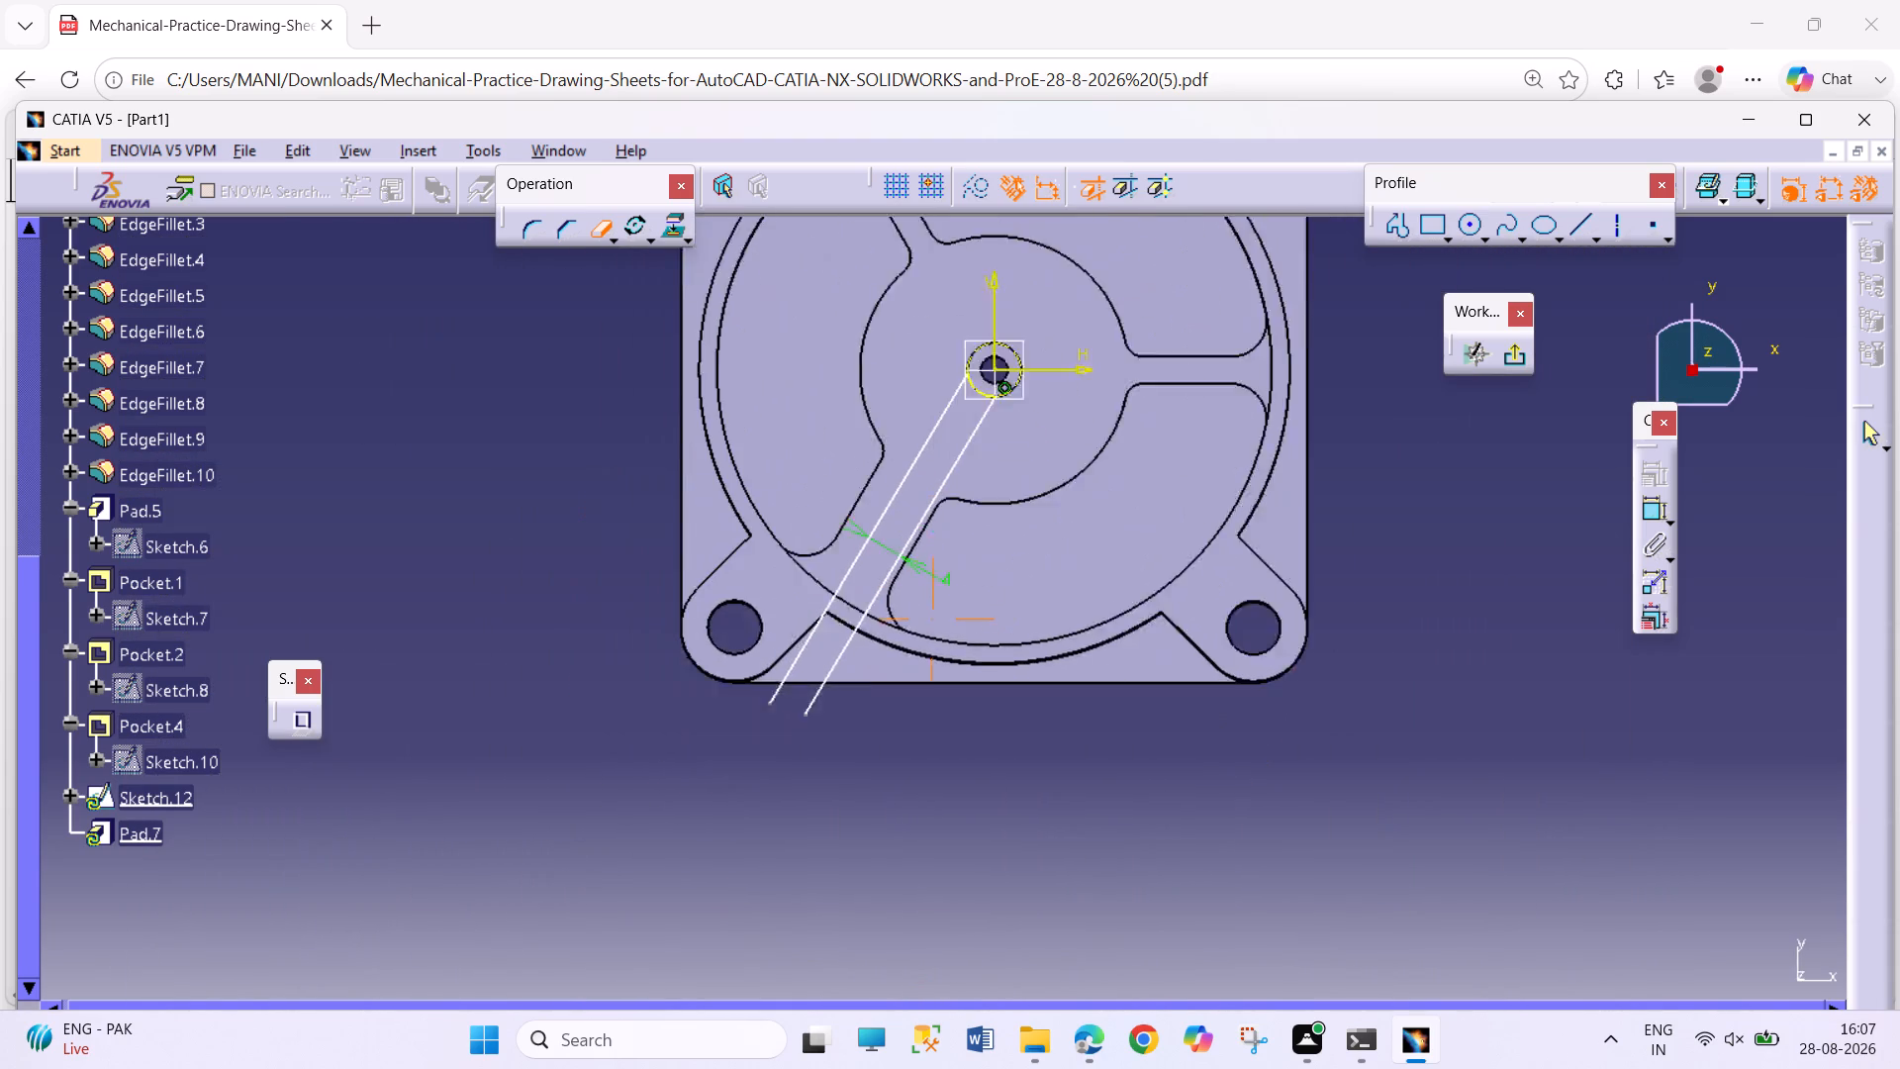
pyautogui.moveTo(949, 649); pyautogui.dragTo(961, 627, button='middle')
pyautogui.click(592, 223)
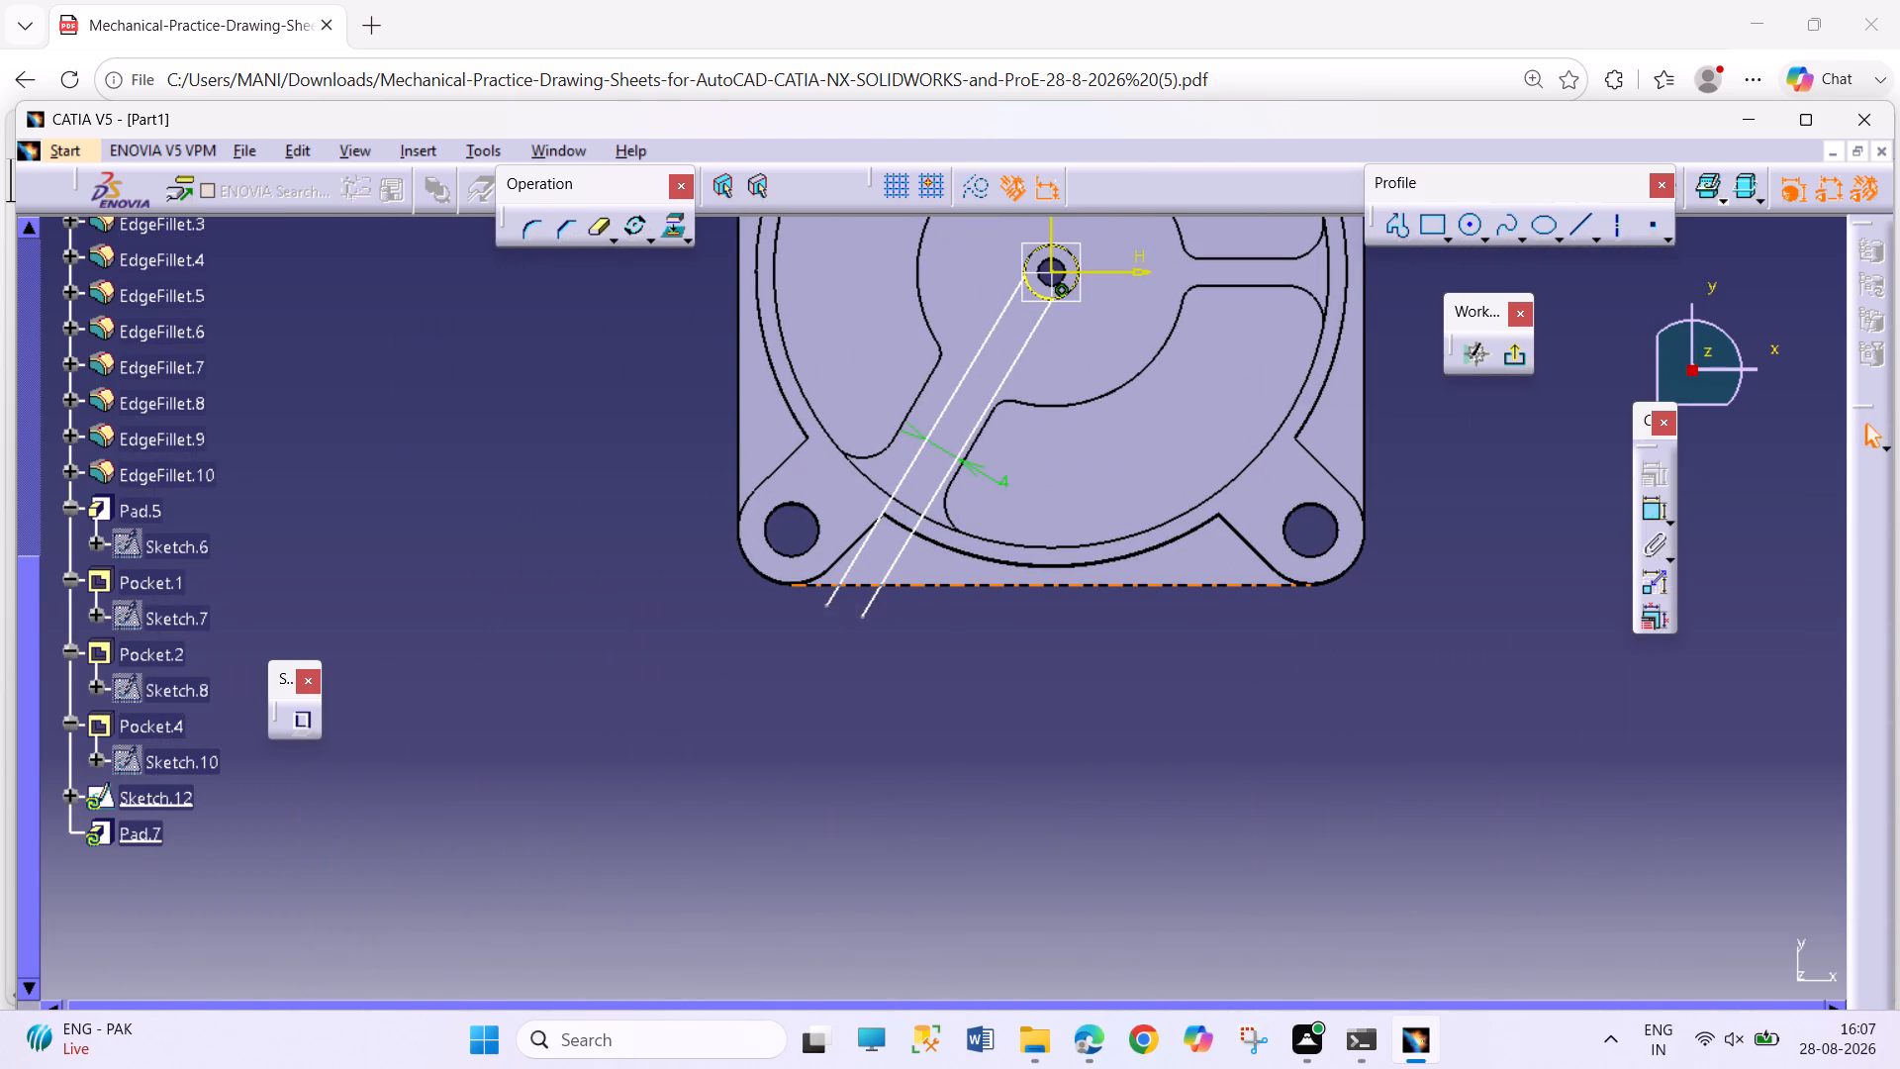
pyautogui.click(933, 580)
pyautogui.click(667, 226)
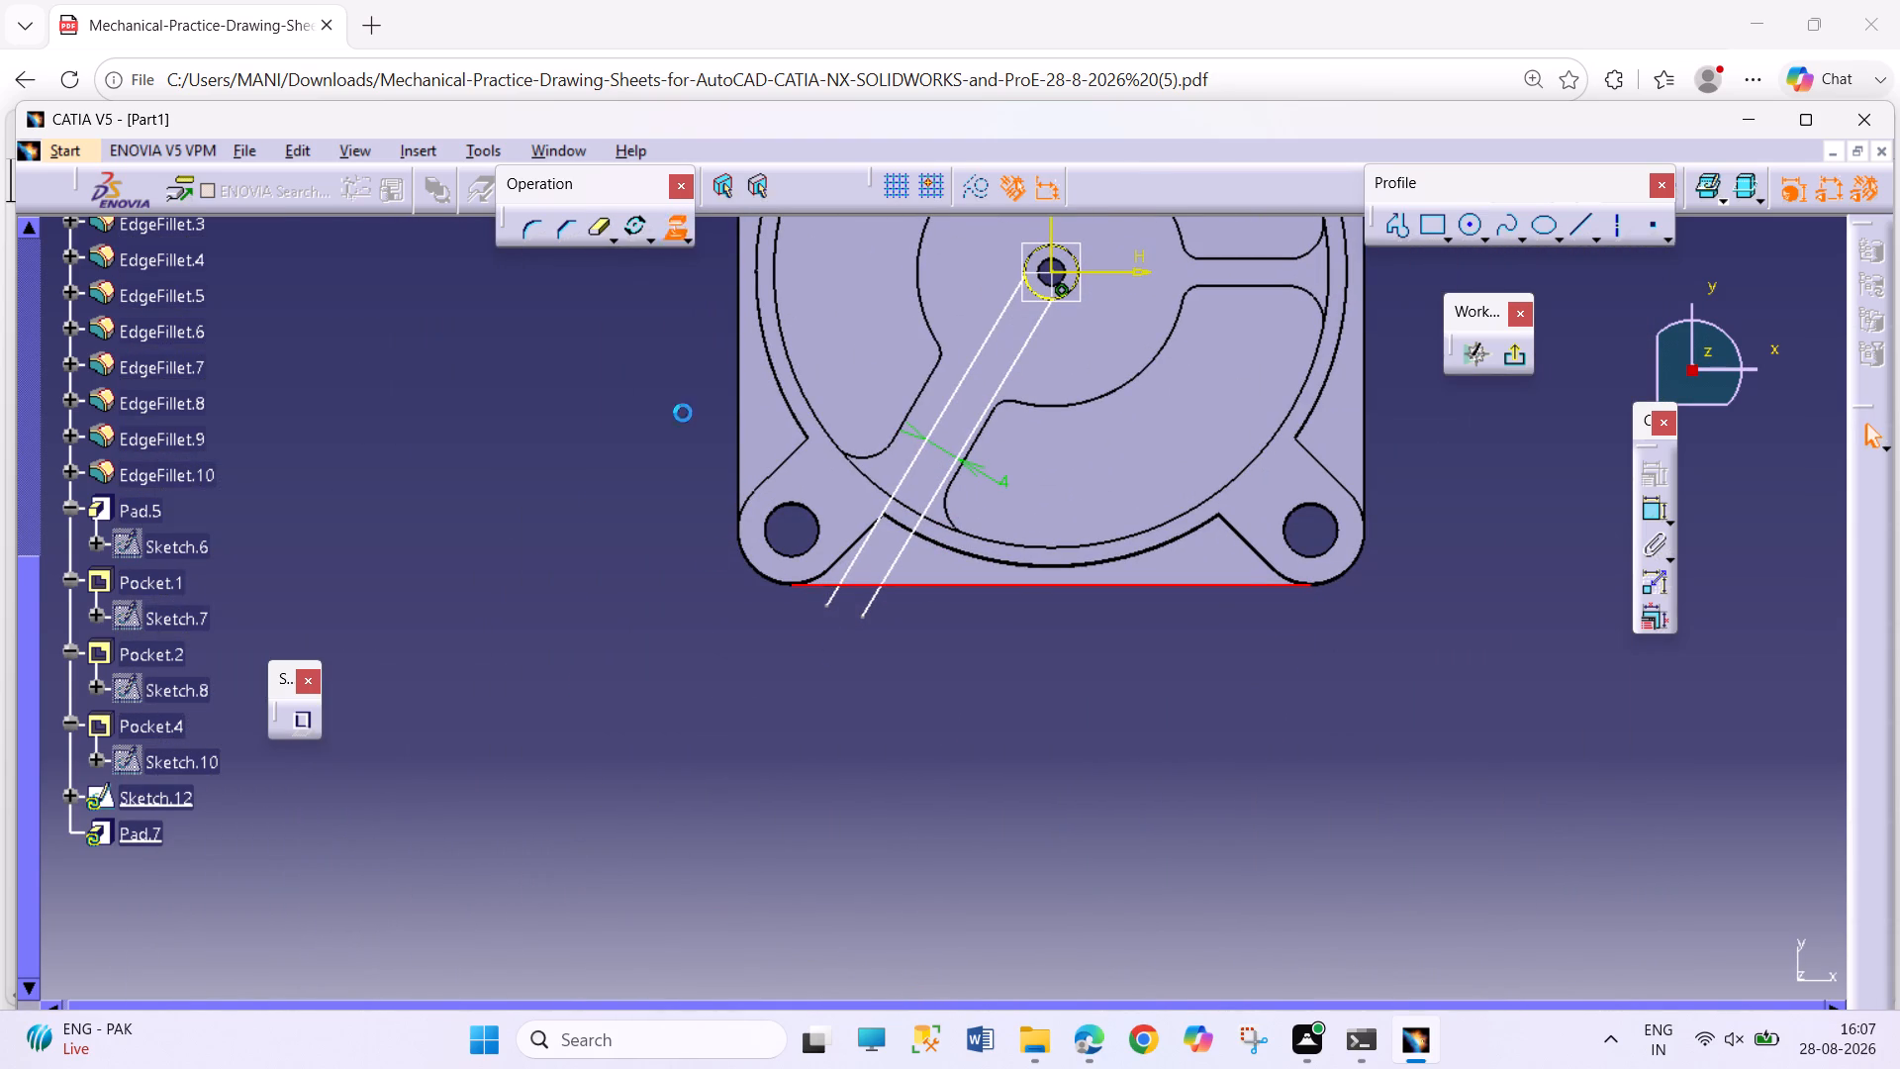
pyautogui.click(800, 742)
# Trim the projected lower edge and the overhanging rib line ends to close the profile, and exit the sketch.
pyautogui.doubleClick(593, 228)
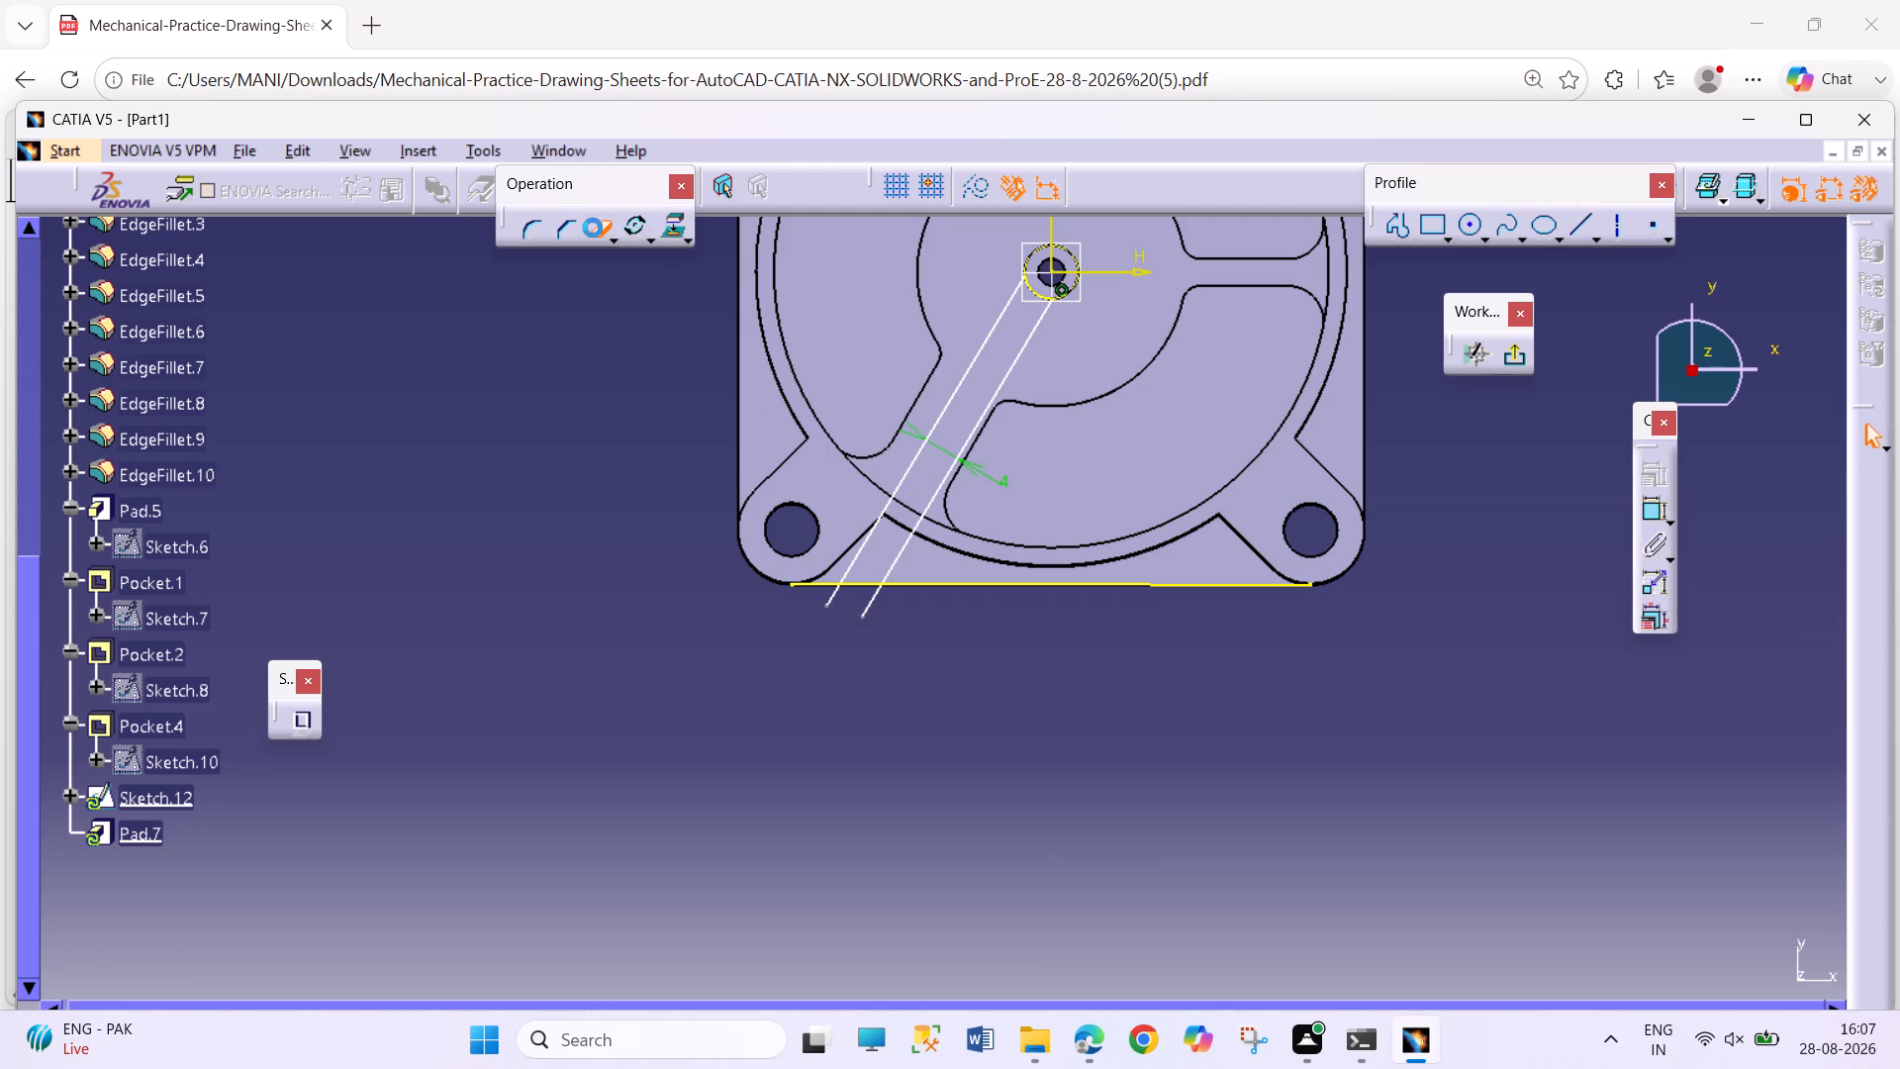
pyautogui.click(807, 582)
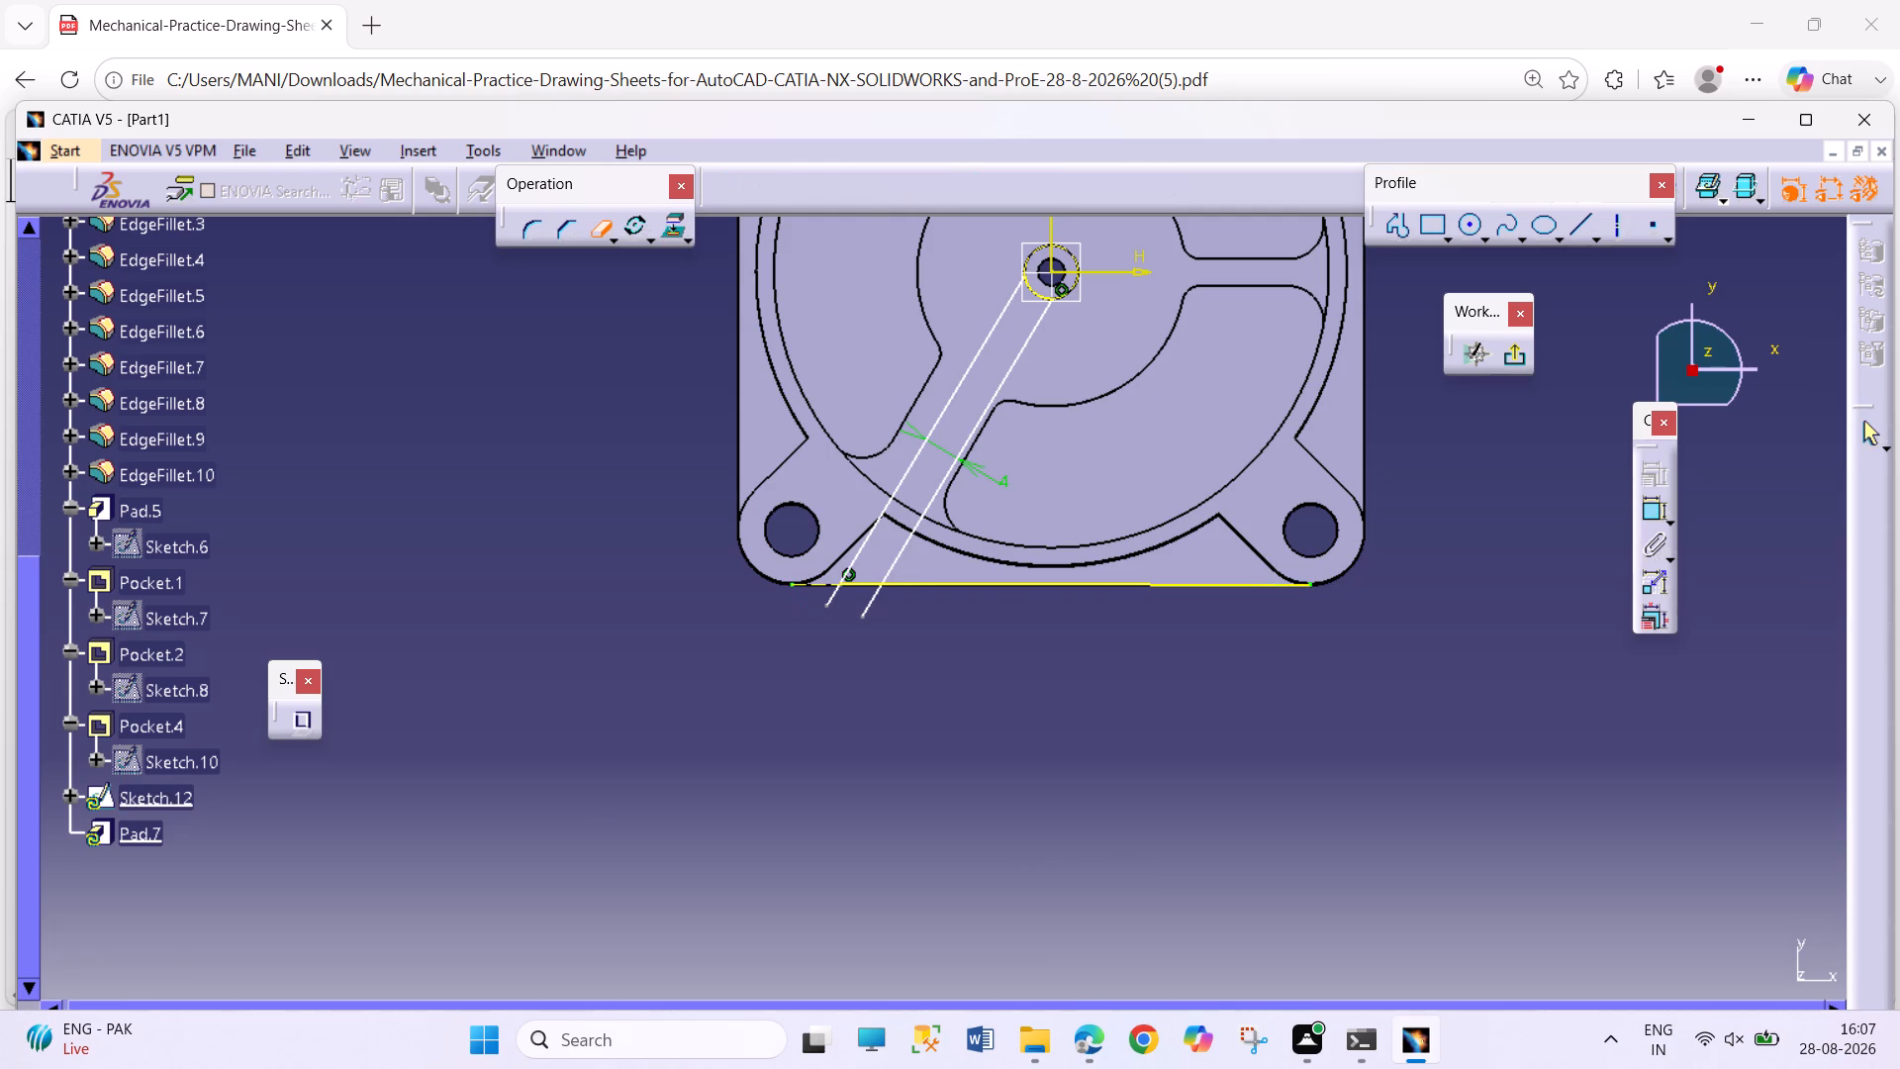
pyautogui.click(828, 596)
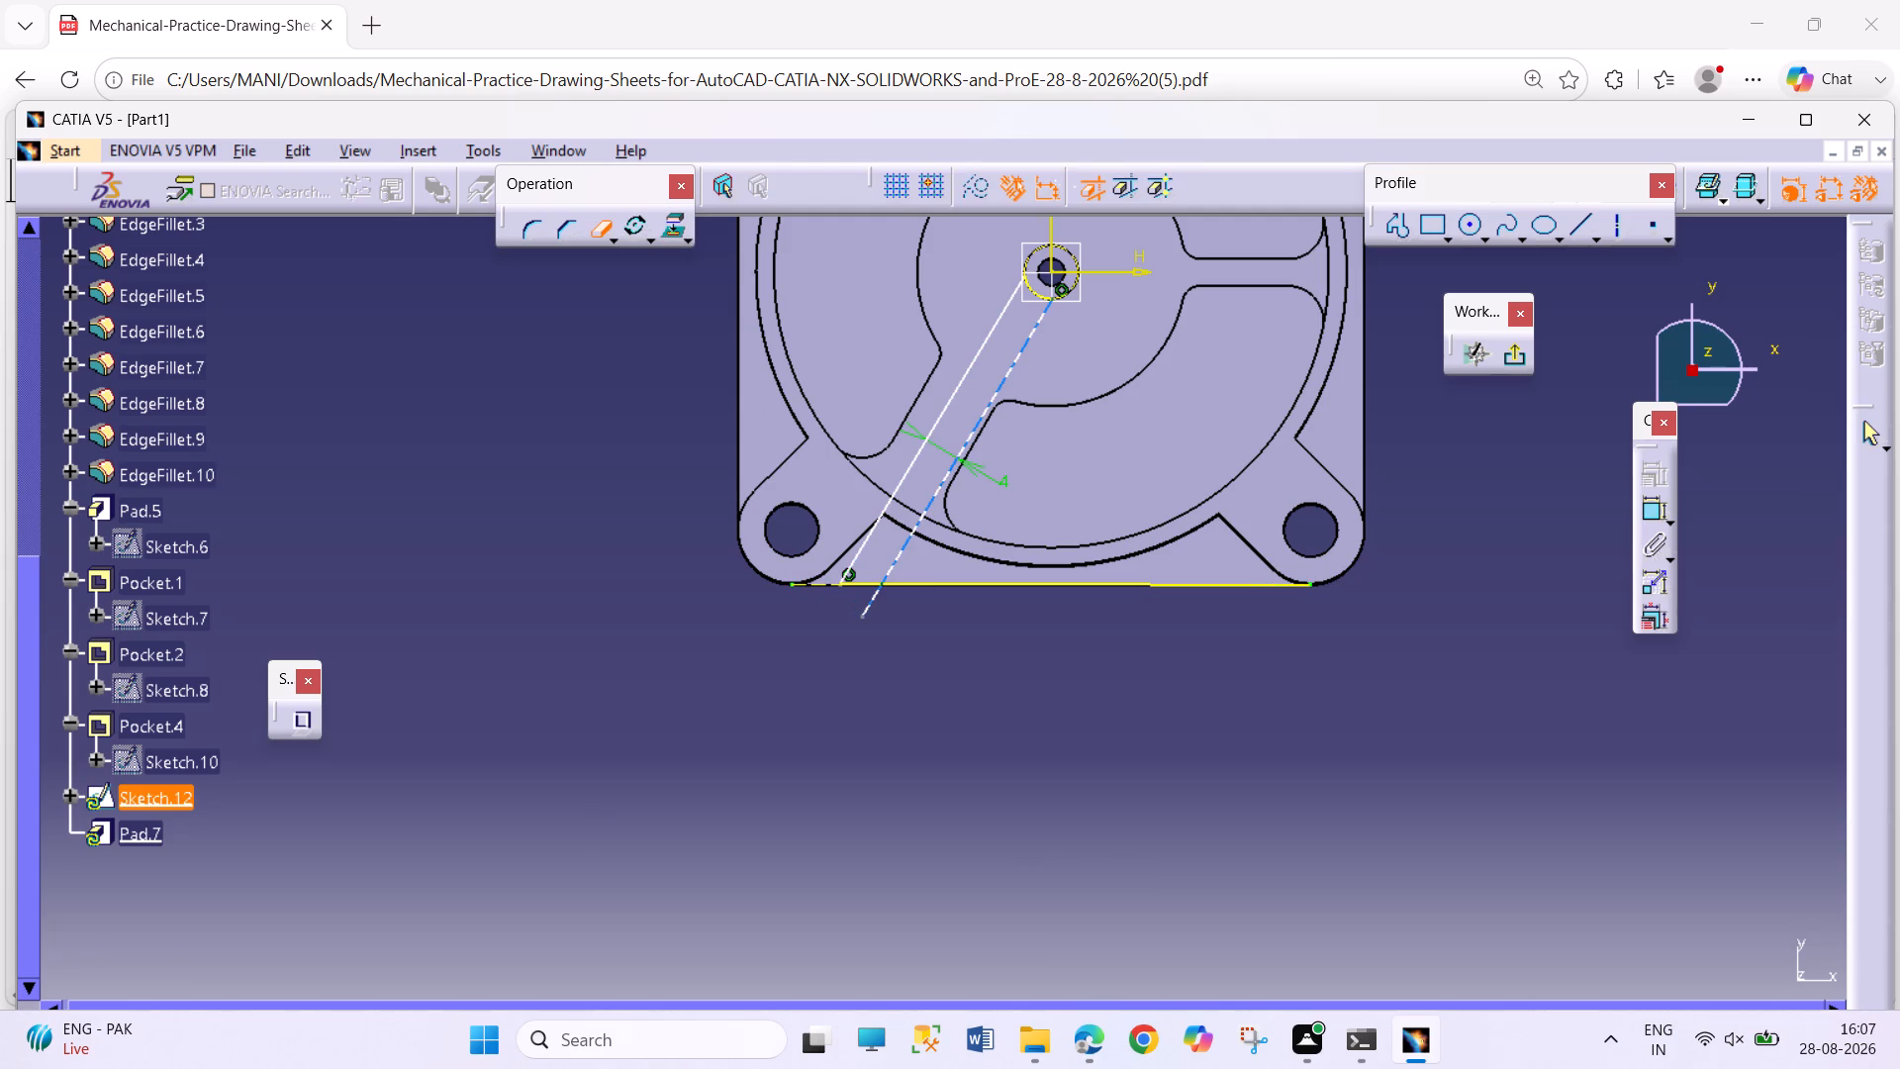
pyautogui.click(868, 601)
pyautogui.click(919, 586)
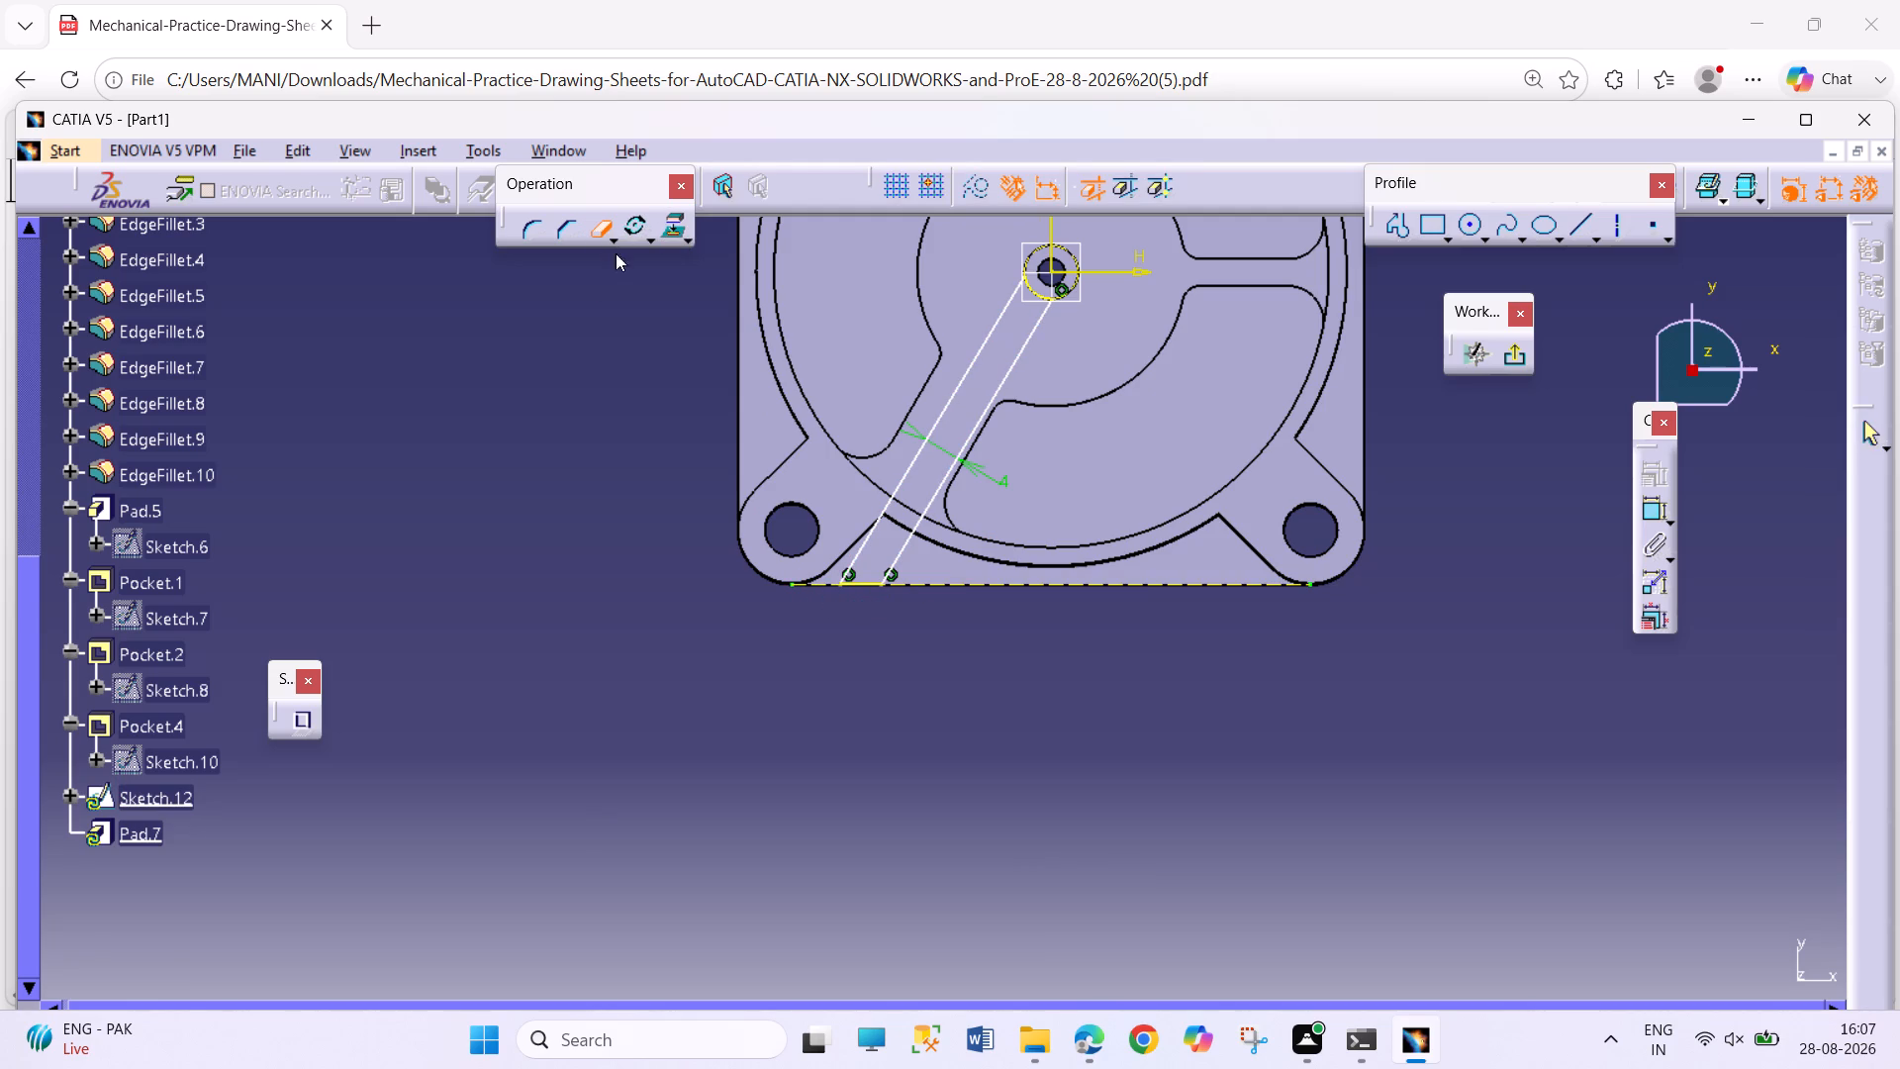
pyautogui.click(602, 239)
pyautogui.click(1519, 359)
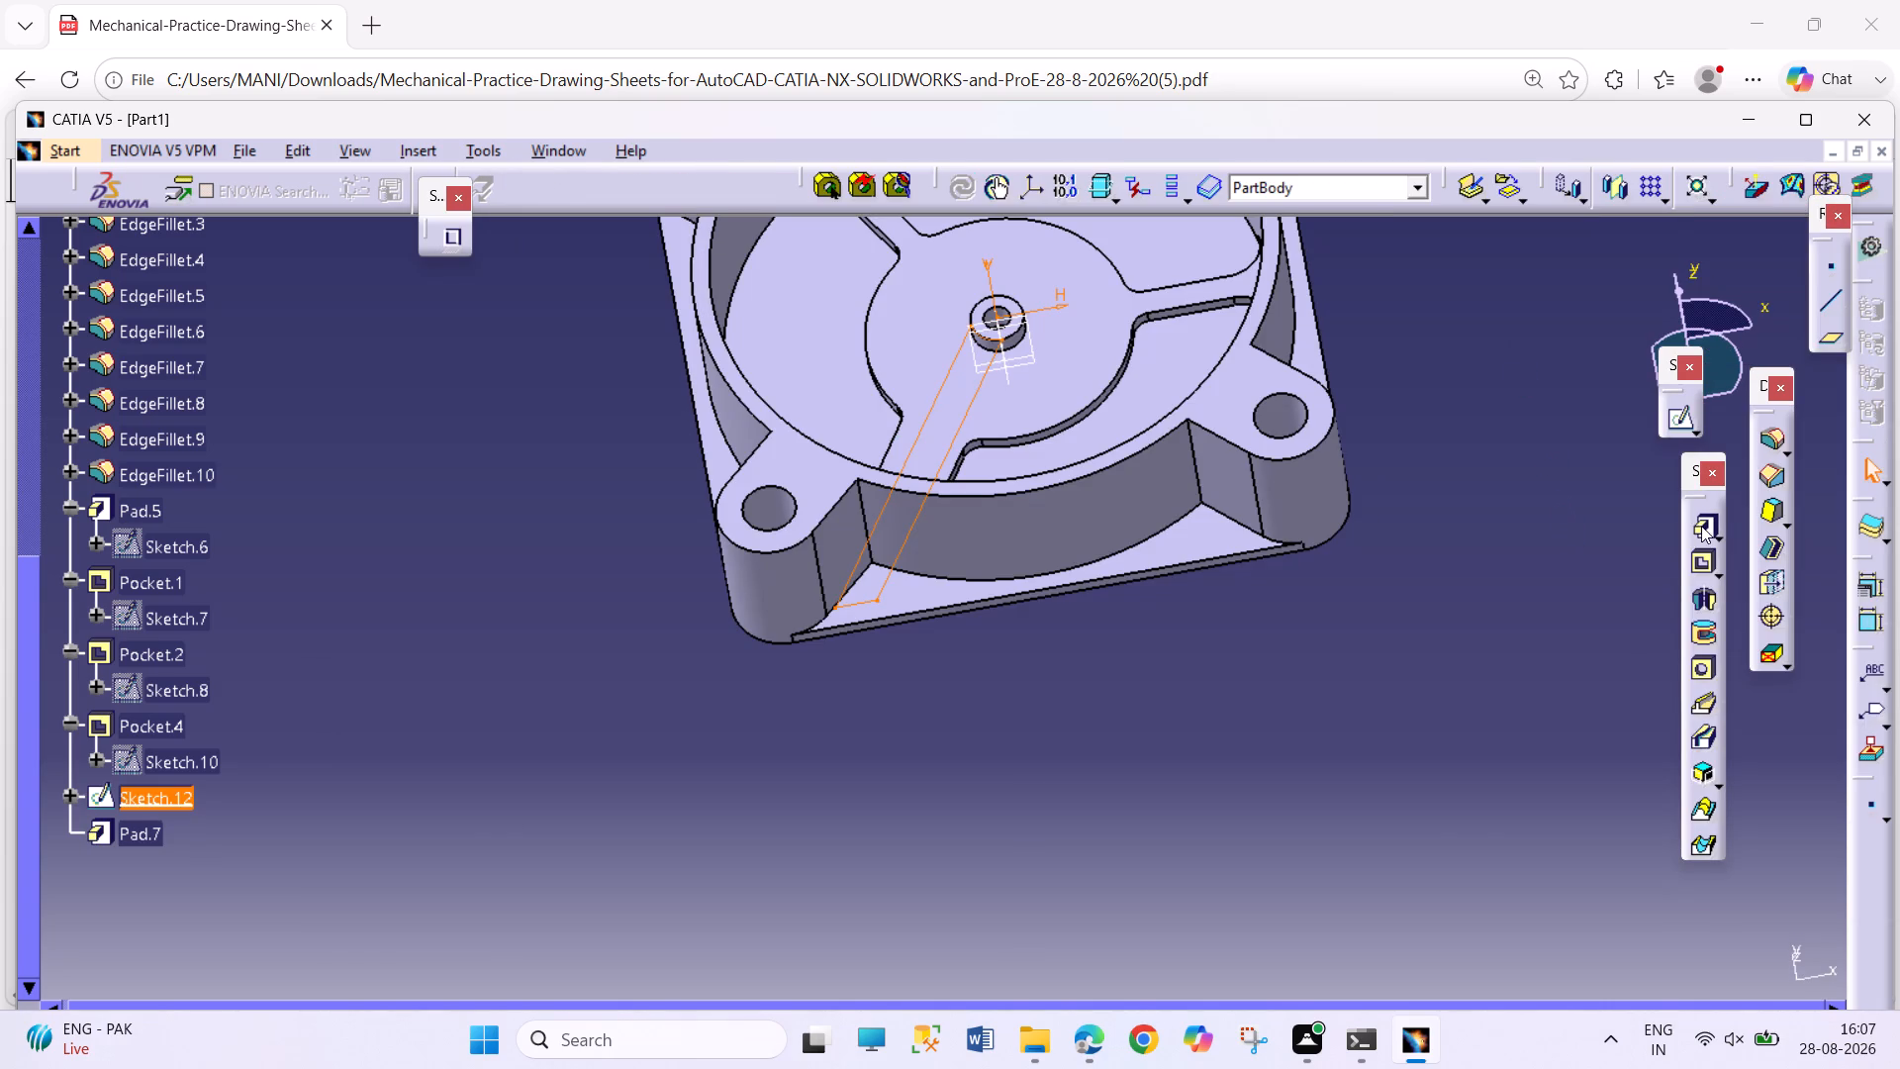
# Pad the rib profile with the Up to plane limit, ending on the base flange's inner face along the housing's lower side.
pyautogui.click(1701, 524)
pyautogui.click(1786, 654)
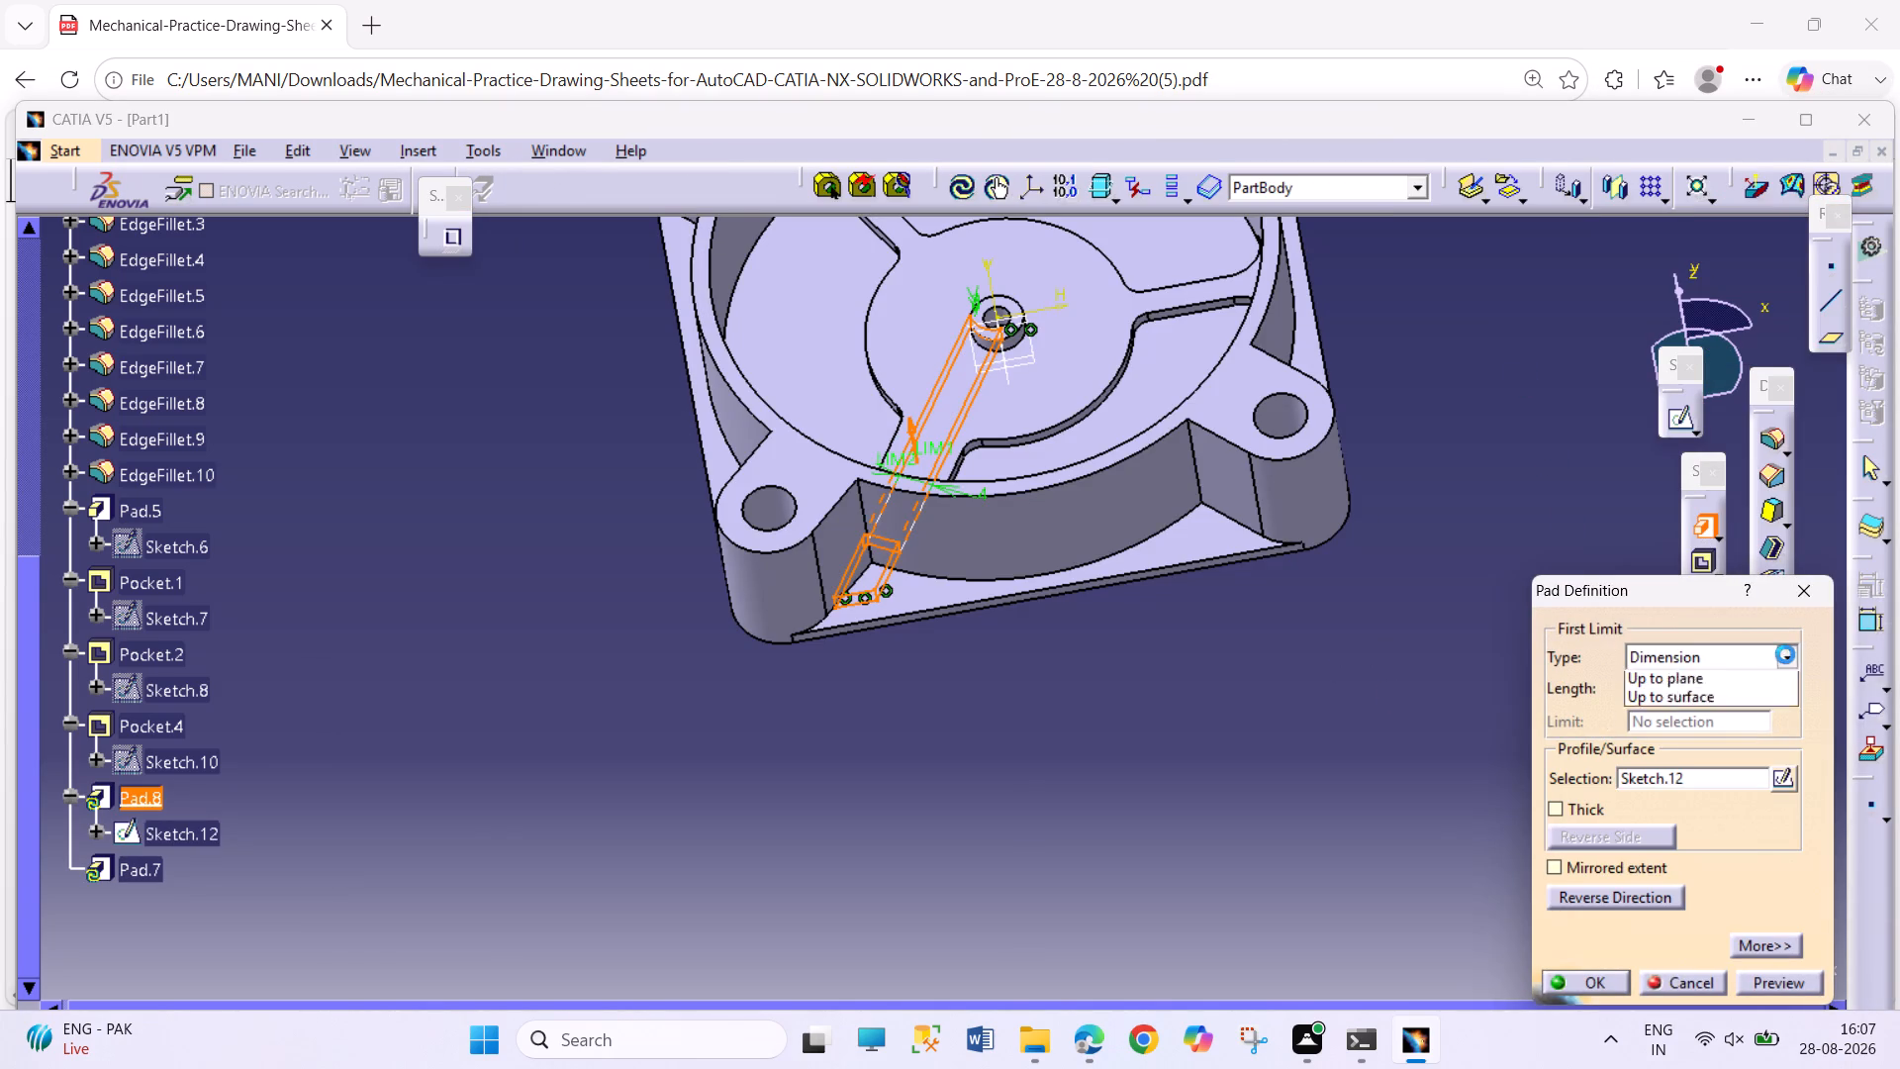
pyautogui.click(1729, 731)
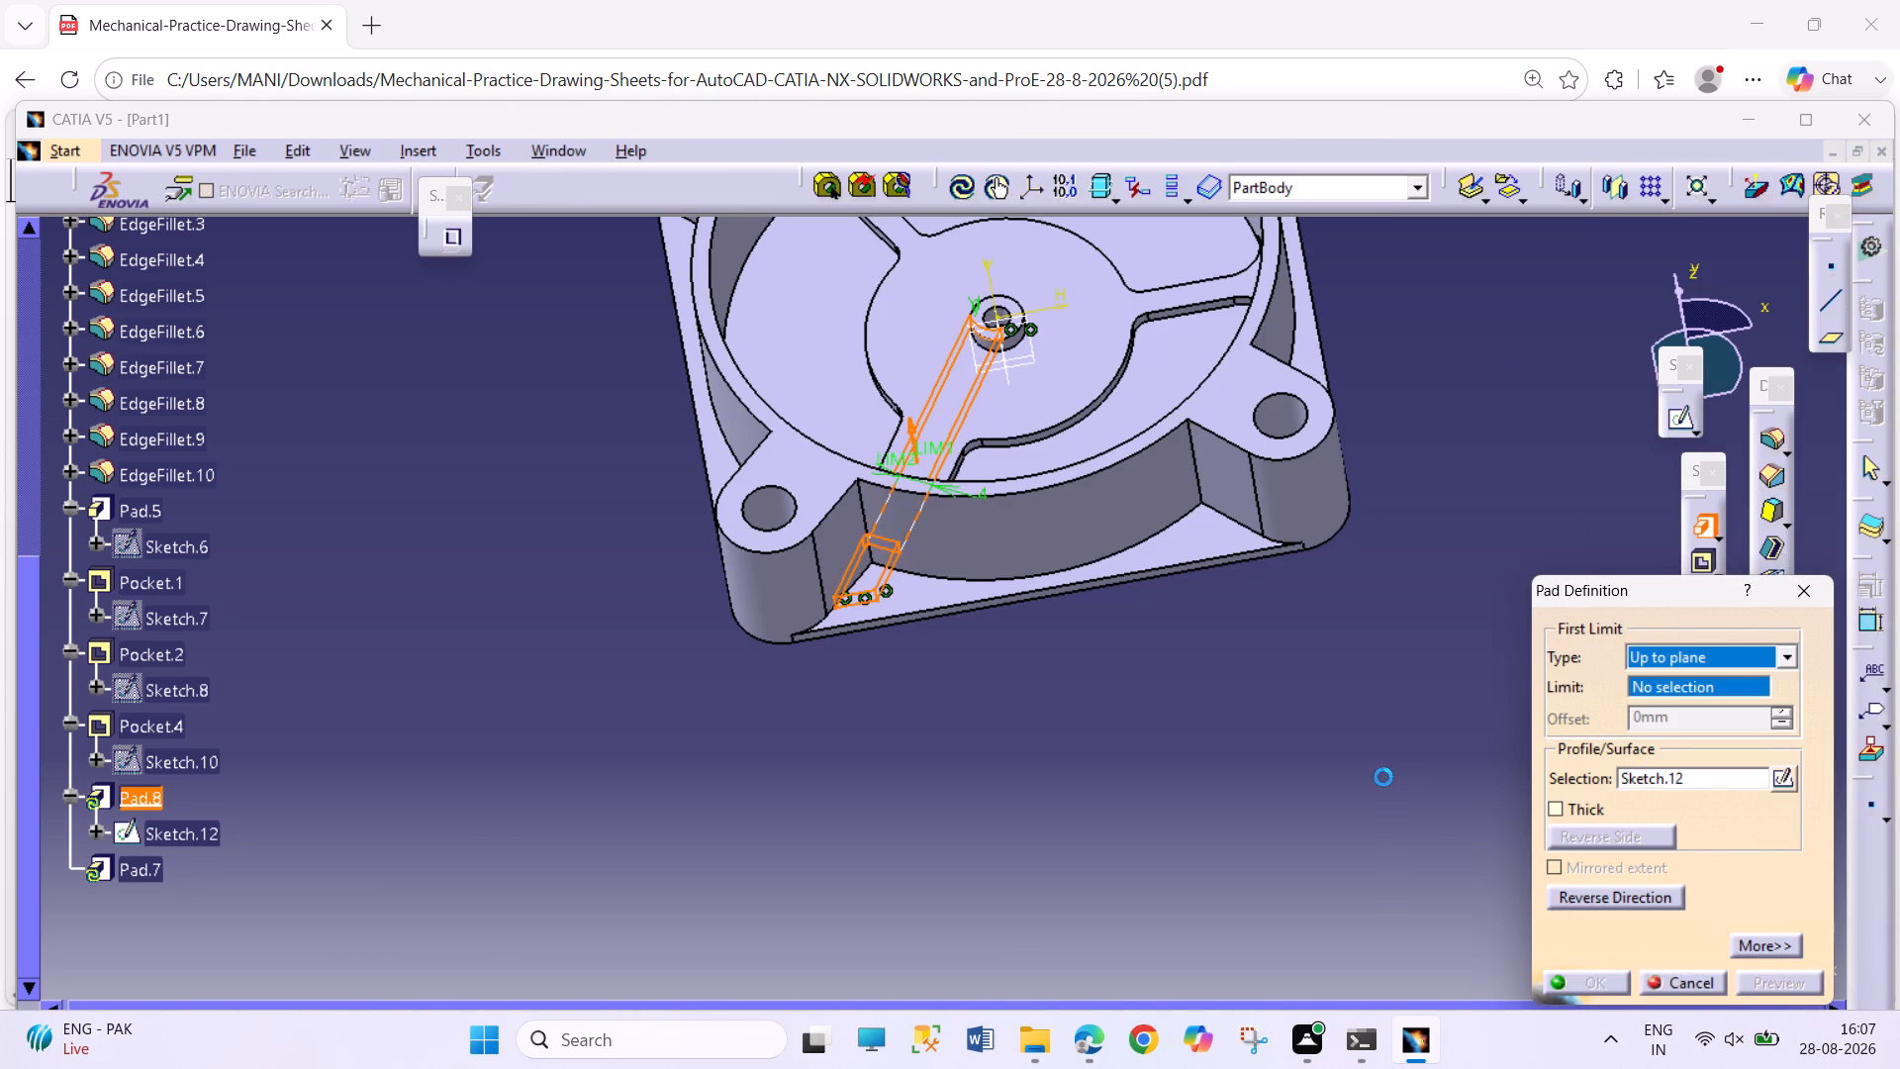
pyautogui.click(911, 588)
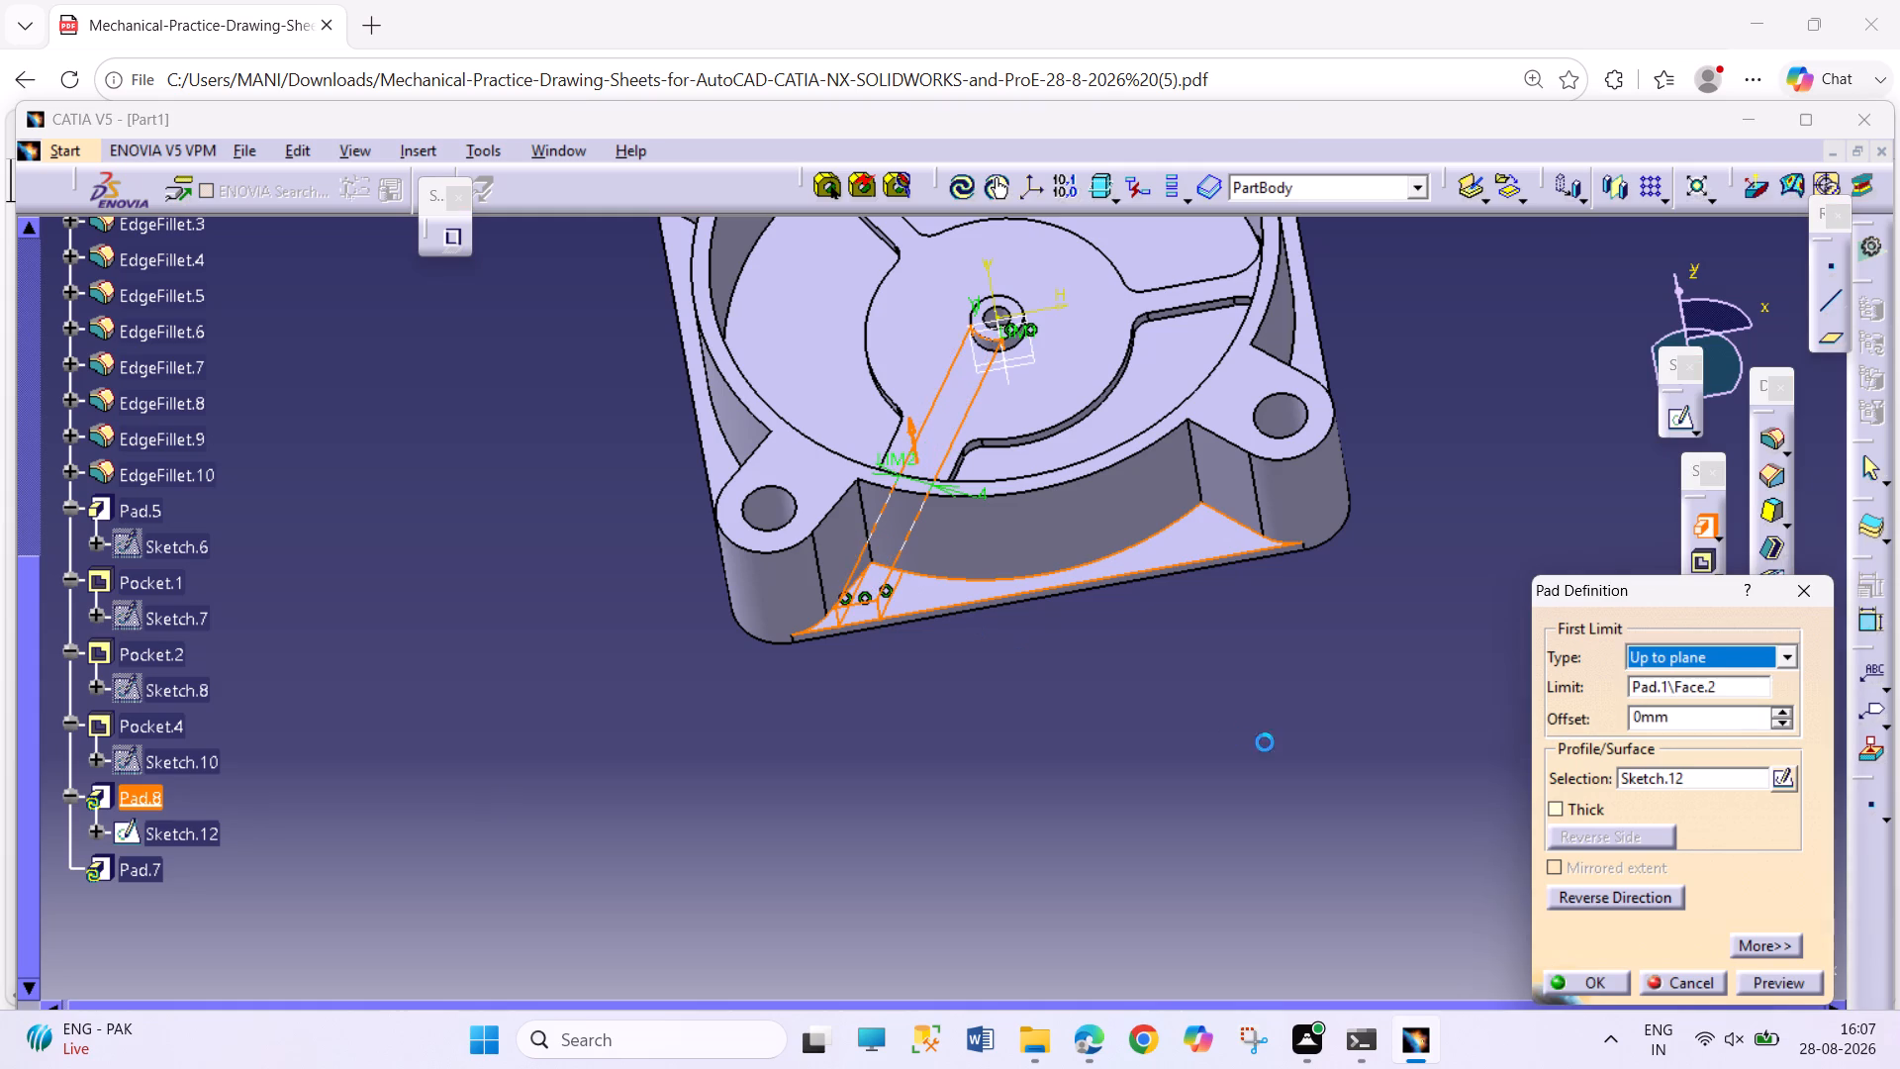
pyautogui.click(1590, 974)
pyautogui.click(1341, 866)
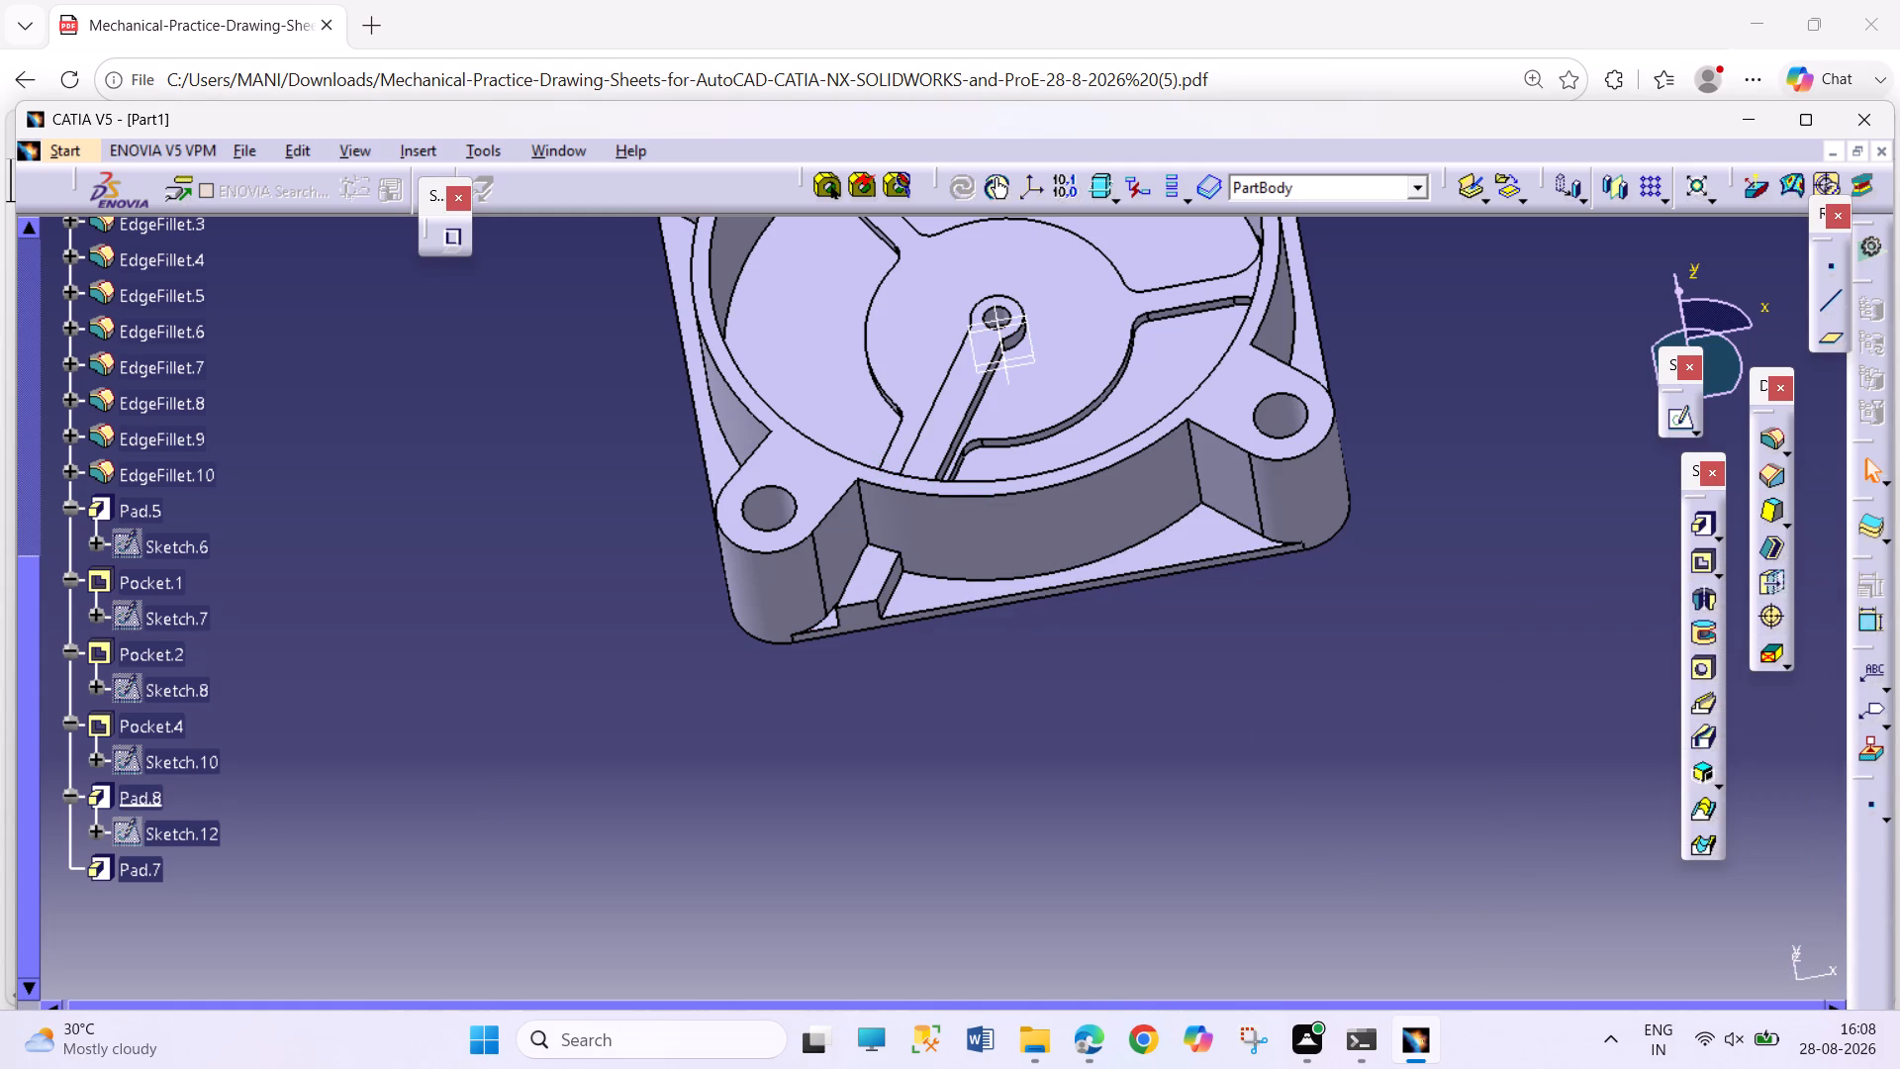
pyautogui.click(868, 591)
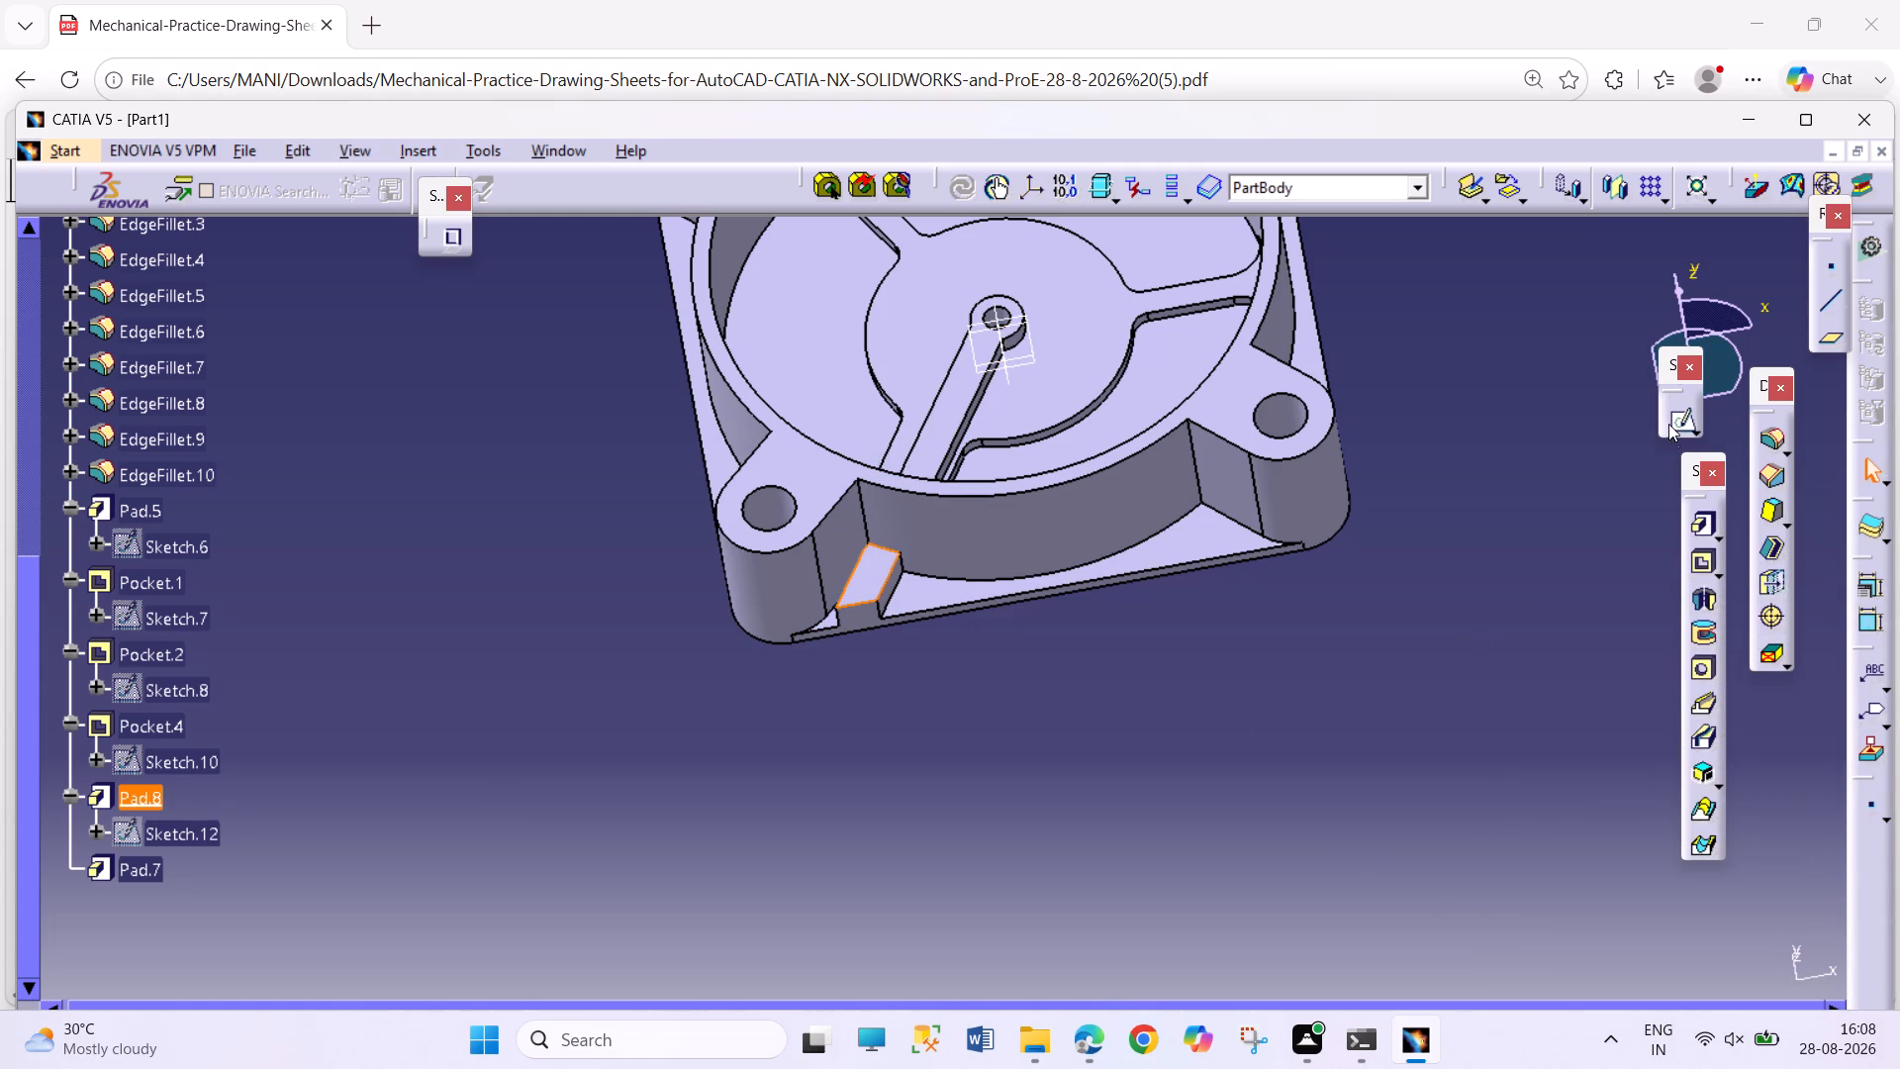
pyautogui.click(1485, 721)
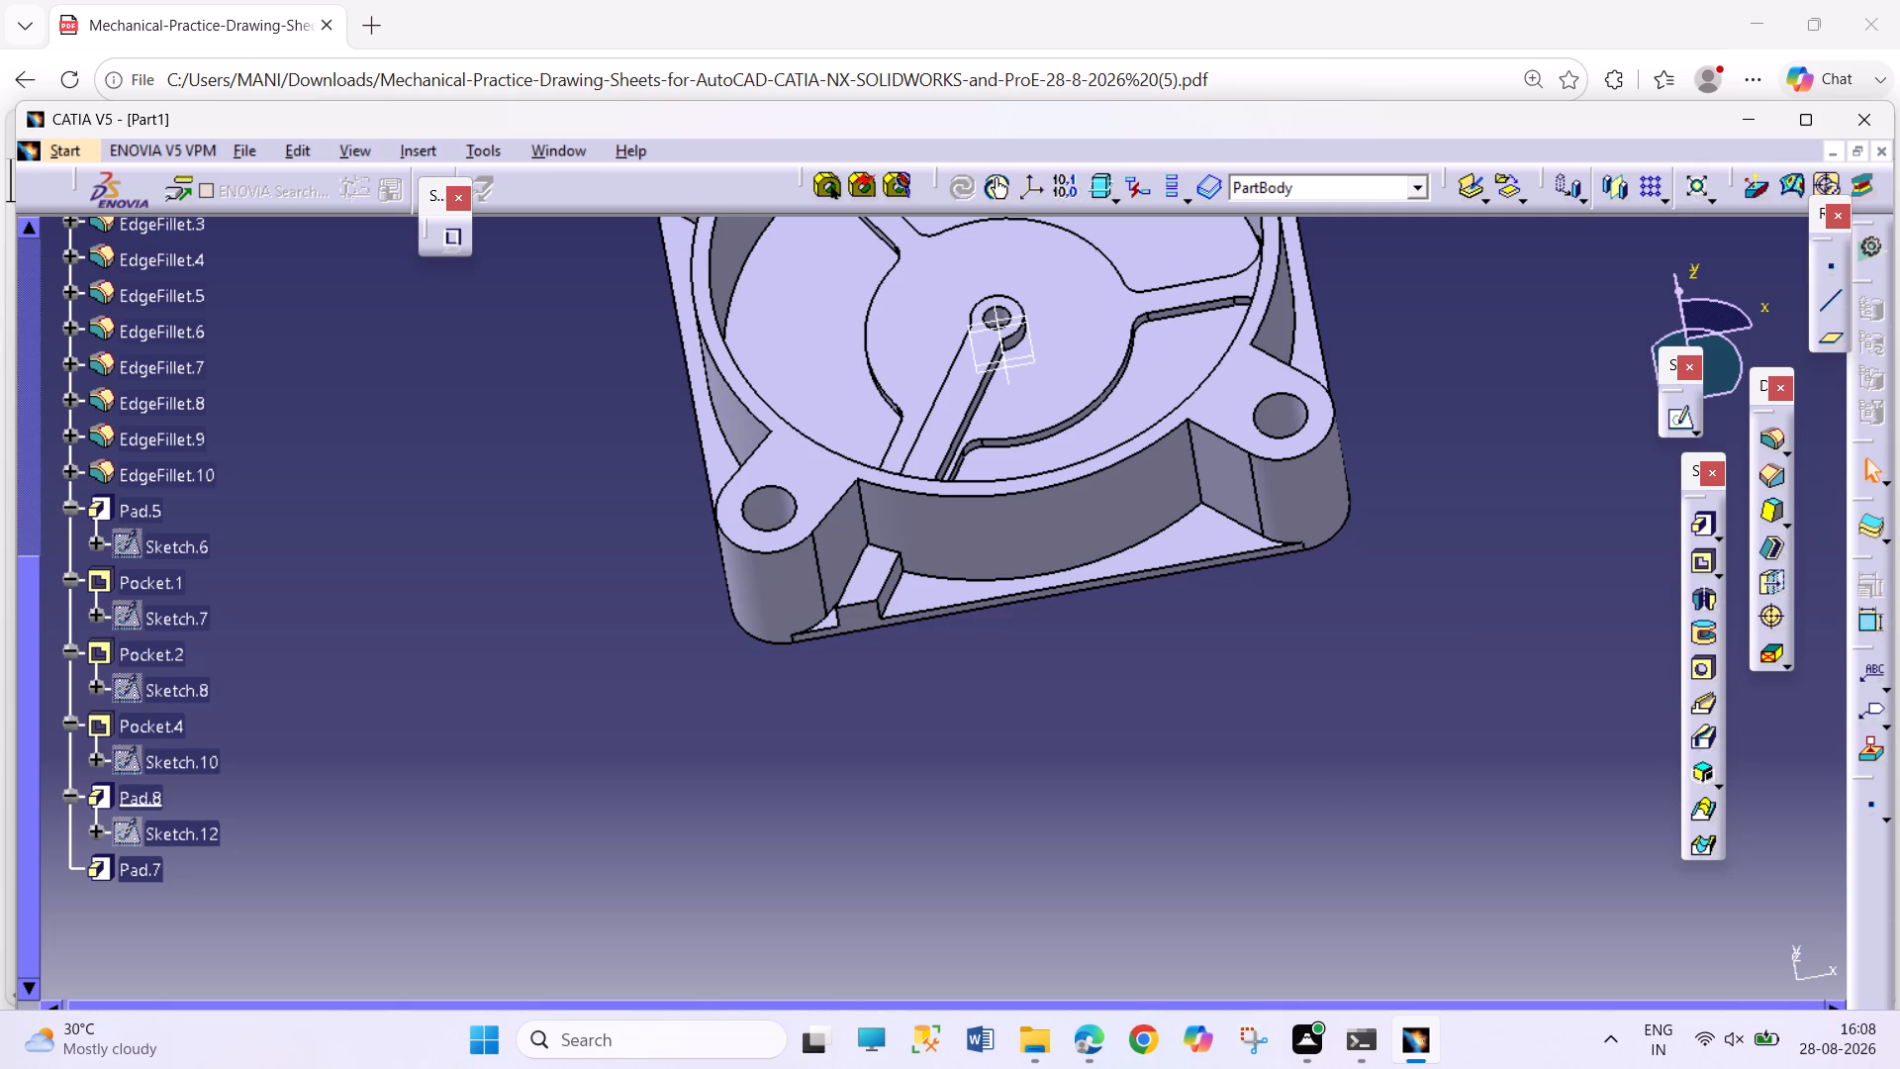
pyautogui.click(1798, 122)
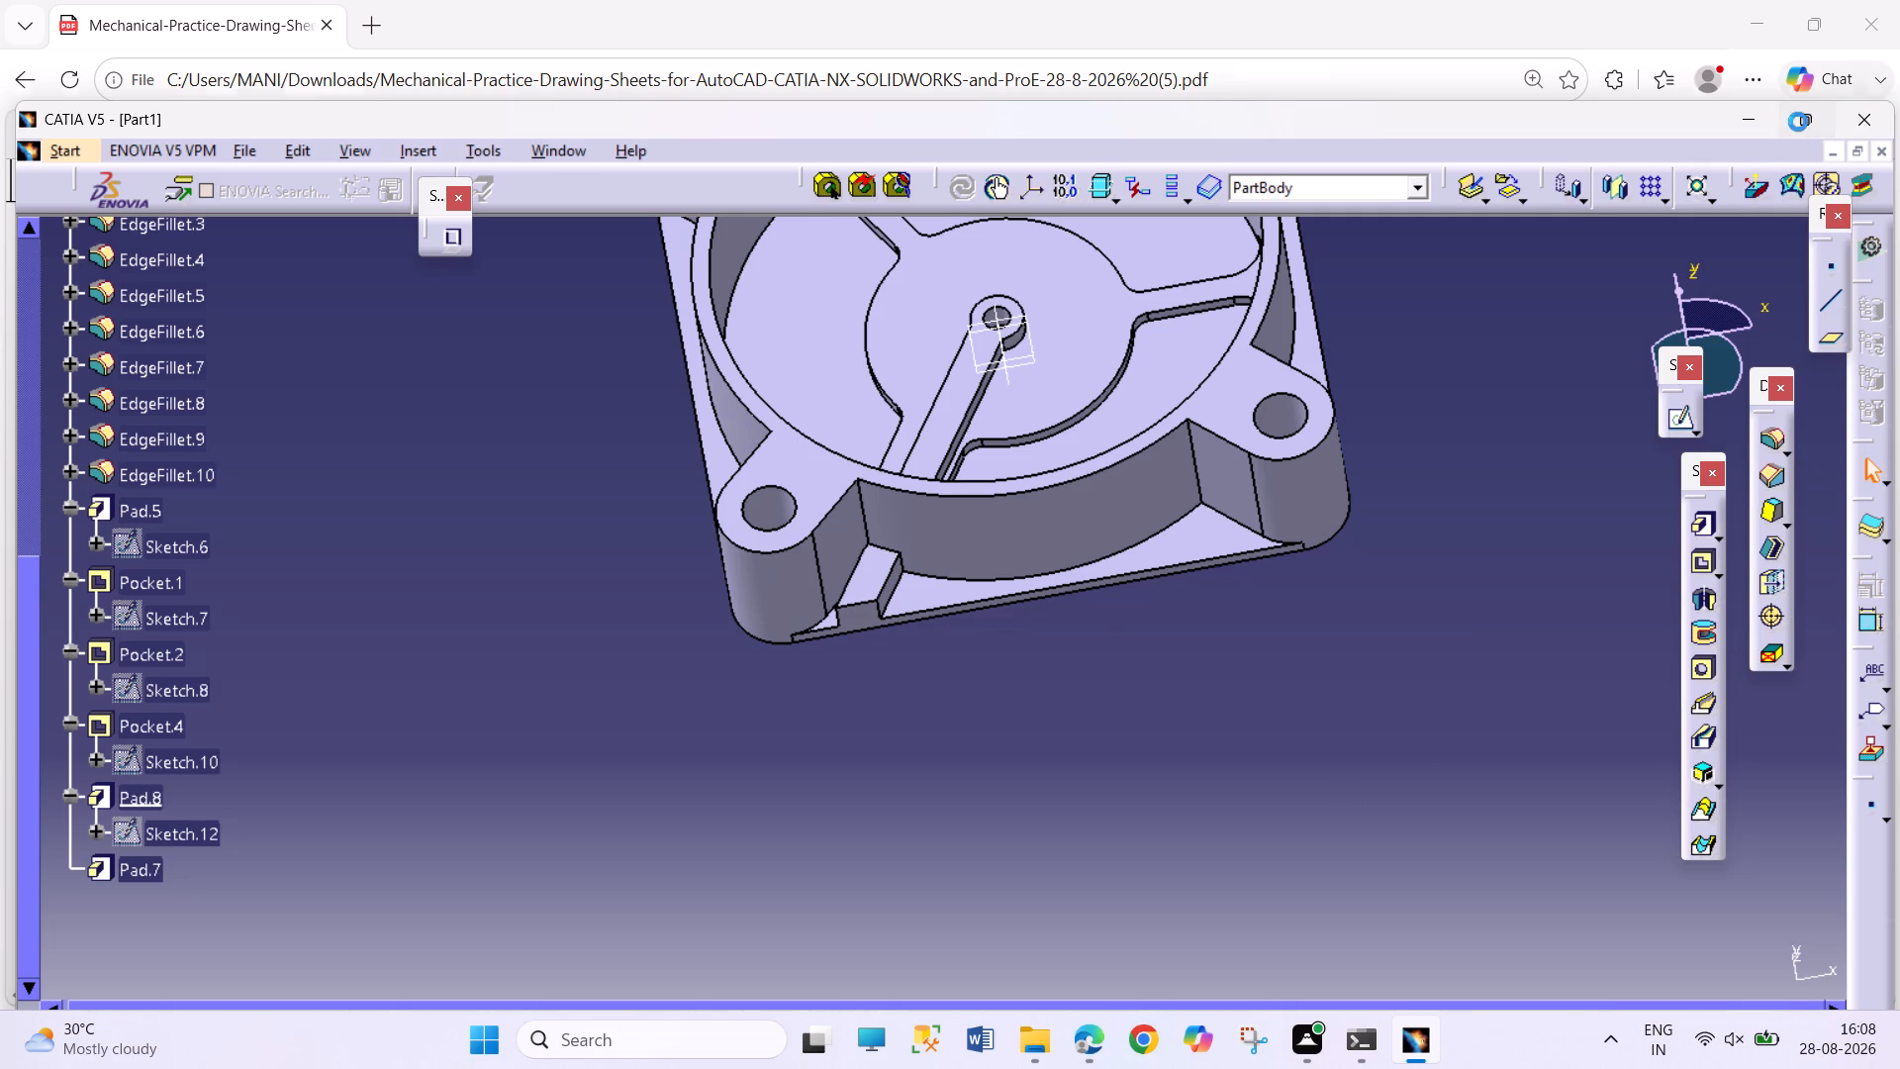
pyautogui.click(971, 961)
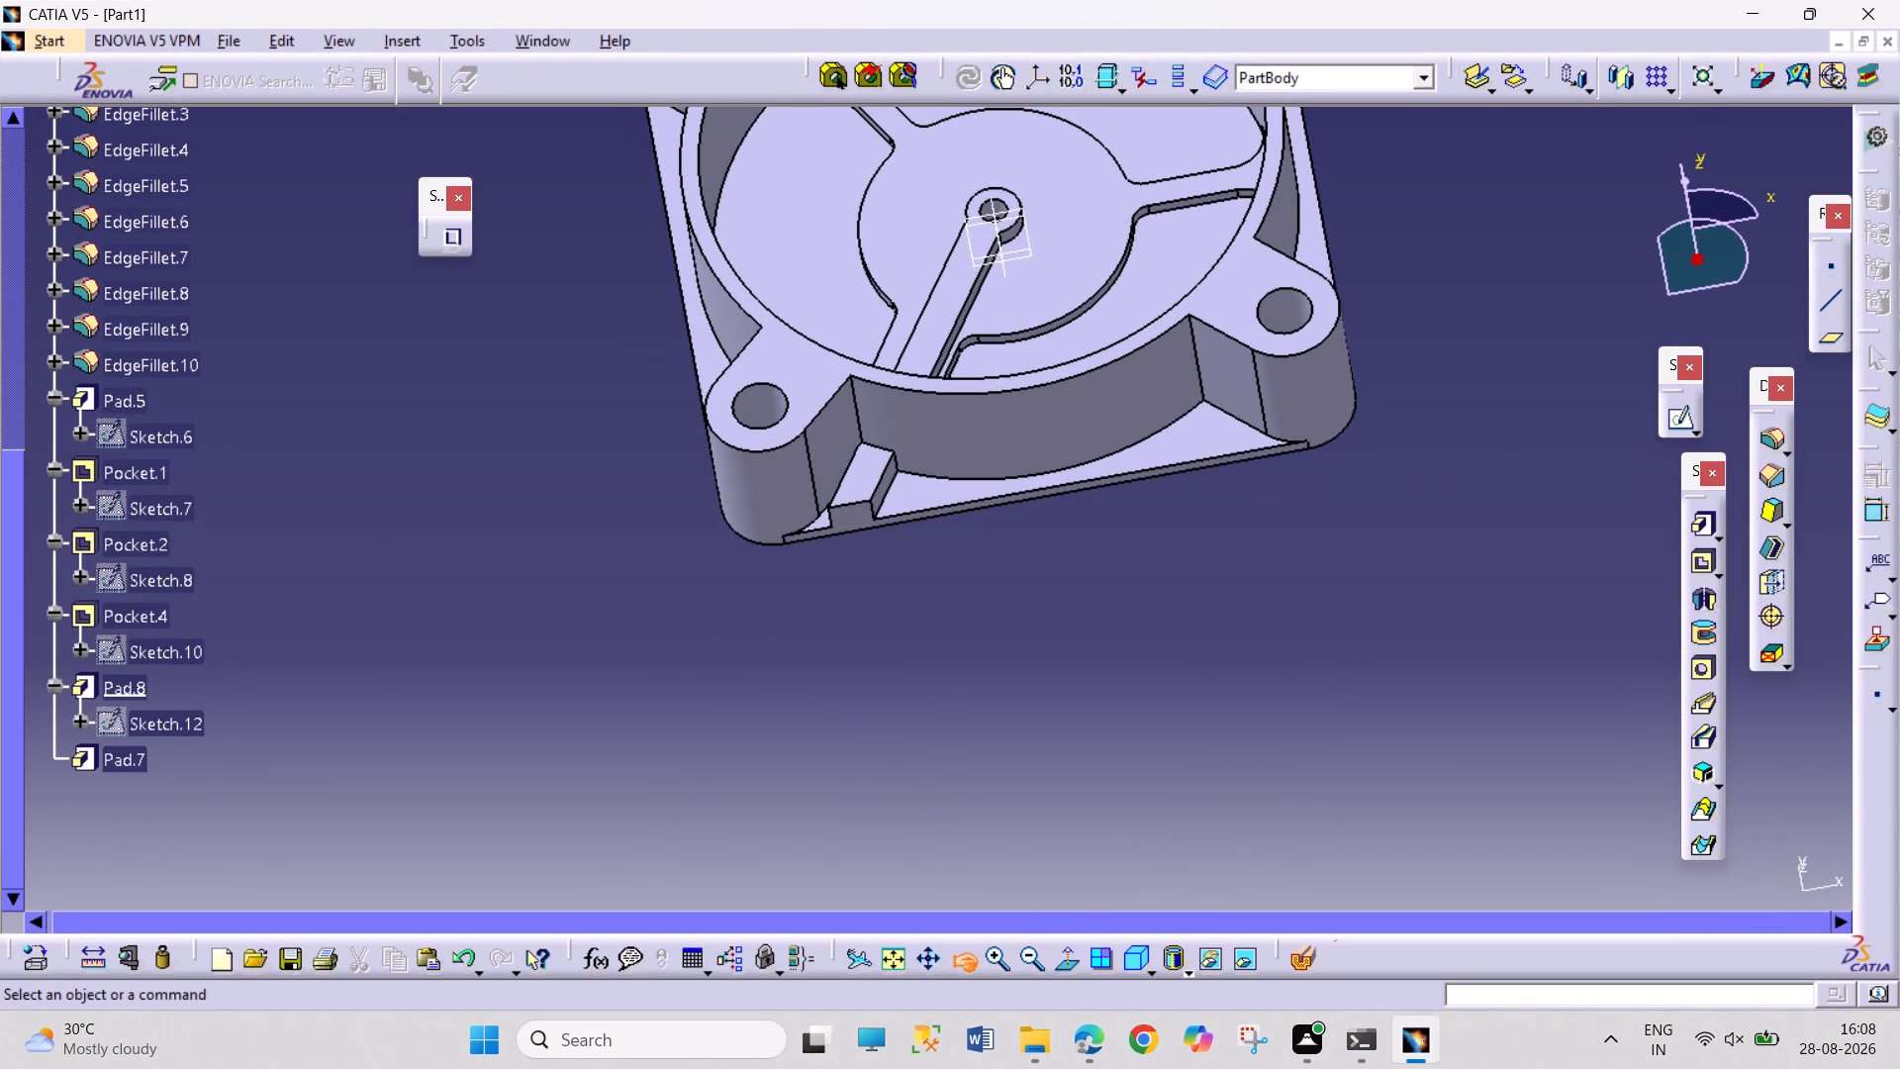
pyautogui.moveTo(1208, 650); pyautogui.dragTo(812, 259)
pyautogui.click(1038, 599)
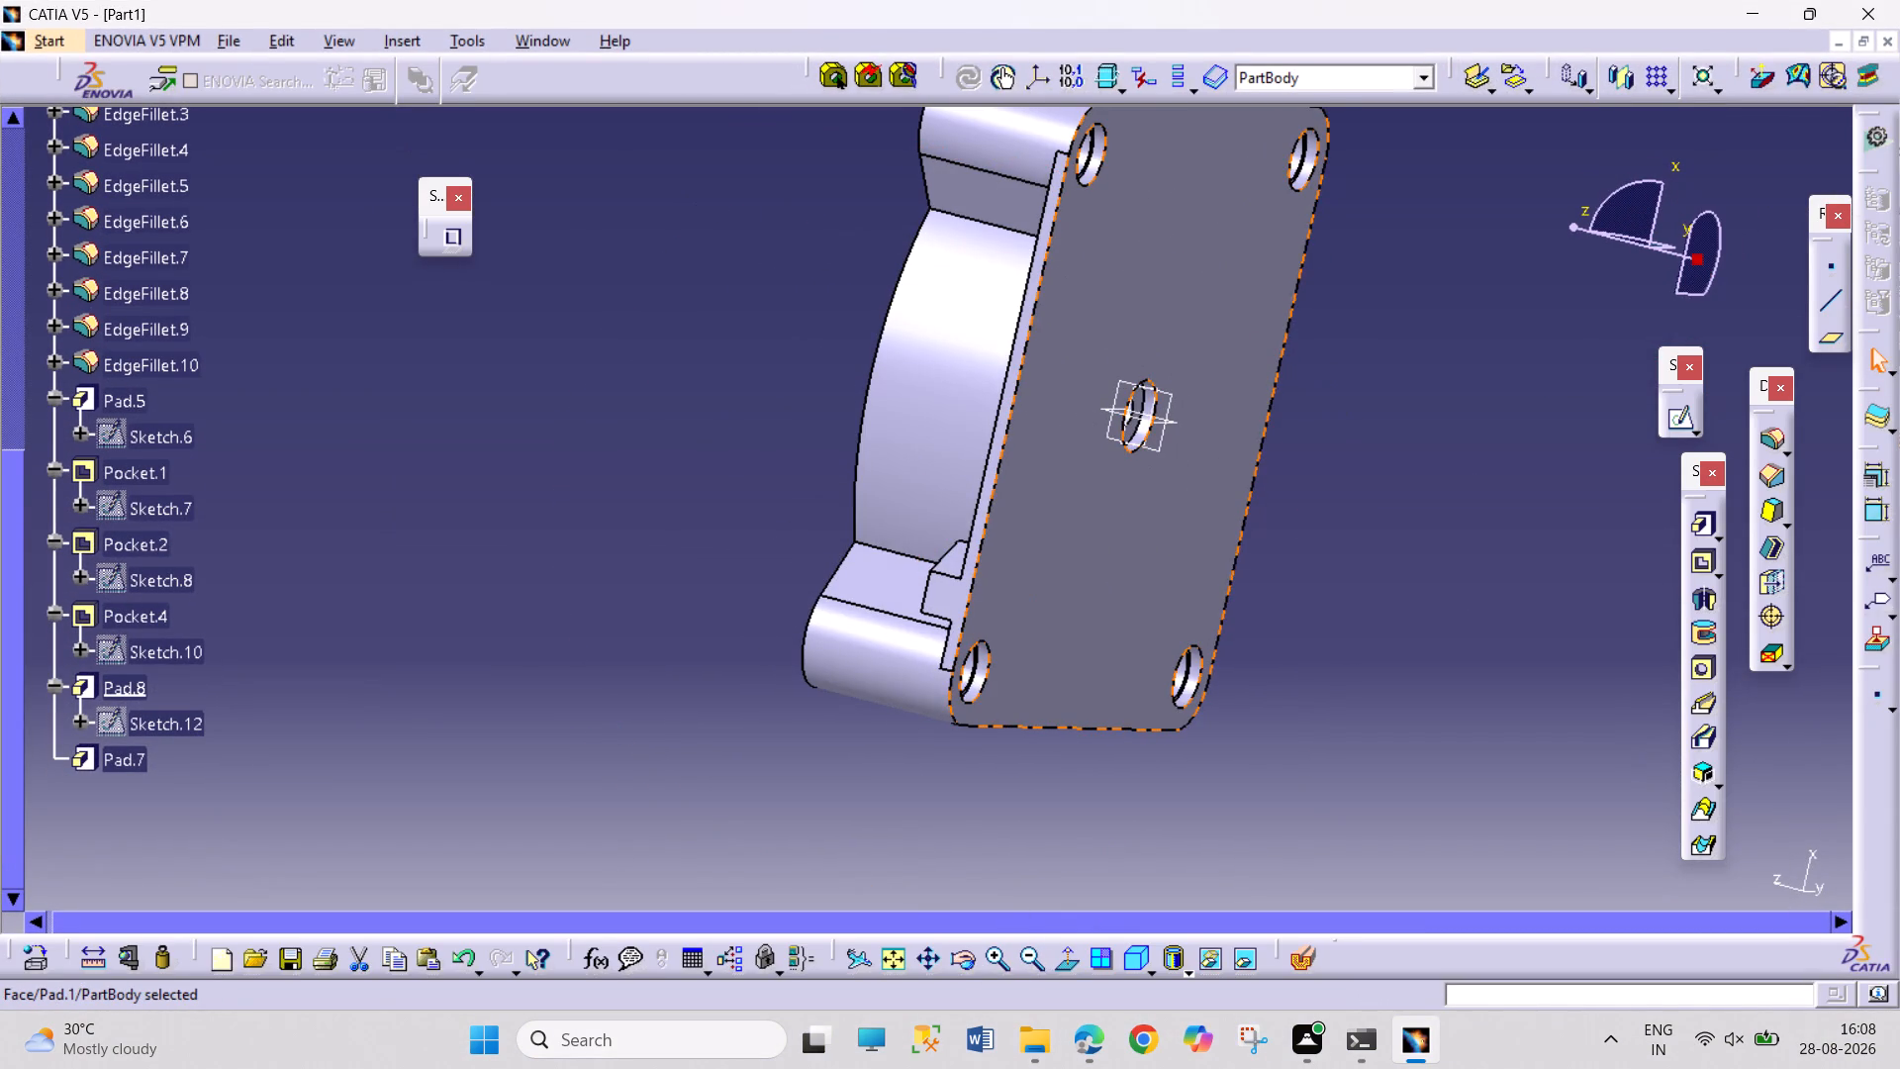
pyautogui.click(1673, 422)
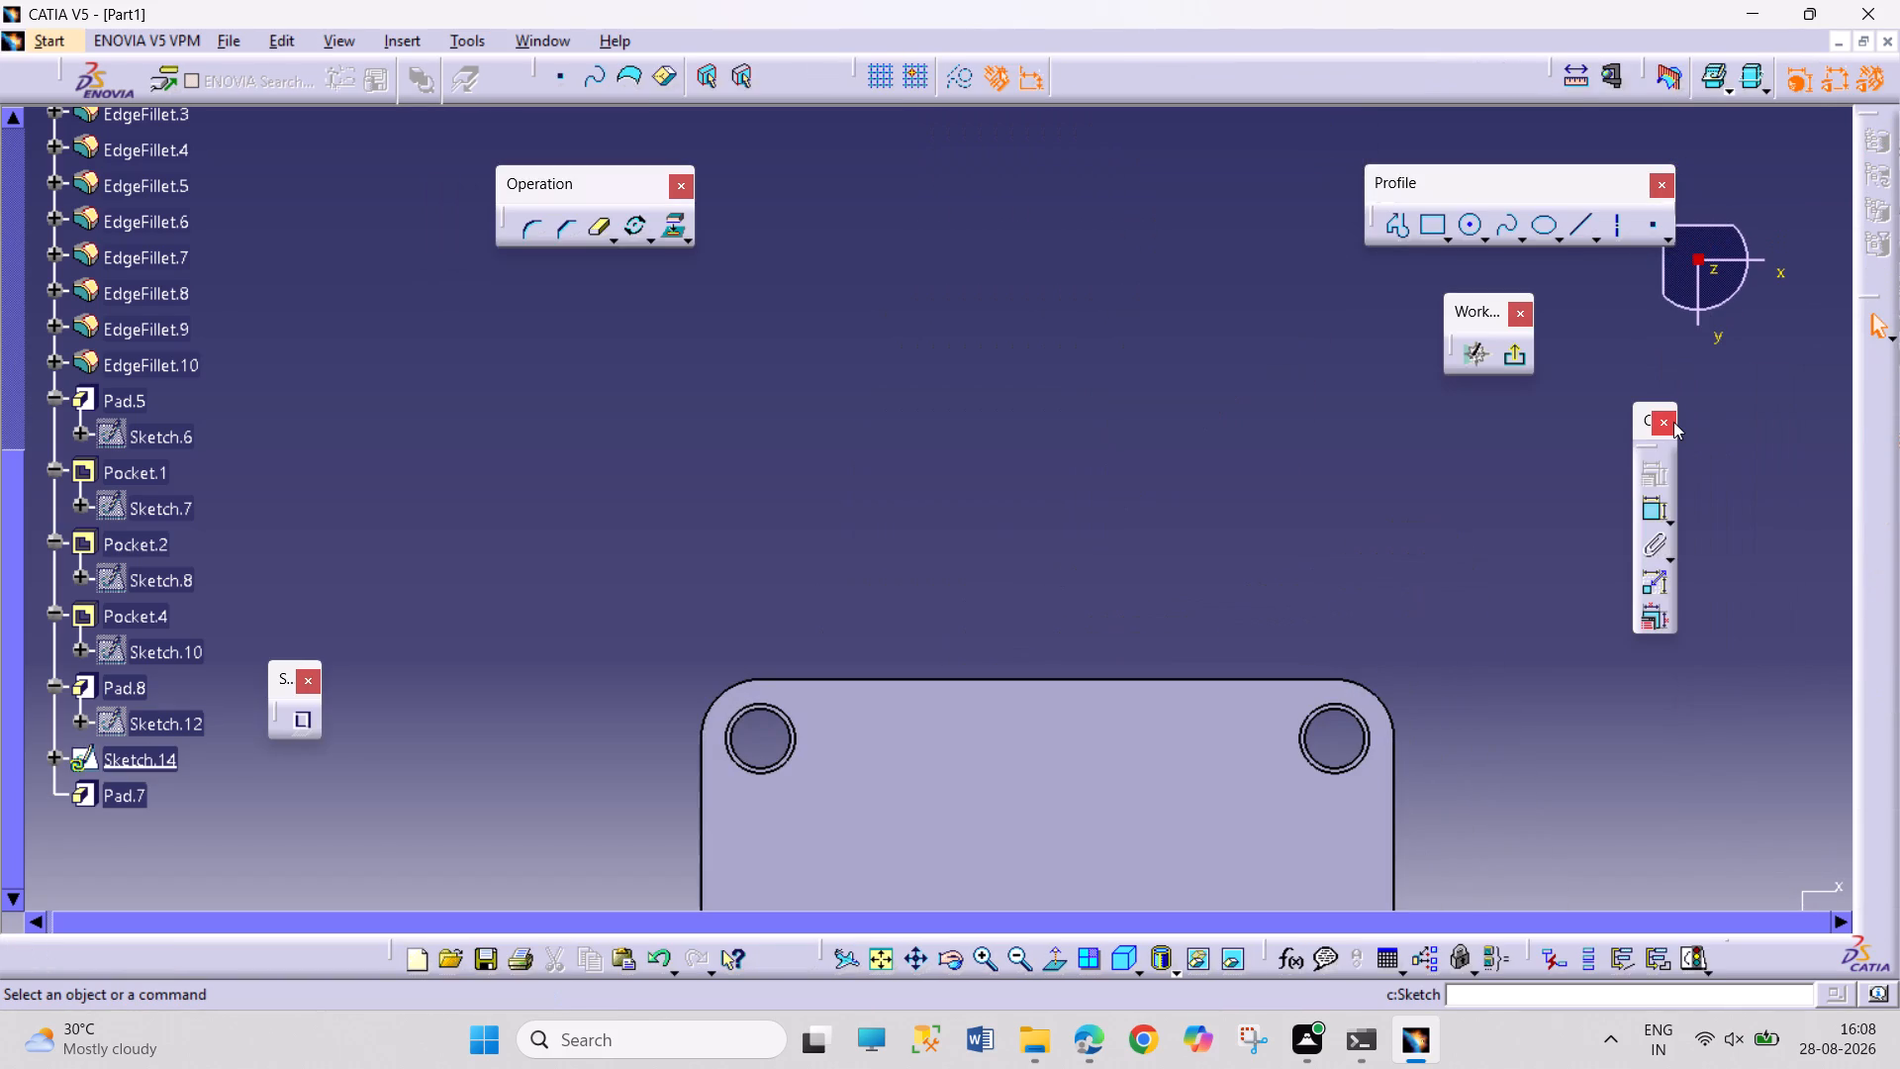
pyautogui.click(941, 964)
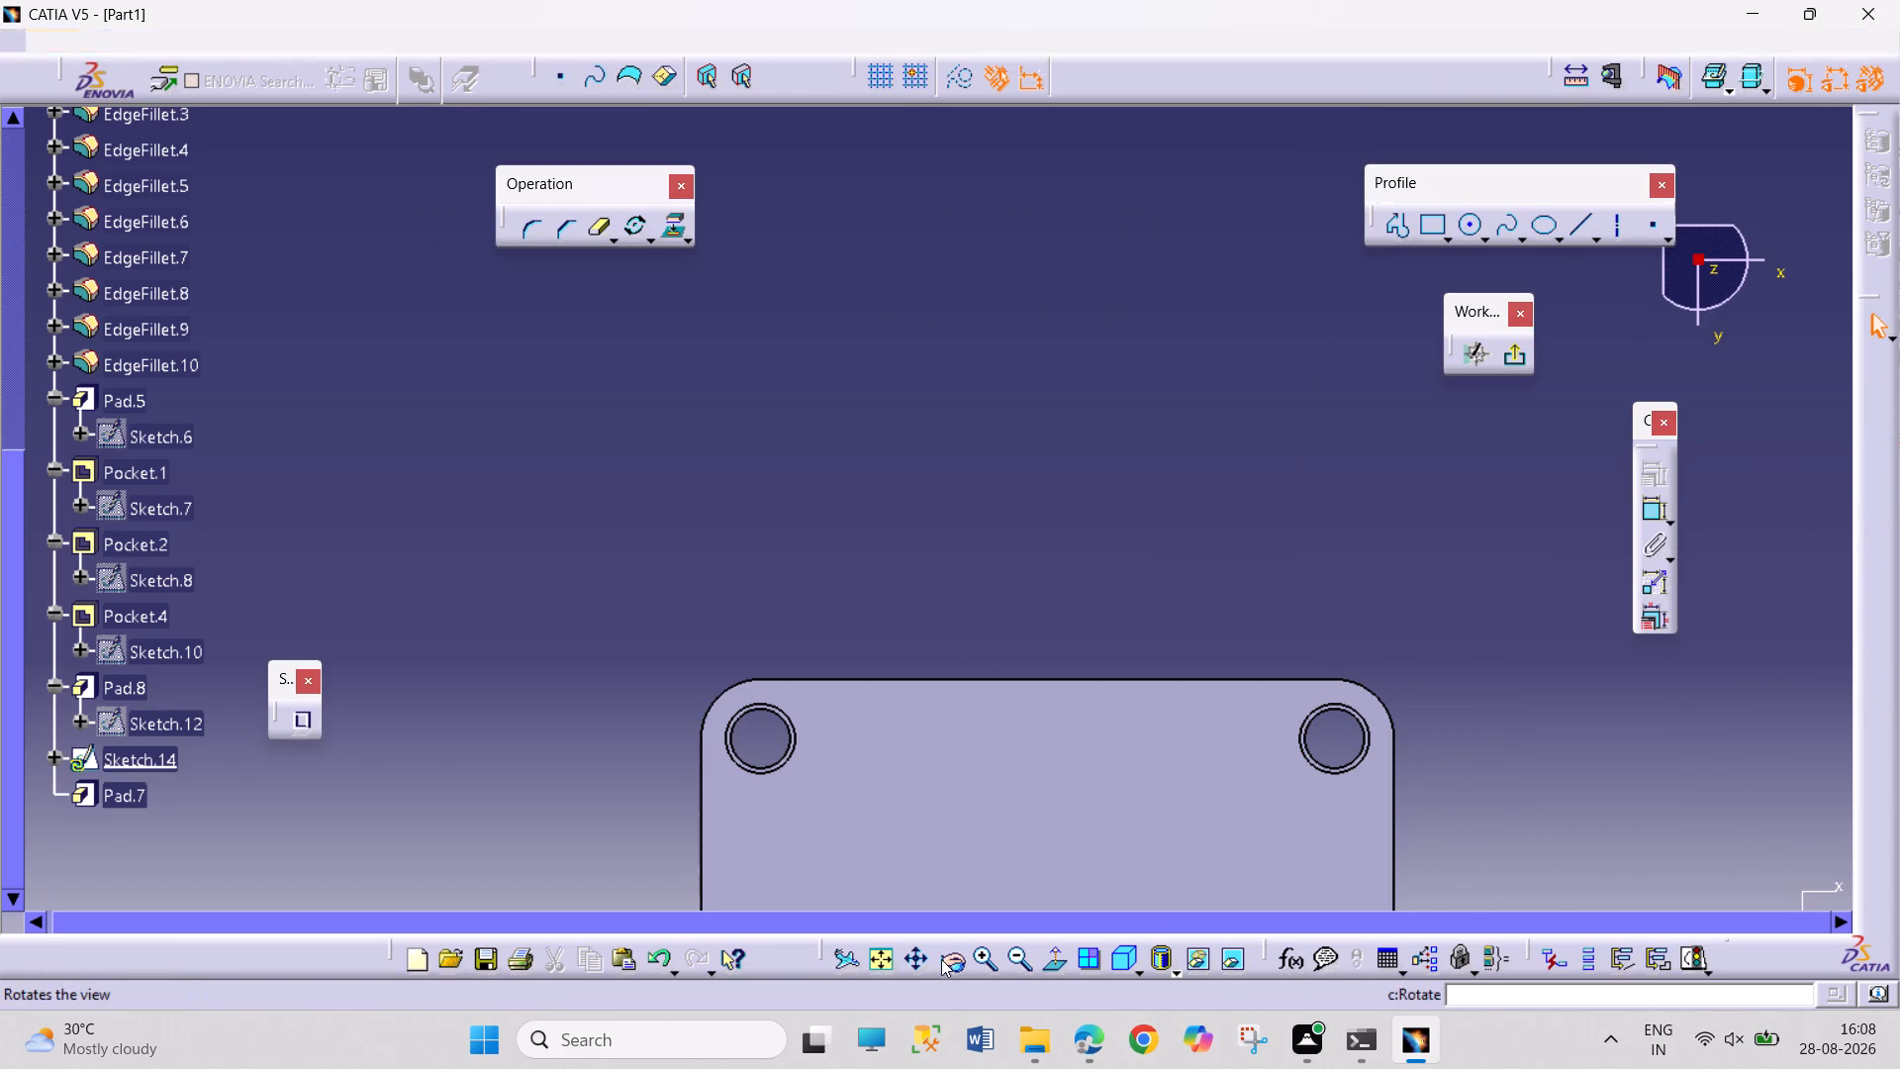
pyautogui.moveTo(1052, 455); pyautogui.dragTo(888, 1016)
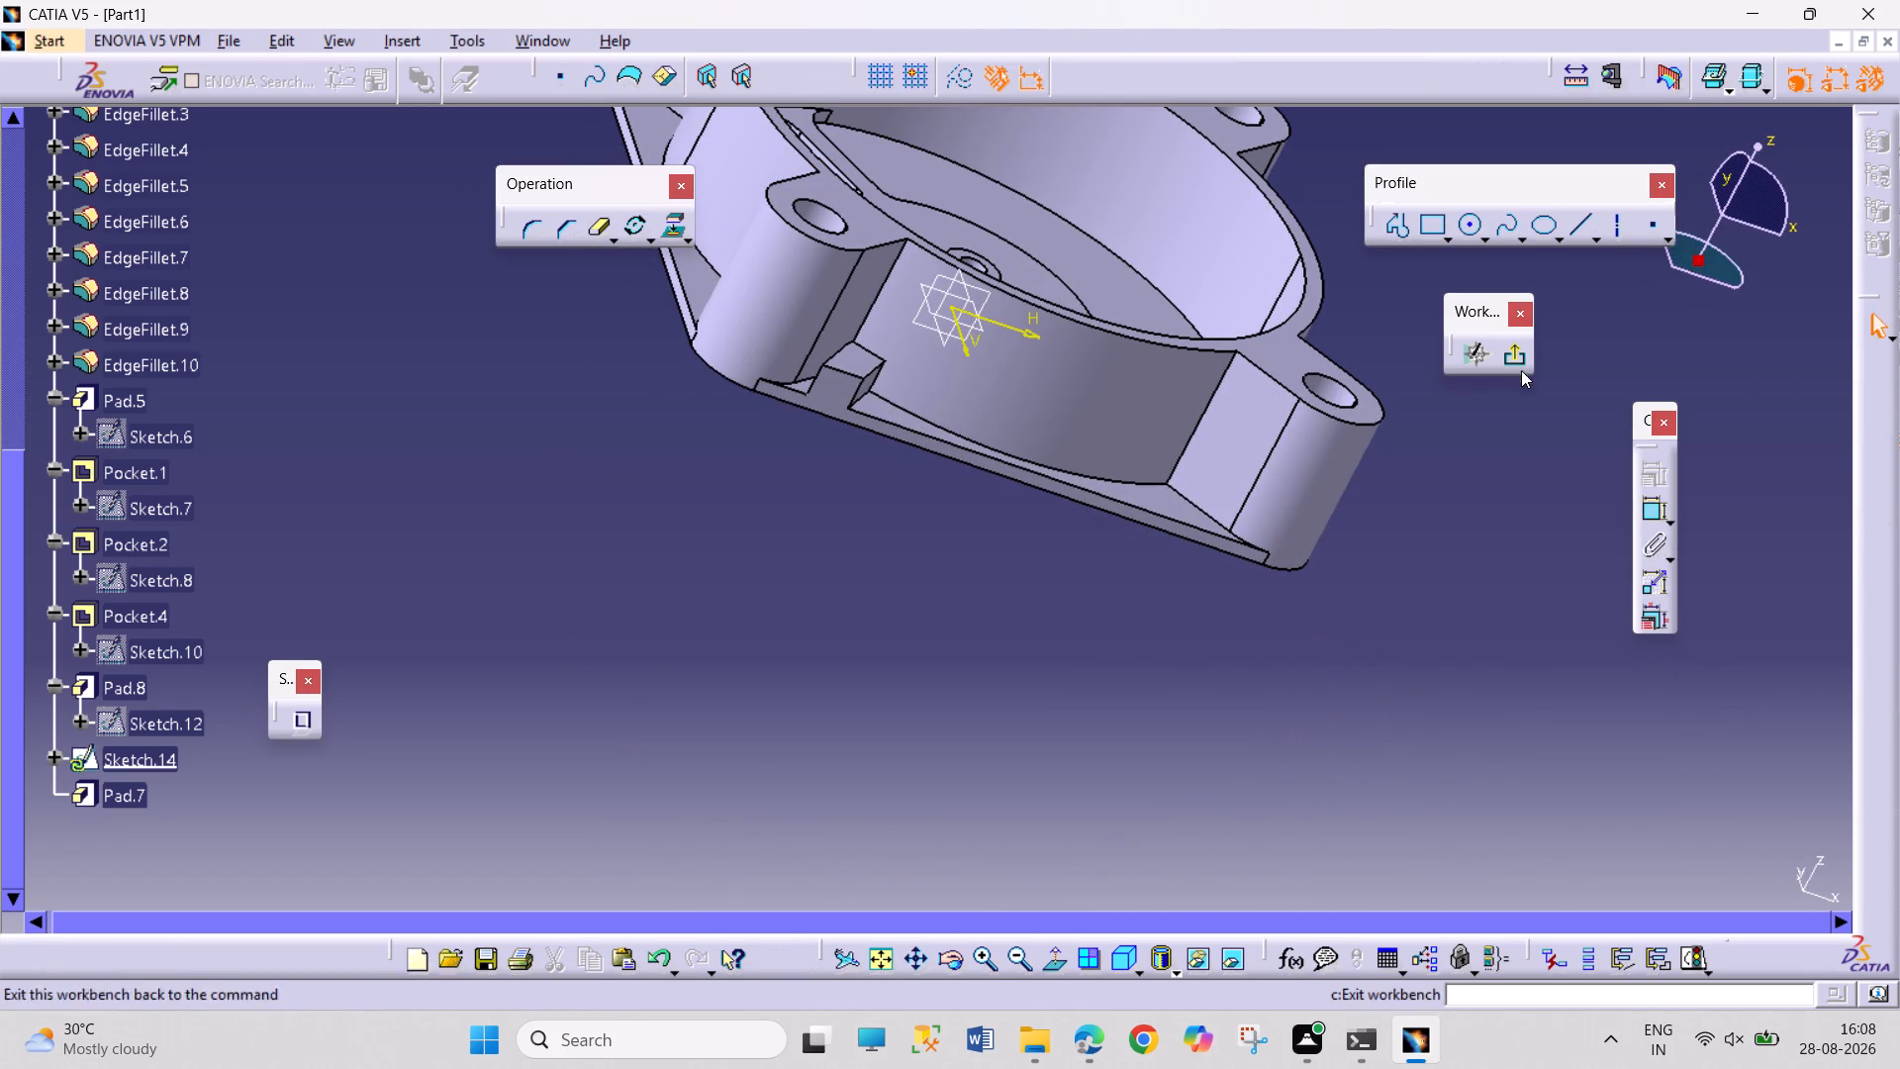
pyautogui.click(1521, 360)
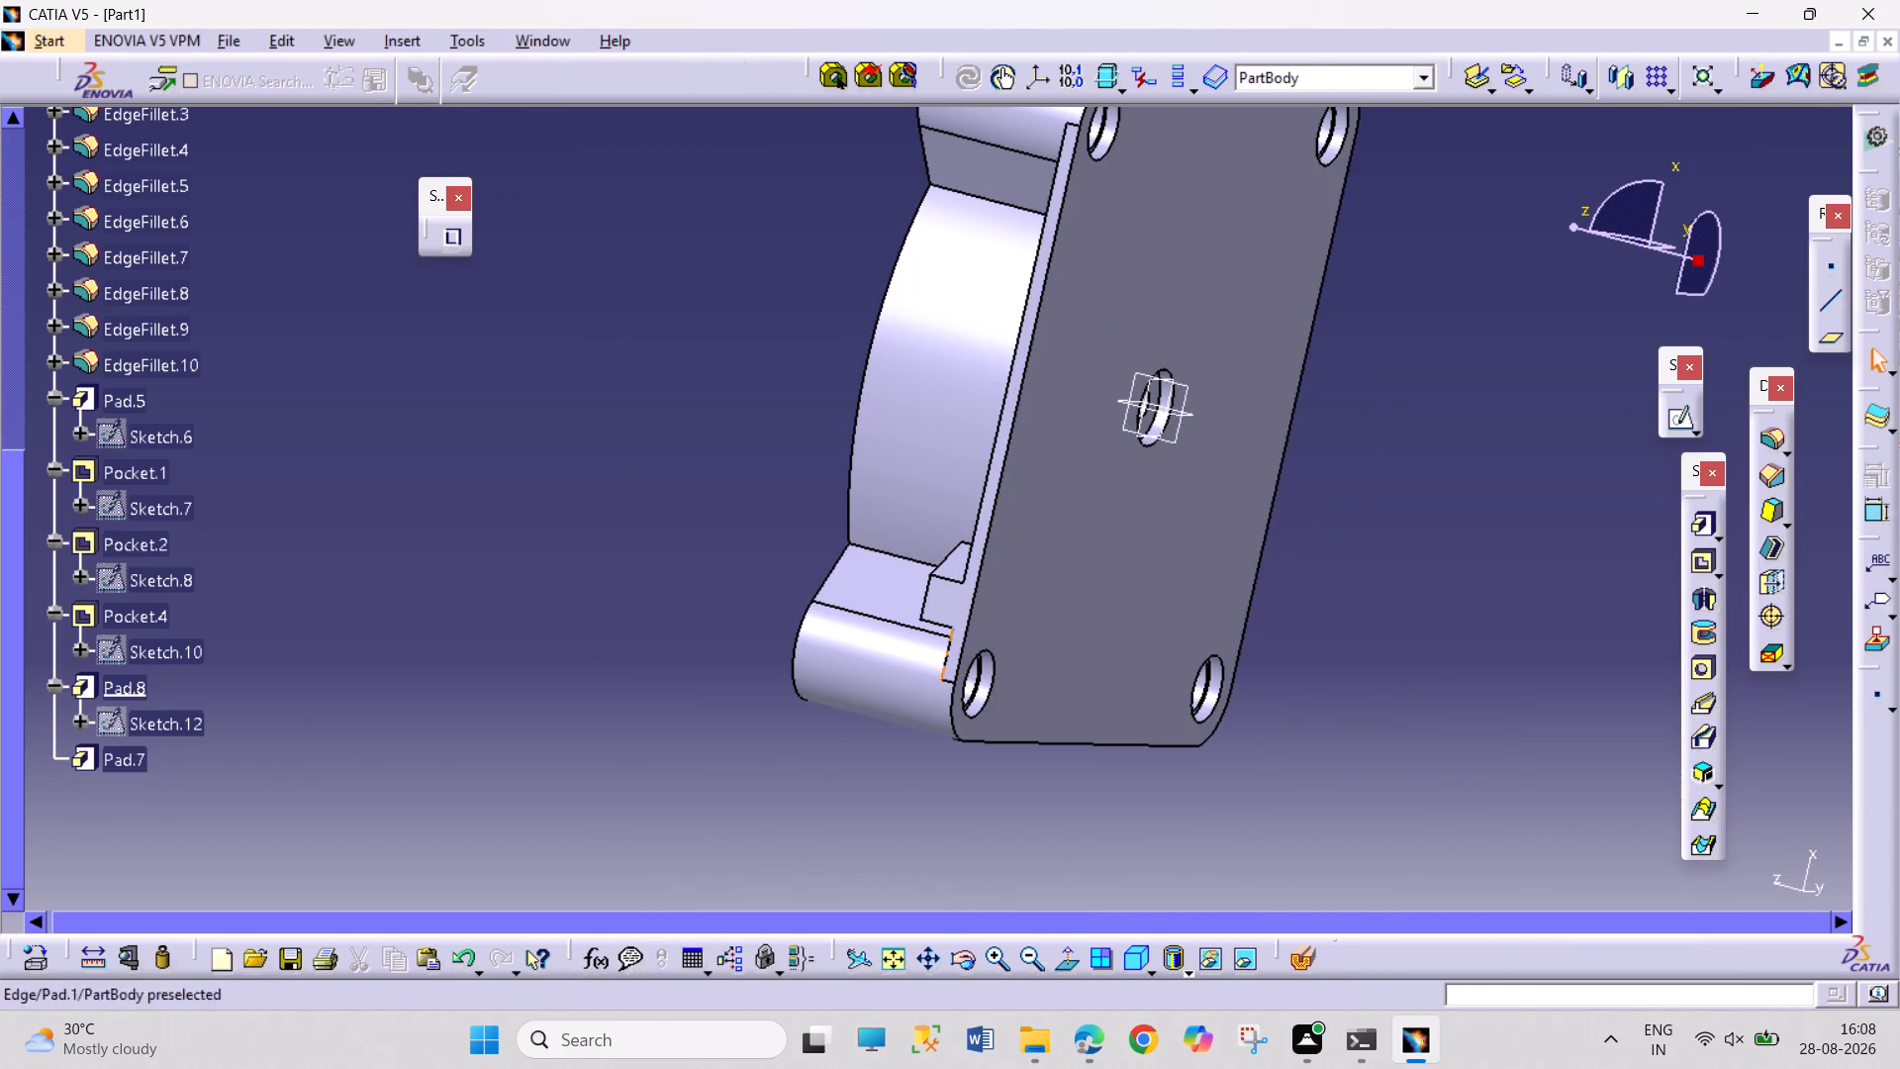
# Start a sketch on the rib's top face and draw a rectangle about 8.7 by 6.2 mm across the rib's outer end.
pyautogui.click(973, 960)
pyautogui.moveTo(735, 466); pyautogui.dragTo(1028, 561)
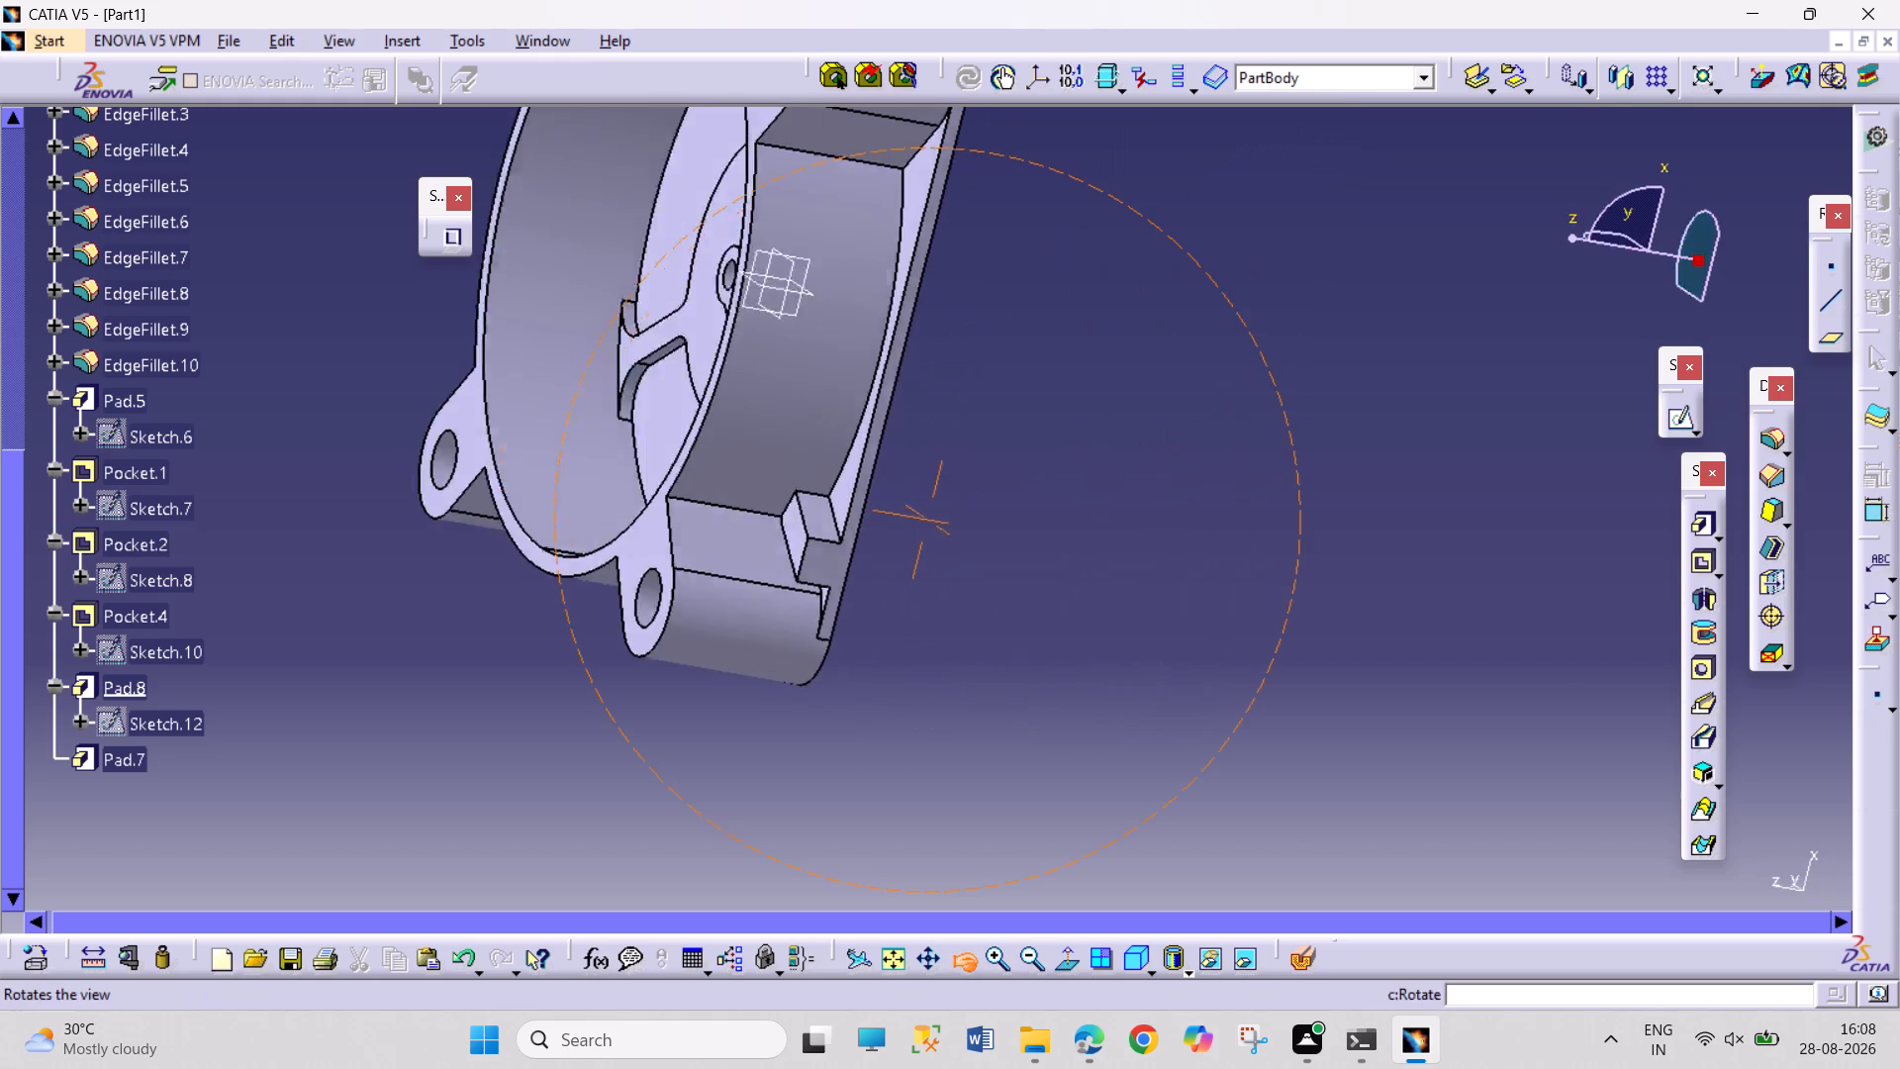
pyautogui.moveTo(1028, 561); pyautogui.dragTo(1123, 562)
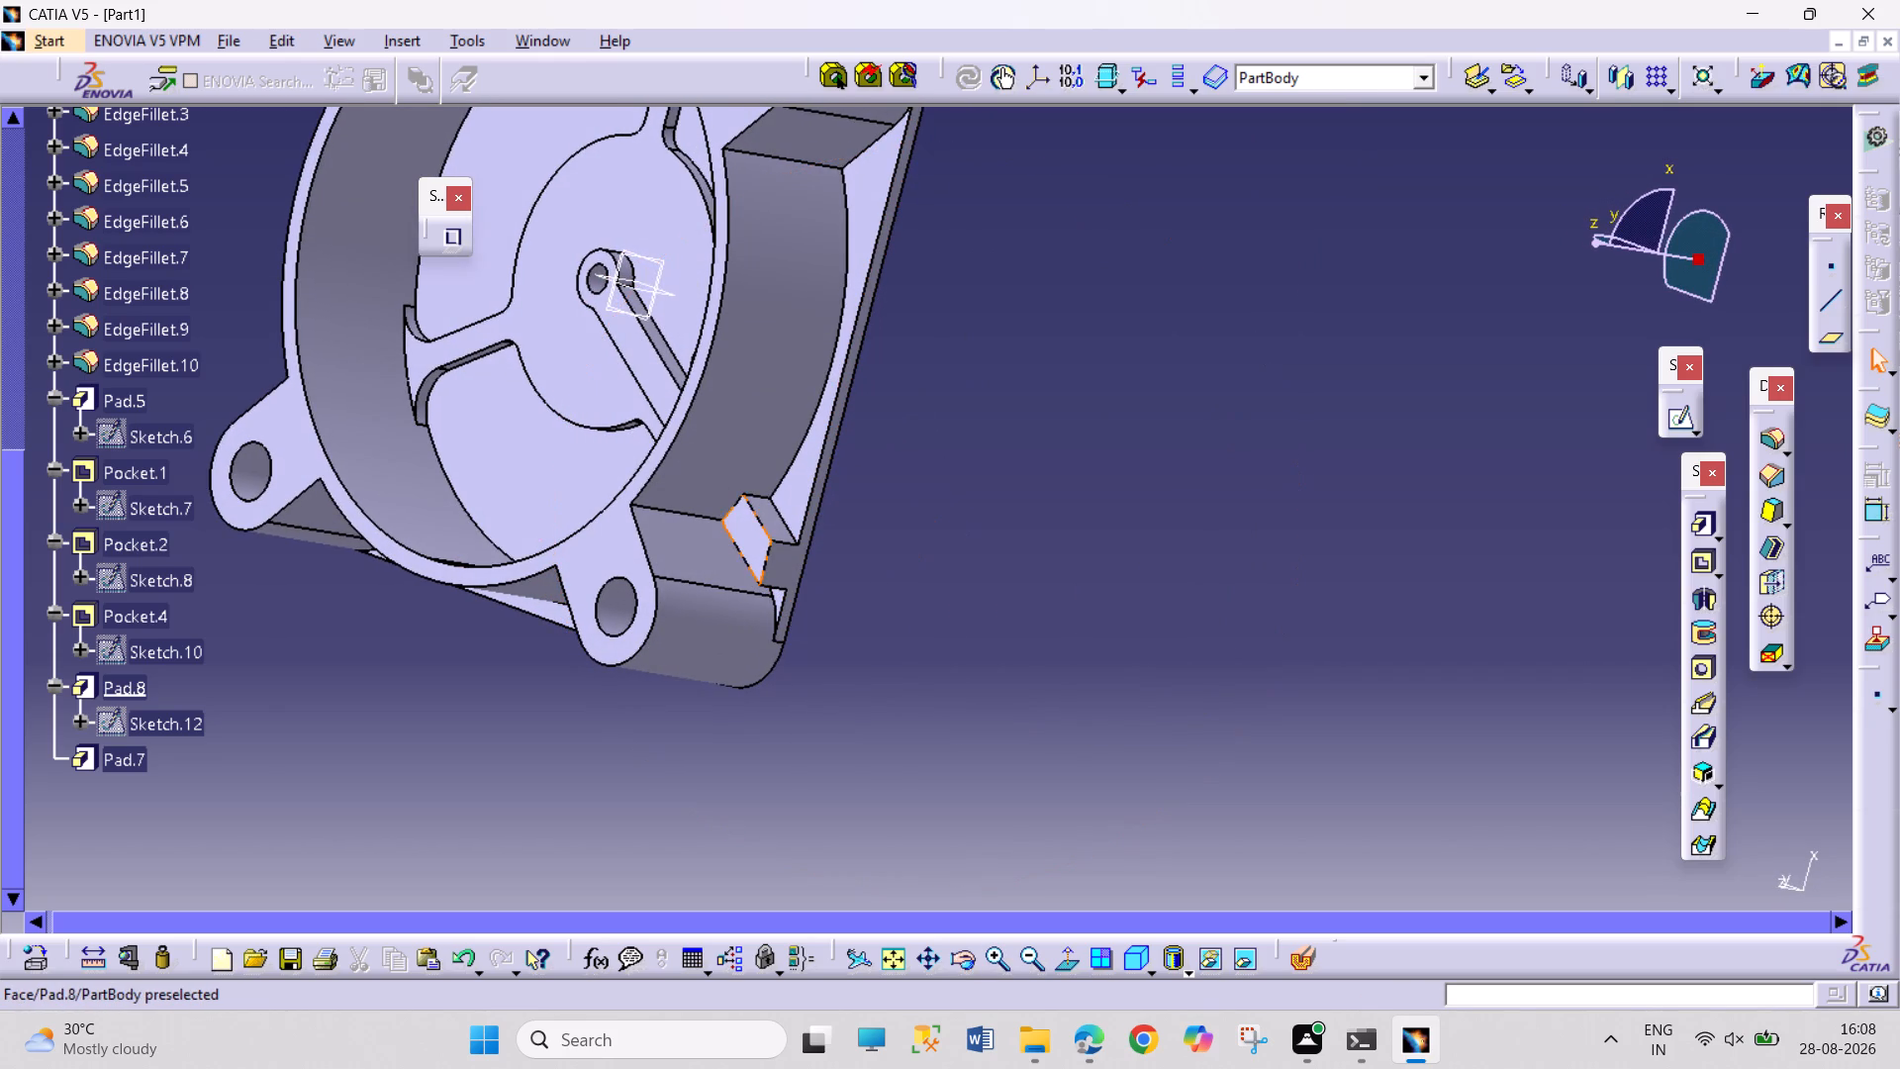
pyautogui.click(755, 546)
pyautogui.moveTo(1267, 566); pyautogui.dragTo(1254, 566)
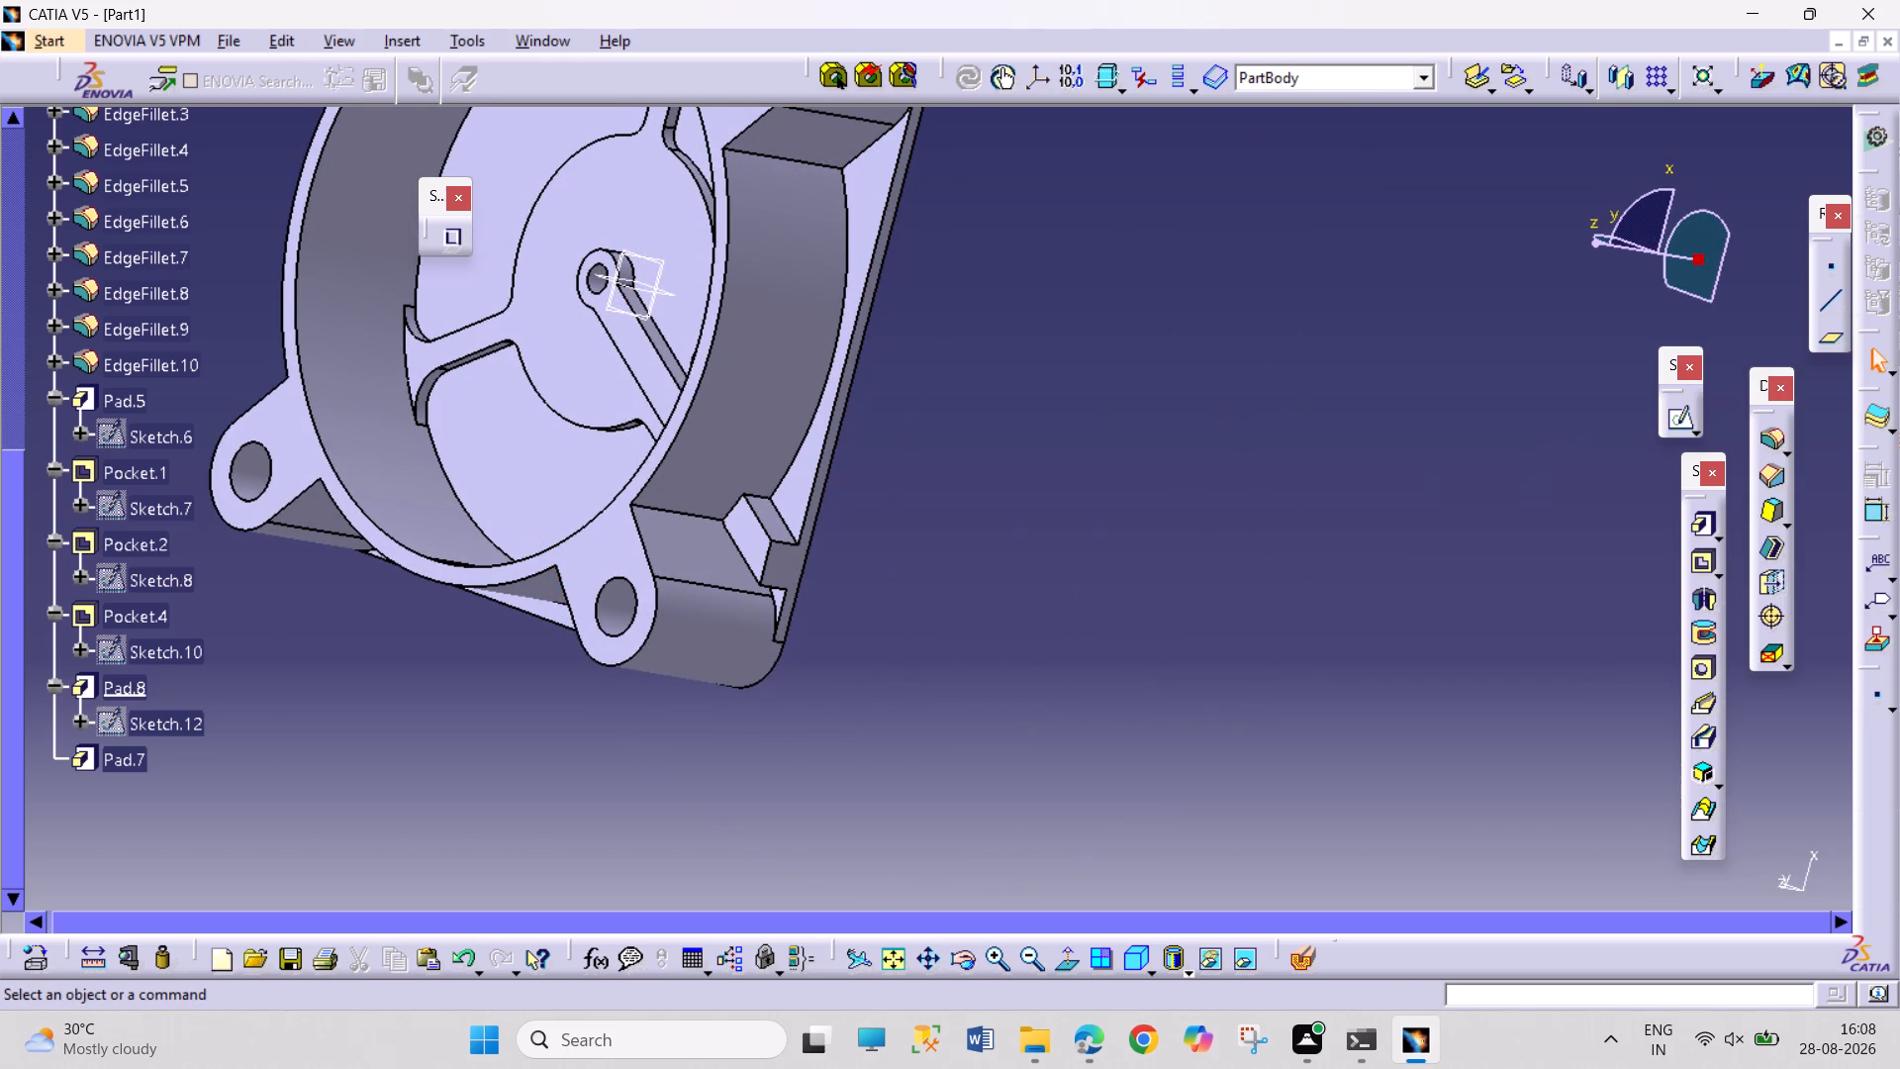
pyautogui.click(749, 543)
pyautogui.click(1684, 421)
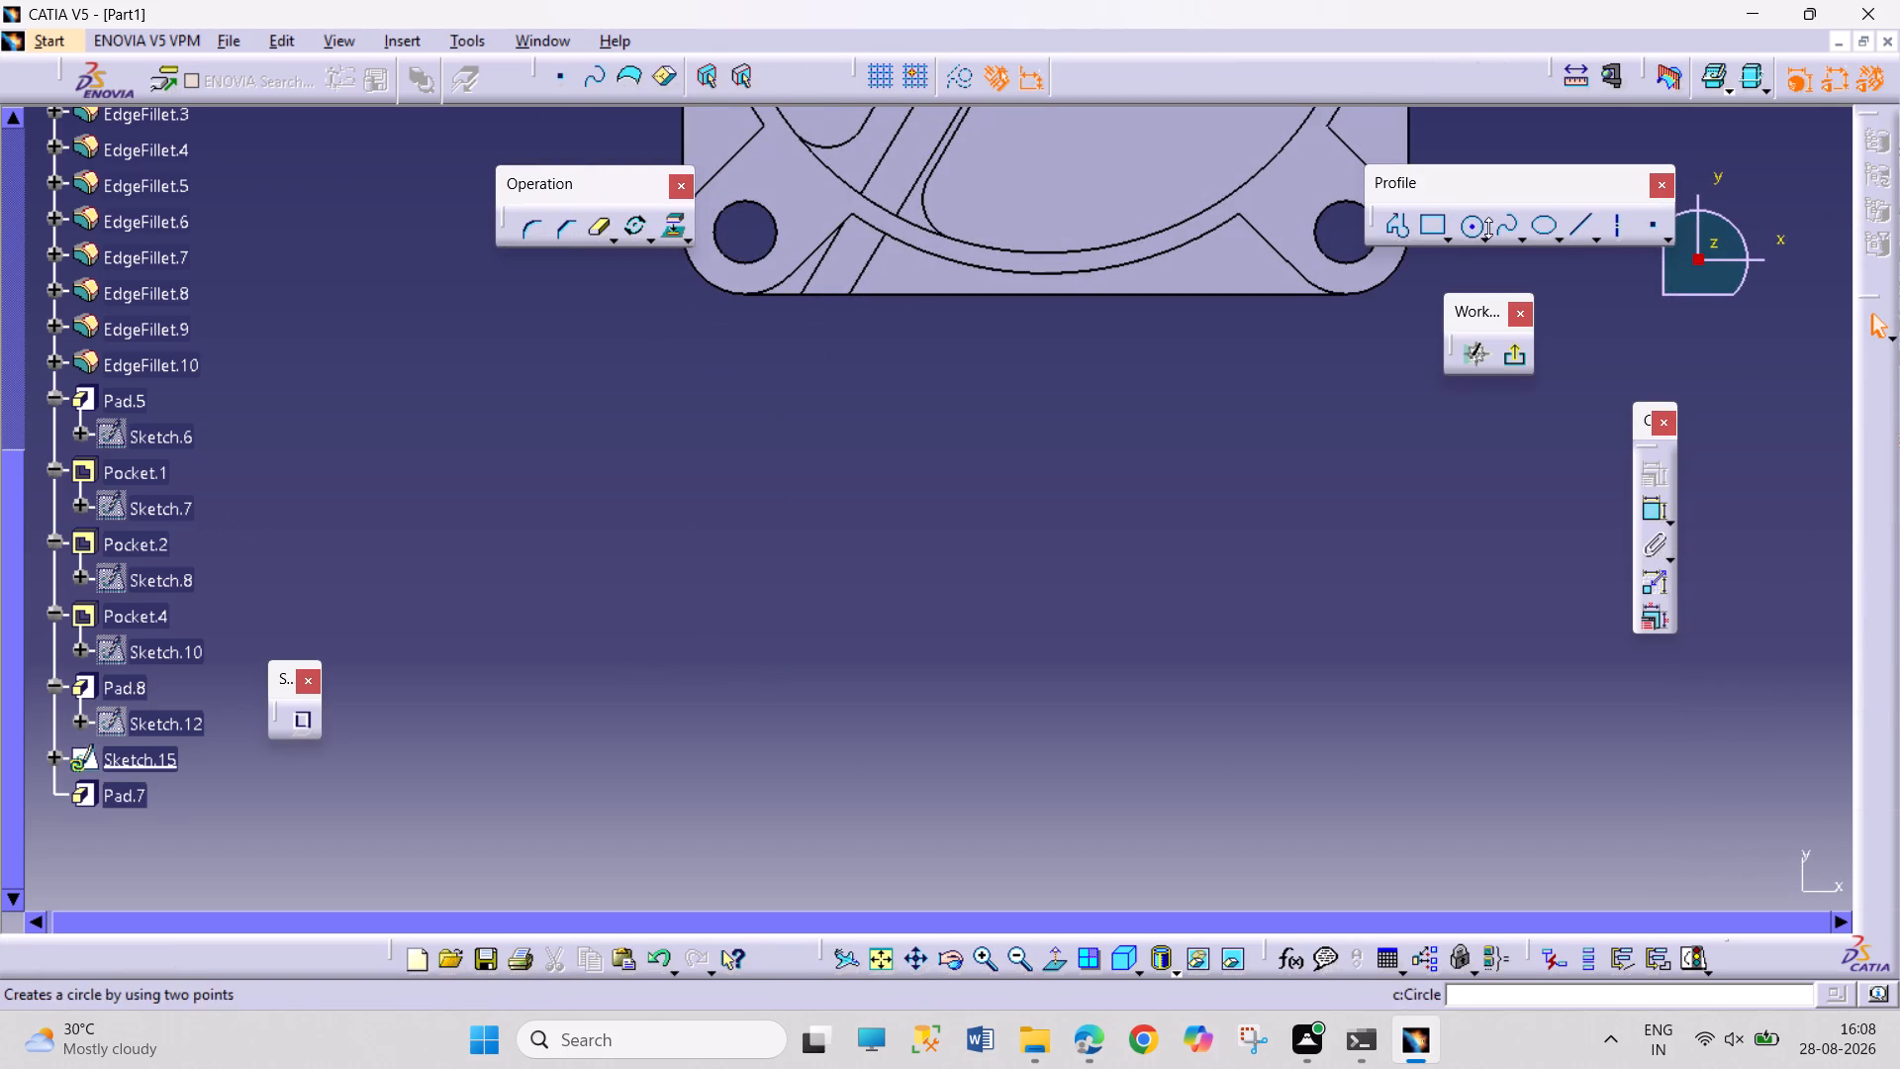
pyautogui.click(1433, 233)
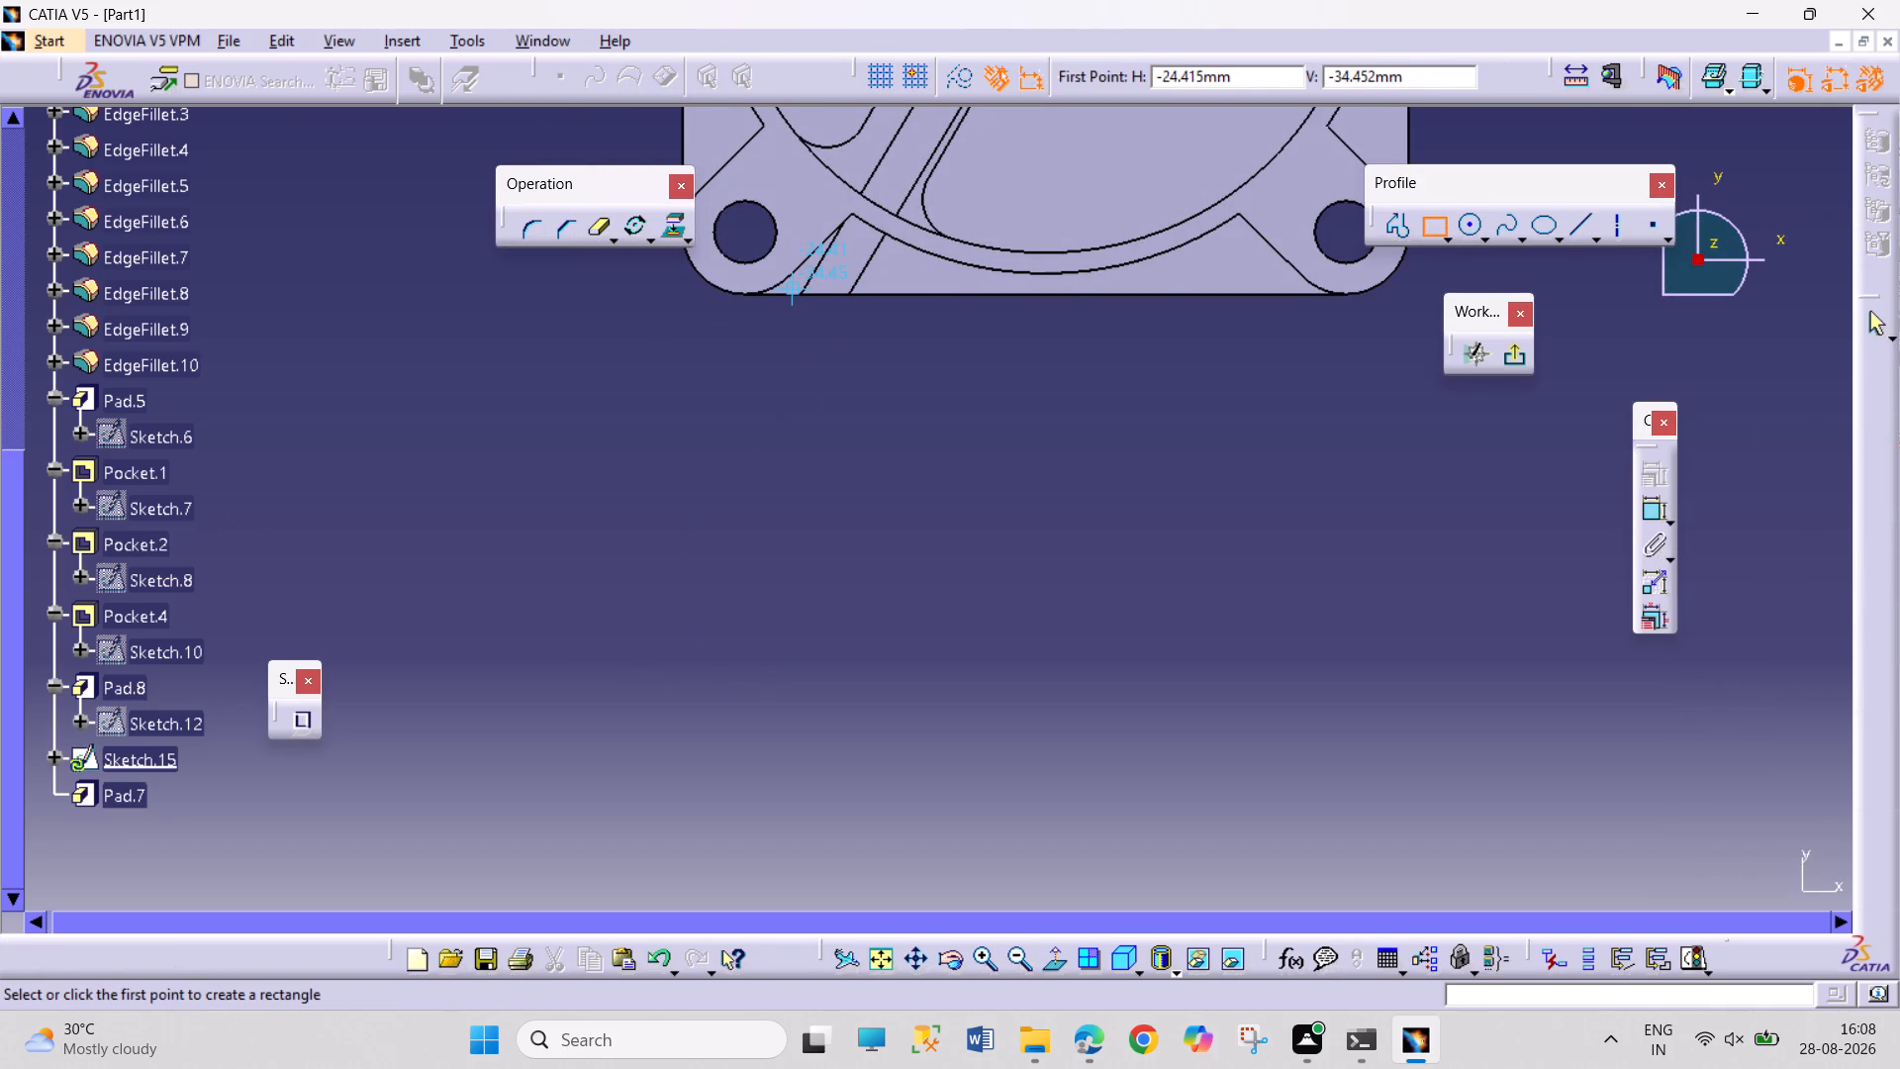
pyautogui.moveTo(792, 286); pyautogui.dragTo(811, 295)
pyautogui.click(883, 353)
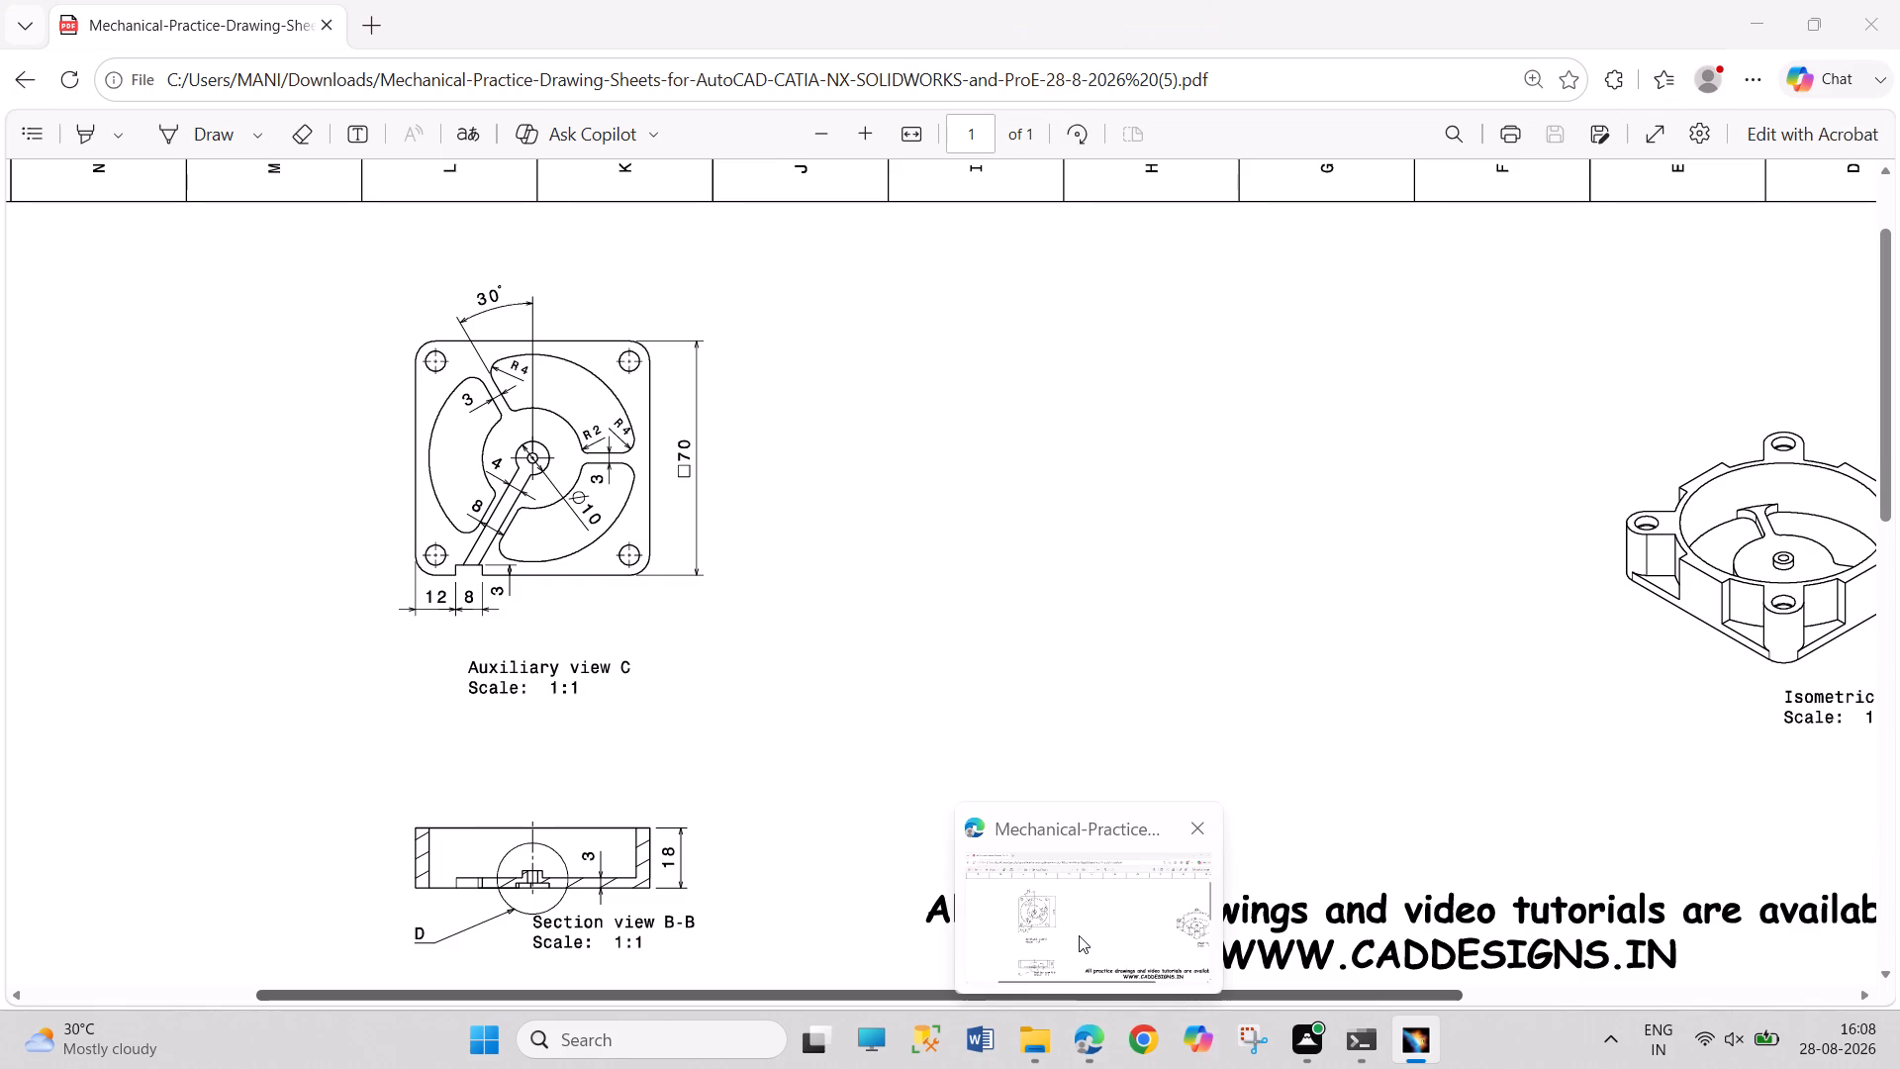
# Dimension the rectangle's left side from the housing's left edge and set the offset to 10 mm.
pyautogui.click(1645, 501)
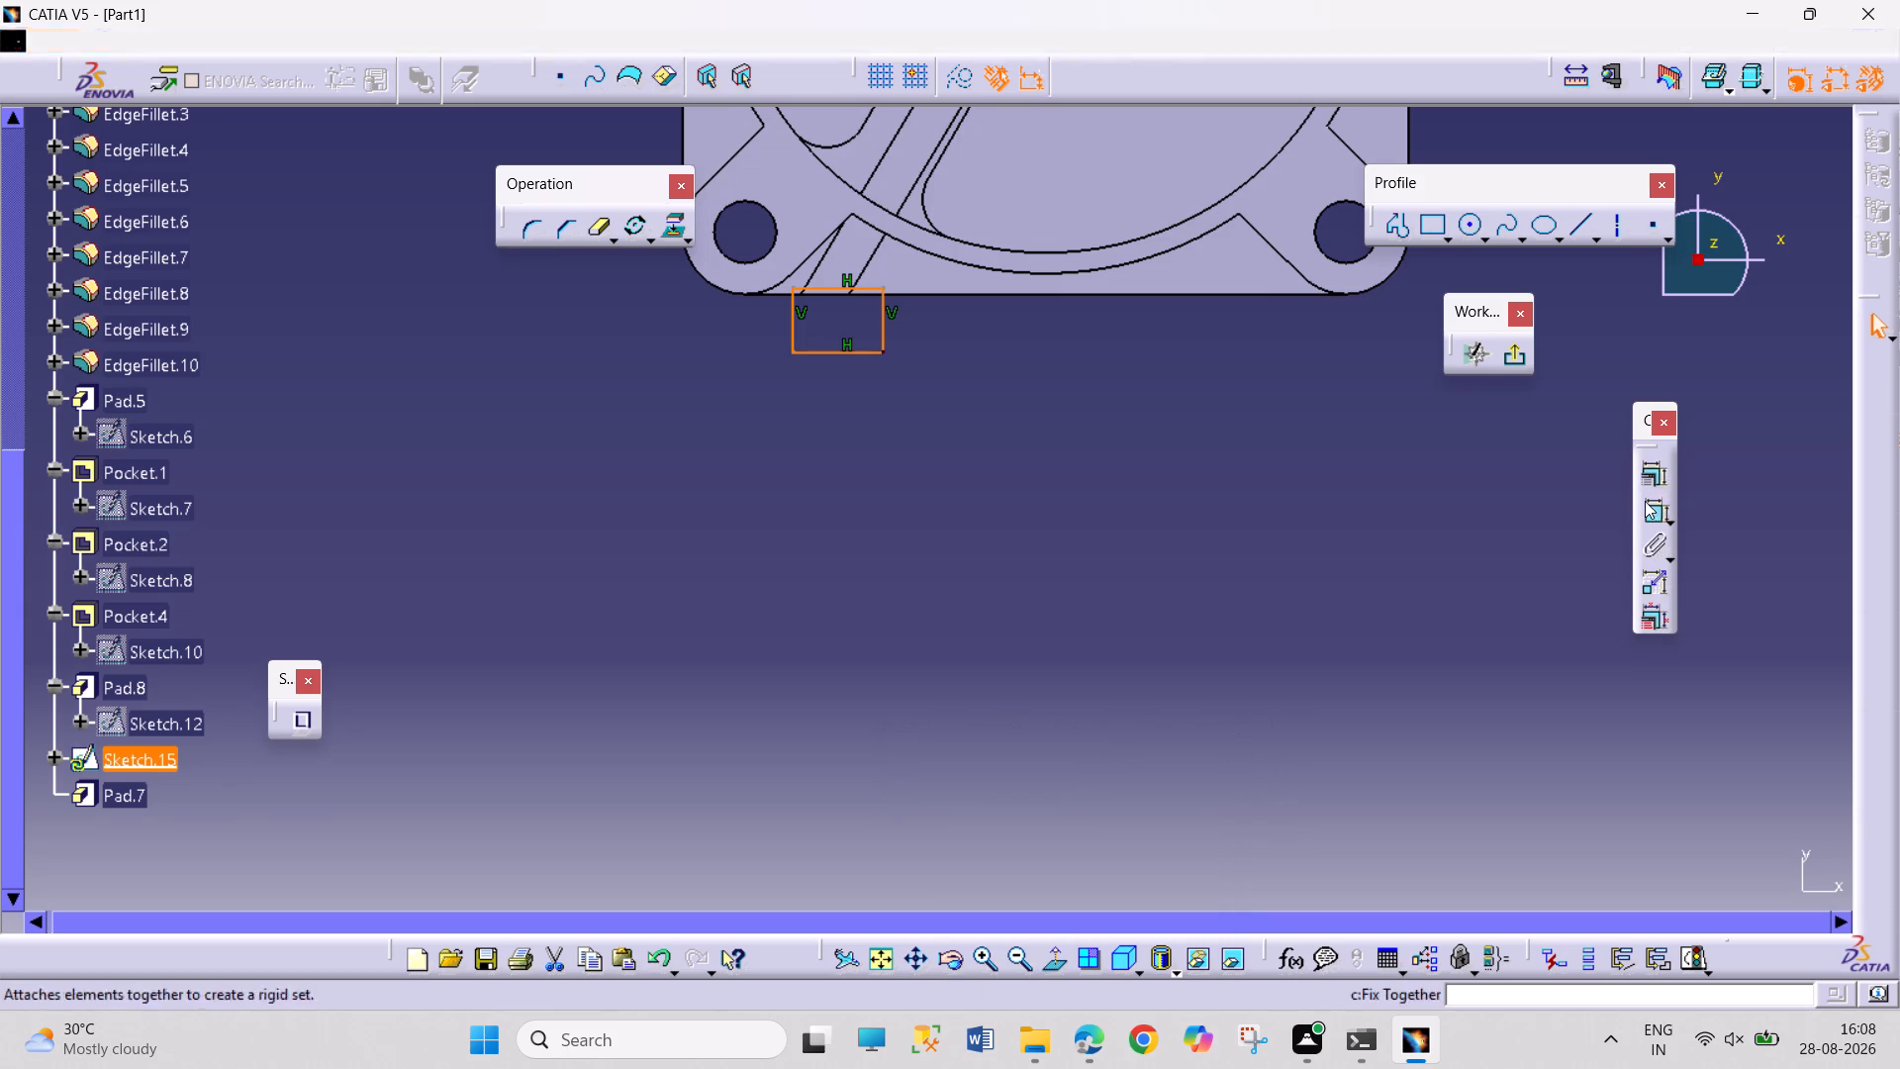
pyautogui.click(682, 142)
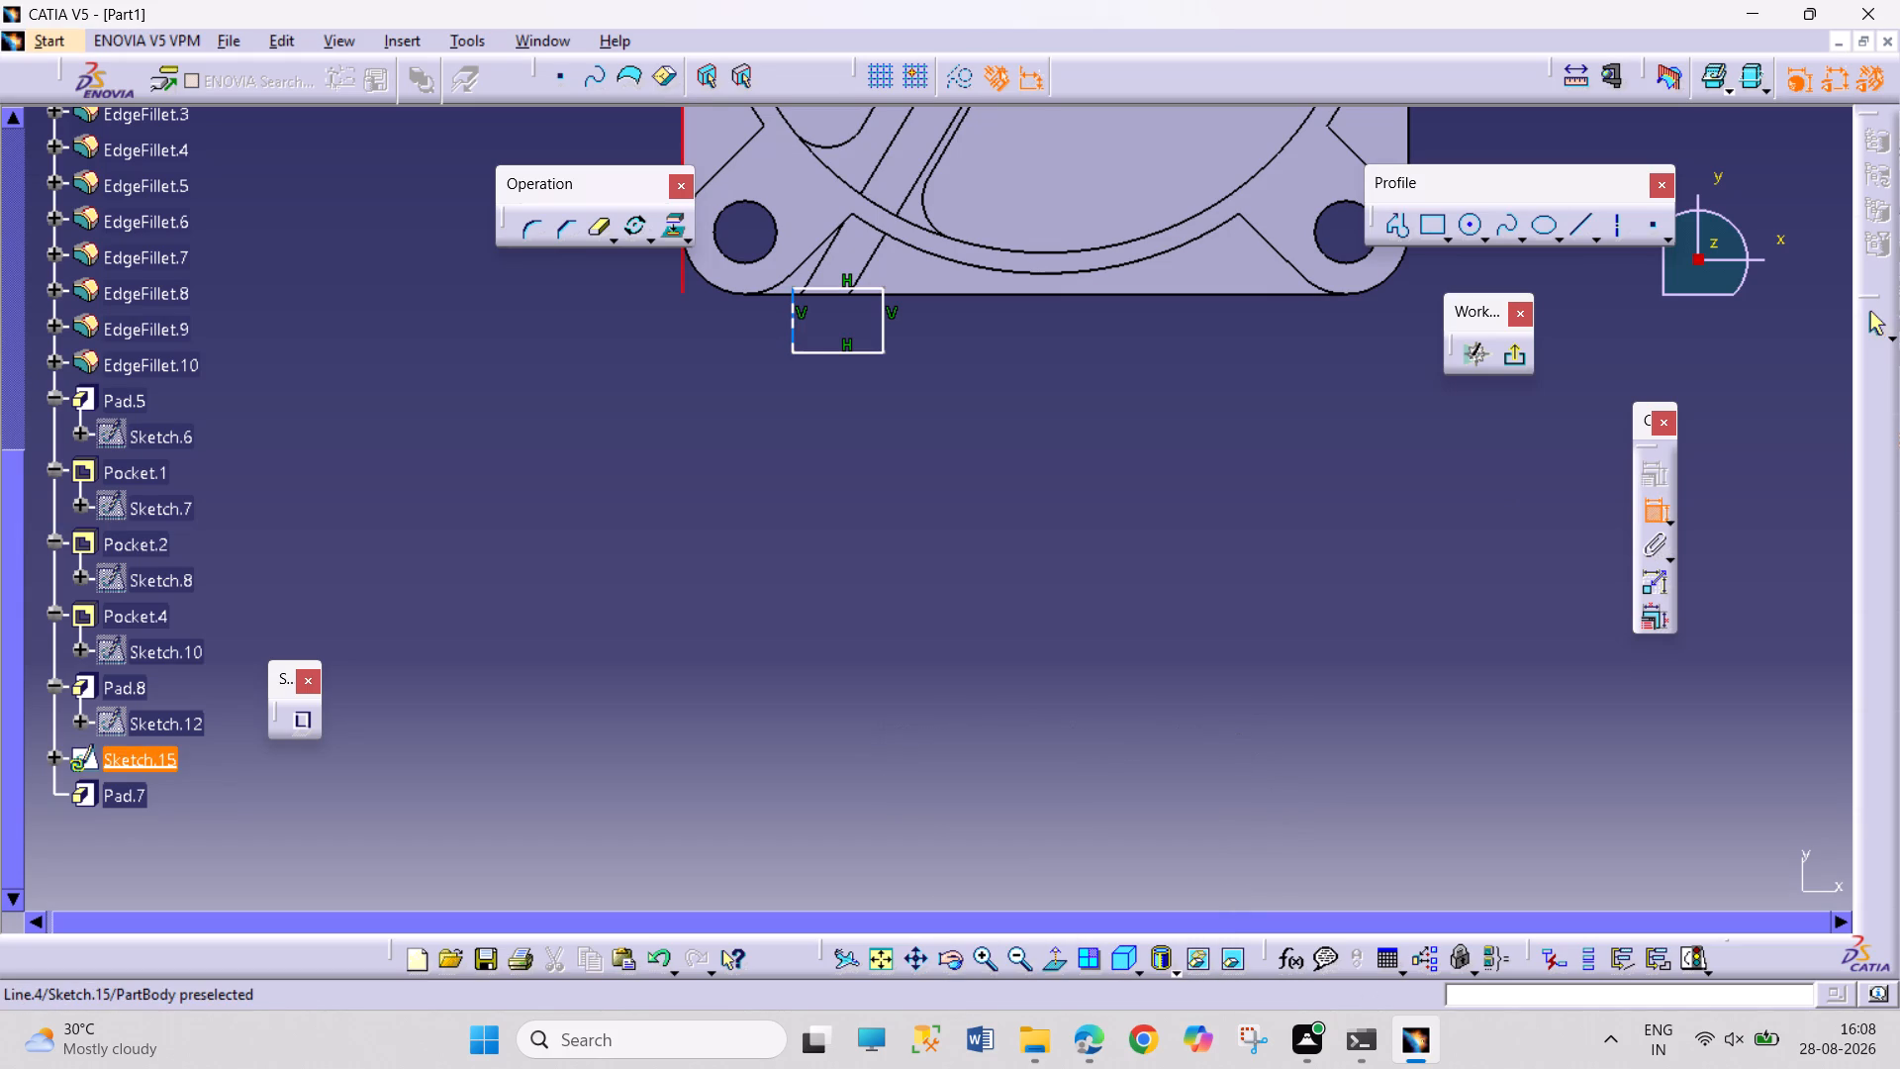
pyautogui.click(790, 329)
pyautogui.click(769, 441)
pyautogui.doubleClick(769, 434)
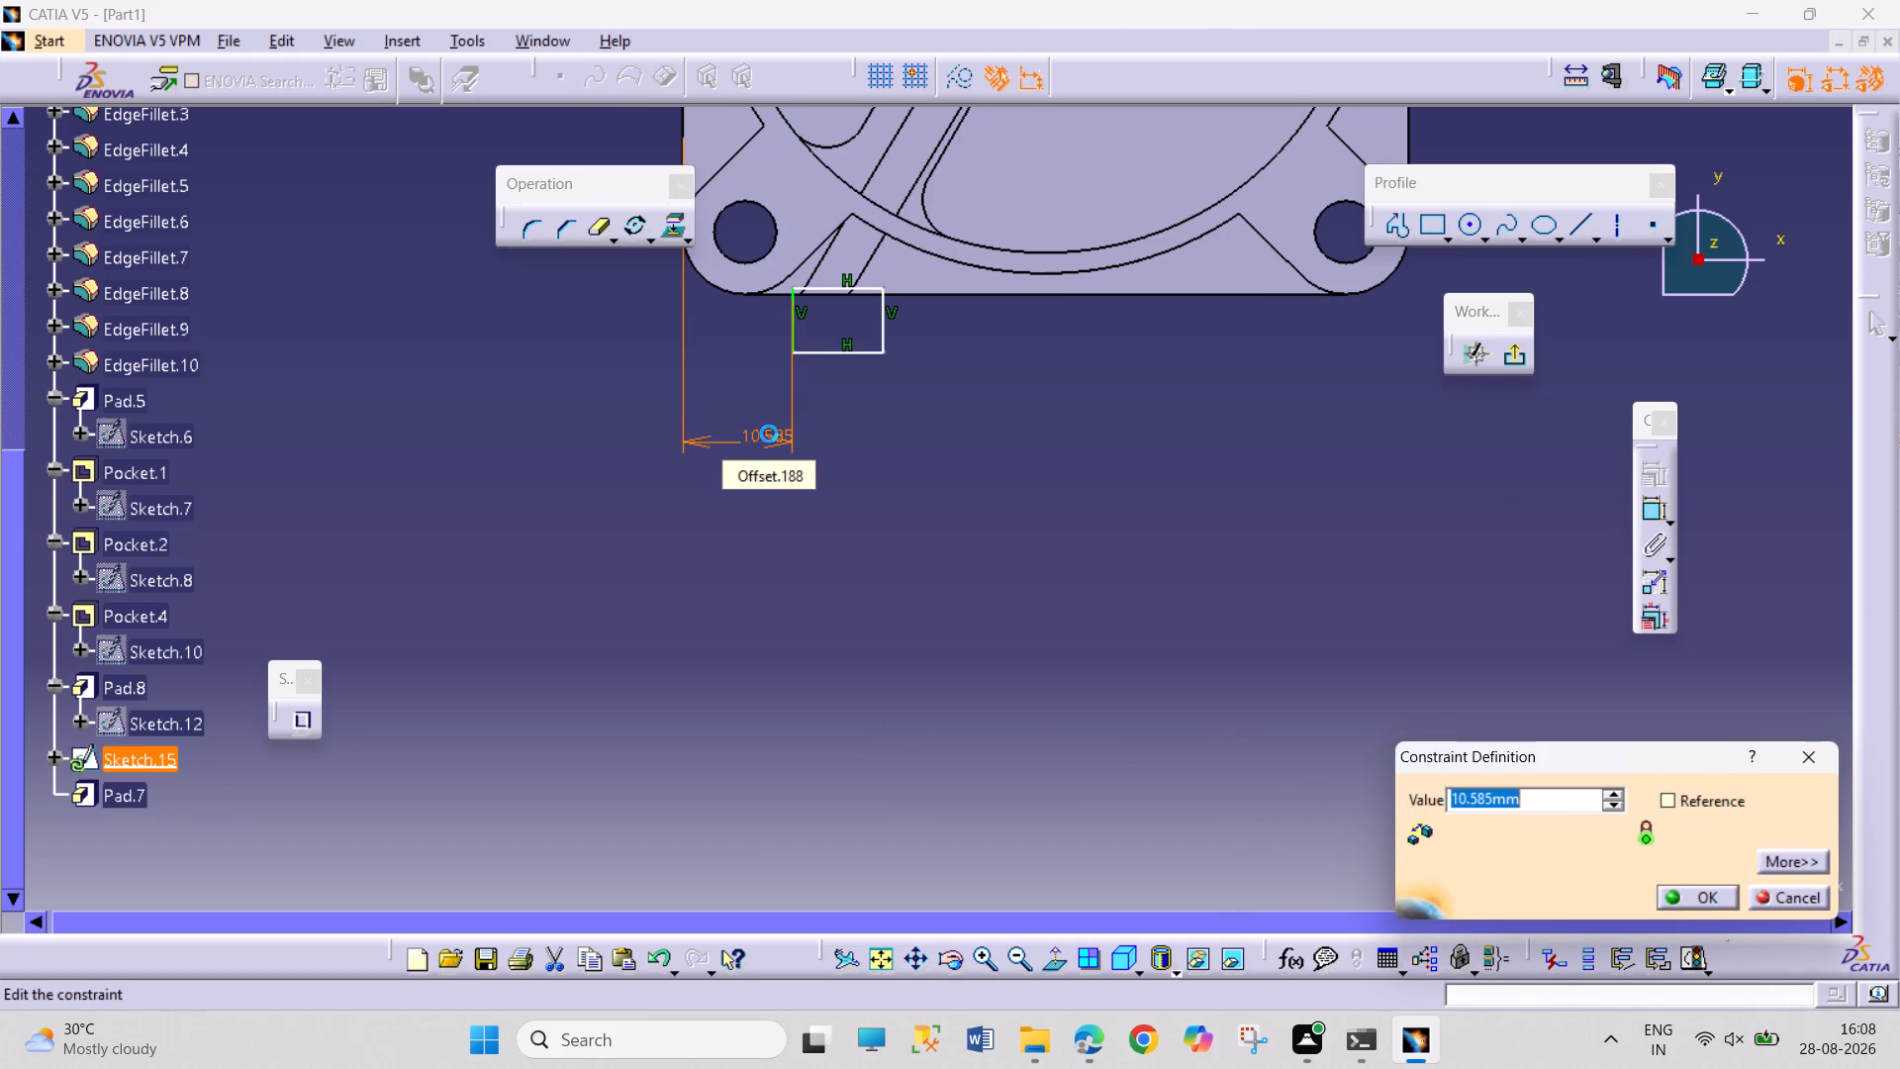
pyautogui.write('10')
pyautogui.press('Return')
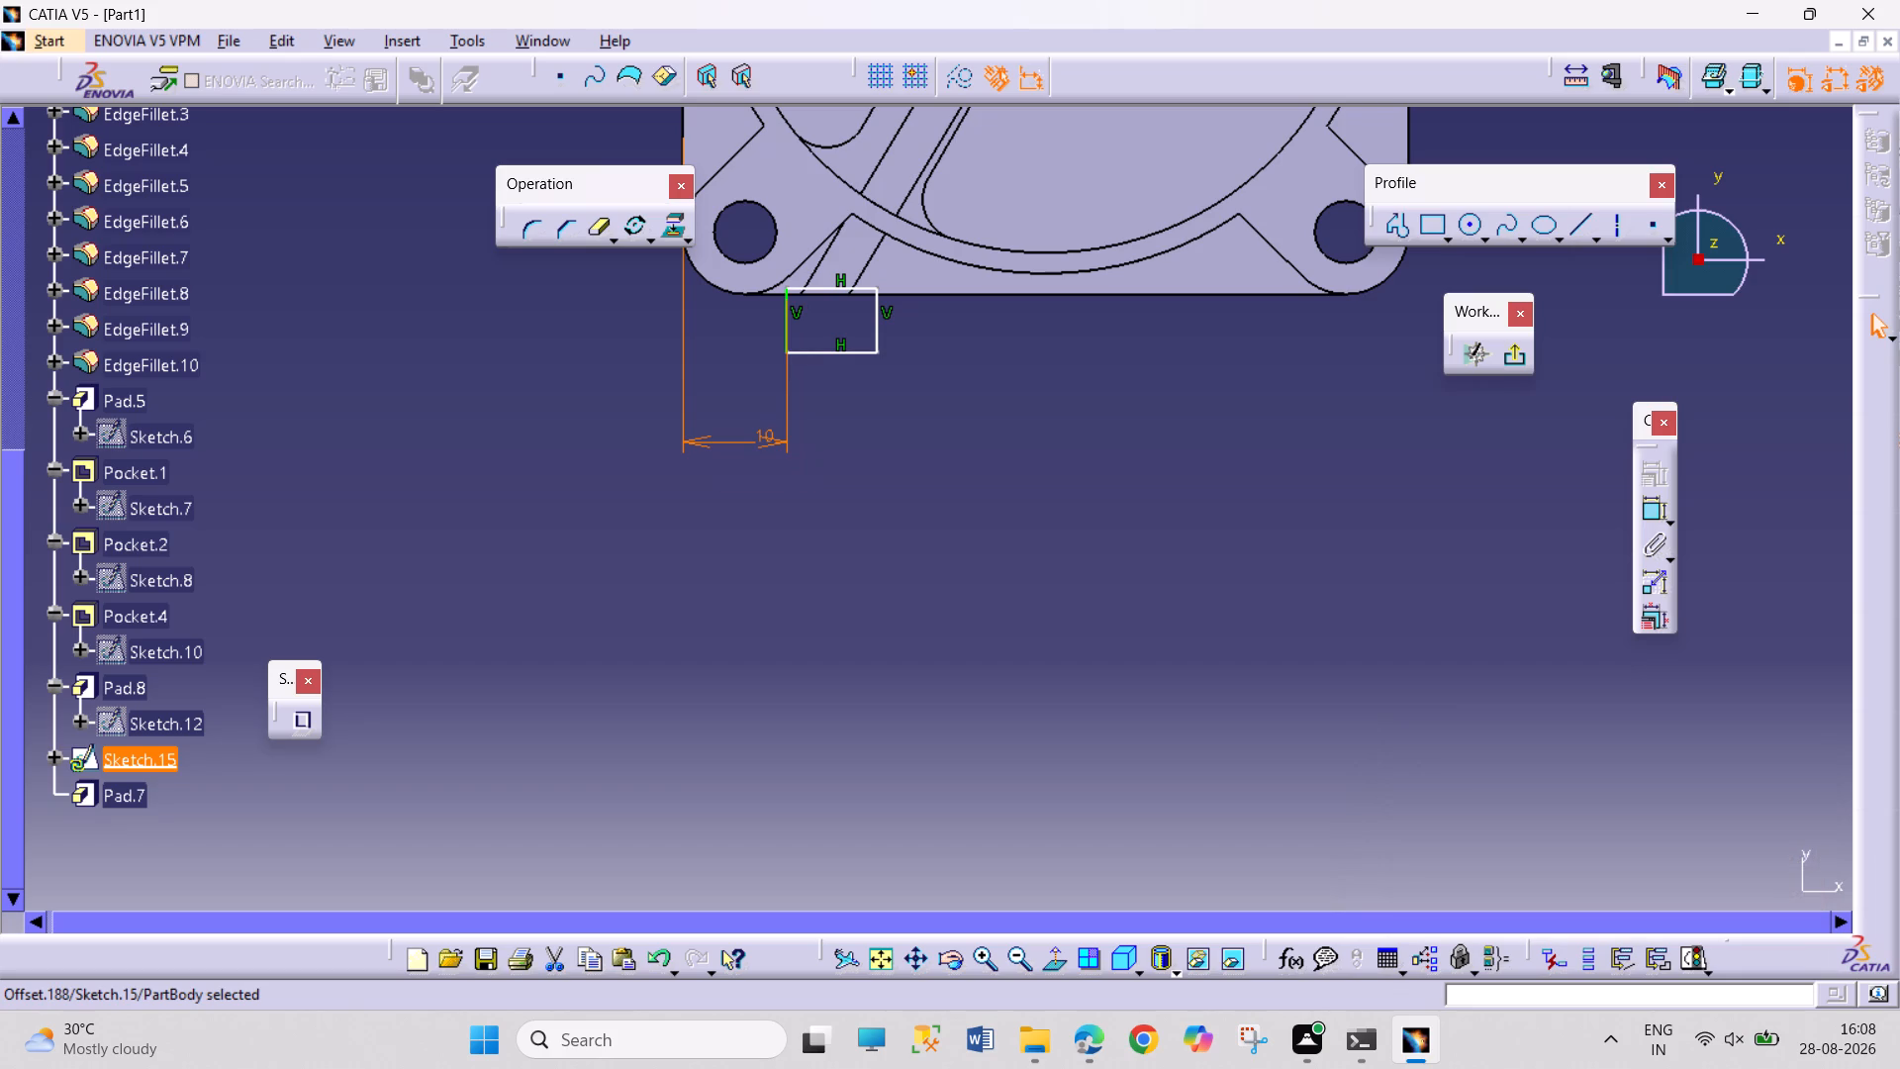
# Dimension the rectangle's height and set it to 3 mm.
pyautogui.click(1651, 517)
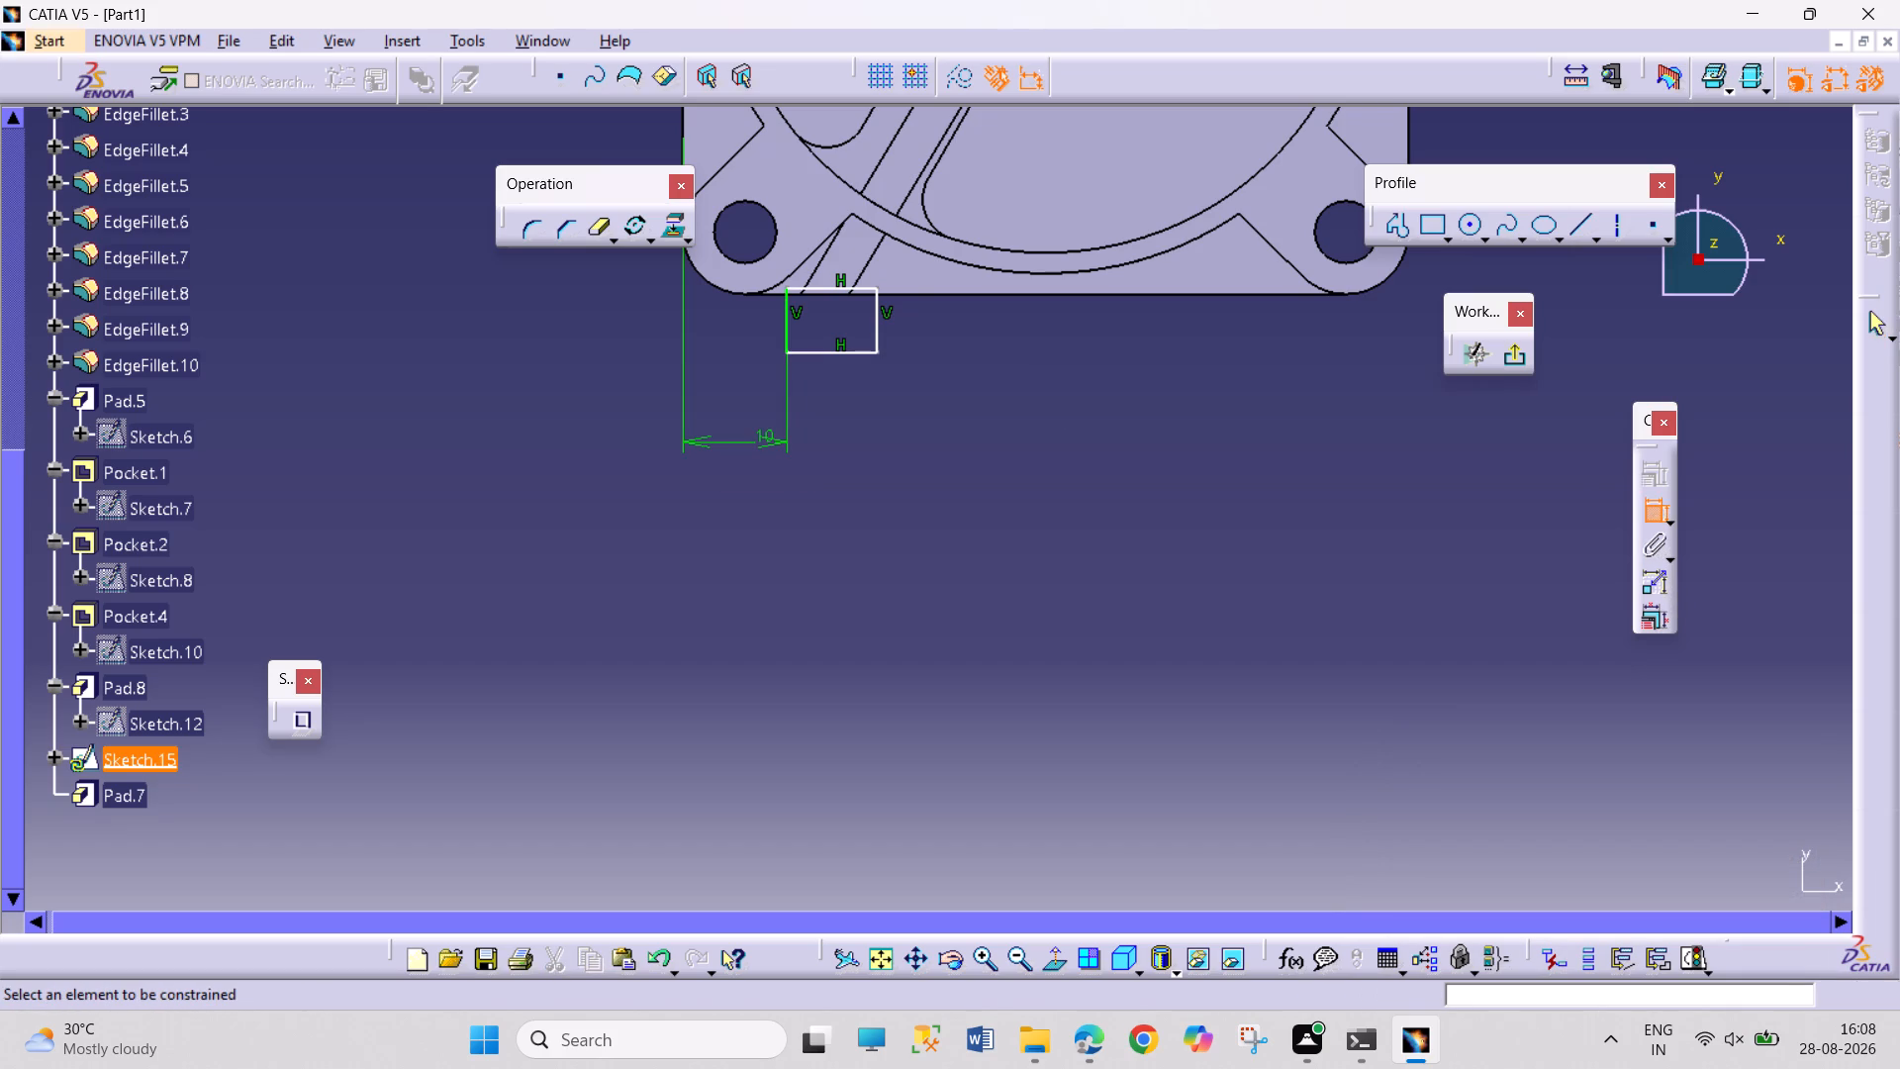
pyautogui.click(874, 328)
pyautogui.tripleClick(942, 338)
pyautogui.press('3')
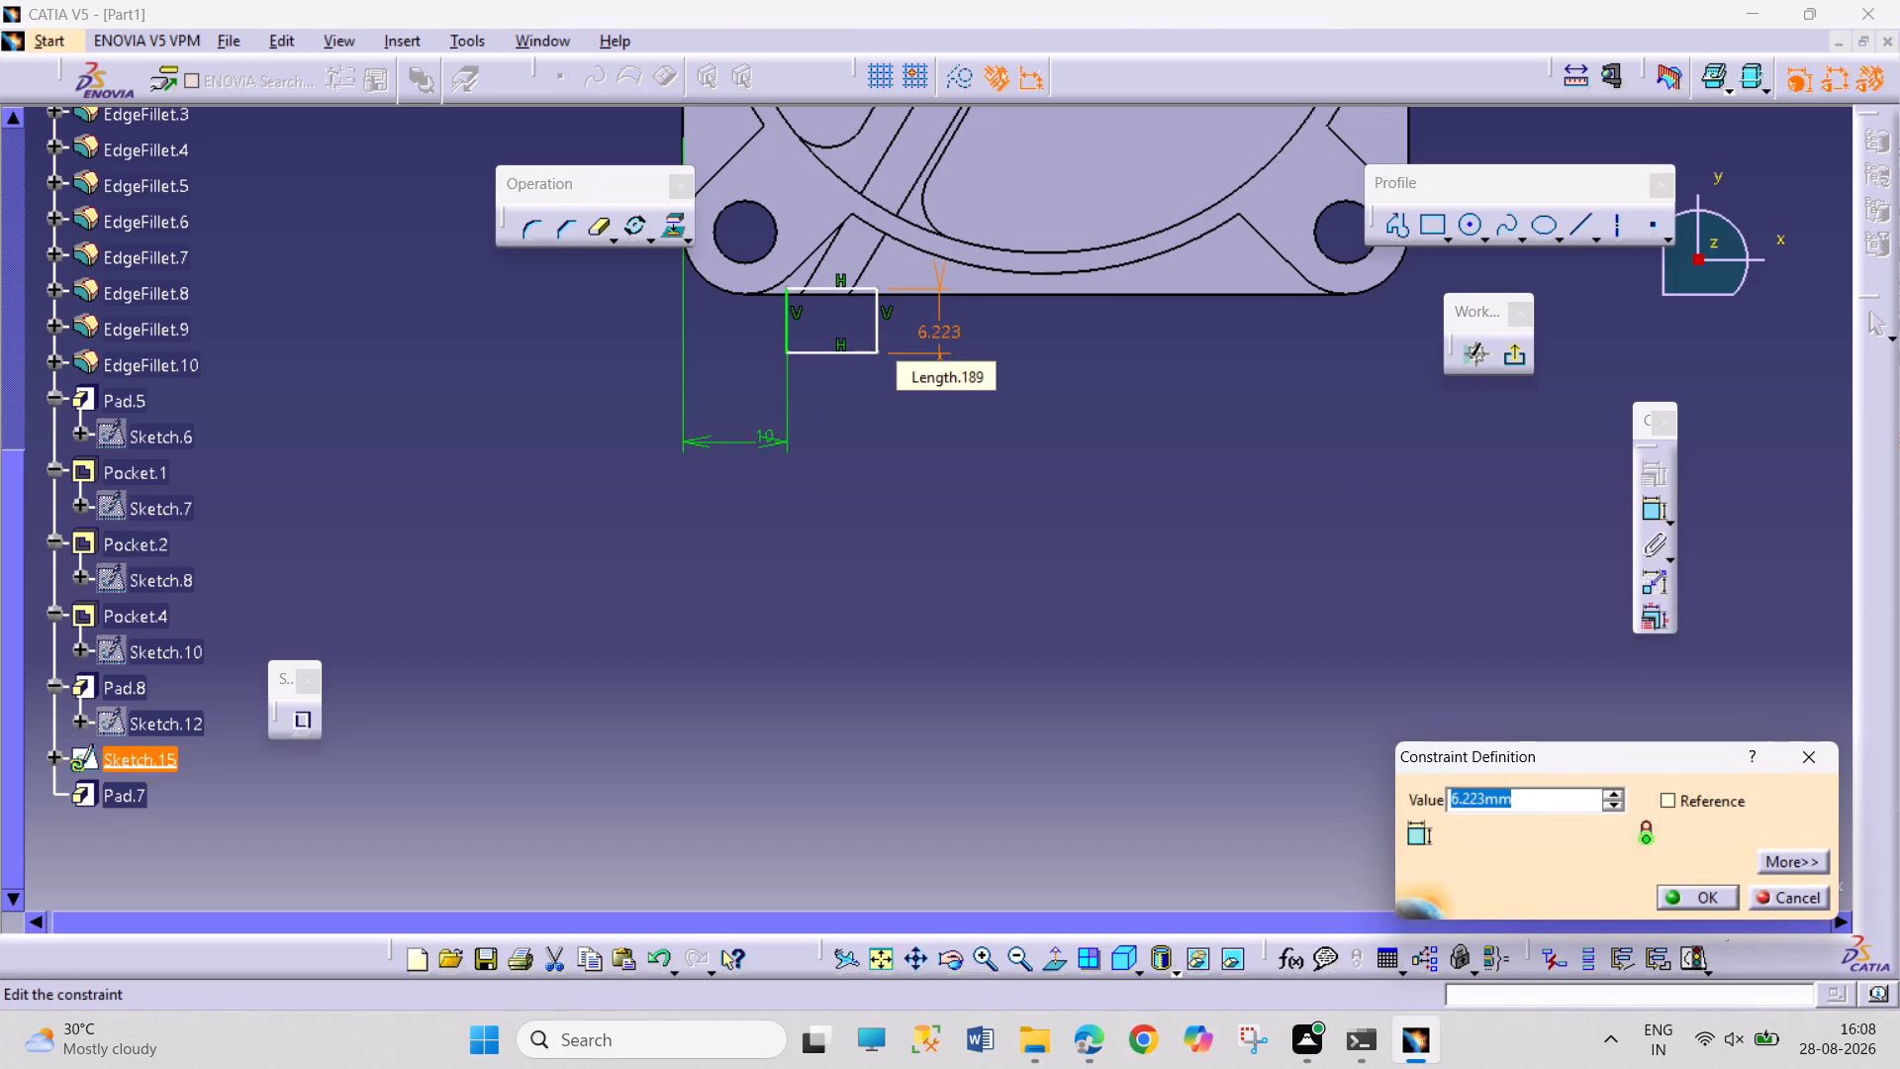
pyautogui.press('Return')
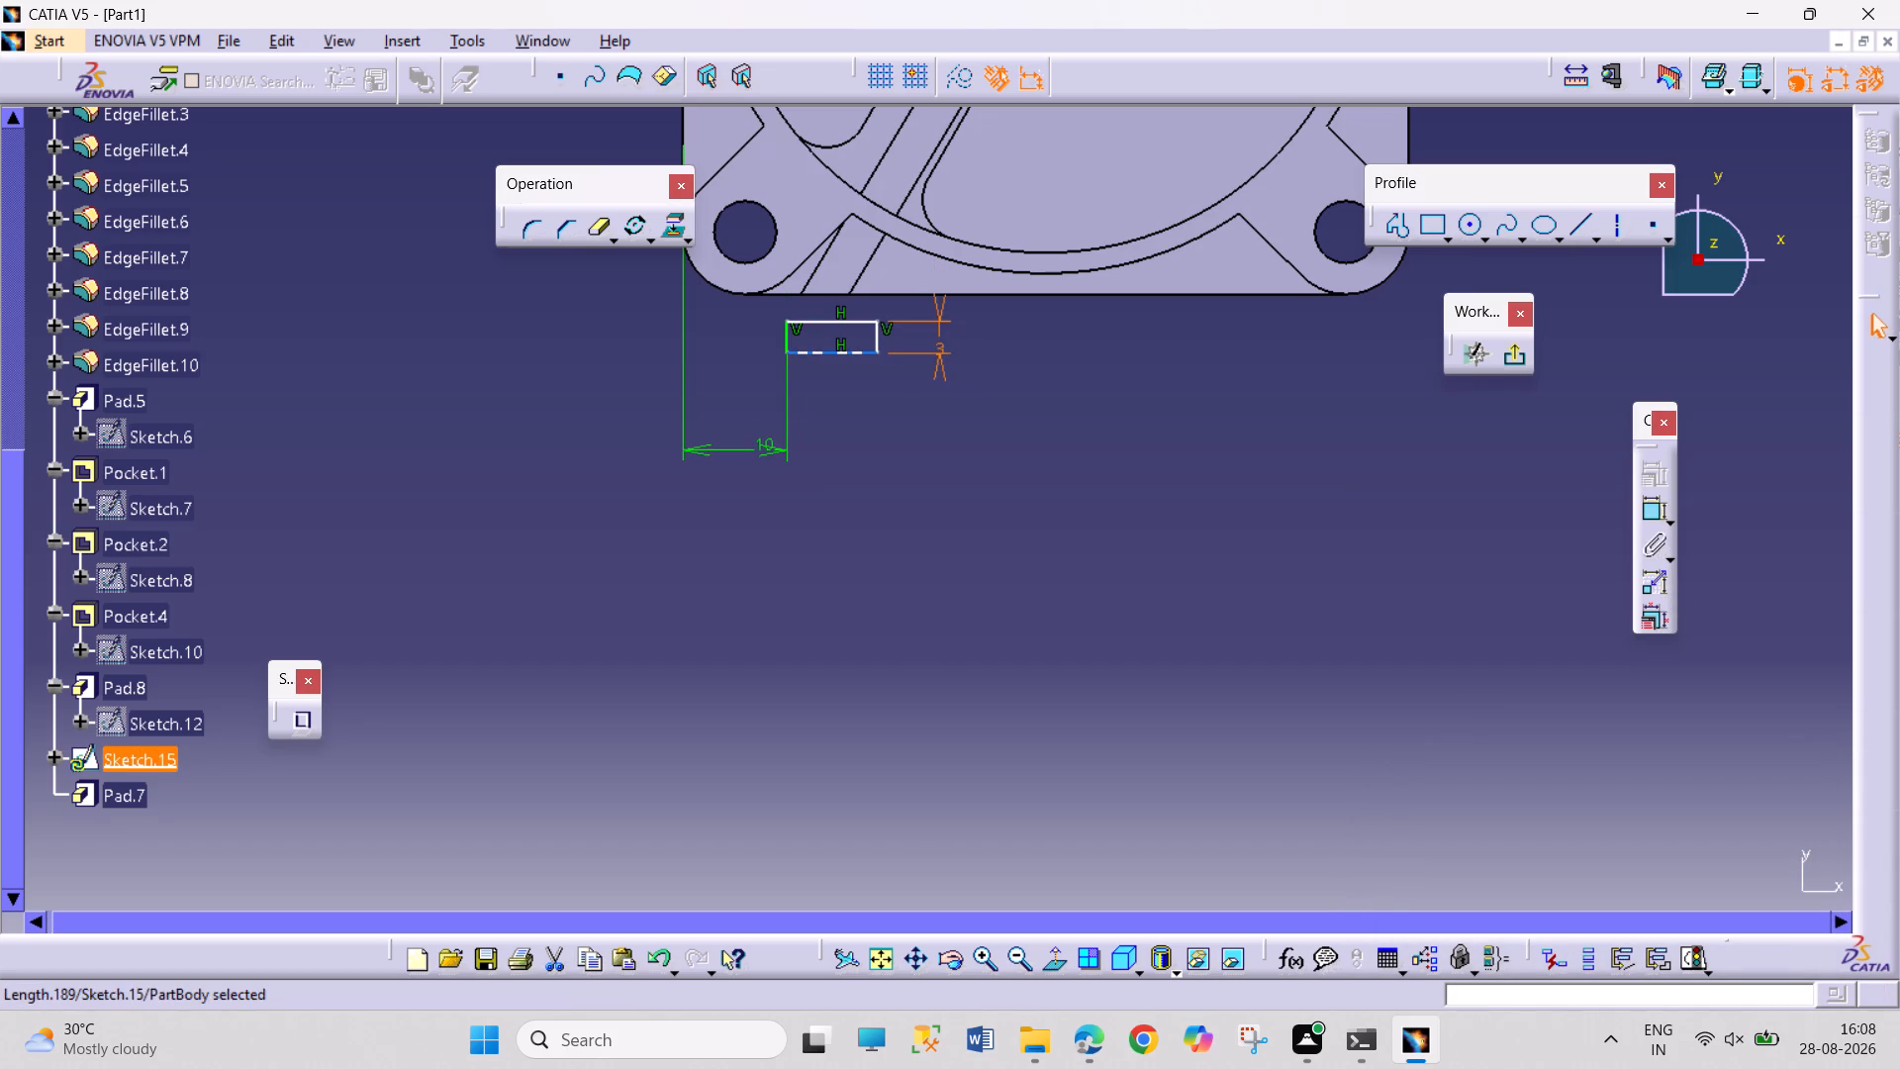
# Make the rectangle's bottom side coincident with the rib's end edge on the housing's lower side.
pyautogui.click(846, 356)
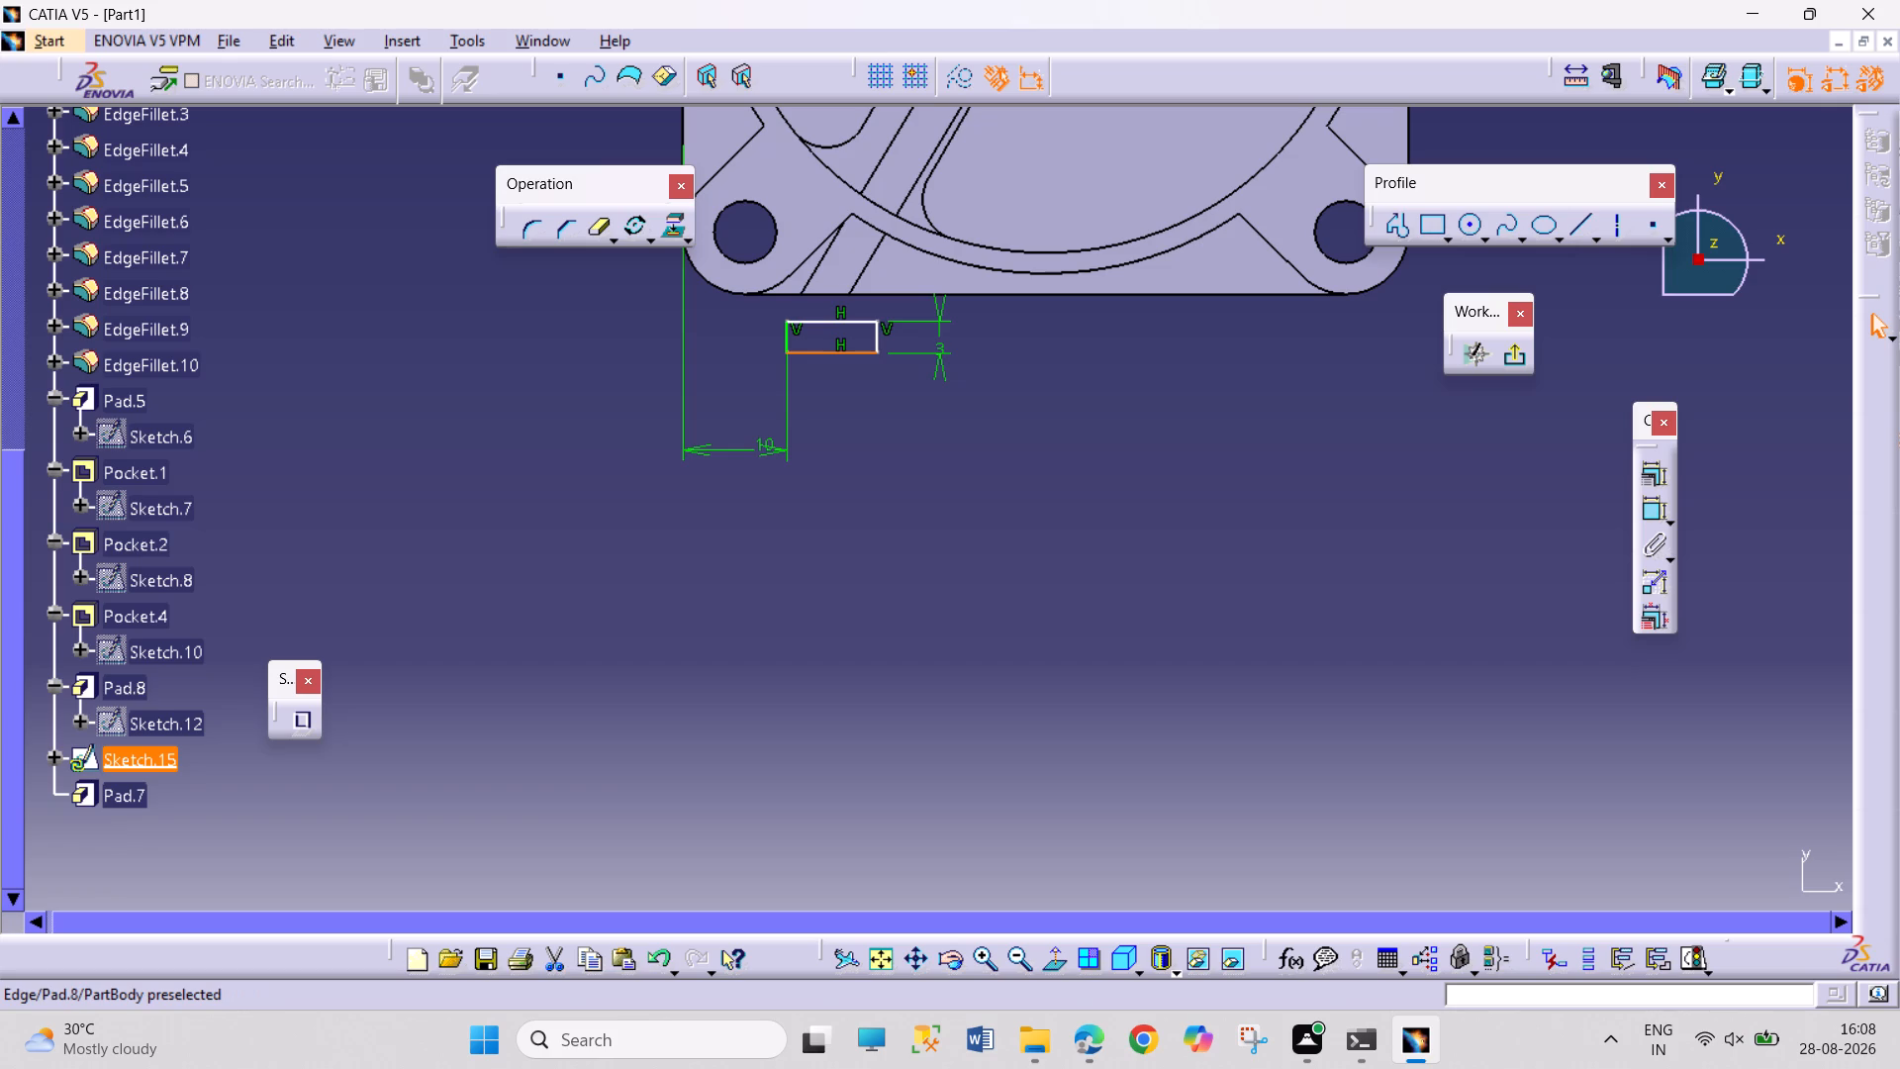
pyautogui.keyDown('ctrl'); pyautogui.click(840, 298); pyautogui.keyUp('ctrl')
pyautogui.click(1661, 476)
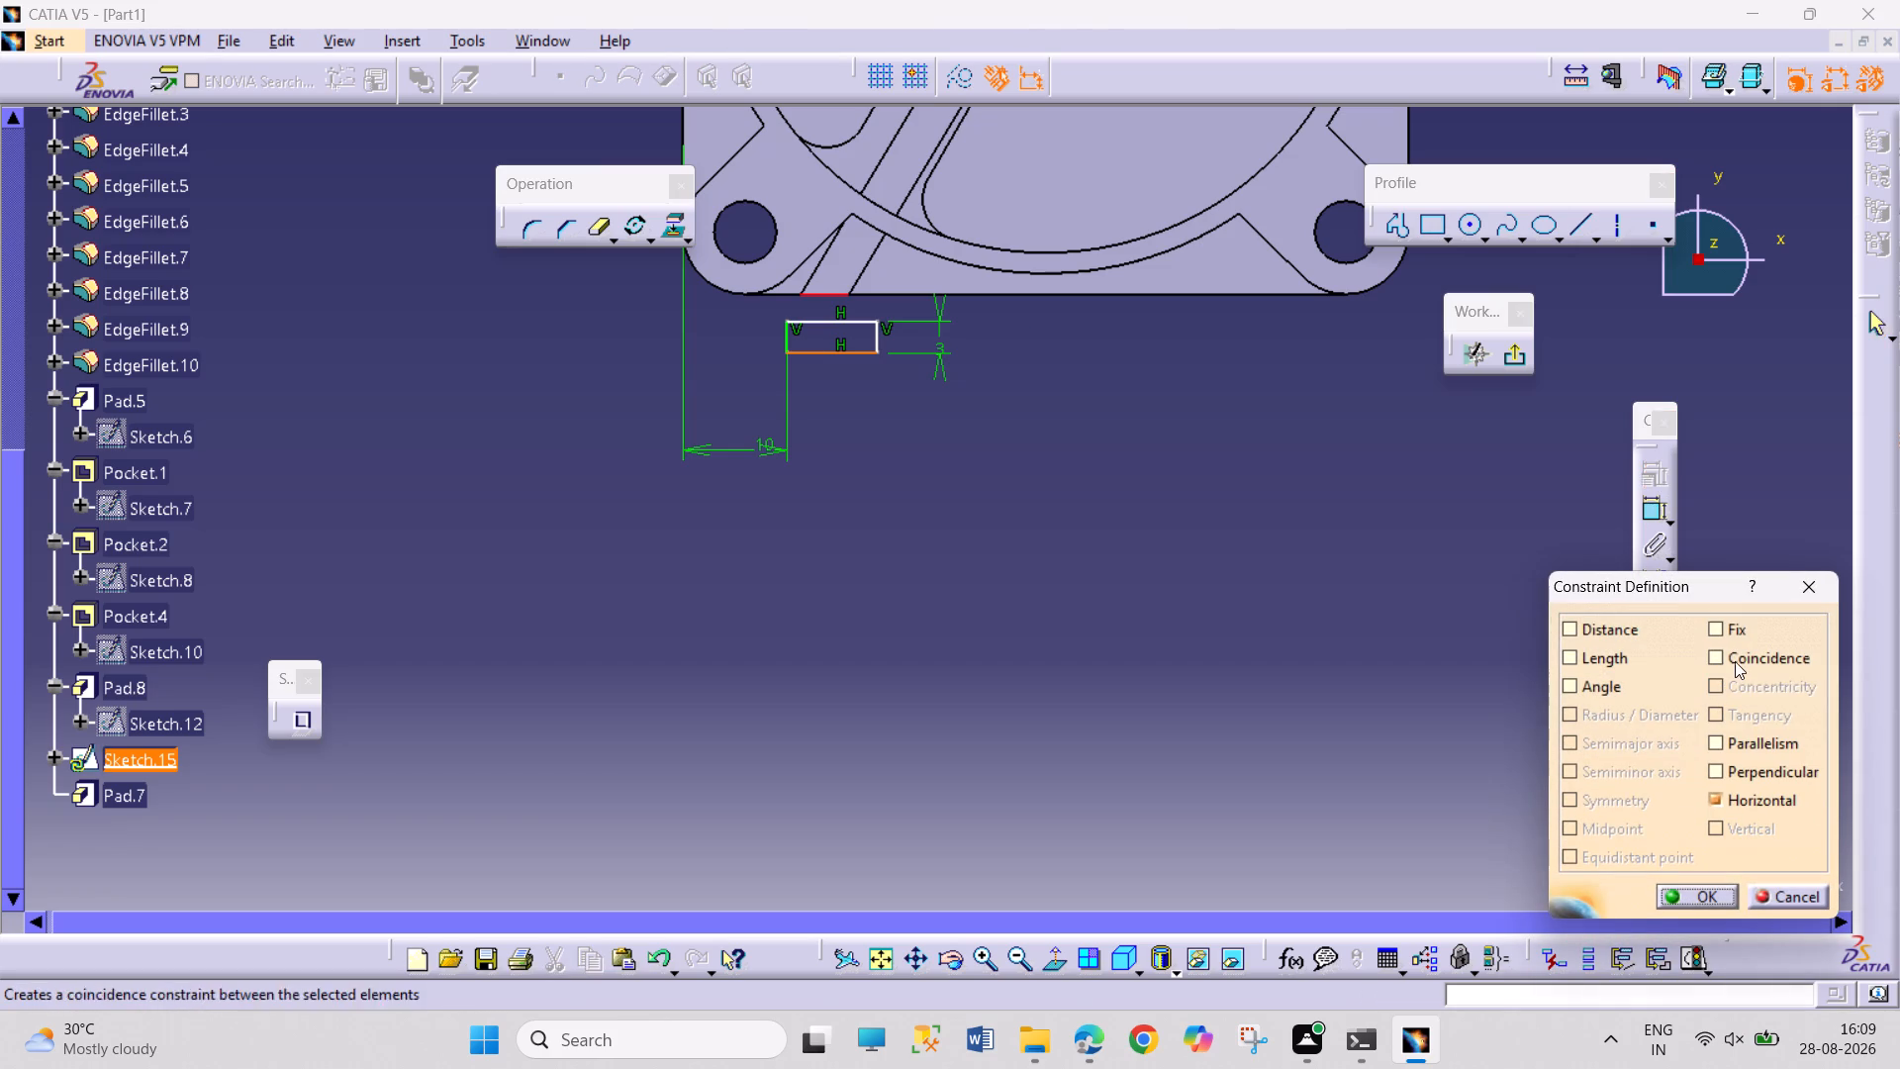
pyautogui.click(1735, 660)
pyautogui.click(1708, 897)
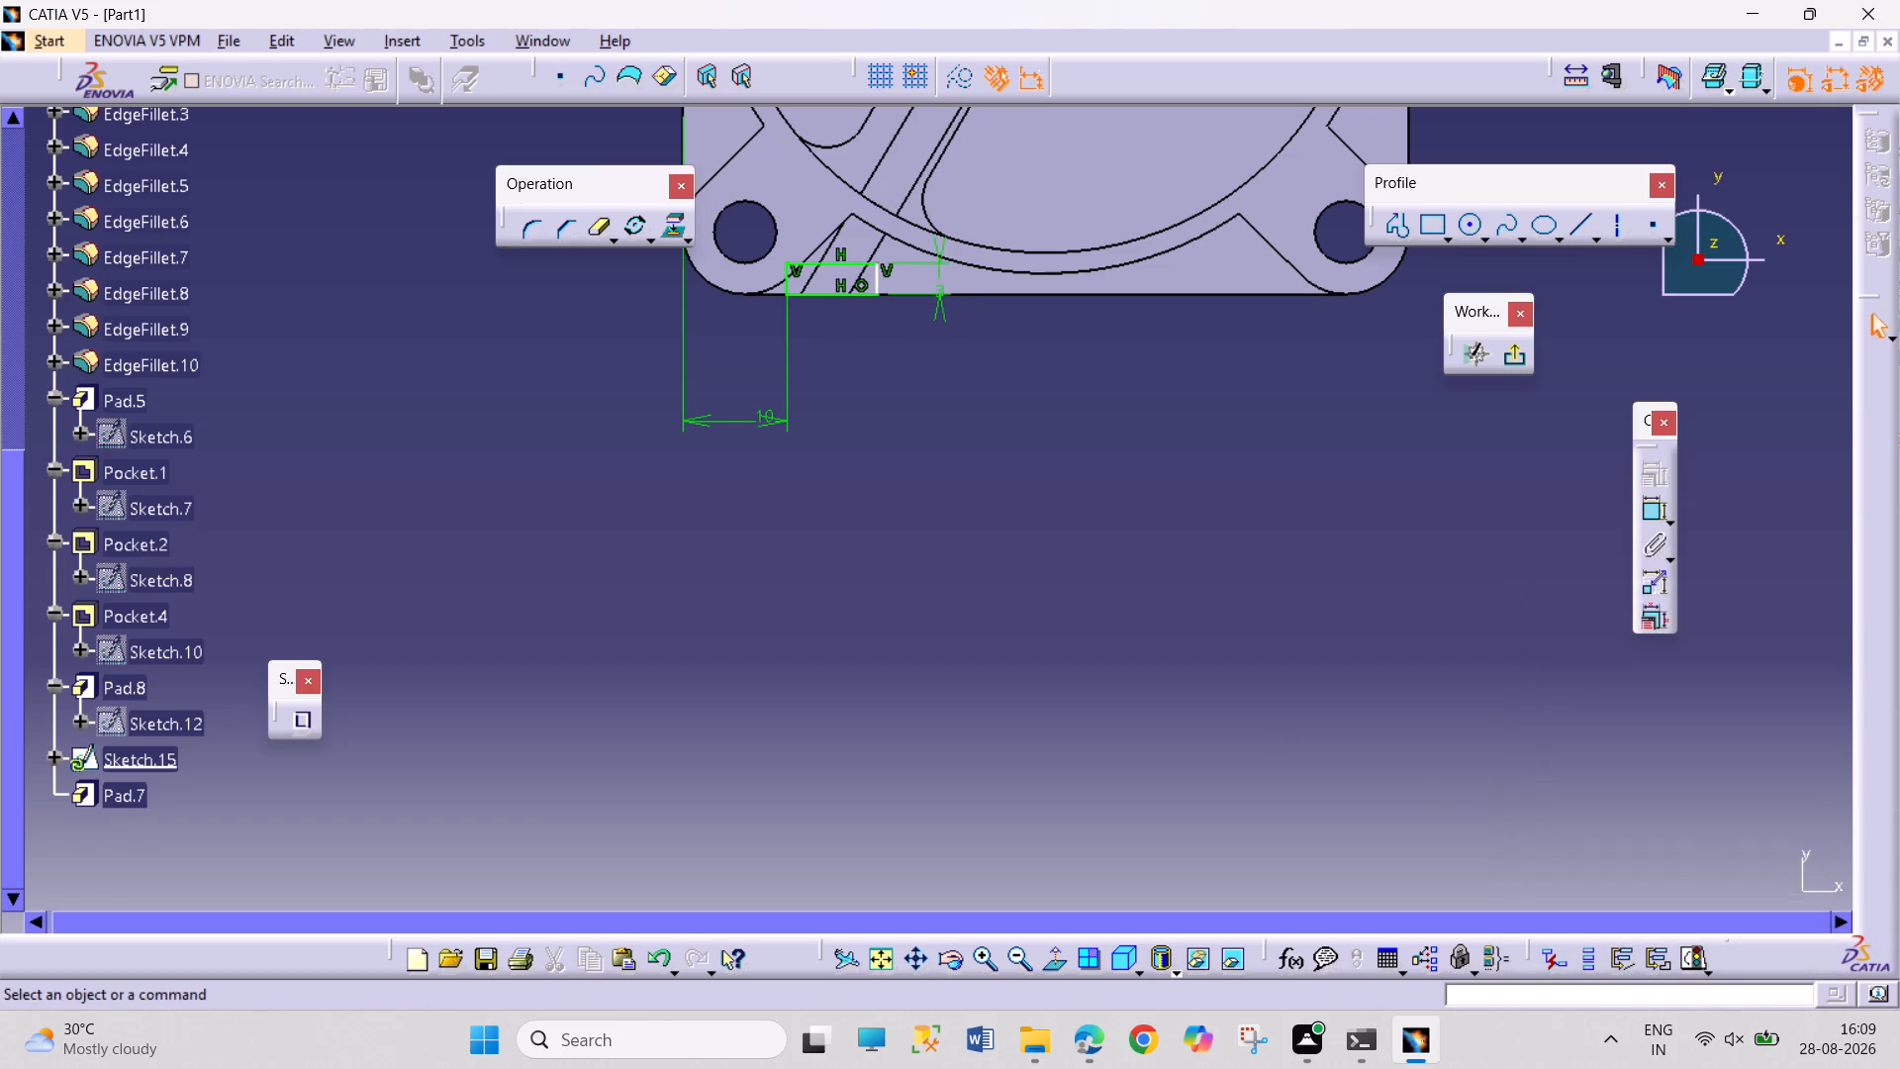
pyautogui.click(1272, 746)
# Dimension the rectangle's bottom side and set its length to 8 mm.
pyautogui.click(1655, 512)
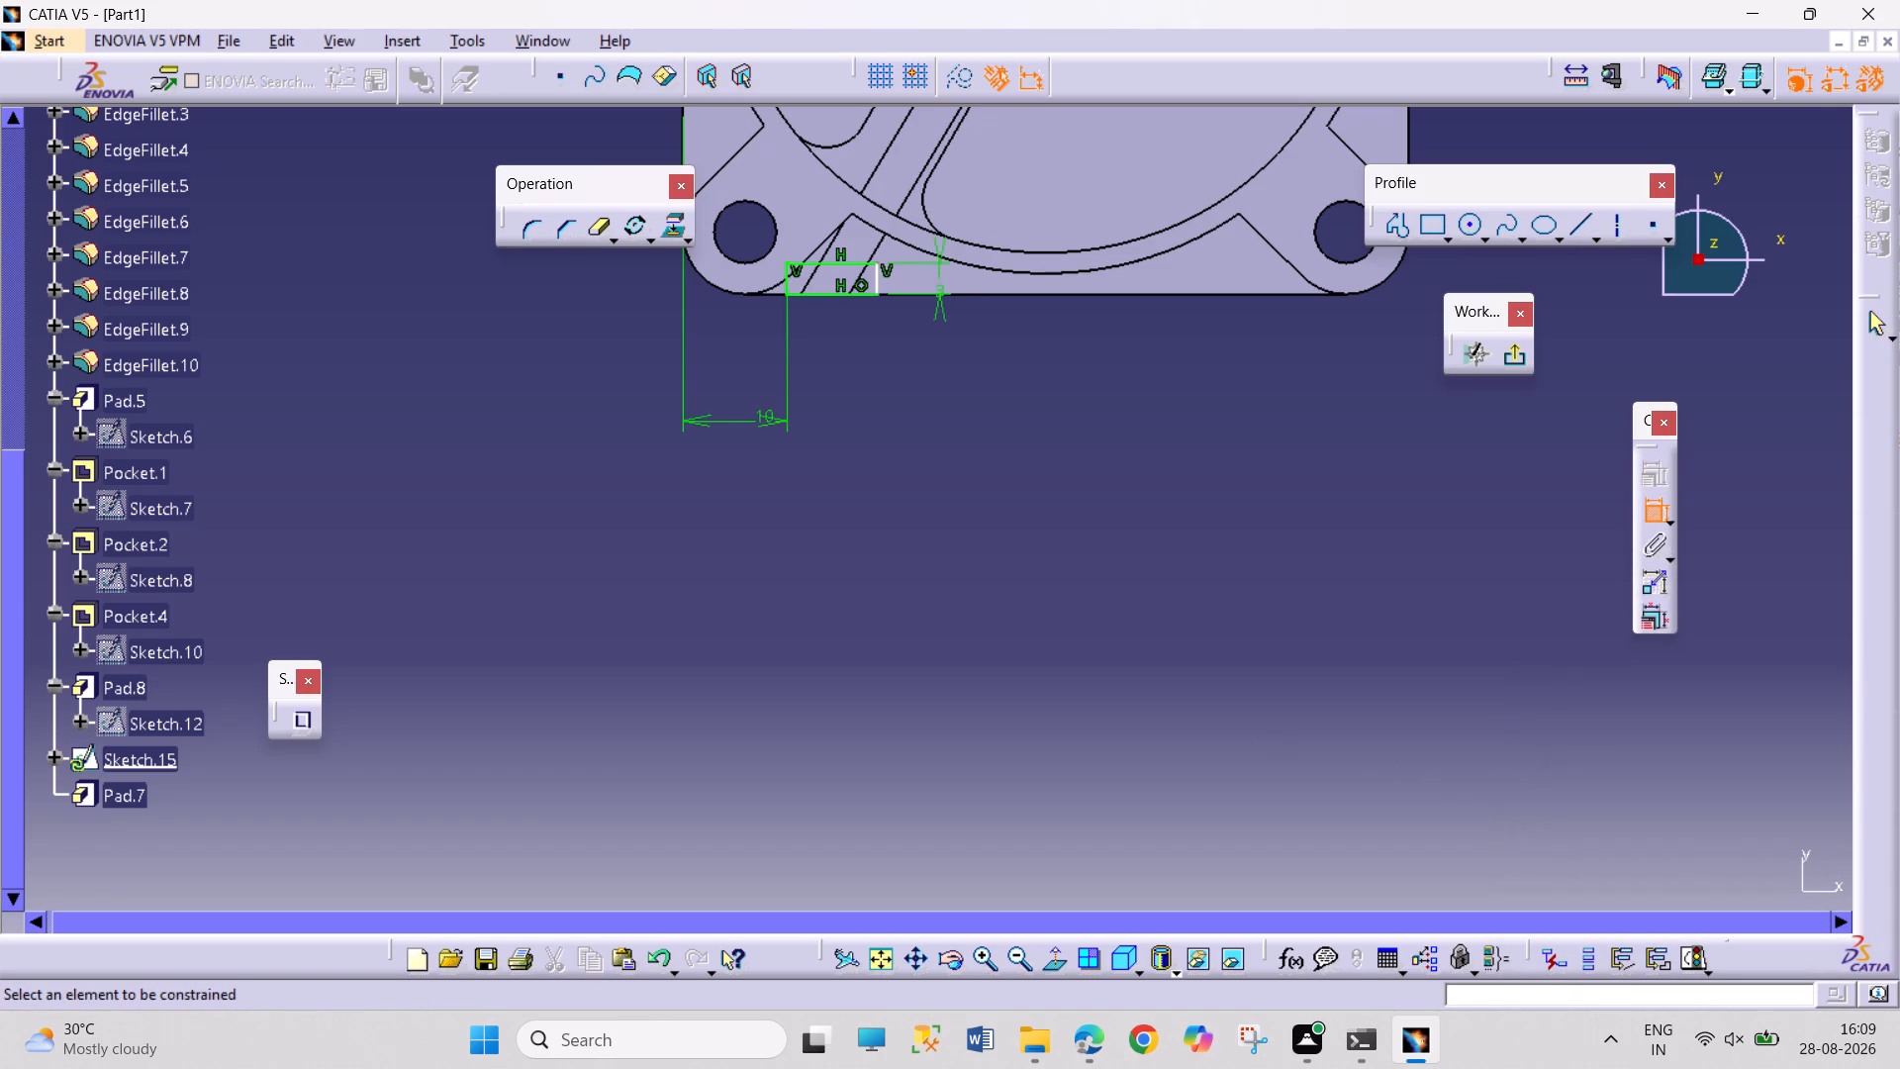
pyautogui.click(829, 295)
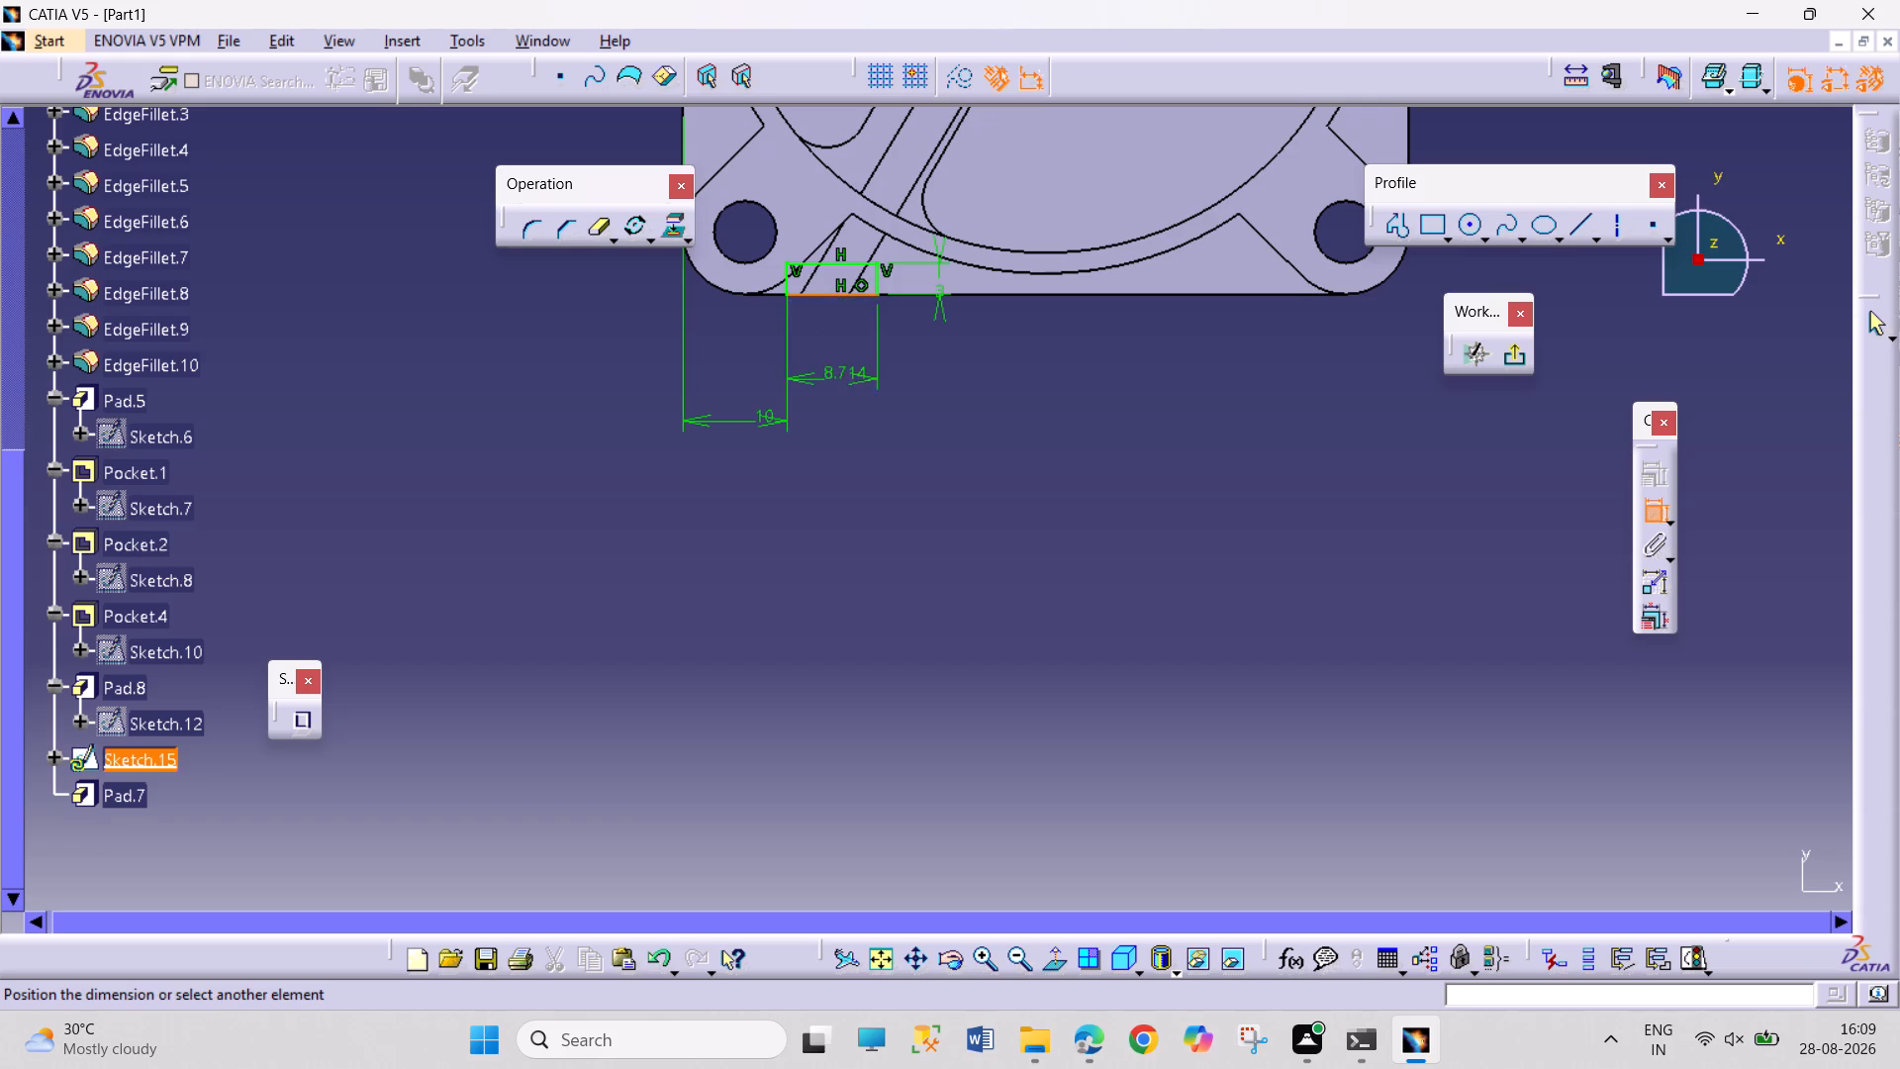
pyautogui.click(849, 391)
pyautogui.doubleClick(846, 387)
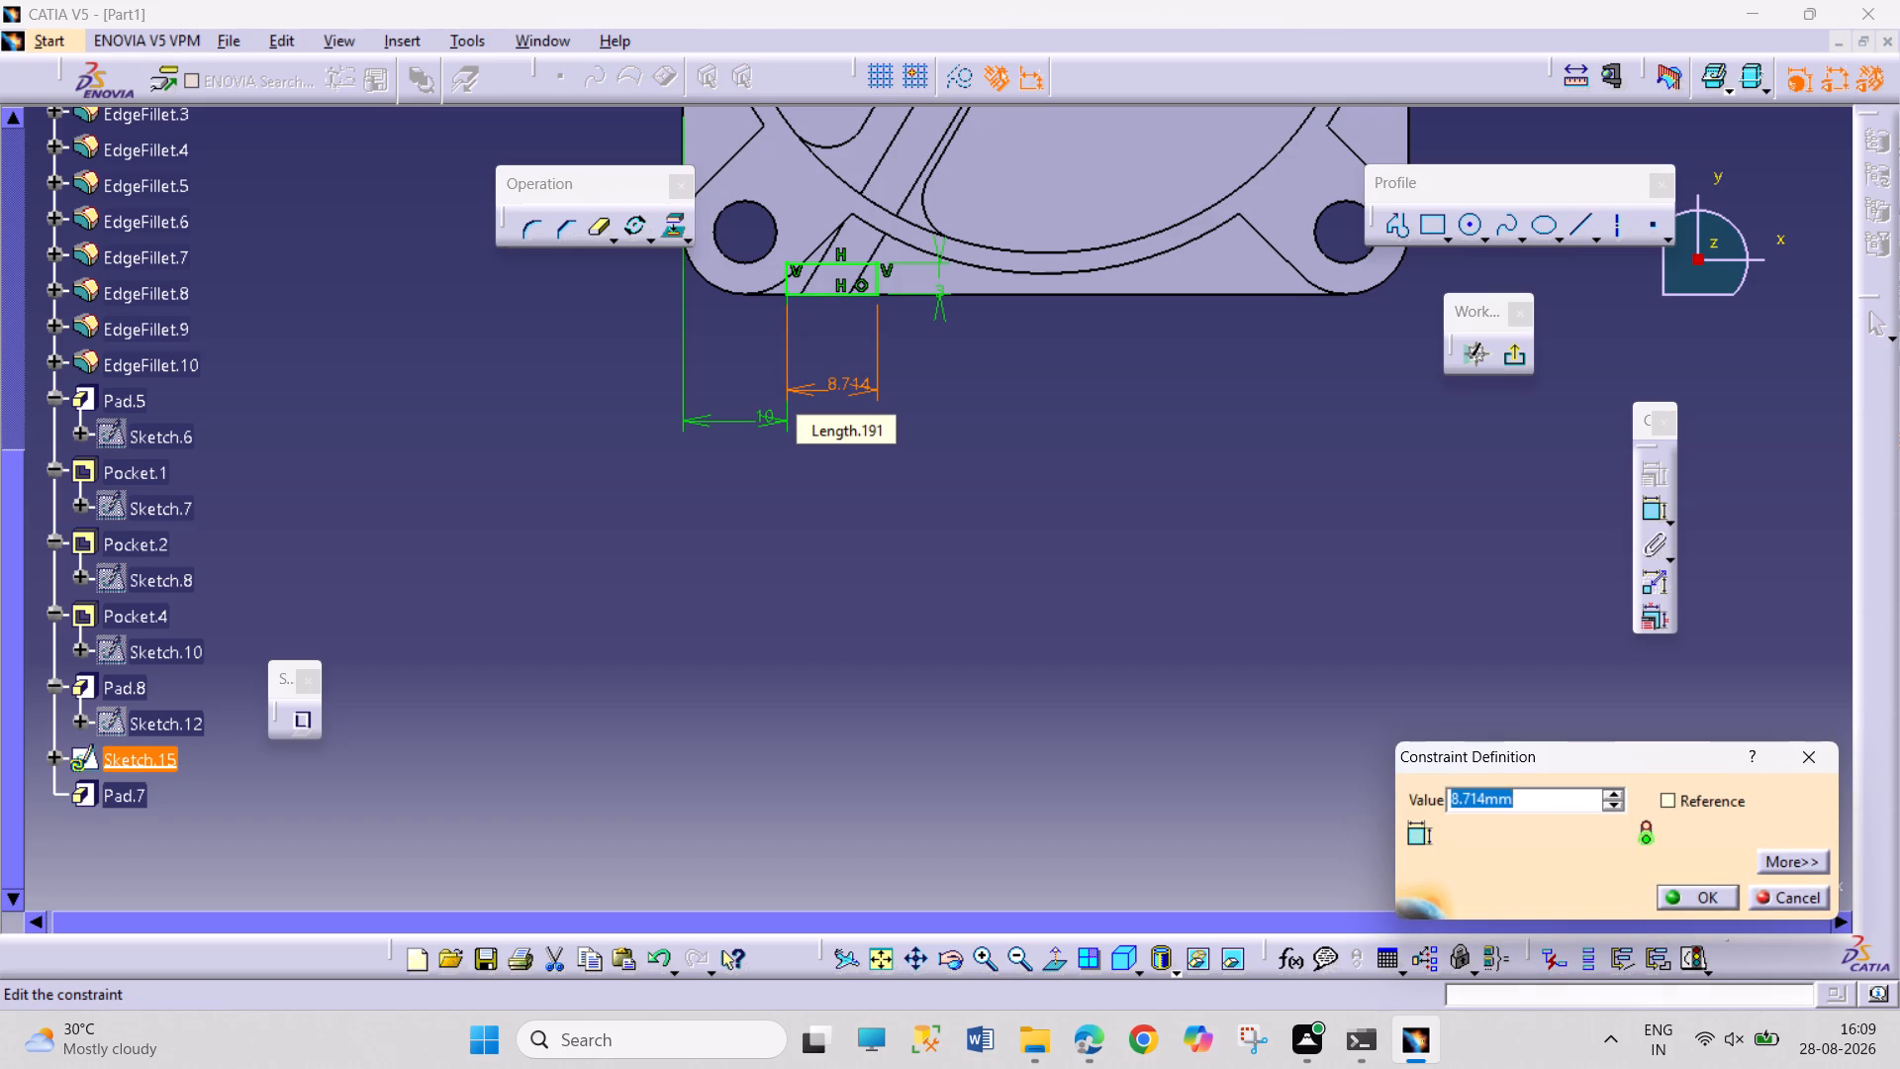
pyautogui.press('8')
pyautogui.press('Return')
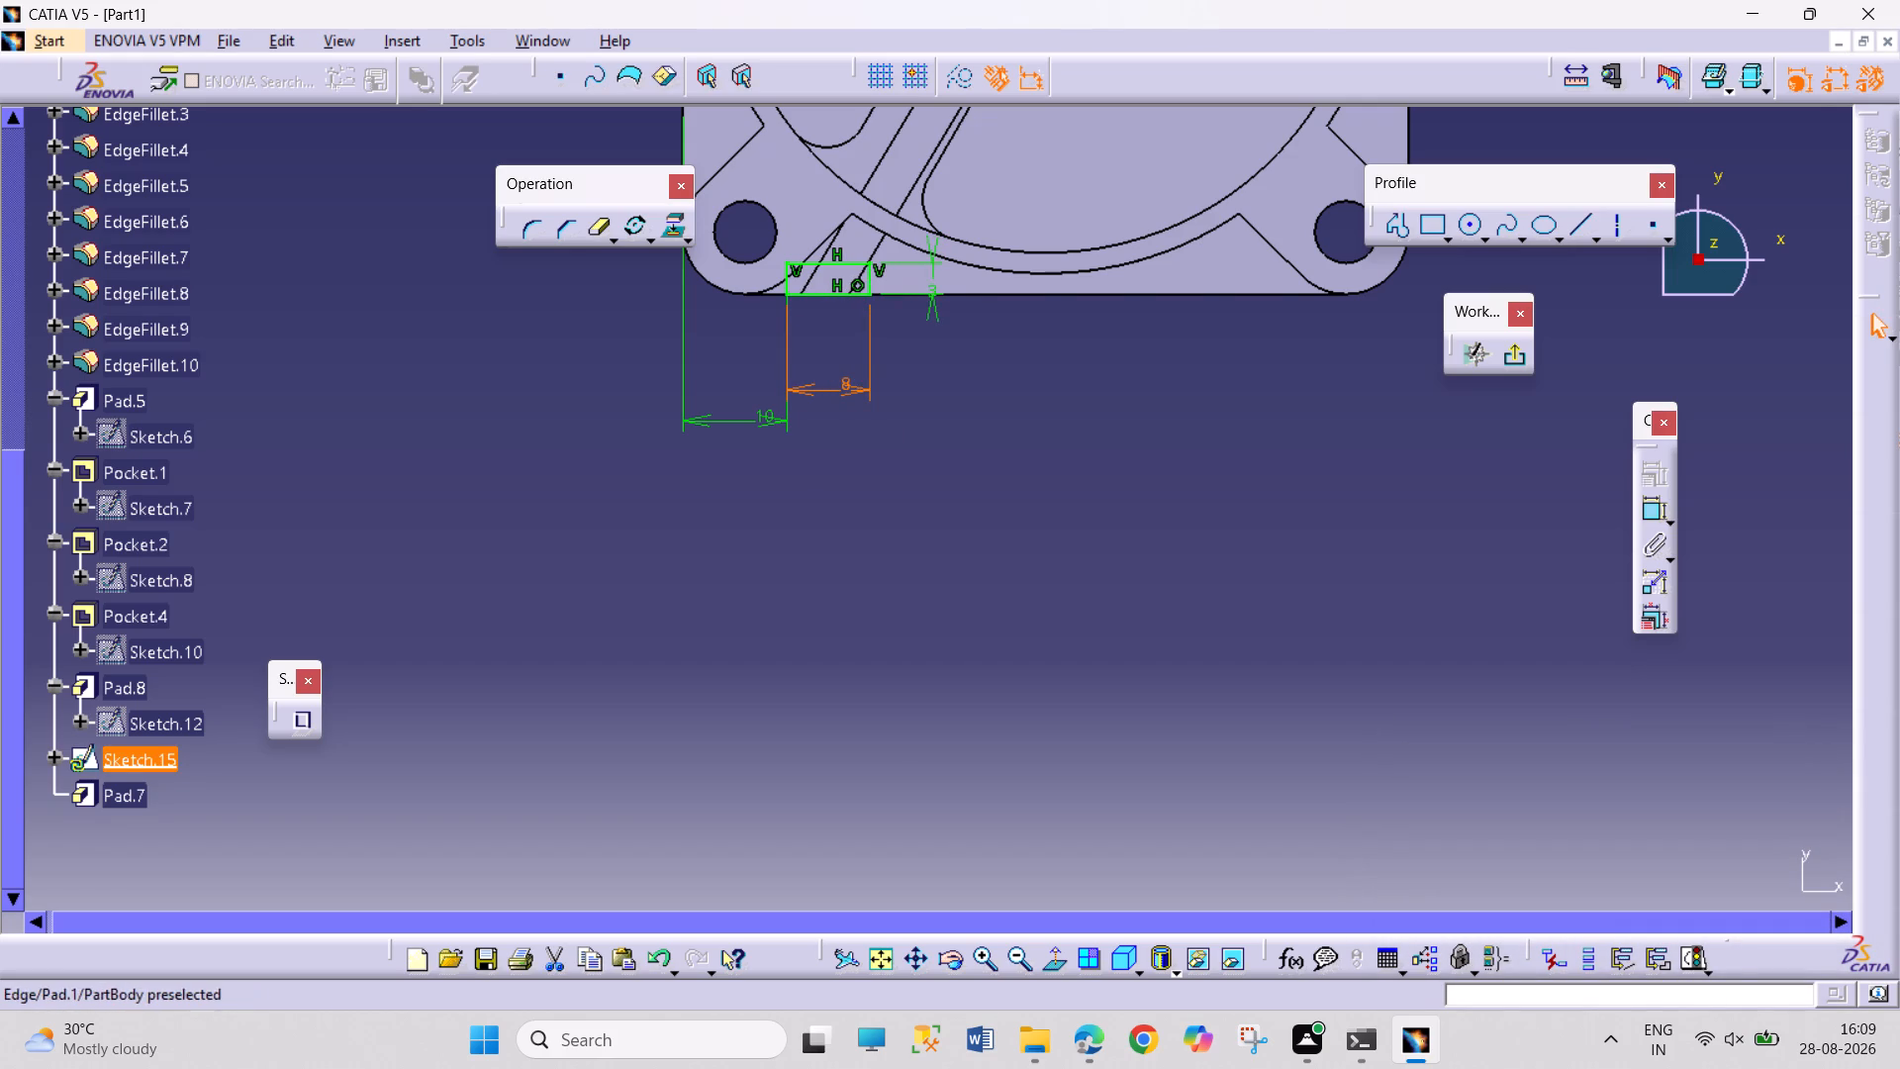
# Change the rectangle's height to 2 mm.
pyautogui.doubleClick(933, 293)
pyautogui.press('2')
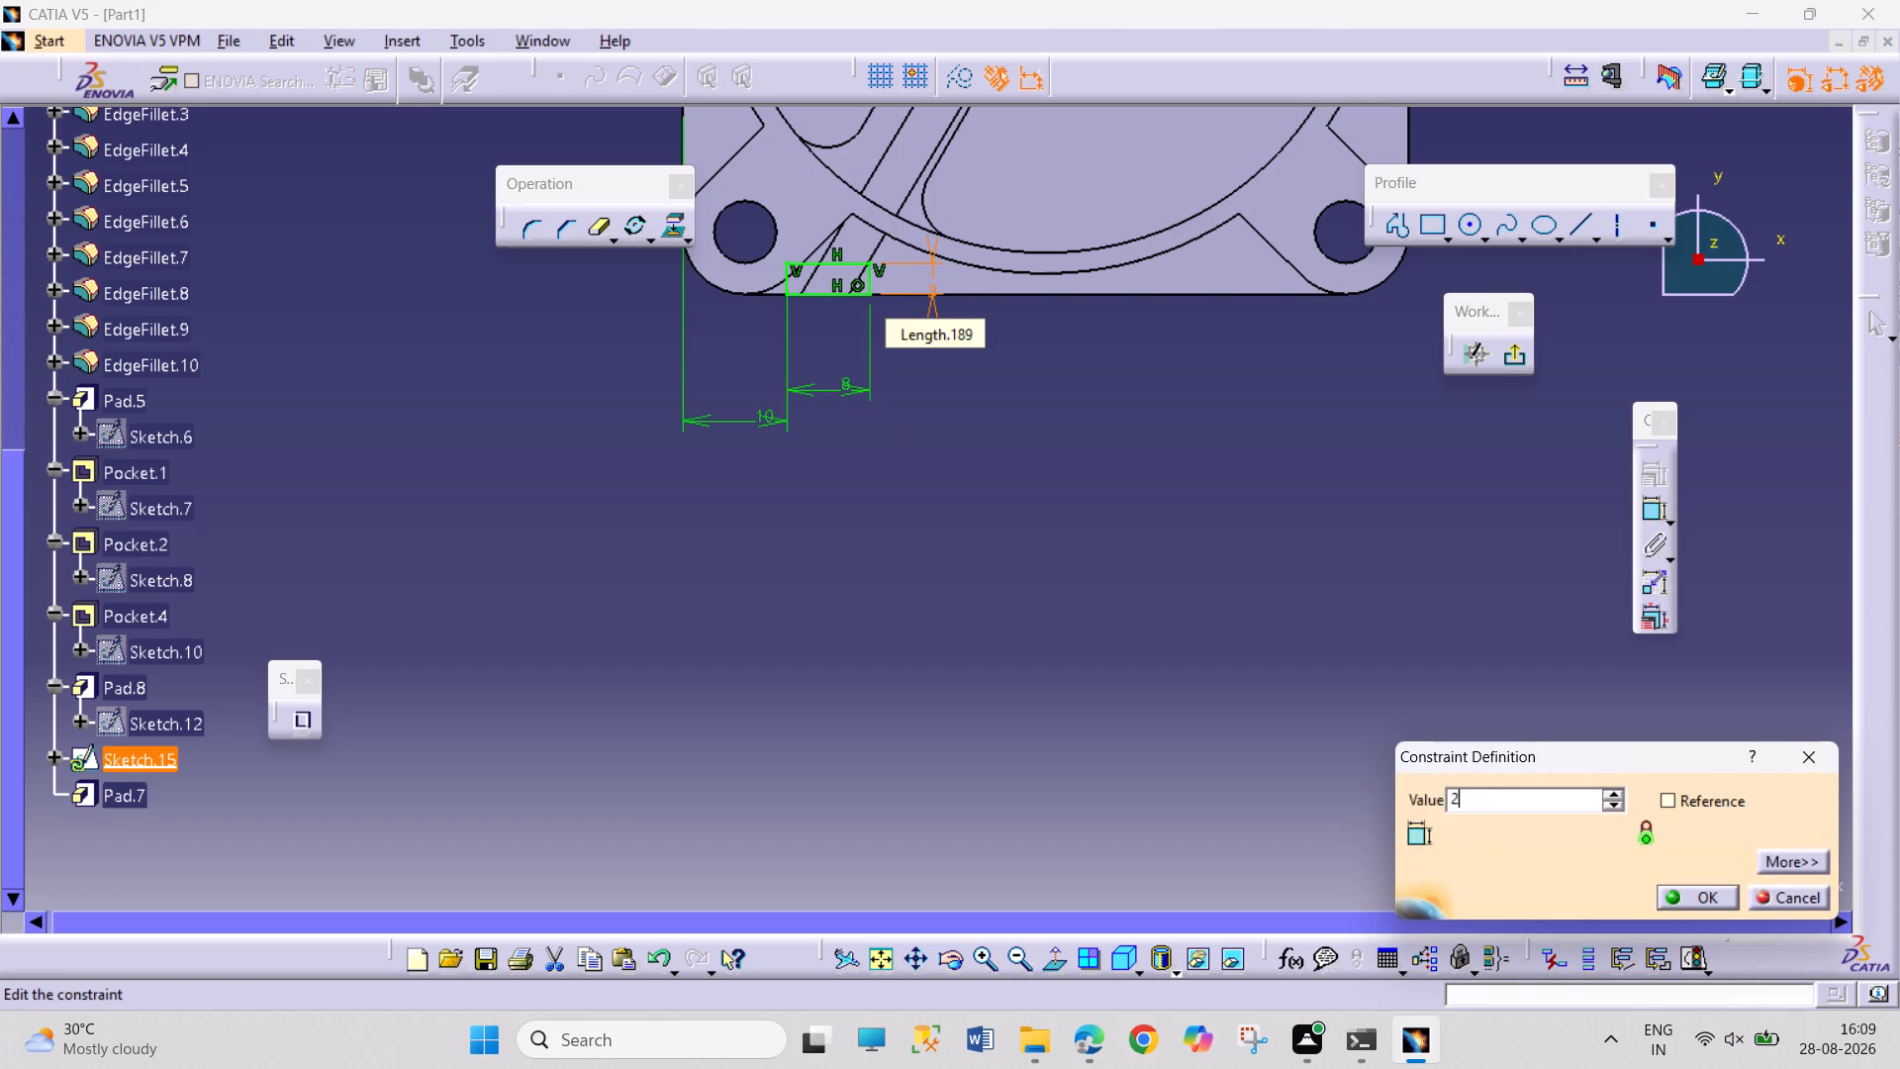
pyautogui.press('Return')
pyautogui.click(1015, 496)
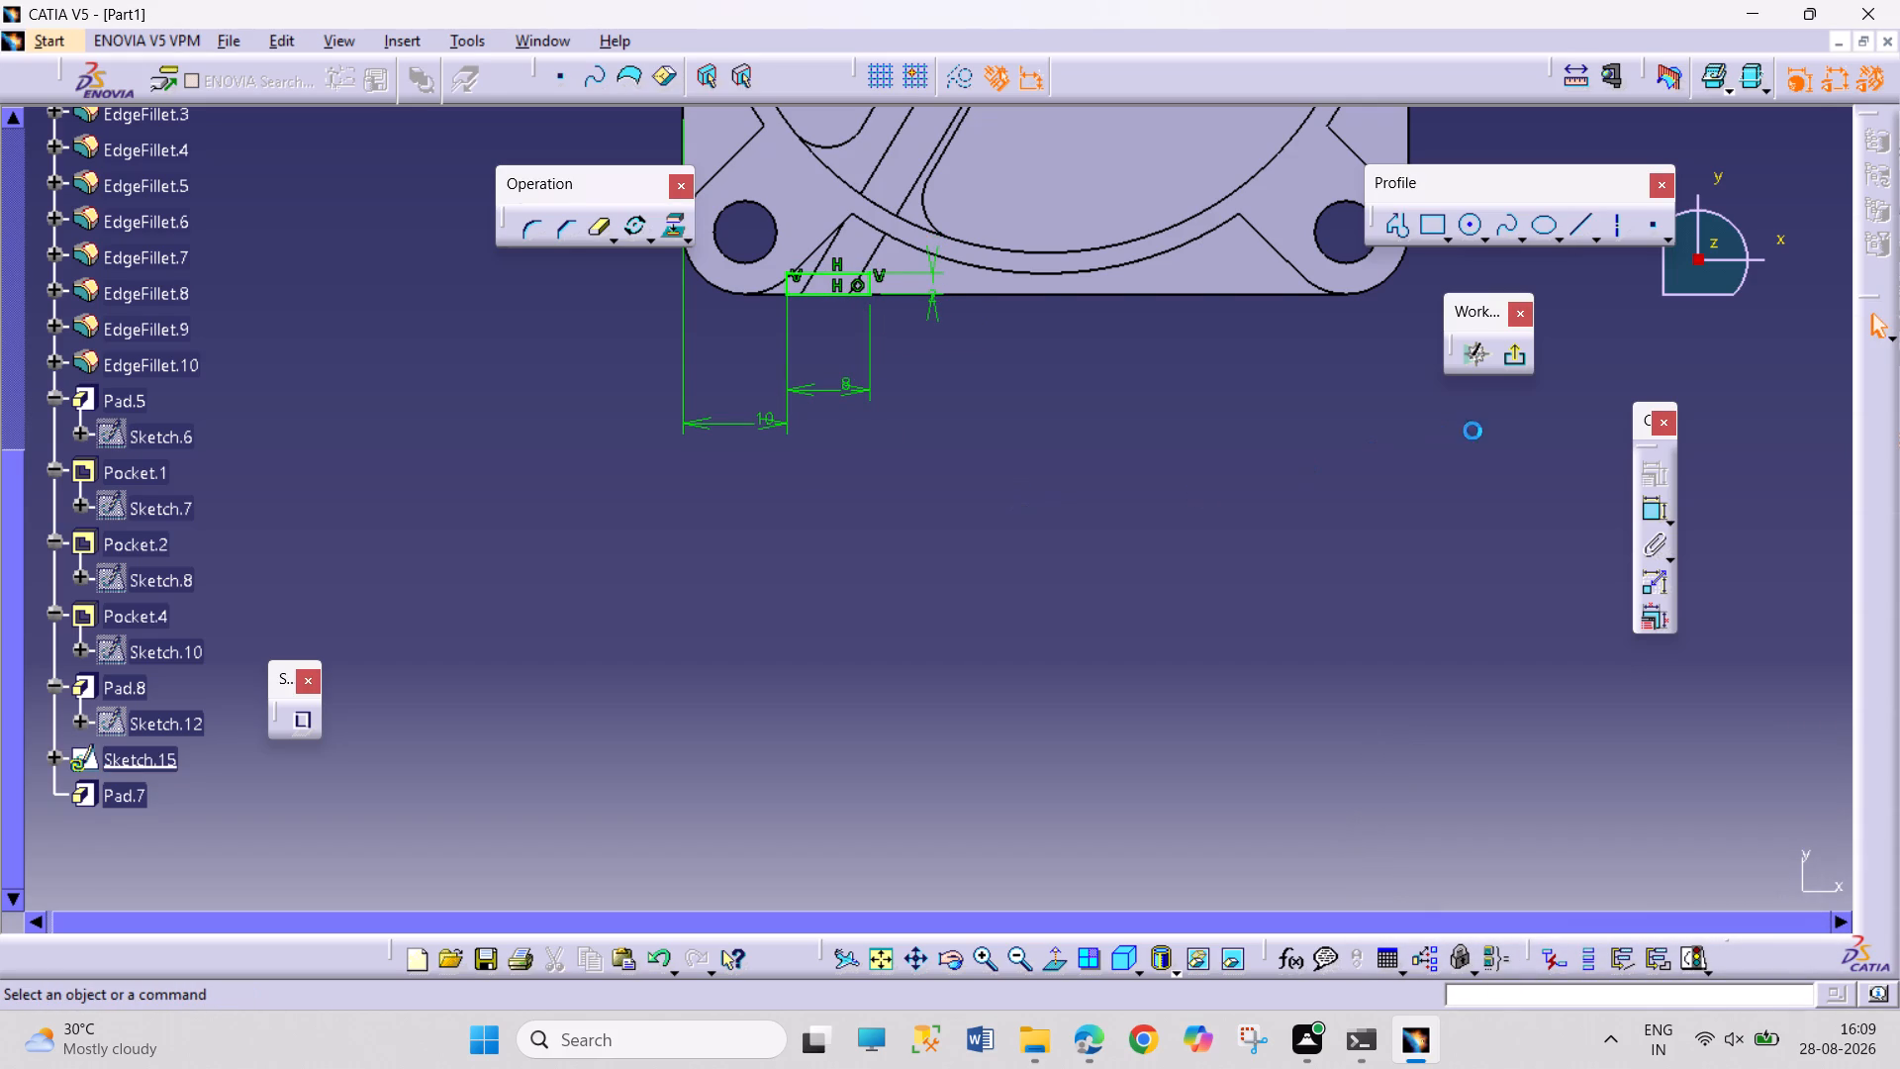
# Change the rectangle's offset from the housing's left edge to 12 mm.
pyautogui.moveTo(942, 968); pyautogui.dragTo(942, 957)
pyautogui.moveTo(910, 706); pyautogui.dragTo(952, 551)
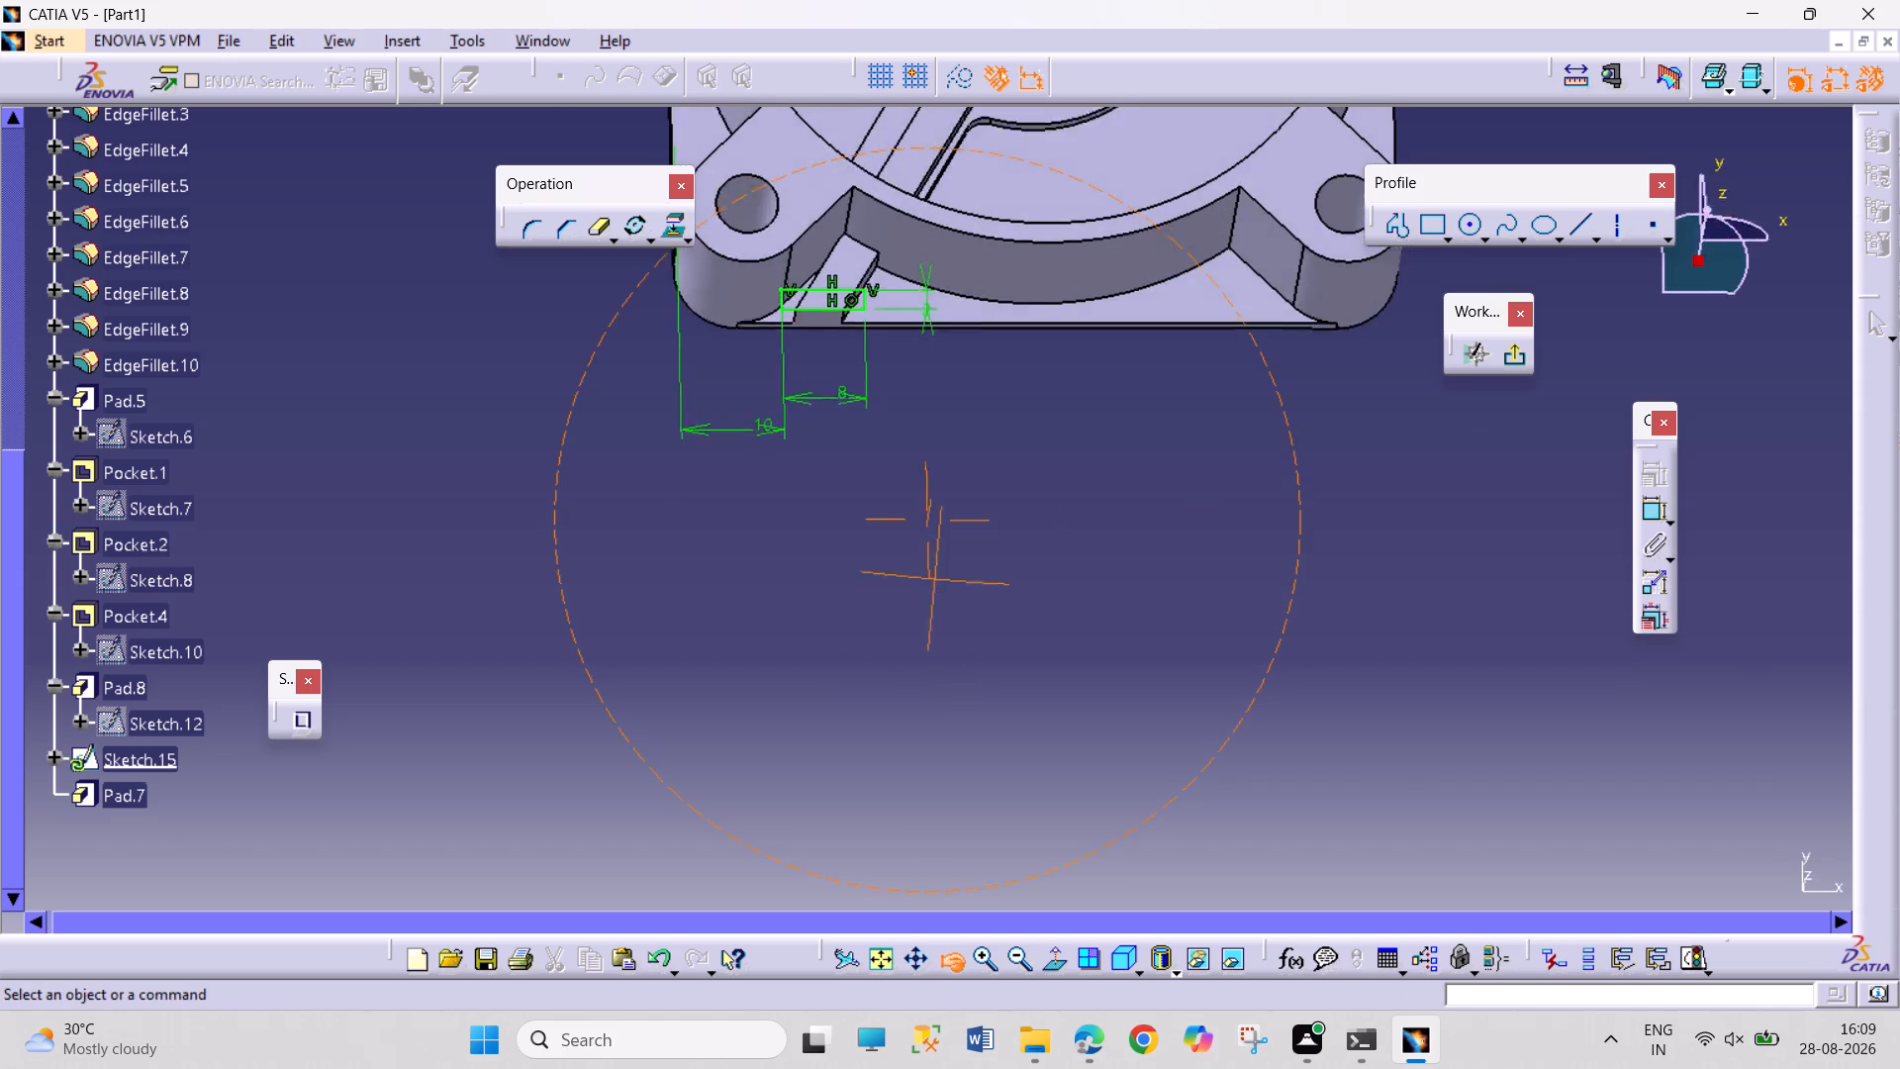
pyautogui.moveTo(952, 551); pyautogui.dragTo(1077, 332)
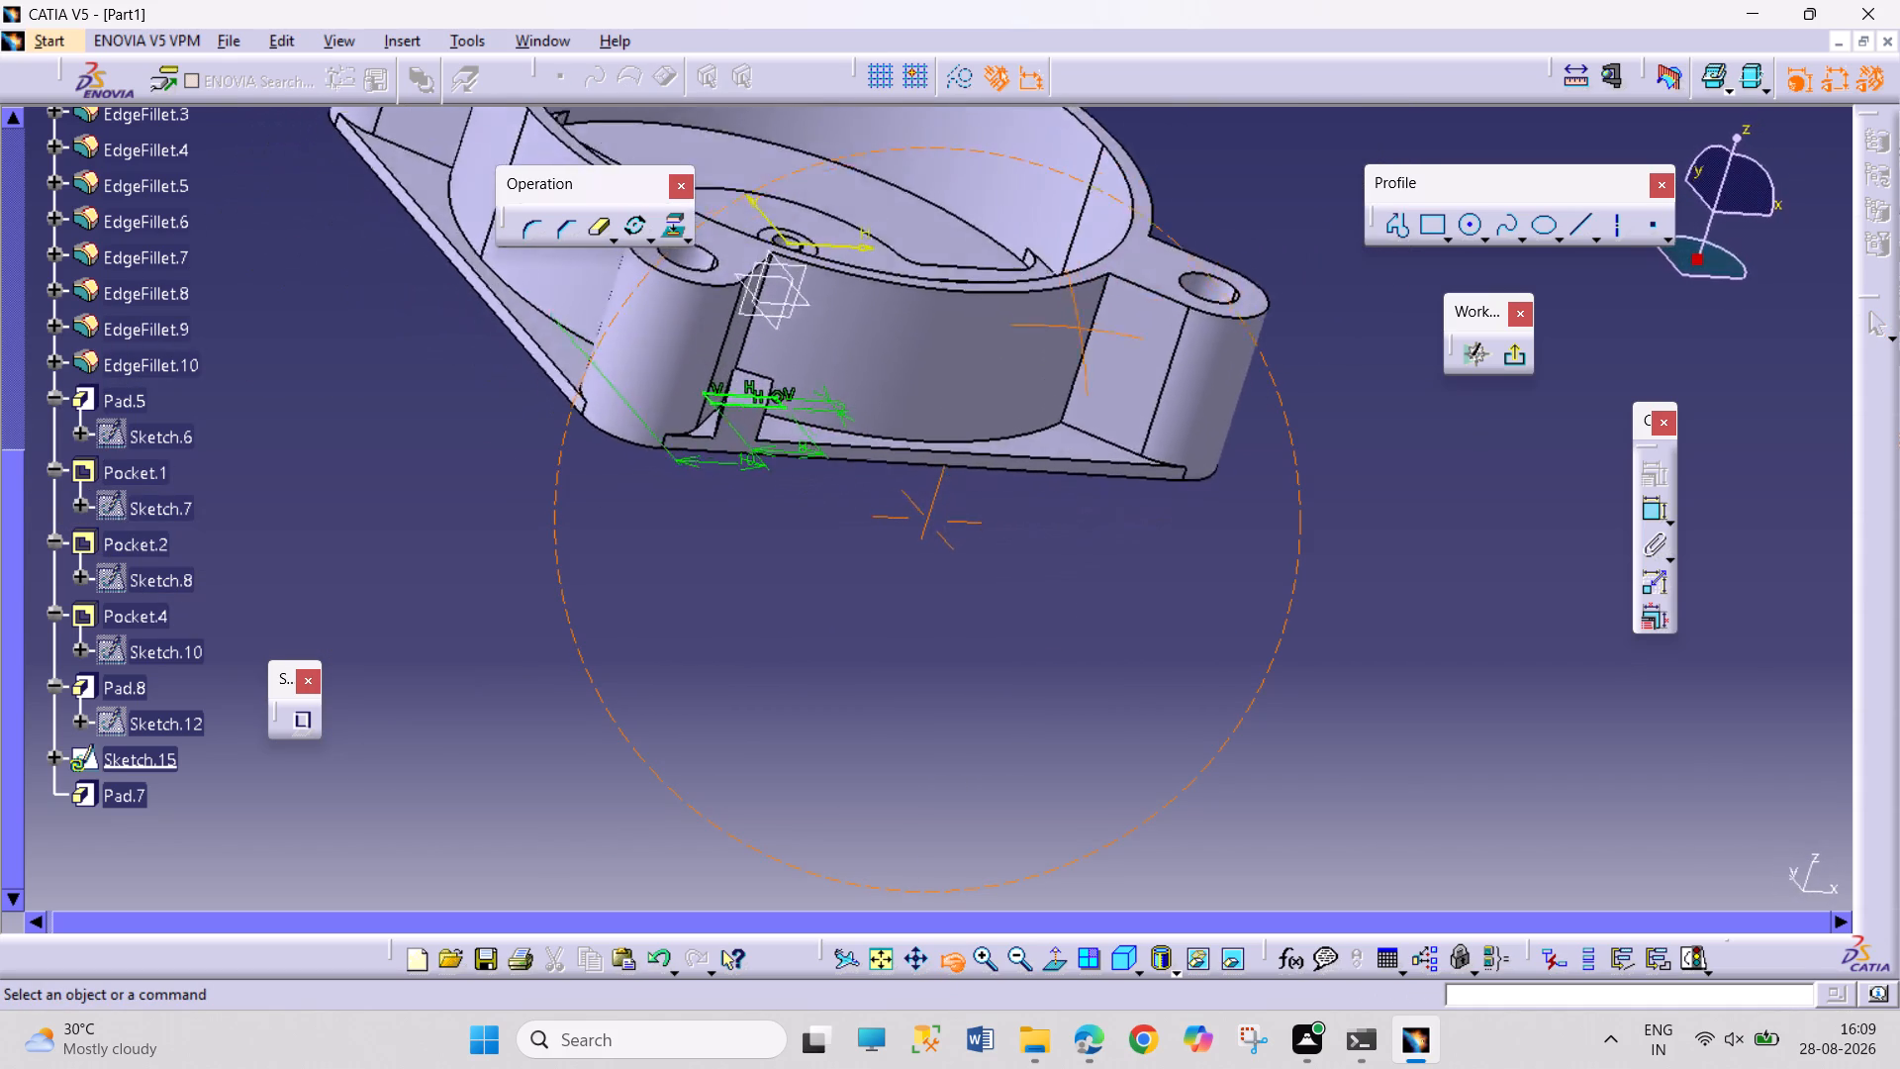
pyautogui.moveTo(1077, 332); pyautogui.dragTo(1014, 414)
pyautogui.click(743, 465)
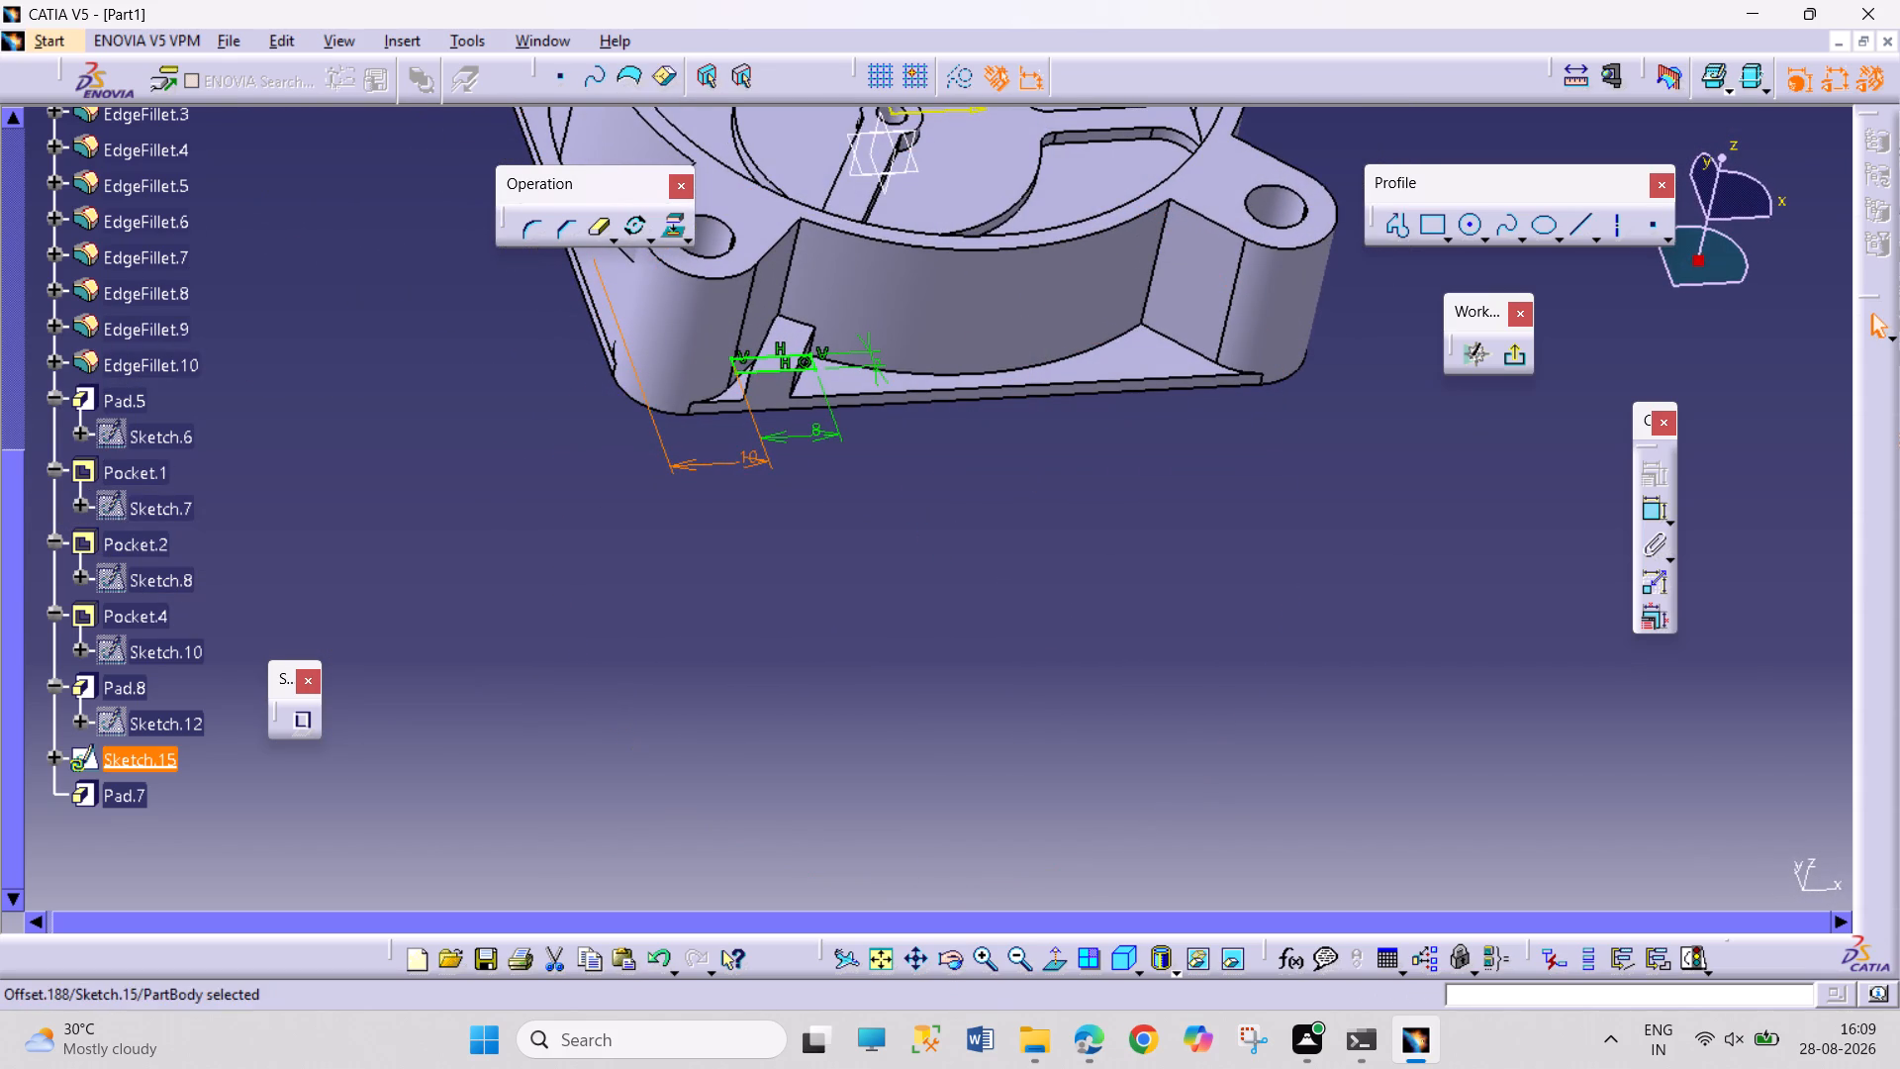
pyautogui.click(743, 465)
pyautogui.write('12')
pyautogui.press('Return')
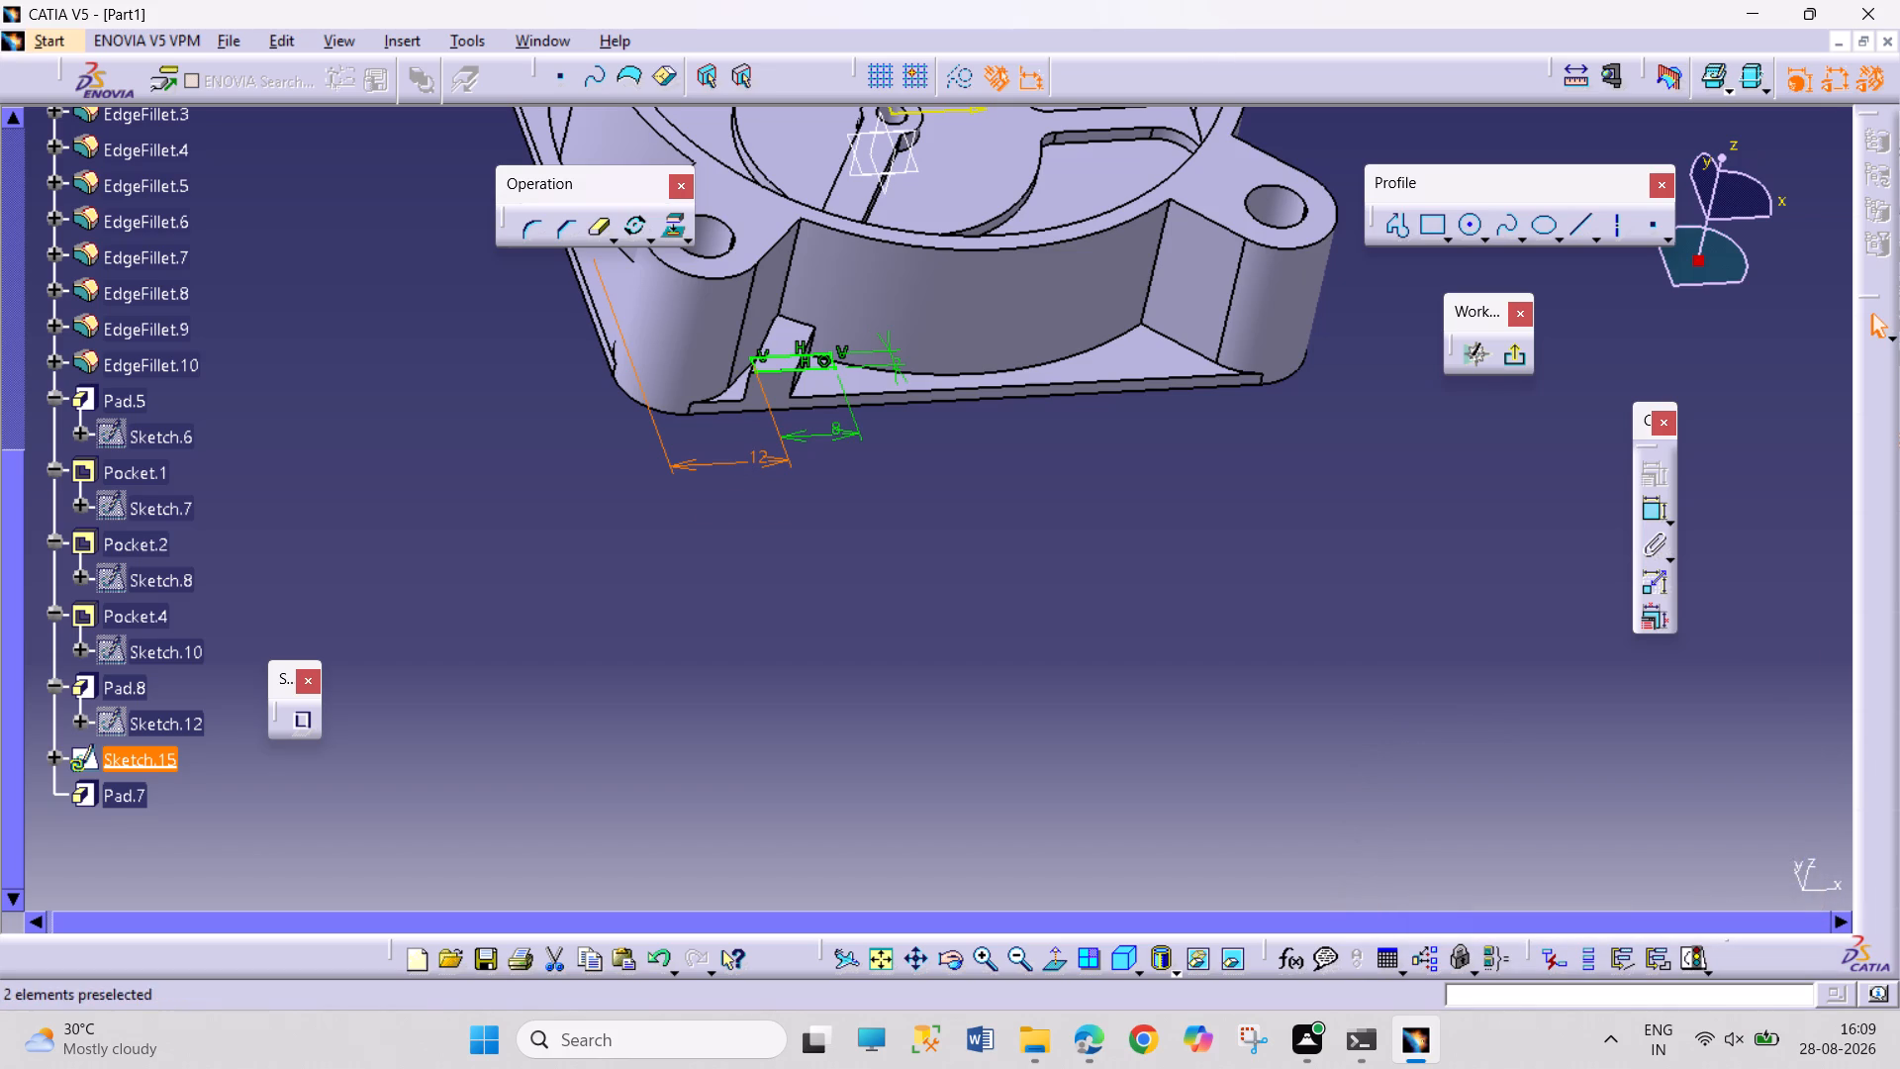
# Set the rectangle's offset from the housing's left edge to 11 mm.
pyautogui.click(958, 948)
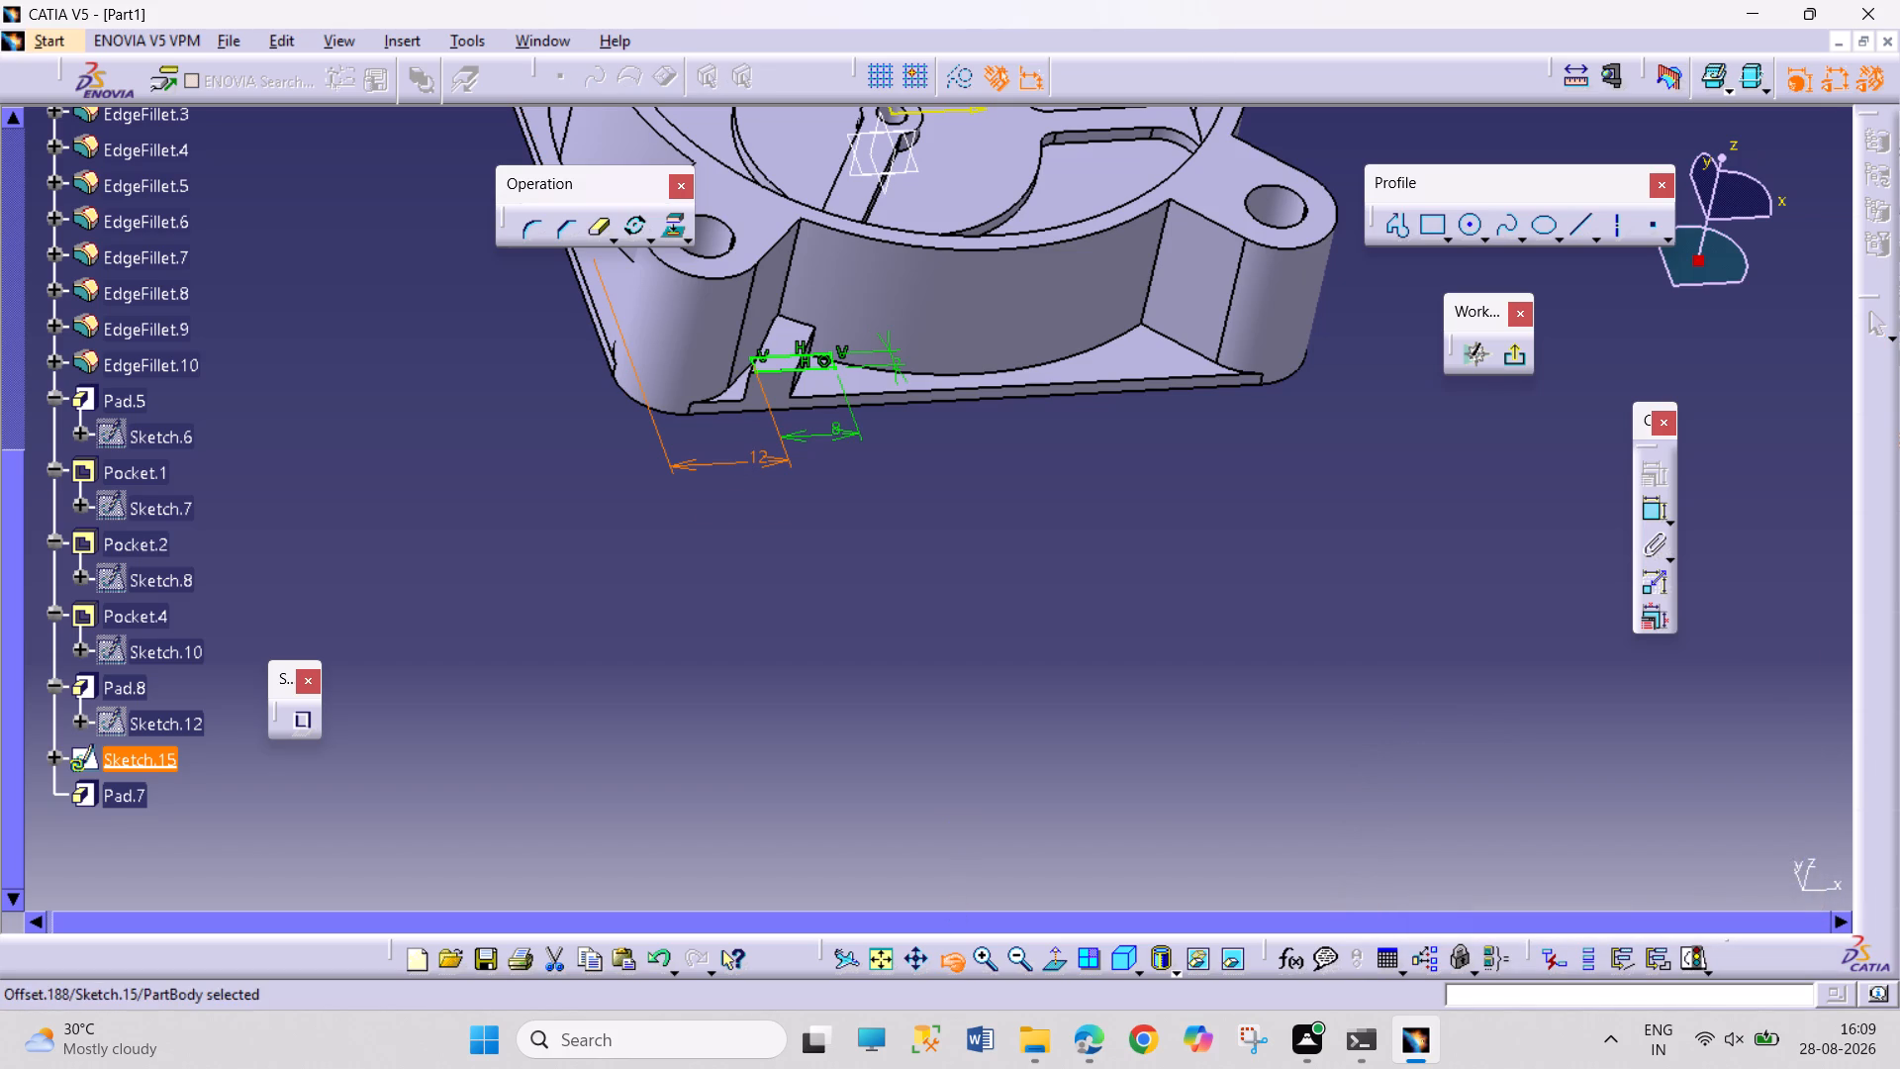
pyautogui.moveTo(972, 538); pyautogui.dragTo(887, 770)
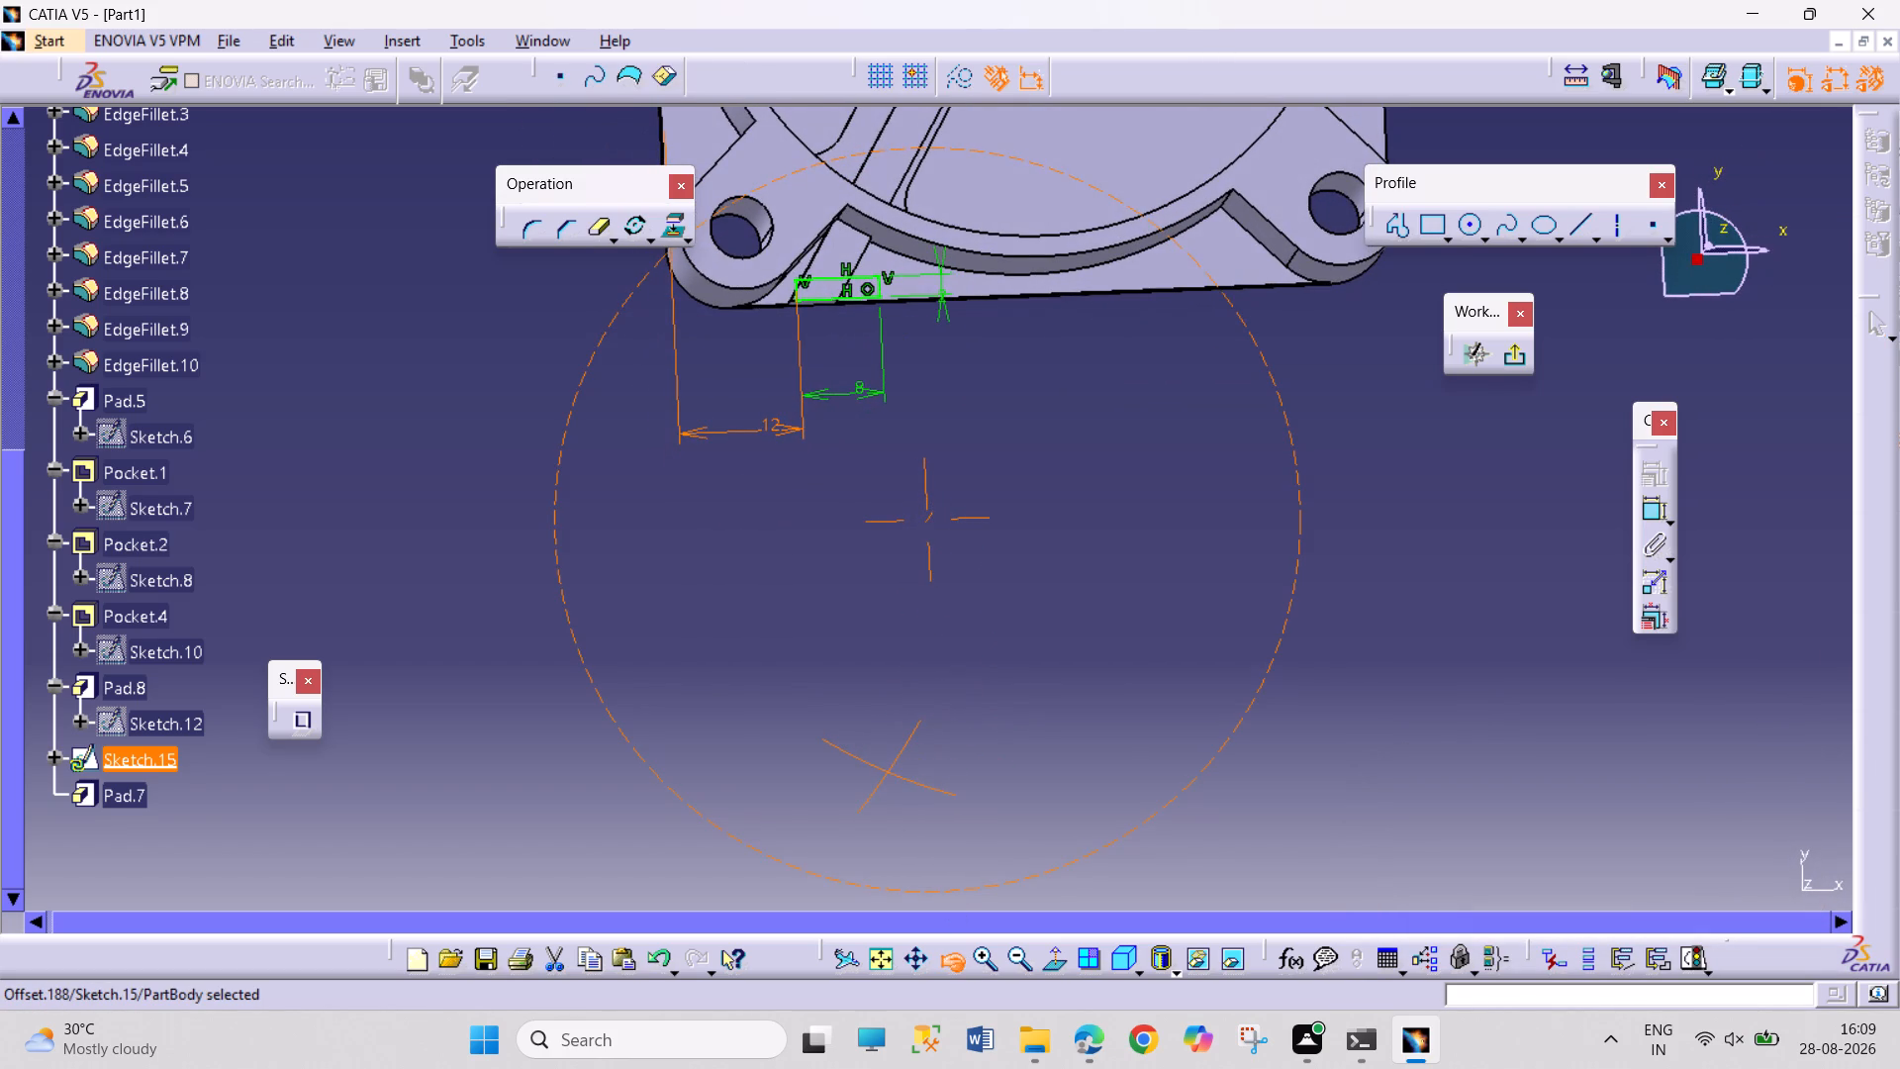
pyautogui.doubleClick(781, 429)
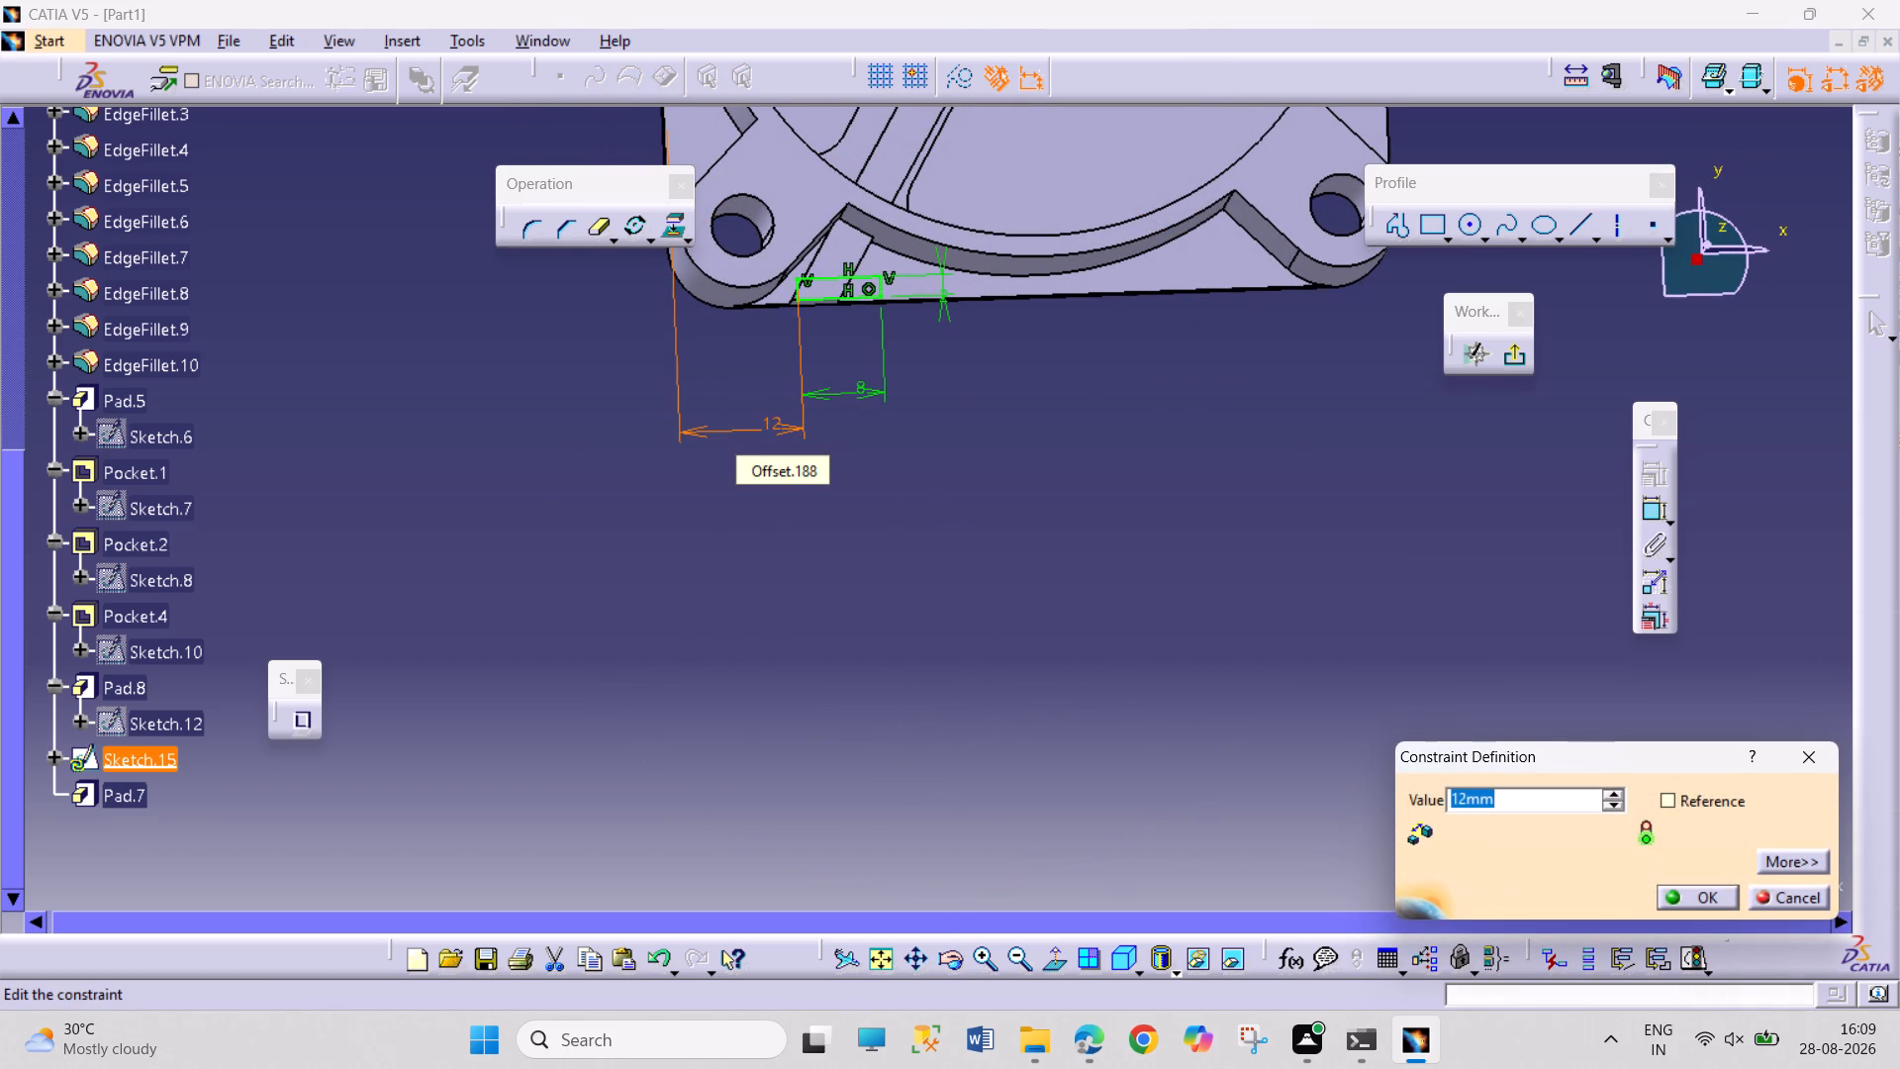
pyautogui.write('11')
pyautogui.press('Return')
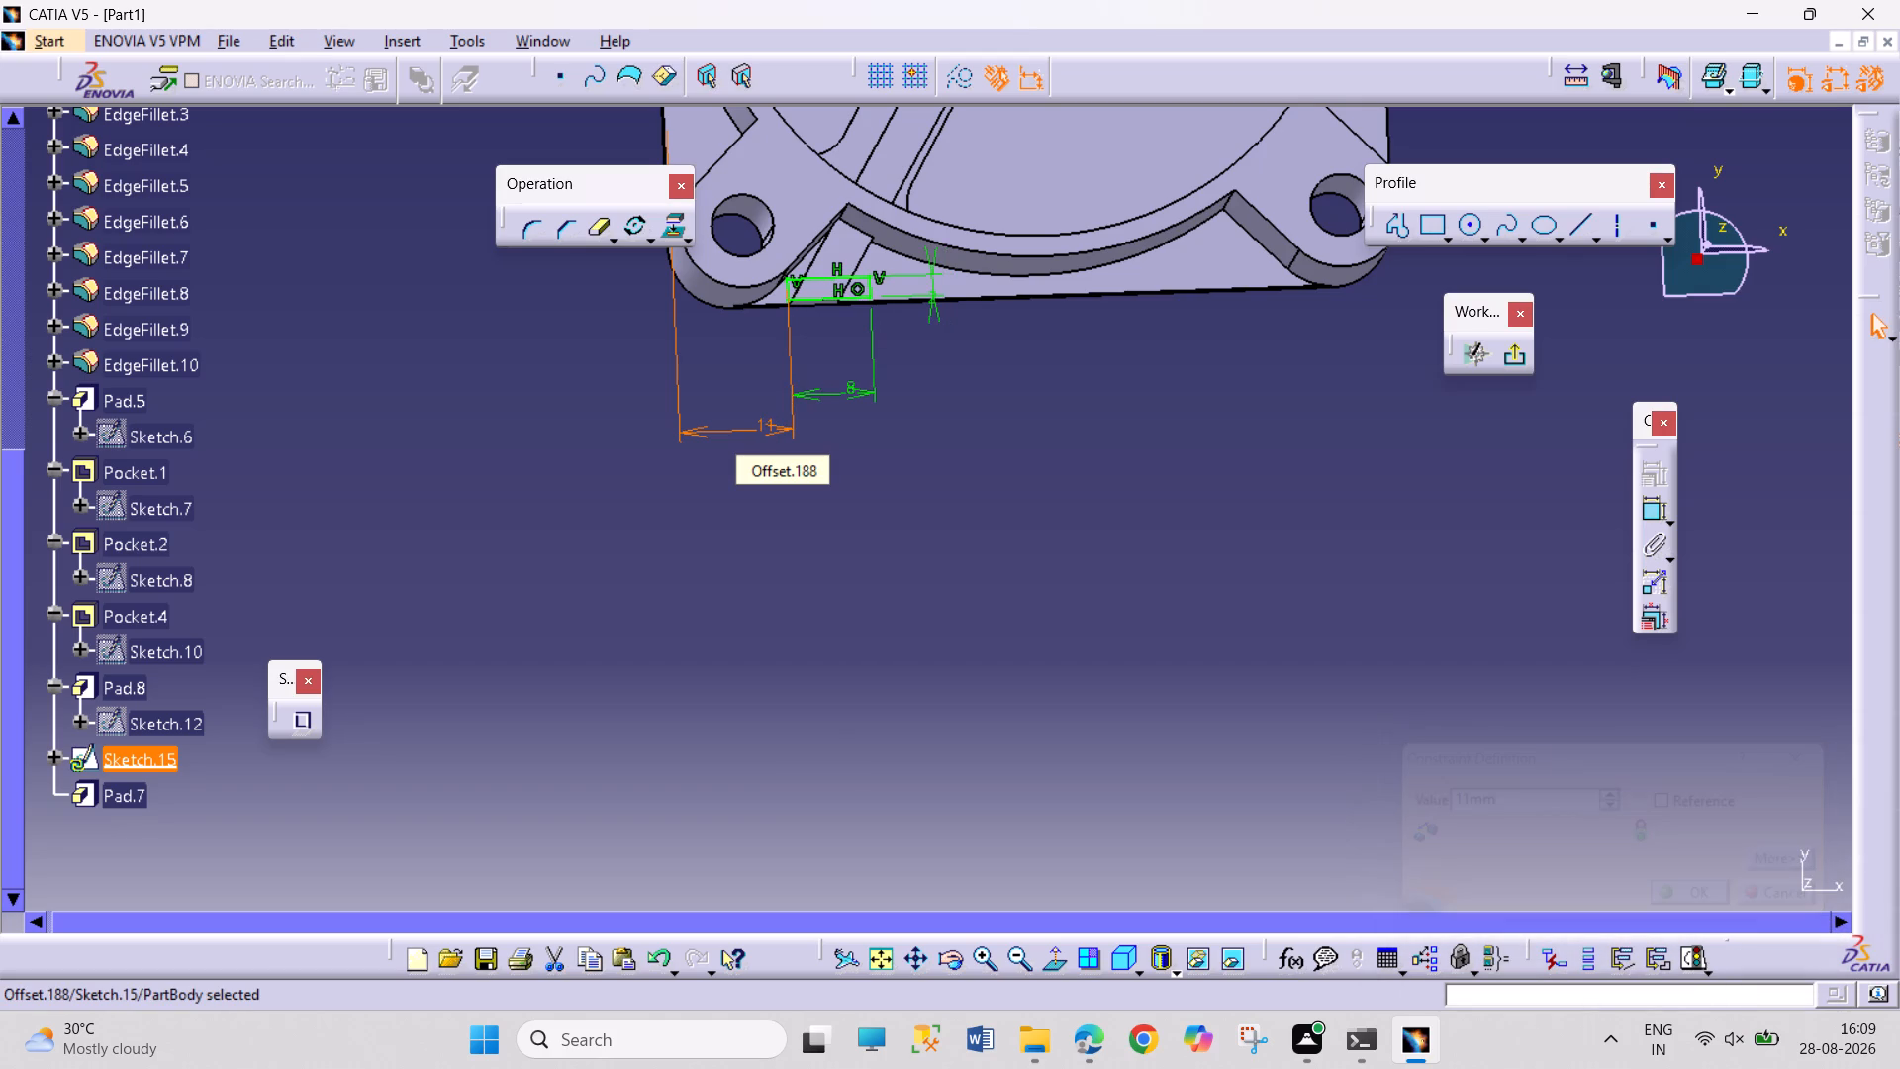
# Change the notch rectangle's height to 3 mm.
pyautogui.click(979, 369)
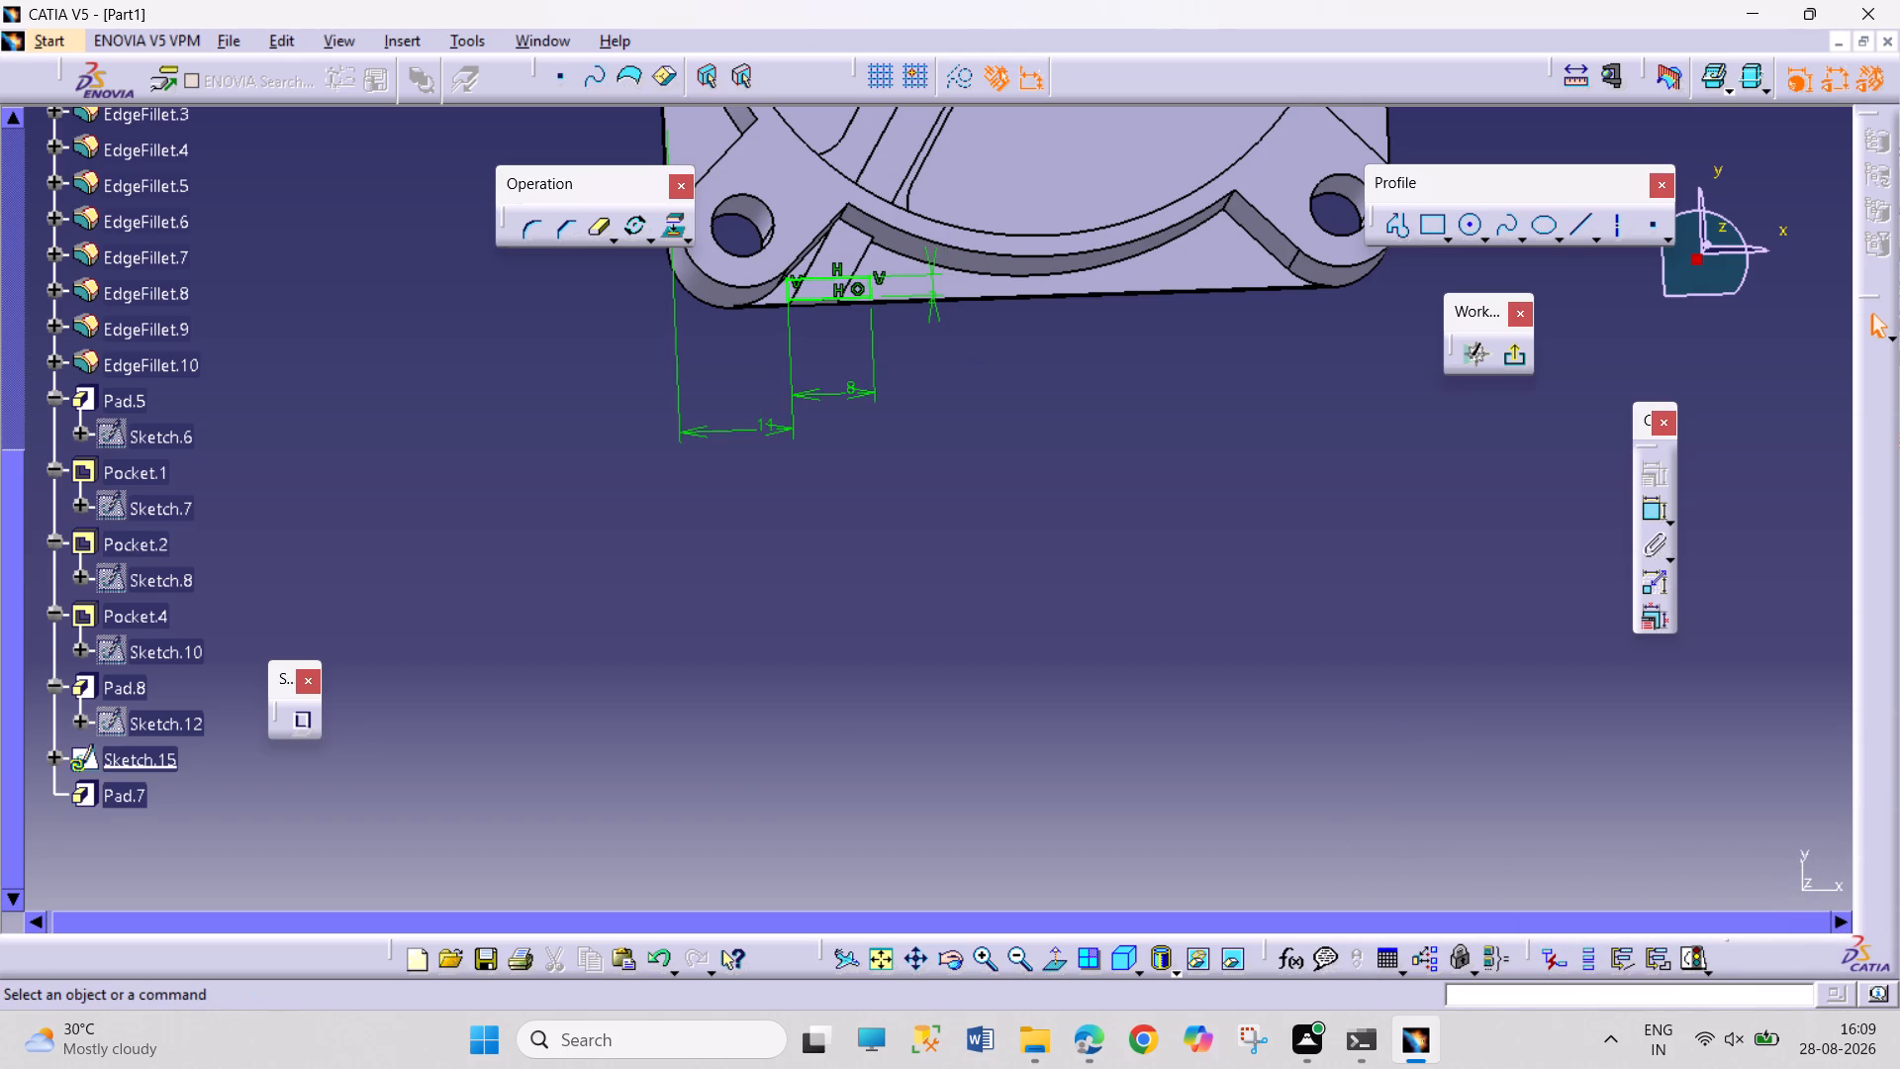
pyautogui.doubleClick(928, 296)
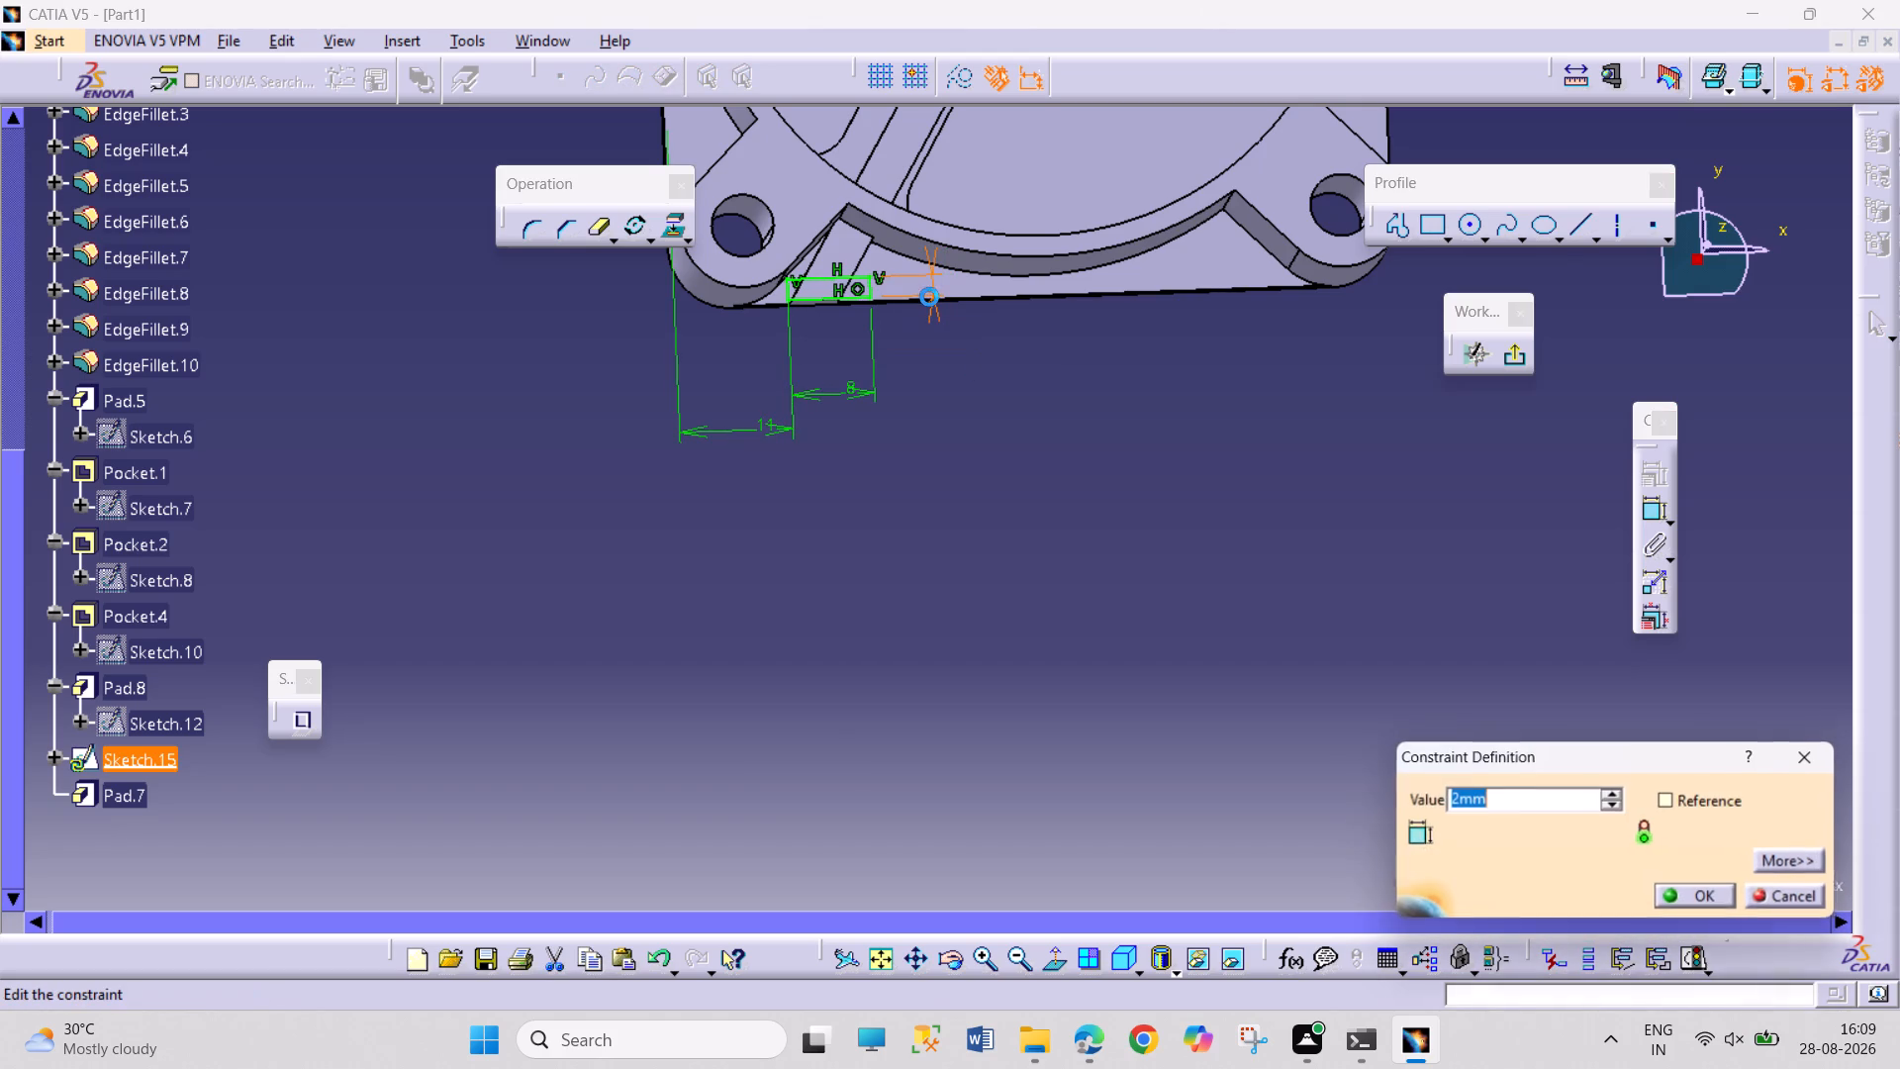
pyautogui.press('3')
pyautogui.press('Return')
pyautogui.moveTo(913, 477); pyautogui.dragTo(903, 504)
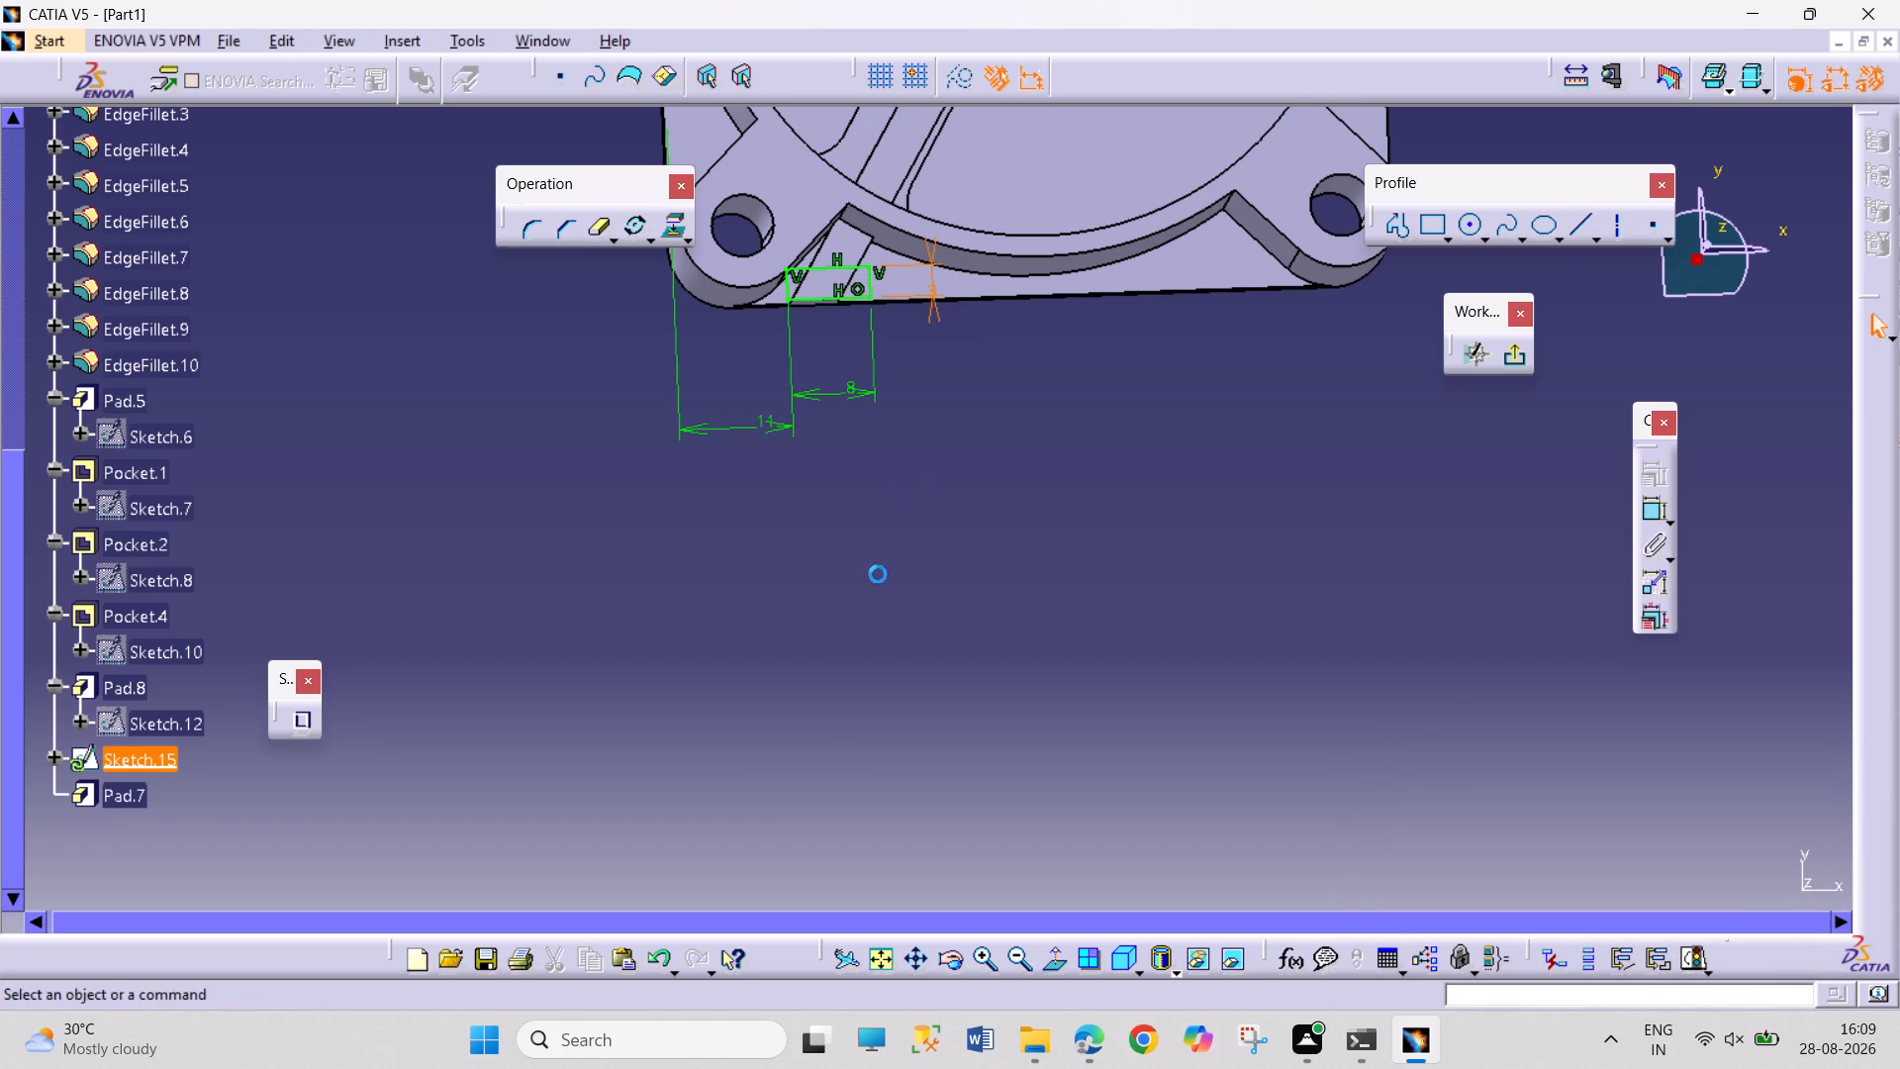
# Set the notch rectangle's height to 2 mm after inspecting its fit at the rib's end up close.
pyautogui.keyDown('ctrl'); pyautogui.moveTo(942, 686); pyautogui.dragTo(953, 460, button='middle'); pyautogui.keyUp('ctrl')
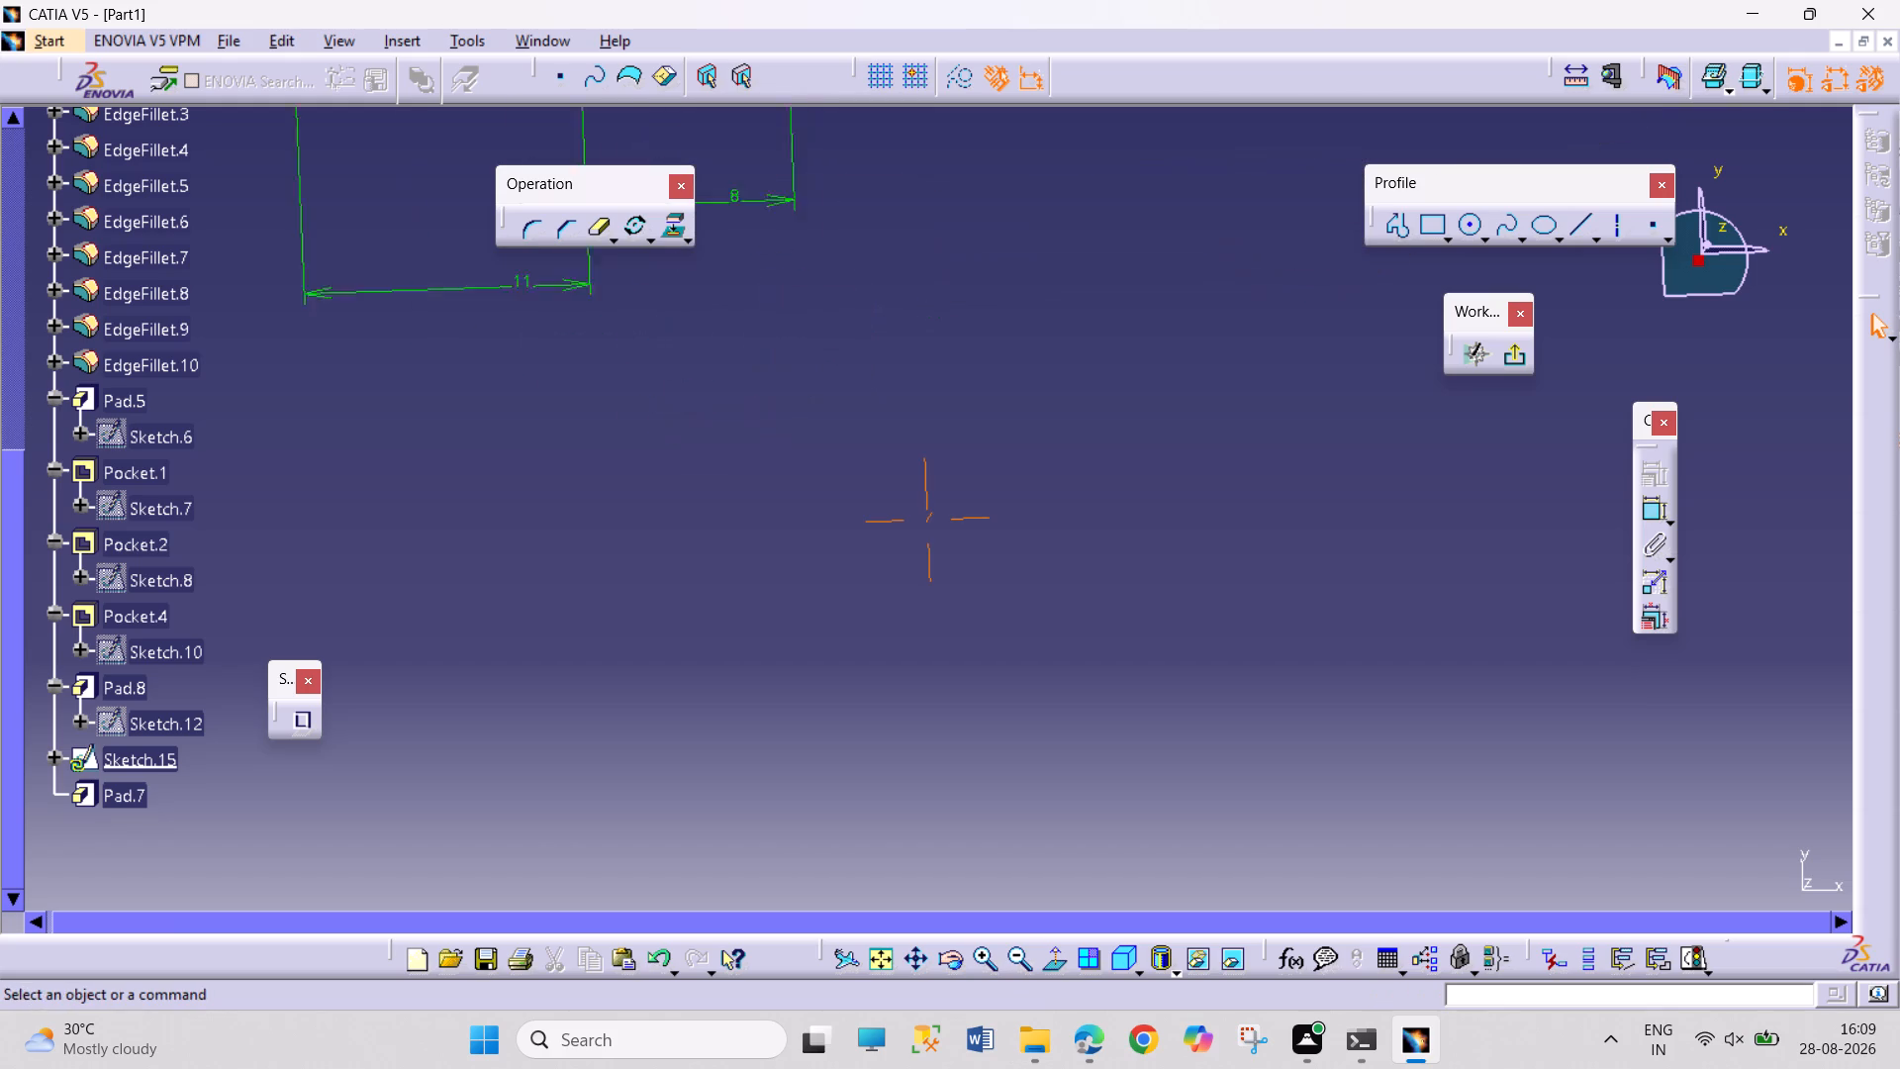
pyautogui.keyDown('ctrl'); pyautogui.moveTo(953, 460); pyautogui.dragTo(966, 340, button='middle'); pyautogui.keyUp('ctrl')
pyautogui.moveTo(967, 363); pyautogui.dragTo(1150, 979, button='middle')
pyautogui.moveTo(832, 524); pyautogui.dragTo(1168, 931, button='middle')
pyautogui.moveTo(877, 447); pyautogui.dragTo(1248, 914, button='middle')
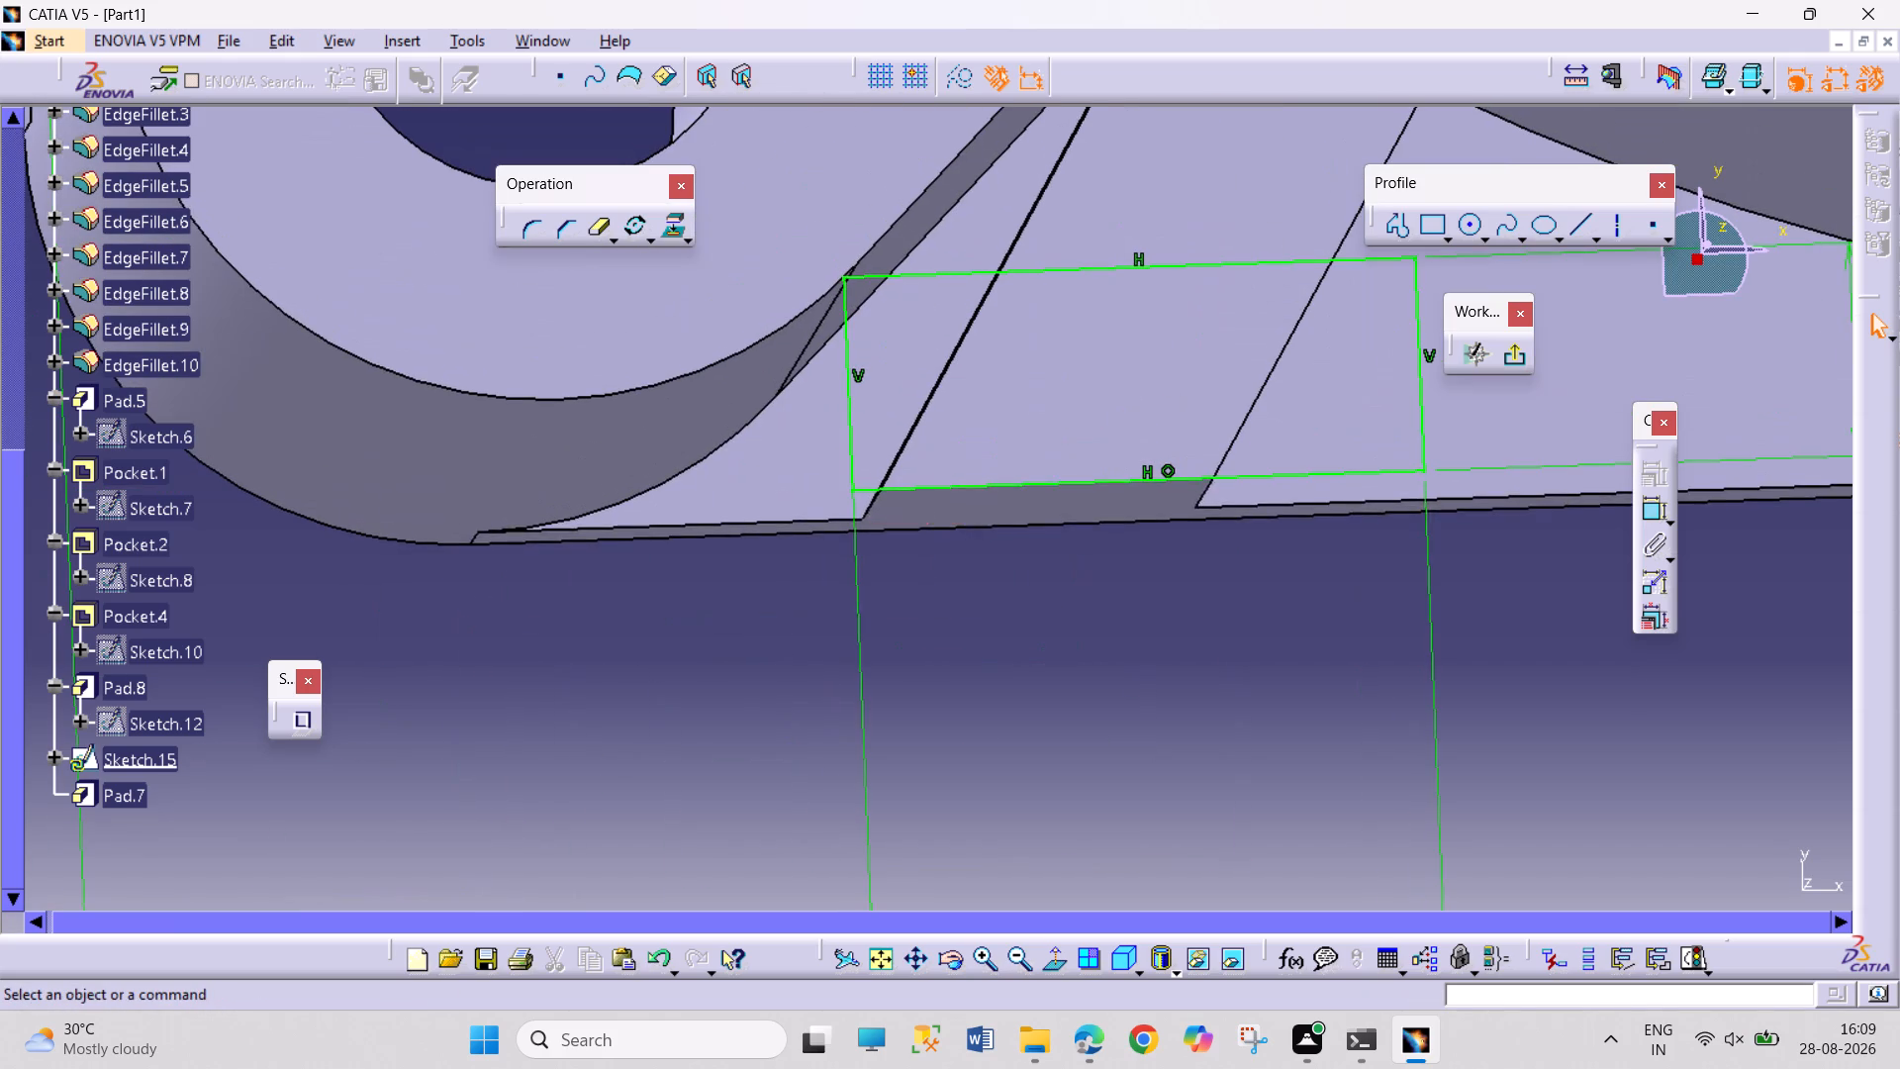
pyautogui.moveTo(1221, 654); pyautogui.dragTo(1161, 655, button='middle')
pyautogui.moveTo(1218, 654); pyautogui.dragTo(1161, 655, button='right')
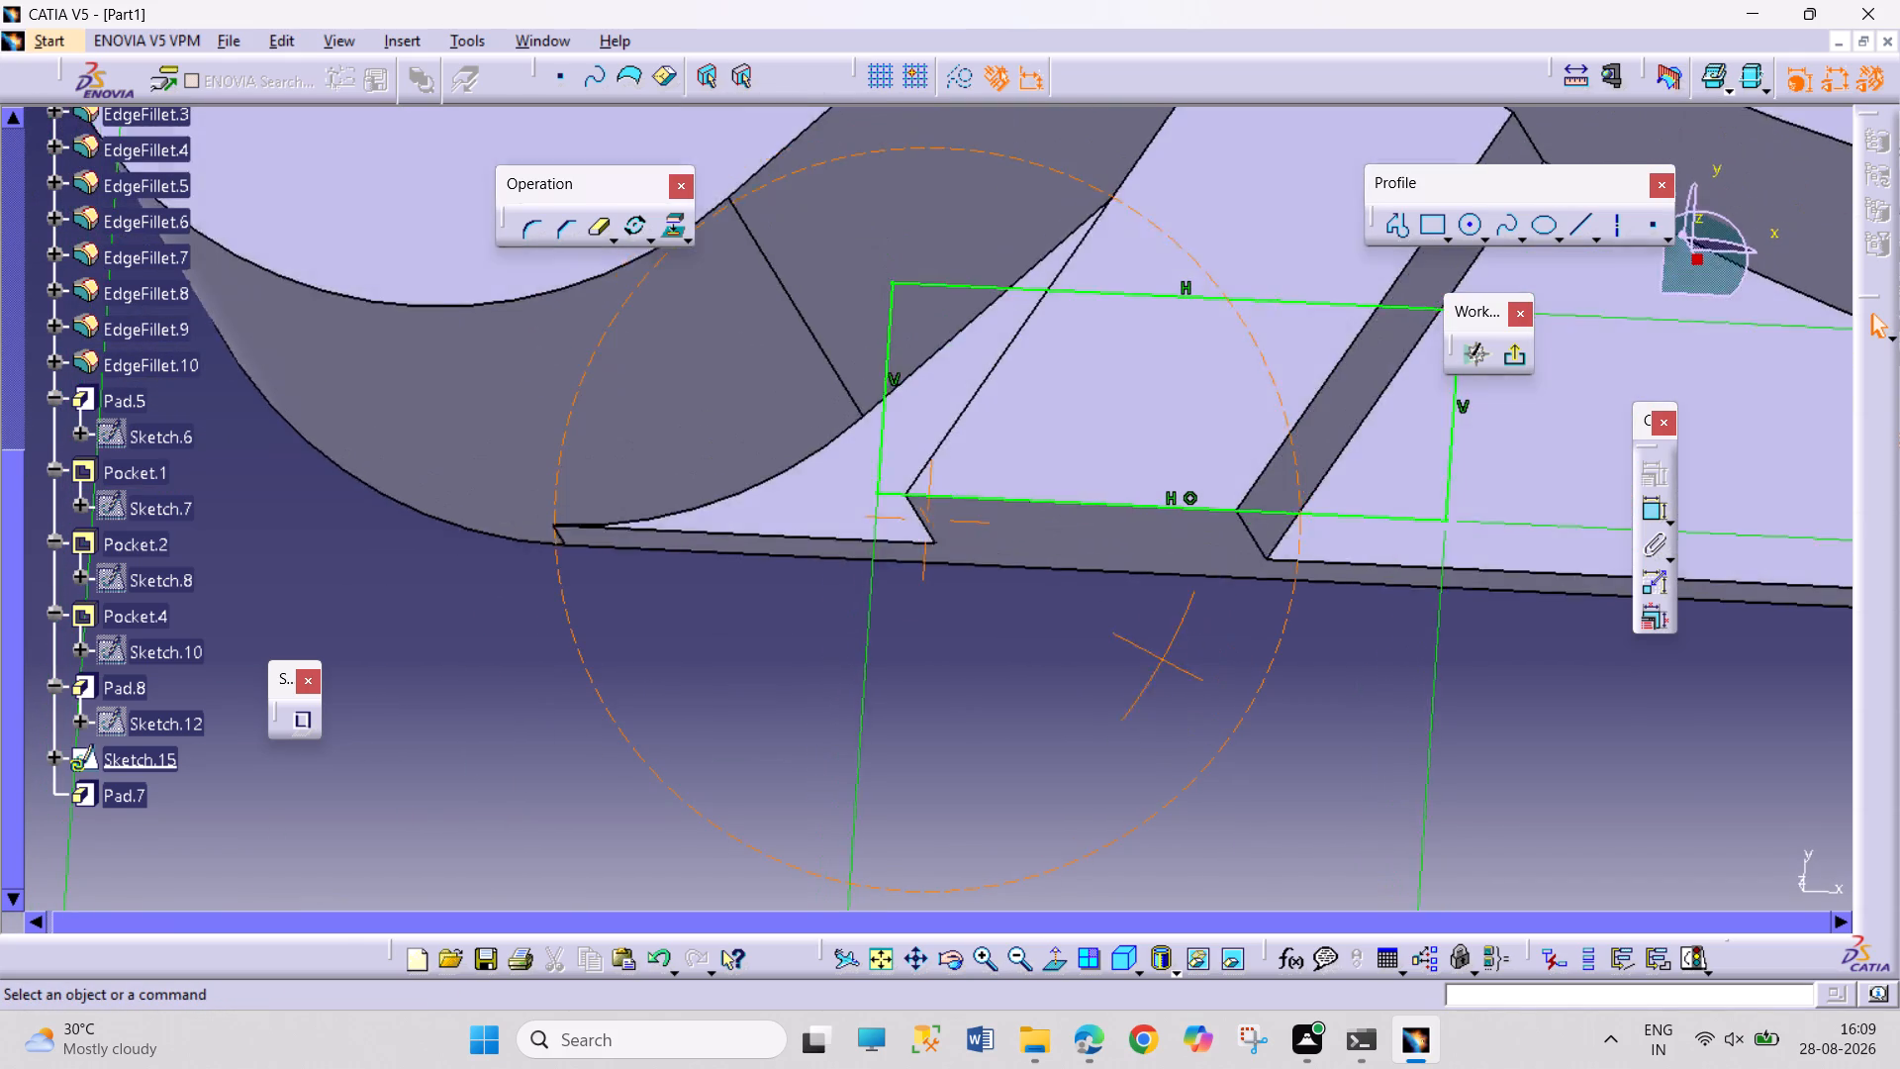
pyautogui.moveTo(1161, 655); pyautogui.dragTo(1153, 641, button='middle')
pyautogui.moveTo(1161, 655); pyautogui.dragTo(1266, 511, button='right')
pyautogui.moveTo(1090, 692); pyautogui.dragTo(1243, 528, button='middle')
pyautogui.moveTo(1113, 686); pyautogui.dragTo(1208, 490, button='right')
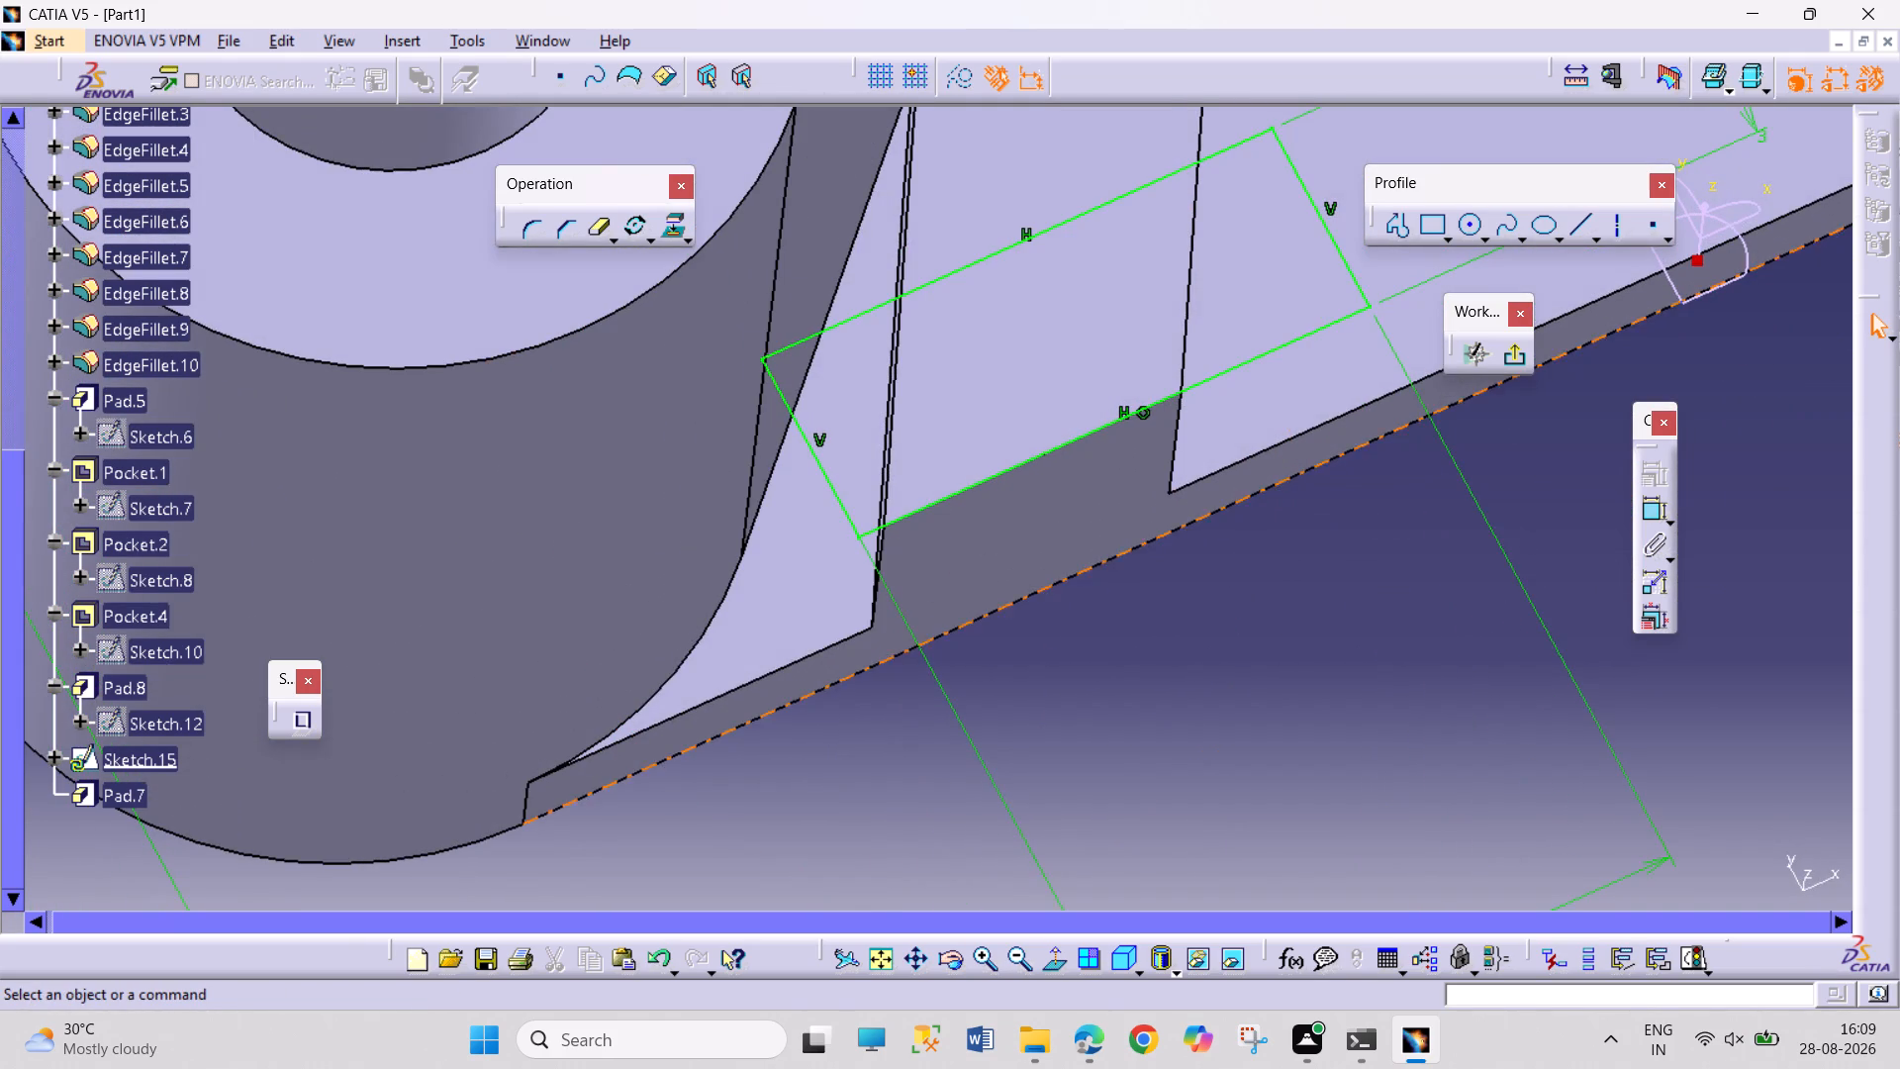
pyautogui.moveTo(1208, 490); pyautogui.dragTo(1194, 474, button='right')
pyautogui.keyDown('ctrl'); pyautogui.moveTo(1225, 534); pyautogui.dragTo(1206, 632, button='middle'); pyautogui.keyUp('ctrl')
pyautogui.keyDown('ctrl'); pyautogui.moveTo(1245, 592); pyautogui.dragTo(1245, 598, button='middle'); pyautogui.keyUp('ctrl')
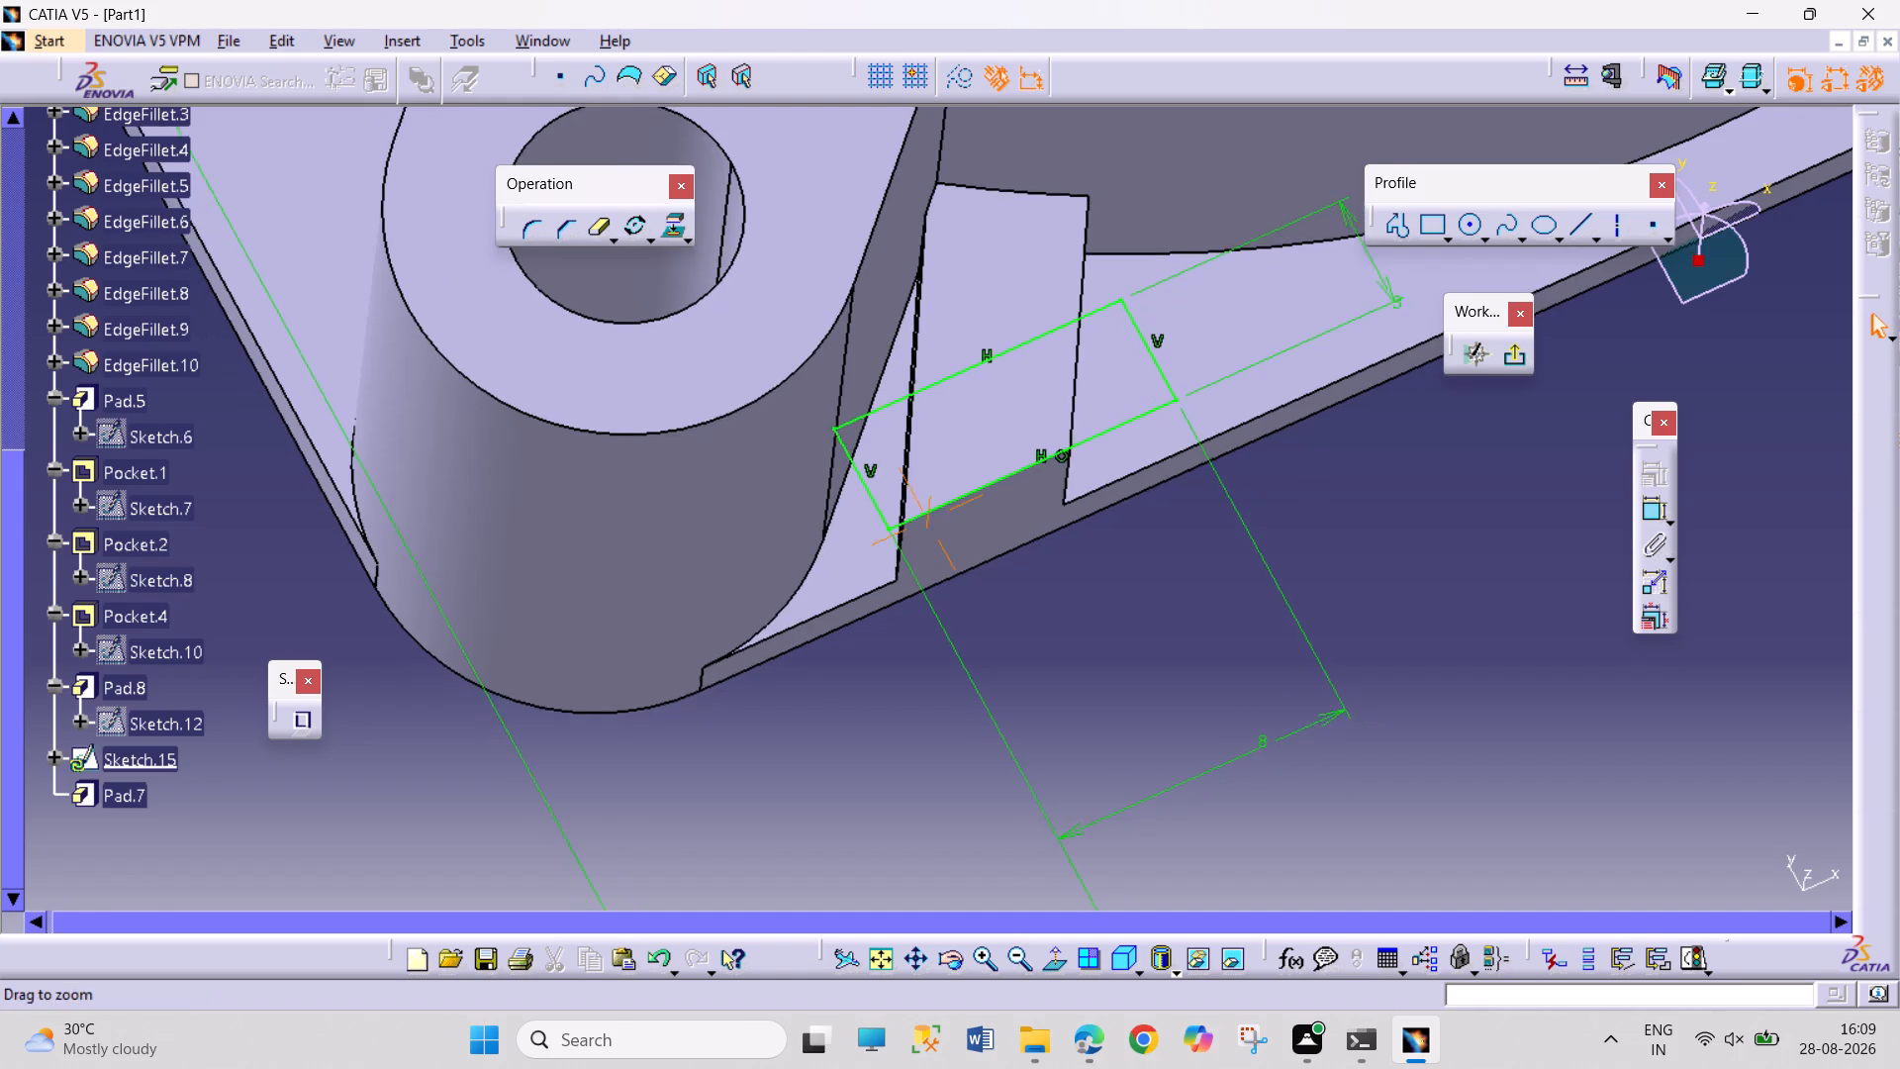
pyautogui.keyDown('ctrl'); pyautogui.moveTo(1245, 598); pyautogui.dragTo(1242, 631, button='middle'); pyautogui.keyUp('ctrl')
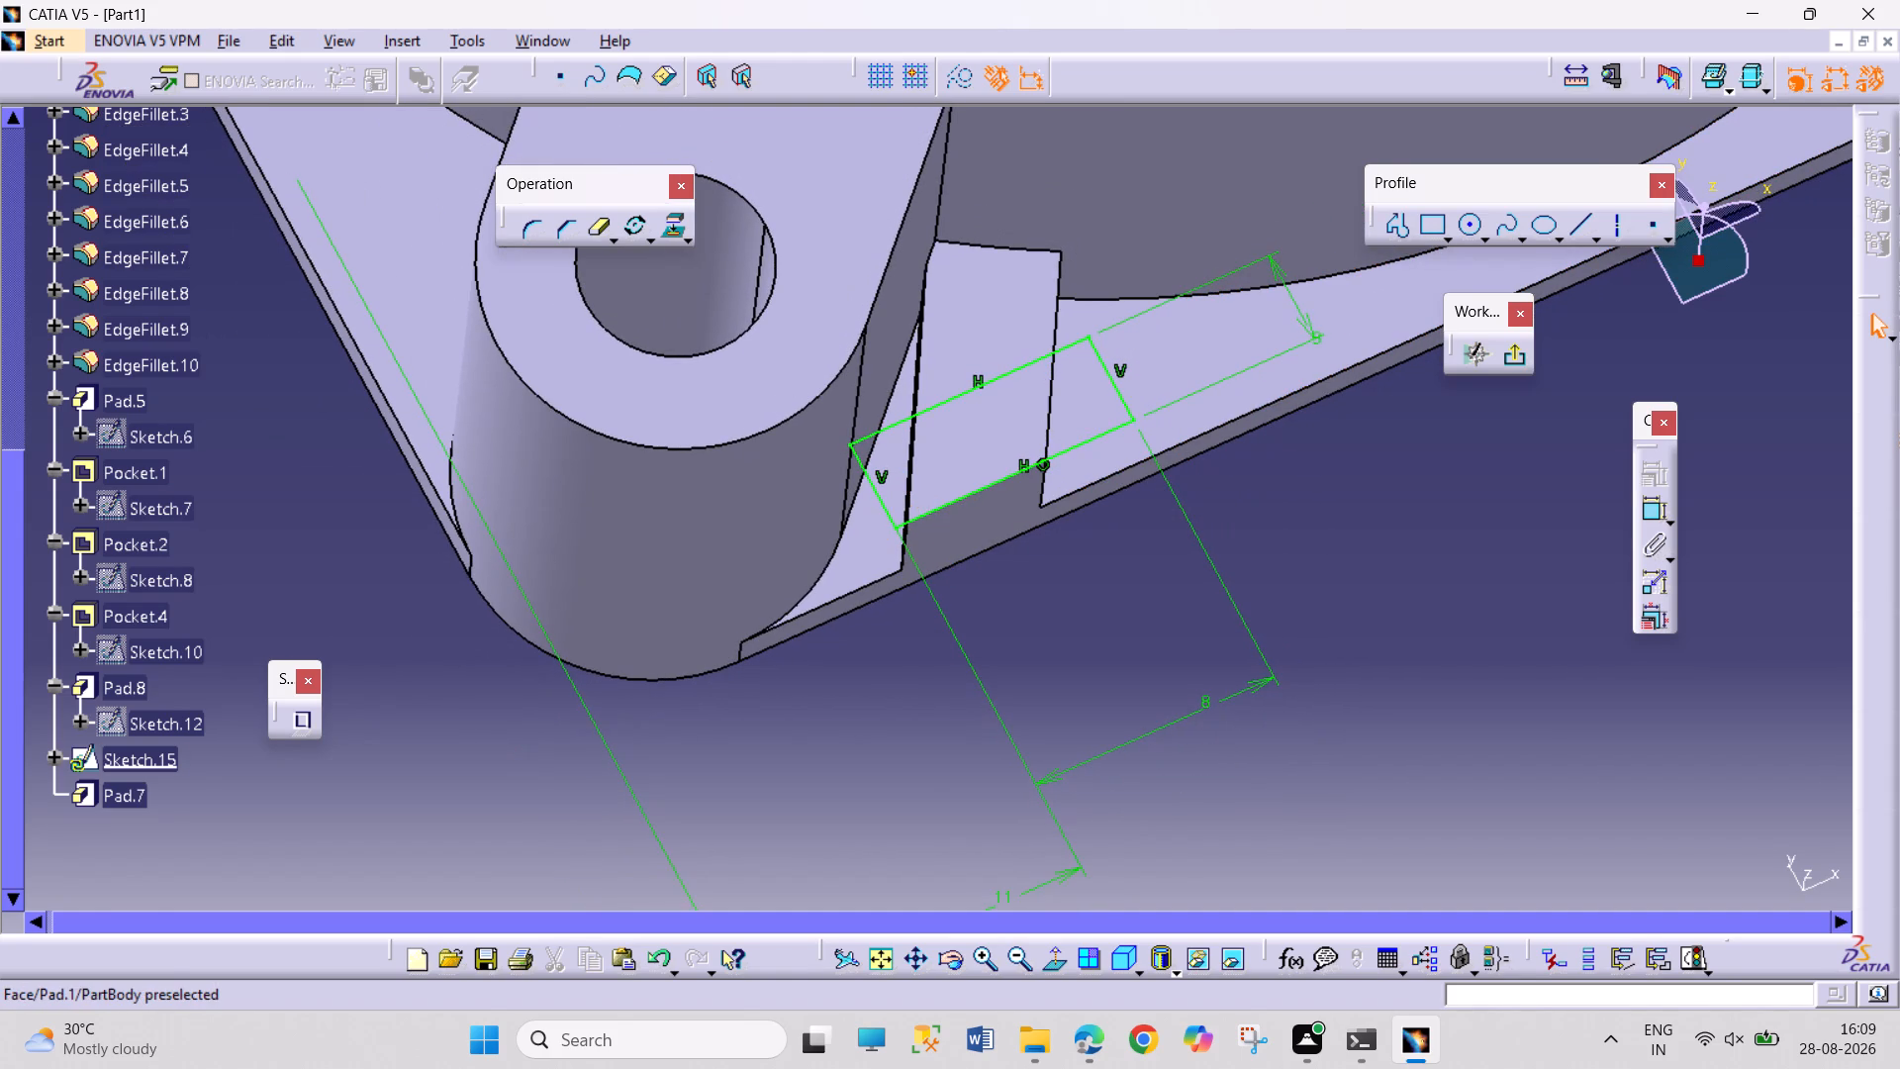
pyautogui.doubleClick(1312, 335)
pyautogui.press('2')
pyautogui.press('Return')
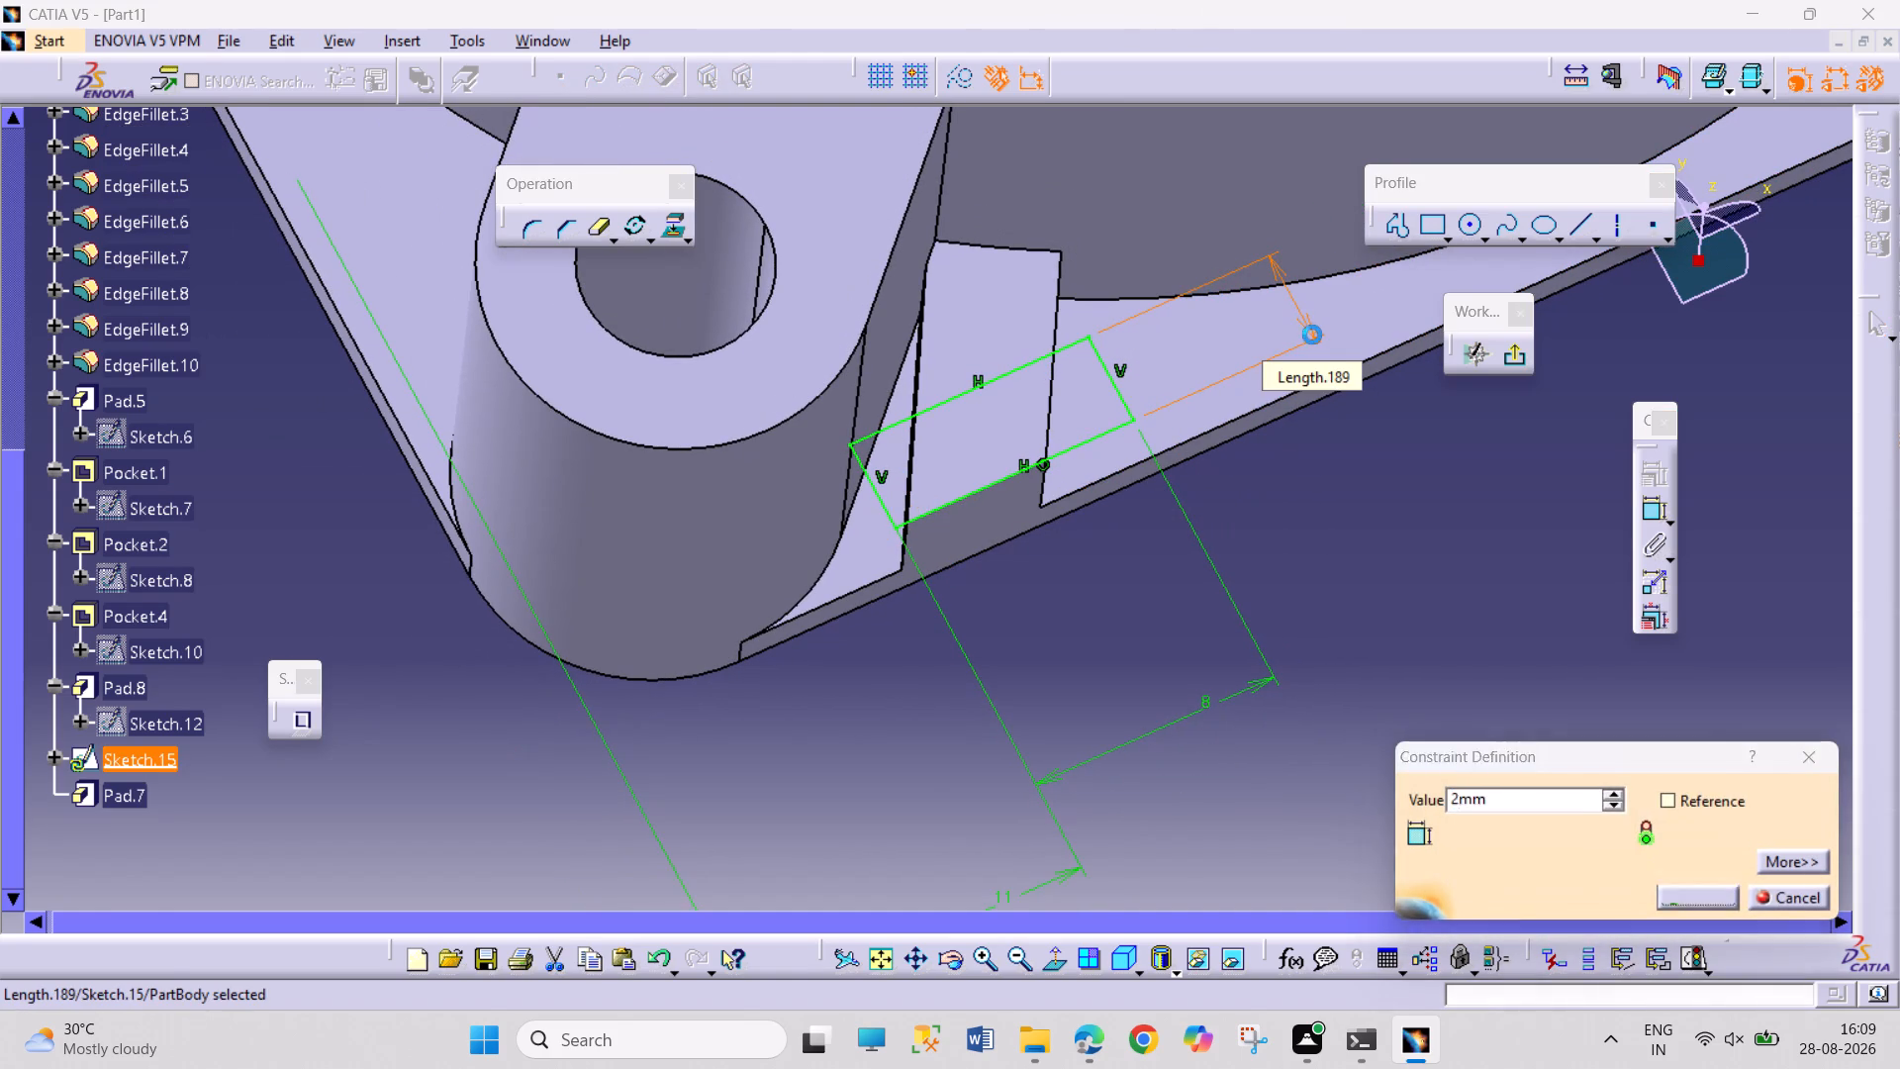
# Exit the sketch and cut the notch rectangle as a pocket with a depth of 9 mm.
pyautogui.click(1507, 361)
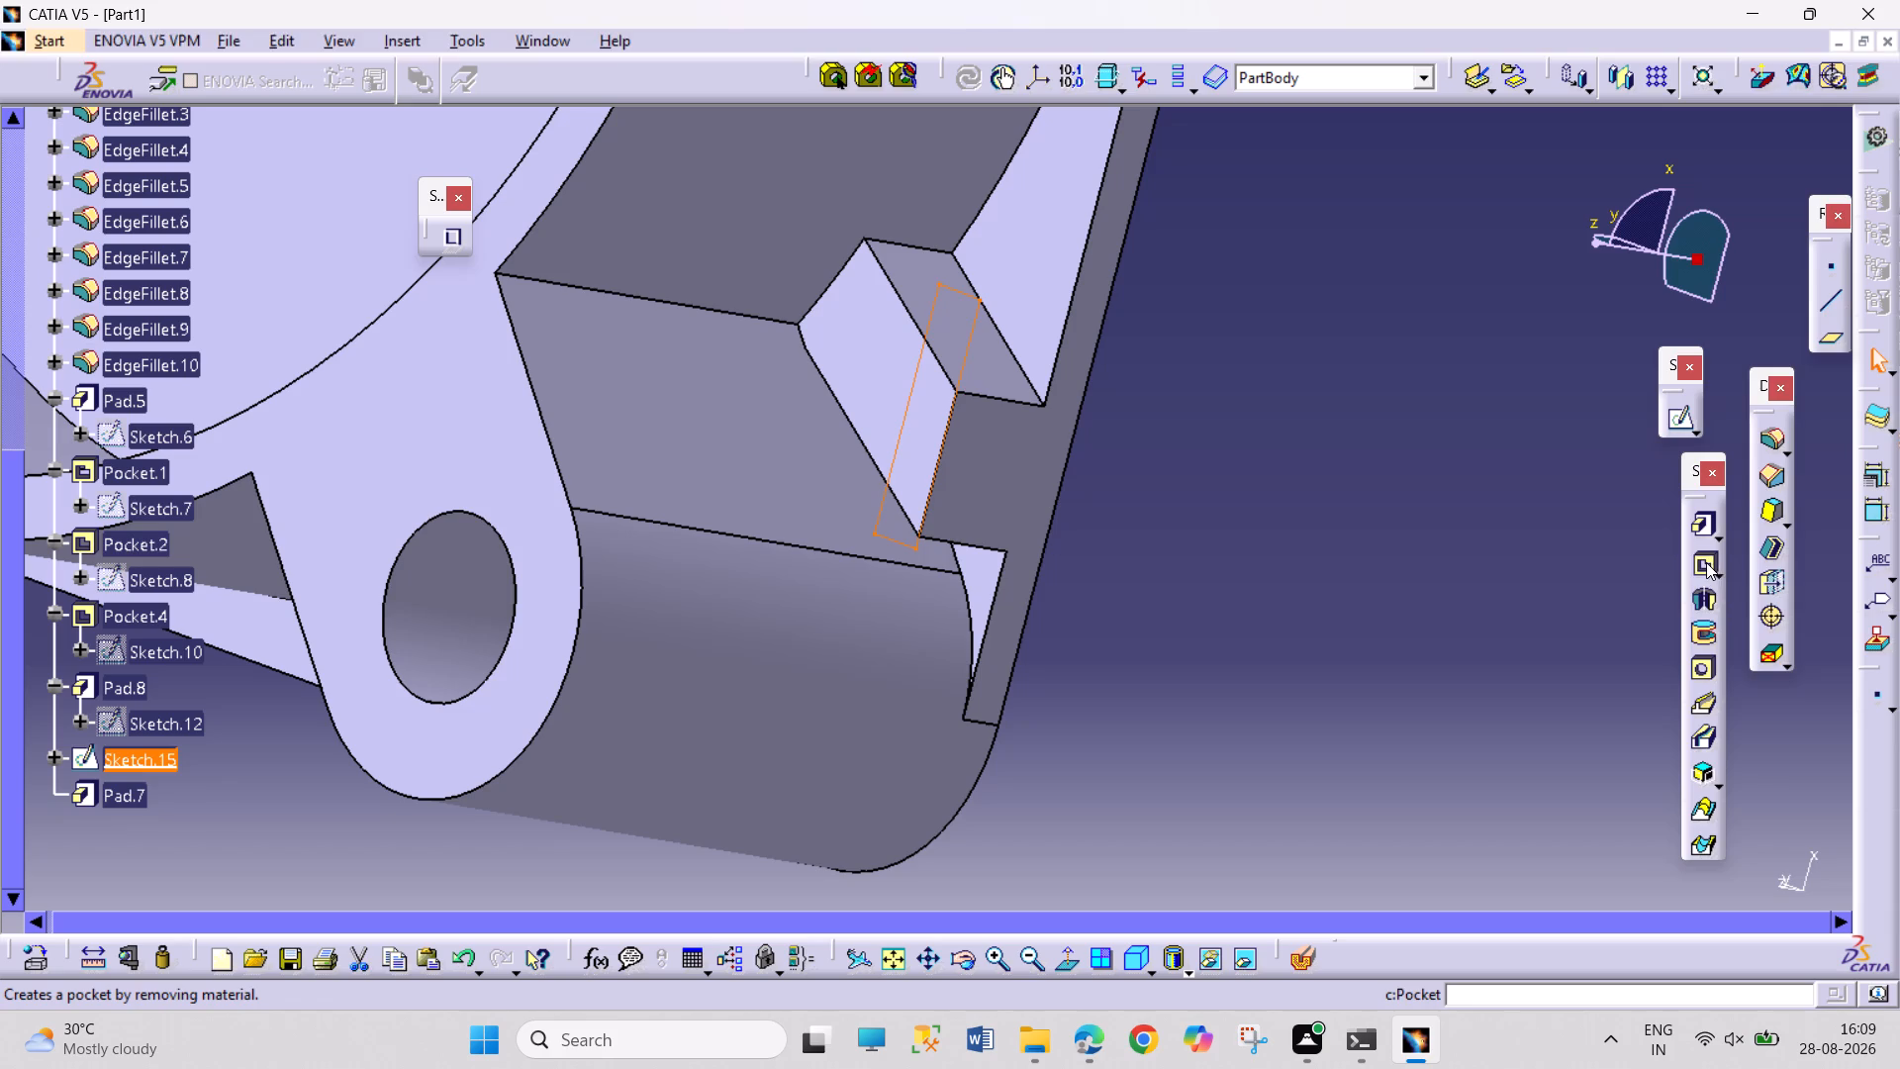
pyautogui.click(1706, 562)
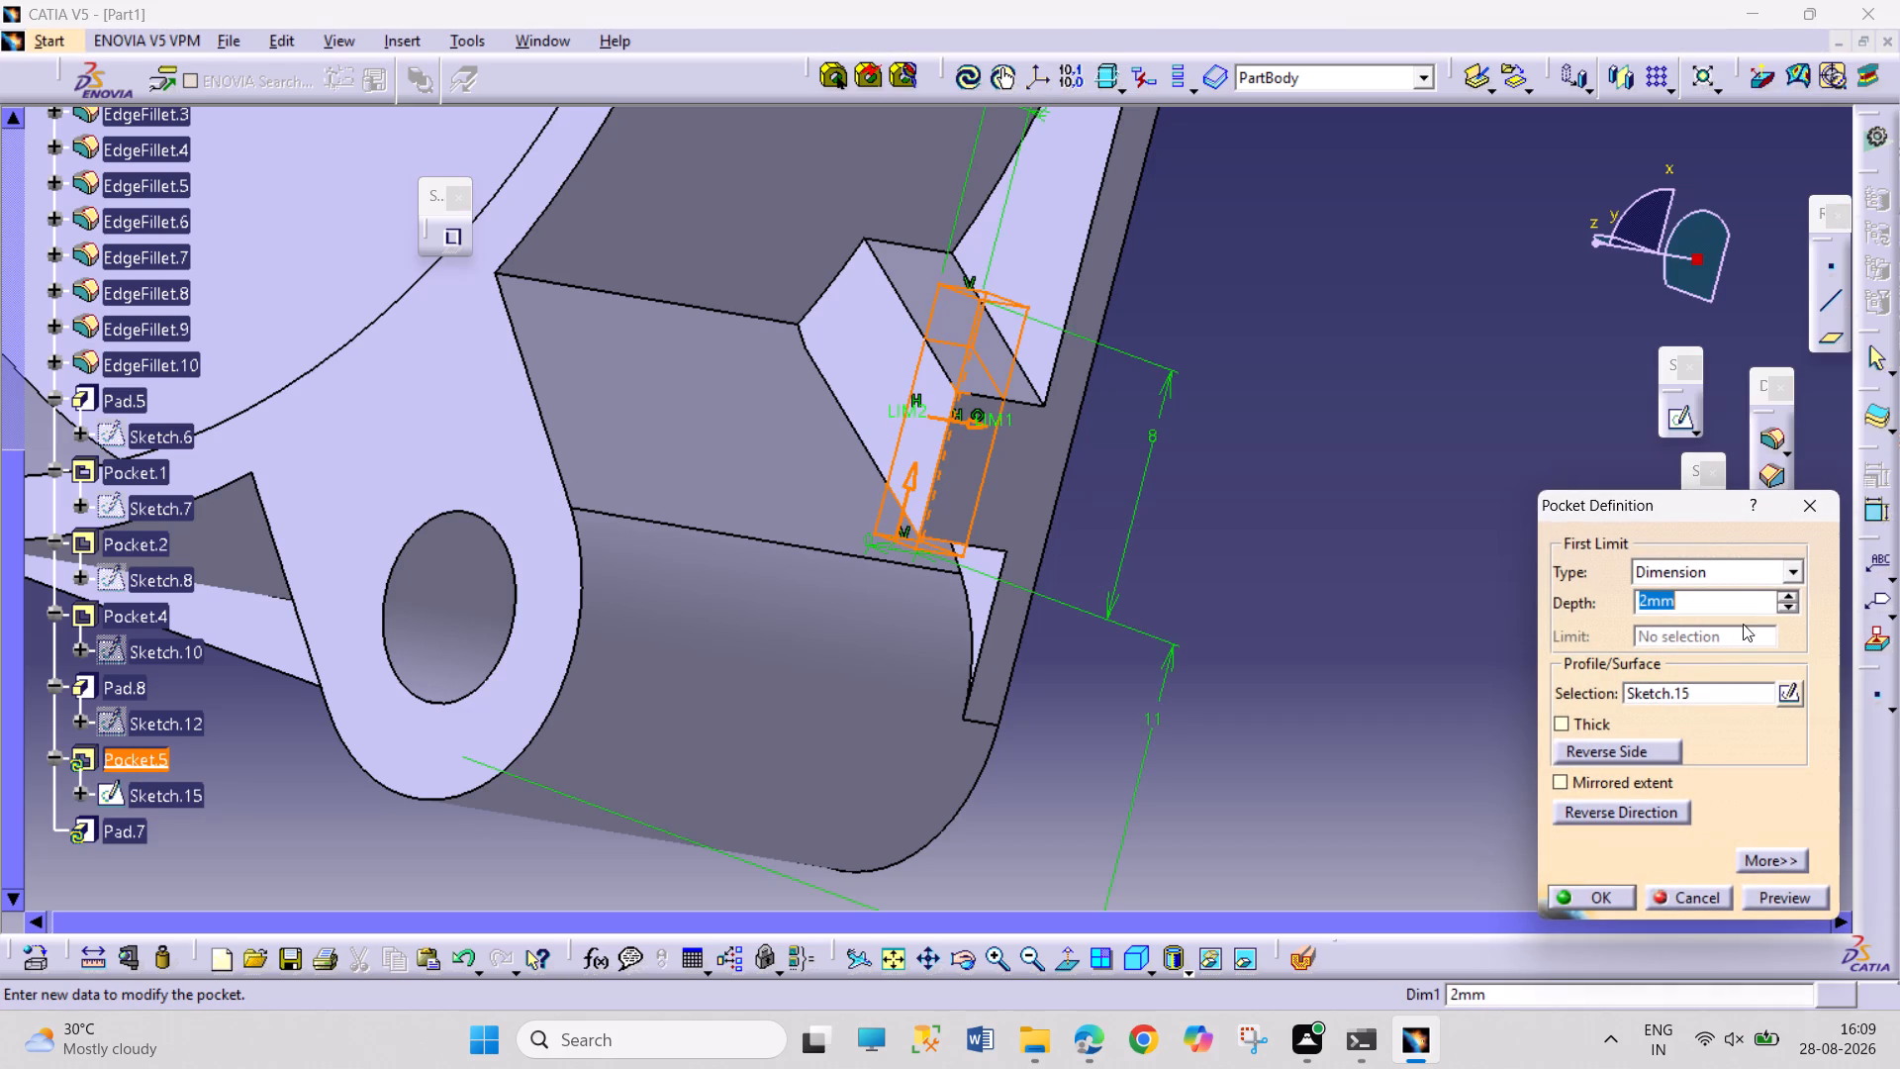
pyautogui.click(1791, 597)
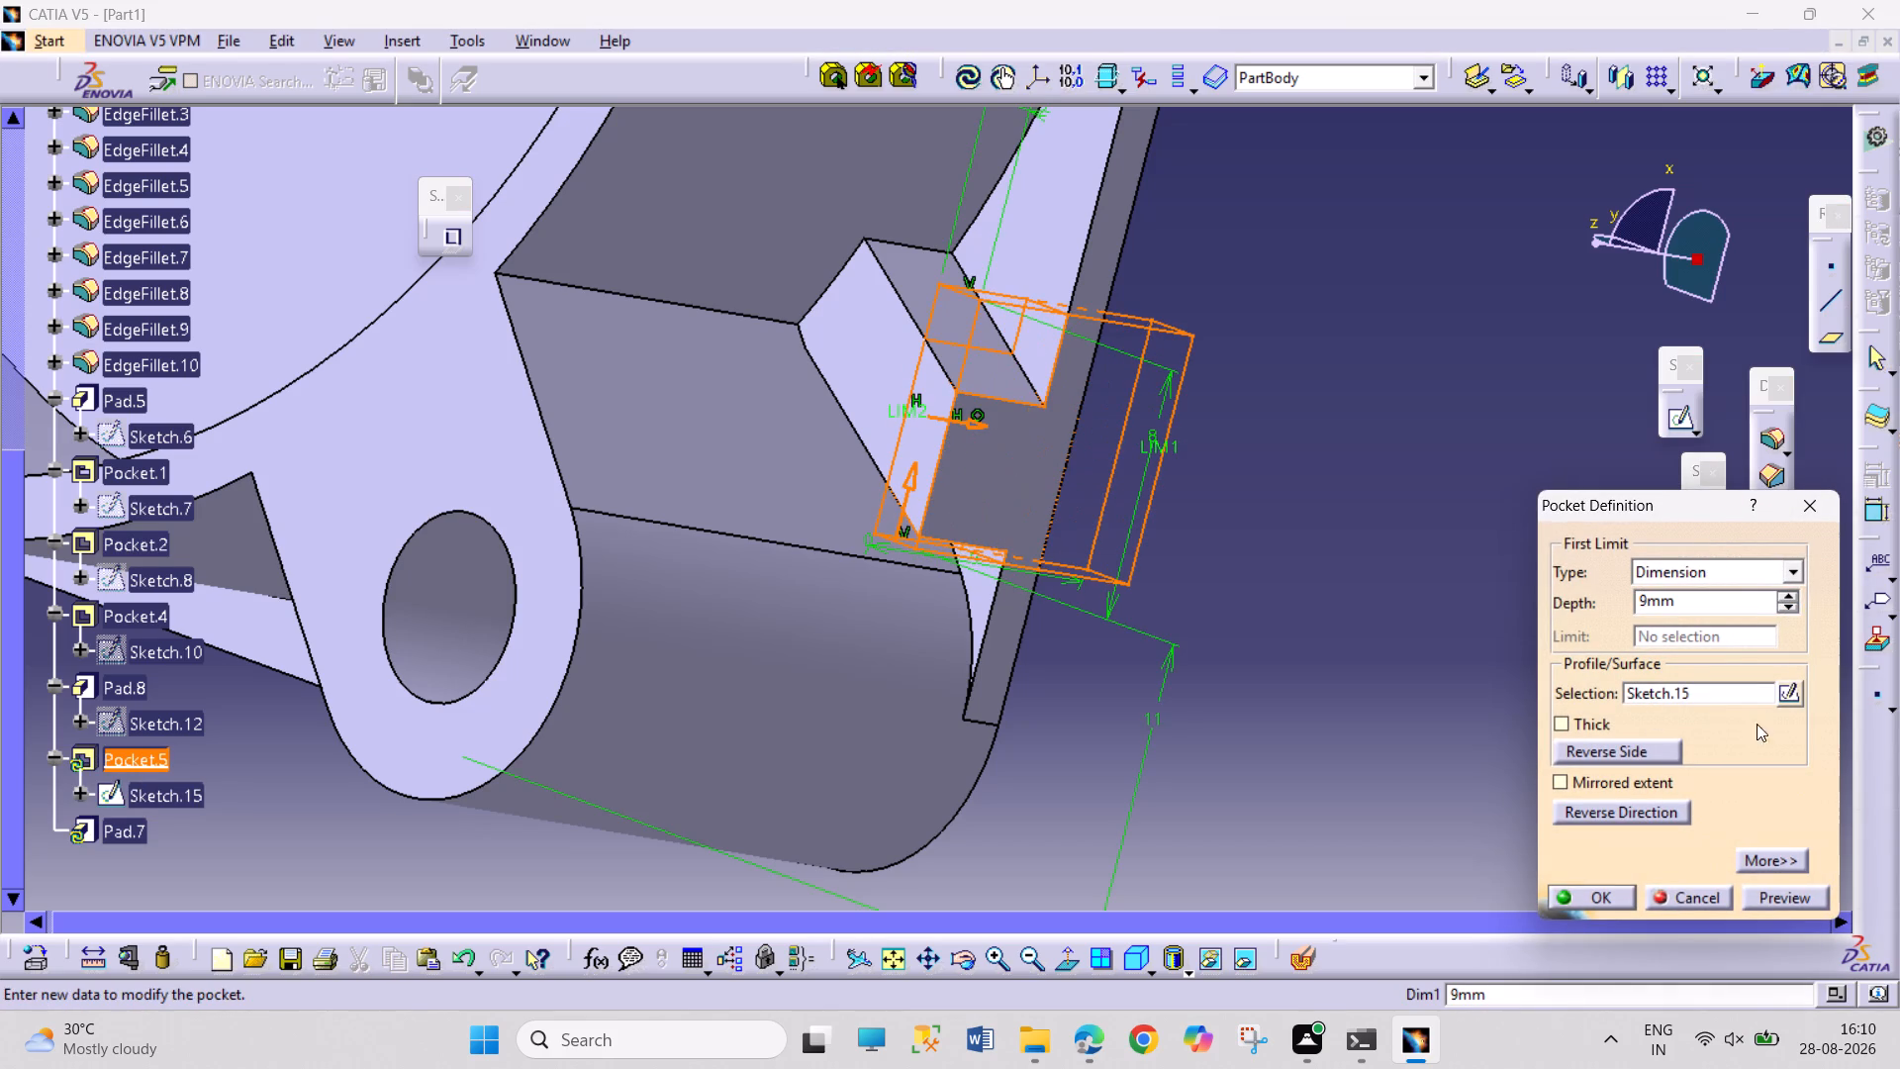
pyautogui.click(1567, 895)
pyautogui.click(1468, 815)
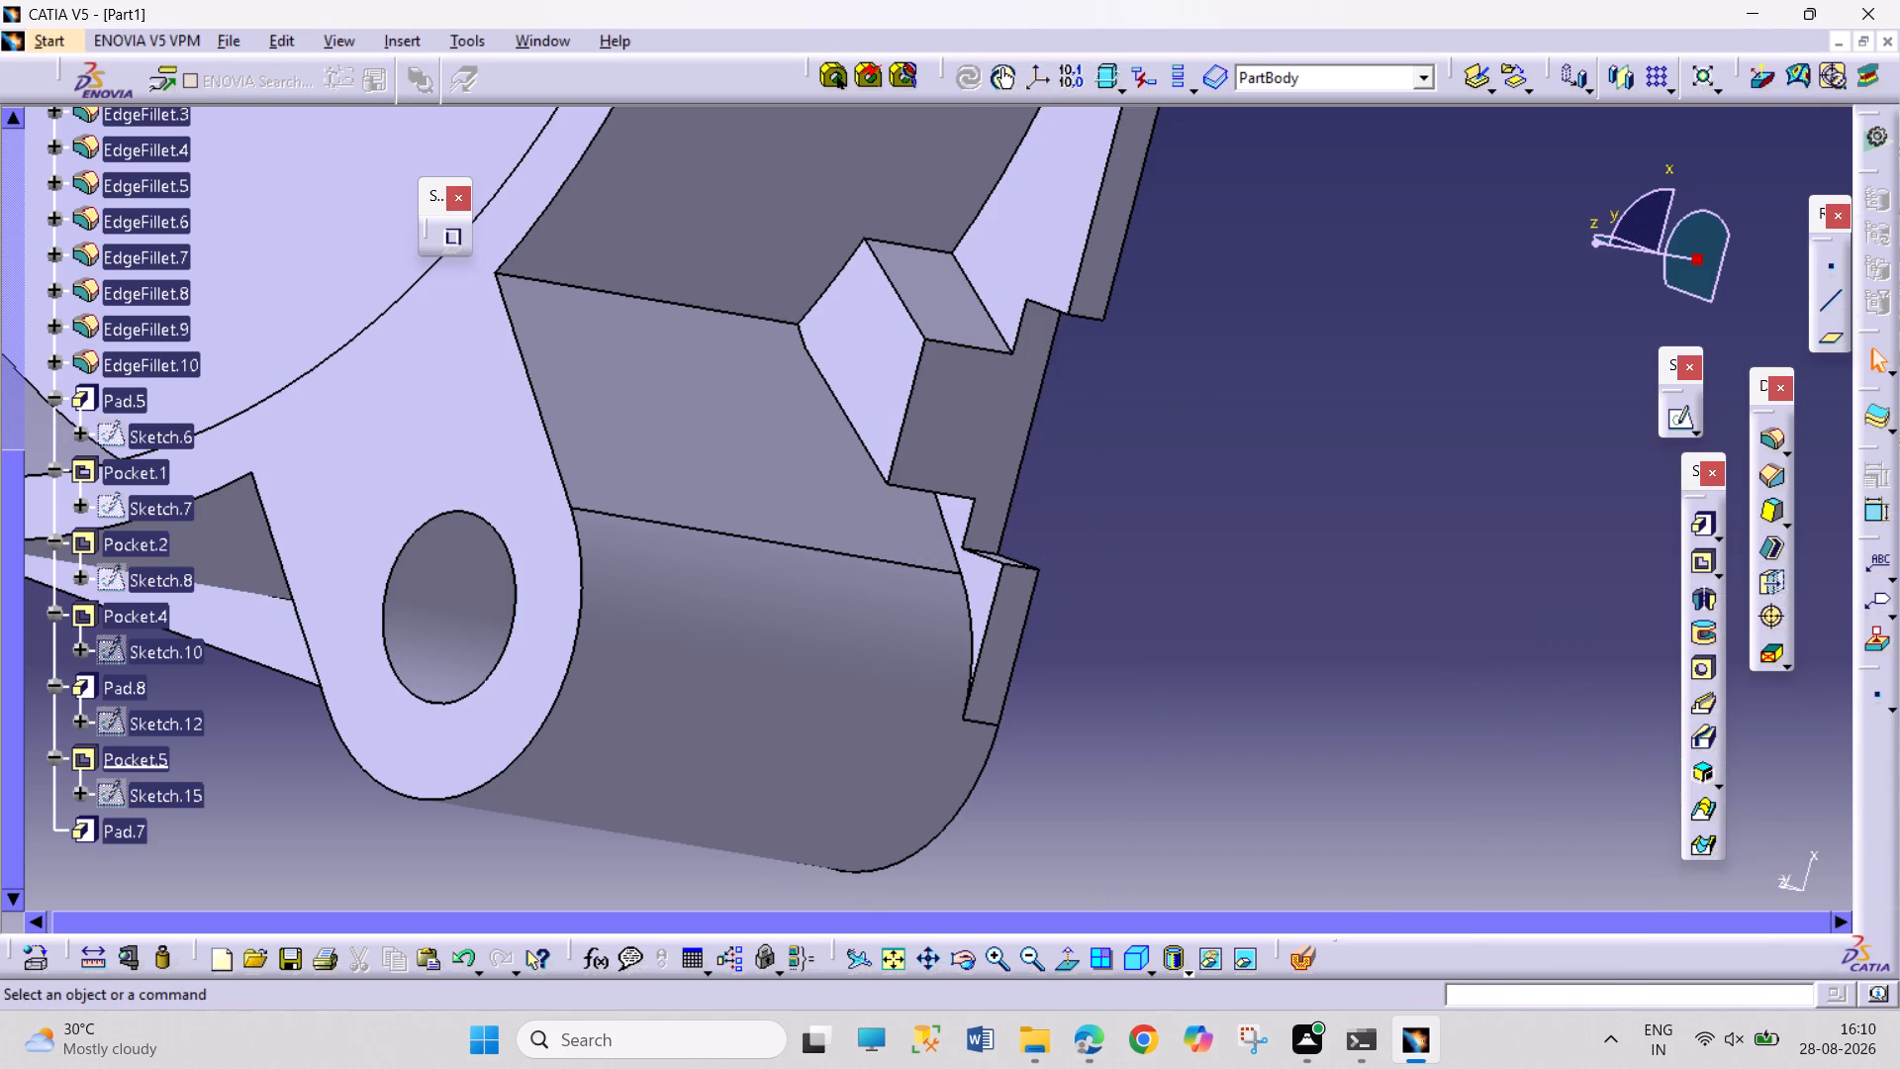
# View the whole housing isometrically and compare it with the PDF drawing's front view, section B-B and detail D in Microsoft Edge.
pyautogui.click(1144, 956)
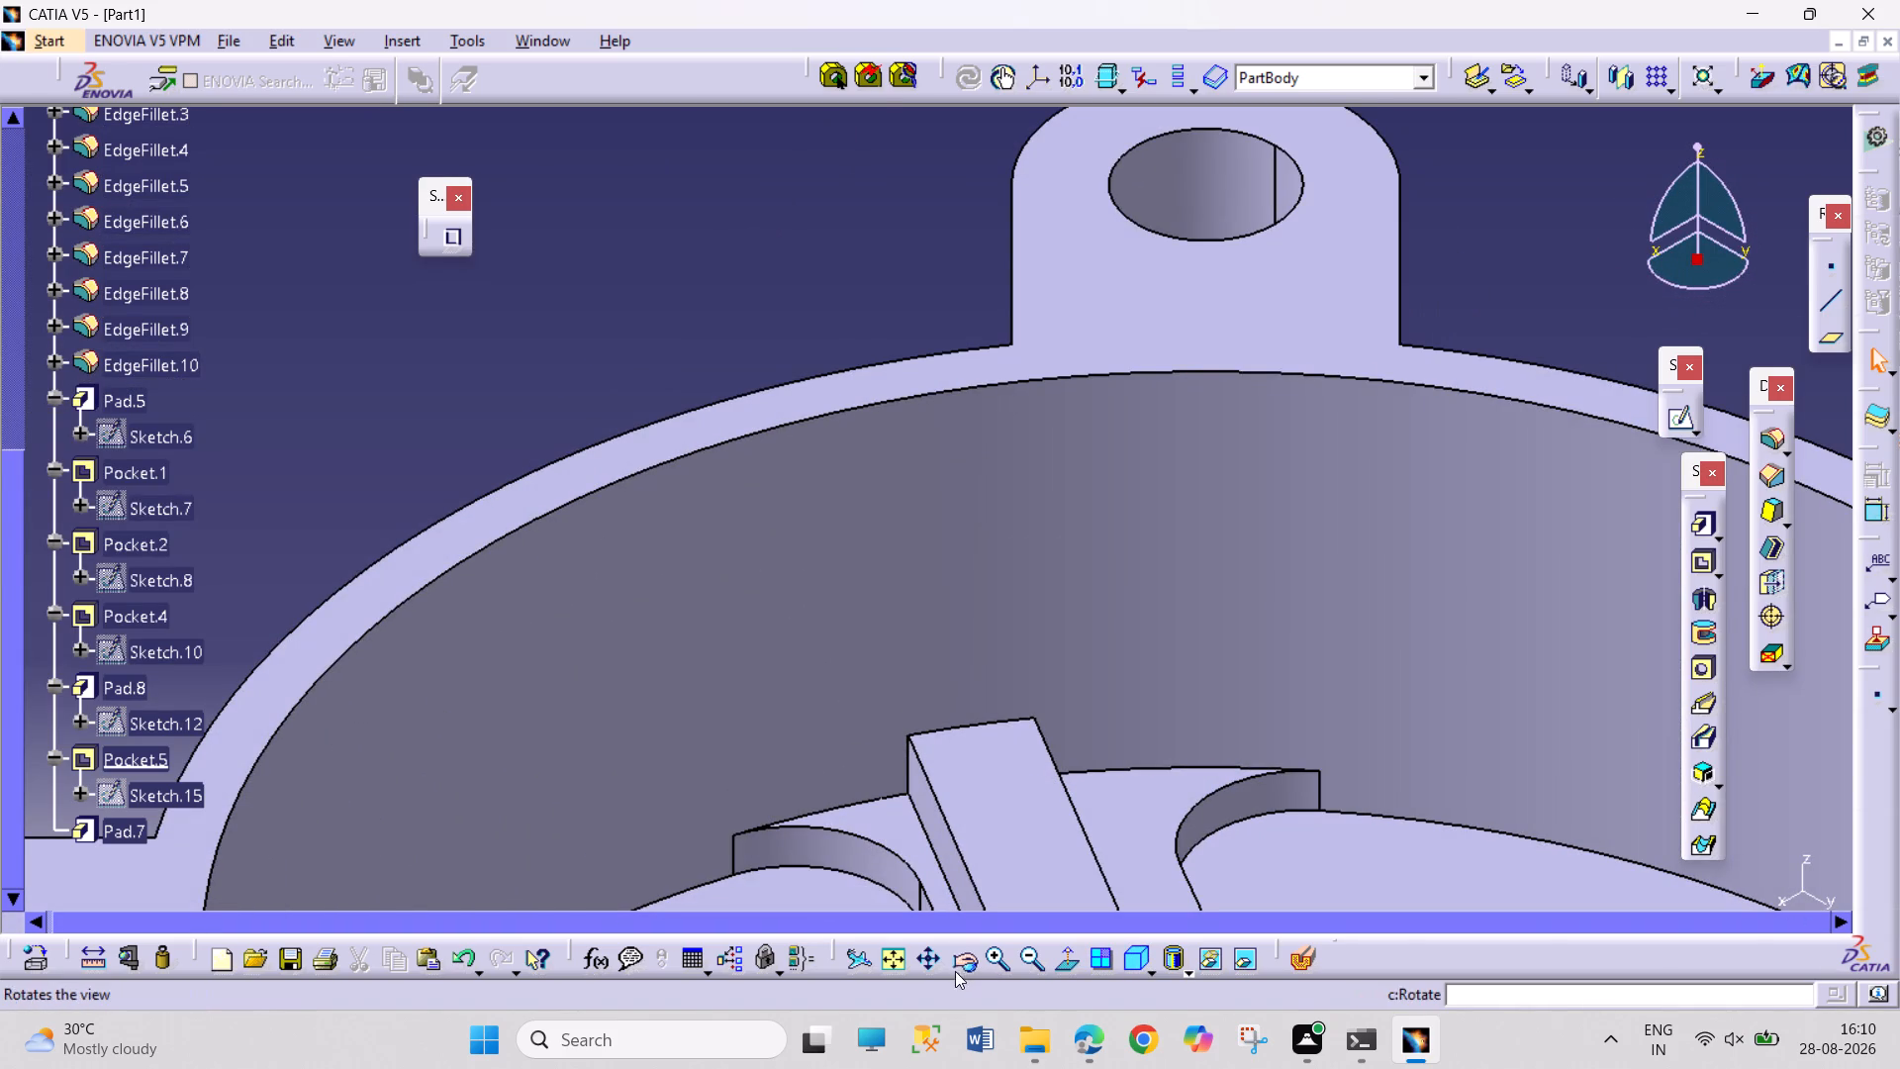
pyautogui.click(901, 963)
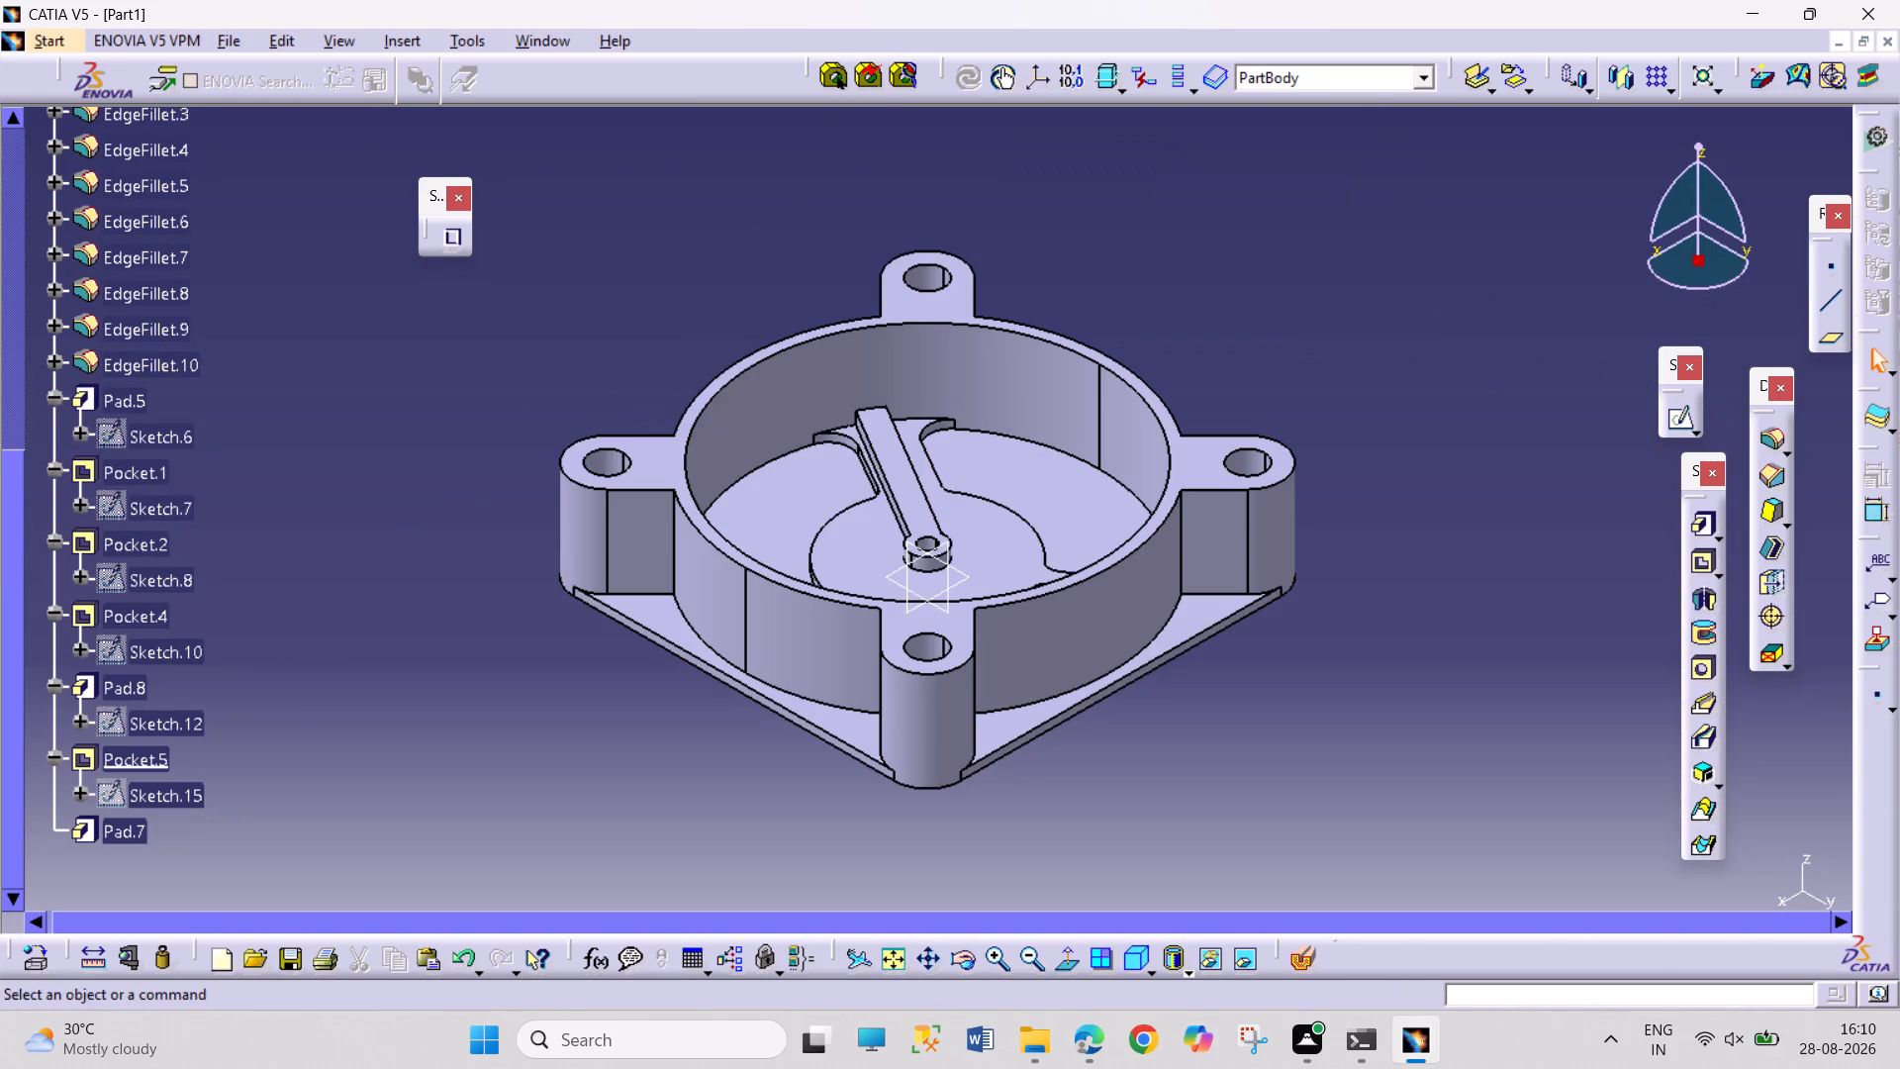
pyautogui.click(1109, 839)
pyautogui.click(1078, 1050)
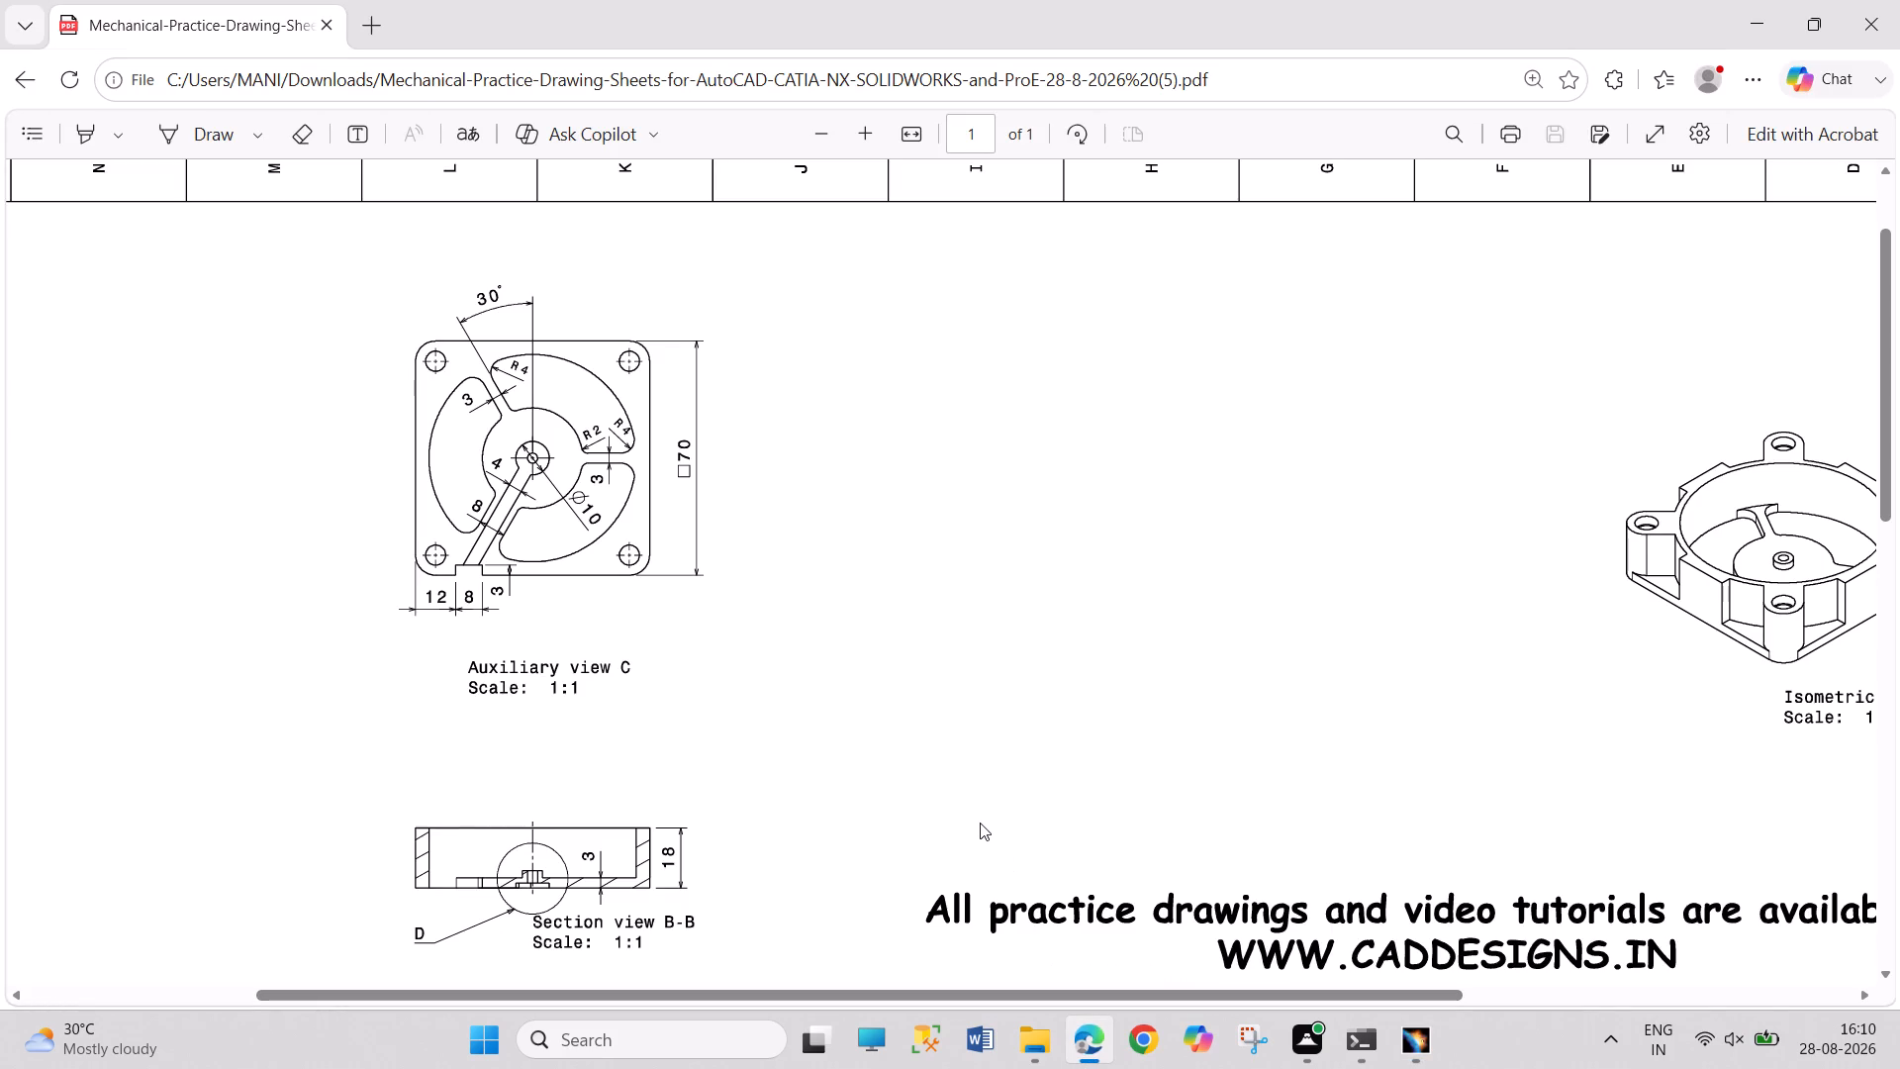
pyautogui.scroll(-4, 980, 823)
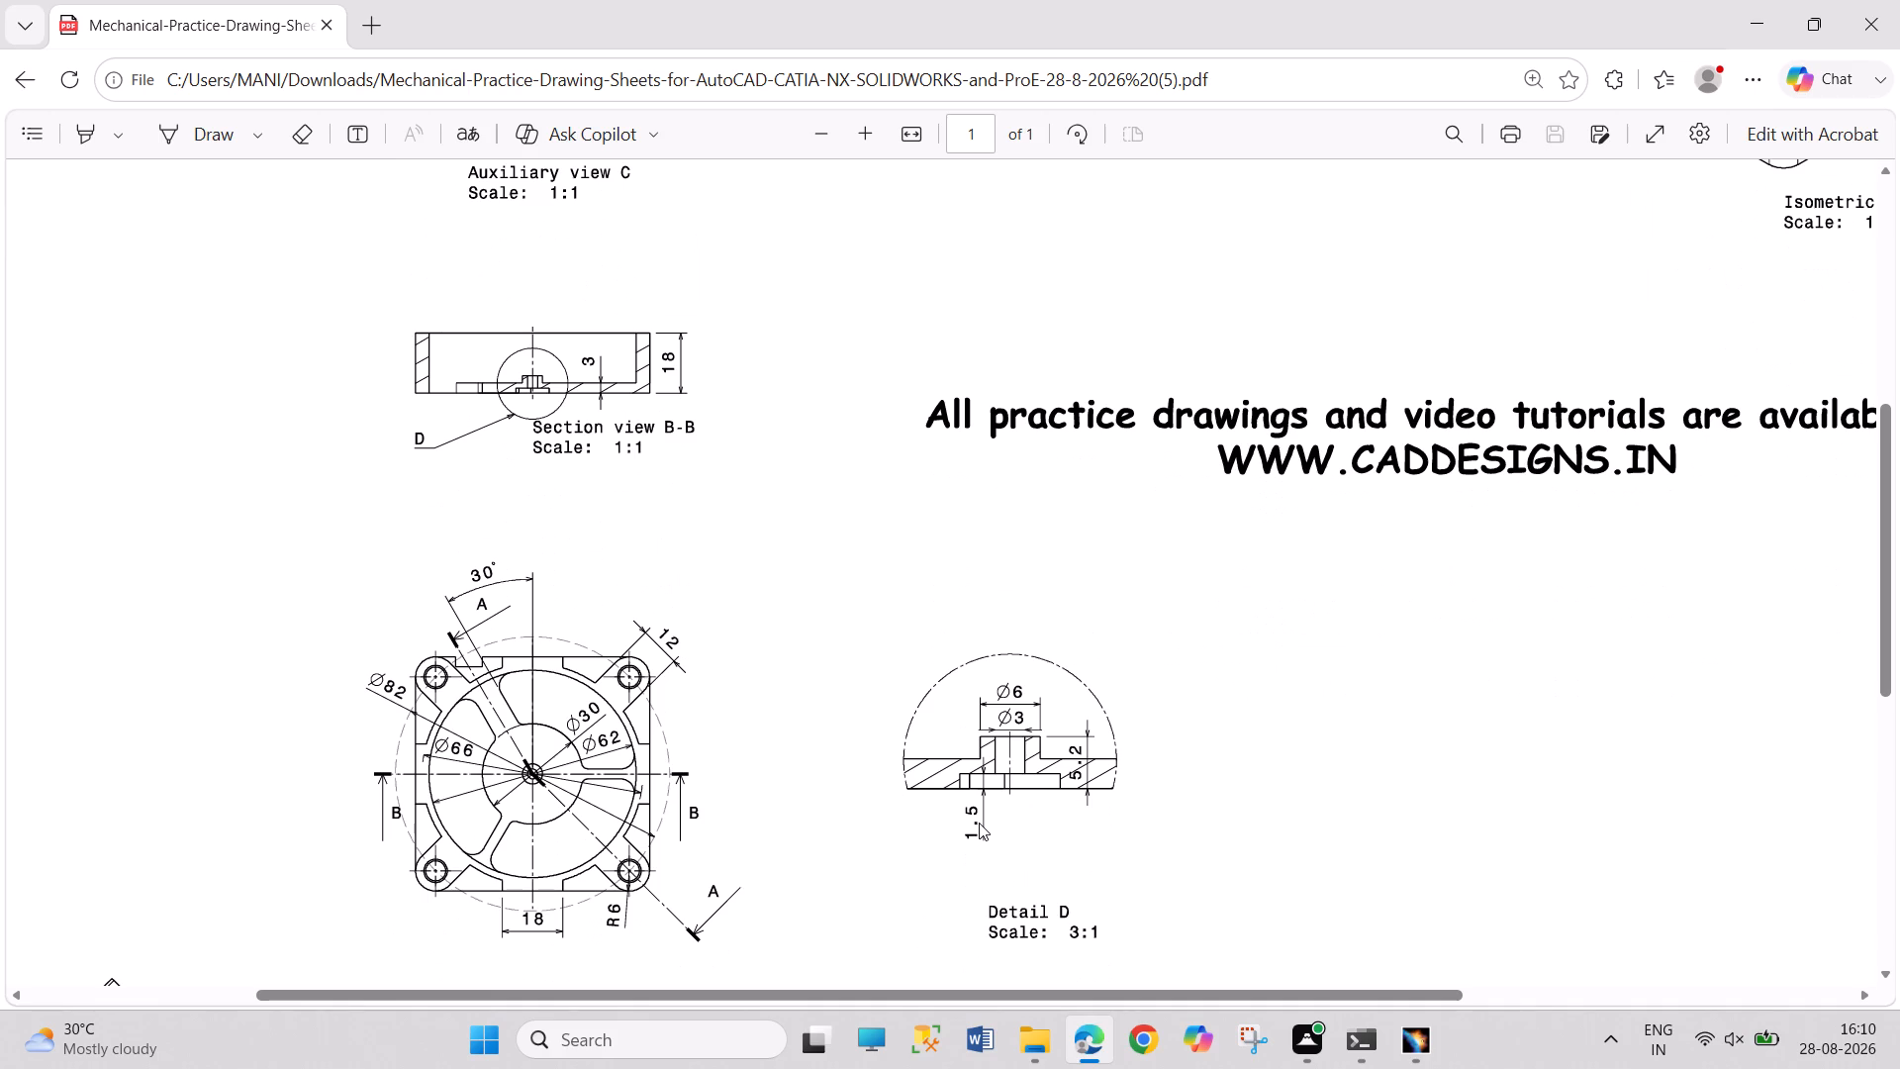
pyautogui.scroll(-1, 979, 823)
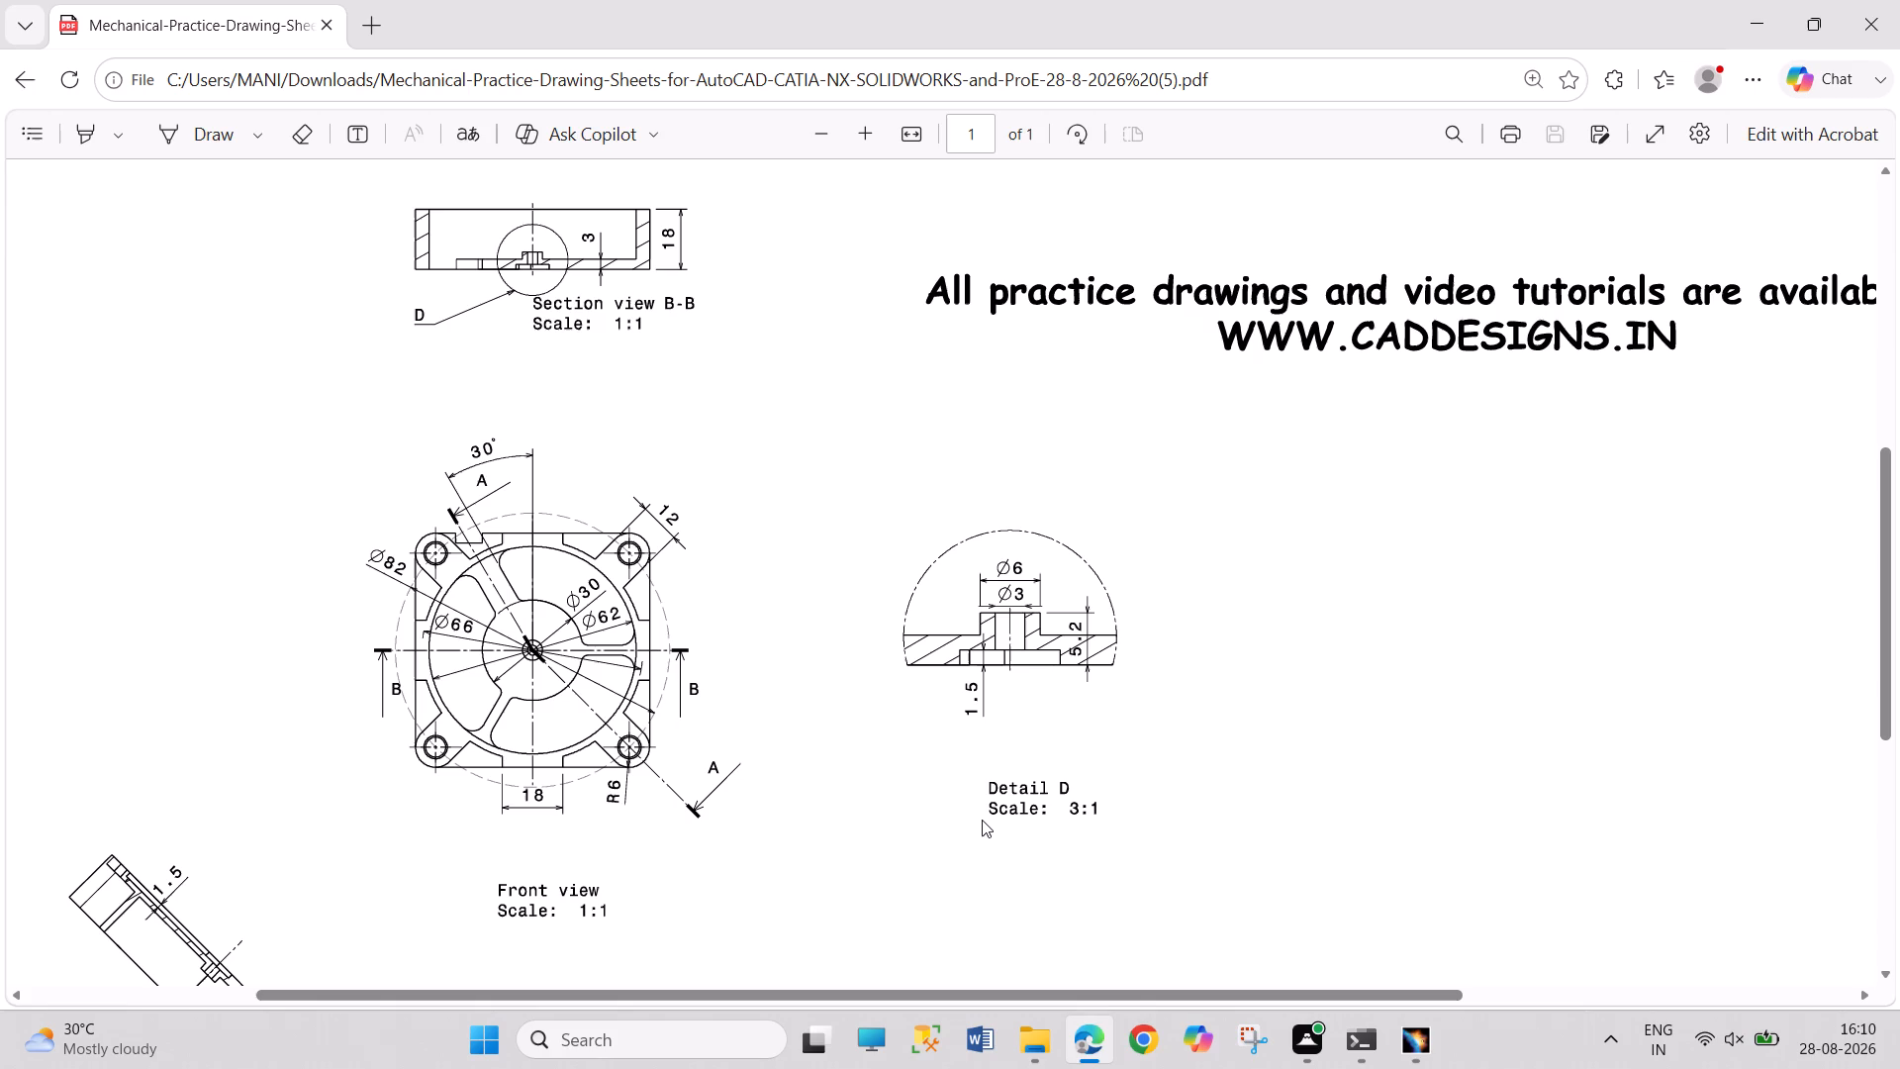
# Return to CATIA and open Sketch.5 under Pad.4 for editing.
pyautogui.click(1422, 1032)
pyautogui.scroll(4, 141, 627)
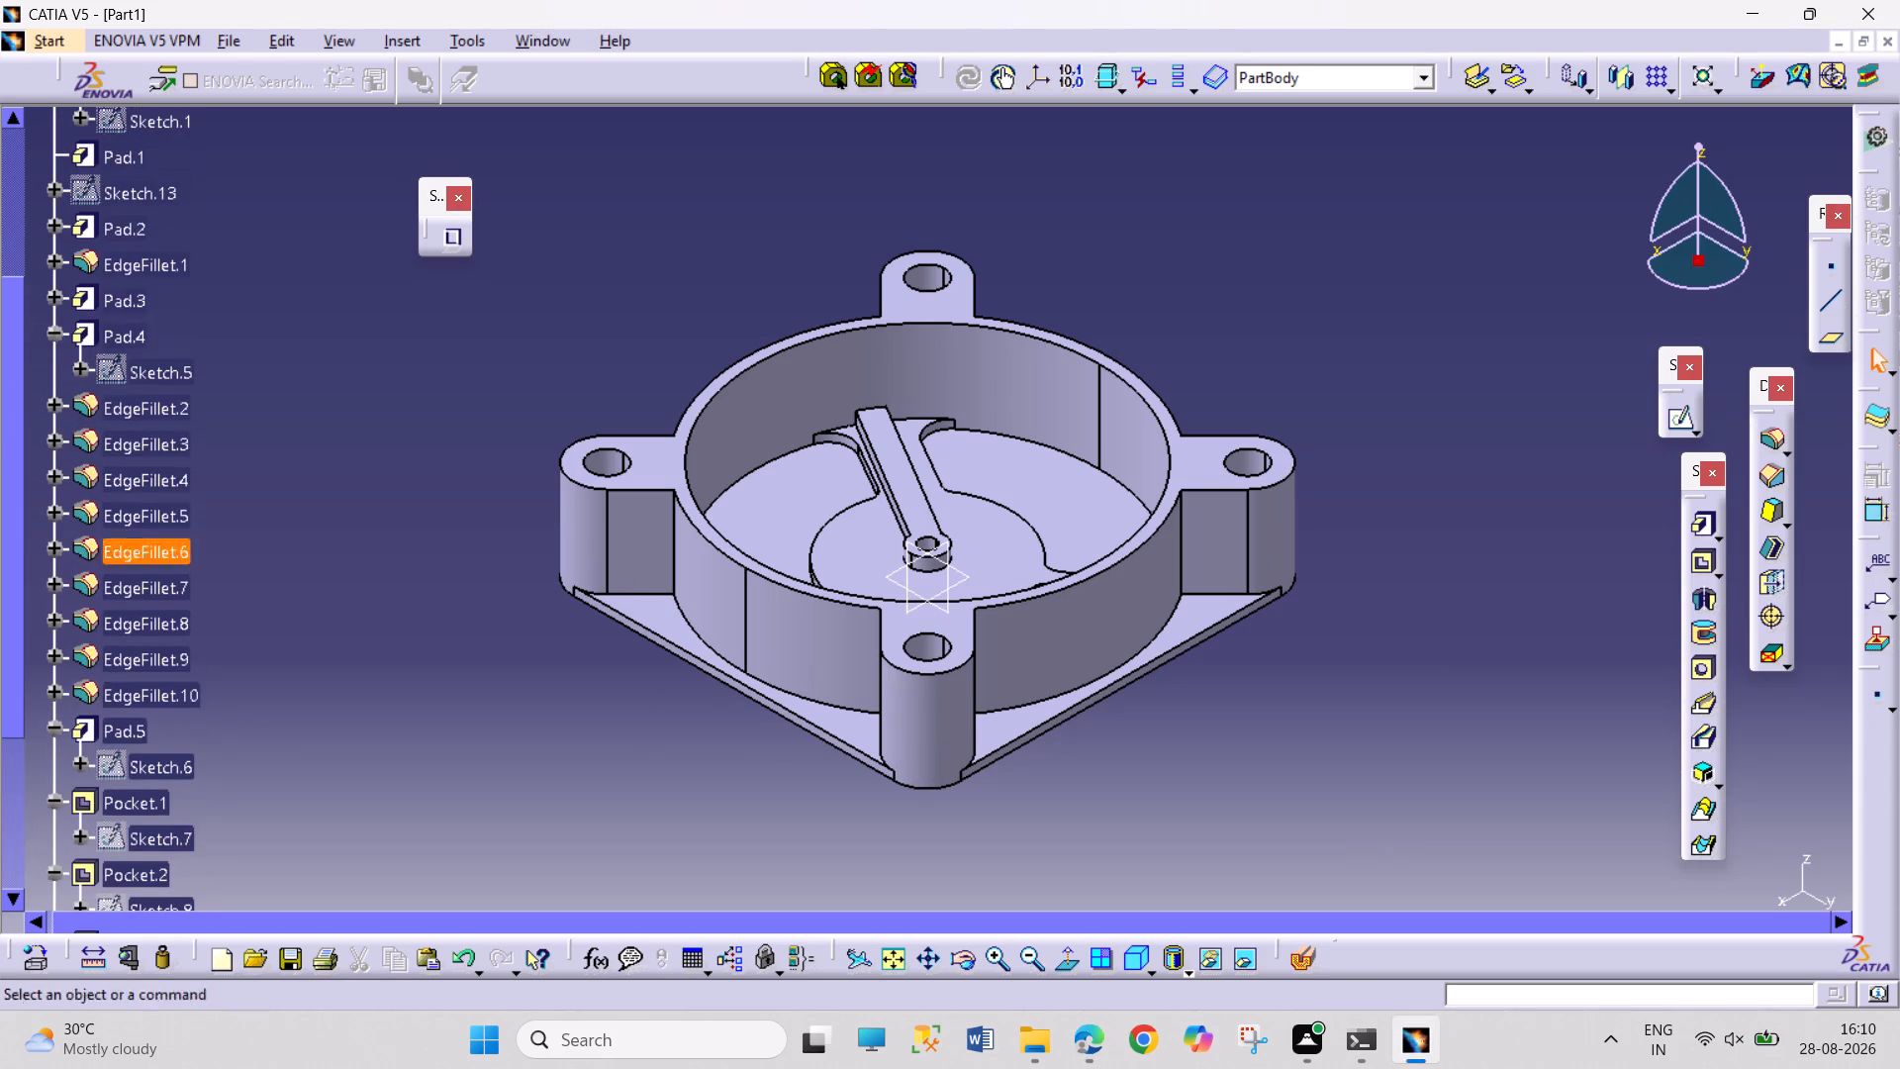
pyautogui.scroll(4, 120, 484)
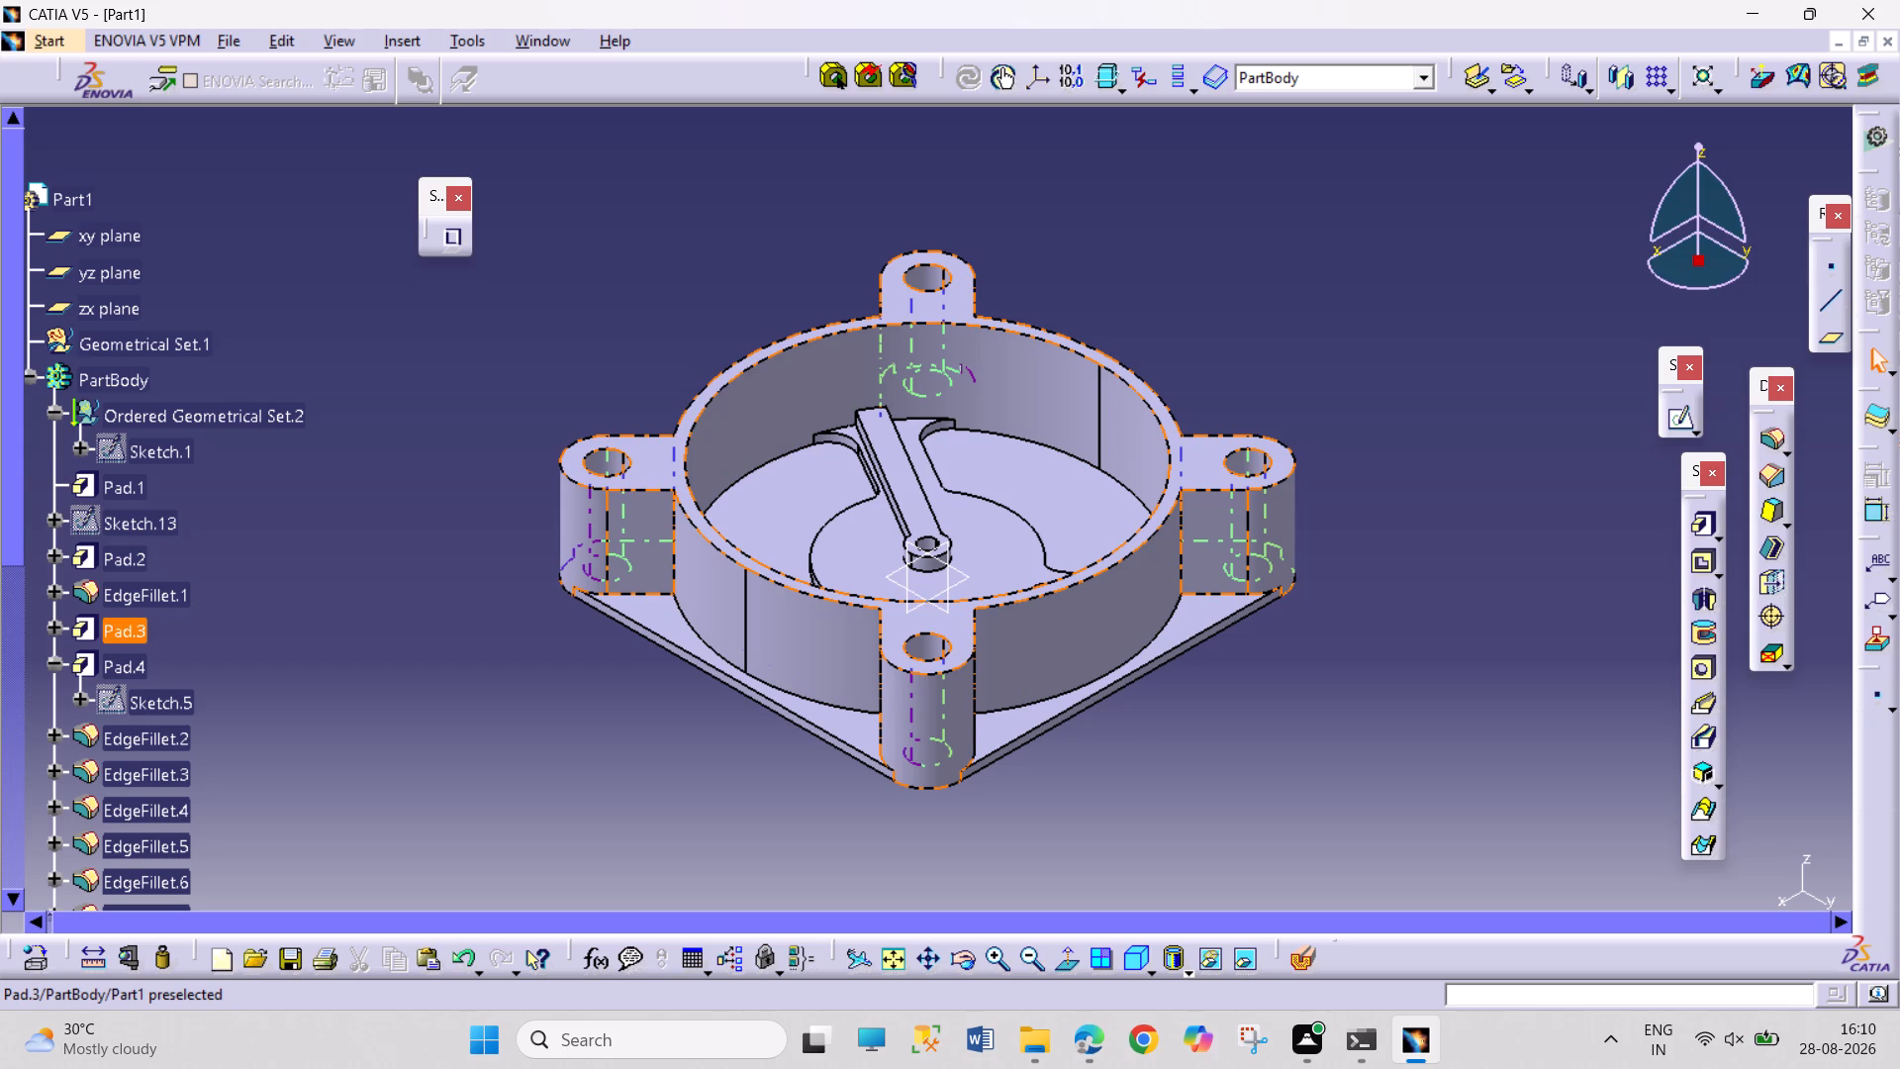
pyautogui.doubleClick(114, 701)
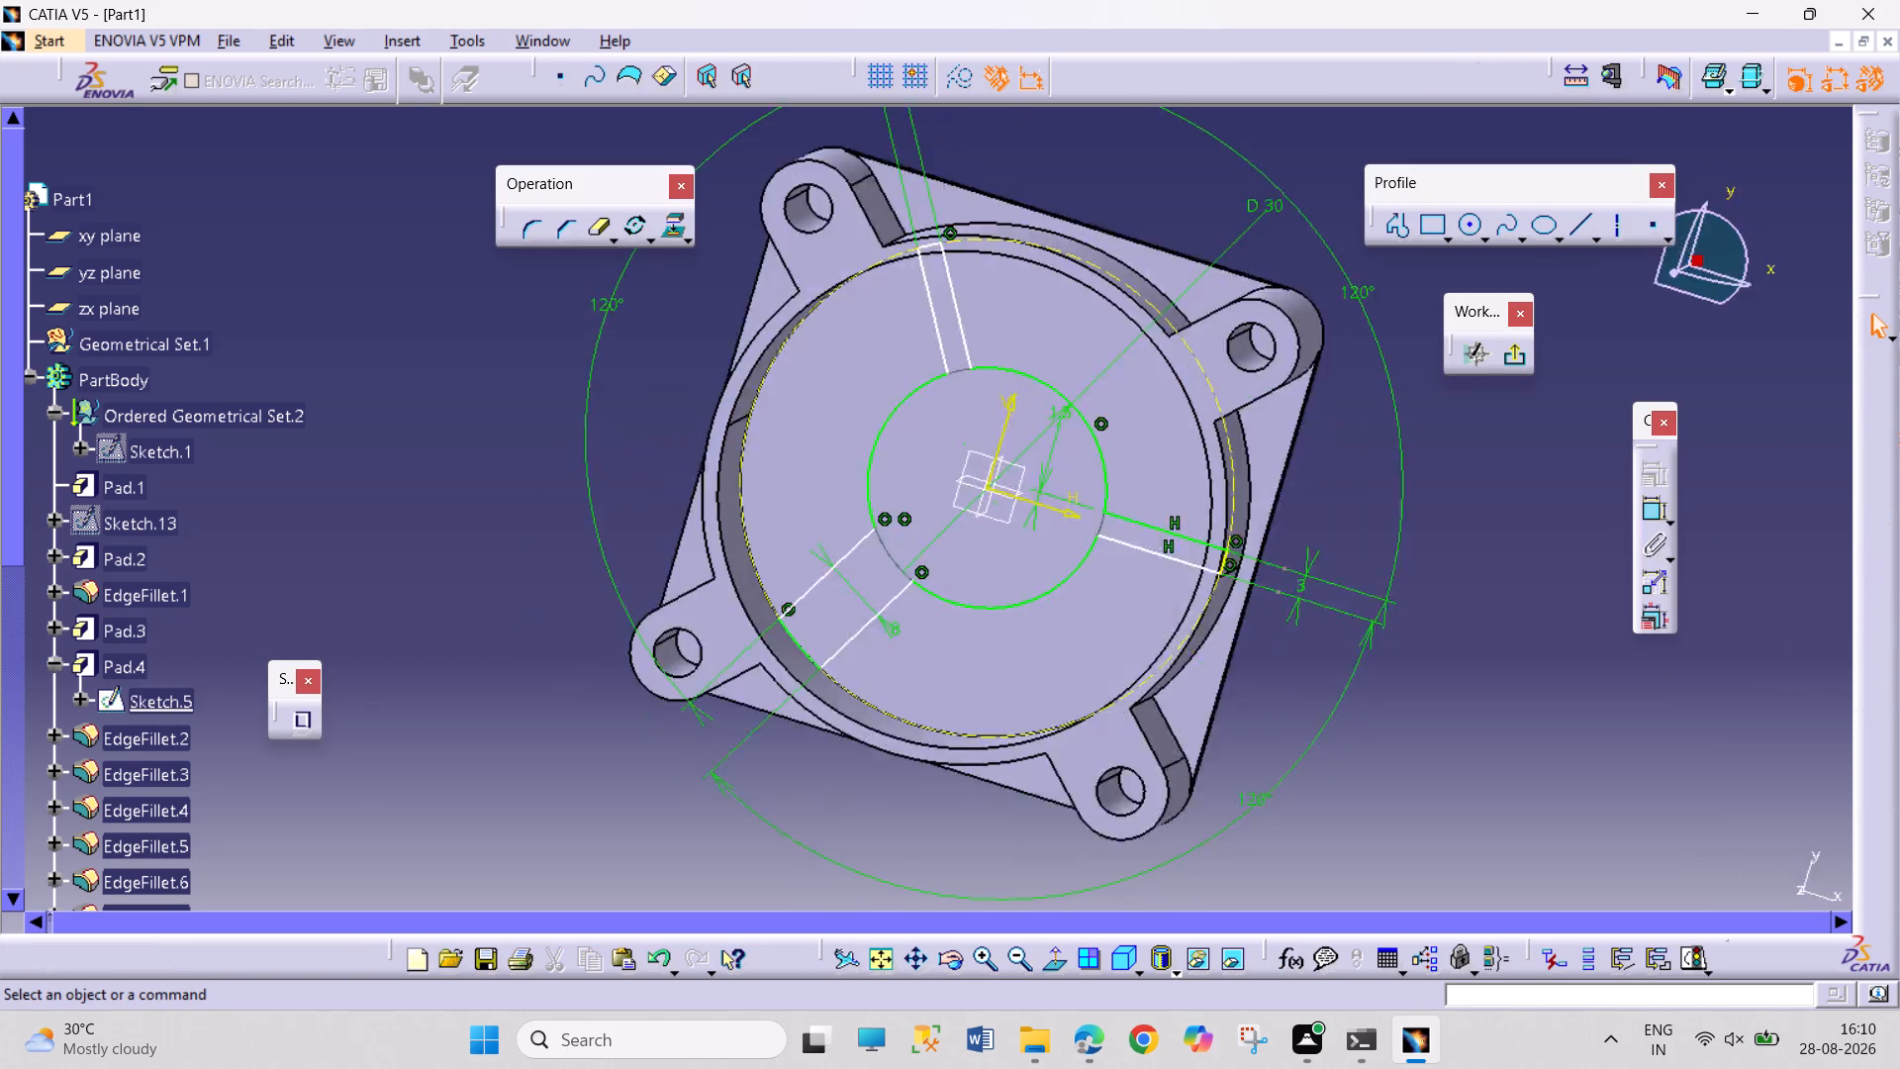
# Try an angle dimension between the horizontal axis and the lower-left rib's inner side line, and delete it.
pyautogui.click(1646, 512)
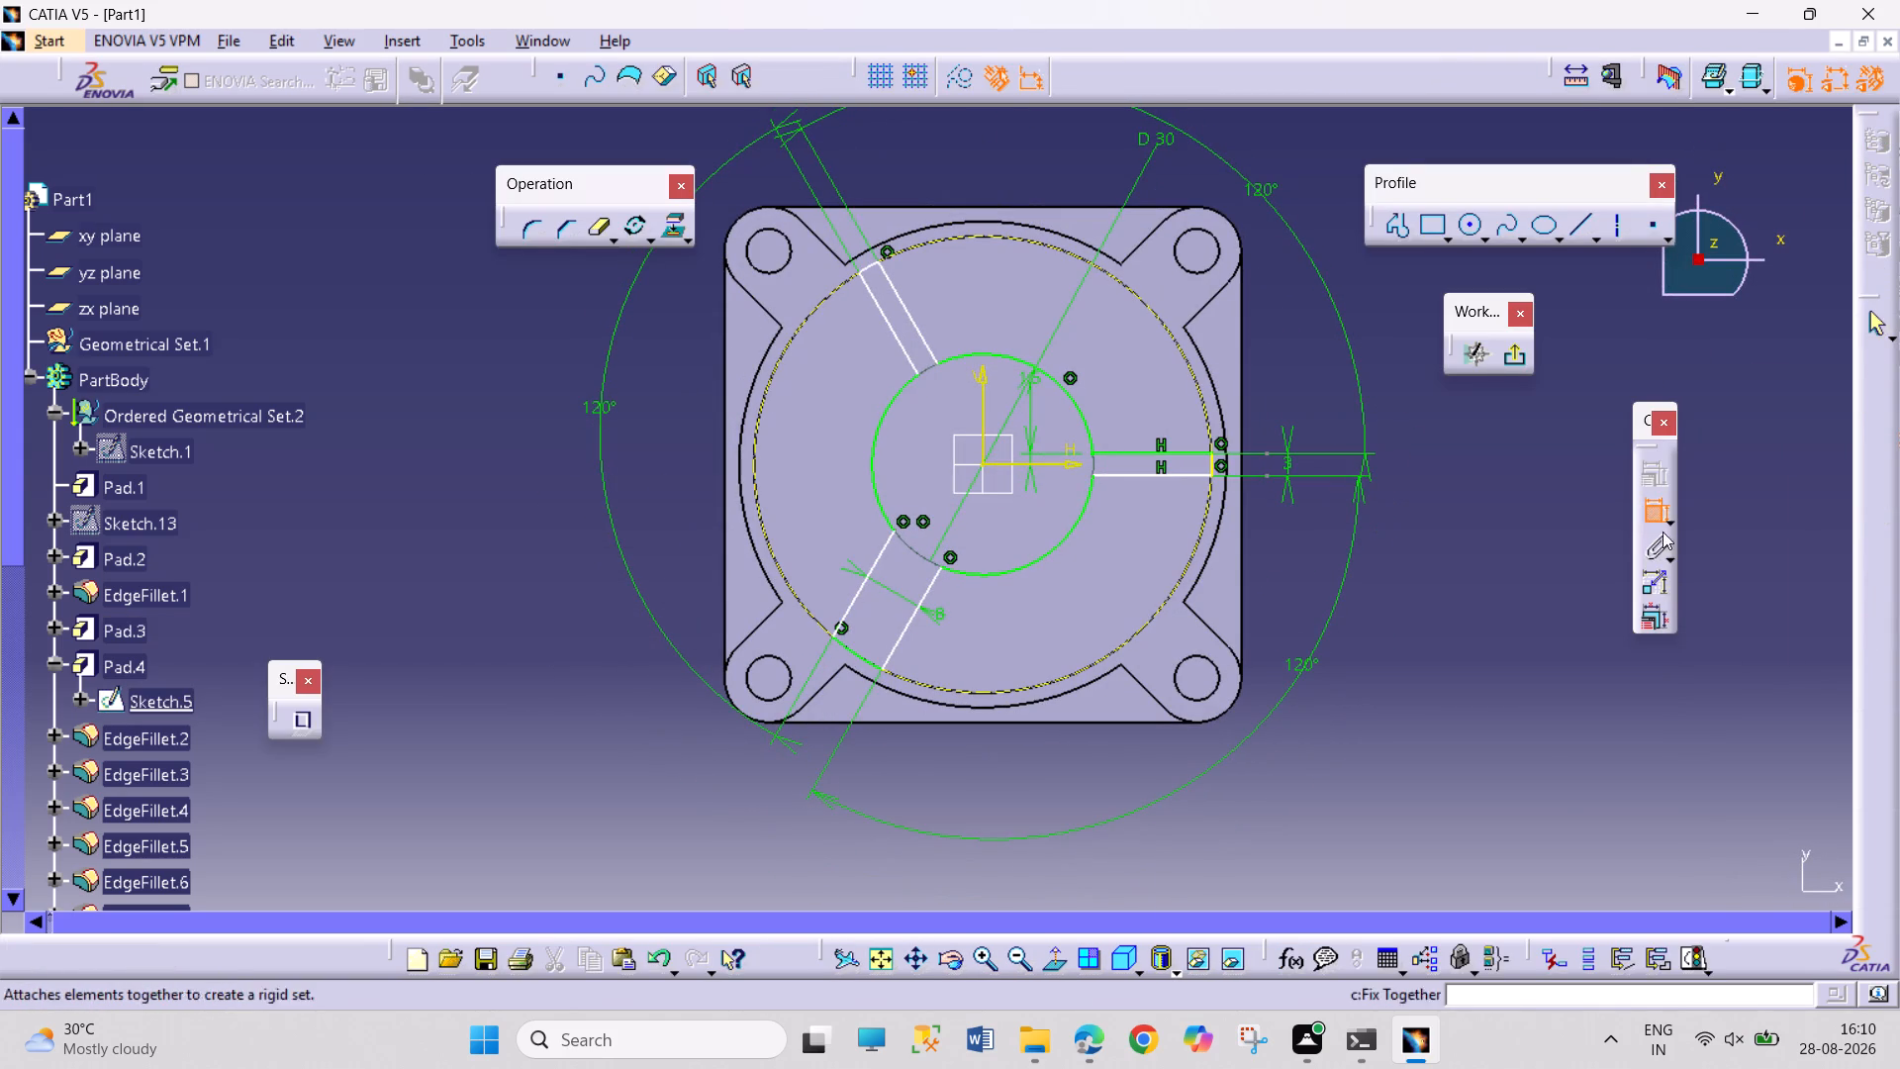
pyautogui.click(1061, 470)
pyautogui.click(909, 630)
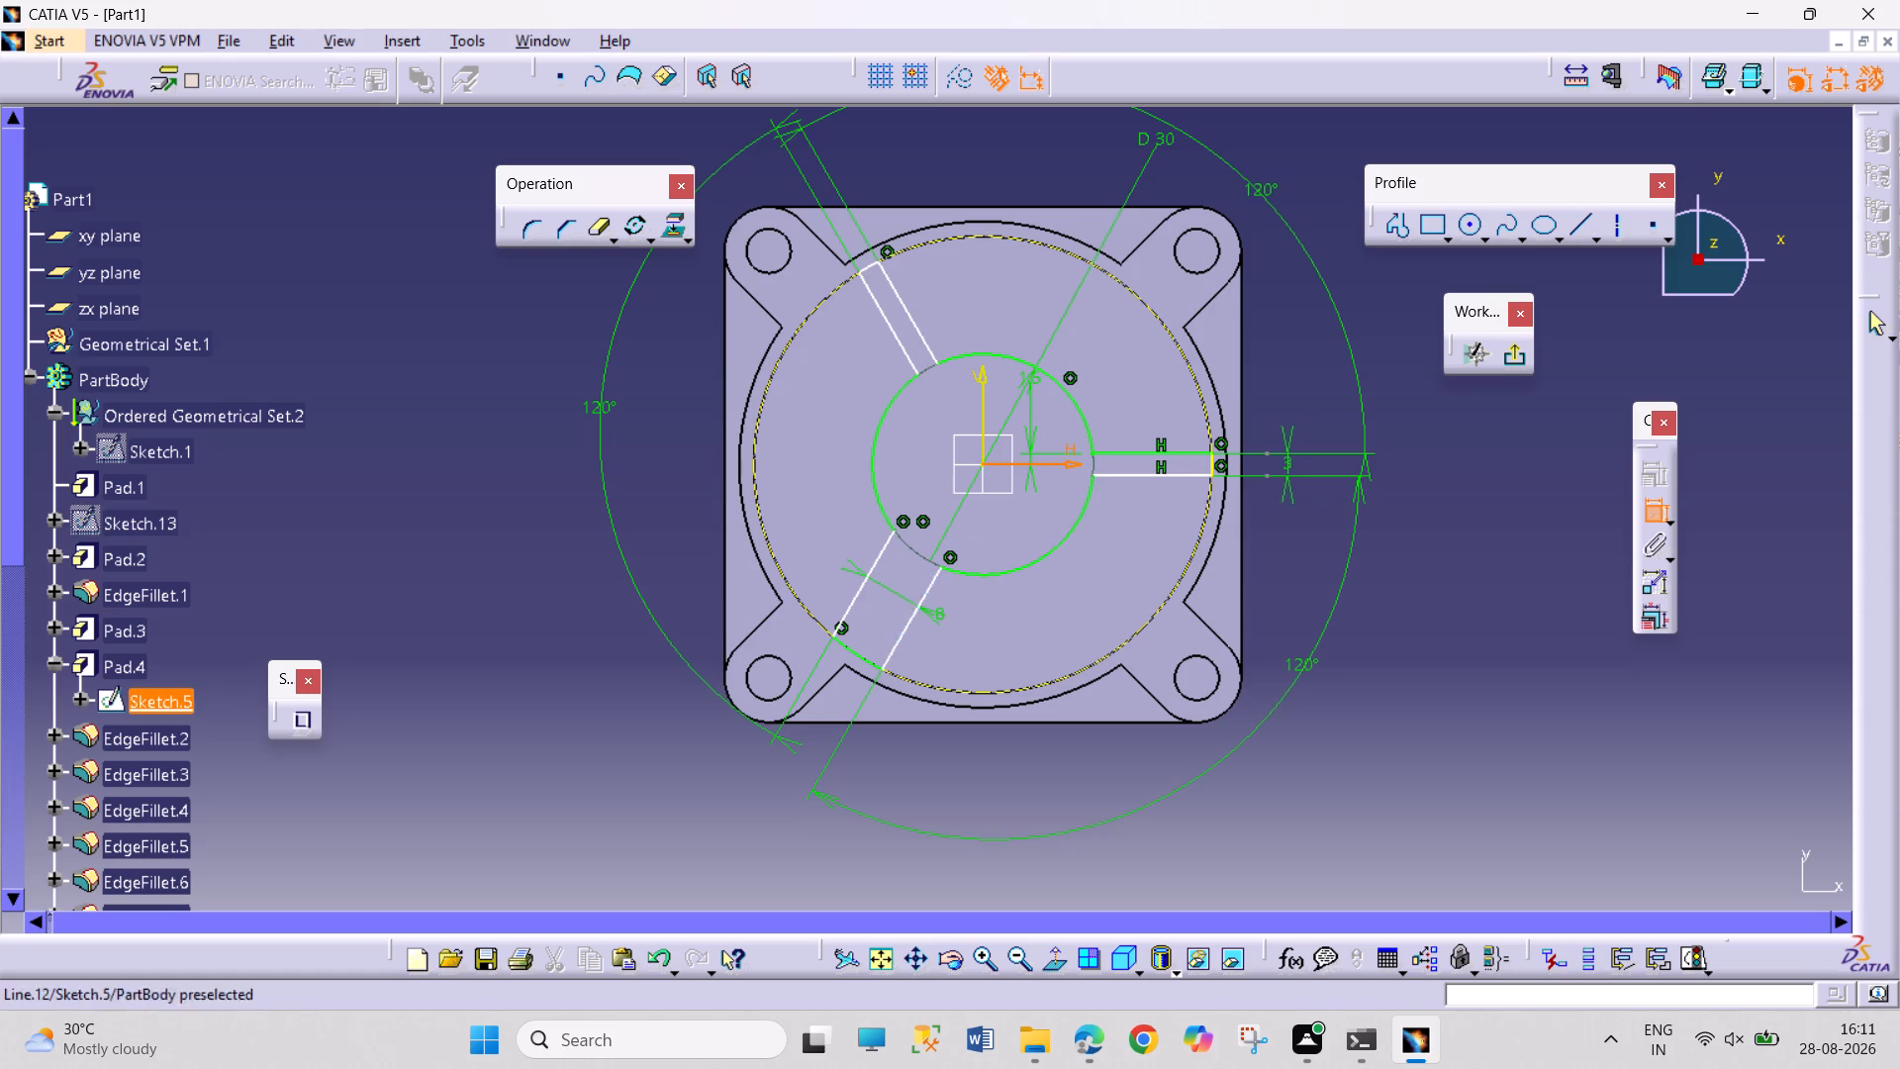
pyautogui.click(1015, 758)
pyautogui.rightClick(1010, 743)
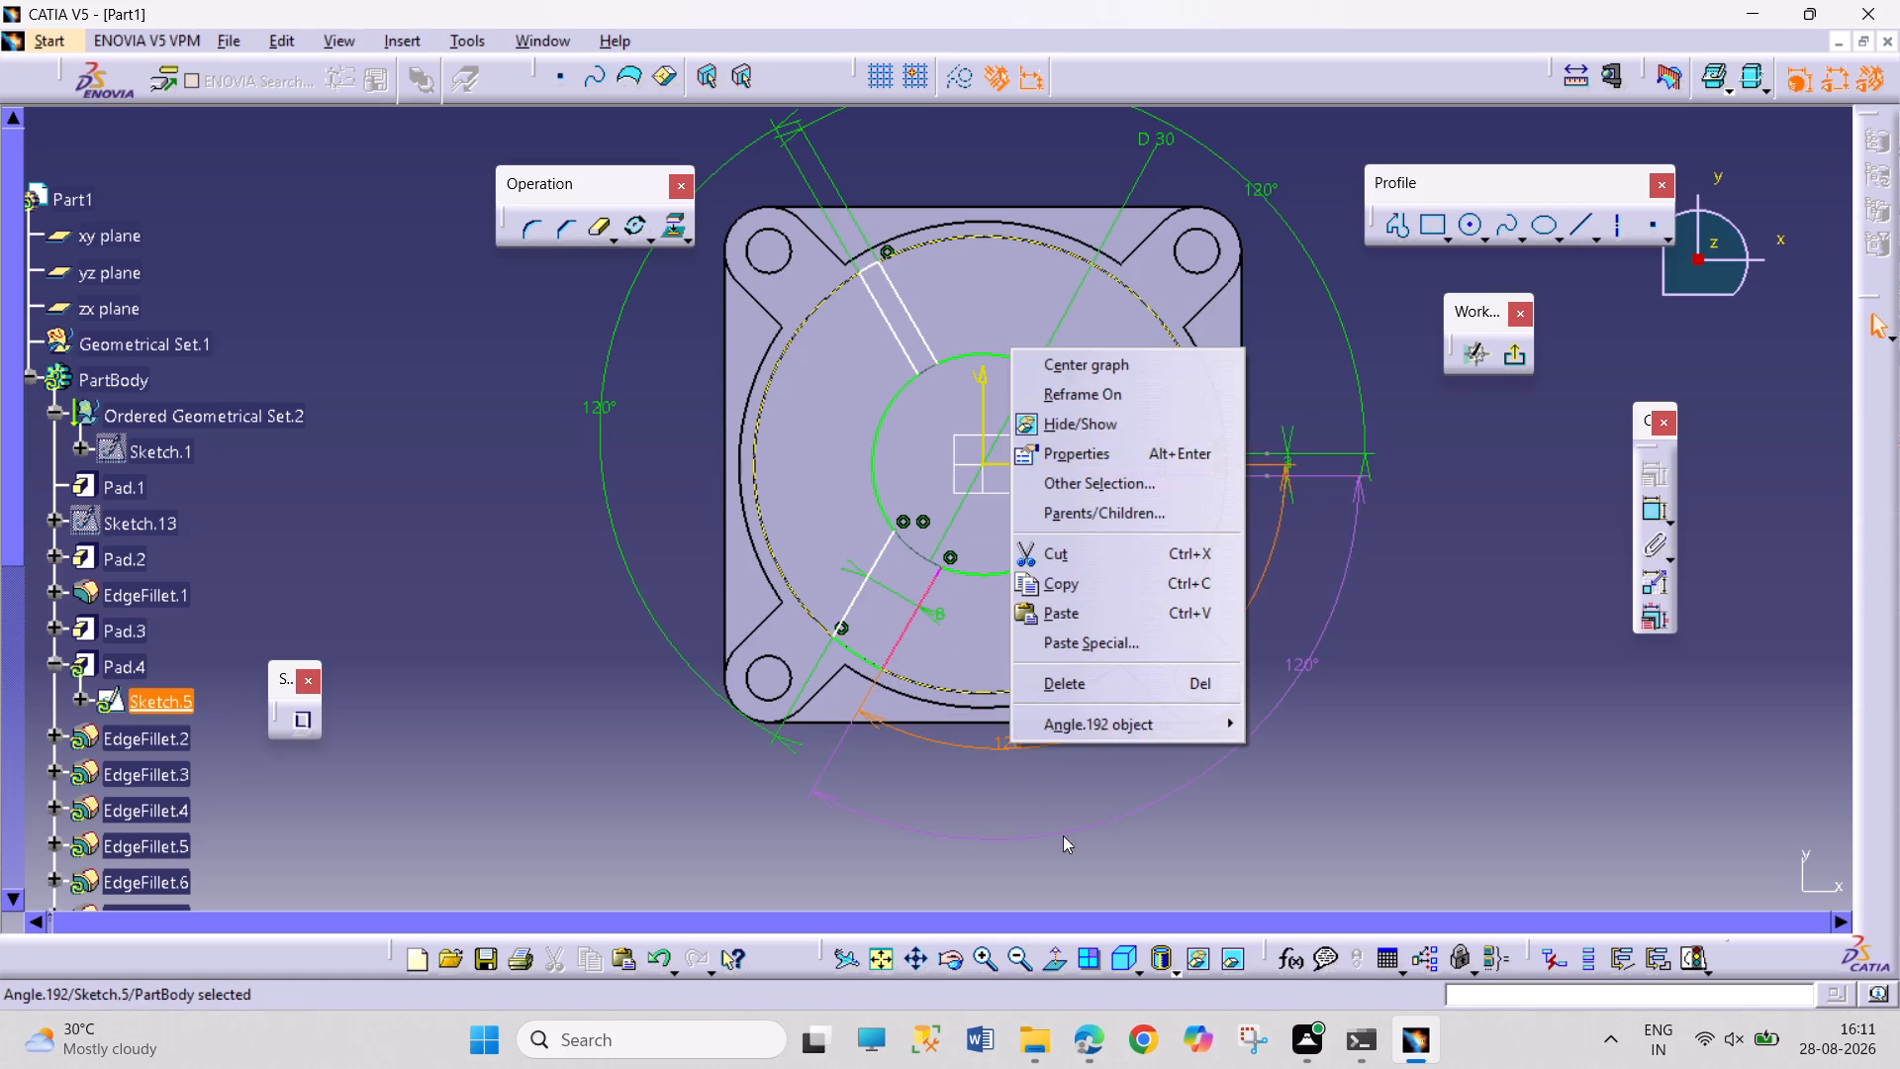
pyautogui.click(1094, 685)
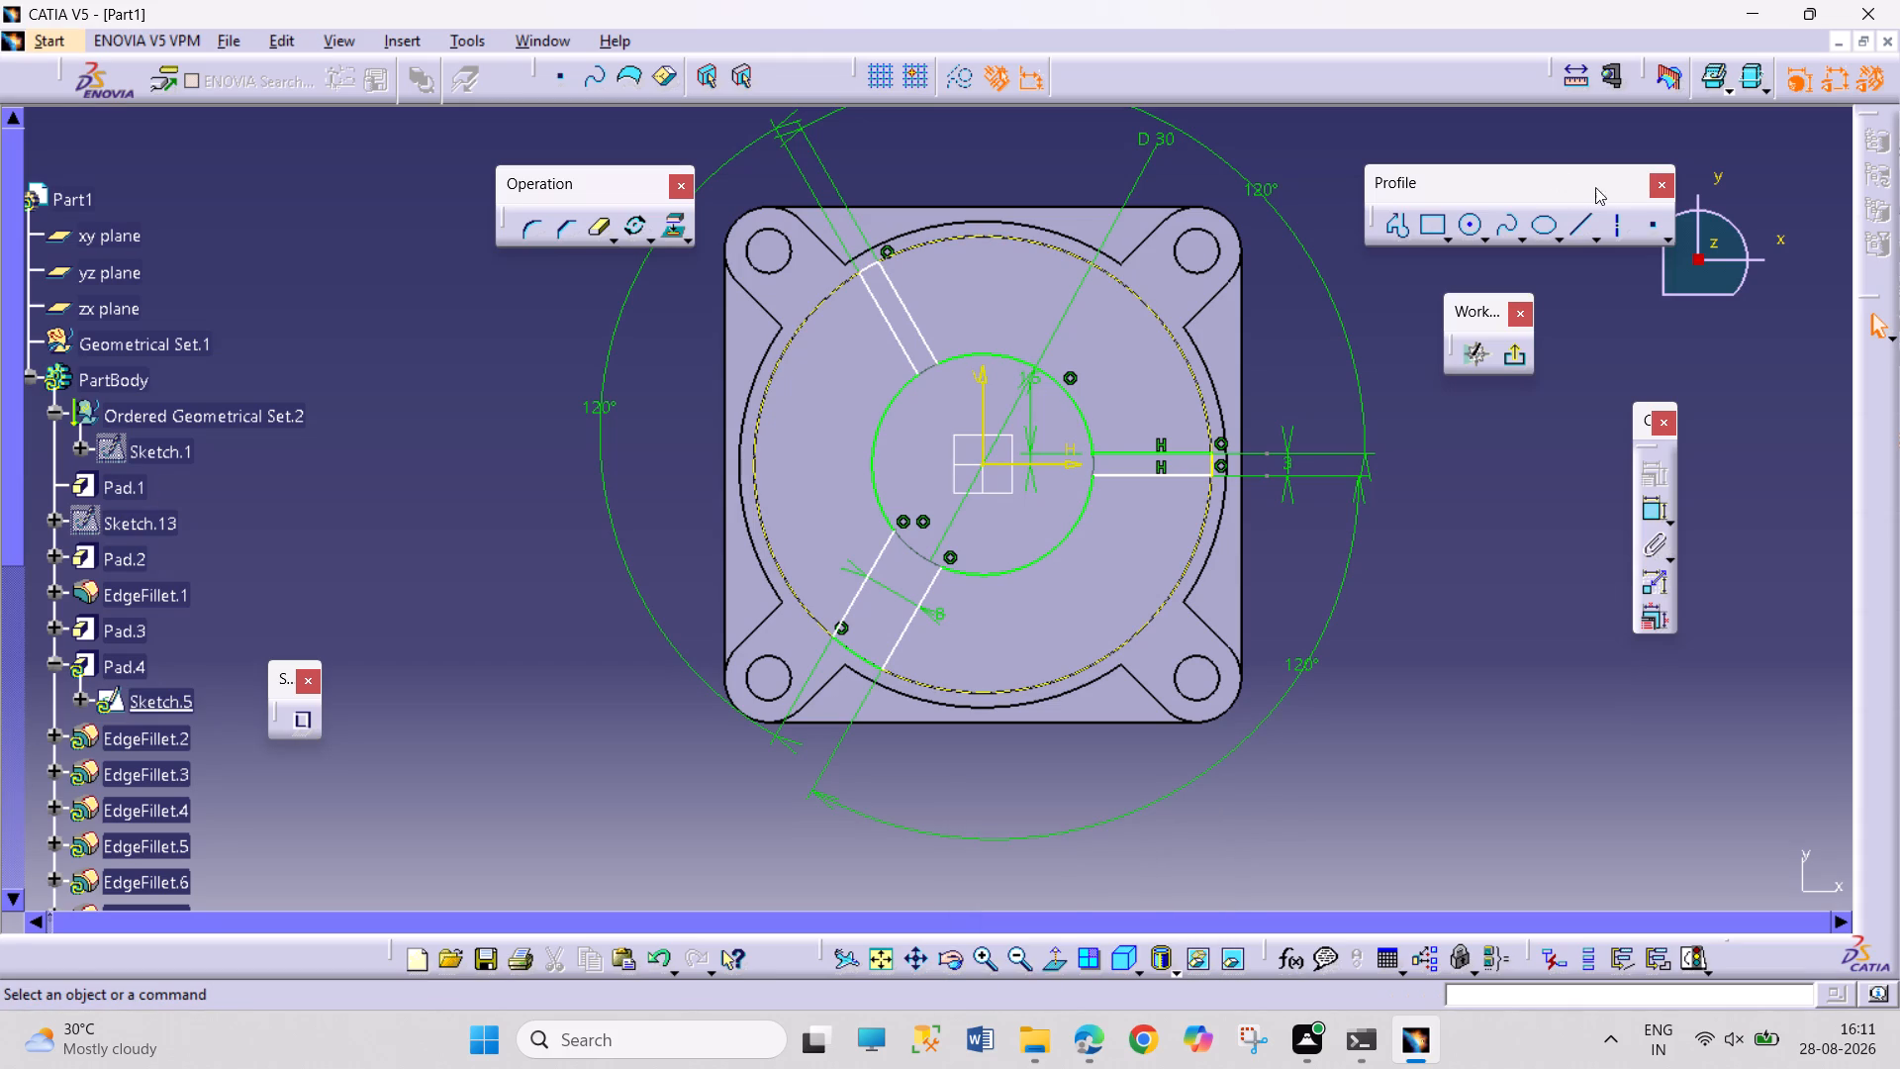
# Draw a vertical axis line from the sketch origin down past the housing's lower edge.
pyautogui.click(1616, 224)
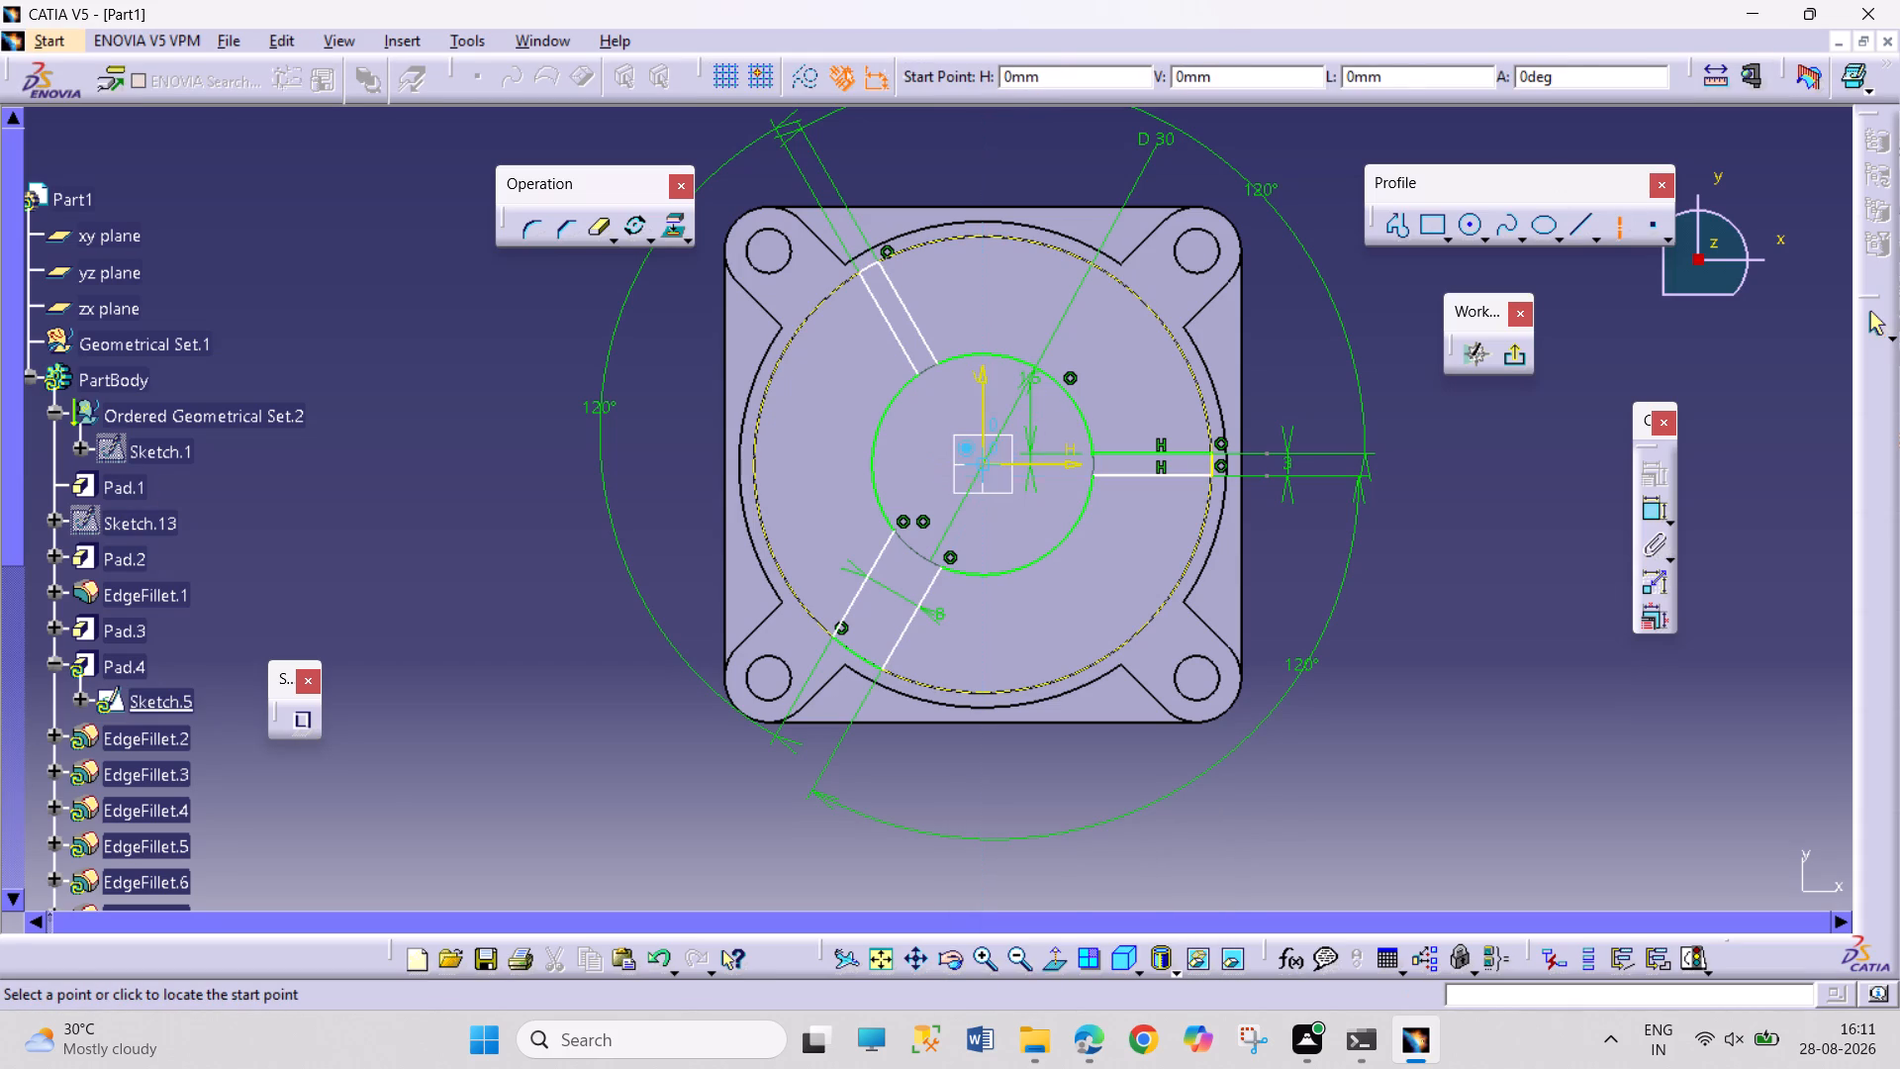
pyautogui.click(985, 463)
pyautogui.click(981, 807)
pyautogui.click(1067, 801)
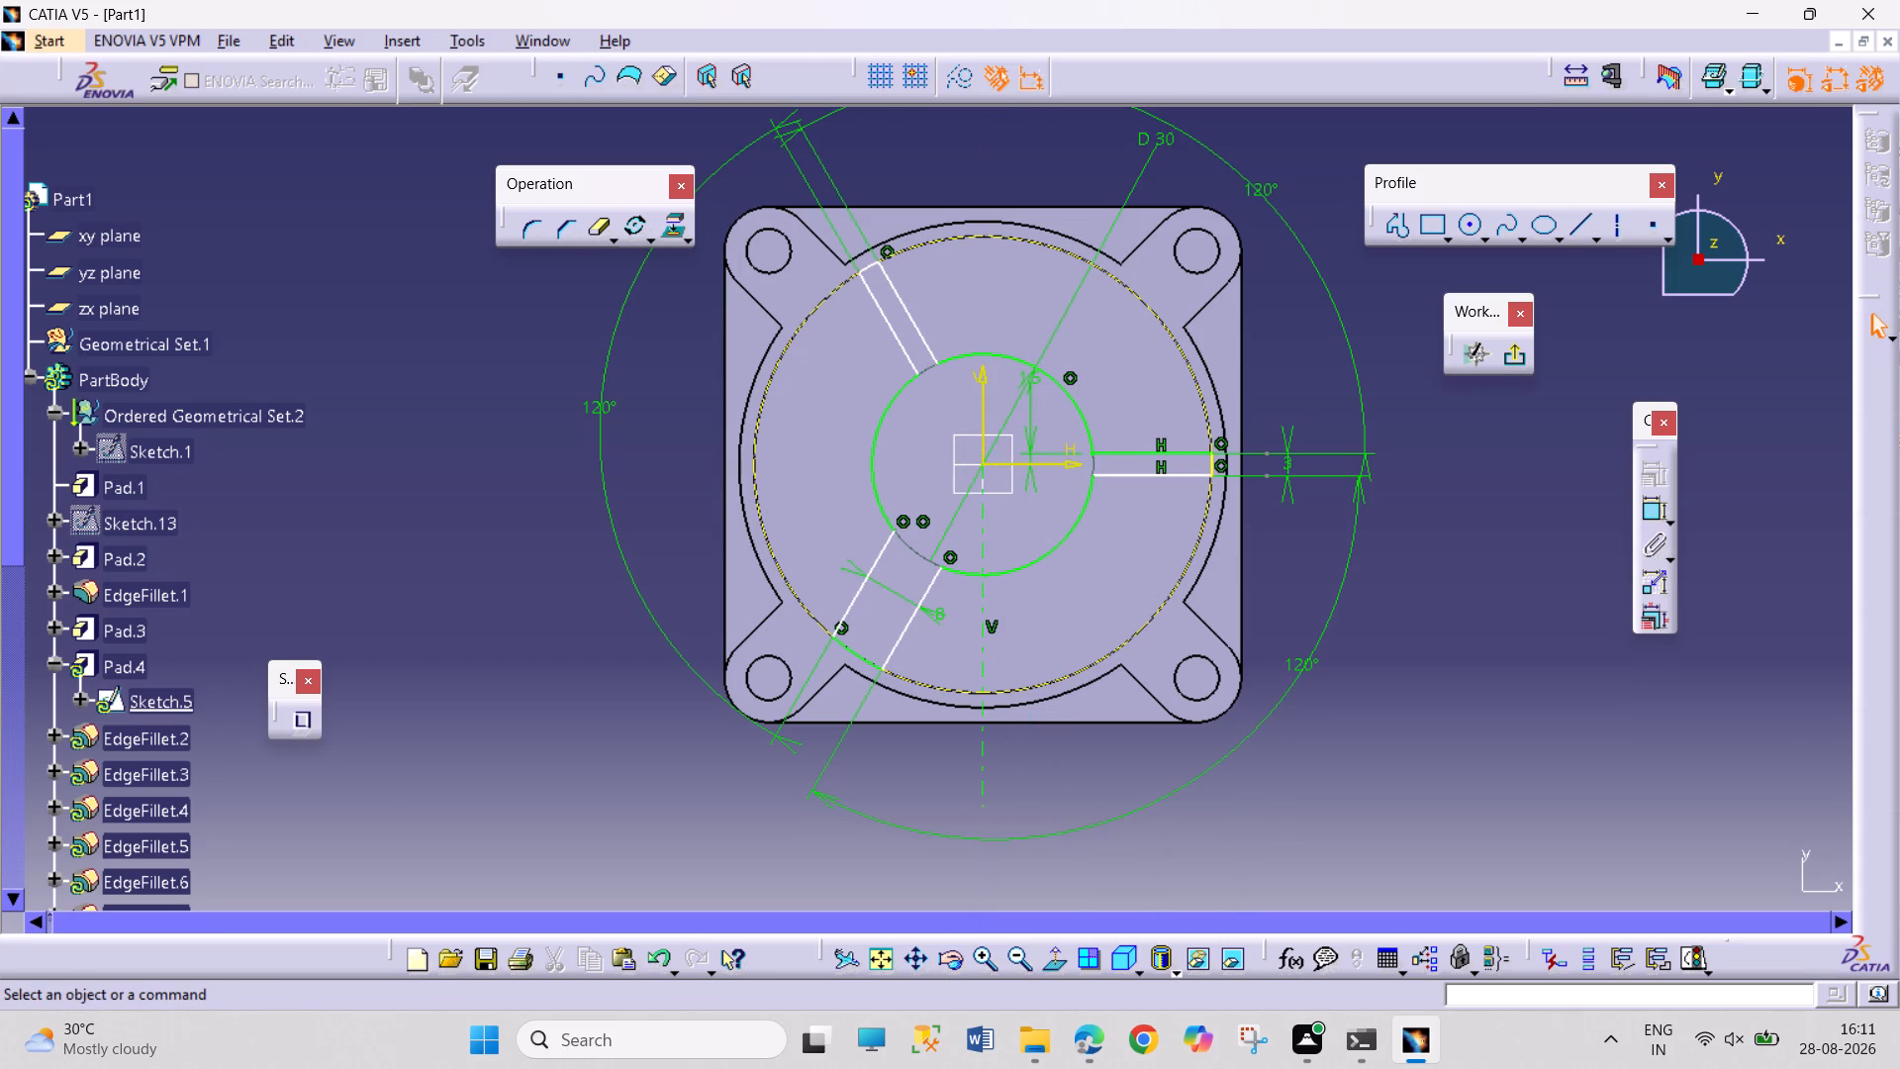
# Replace the lower-left rib's 120° dimension to the horizontal rib with an angle dimension between its inner side line and the vertical axis.
pyautogui.click(1657, 513)
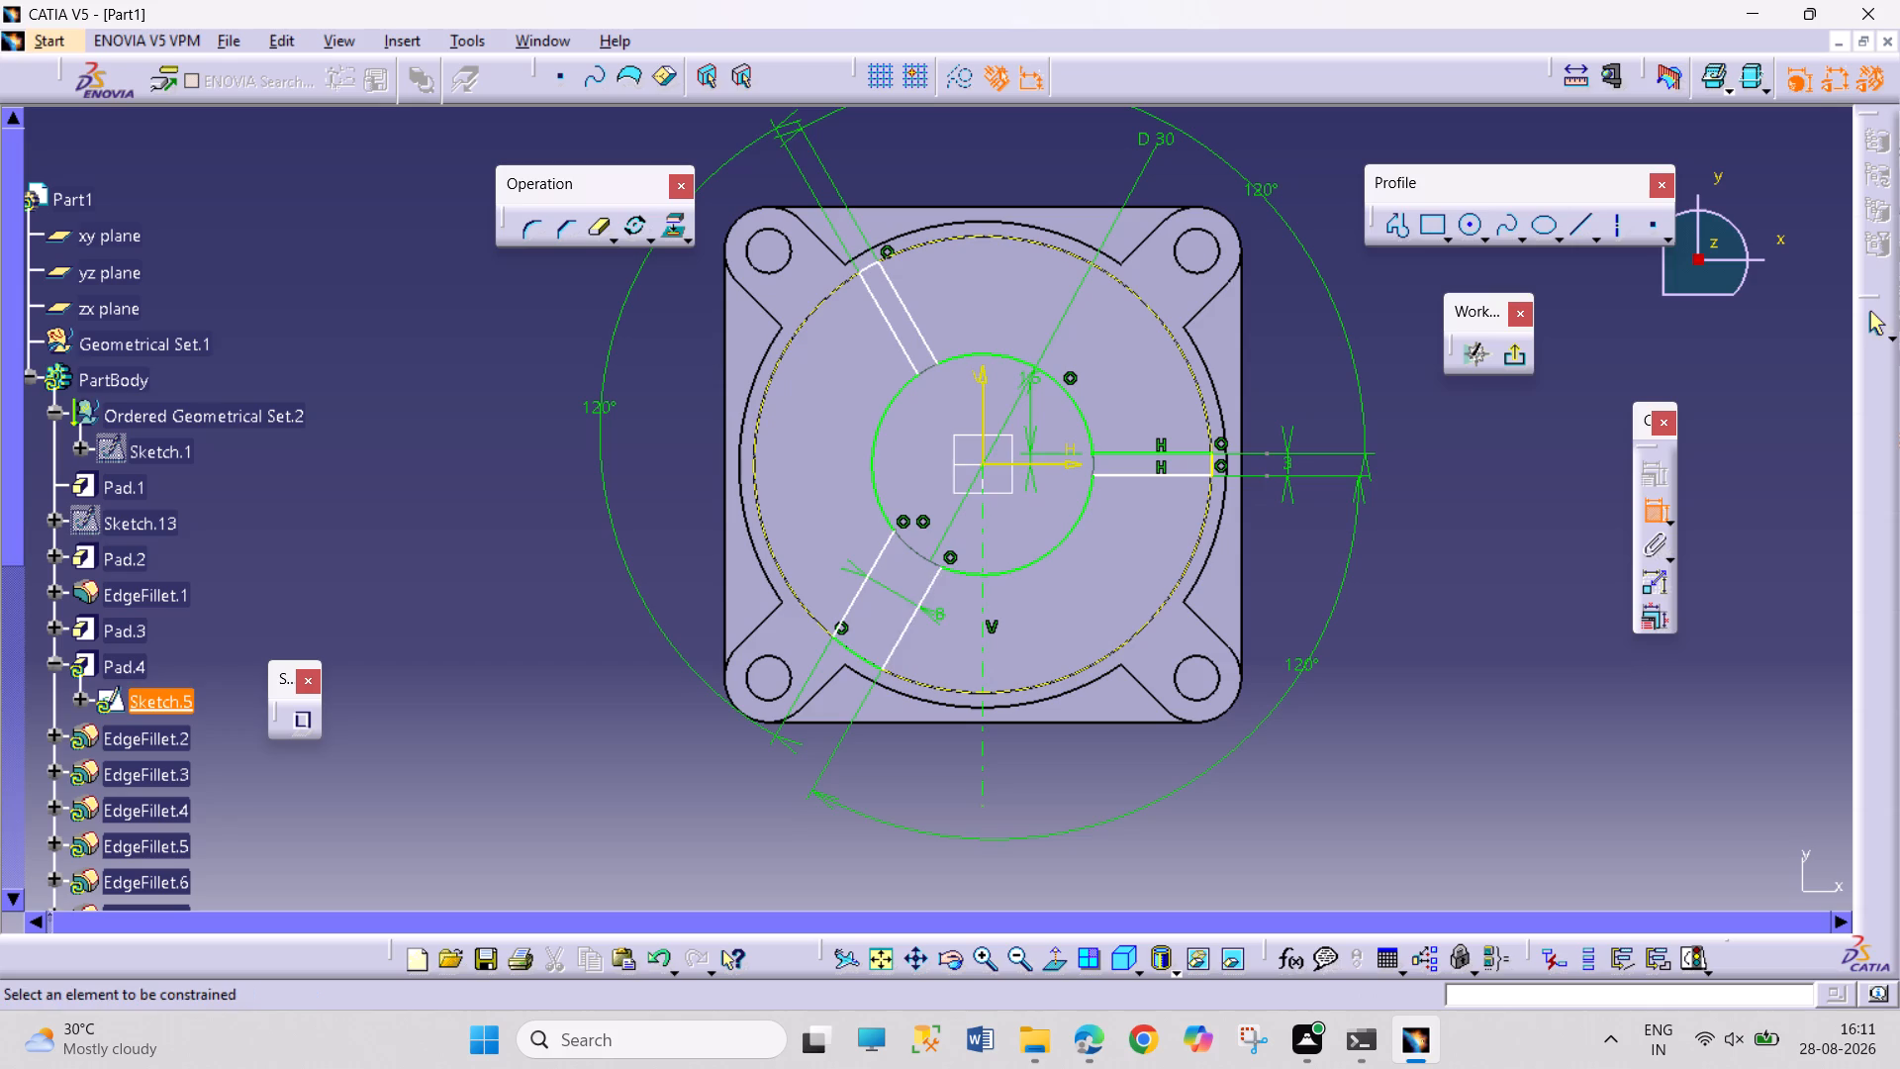
pyautogui.click(888, 652)
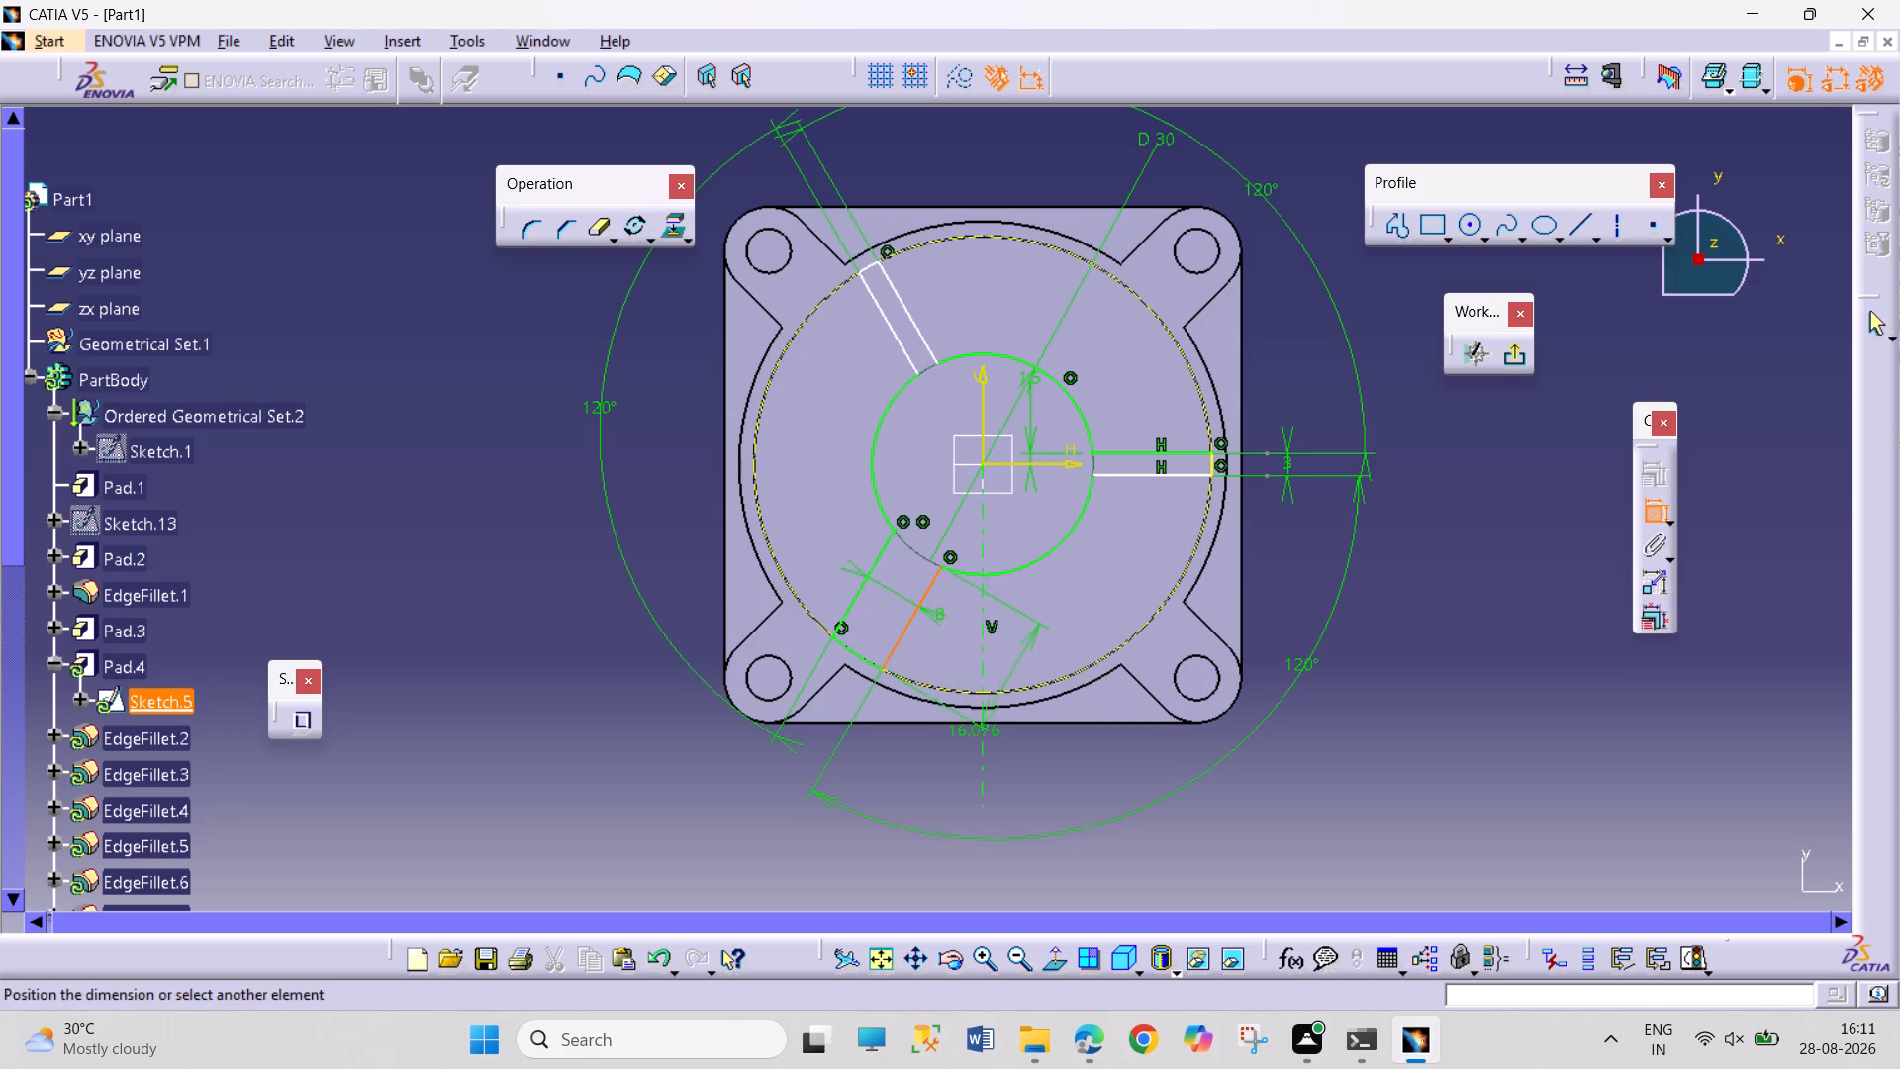
pyautogui.click(982, 753)
pyautogui.click(929, 758)
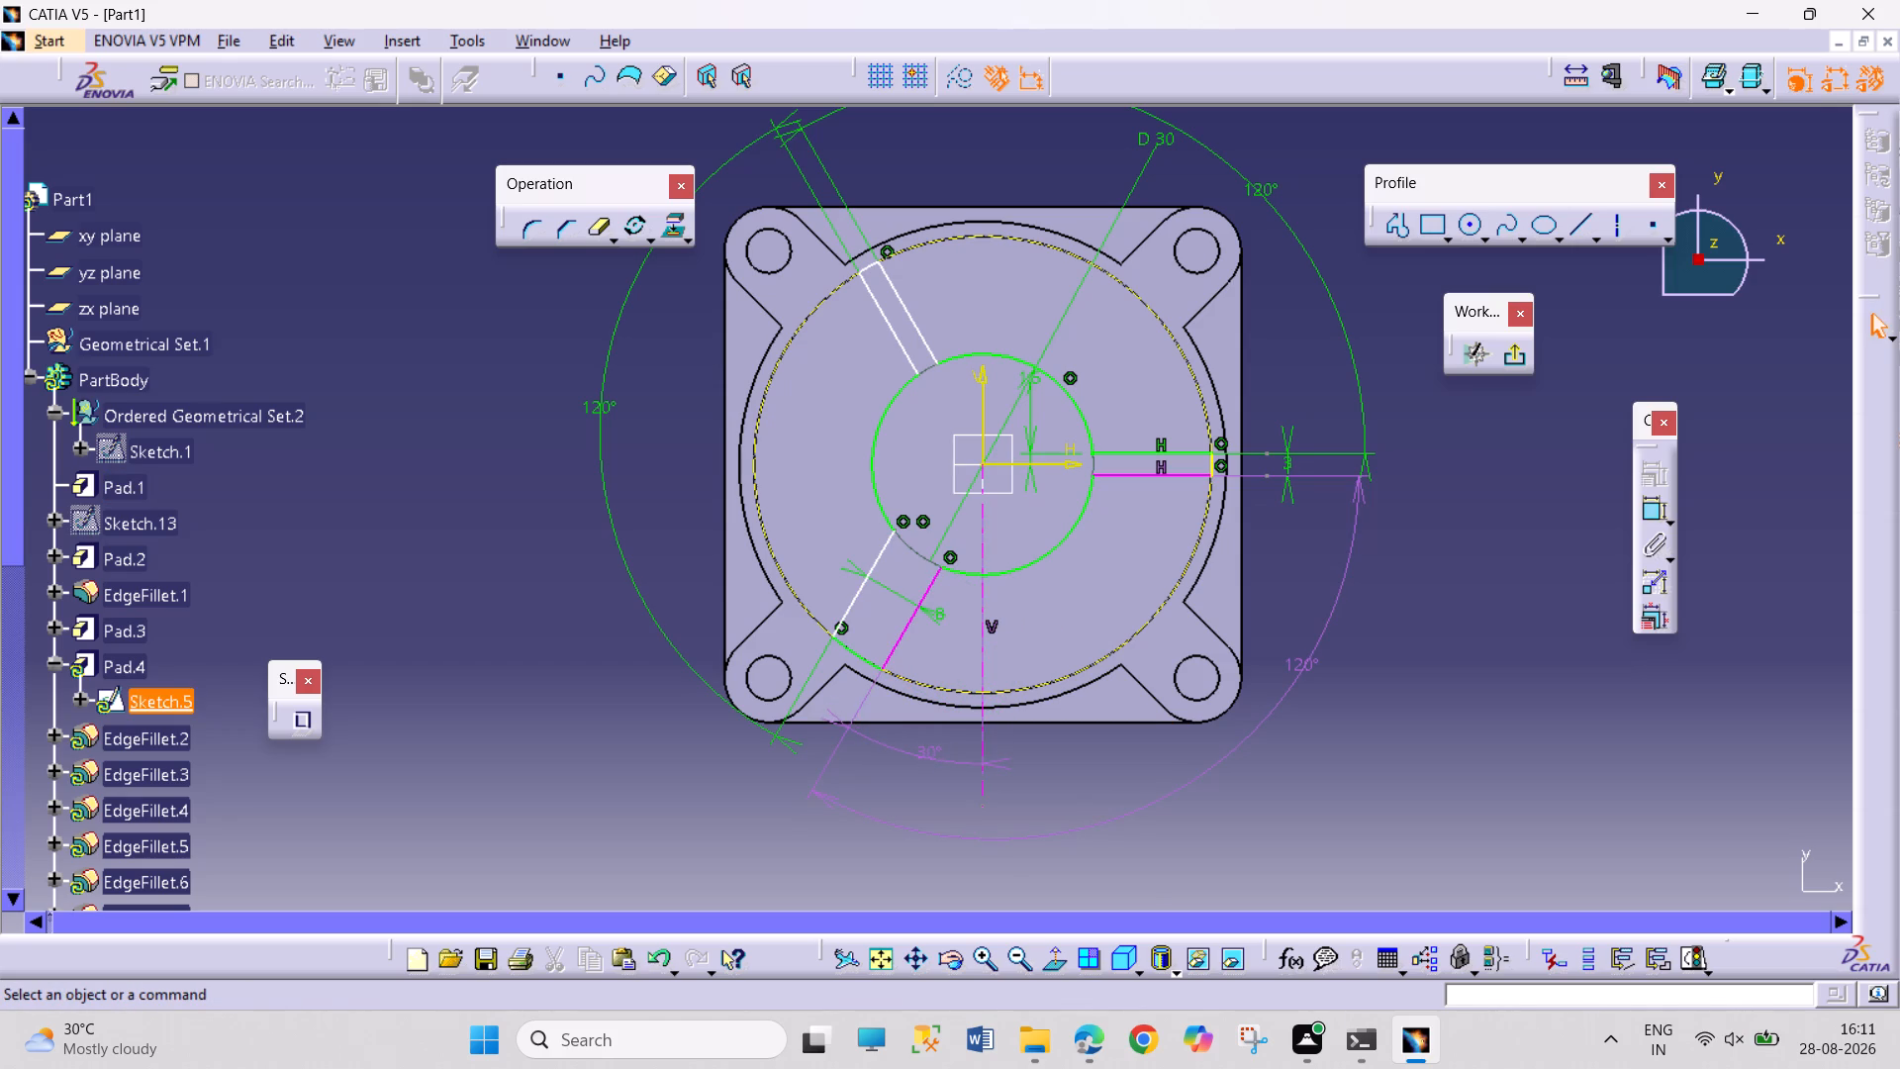
pyautogui.click(1094, 776)
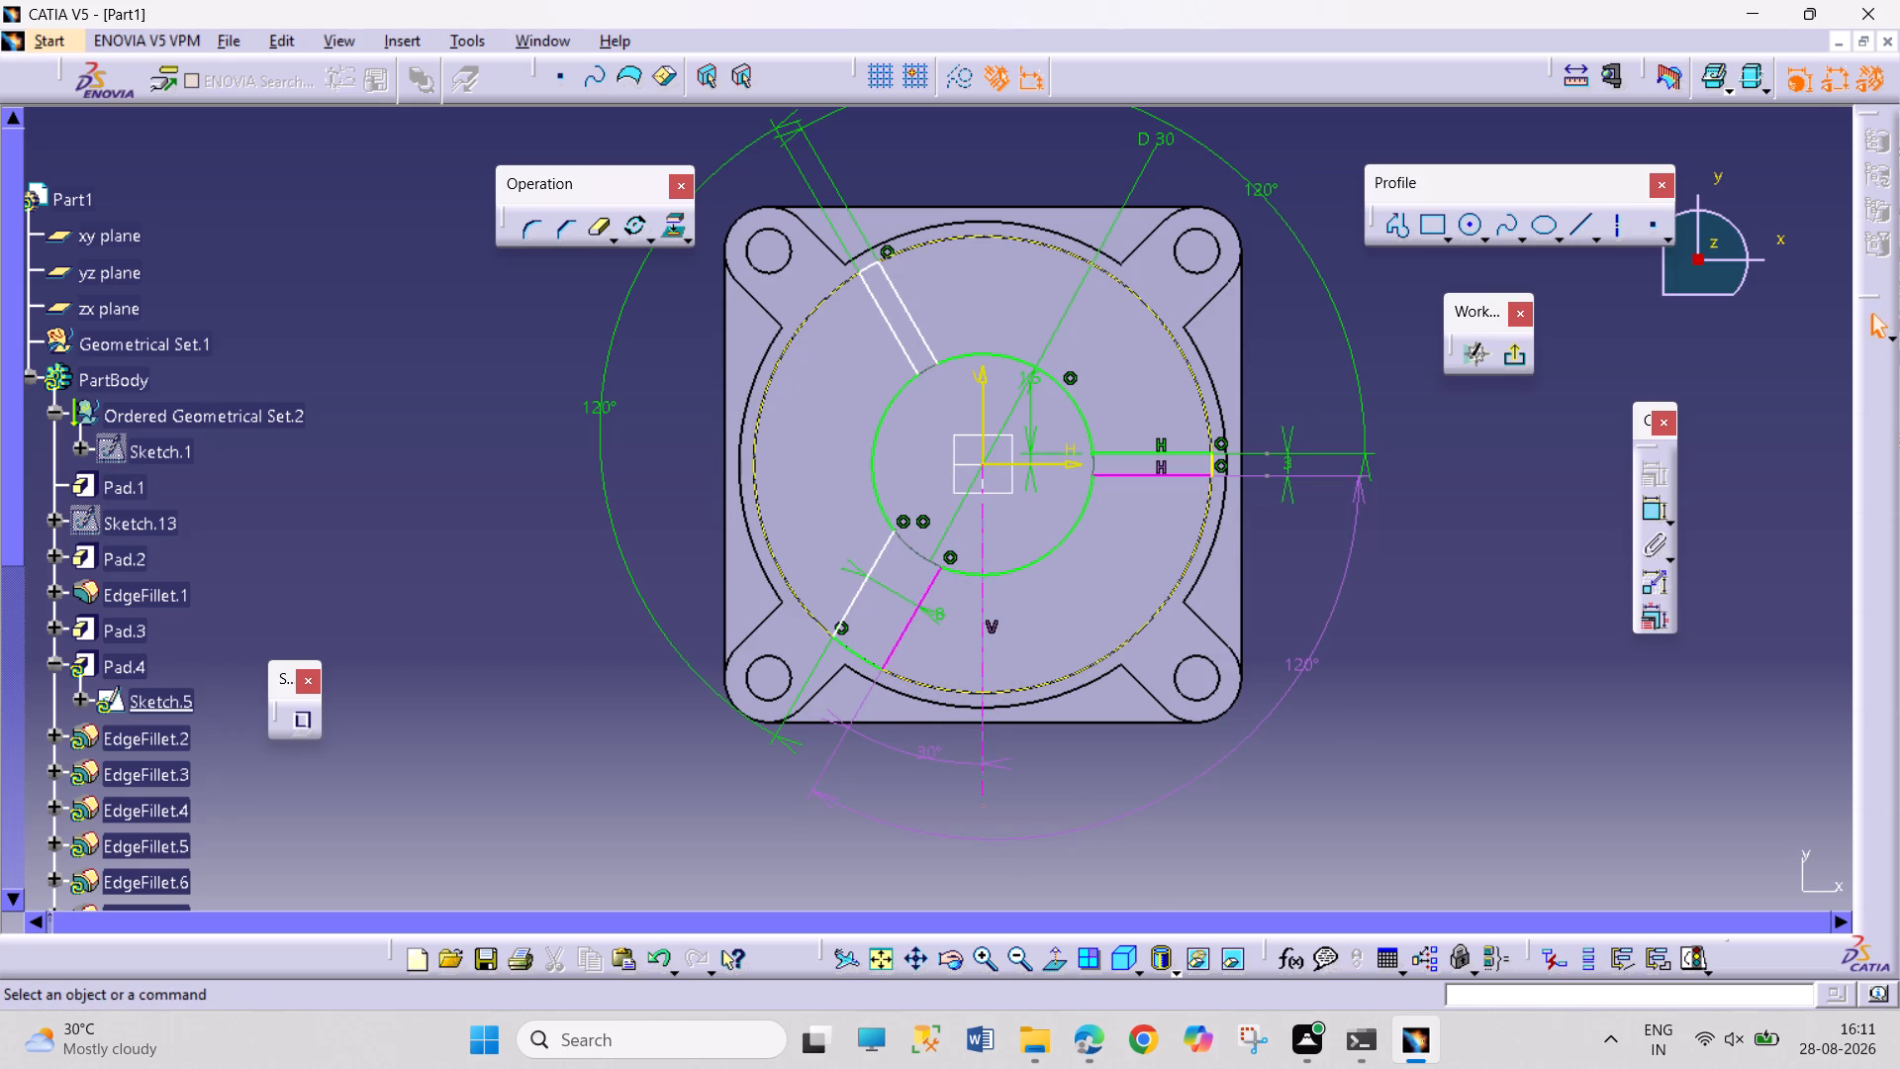
pyautogui.rightClick(1301, 663)
pyautogui.click(1370, 602)
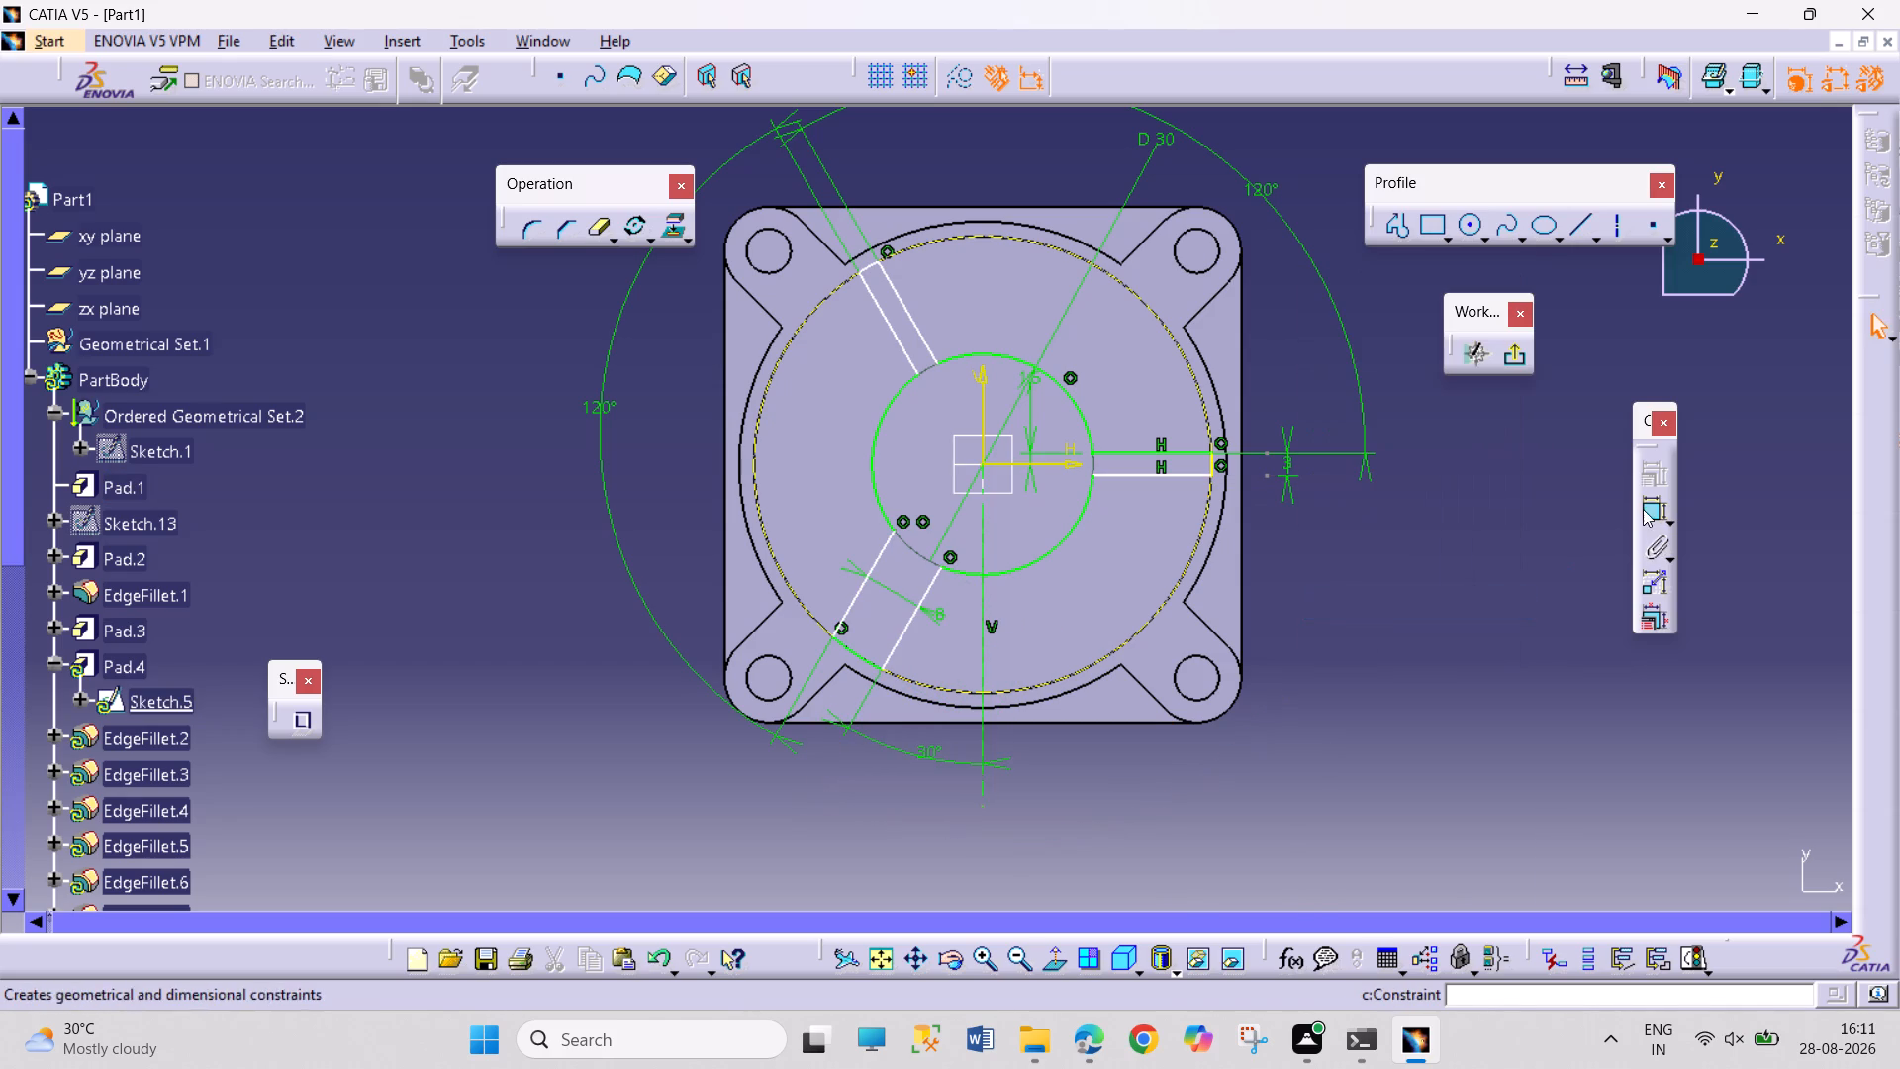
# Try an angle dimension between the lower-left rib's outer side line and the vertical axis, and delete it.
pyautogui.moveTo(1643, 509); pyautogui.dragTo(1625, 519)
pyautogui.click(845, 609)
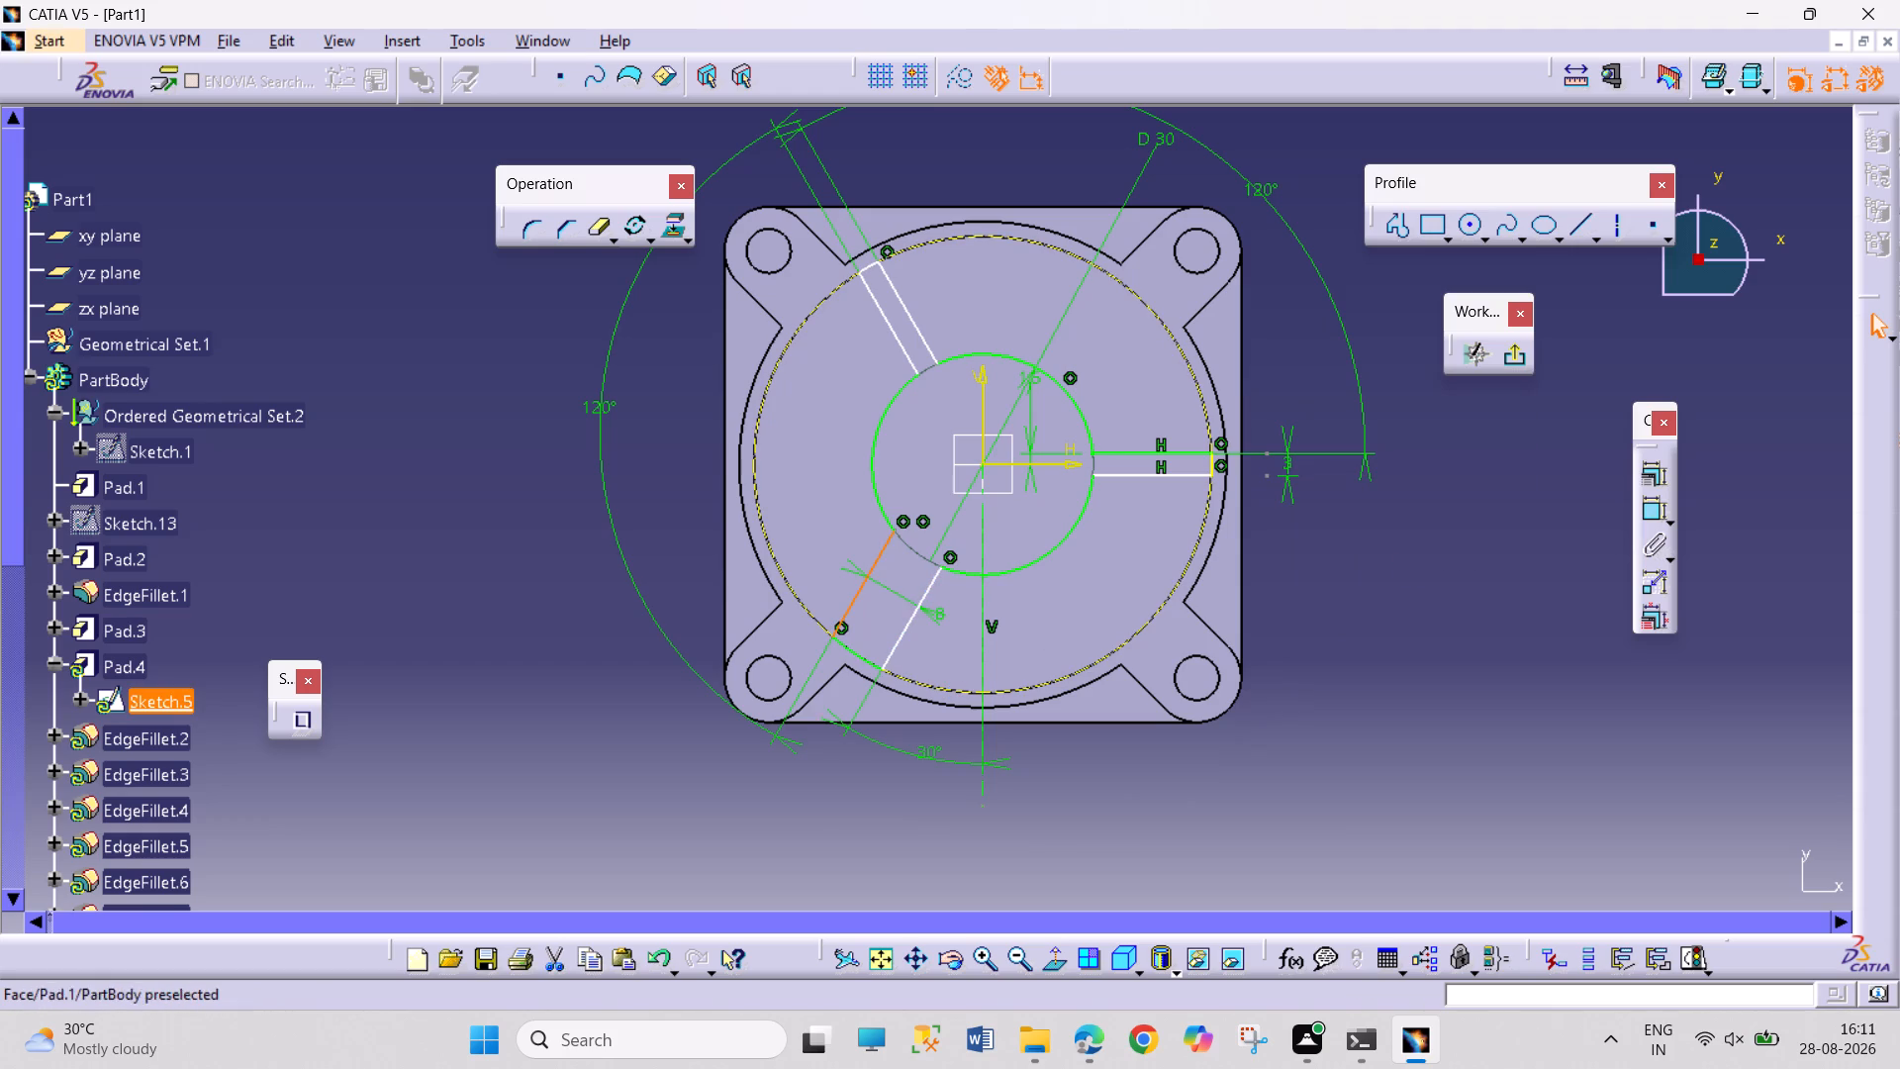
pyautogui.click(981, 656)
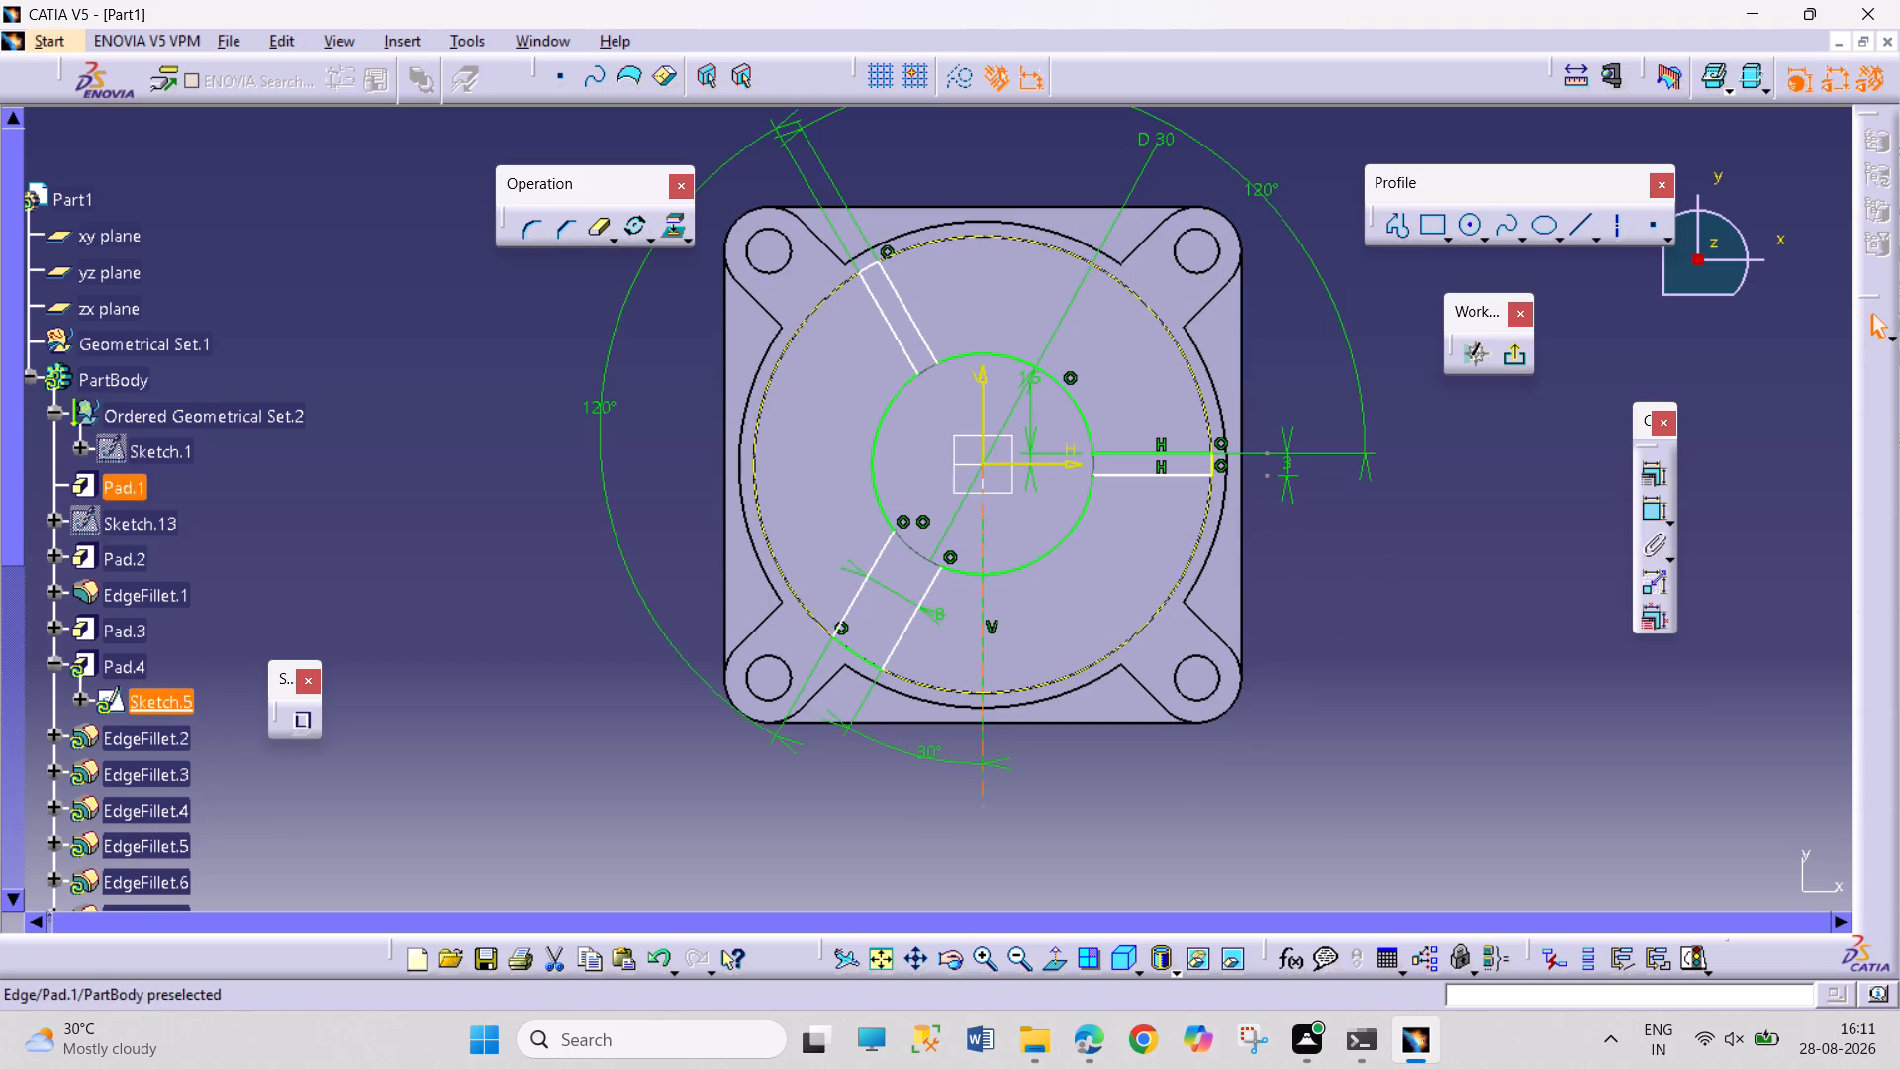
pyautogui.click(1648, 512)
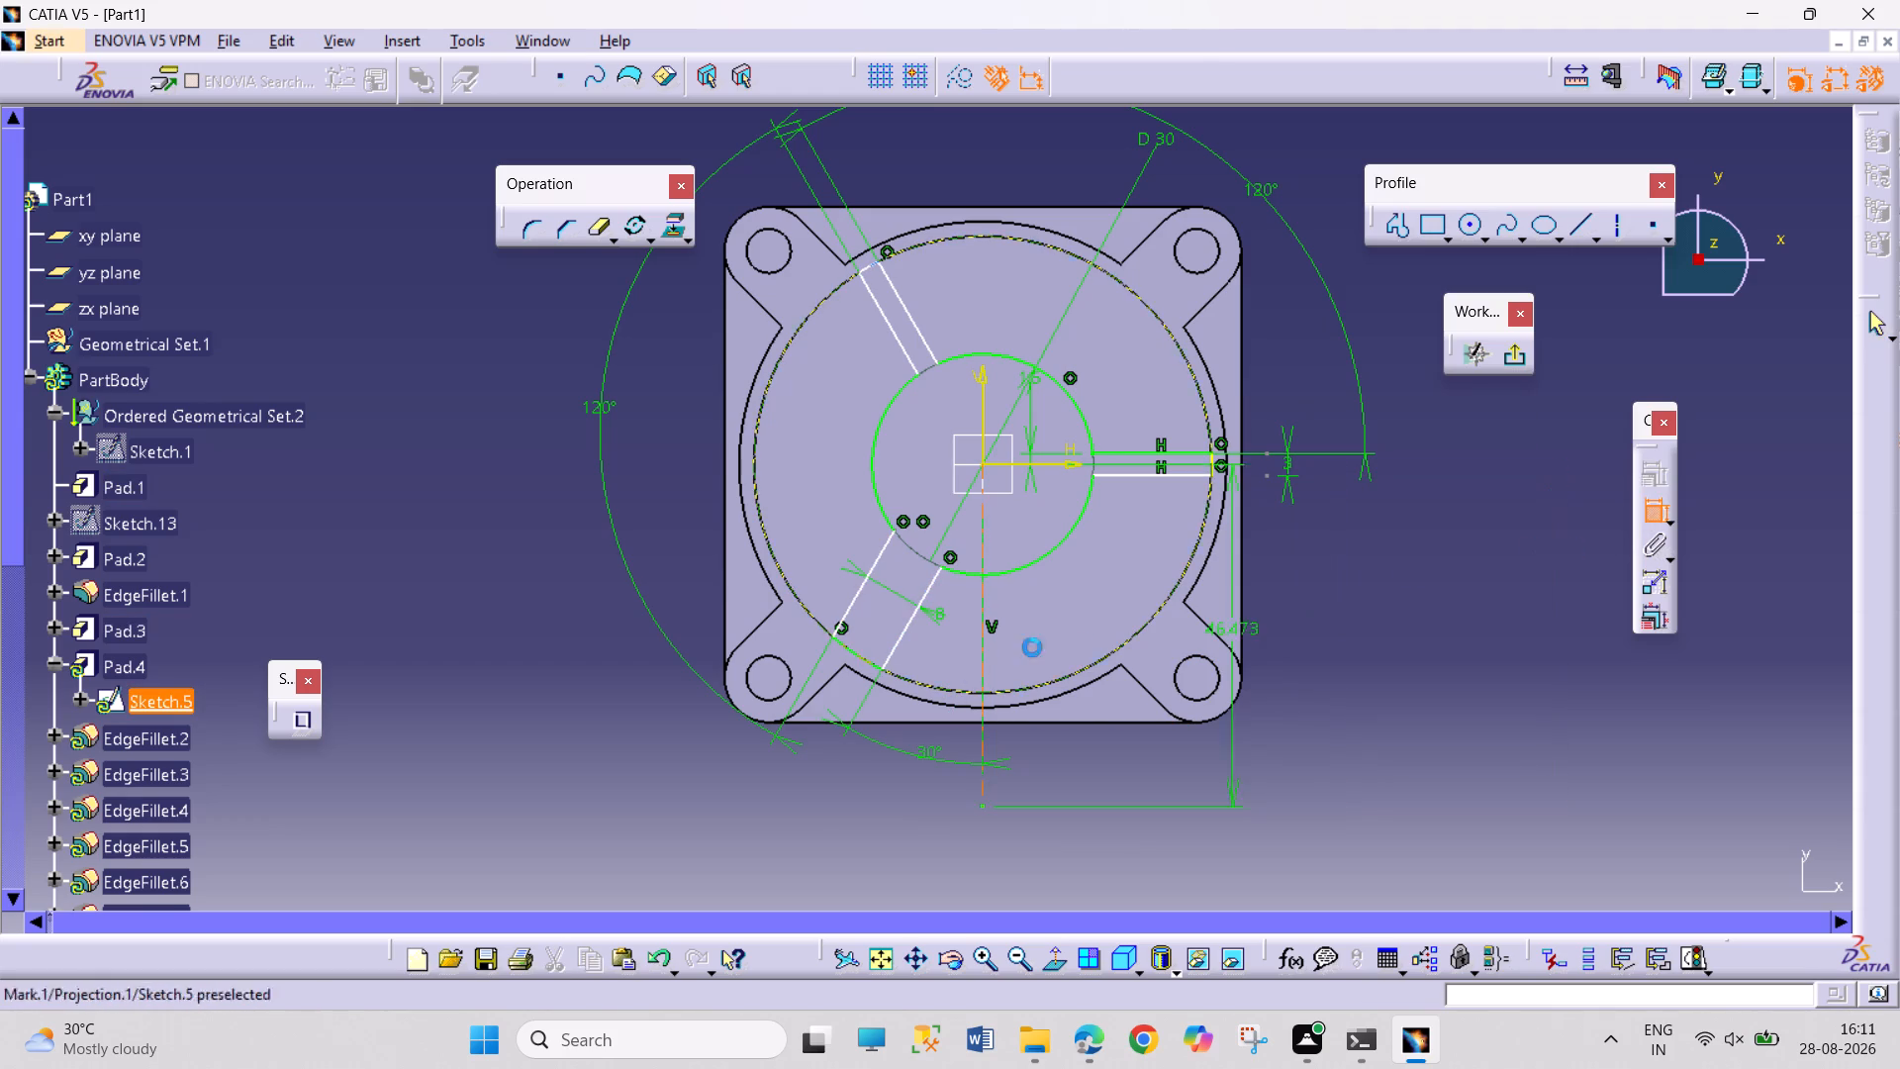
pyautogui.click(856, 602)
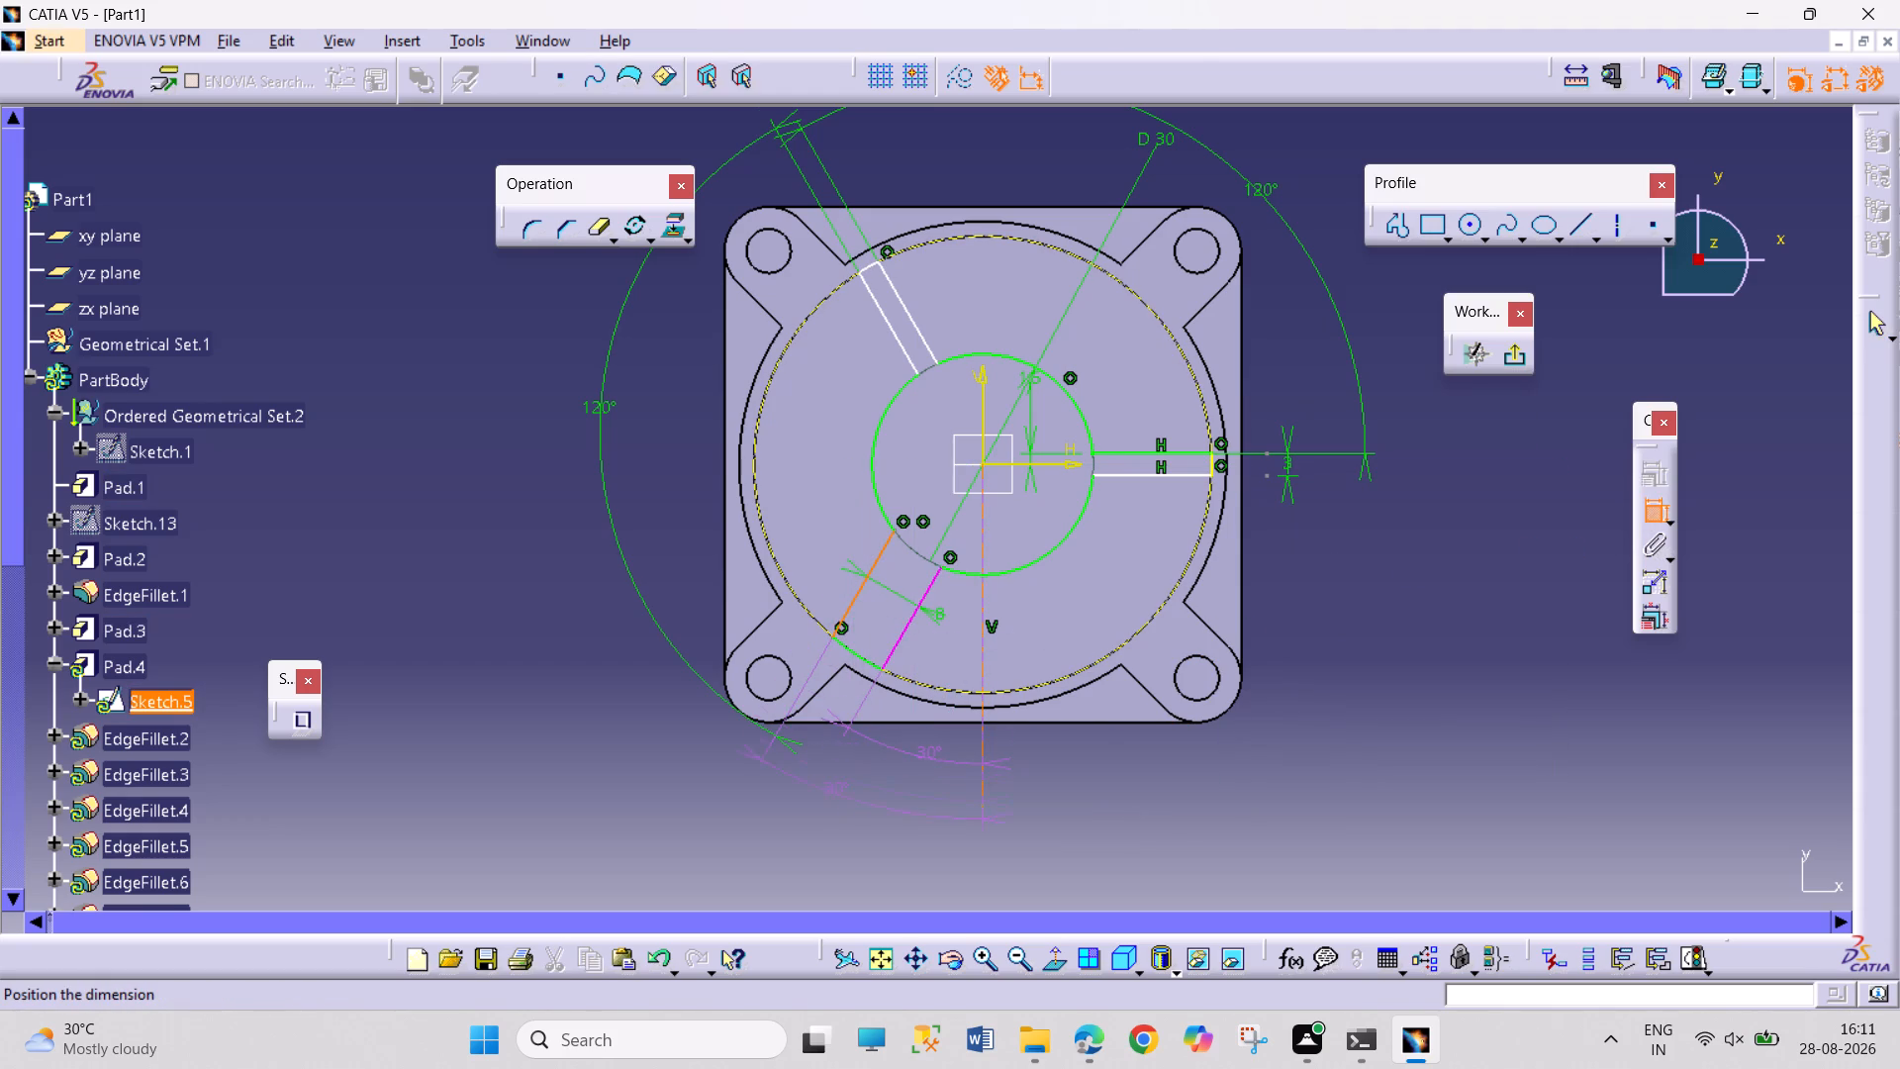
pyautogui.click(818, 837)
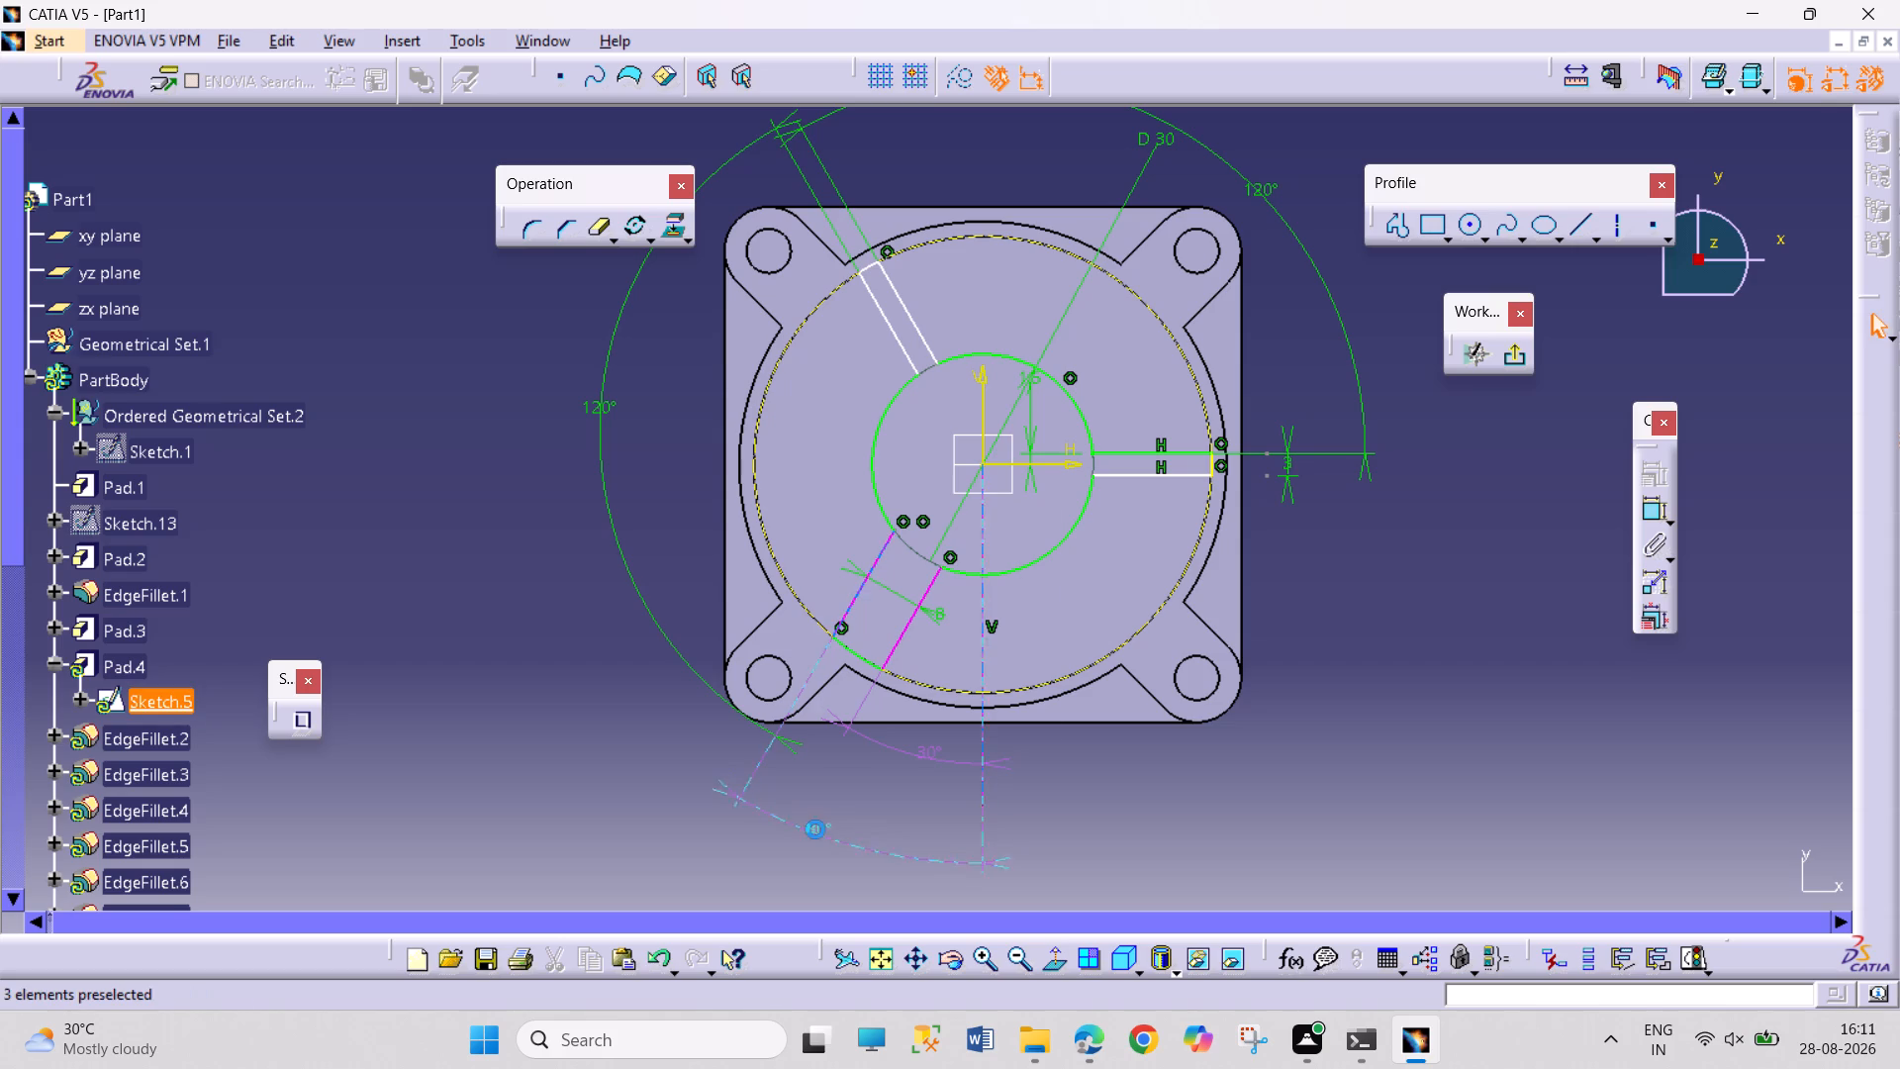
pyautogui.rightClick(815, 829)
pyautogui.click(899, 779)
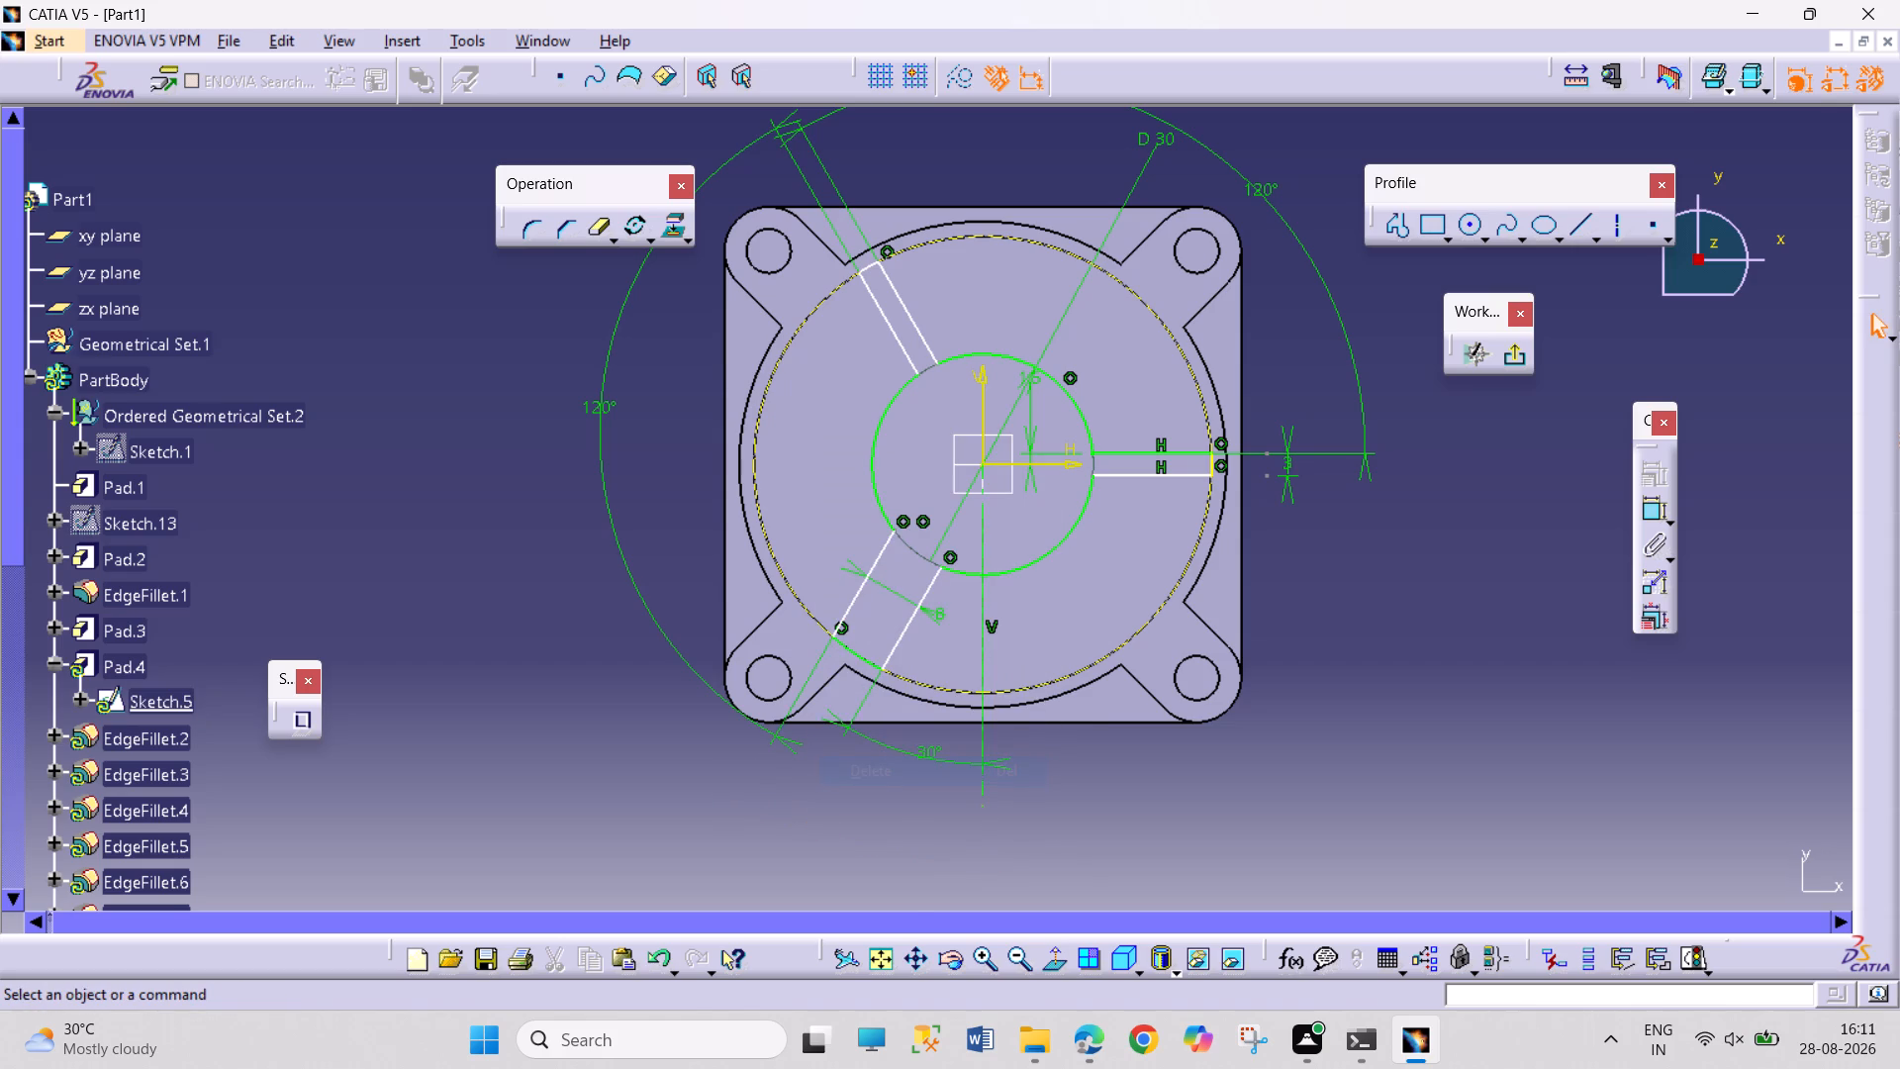
# Shift the lower-left rib's inner side line slightly toward the vertical axis.
pyautogui.moveTo(895, 661); pyautogui.dragTo(904, 659)
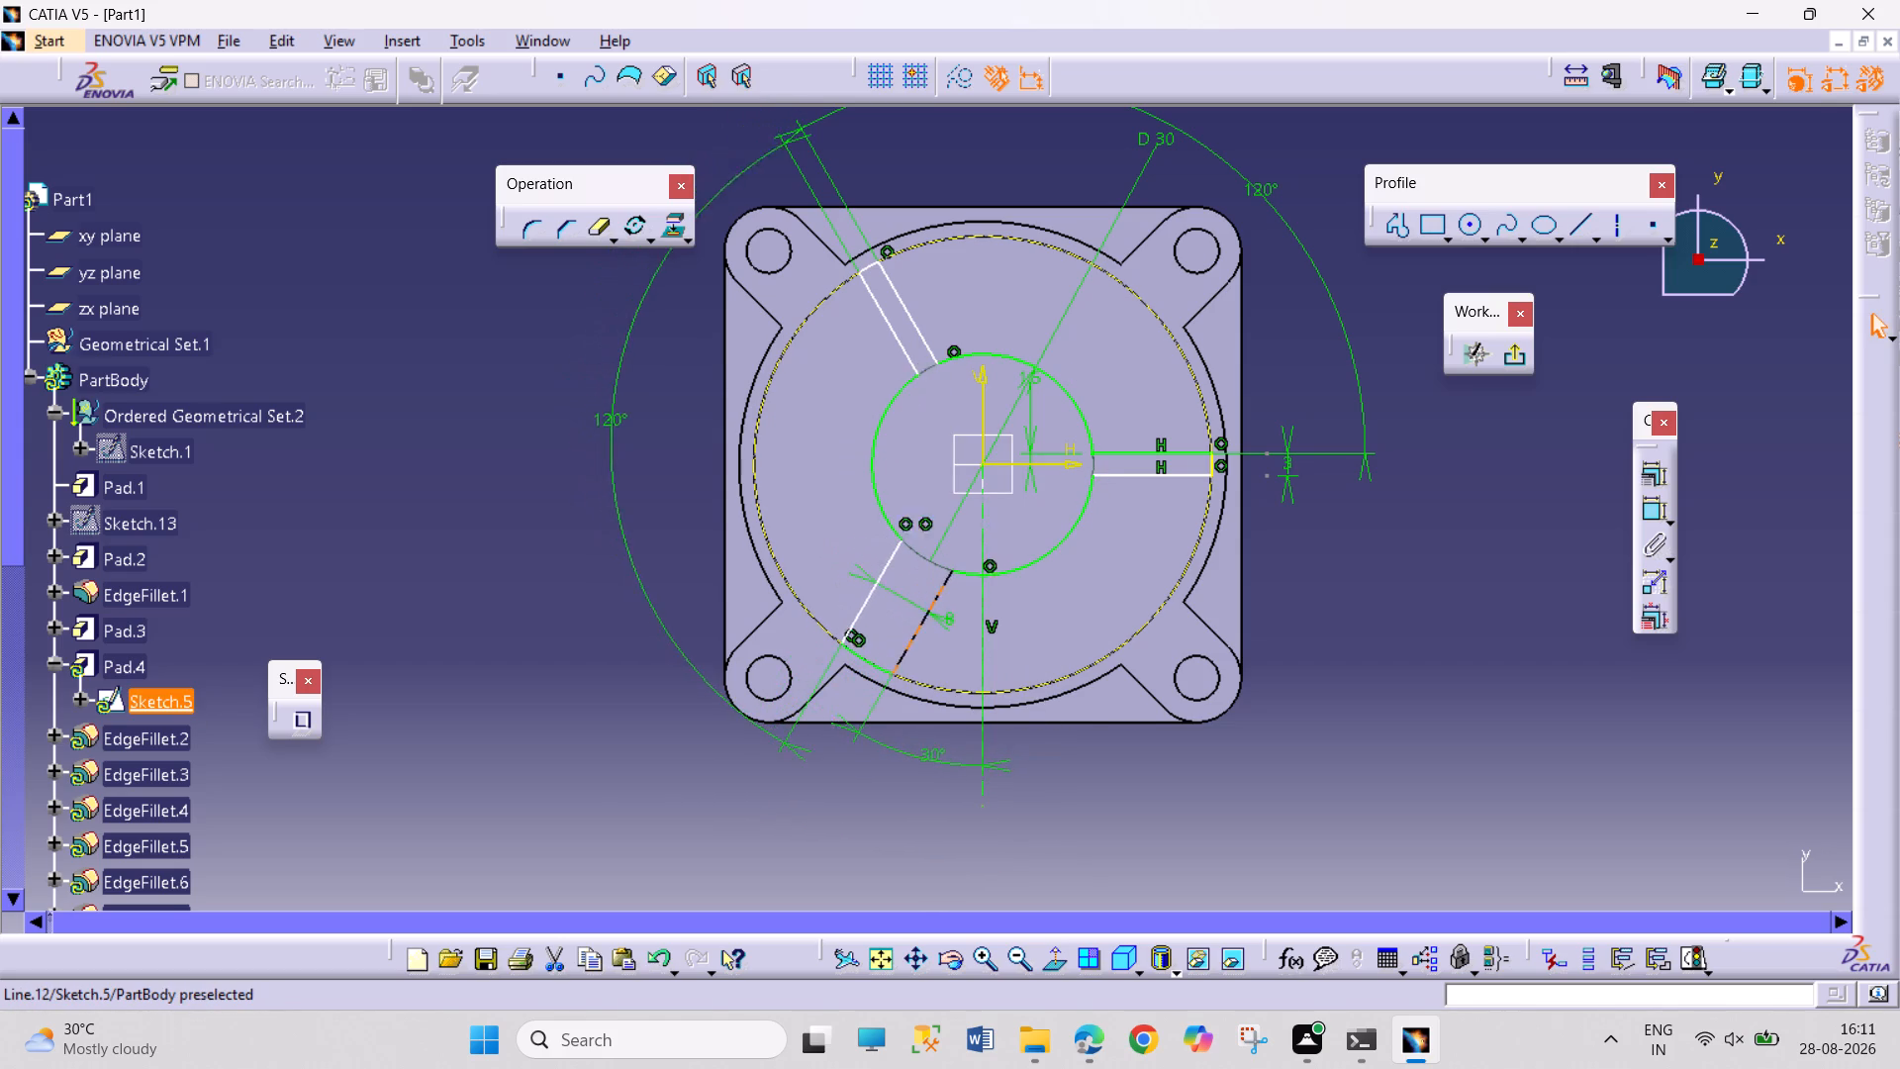
pyautogui.moveTo(904, 659); pyautogui.dragTo(906, 659)
pyautogui.click(1100, 797)
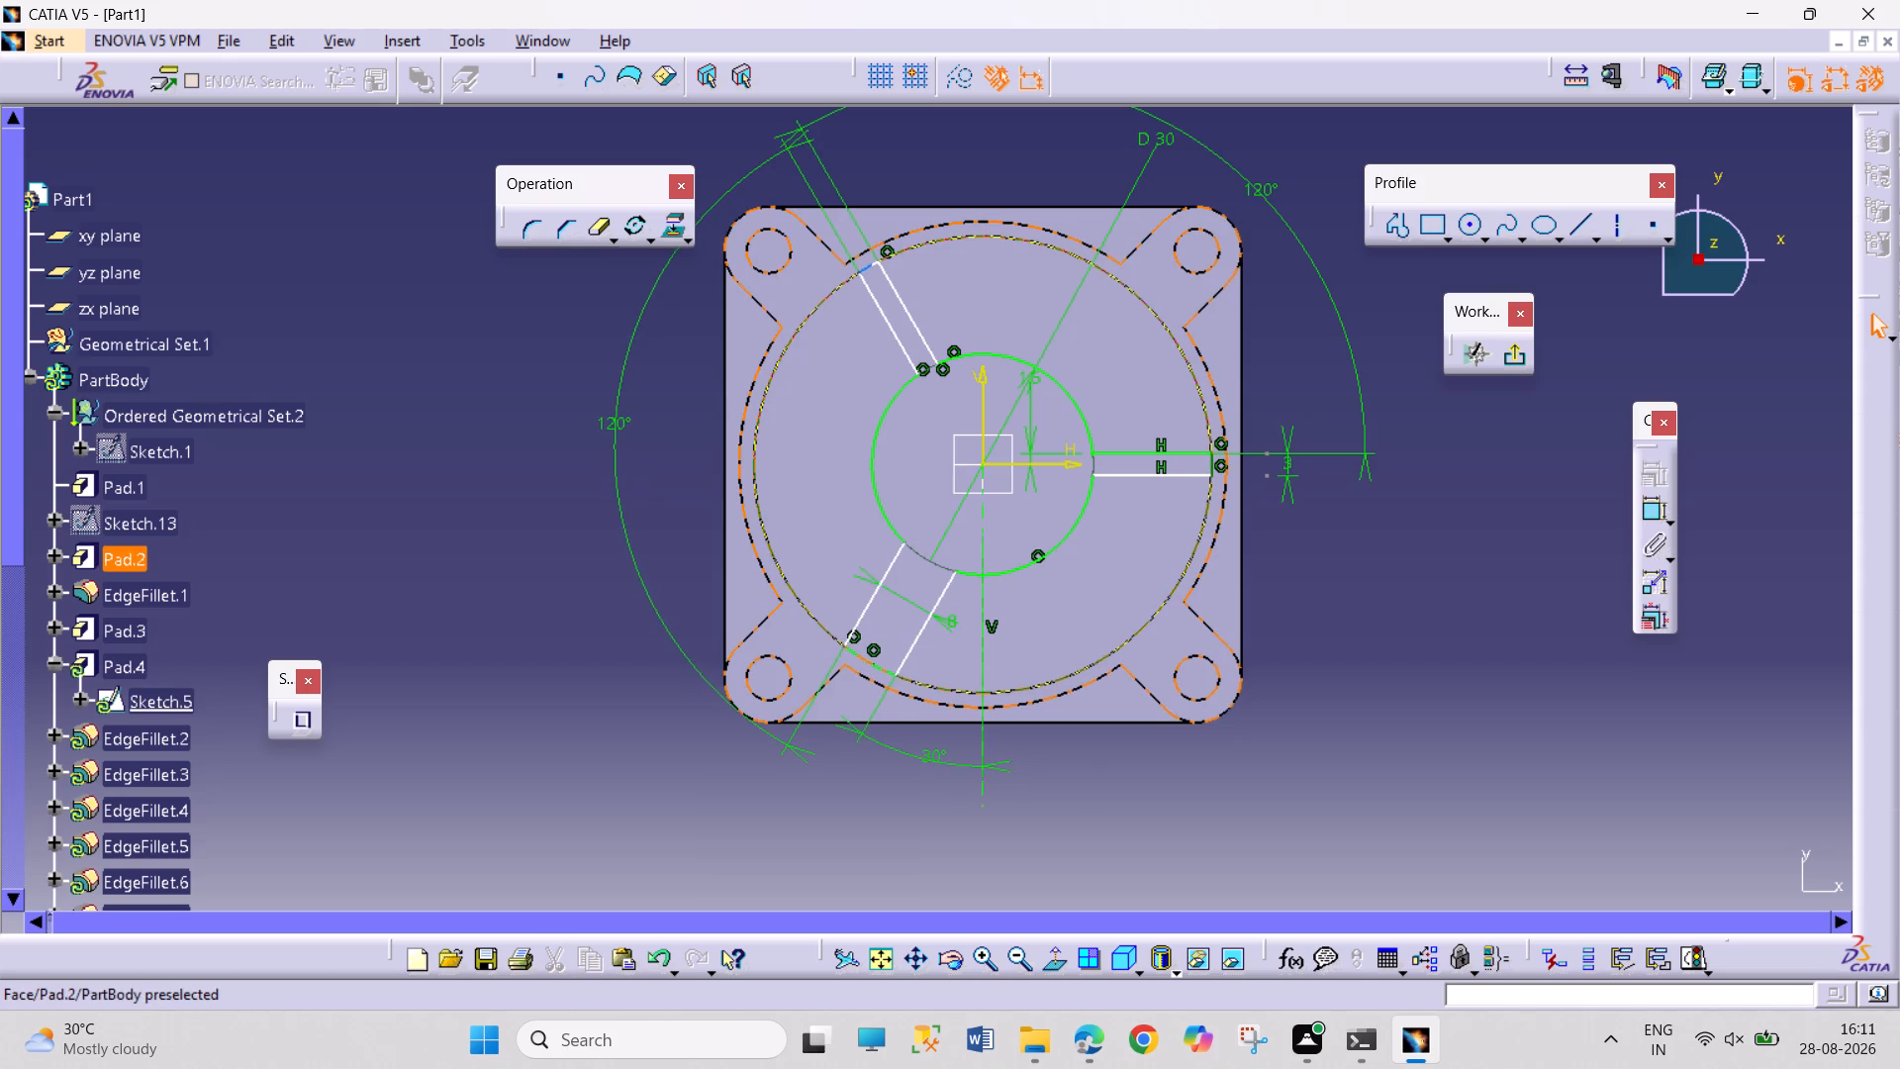
# Draw an axis line about 53.7 mm long from the sketch origin at 240°, running down between the lower-left rib's side lines.
pyautogui.click(1614, 233)
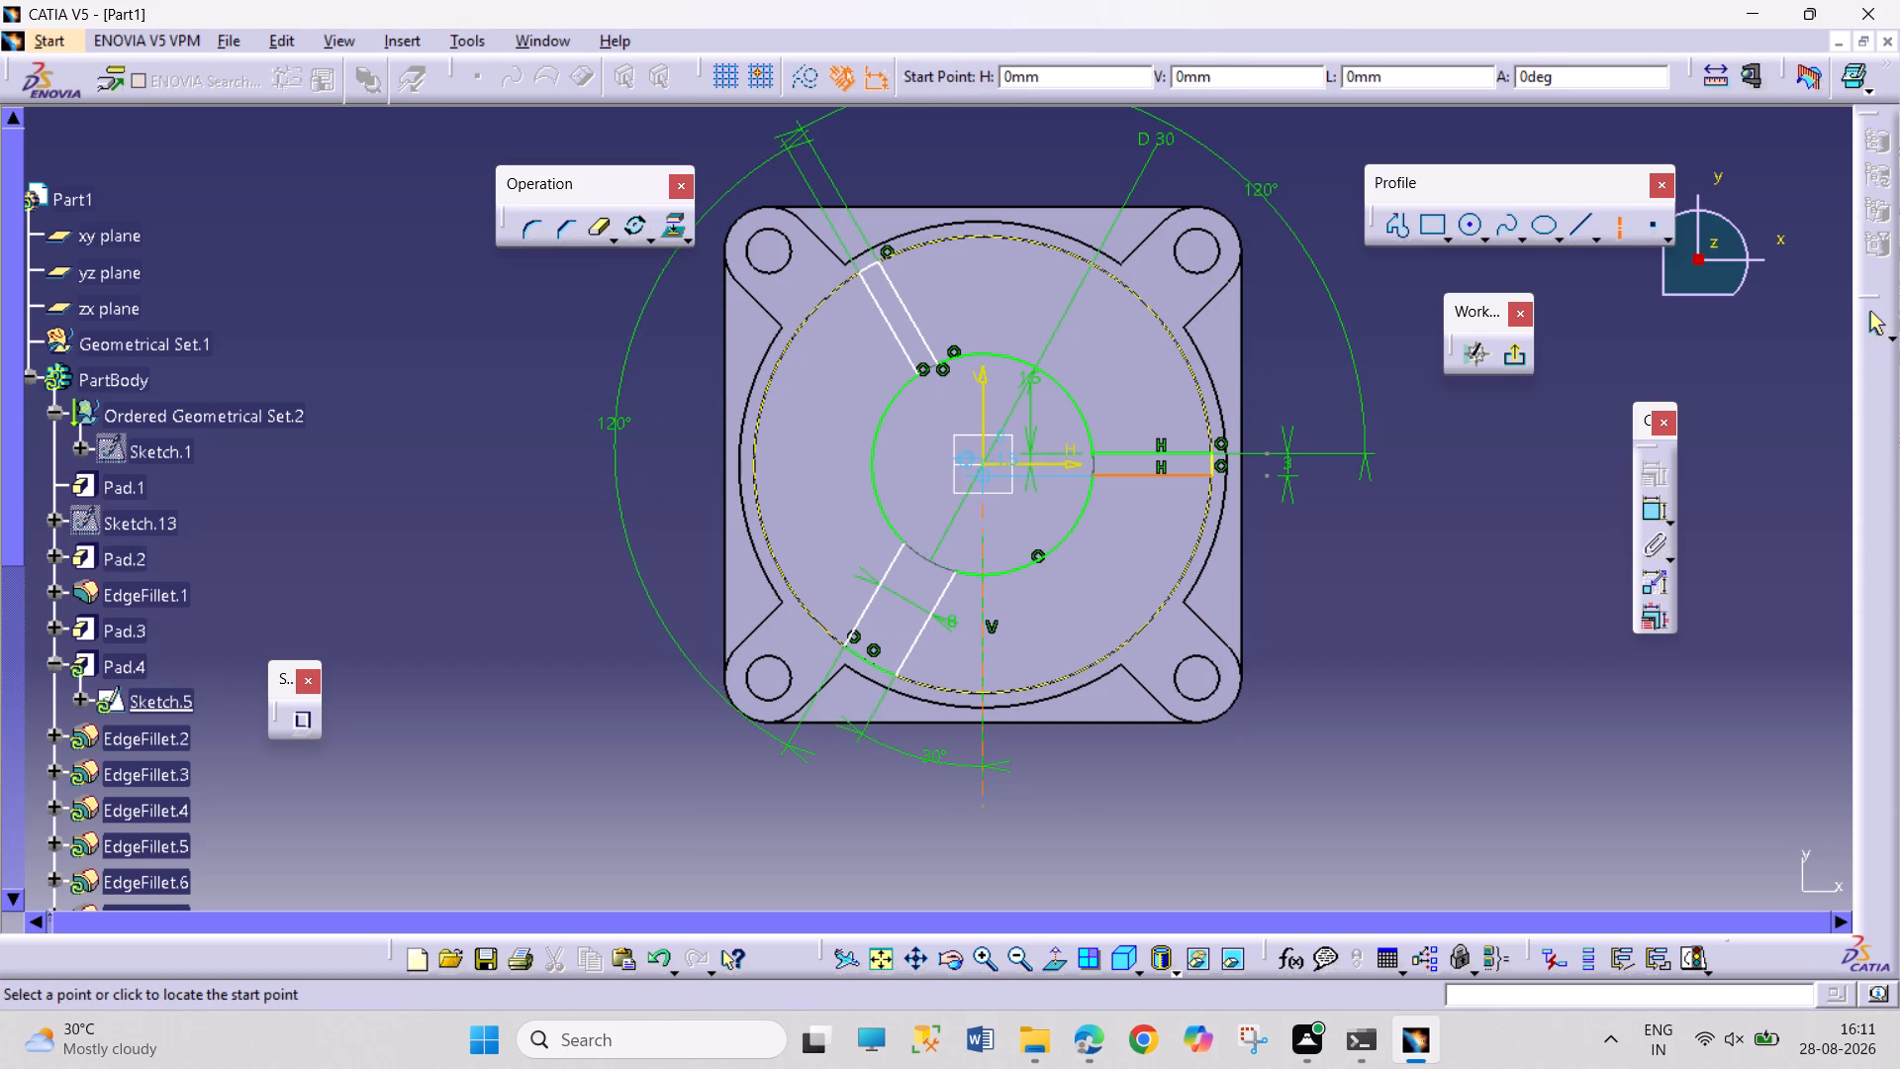
pyautogui.click(982, 463)
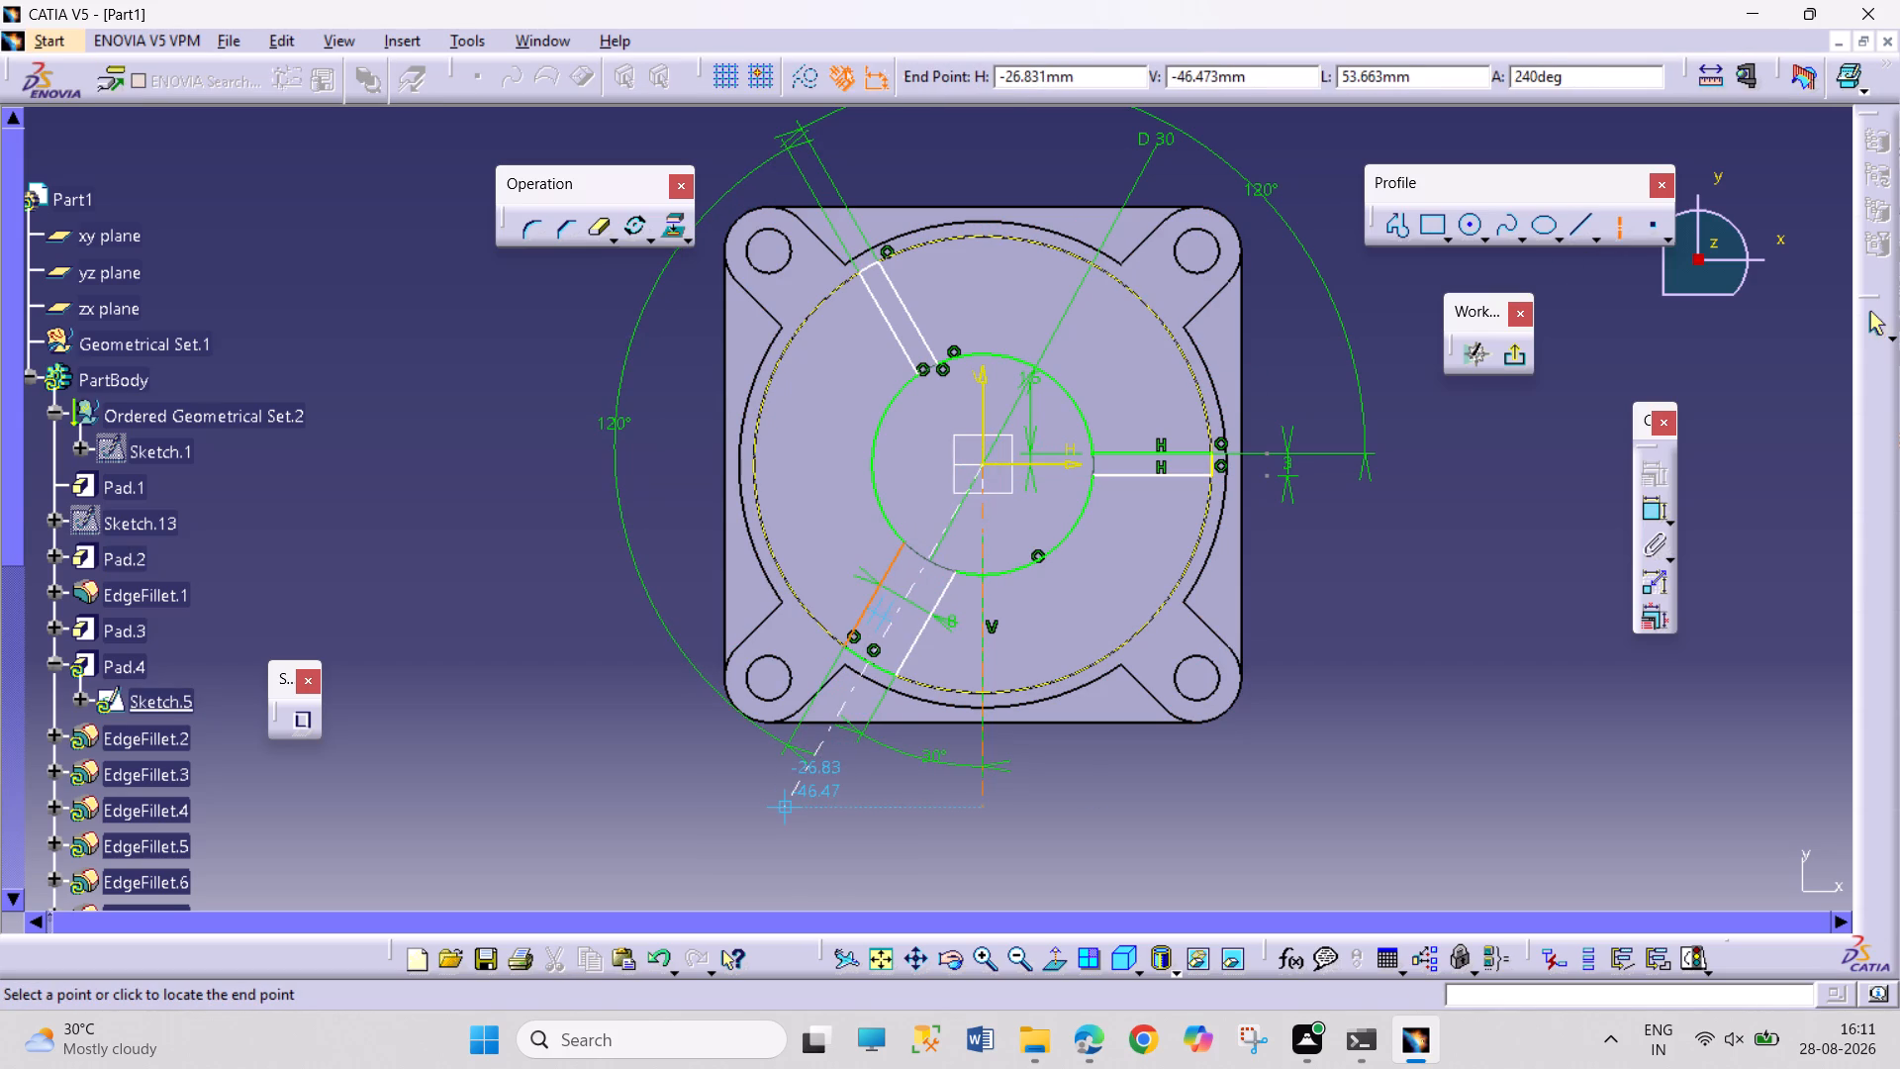
pyautogui.click(791, 804)
pyautogui.click(1084, 852)
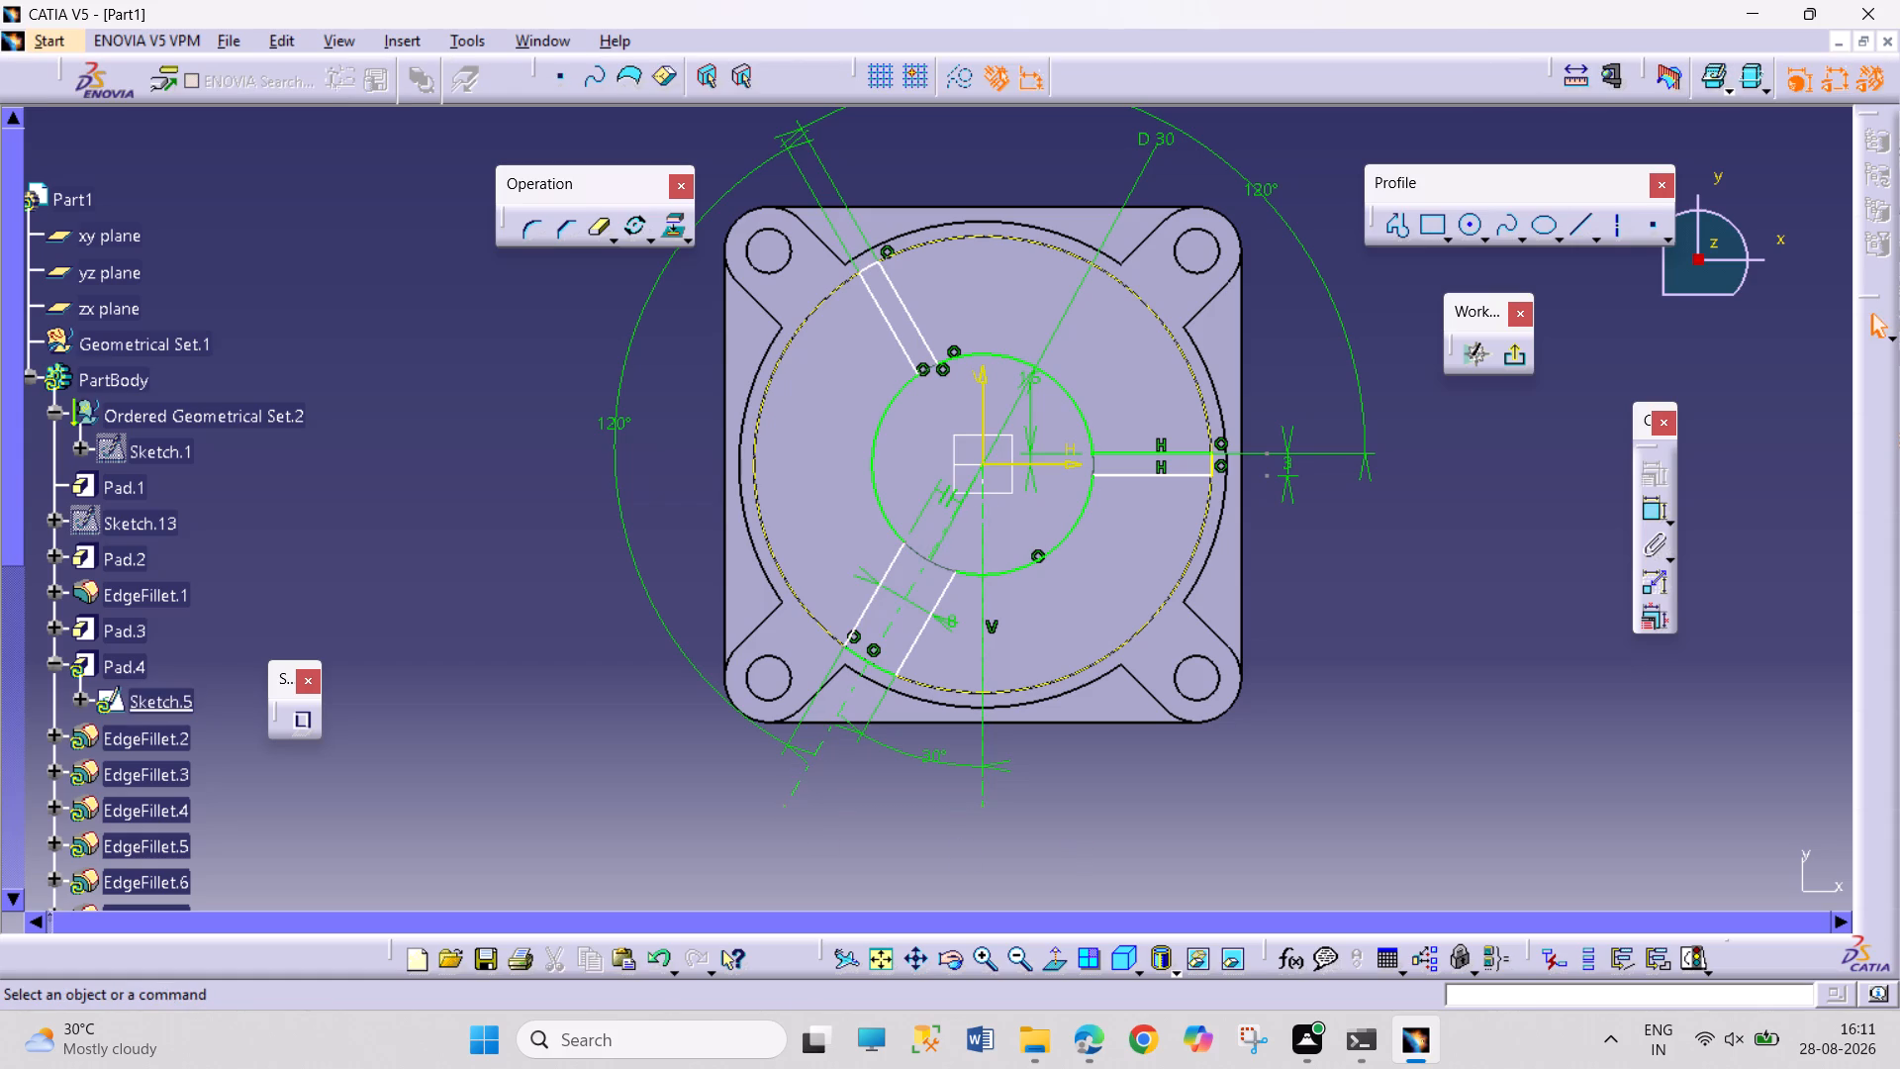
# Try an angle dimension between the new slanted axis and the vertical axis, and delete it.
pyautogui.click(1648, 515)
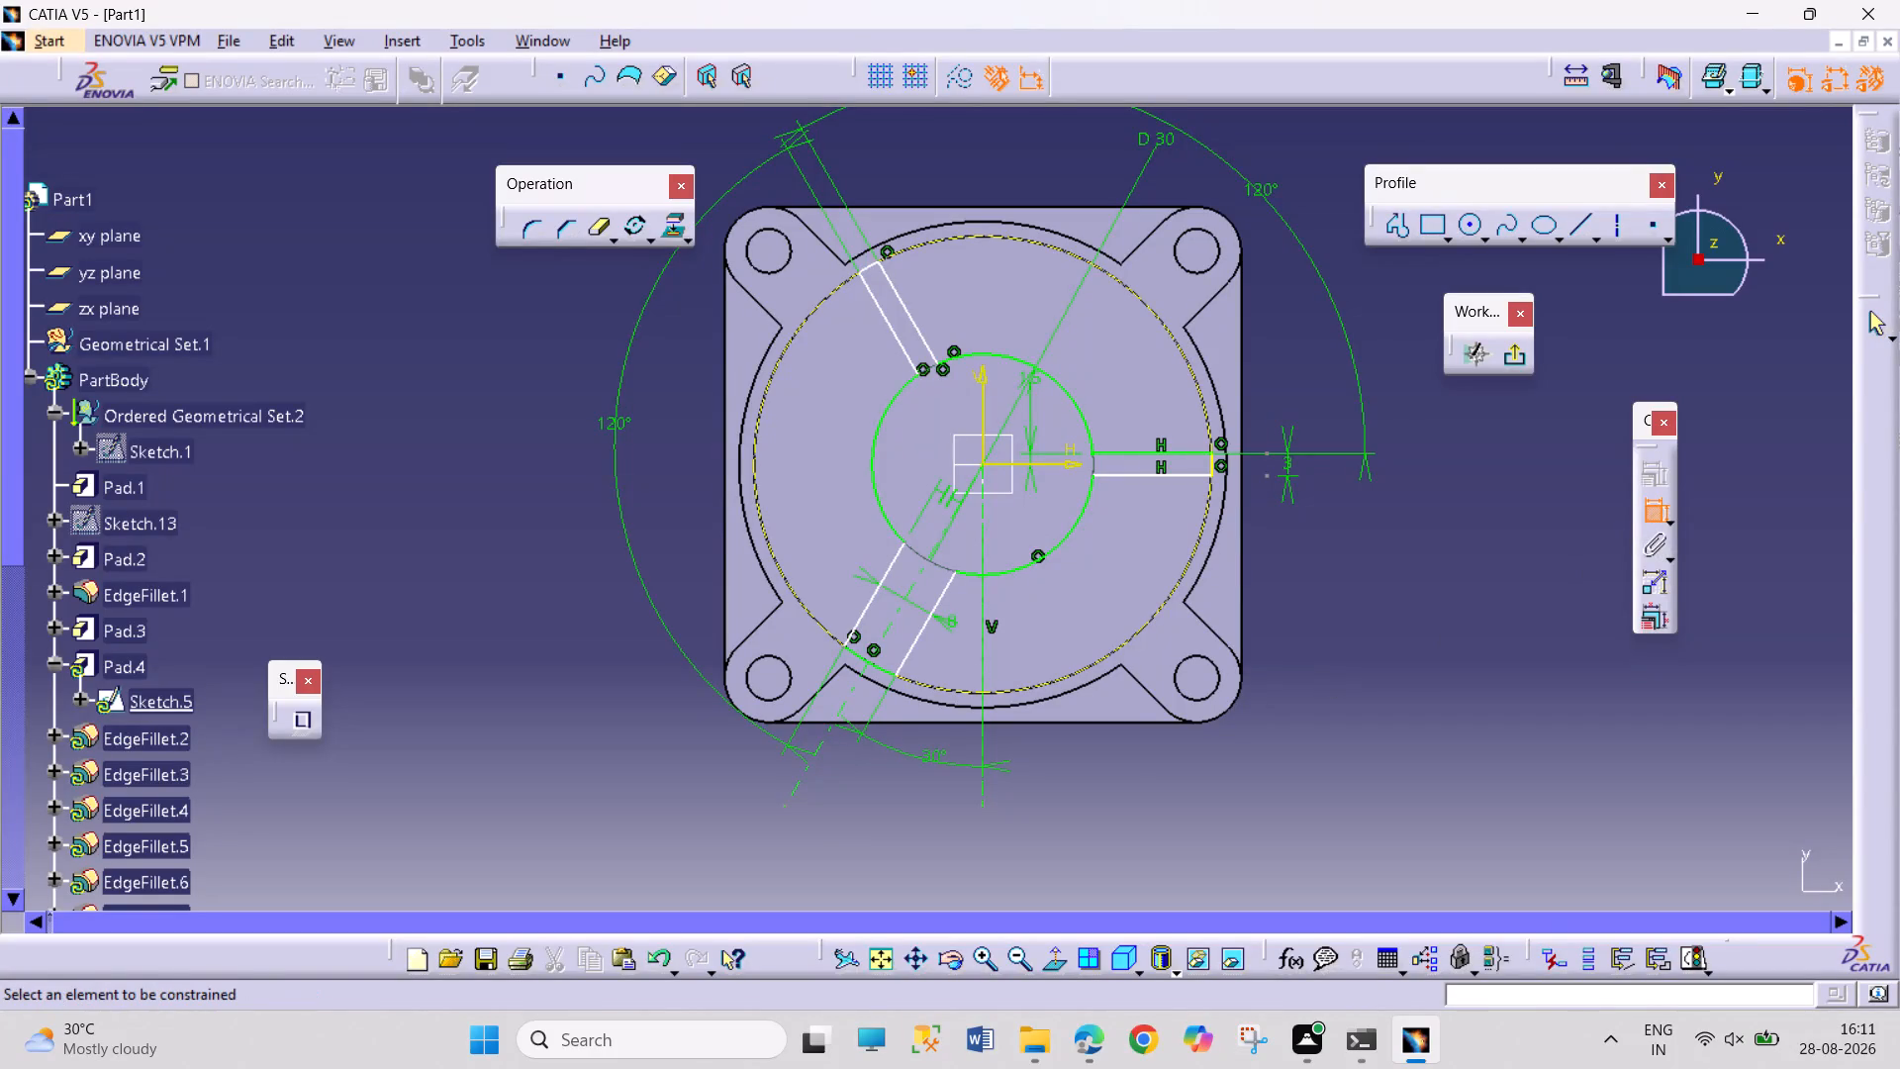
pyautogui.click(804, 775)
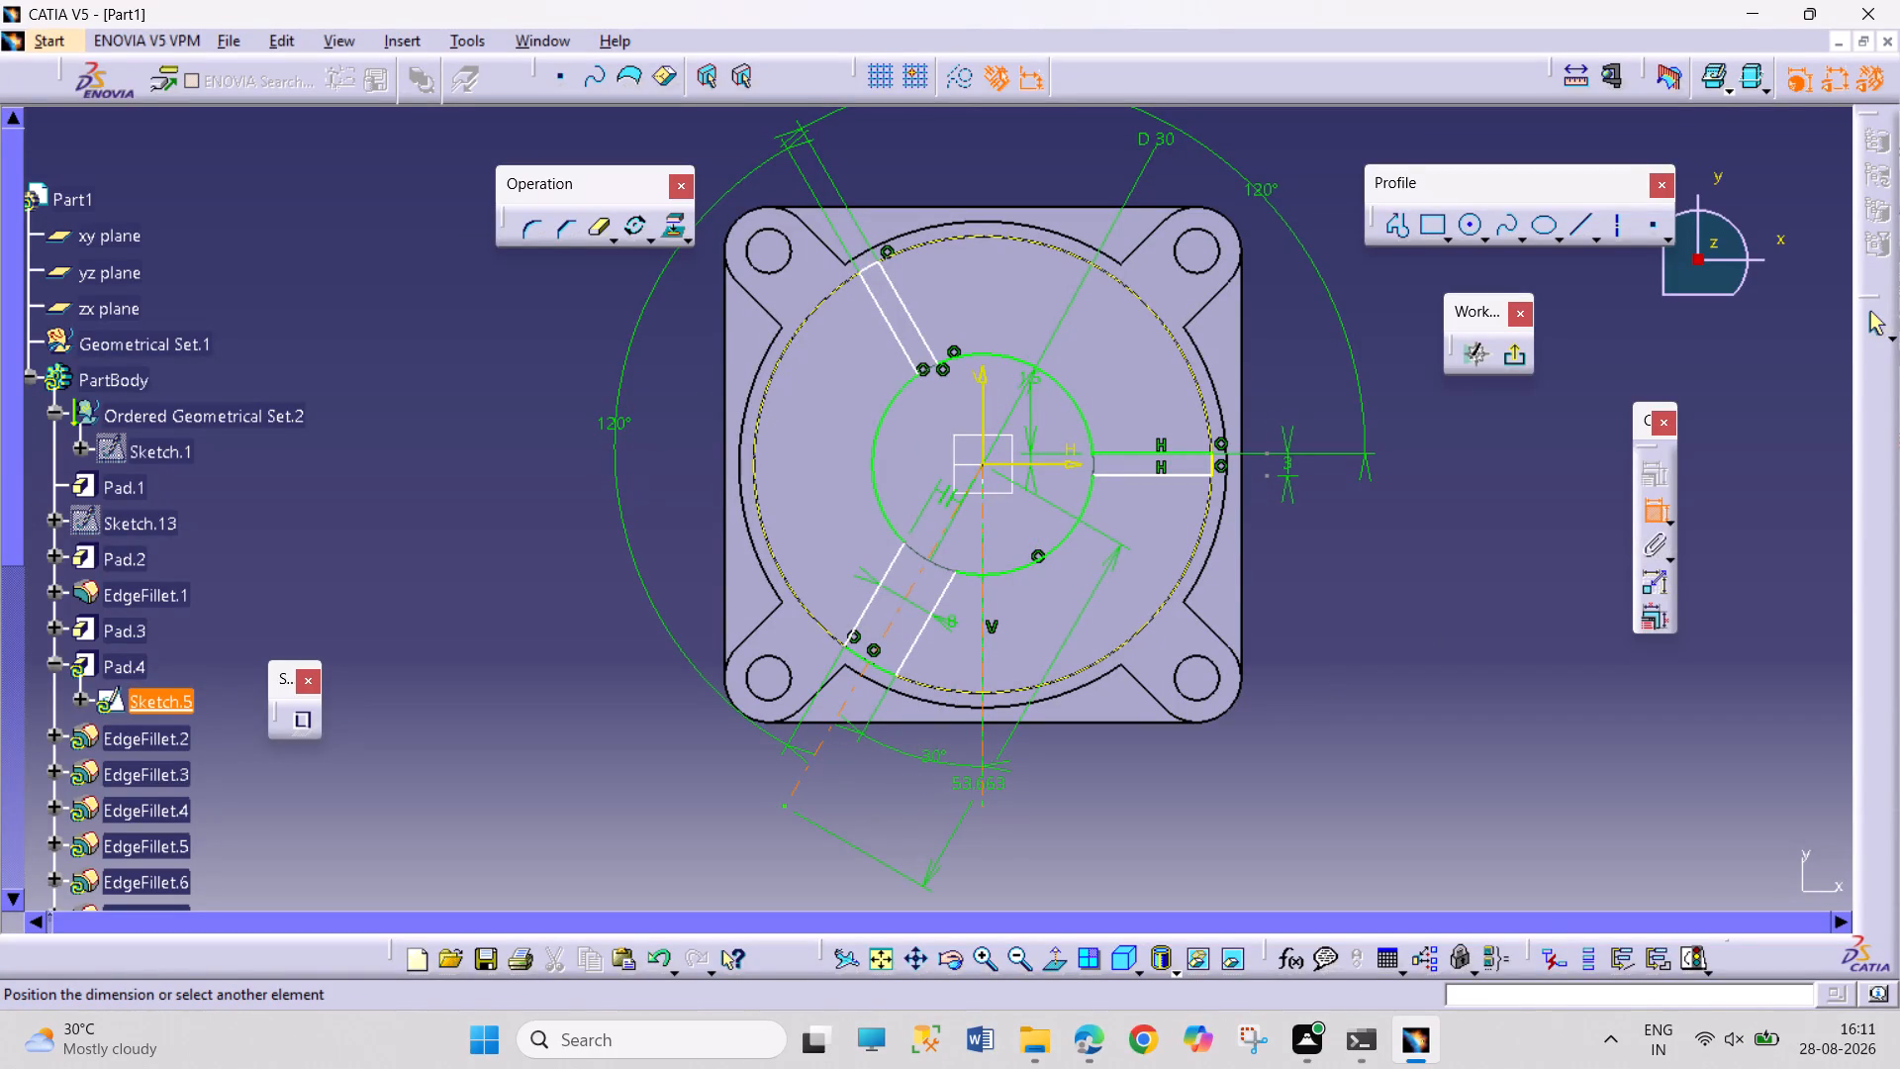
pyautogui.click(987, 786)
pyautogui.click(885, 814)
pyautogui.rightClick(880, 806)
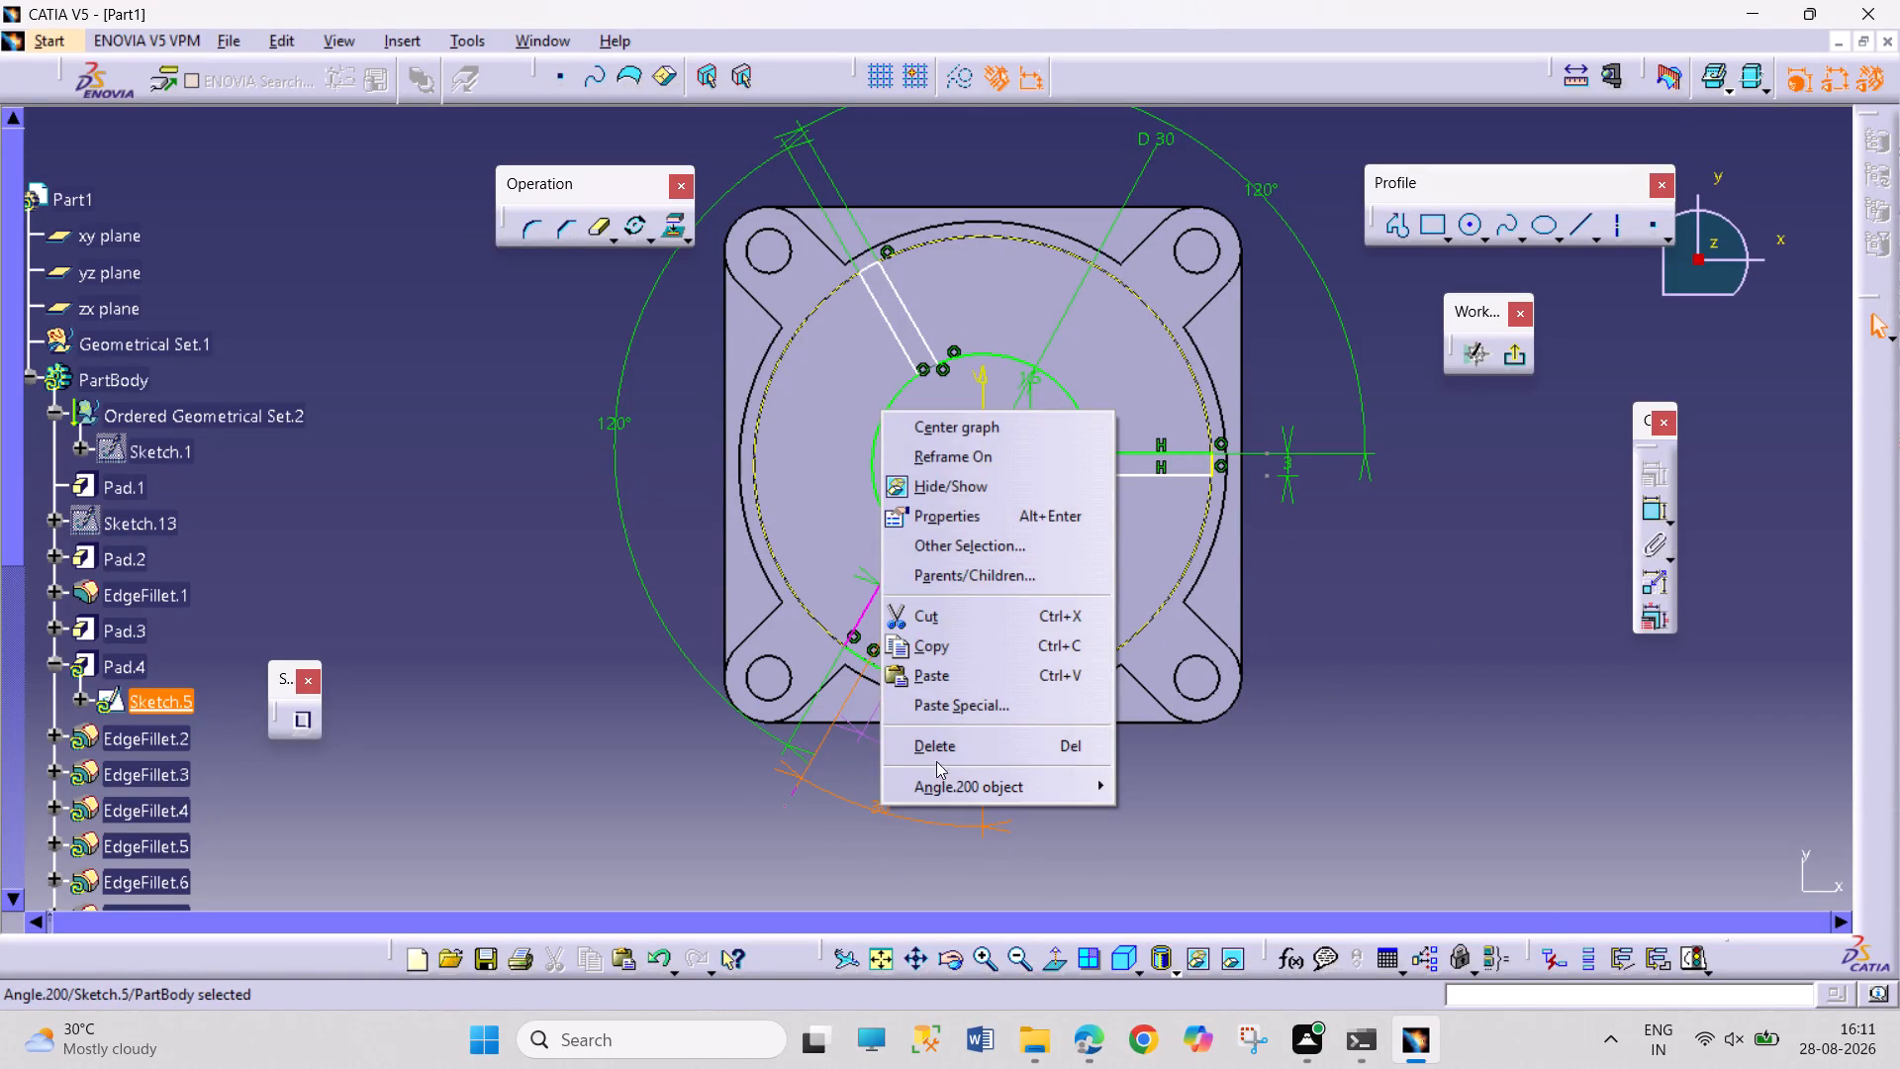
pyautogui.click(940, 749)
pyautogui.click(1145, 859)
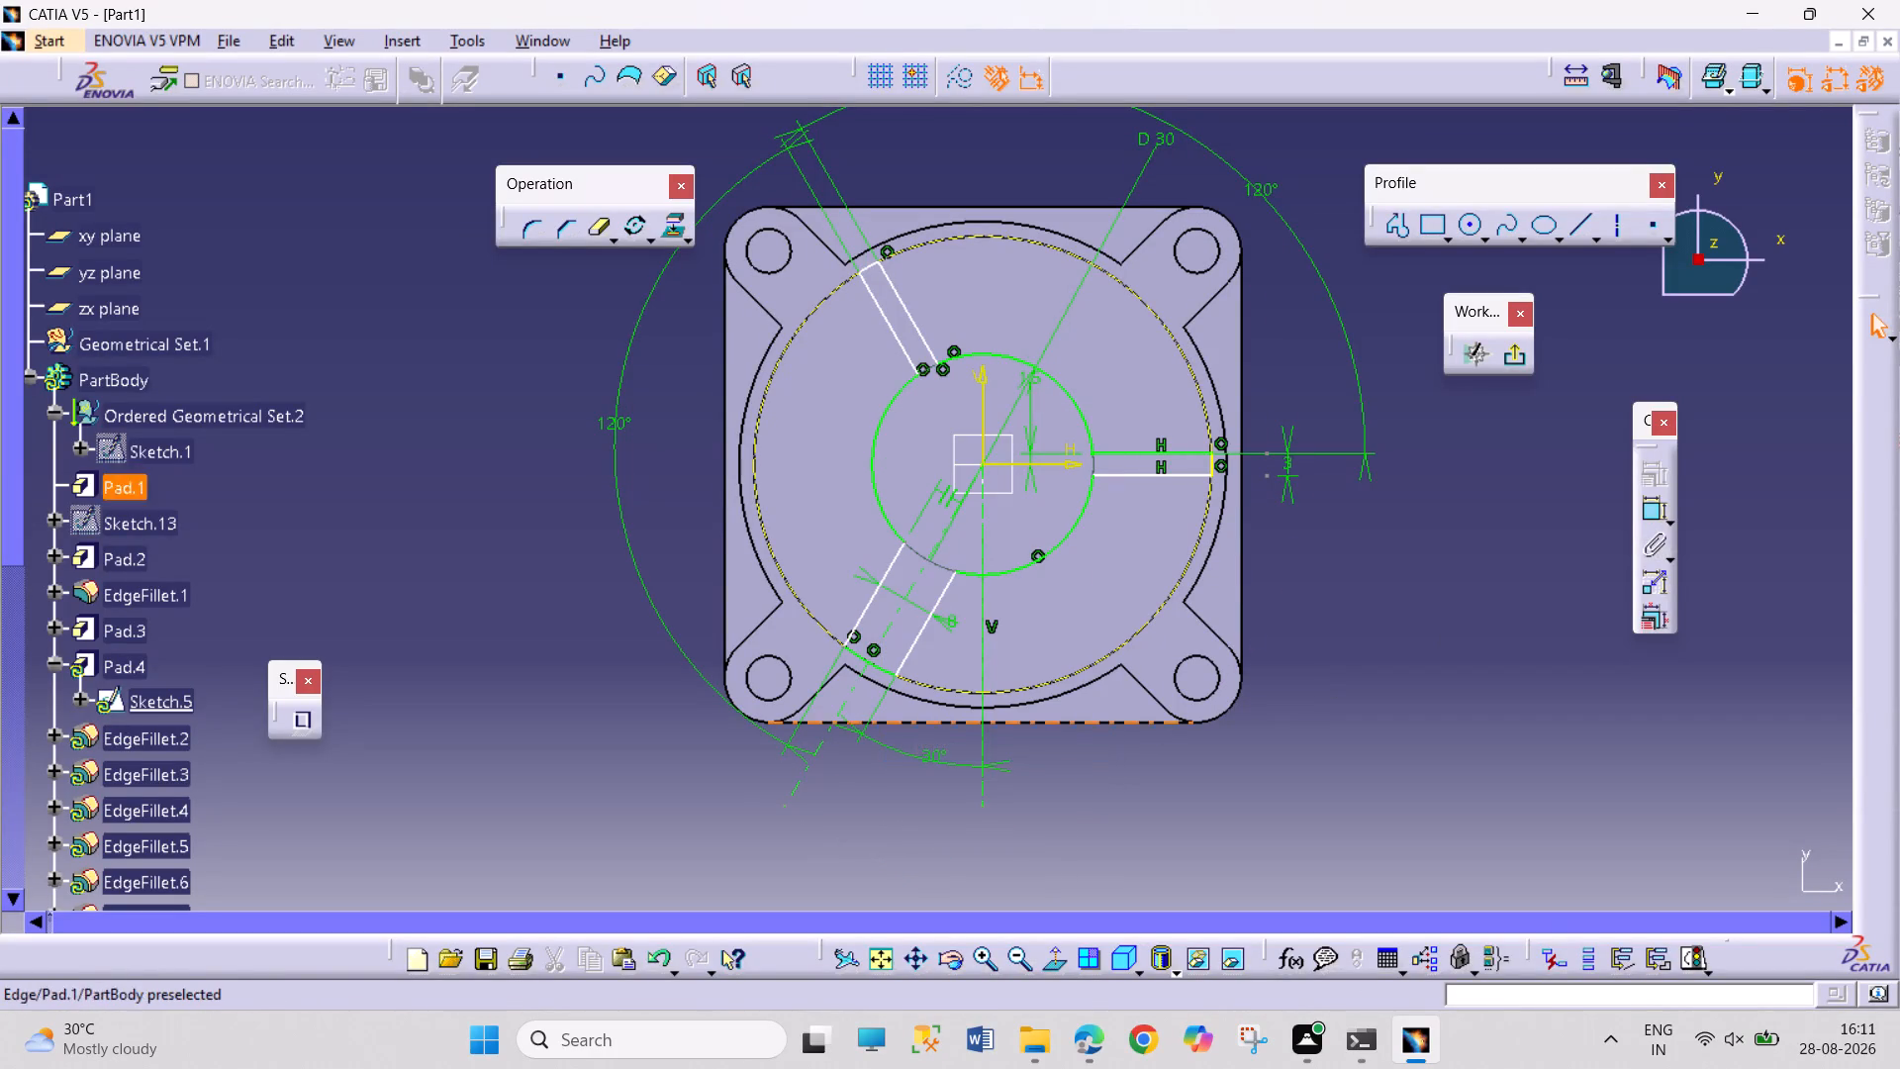
# Apply a Parallelism constraint to the slanted axis and both side lines of the lower-left rib, and exit the sketch.
pyautogui.click(920, 638)
pyautogui.keyDown('ctrl'); pyautogui.click(893, 624); pyautogui.keyUp('ctrl')
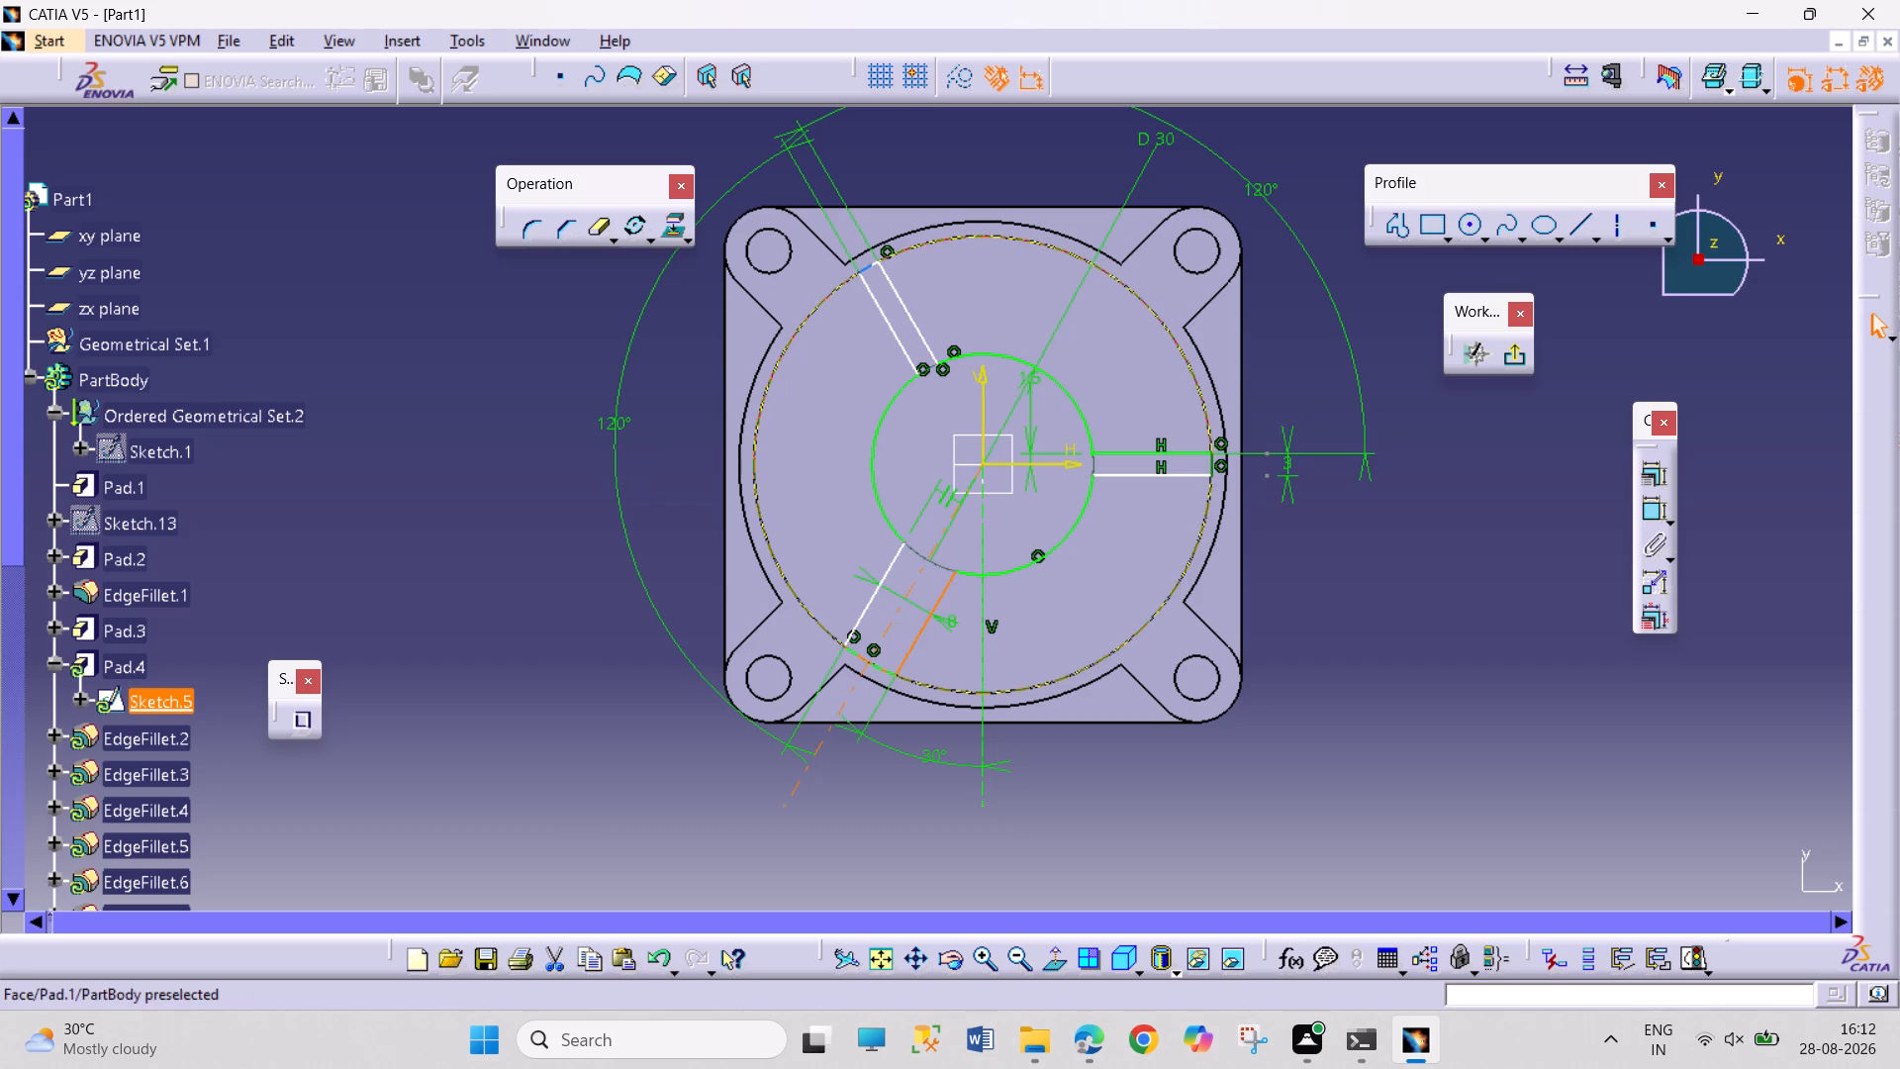
pyautogui.keyDown('ctrl'); pyautogui.click(878, 601); pyautogui.keyUp('ctrl')
pyautogui.click(1666, 478)
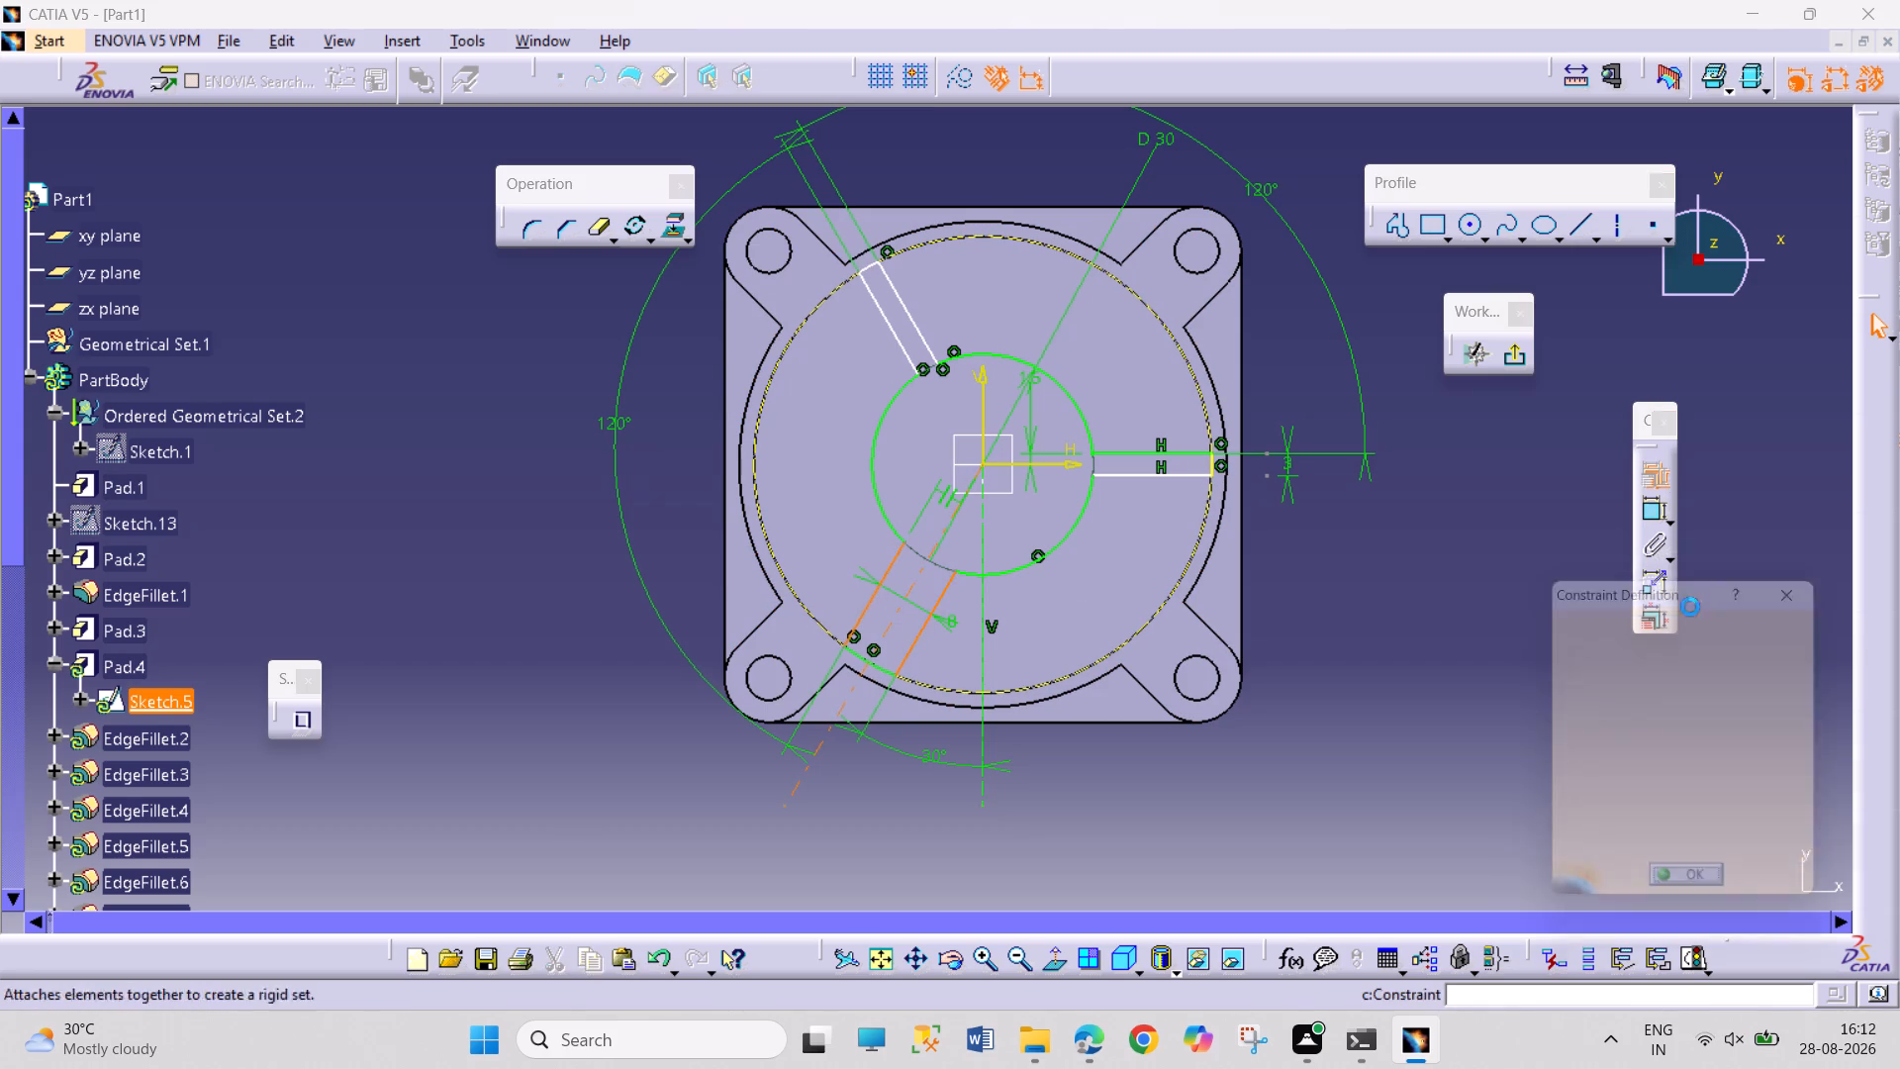
pyautogui.click(1760, 748)
pyautogui.click(1671, 901)
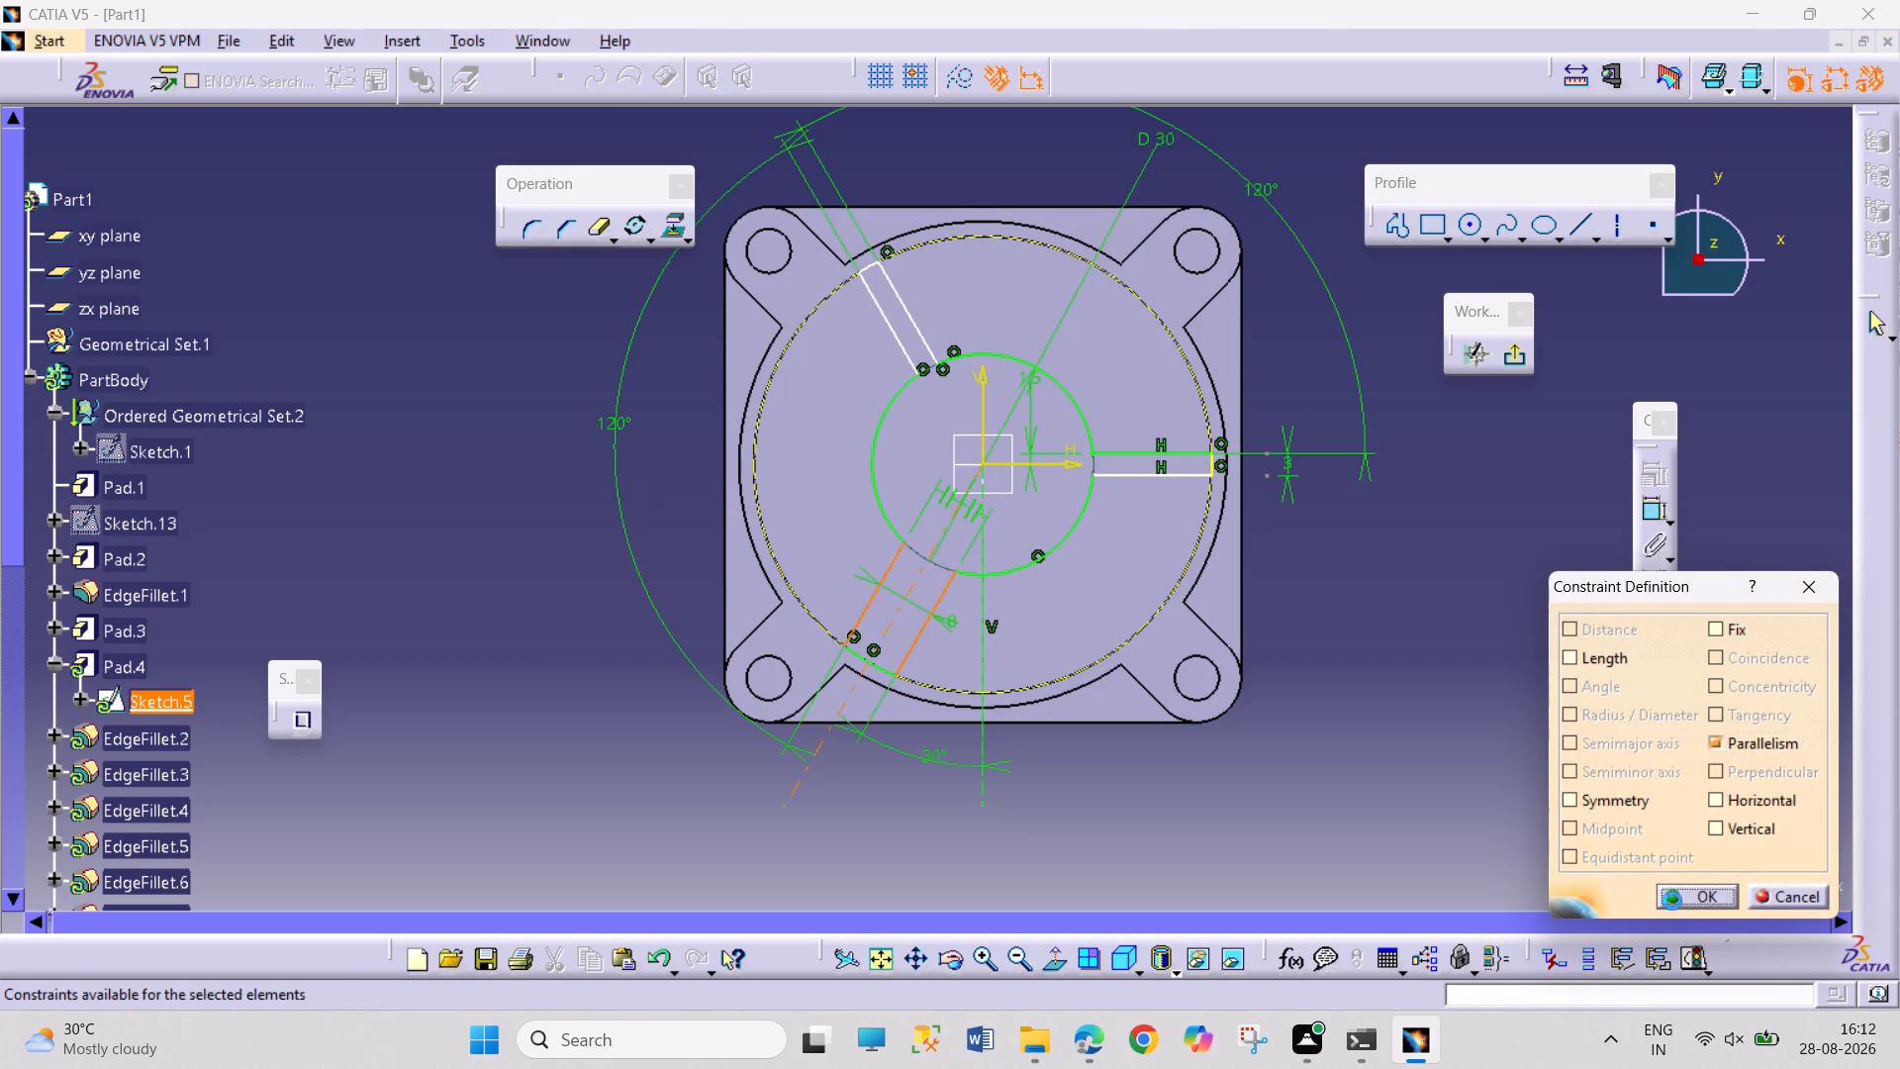
pyautogui.click(1417, 810)
pyautogui.click(1517, 354)
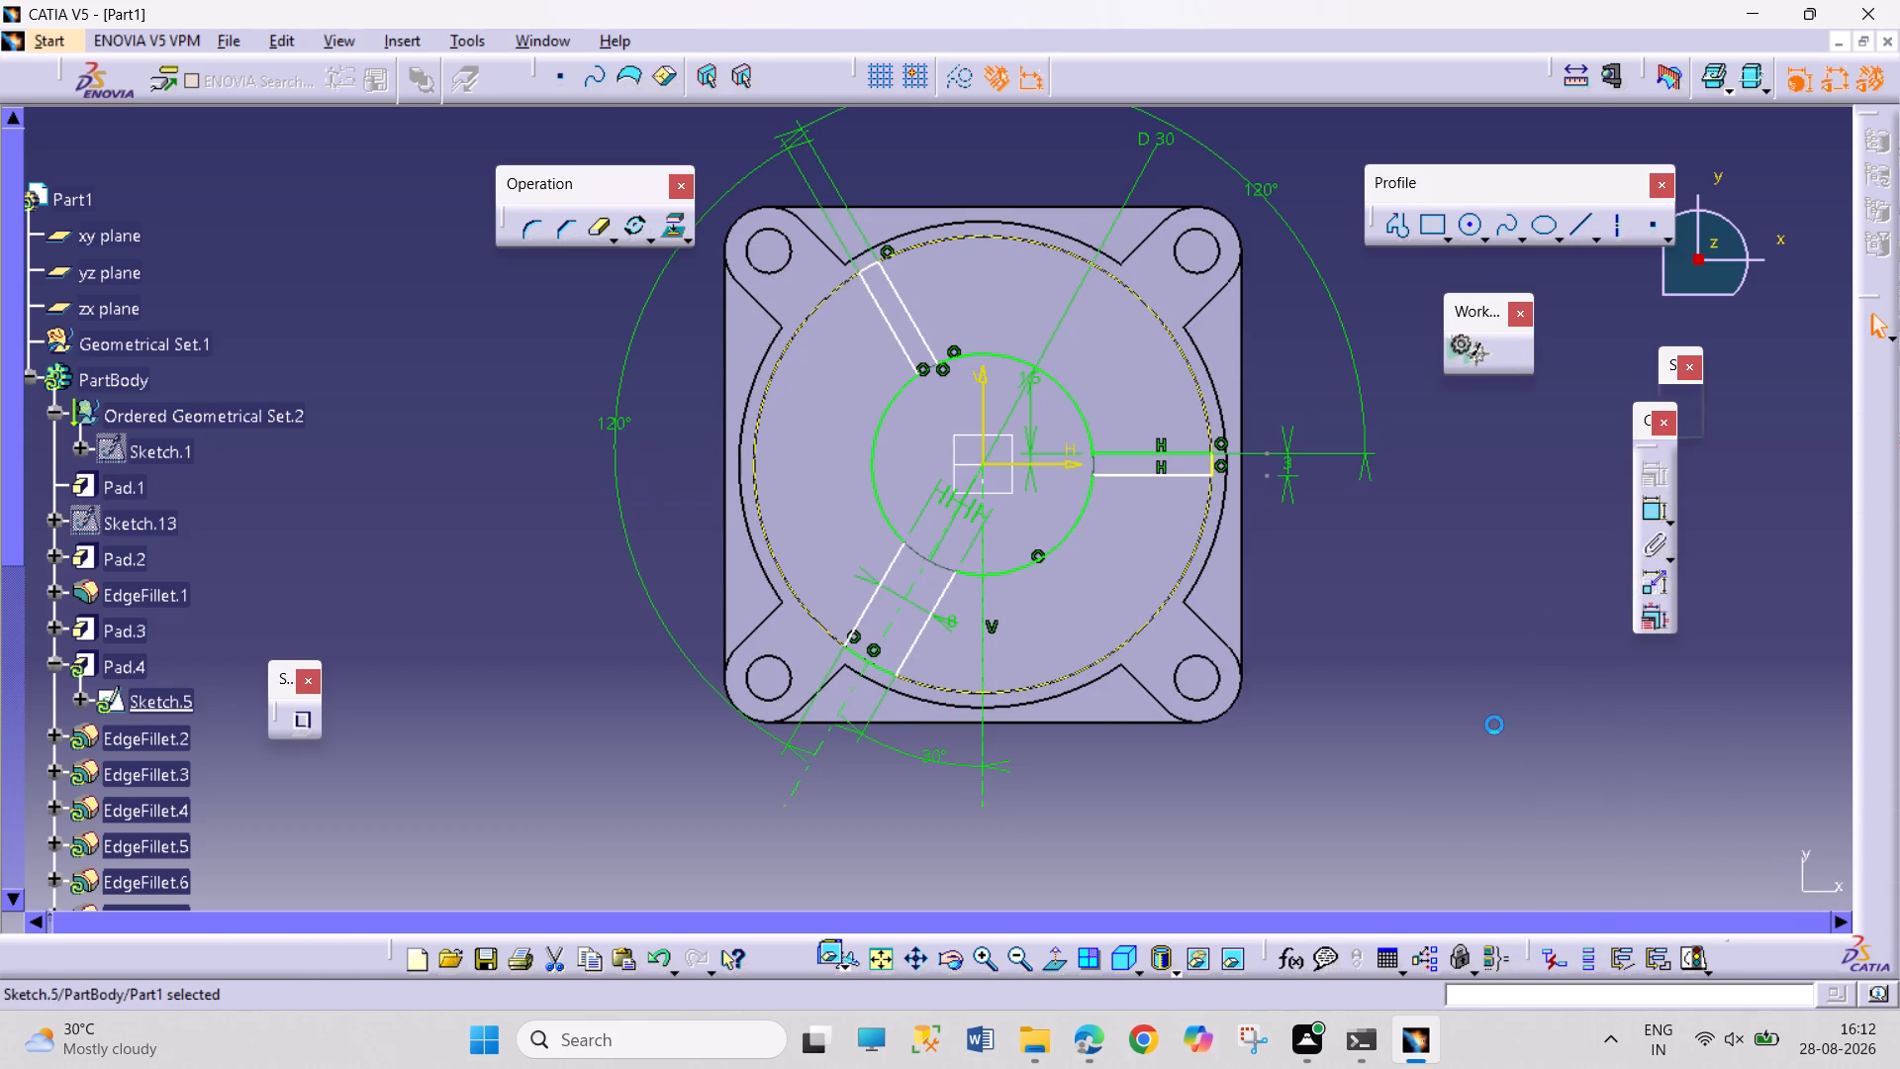
pyautogui.click(1377, 744)
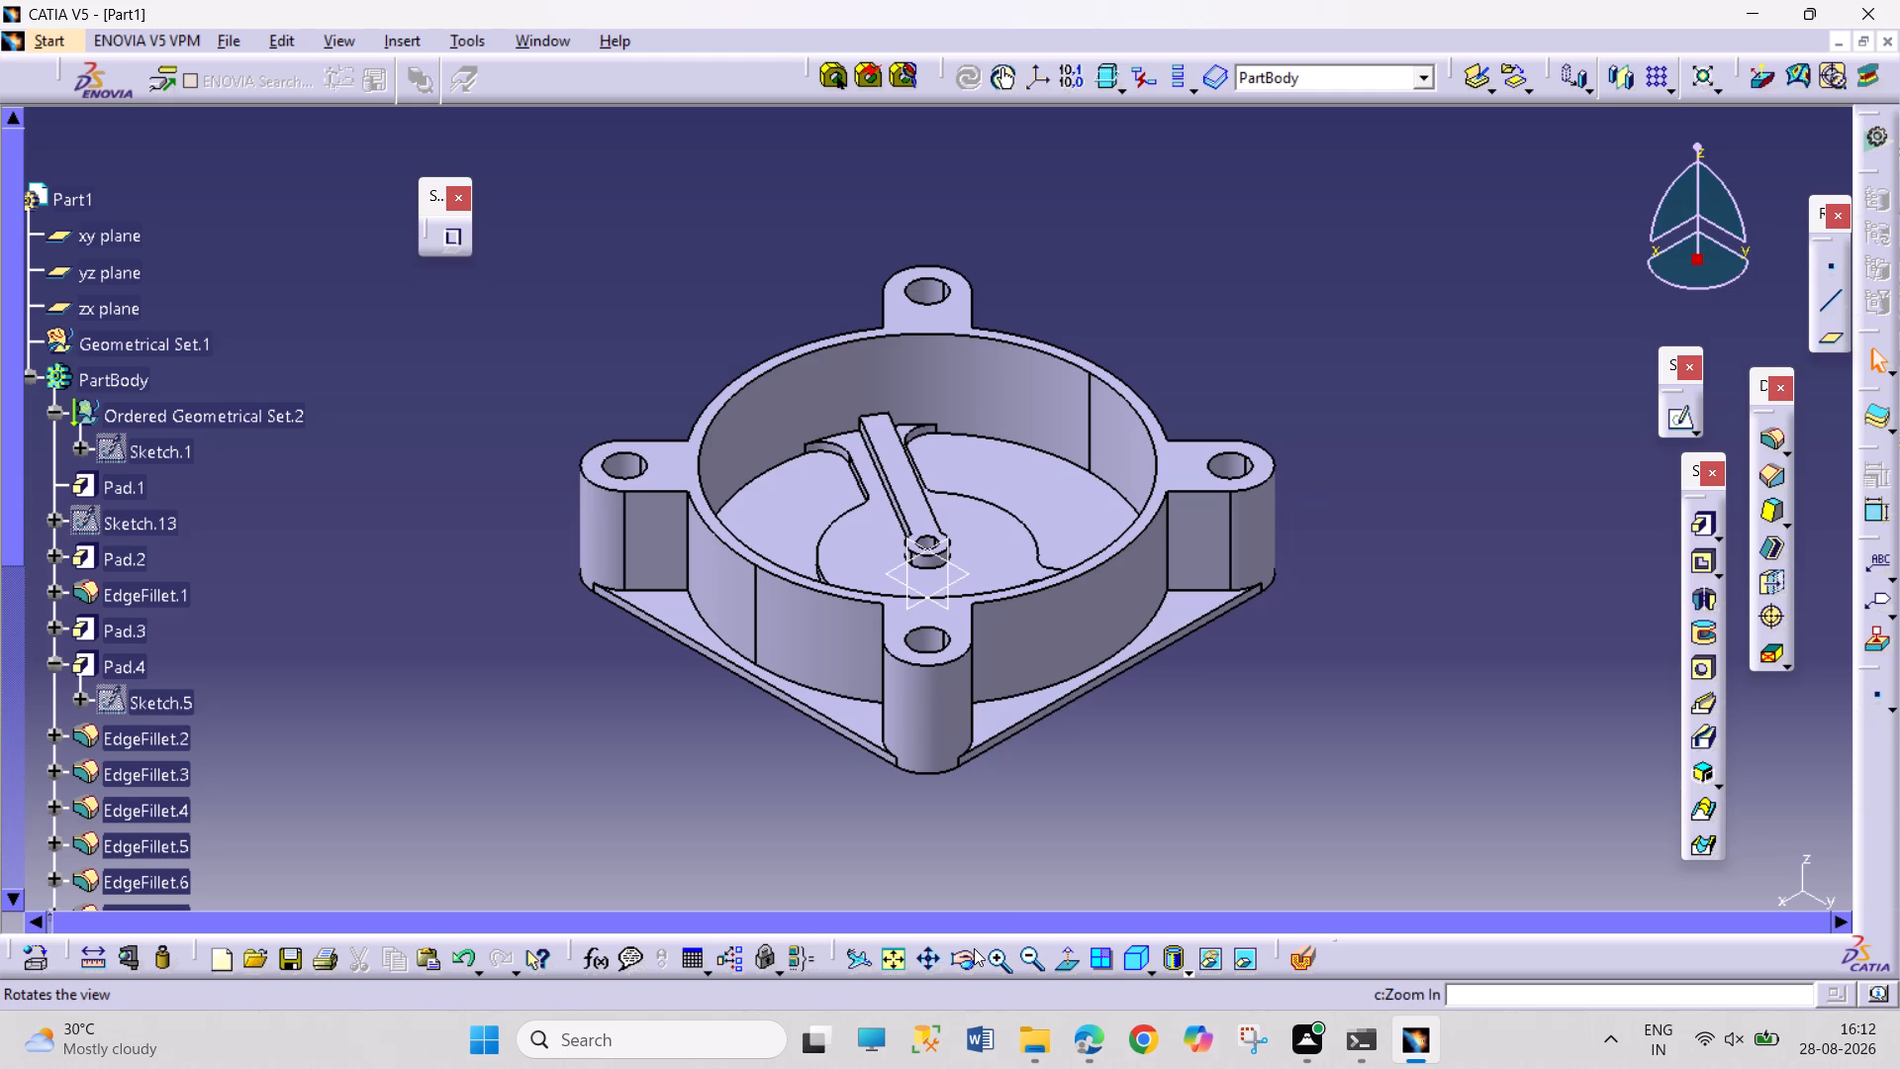
# Orbit to inspect the housing's ribs, and open Sketch.12 under Pad.8 for editing.
pyautogui.click(967, 954)
pyautogui.moveTo(1133, 760); pyautogui.dragTo(894, 871)
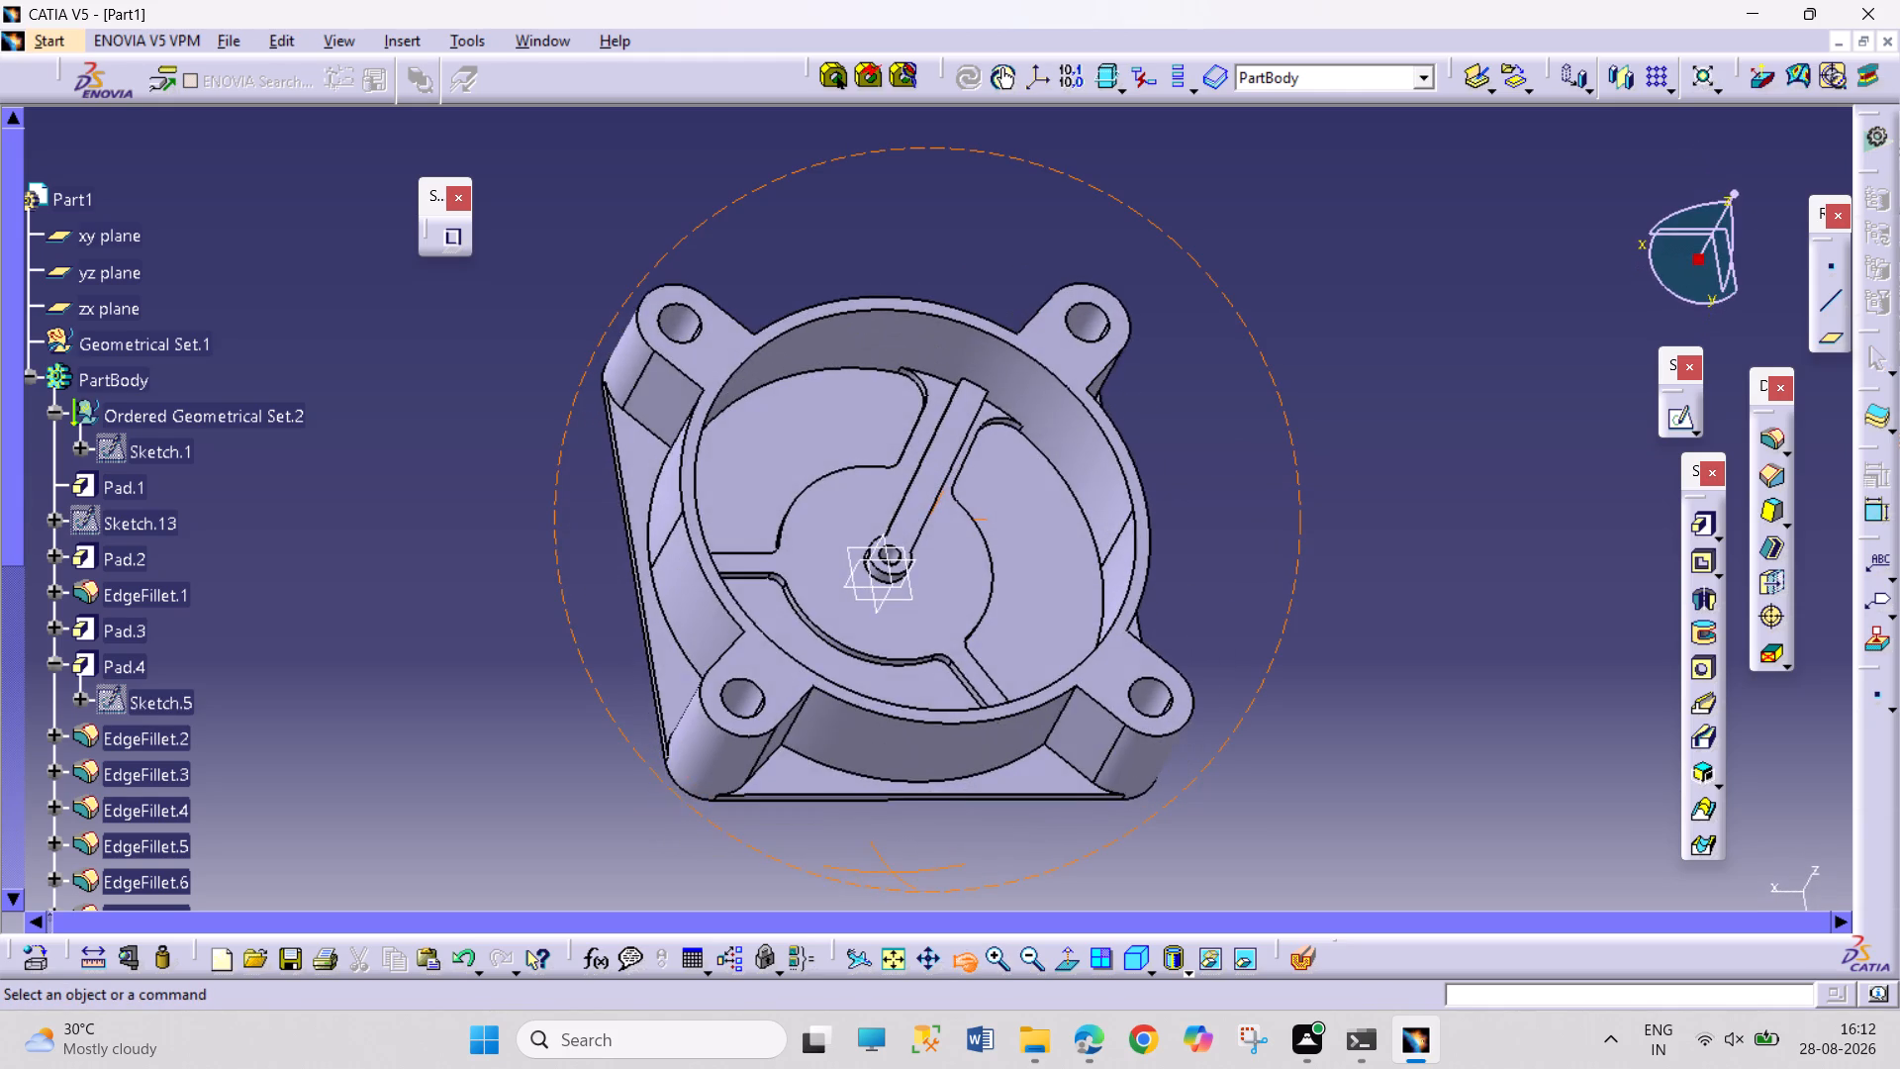
pyautogui.moveTo(894, 871); pyautogui.dragTo(696, 813)
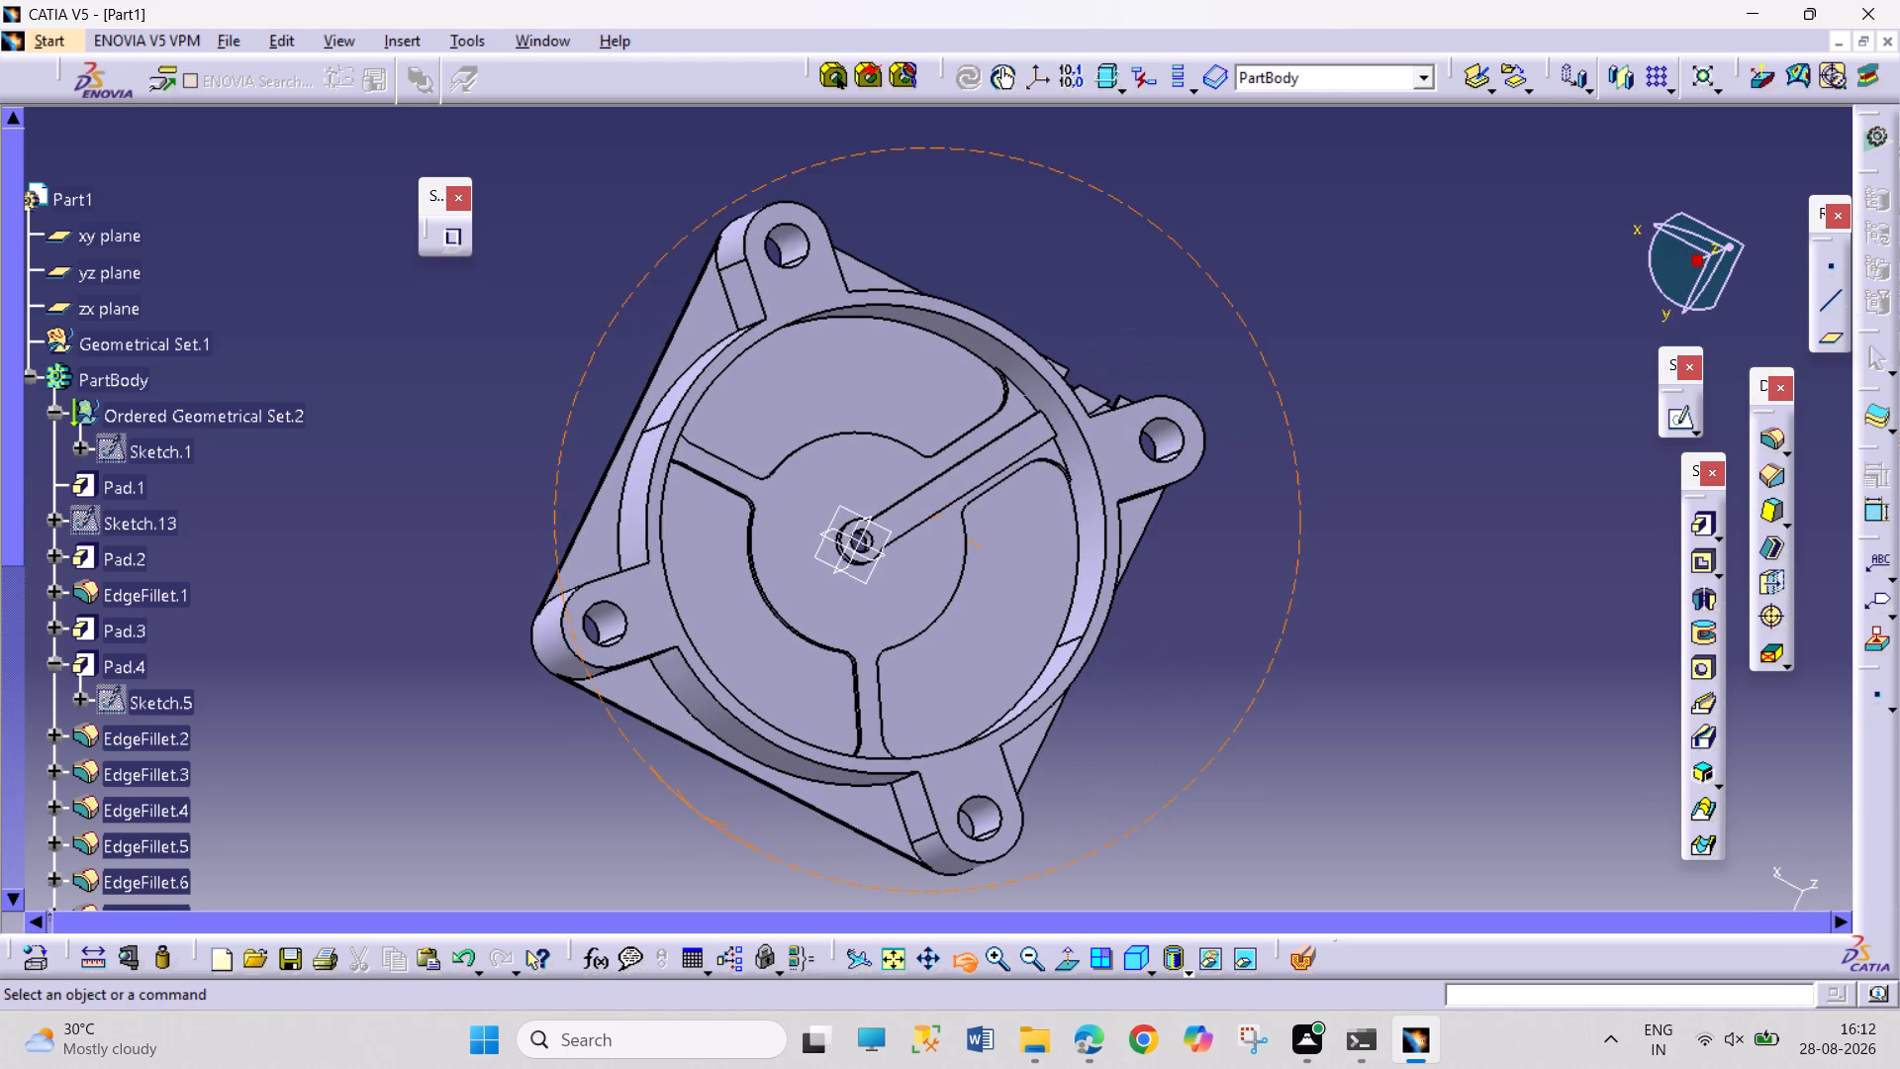
pyautogui.moveTo(696, 813); pyautogui.dragTo(696, 812)
pyautogui.scroll(-6, 132, 825)
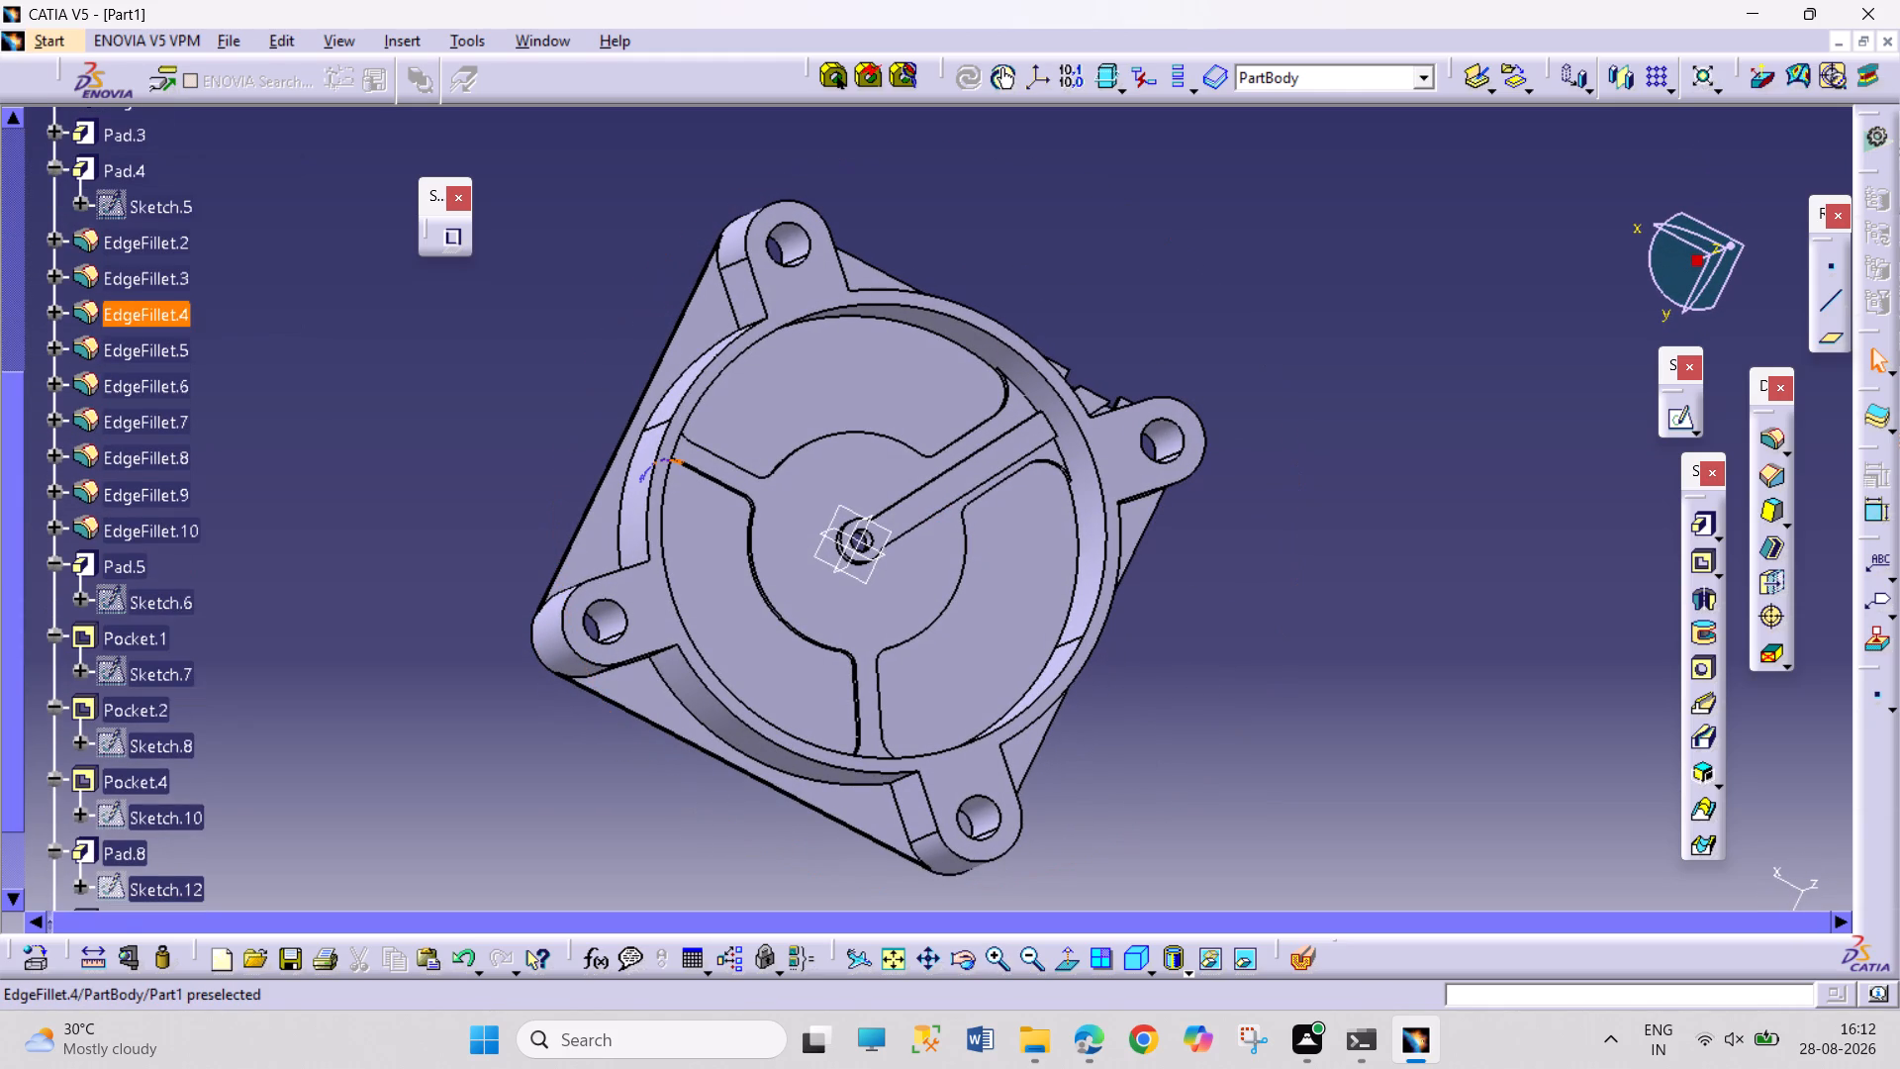
pyautogui.scroll(-2, 113, 858)
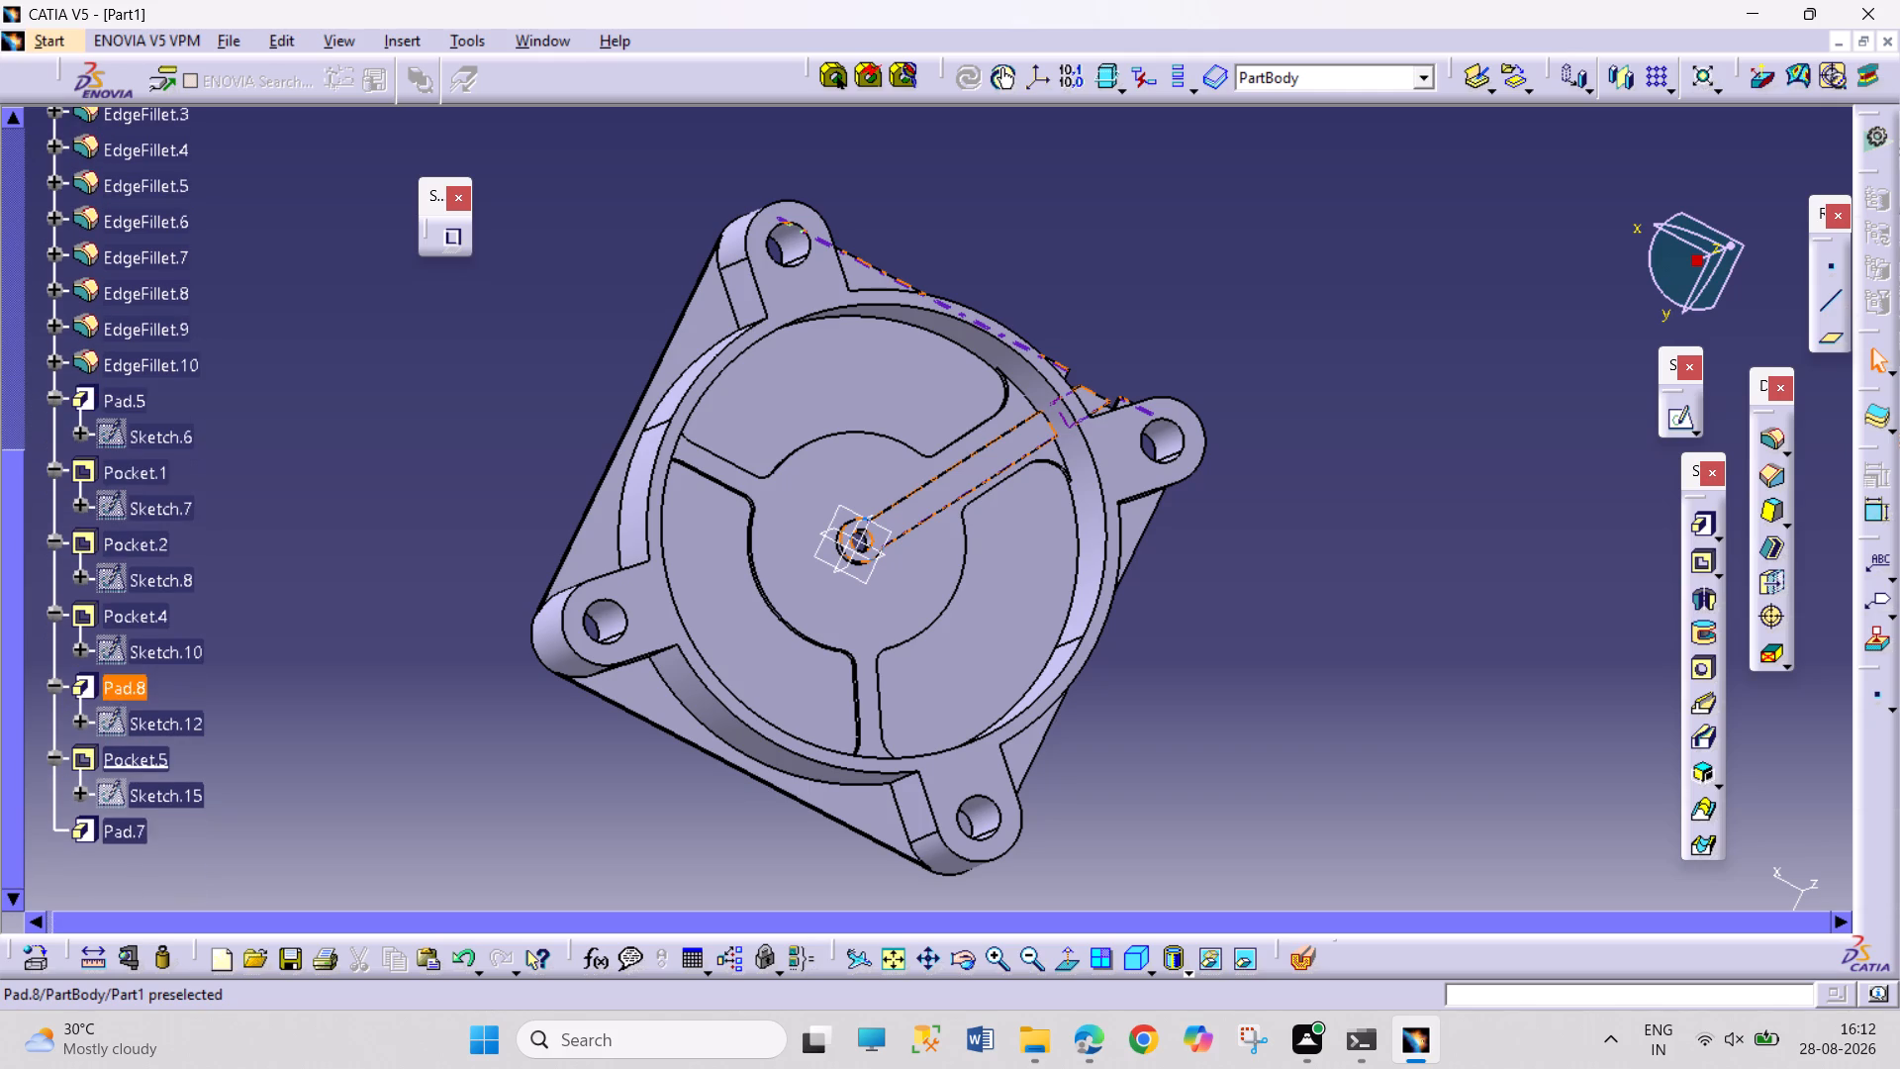
pyautogui.doubleClick(146, 721)
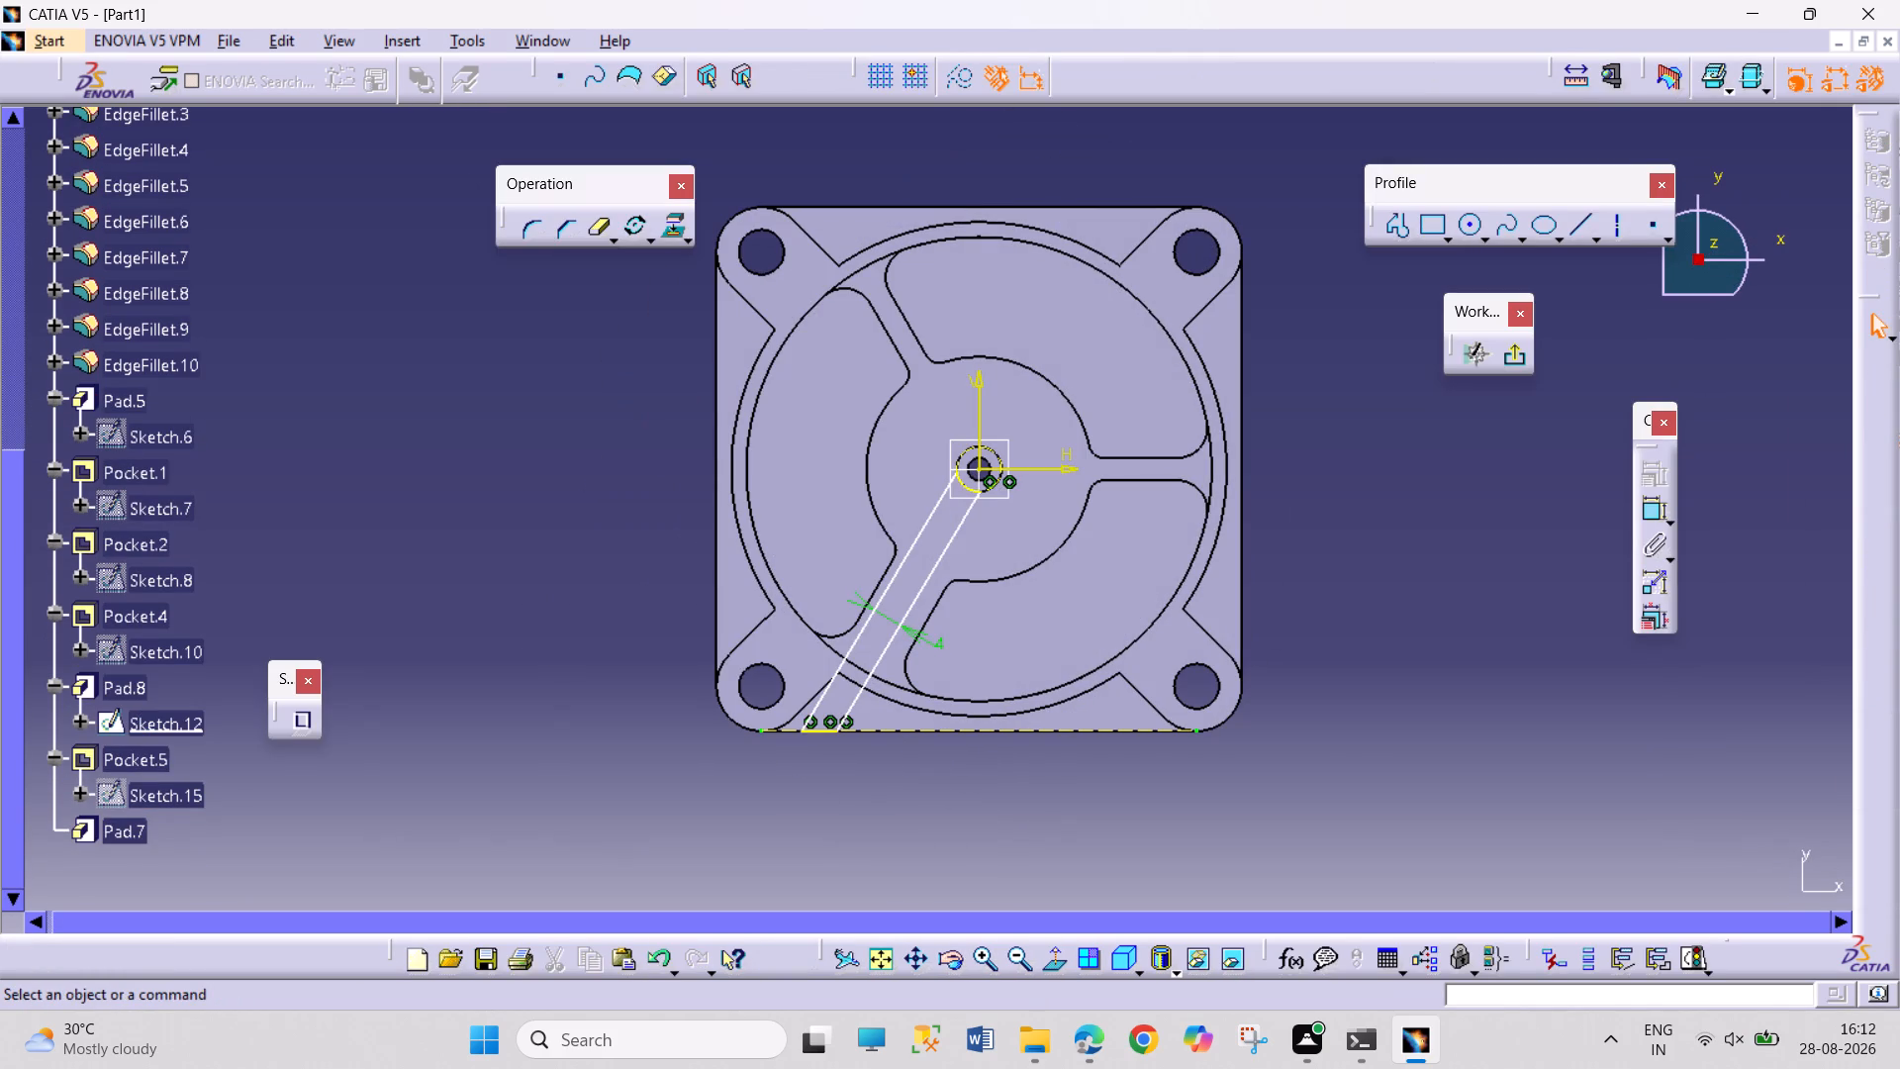
pyautogui.click(1047, 854)
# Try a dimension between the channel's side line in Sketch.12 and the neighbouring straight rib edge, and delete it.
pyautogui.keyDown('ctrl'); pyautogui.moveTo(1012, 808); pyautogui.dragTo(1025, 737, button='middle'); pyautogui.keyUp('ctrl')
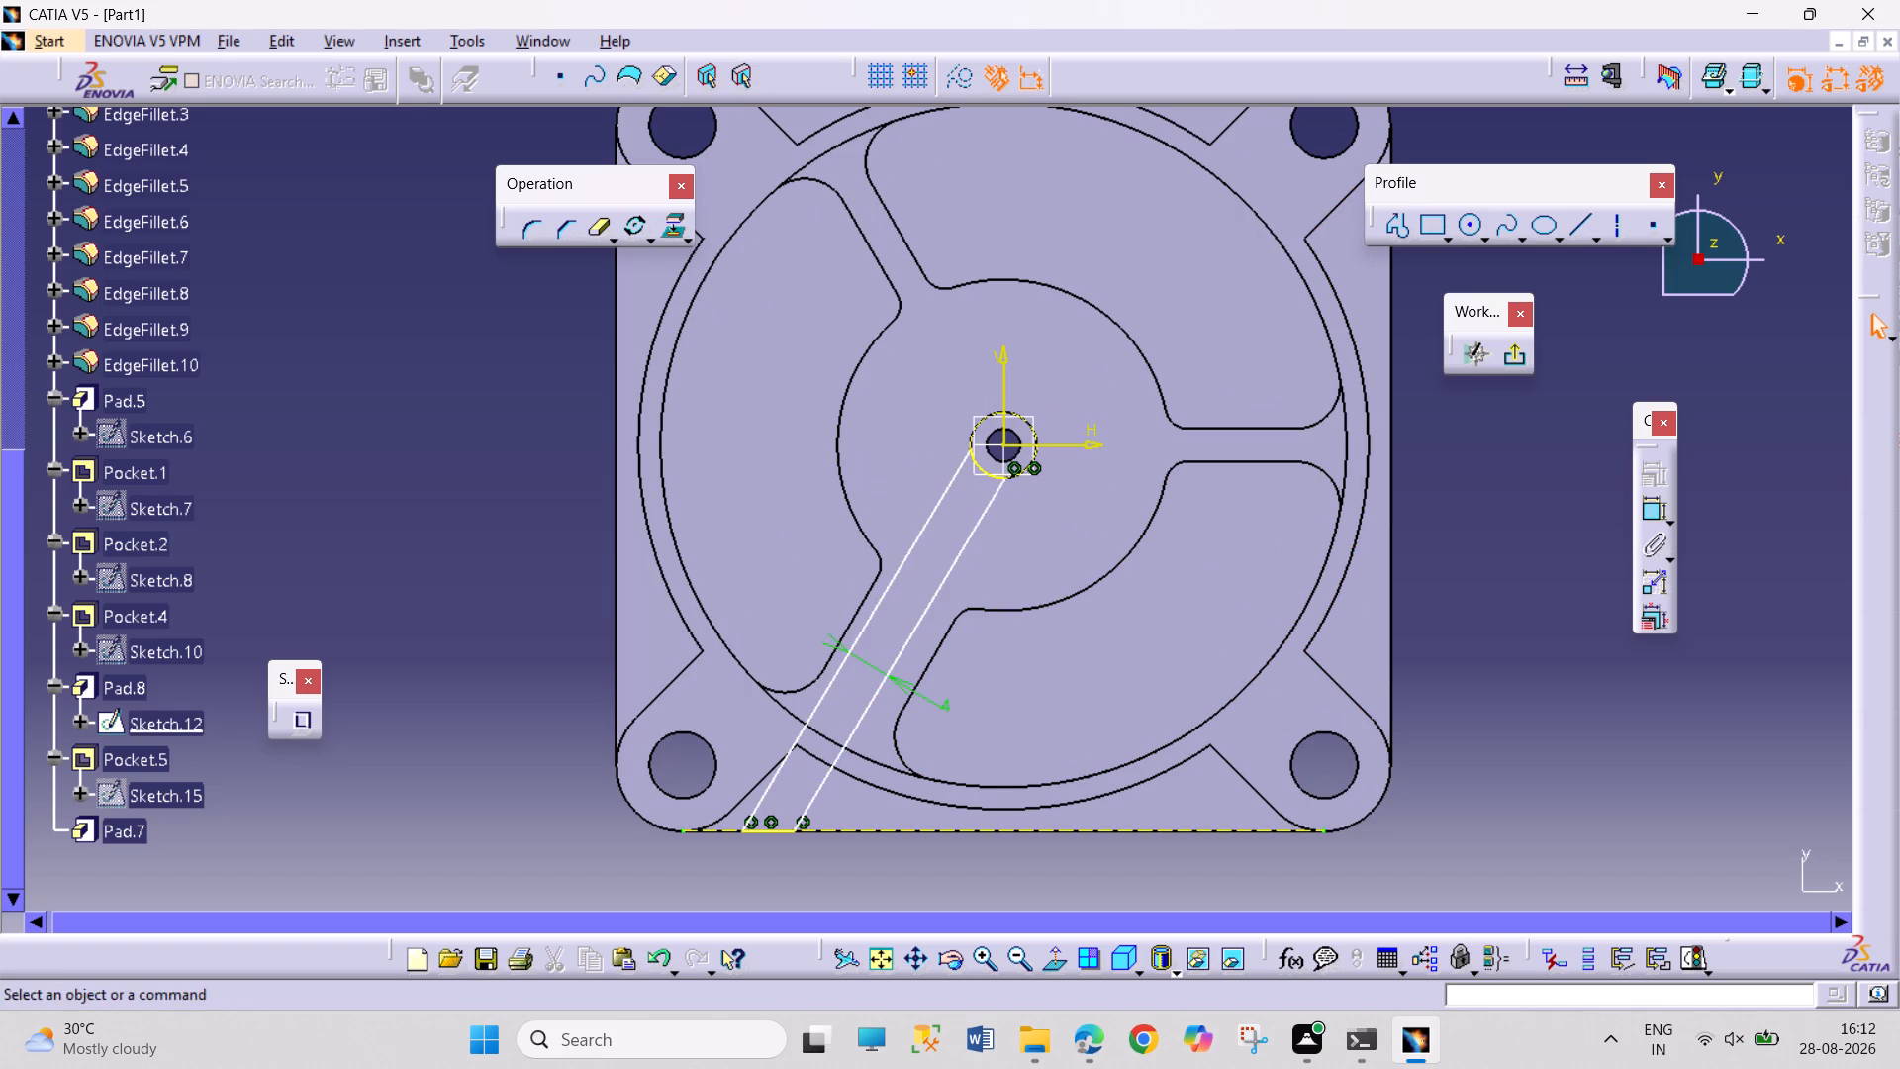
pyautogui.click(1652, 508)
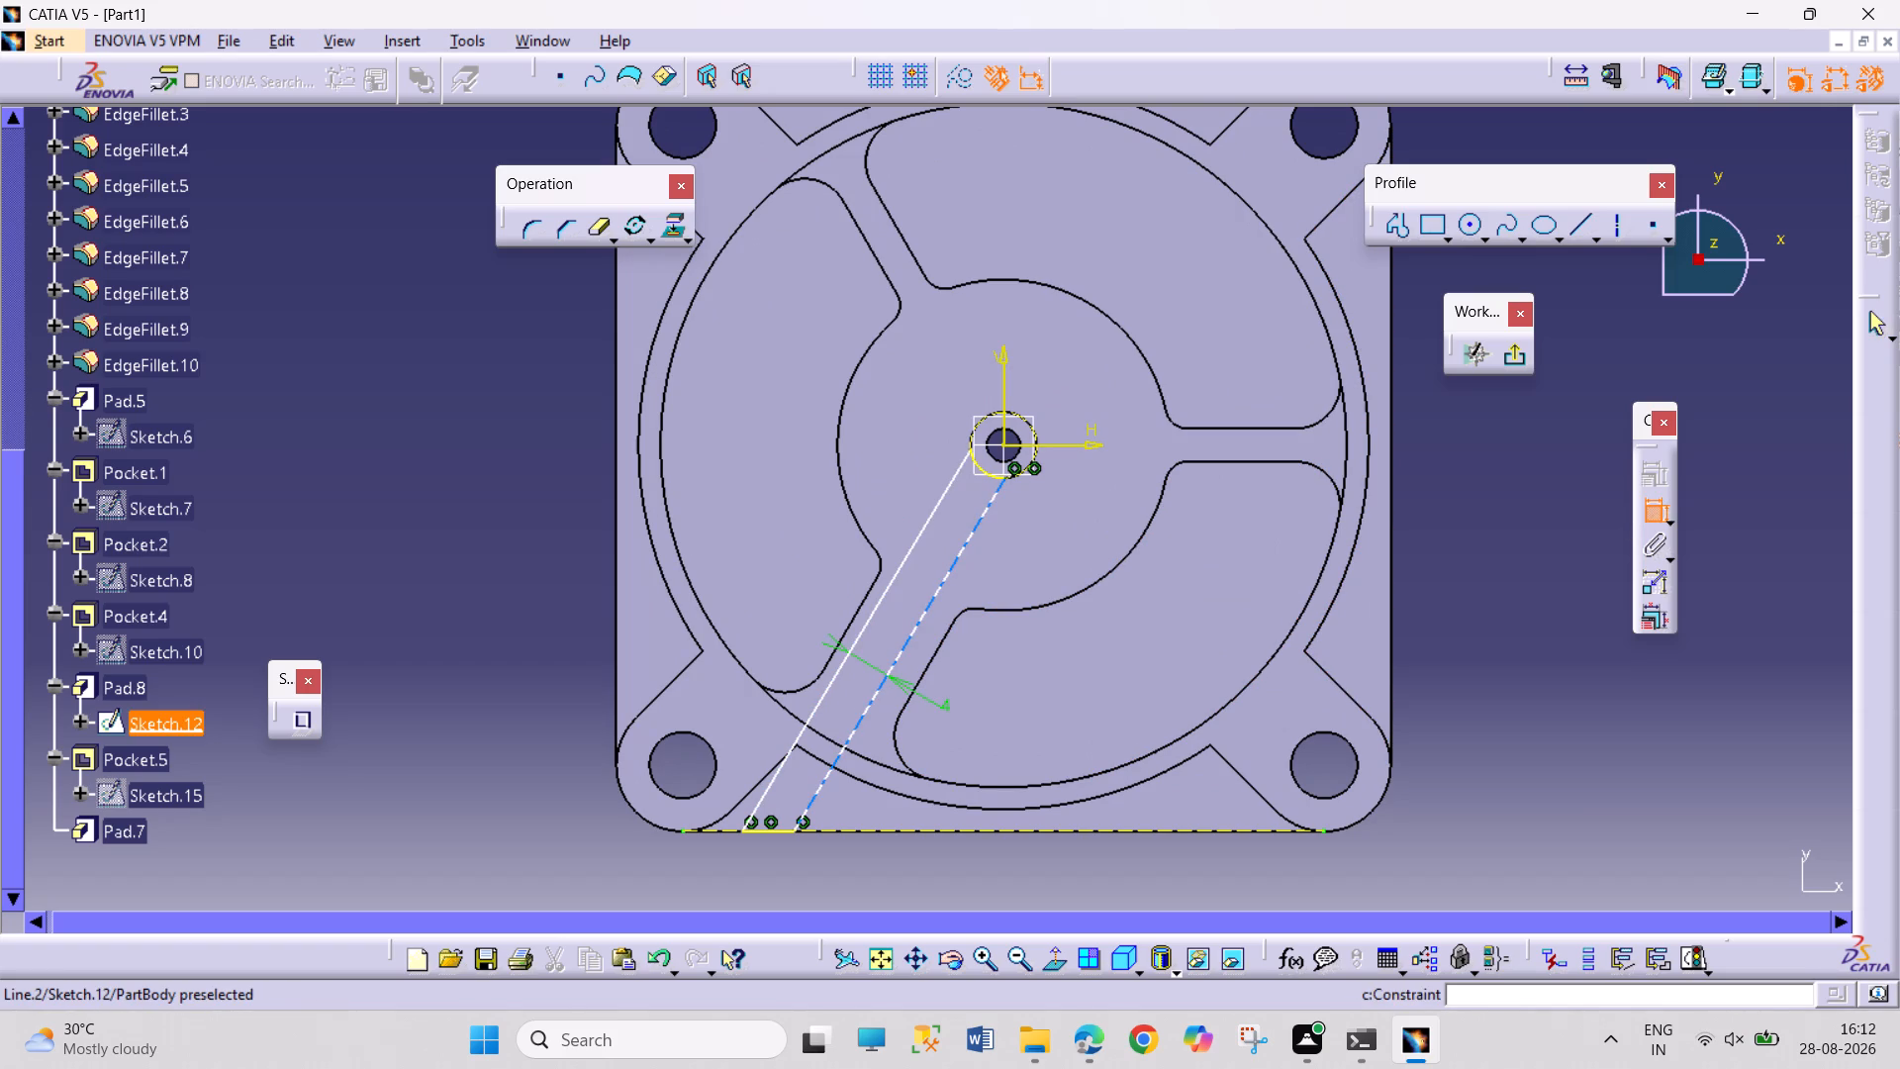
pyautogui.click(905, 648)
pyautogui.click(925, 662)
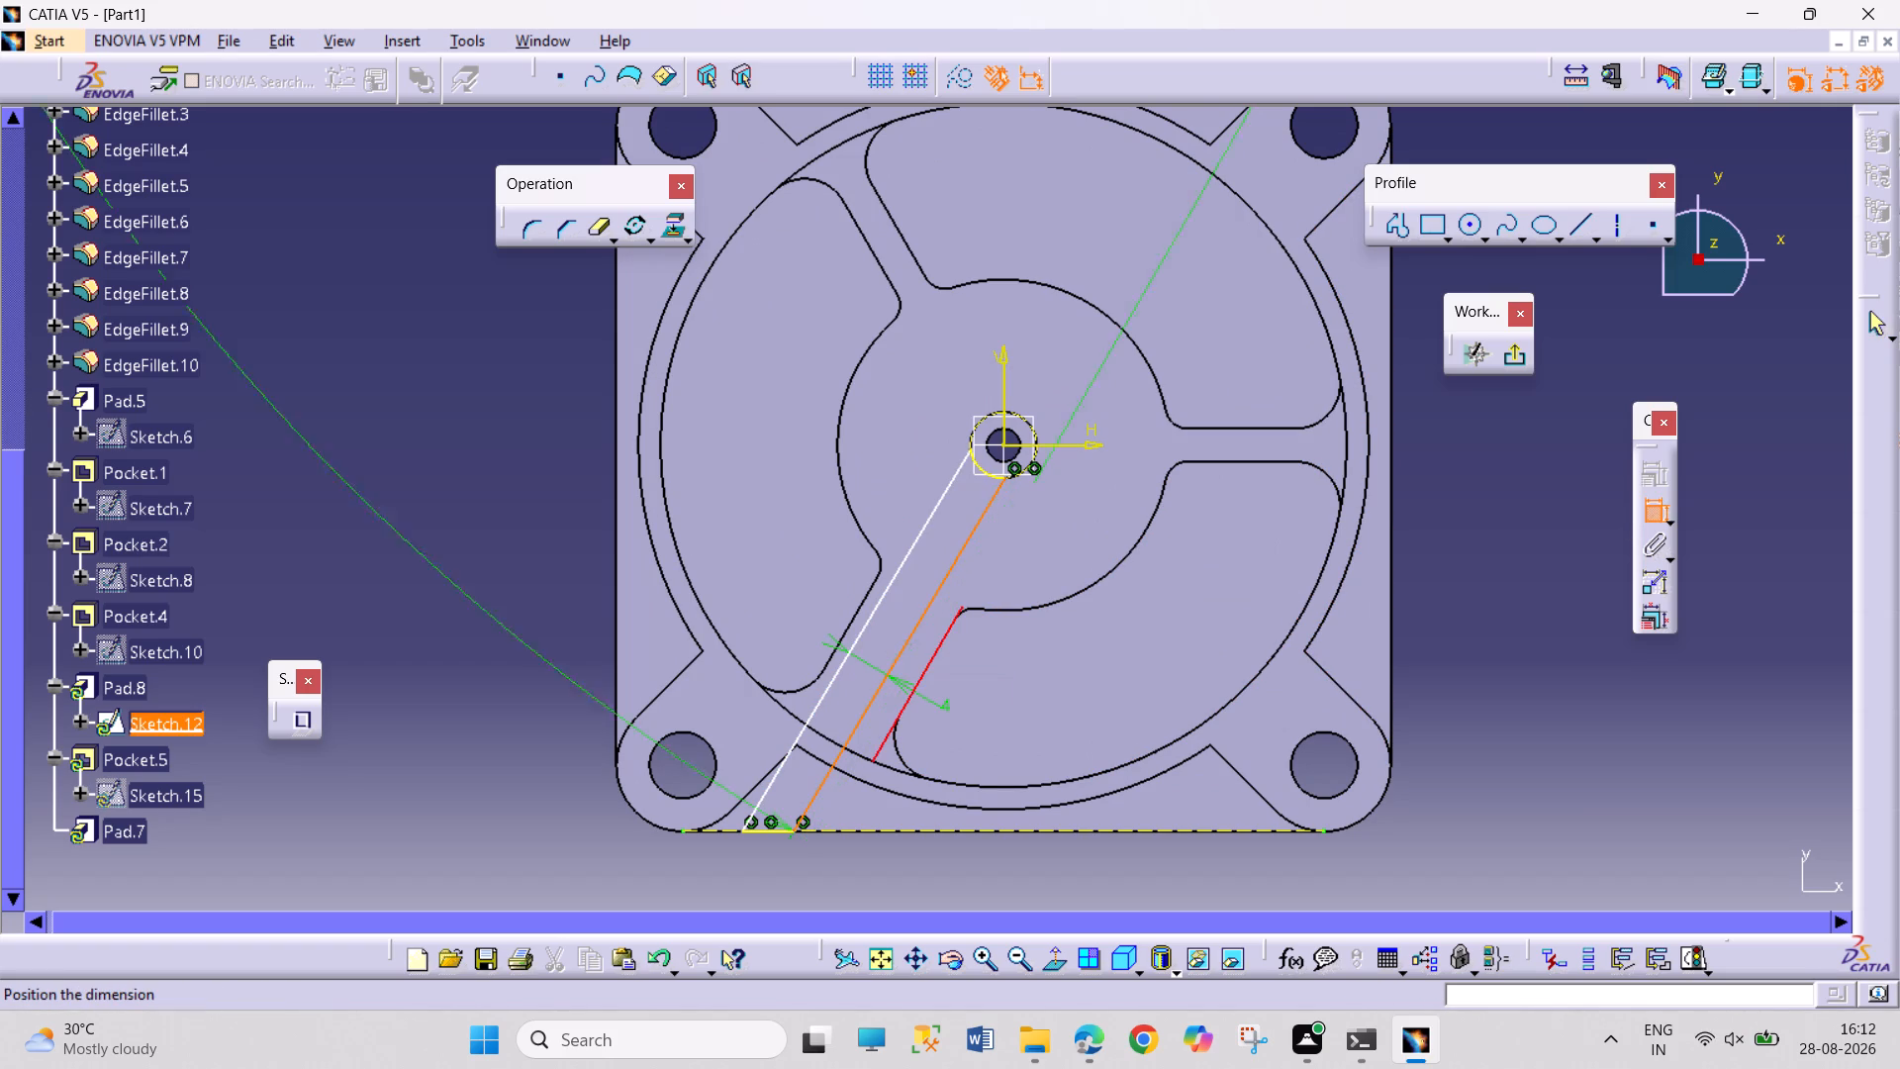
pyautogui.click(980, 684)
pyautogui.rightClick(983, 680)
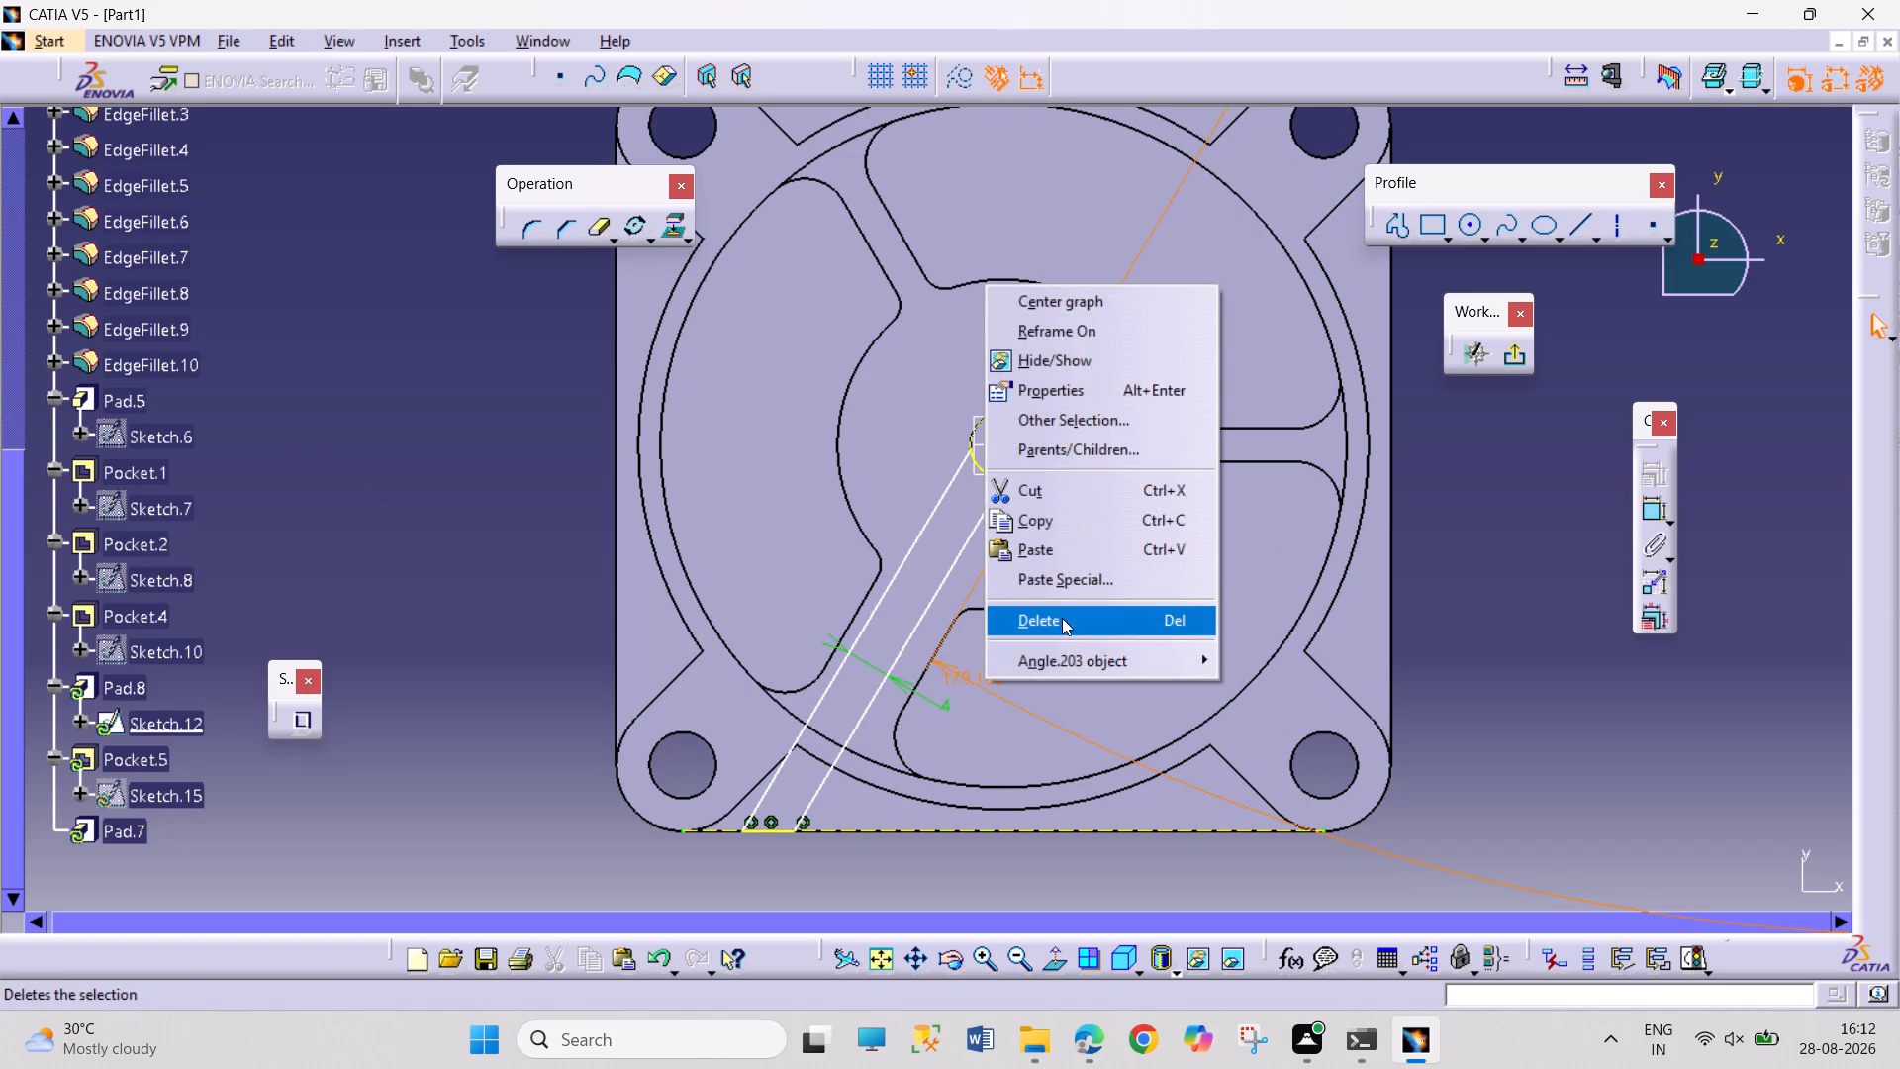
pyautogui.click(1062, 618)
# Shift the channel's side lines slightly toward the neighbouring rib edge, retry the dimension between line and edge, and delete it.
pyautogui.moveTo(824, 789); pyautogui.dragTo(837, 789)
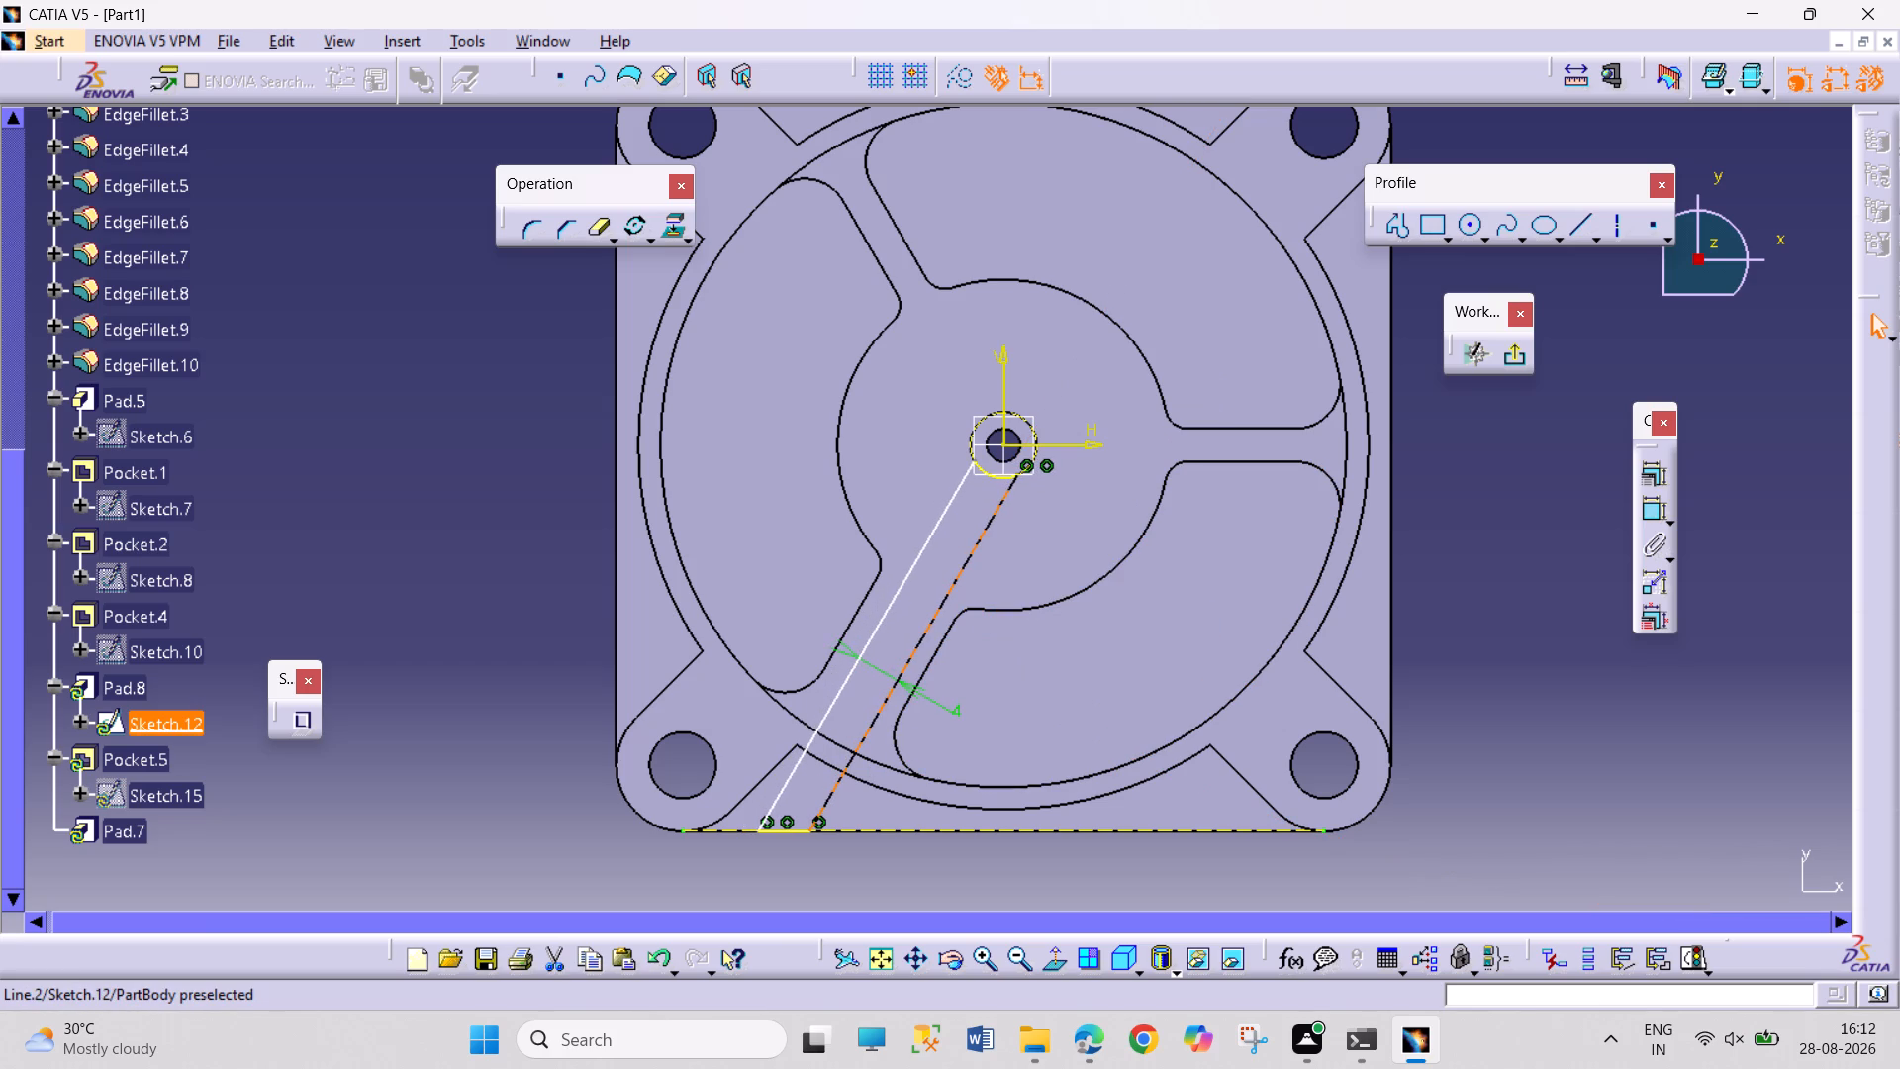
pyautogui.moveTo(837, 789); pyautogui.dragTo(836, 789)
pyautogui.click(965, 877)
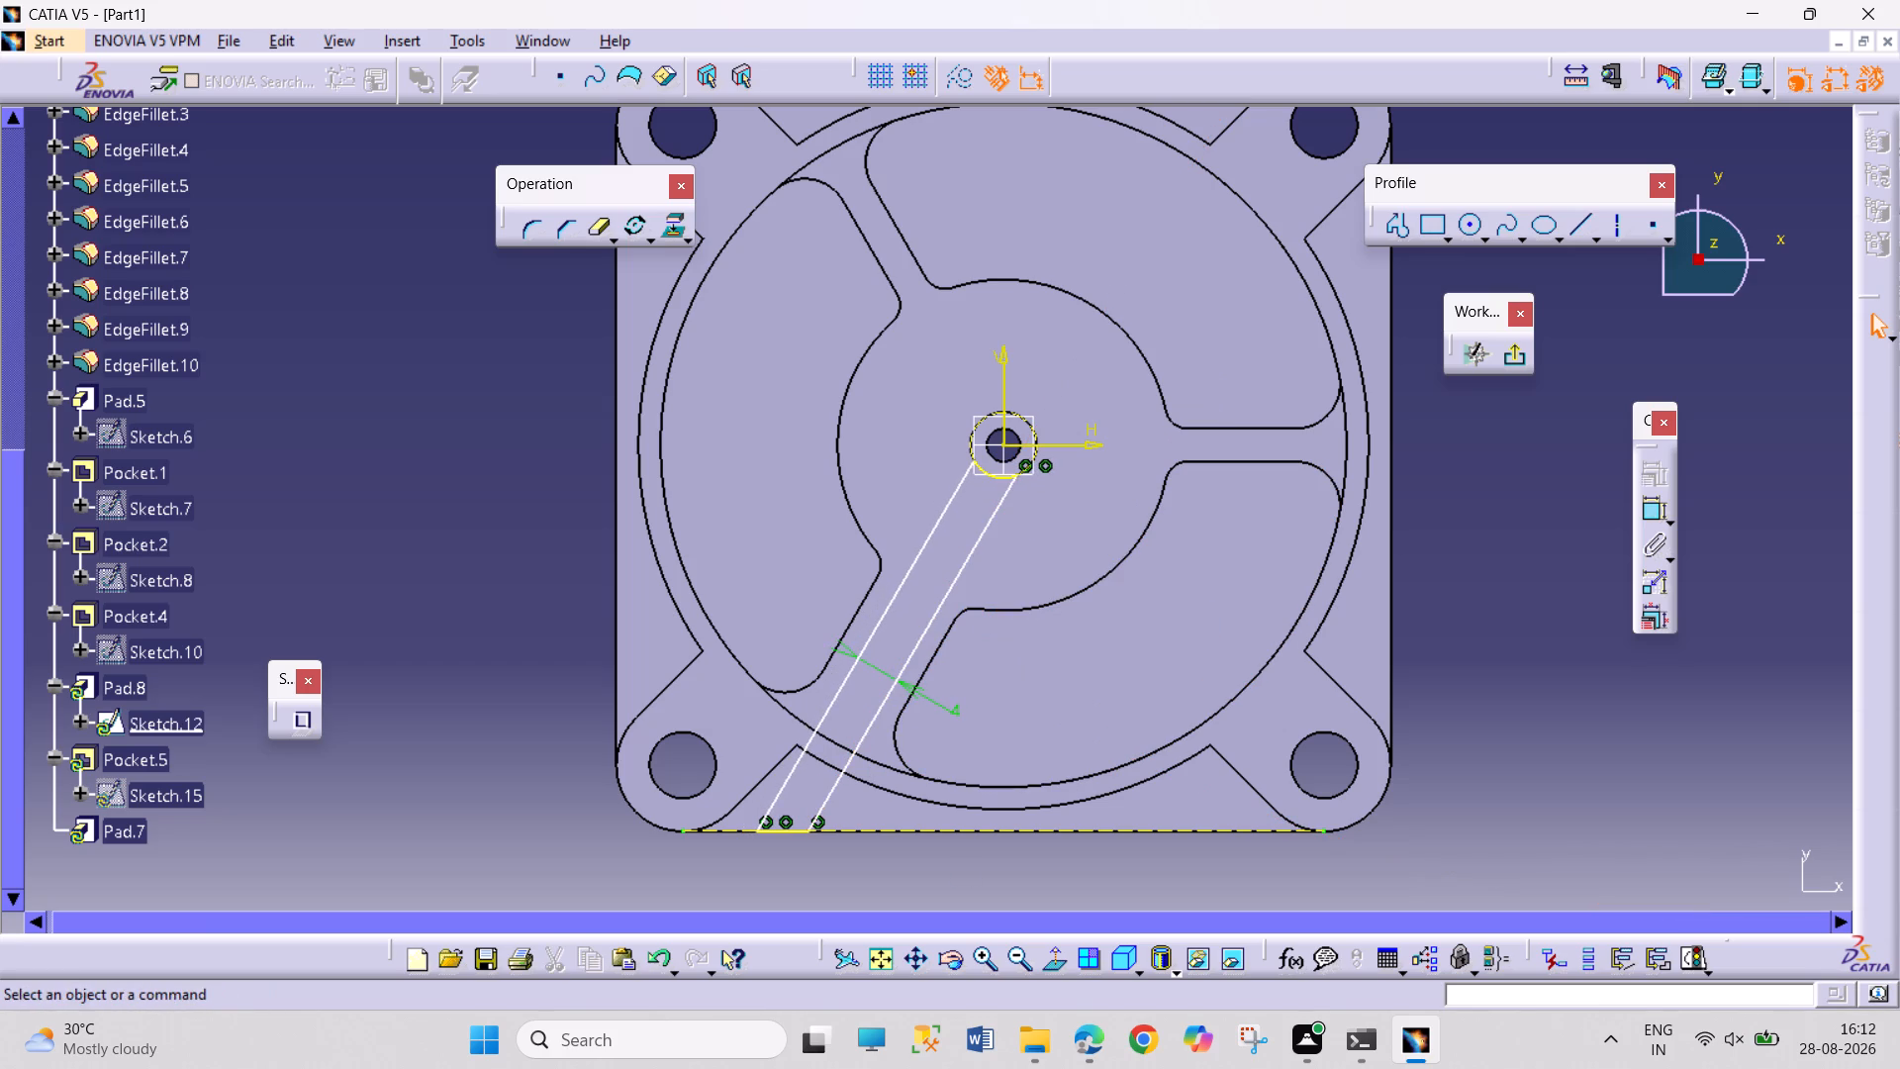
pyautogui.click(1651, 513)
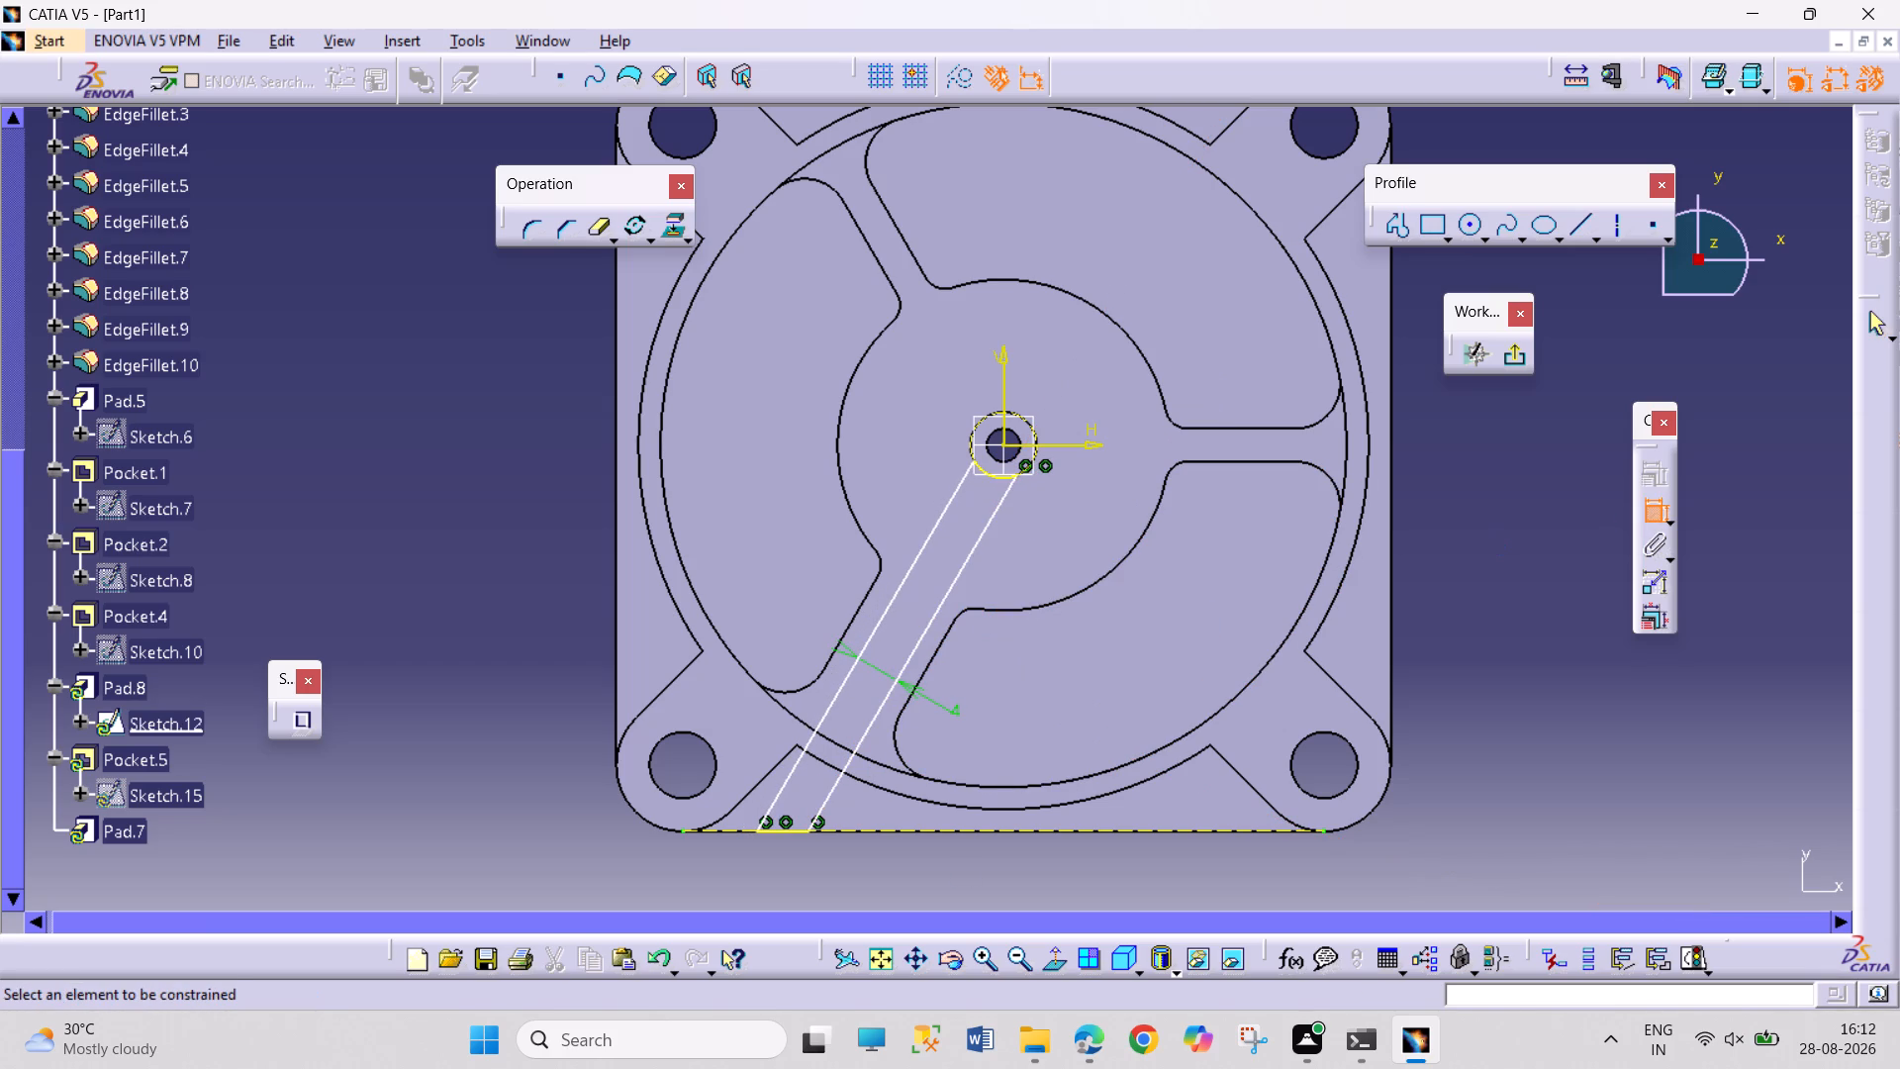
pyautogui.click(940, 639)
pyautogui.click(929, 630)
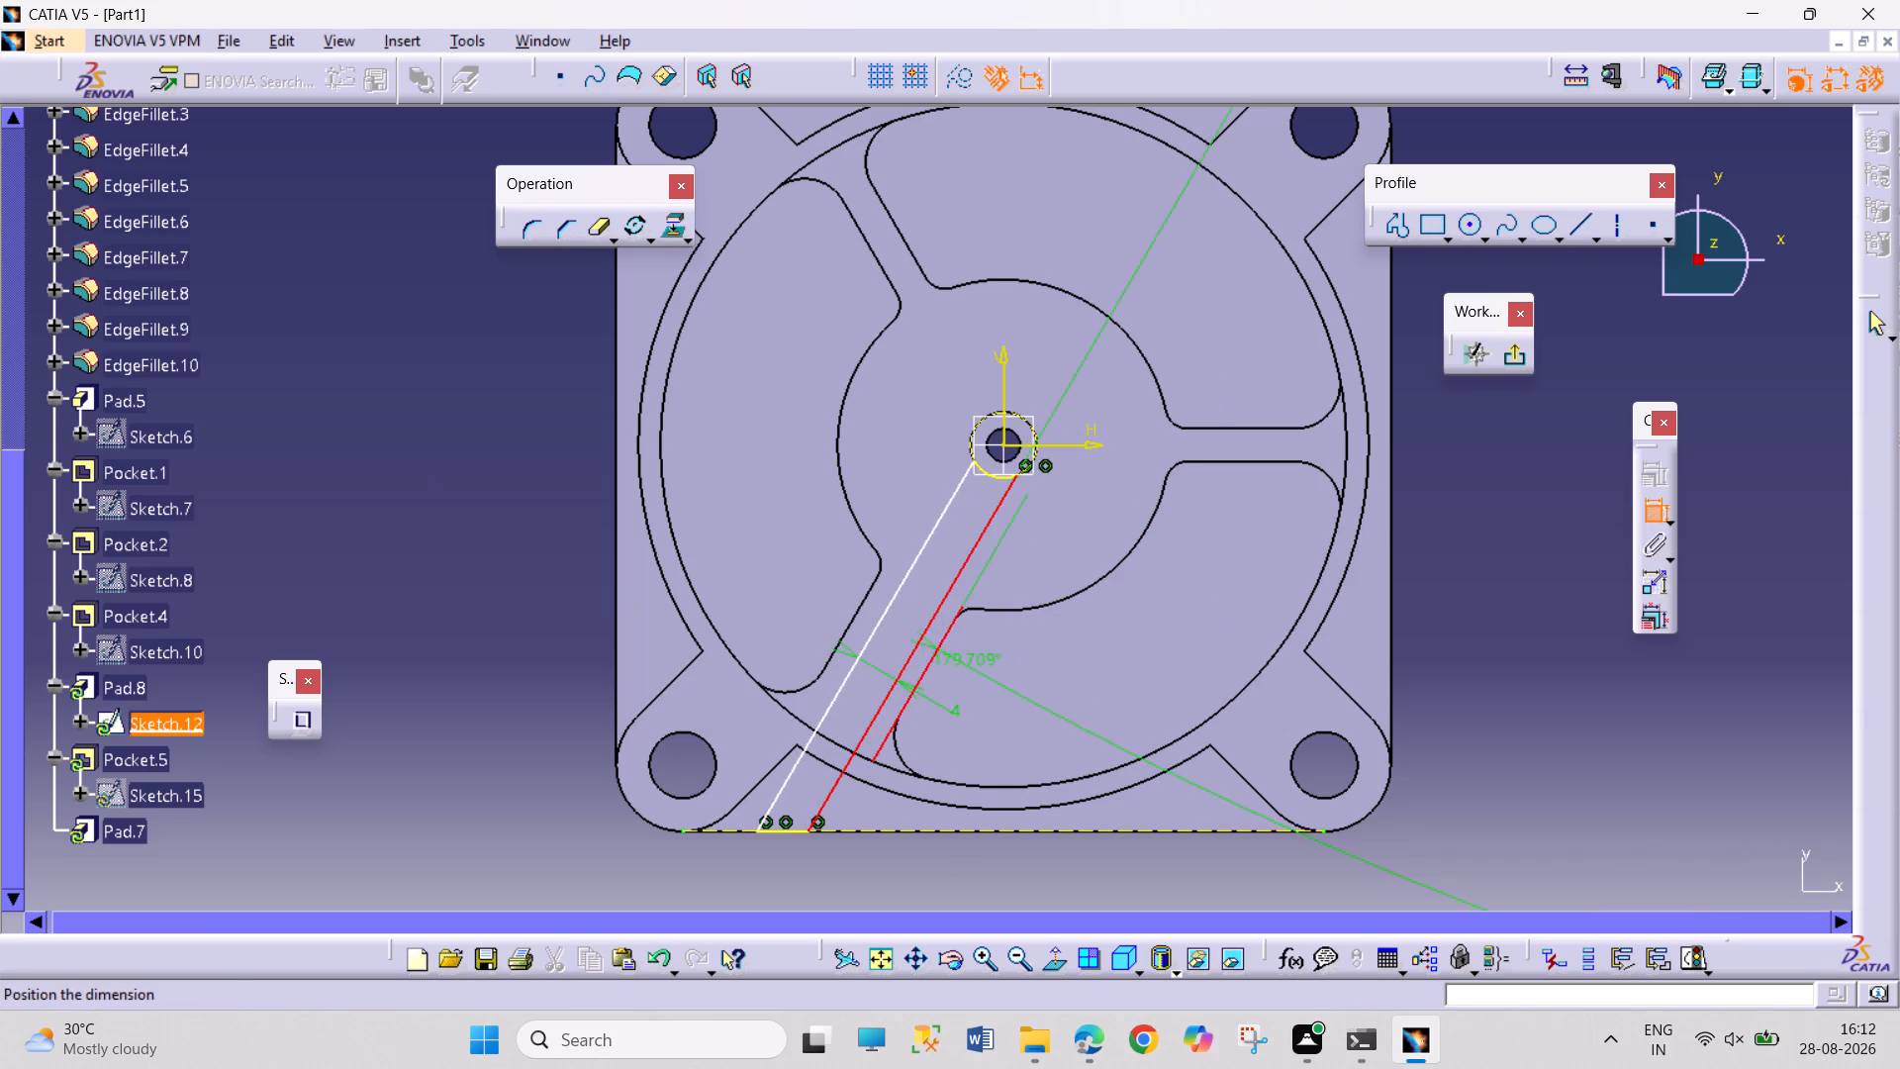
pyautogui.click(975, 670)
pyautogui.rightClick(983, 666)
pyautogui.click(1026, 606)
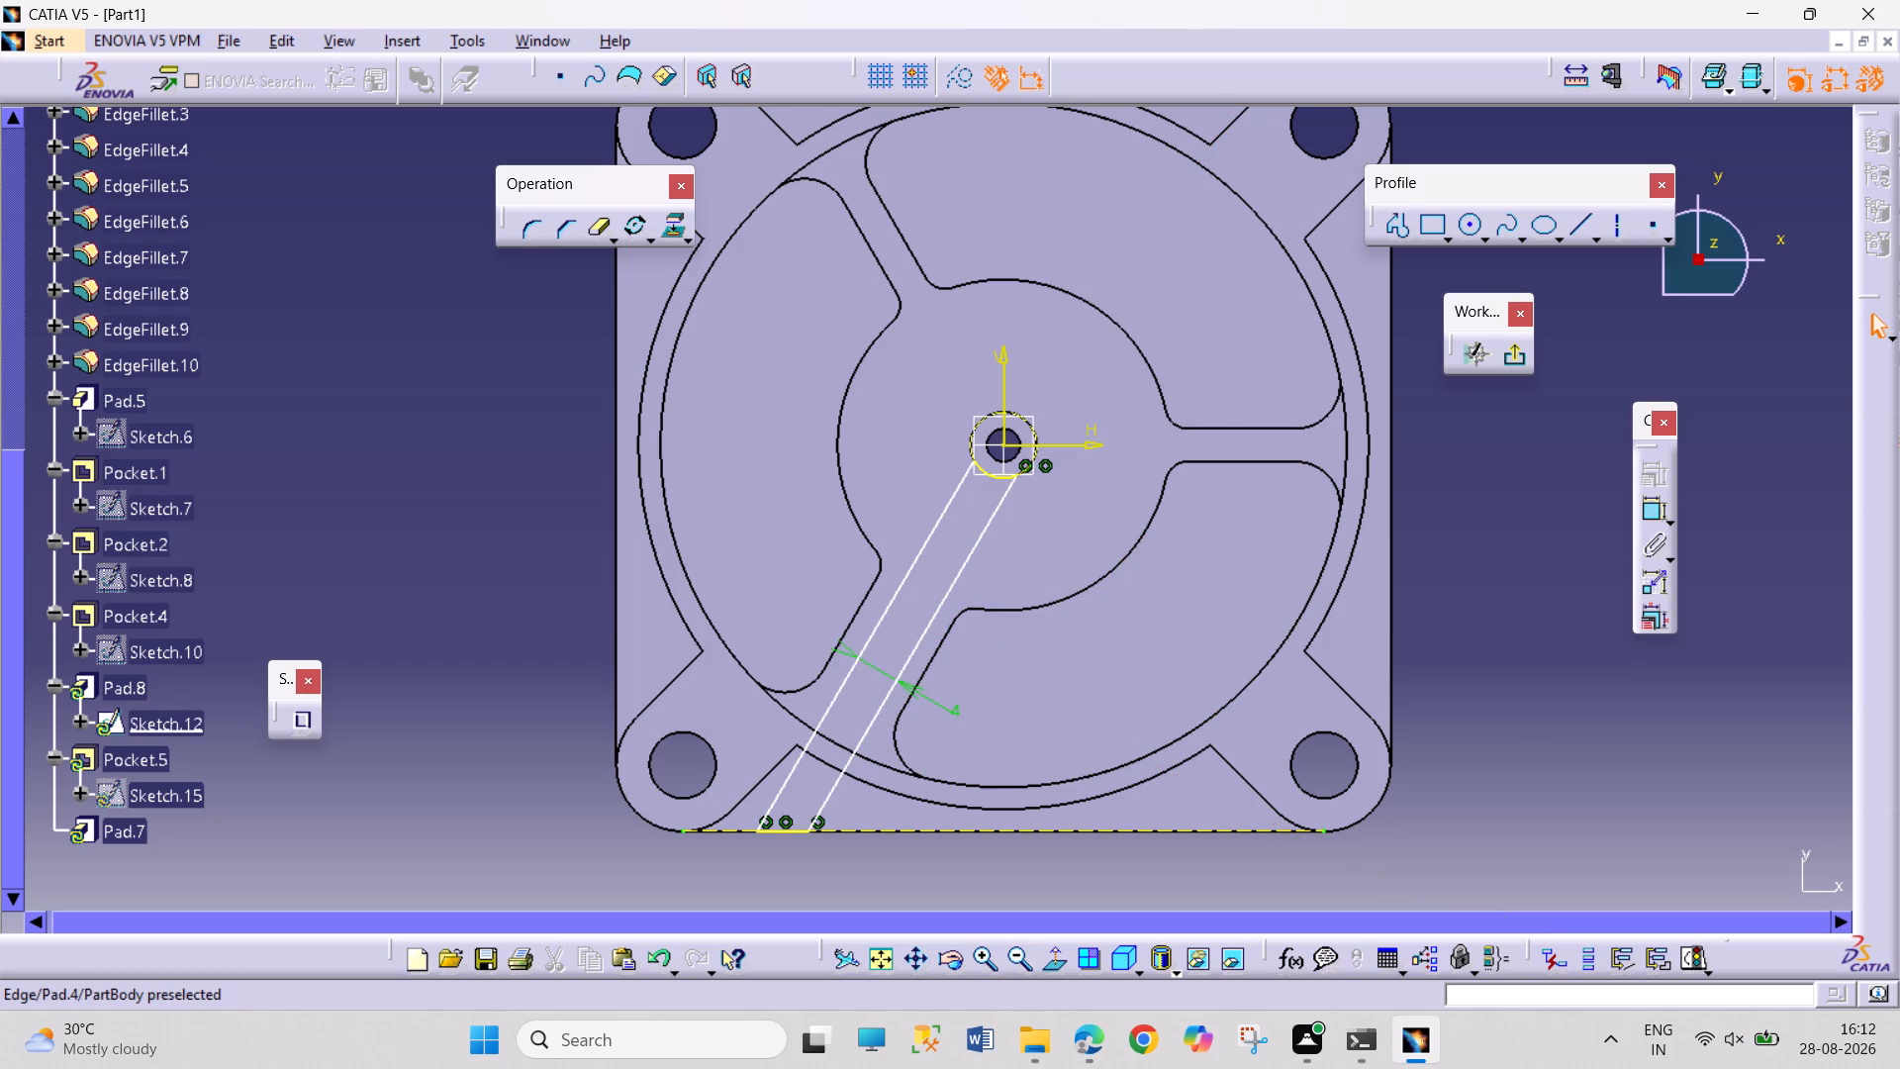
# Apply a Parallelism constraint between the channel's side line and the neighbouring straight rib edge.
pyautogui.click(938, 642)
pyautogui.keyDown('ctrl'); pyautogui.click(932, 625); pyautogui.keyUp('ctrl')
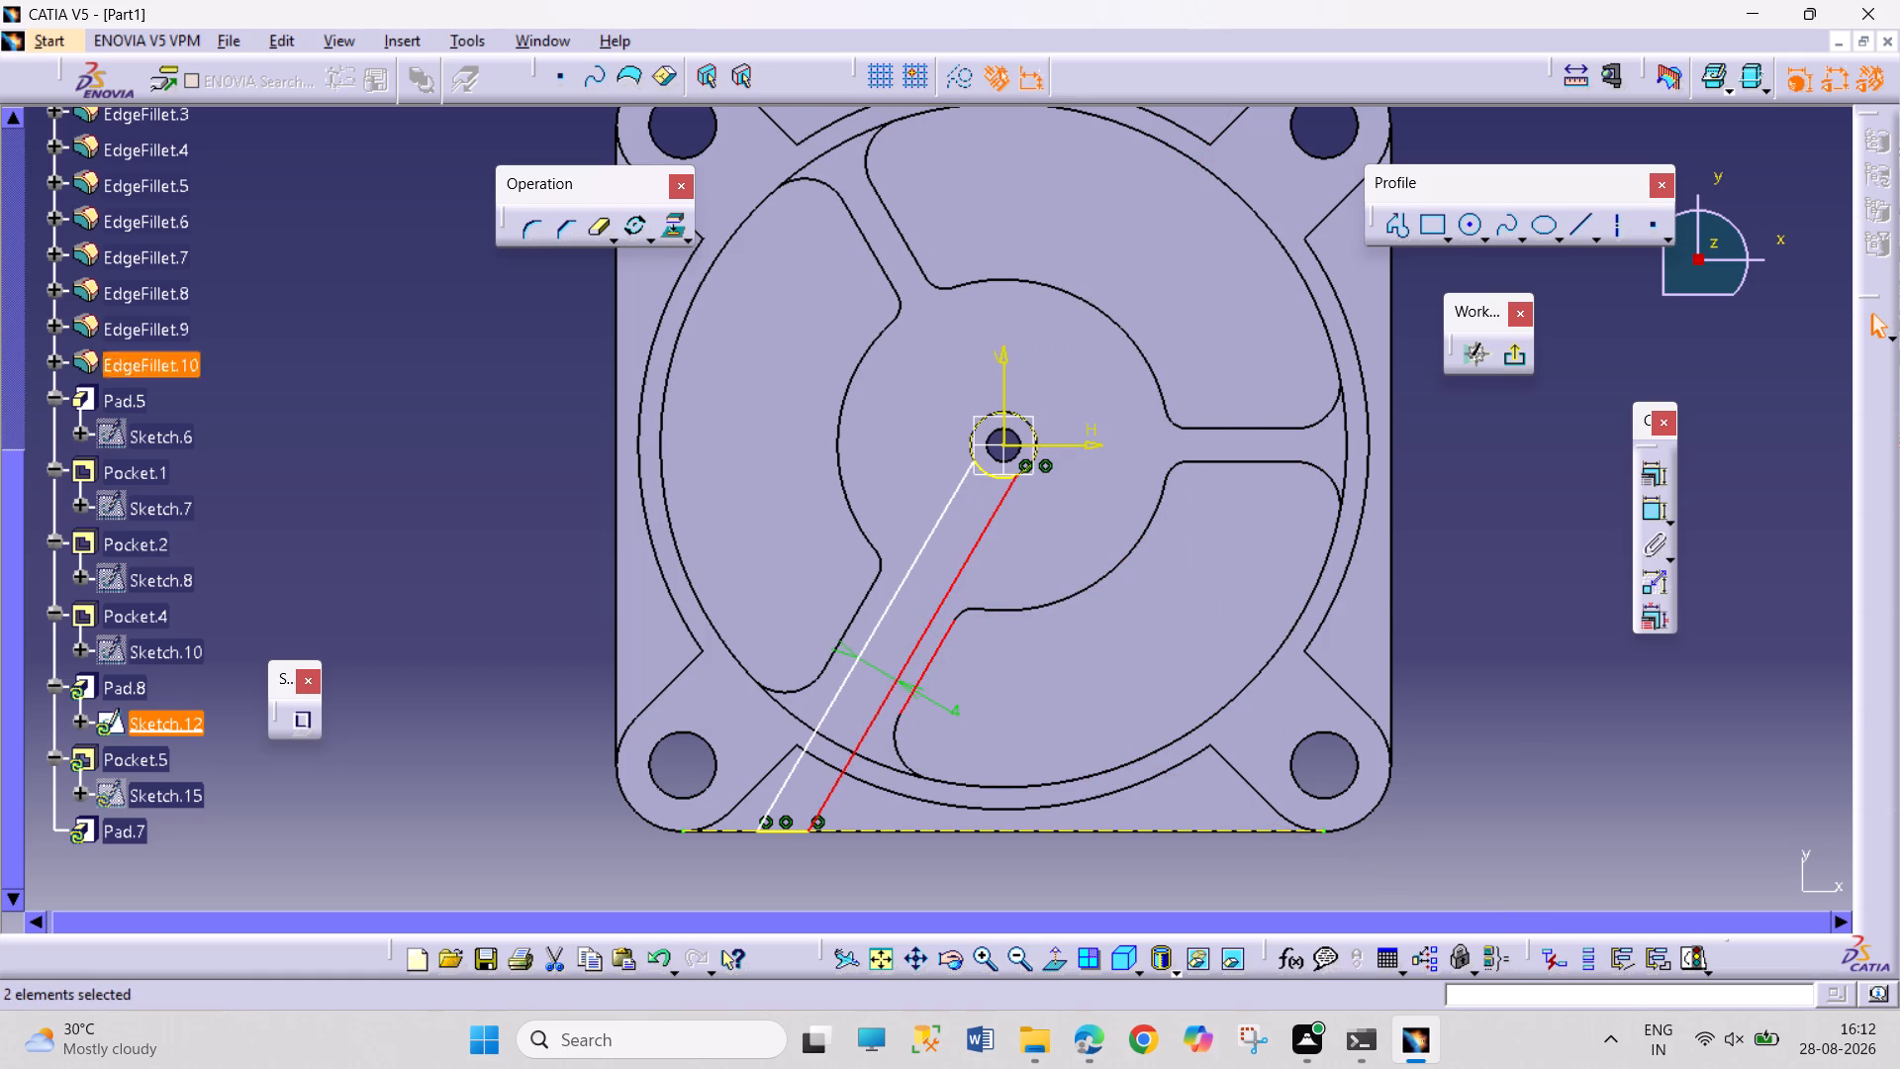
pyautogui.click(1654, 478)
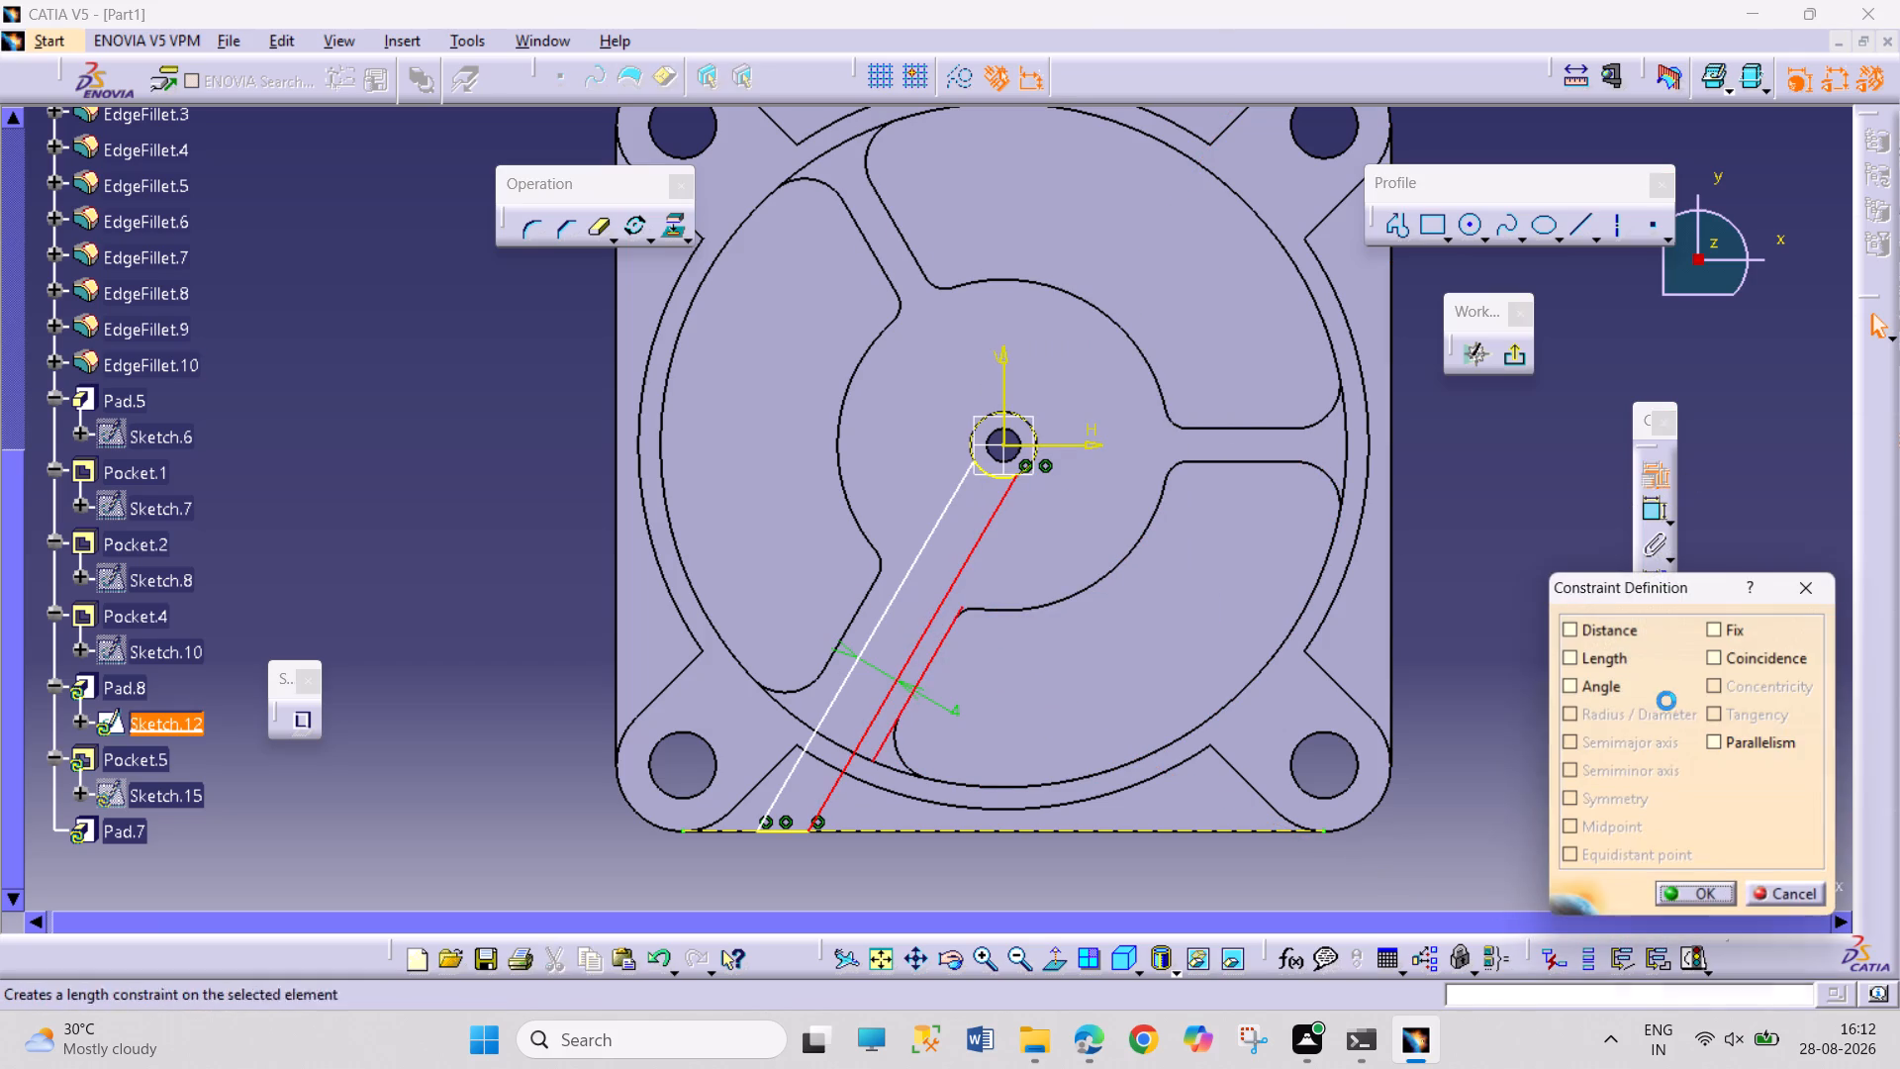
pyautogui.click(1742, 734)
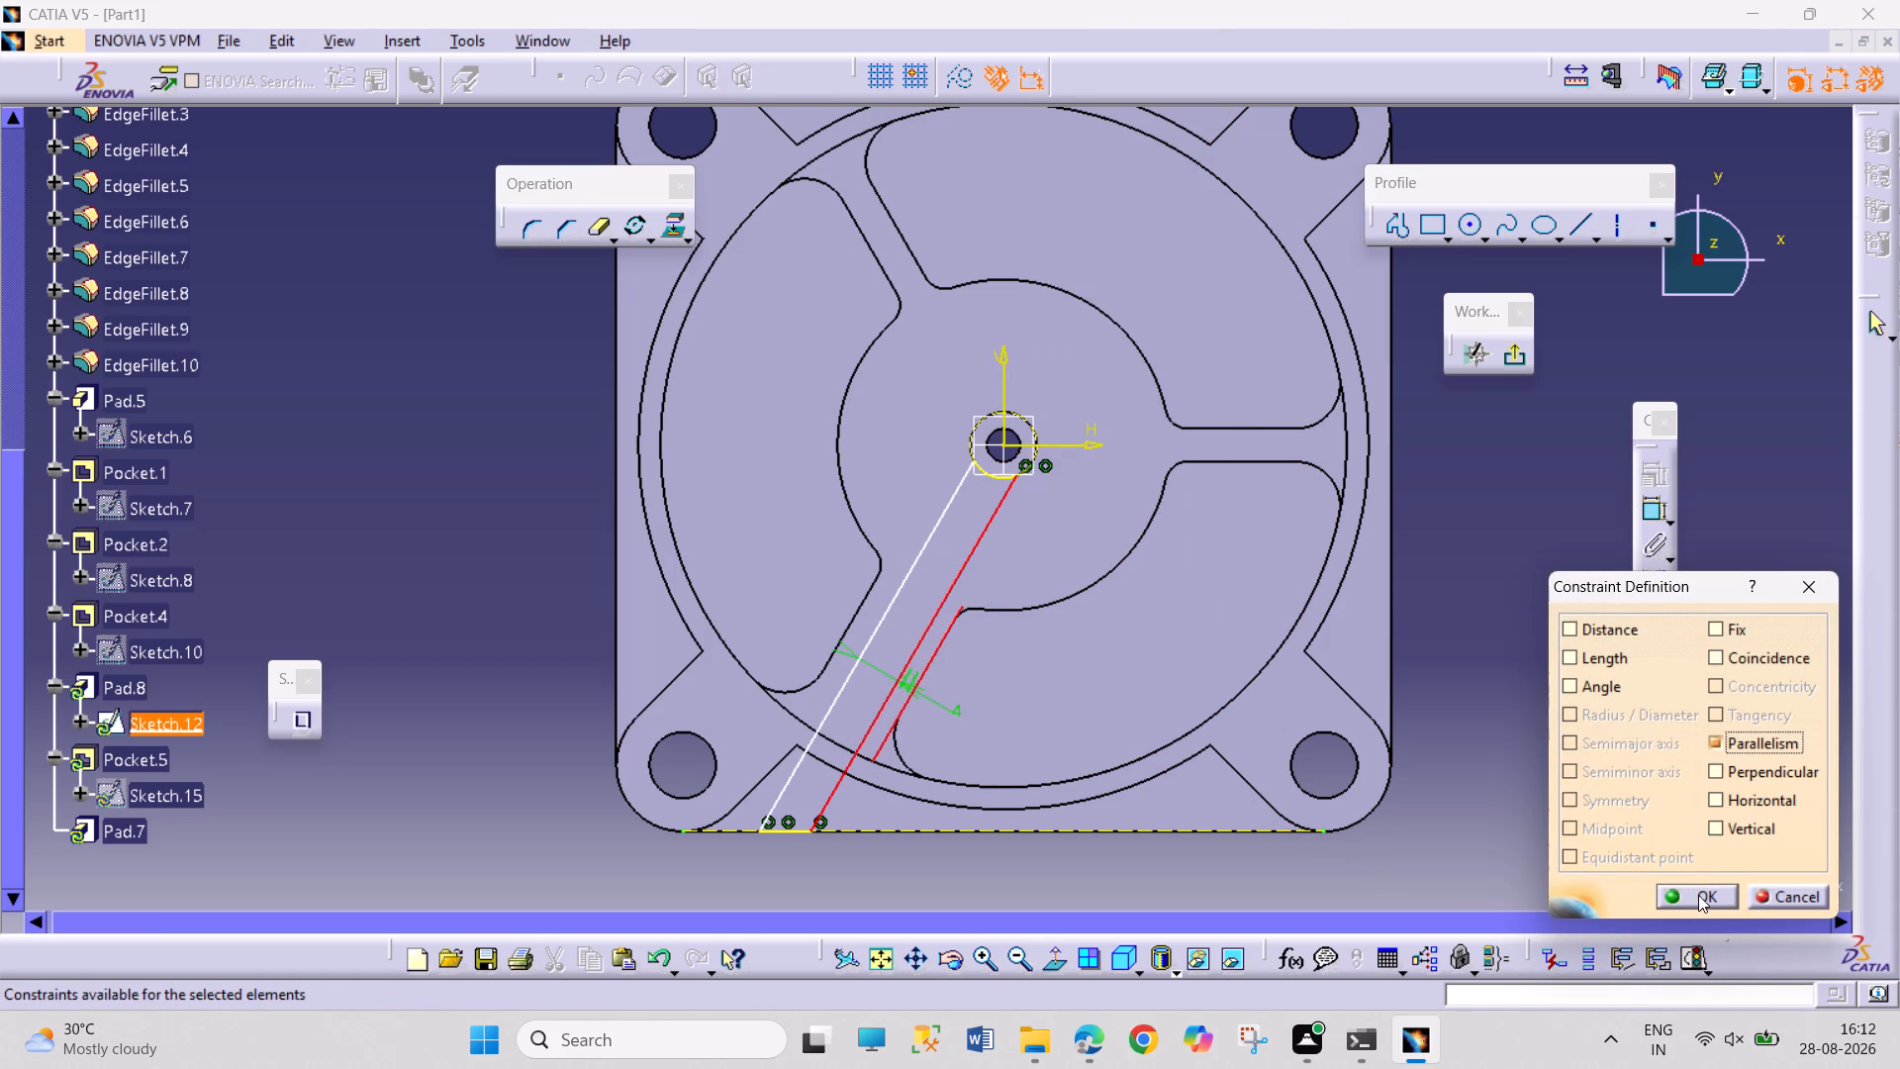
pyautogui.click(1698, 895)
# Dimension the channel's side line from the neighbouring rib edge at 2 mm, and exit Sketch.12.
pyautogui.click(1656, 511)
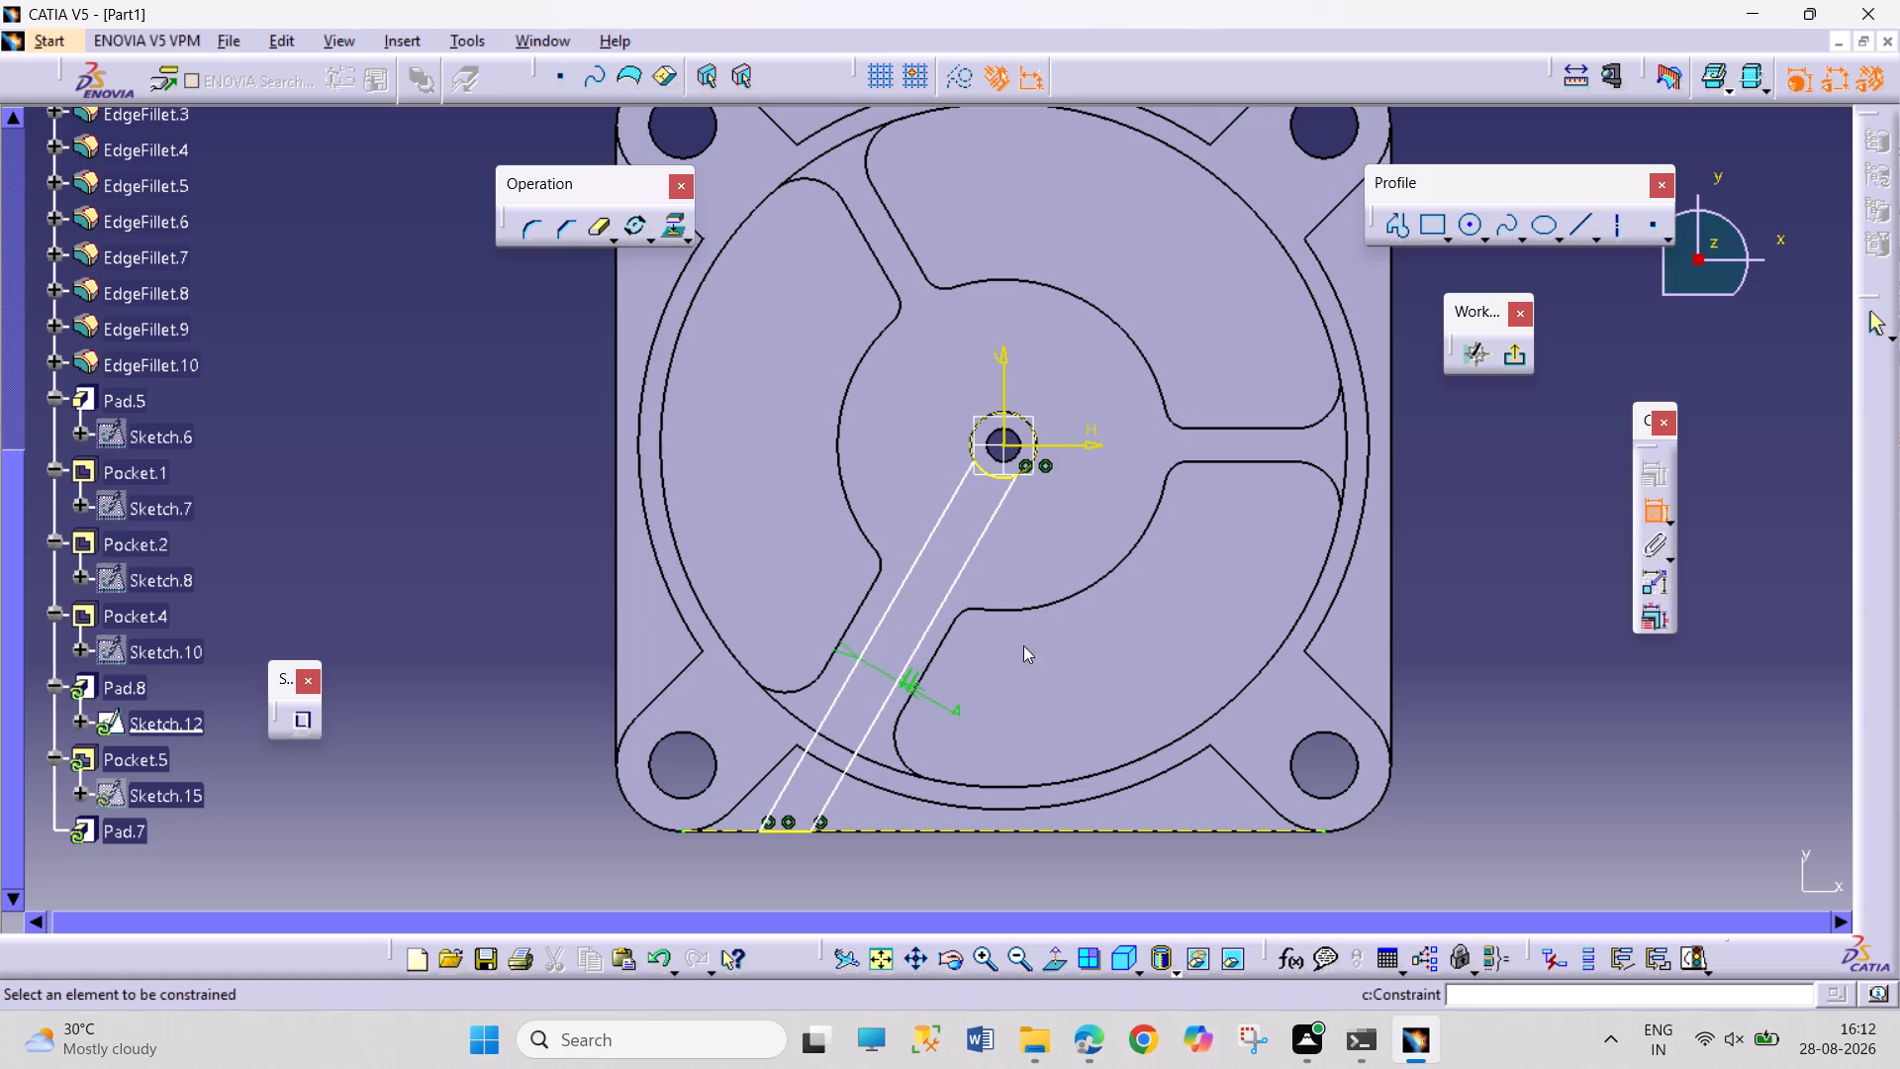
pyautogui.click(933, 627)
pyautogui.click(945, 640)
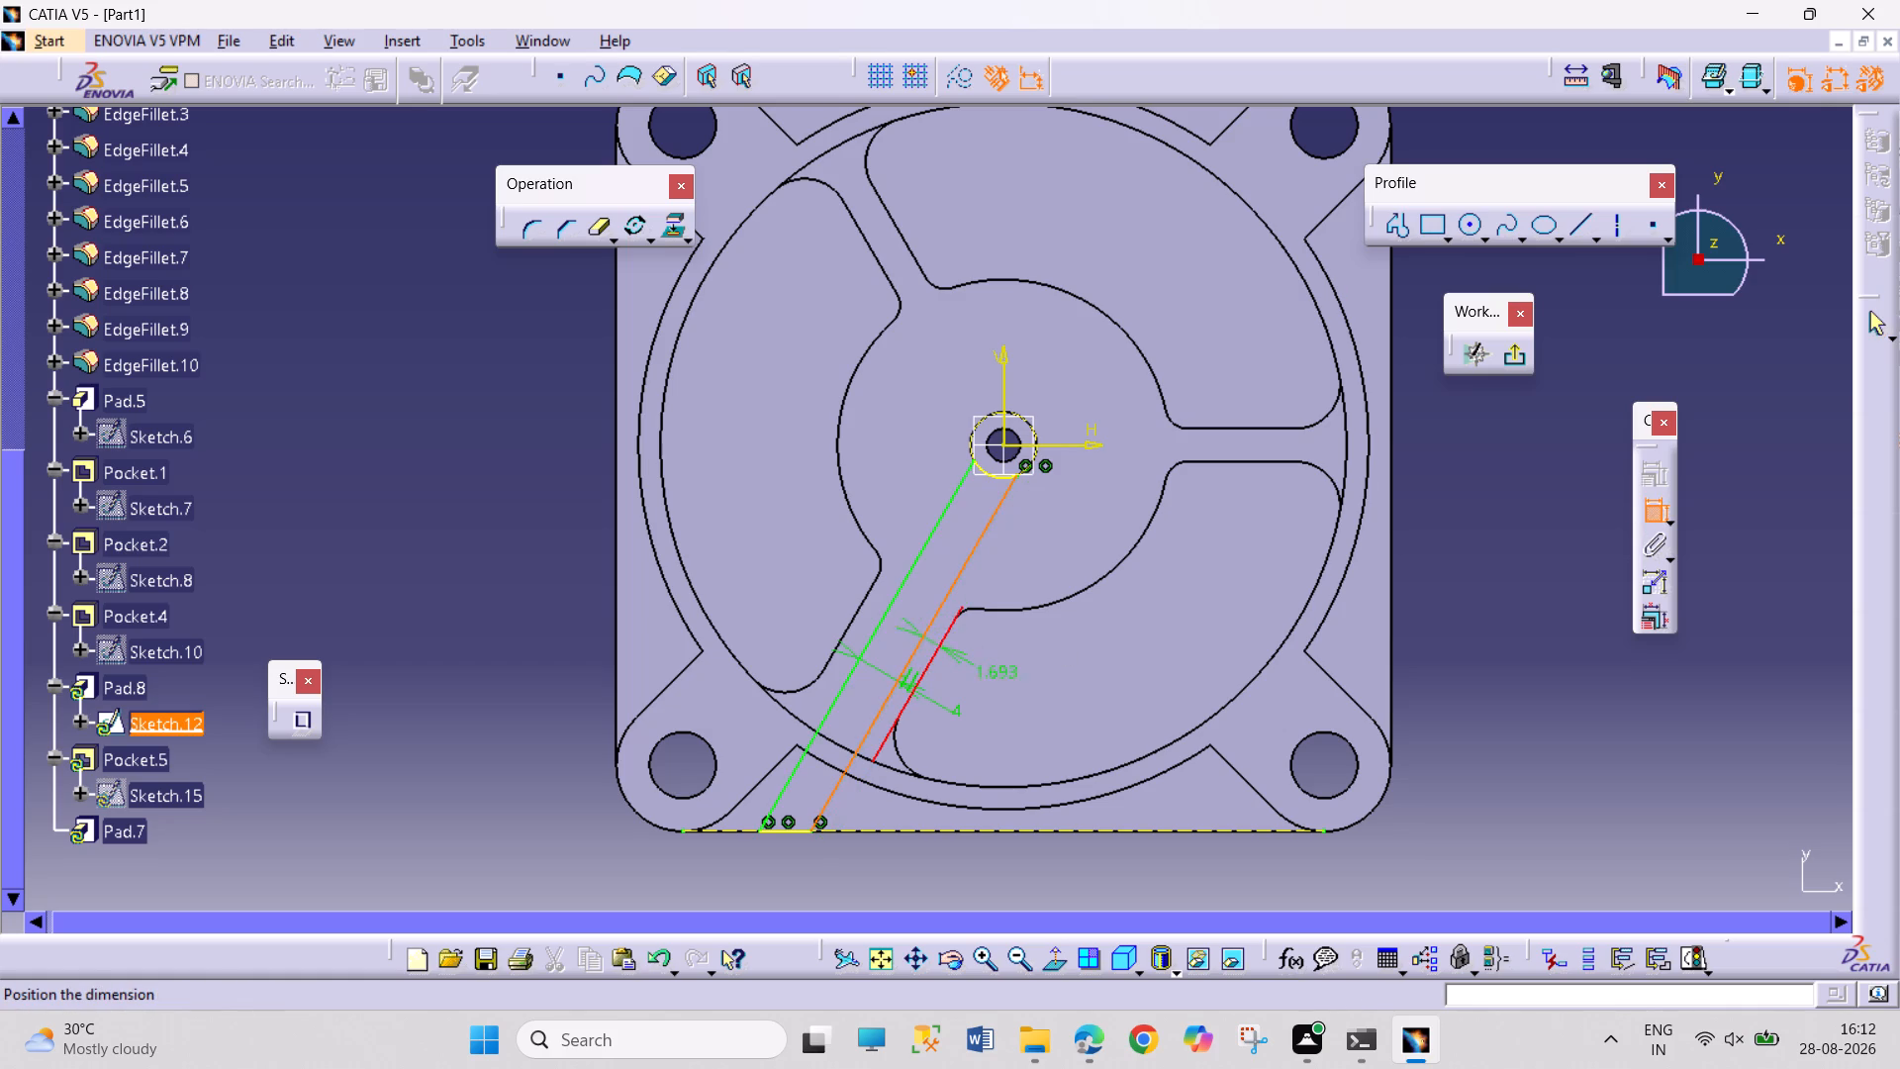
pyautogui.click(1009, 682)
pyautogui.doubleClick(1013, 678)
pyautogui.press('2')
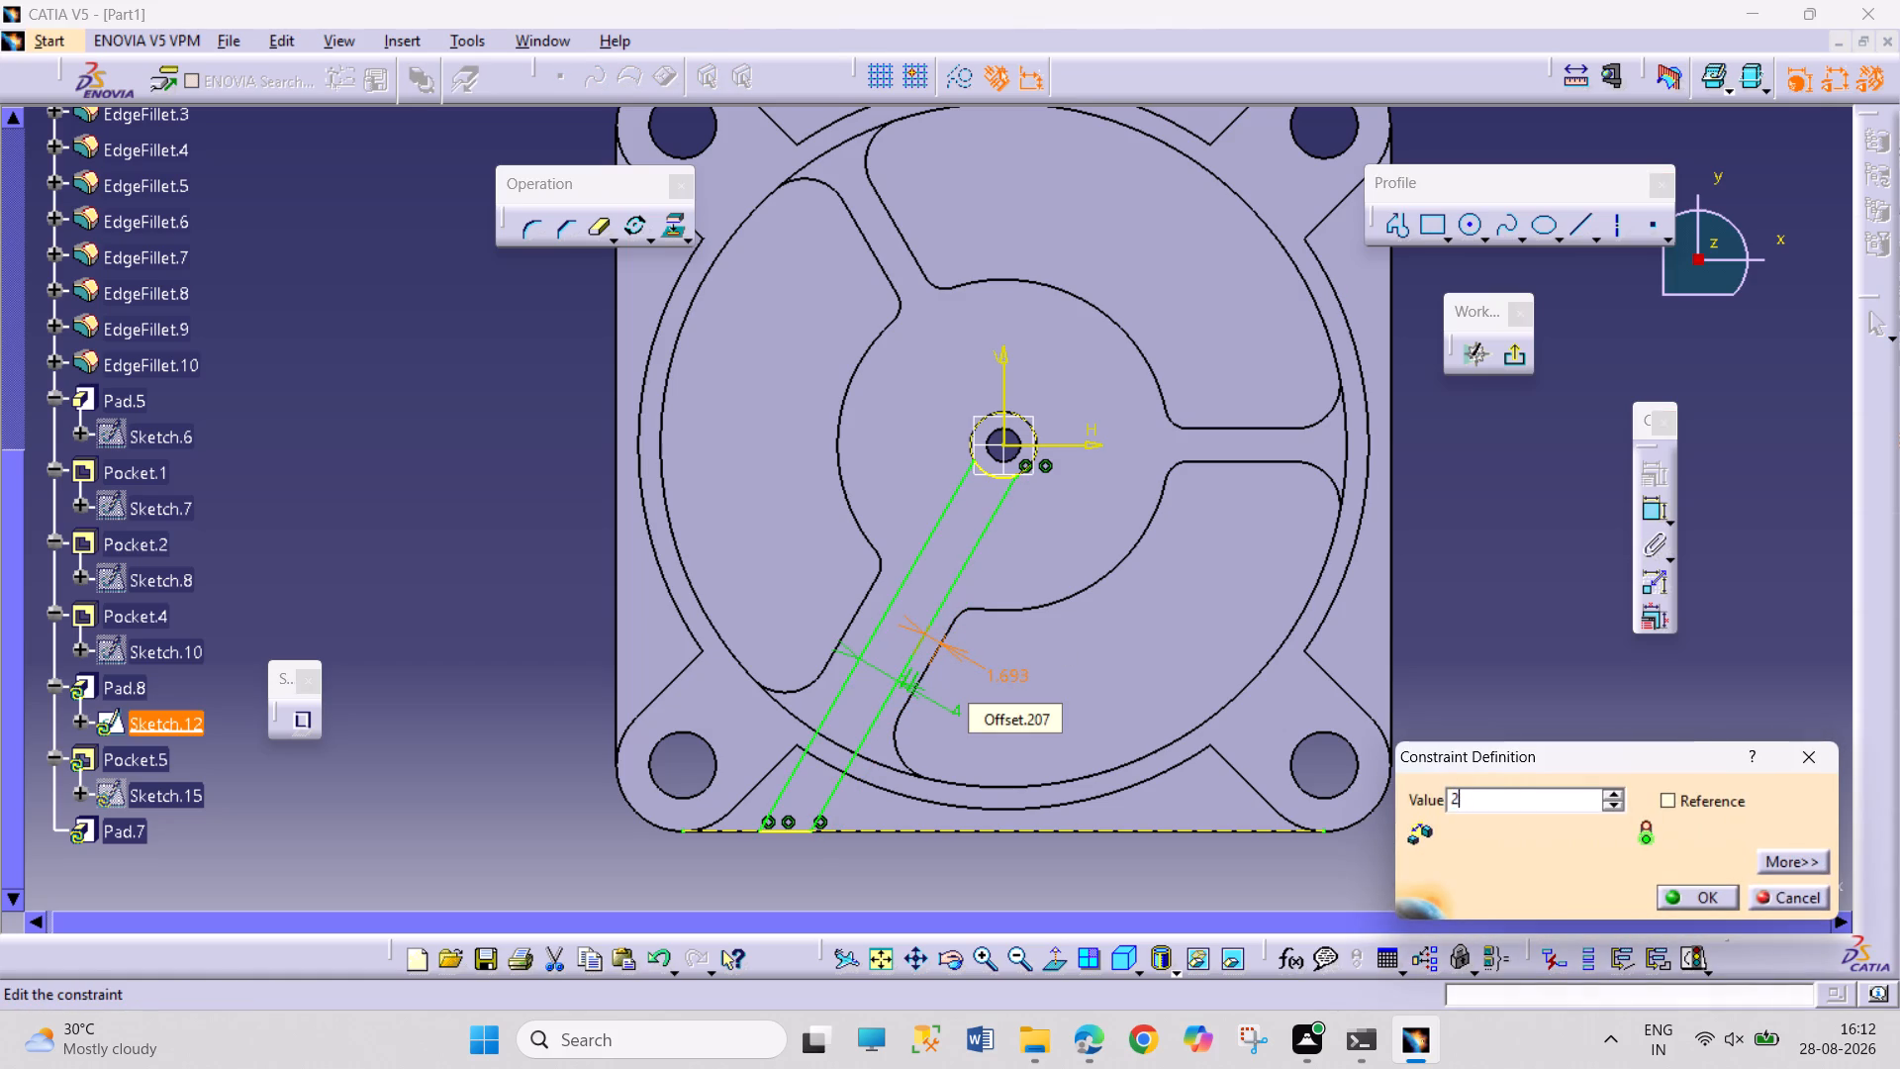
pyautogui.press('Return')
pyautogui.click(1604, 702)
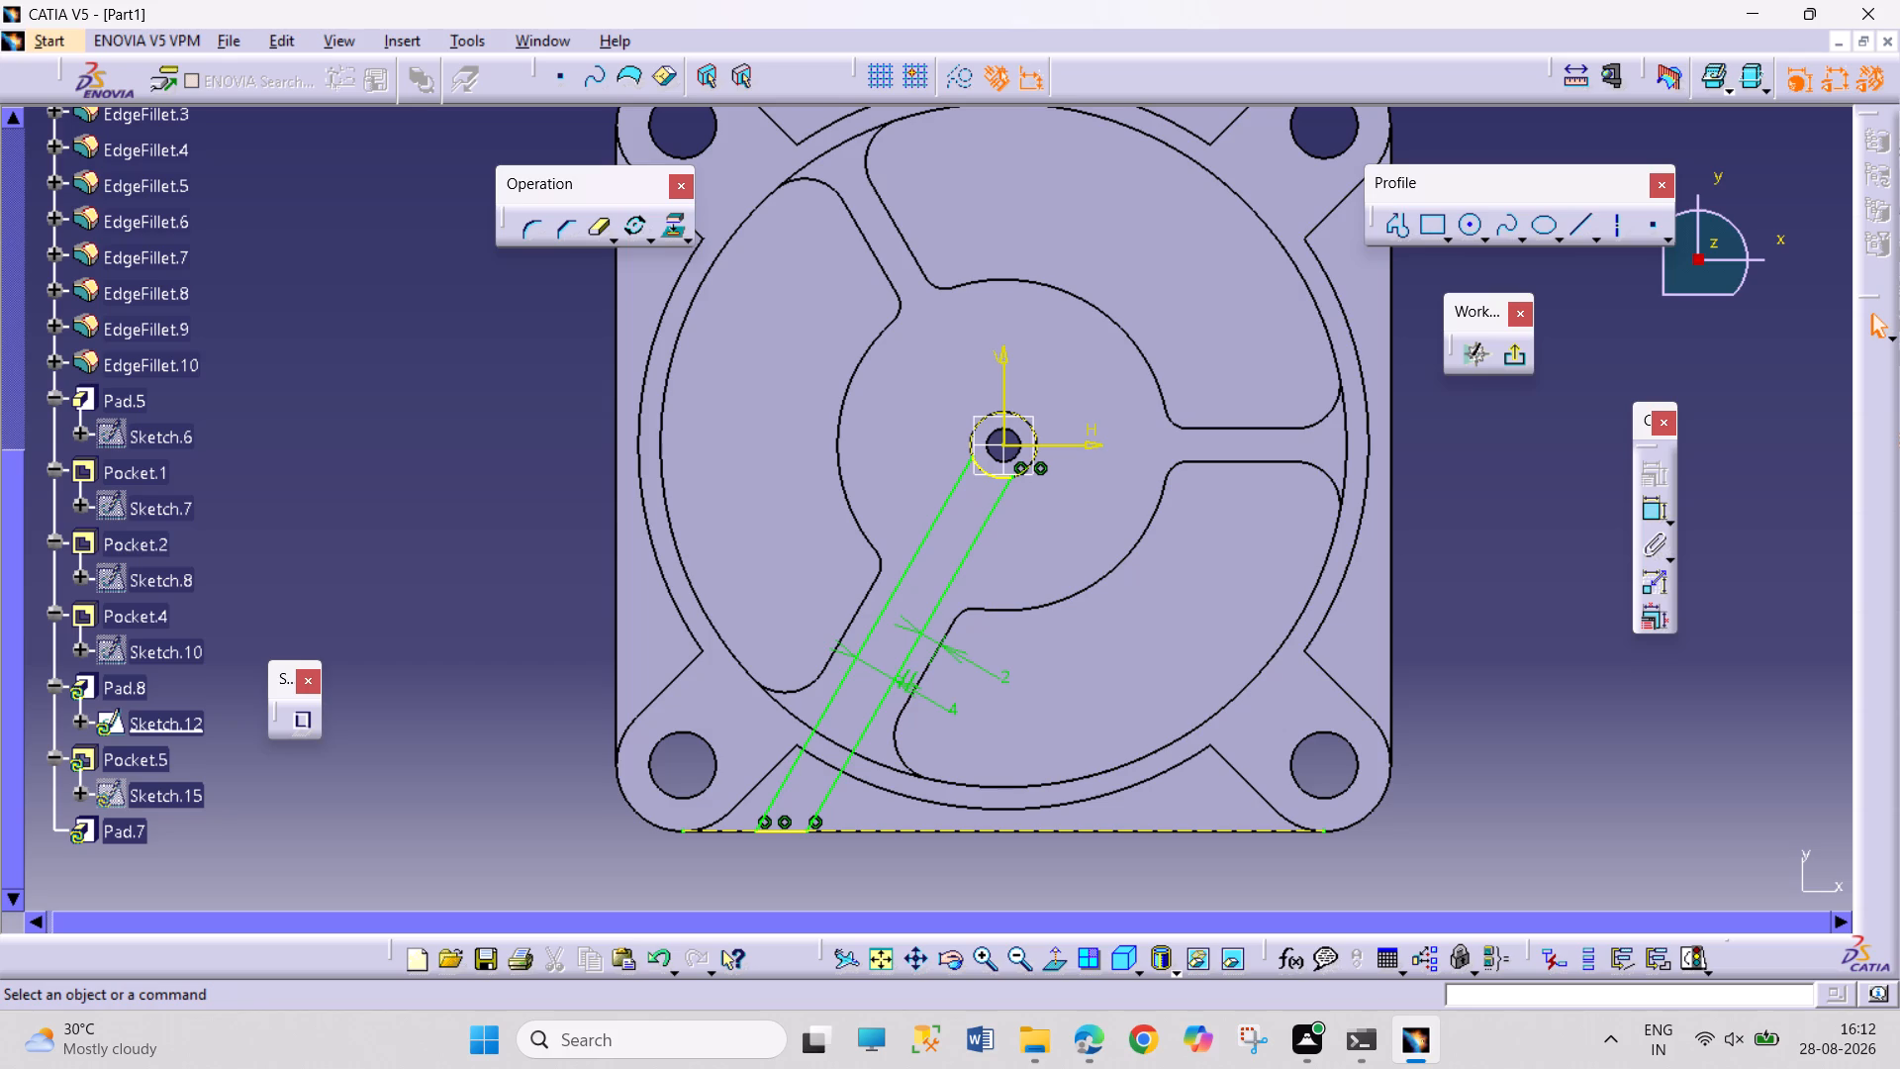
pyautogui.click(1506, 362)
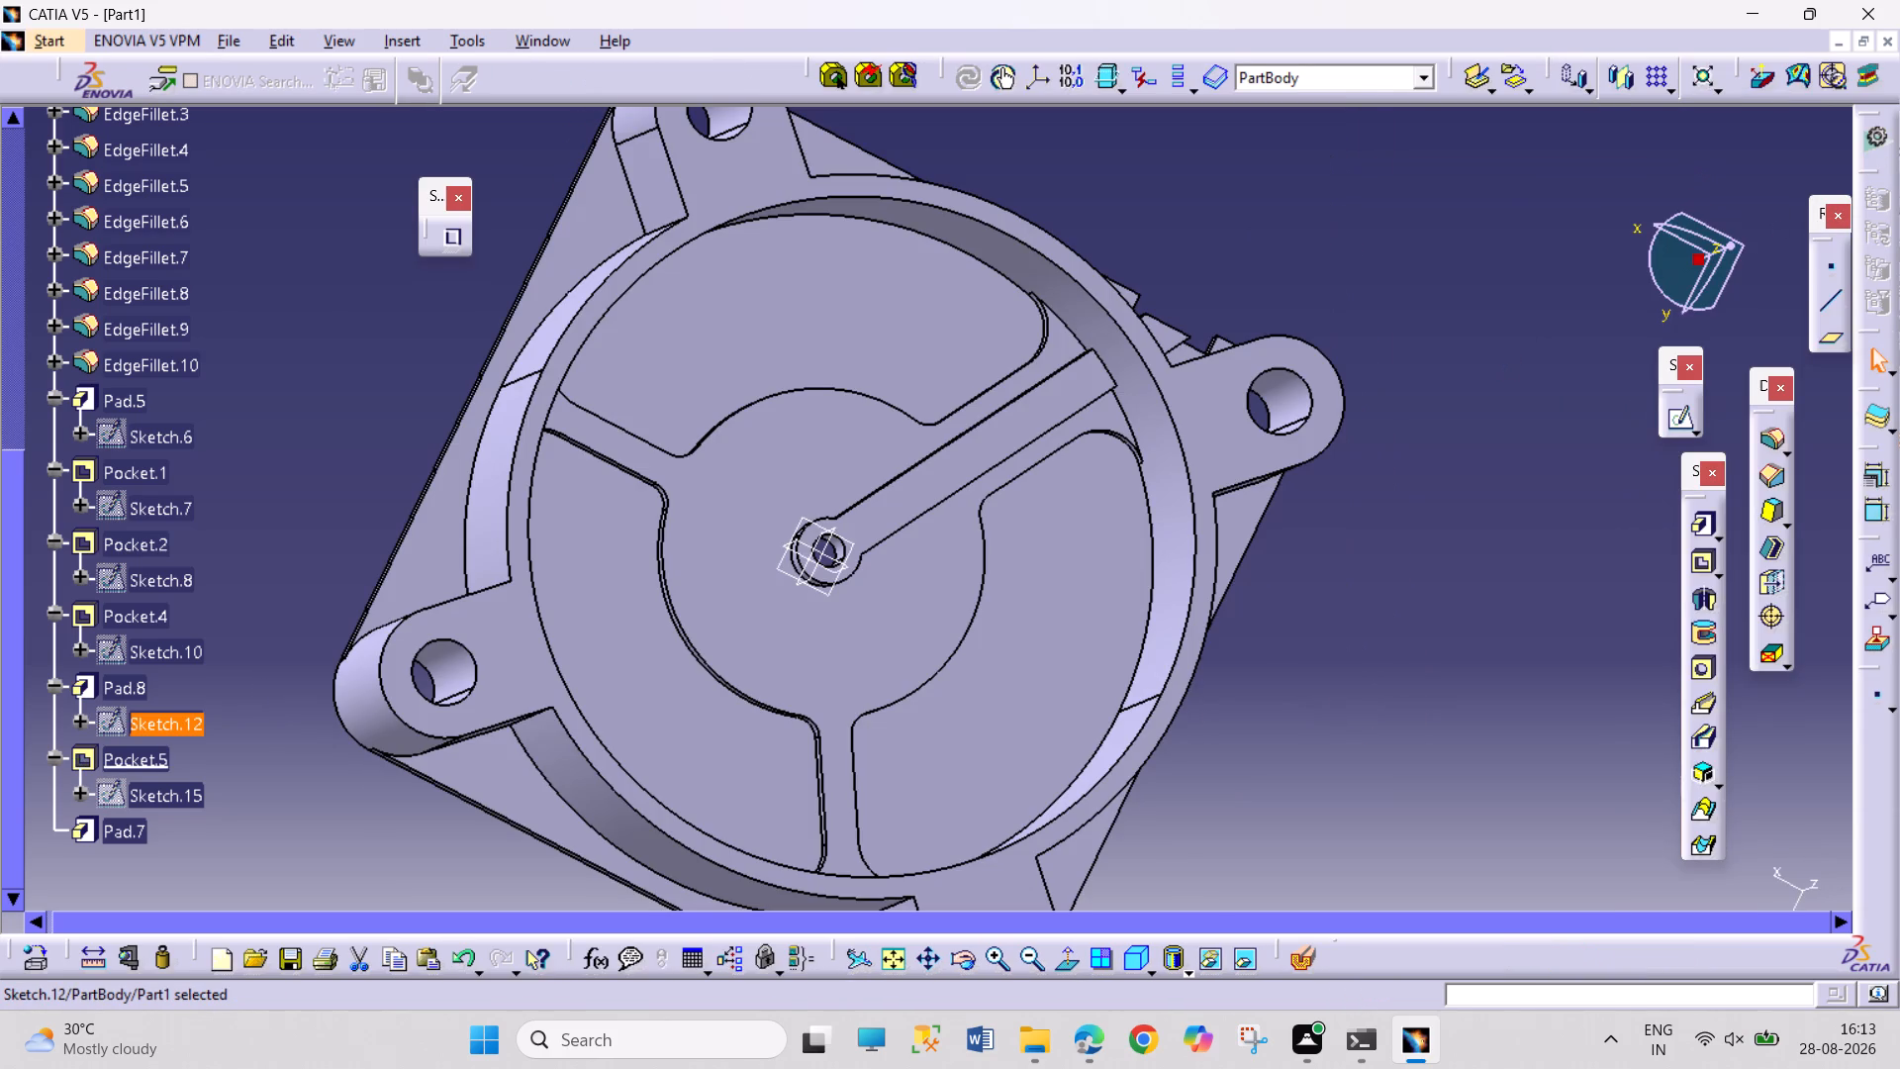
# Orbit around the housing to inspect the channel and edge notch, and fit the whole part in view.
pyautogui.click(968, 970)
pyautogui.moveTo(1328, 809); pyautogui.dragTo(1011, 646)
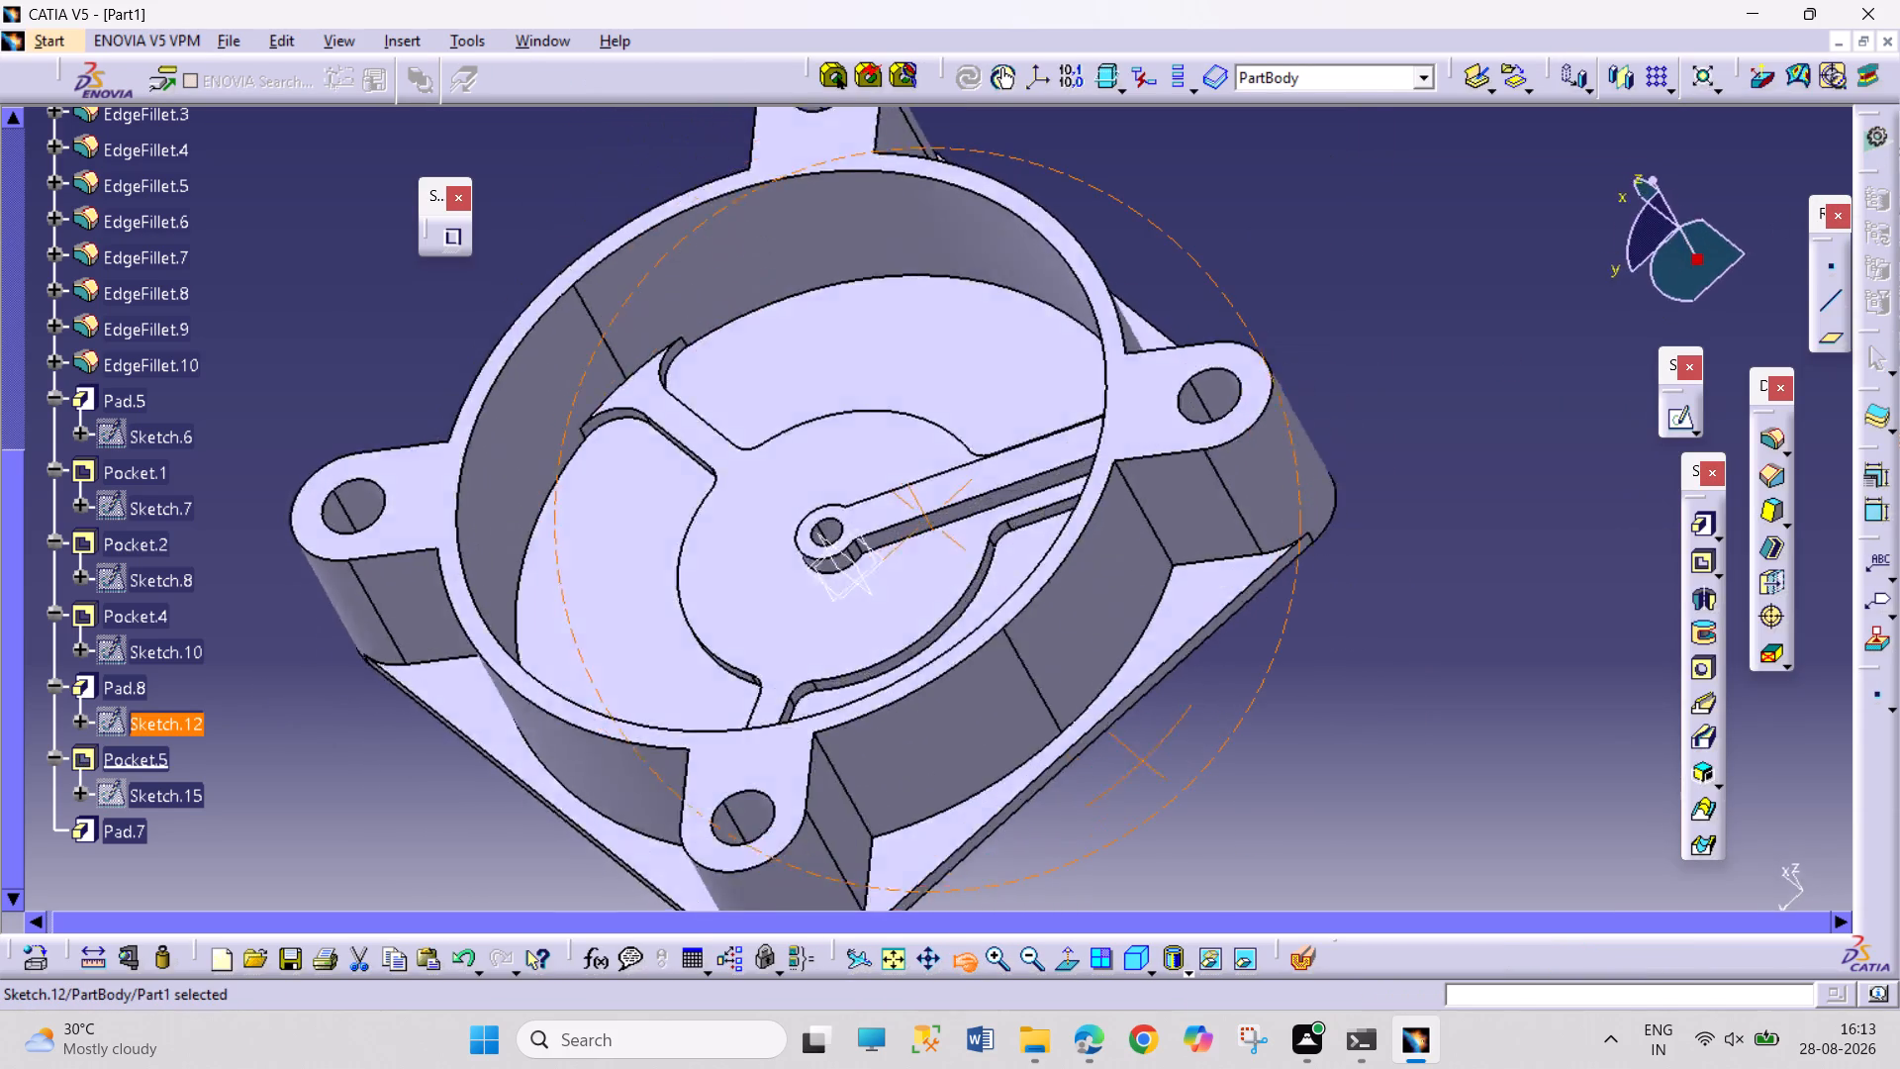
pyautogui.moveTo(1011, 646); pyautogui.dragTo(951, 822)
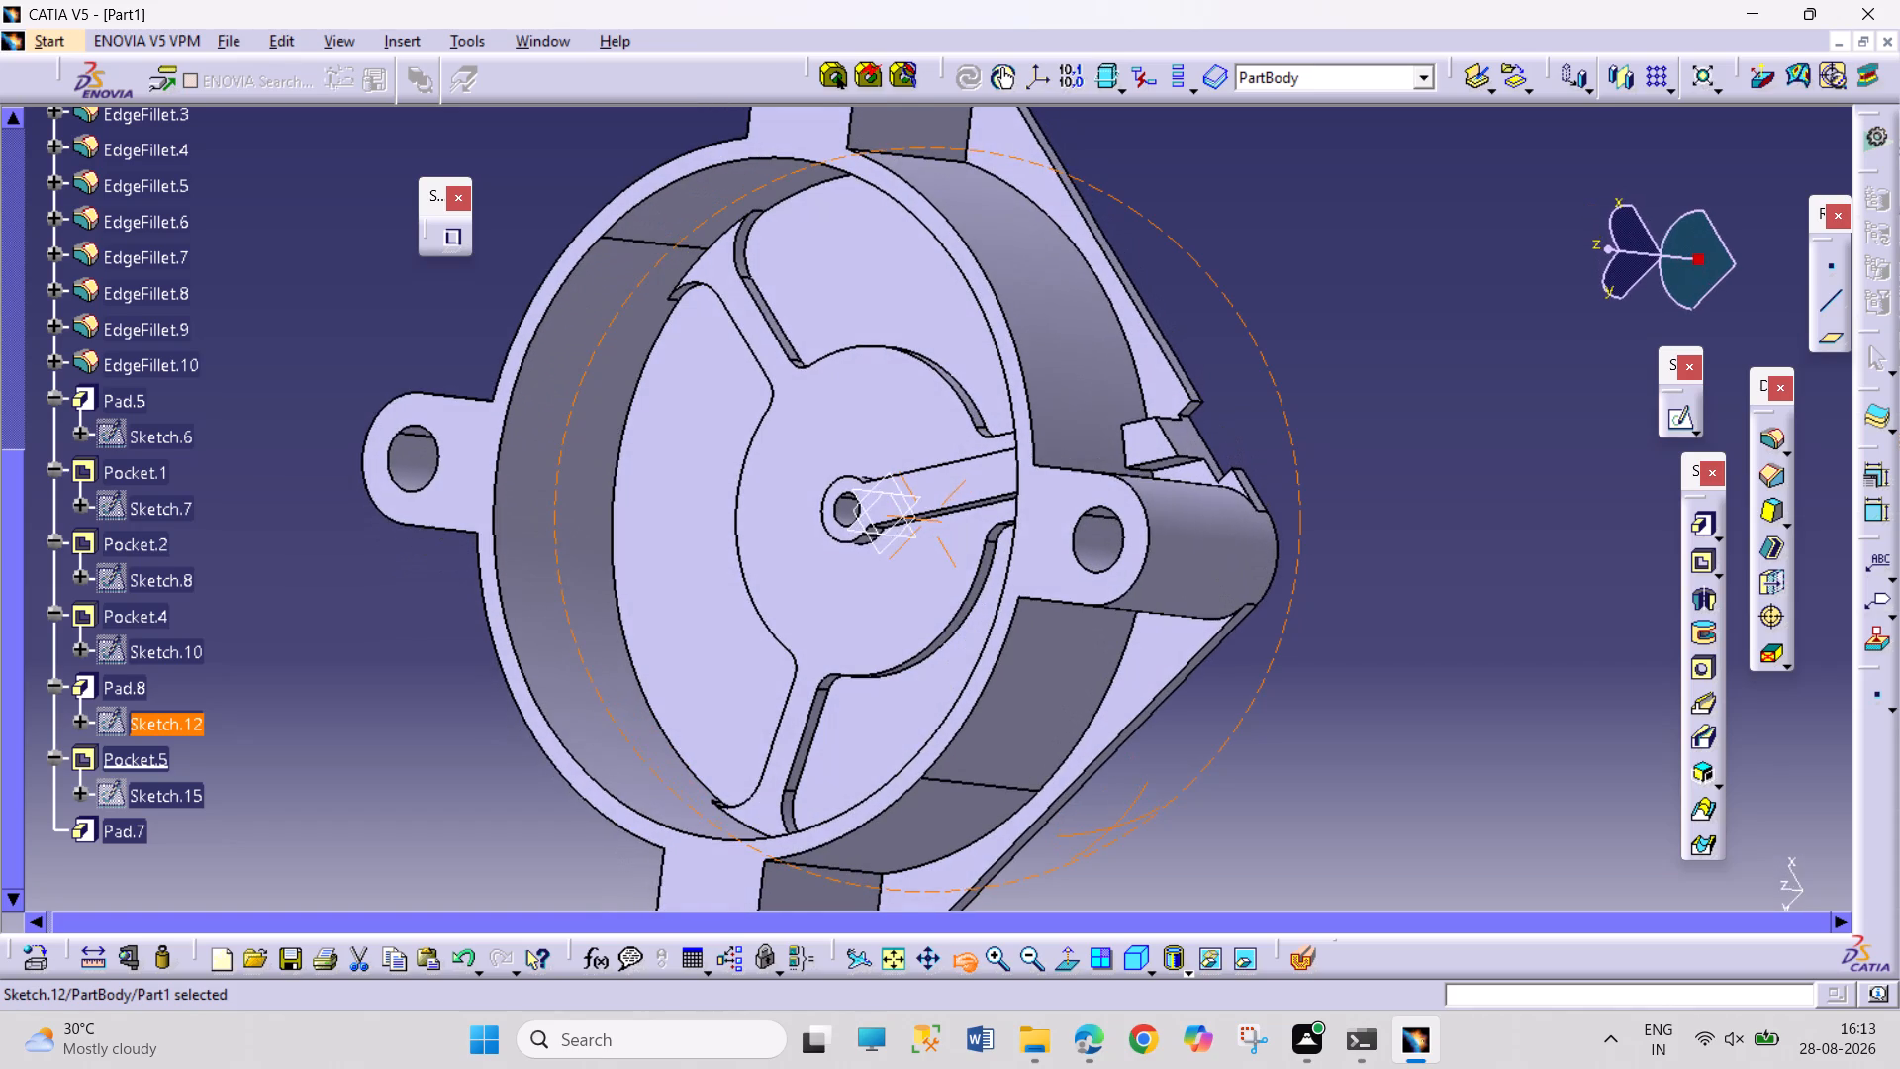
pyautogui.moveTo(951, 822); pyautogui.dragTo(526, 661)
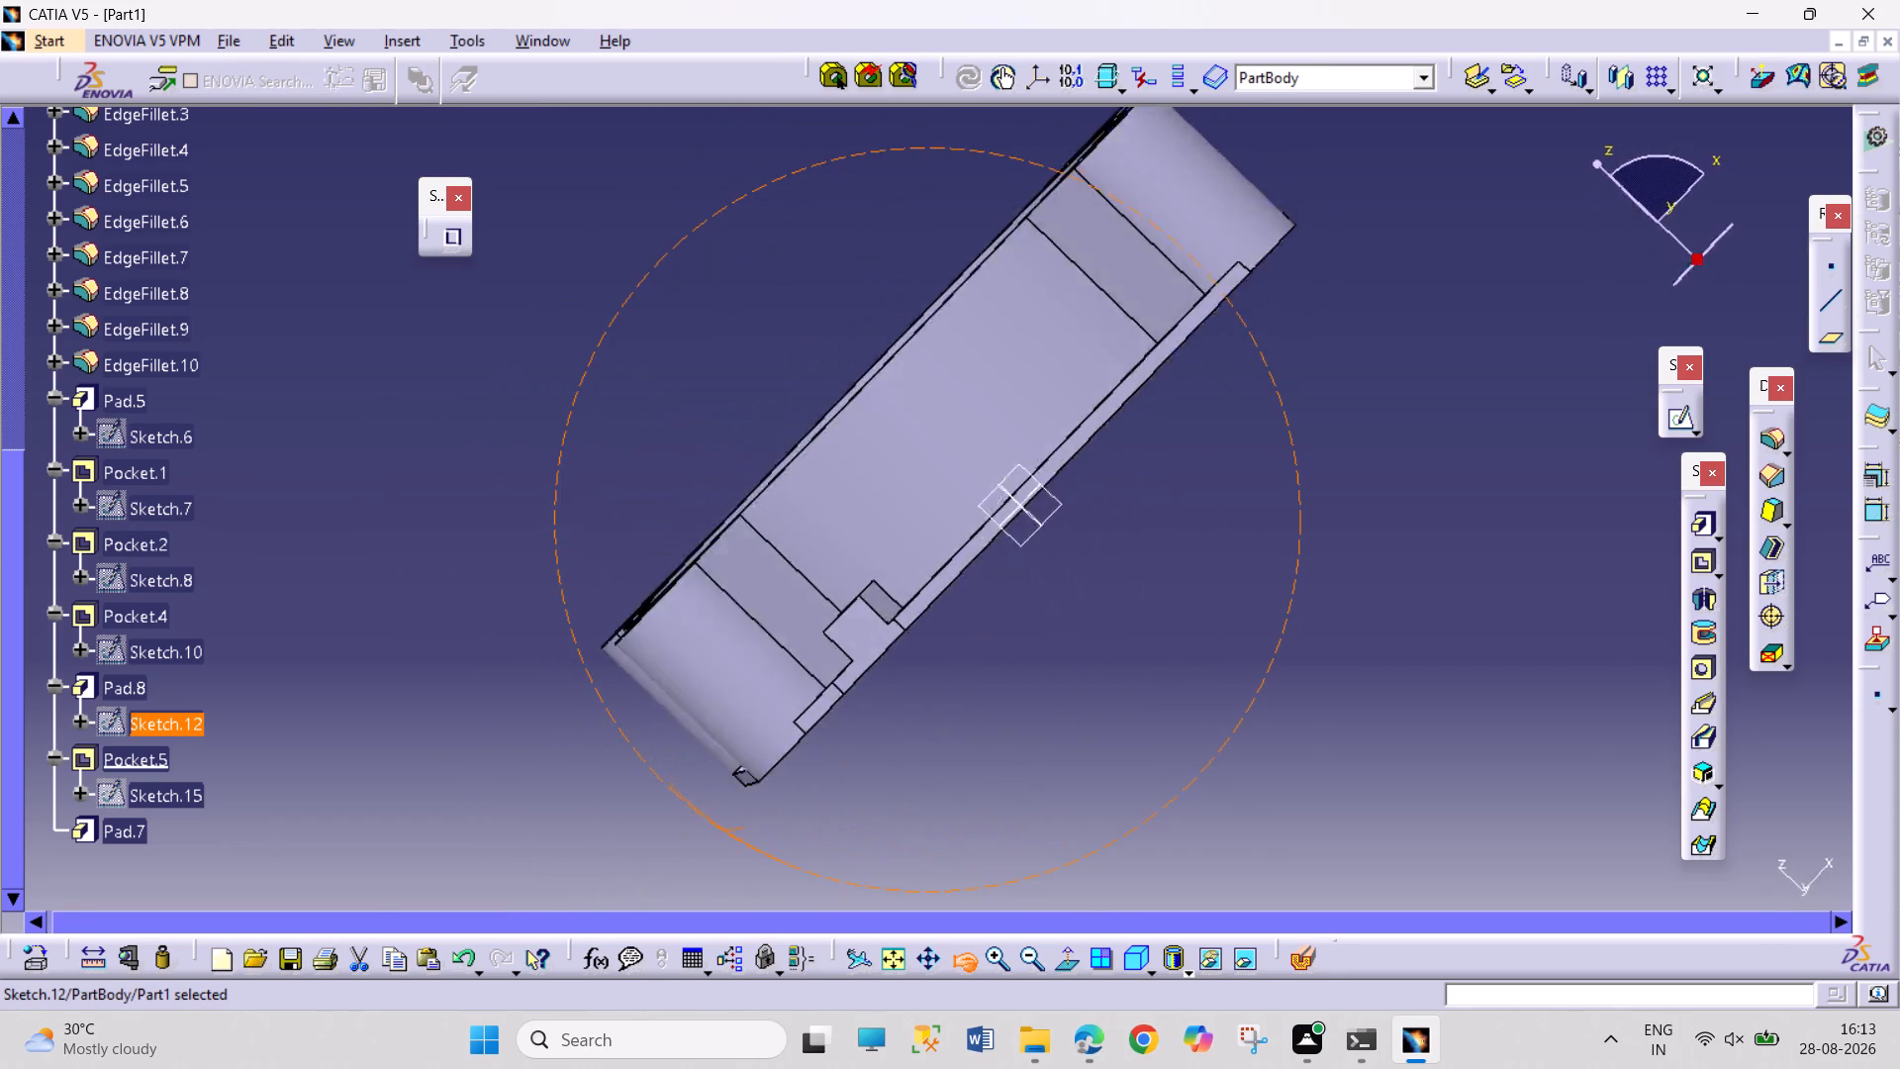
pyautogui.moveTo(526, 661); pyautogui.dragTo(669, 744)
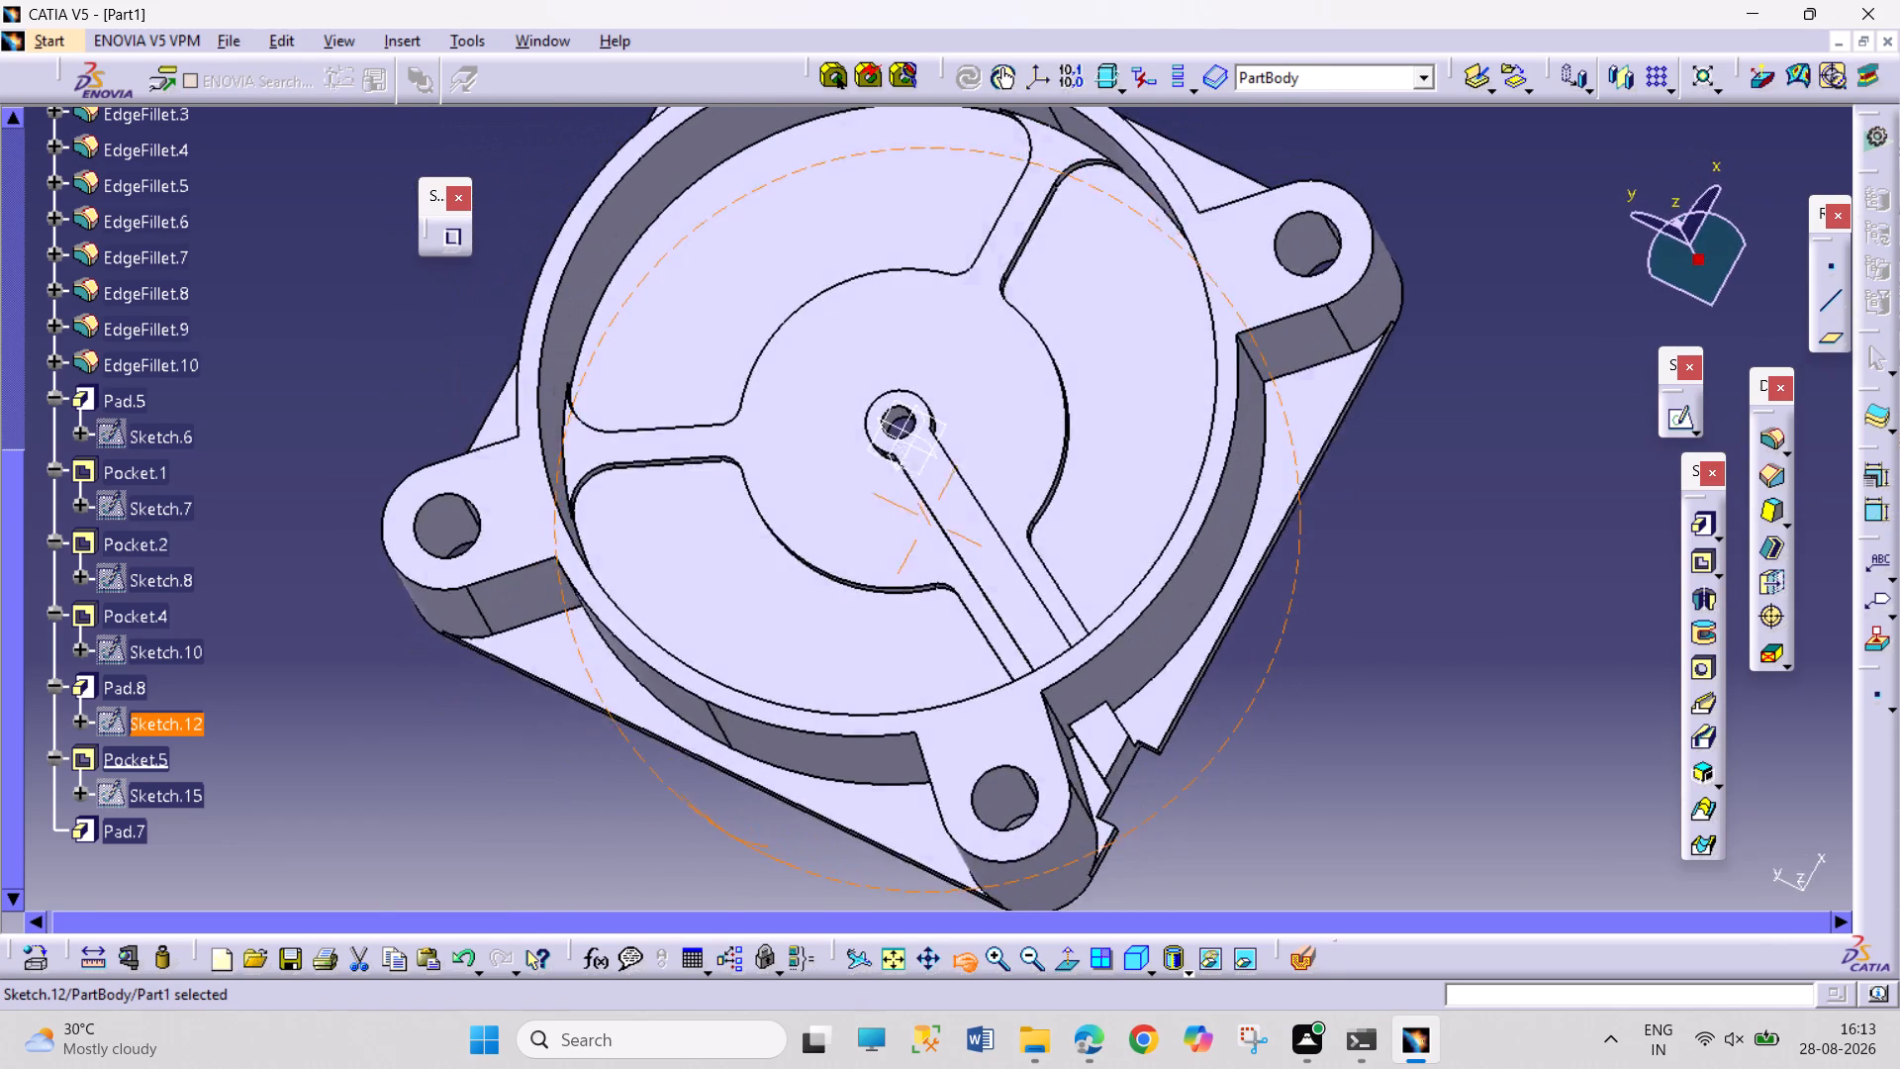
pyautogui.moveTo(669, 744); pyautogui.dragTo(598, 556)
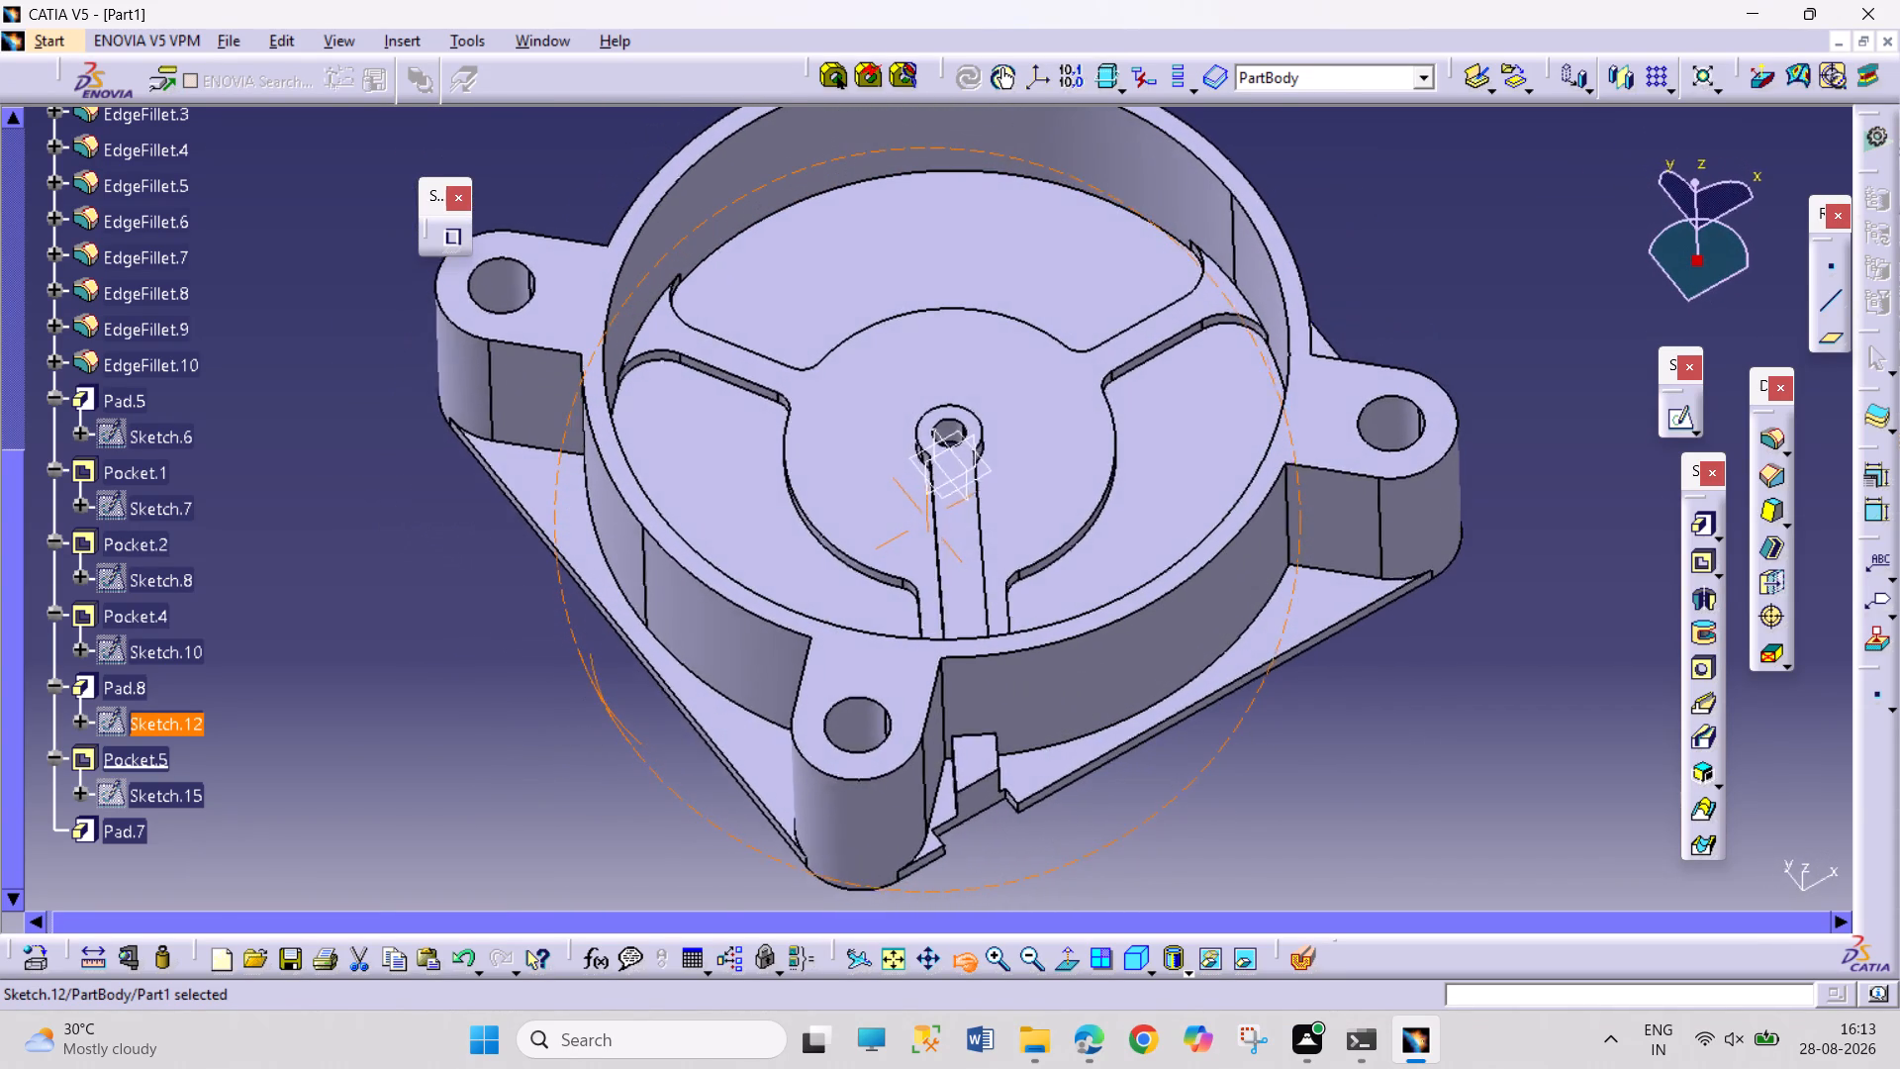
pyautogui.moveTo(598, 556); pyautogui.dragTo(592, 549)
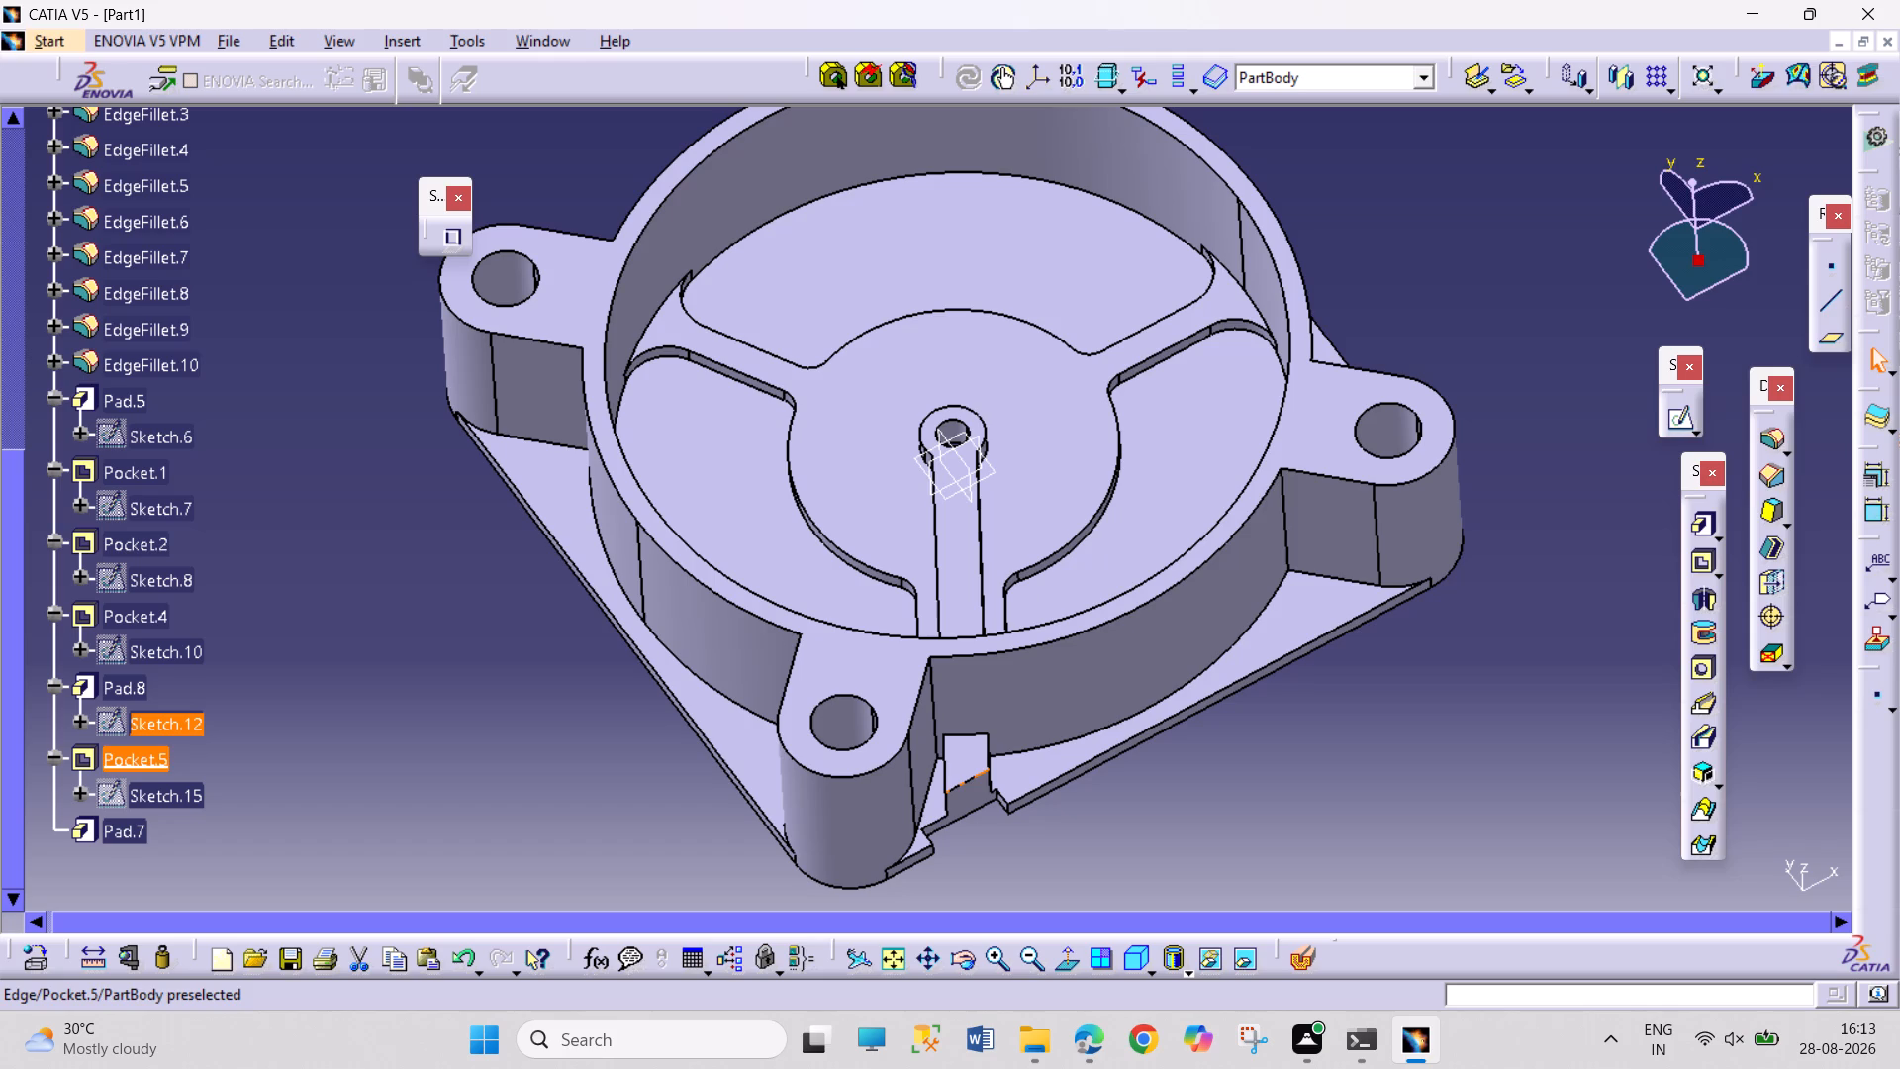
pyautogui.click(902, 960)
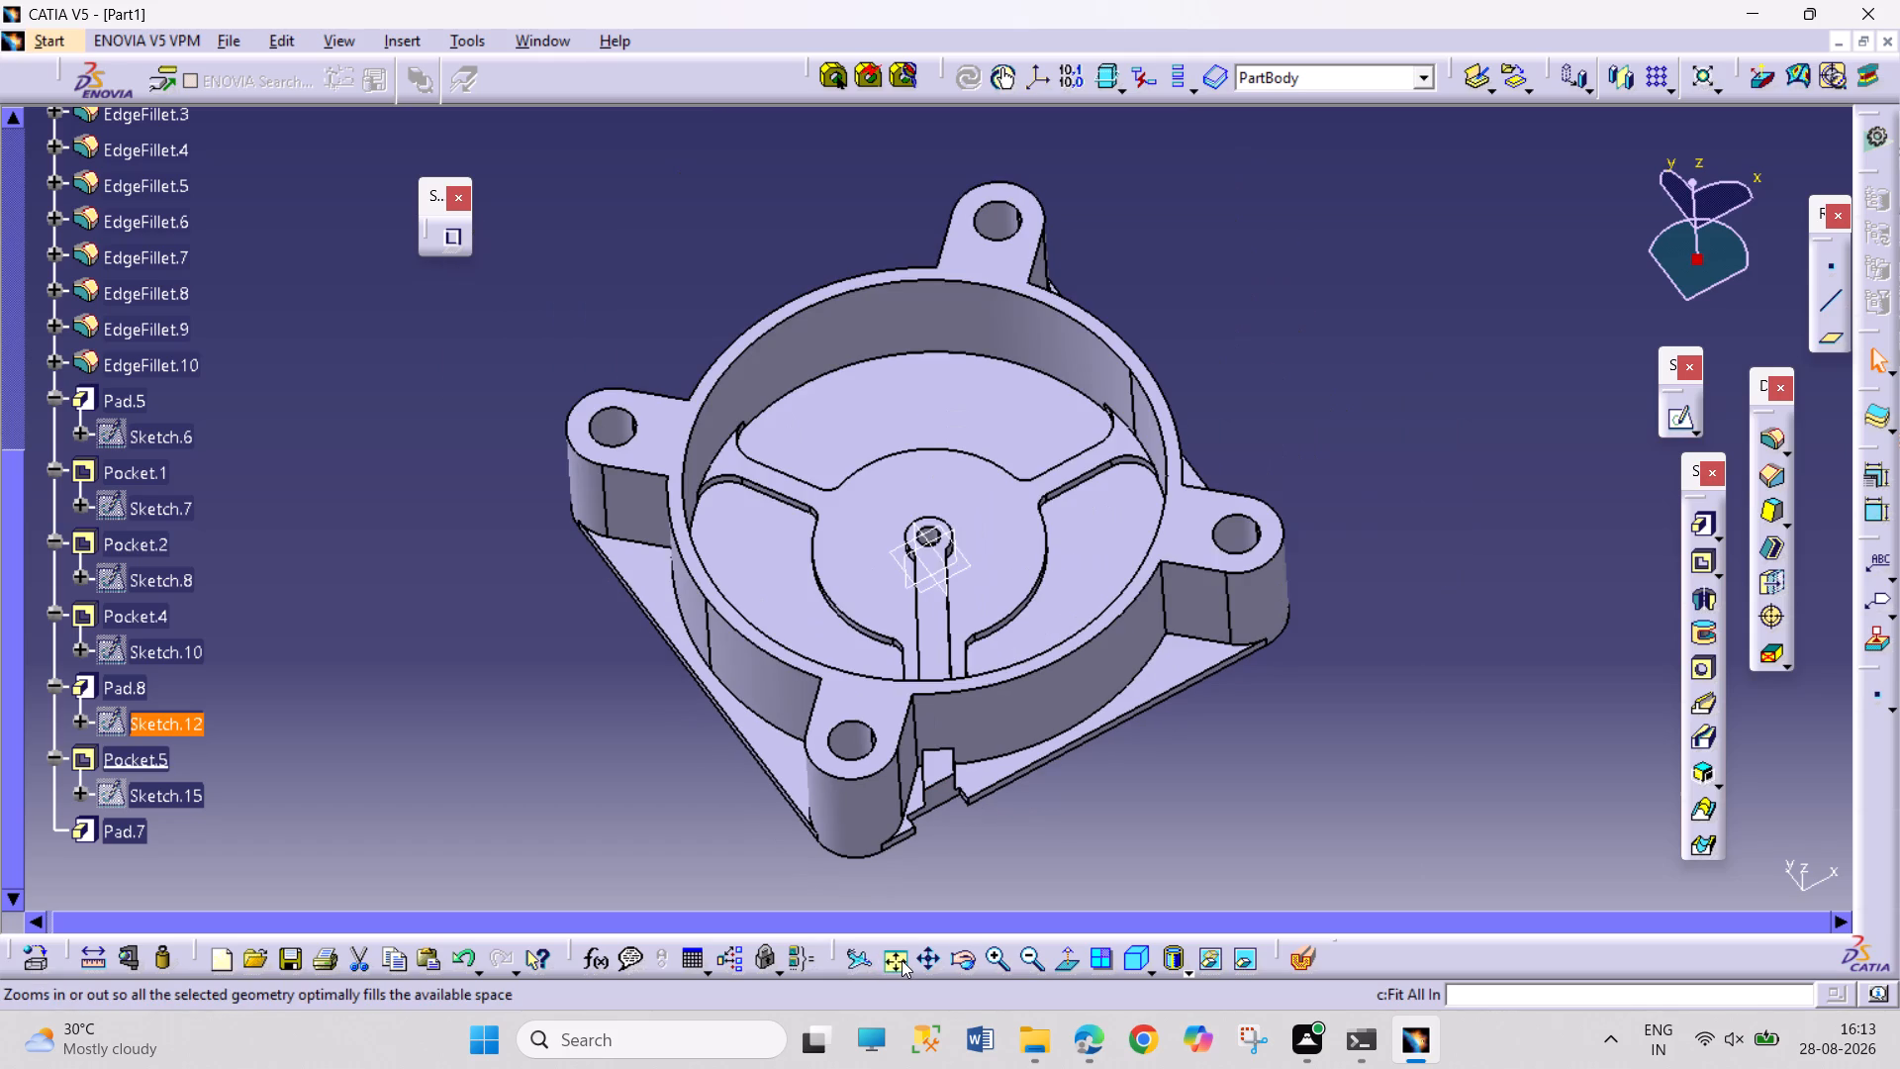
pyautogui.click(1150, 835)
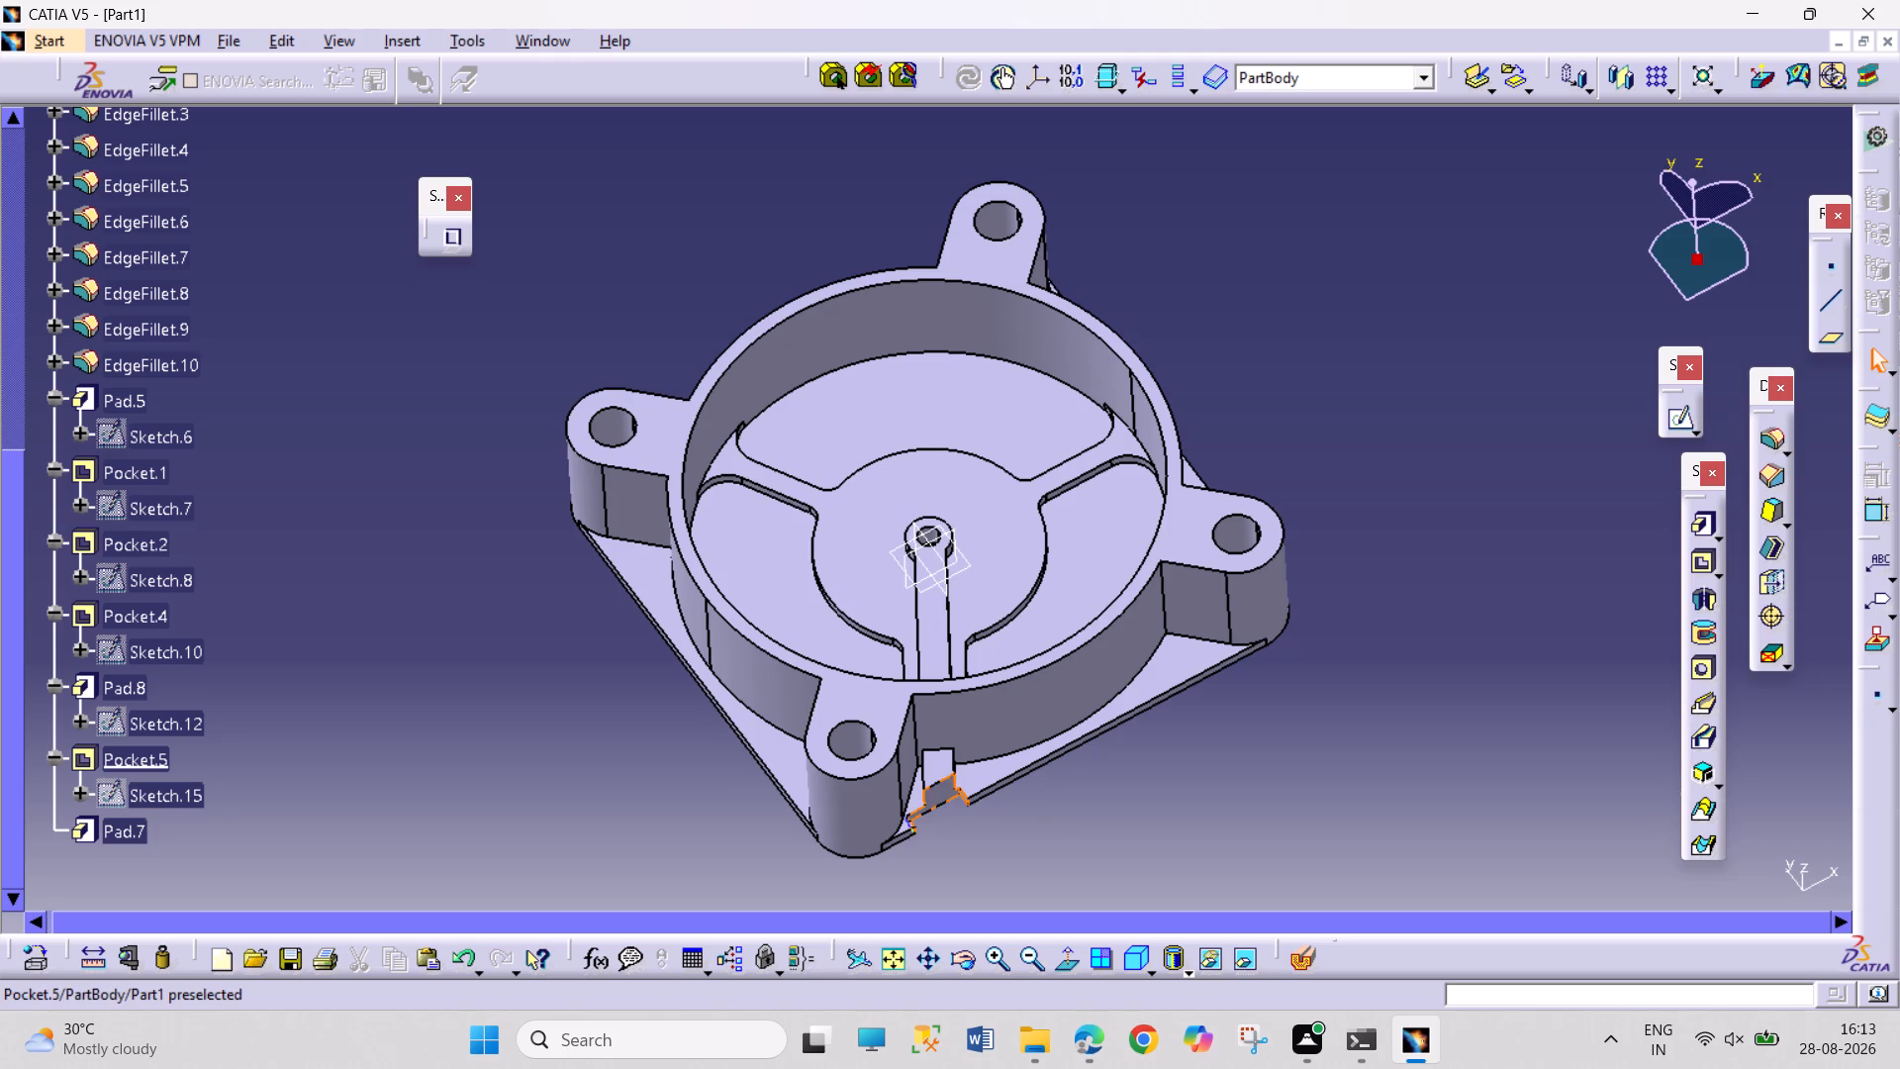
# Open Pocket.5's Sketch.15, consult the drawing PDF's Auxiliary view C, and set the notch's distance from the plate's left edge to 12 mm.
pyautogui.doubleClick(111, 789)
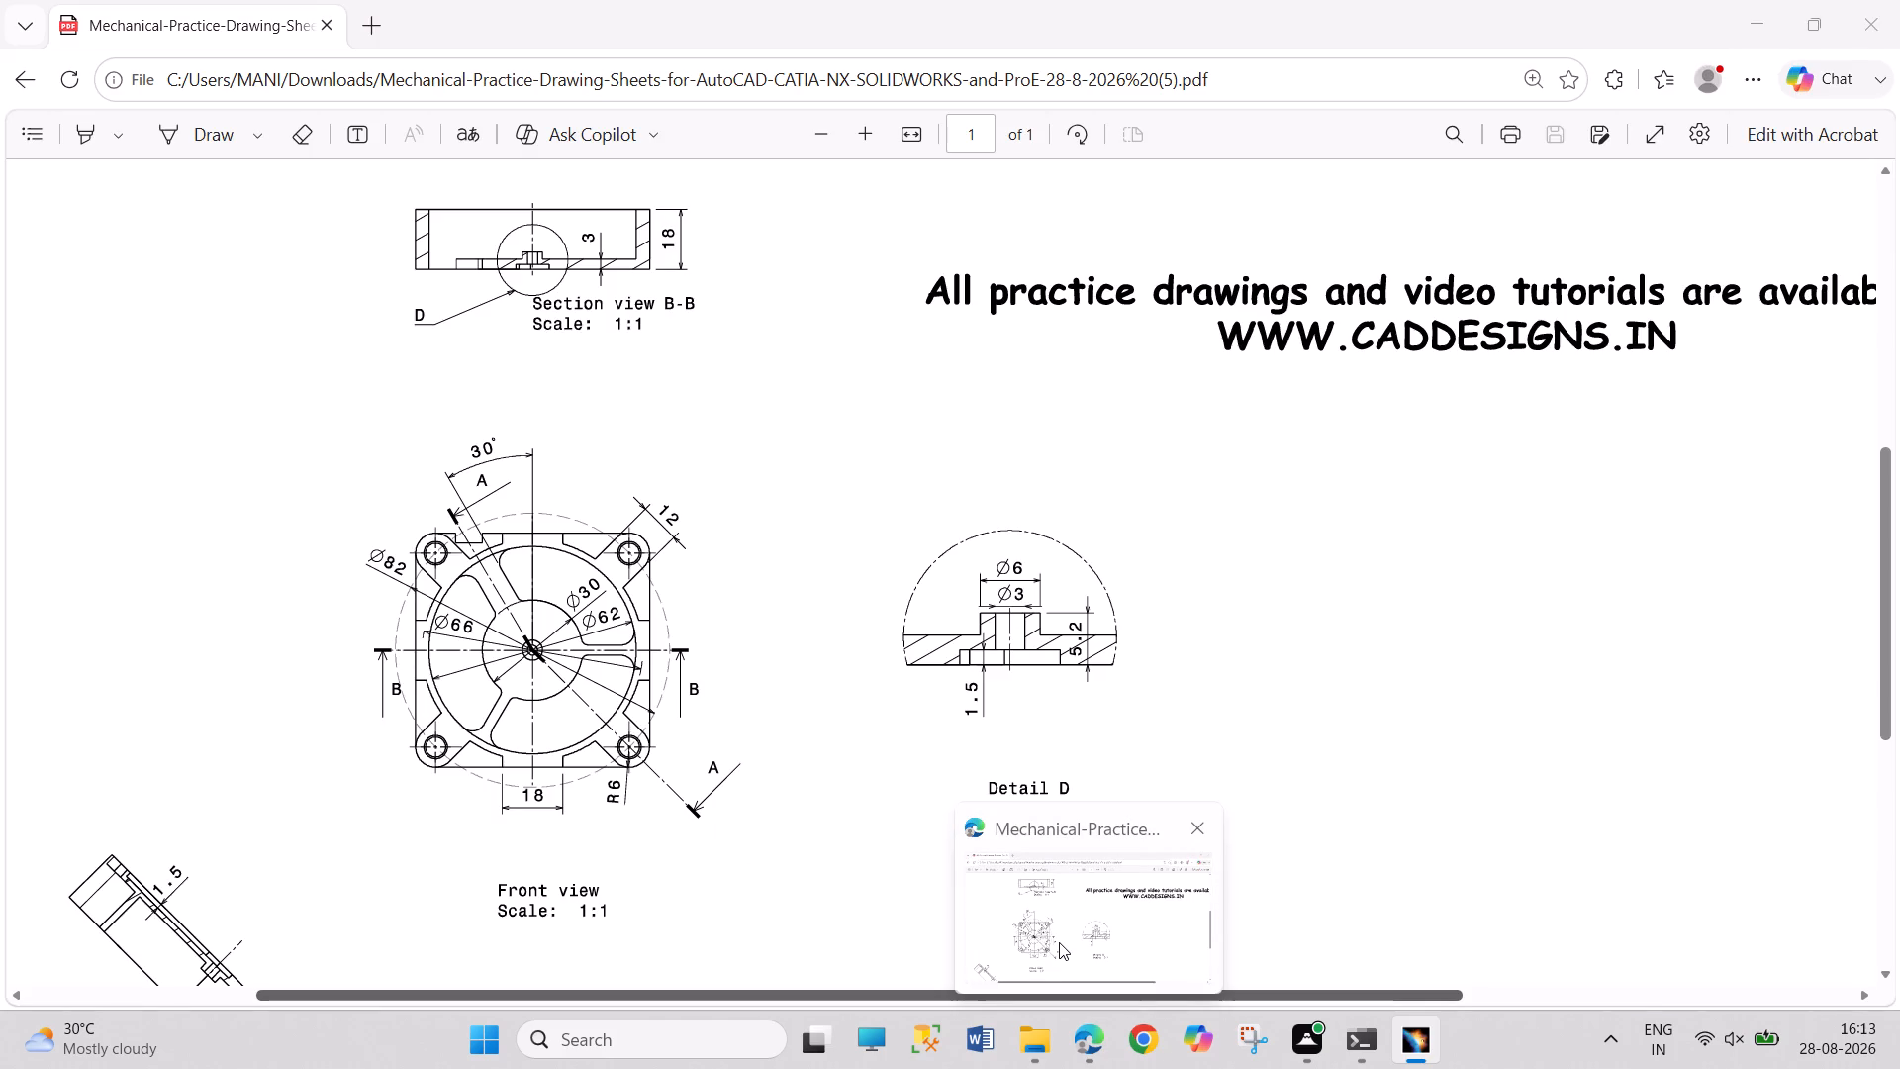
pyautogui.click(1058, 941)
pyautogui.scroll(-3, 828, 845)
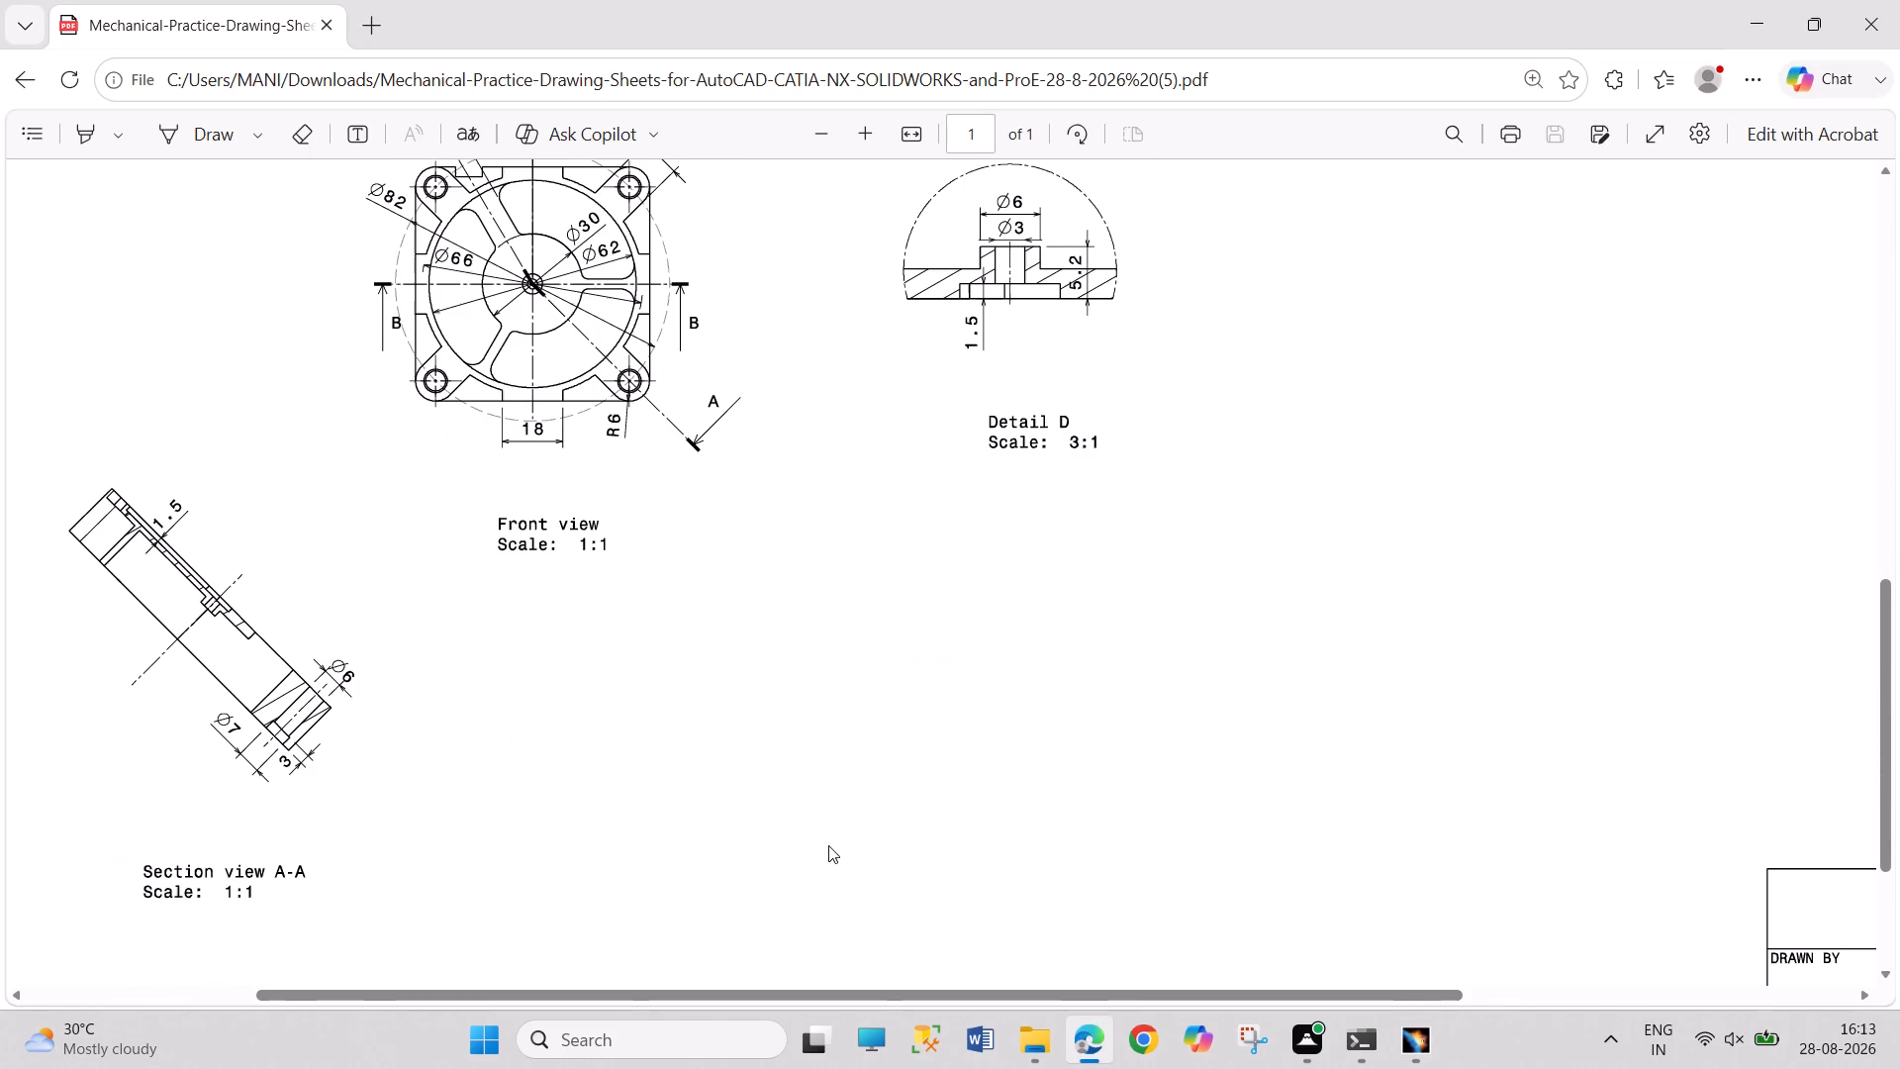
pyautogui.scroll(9, 828, 845)
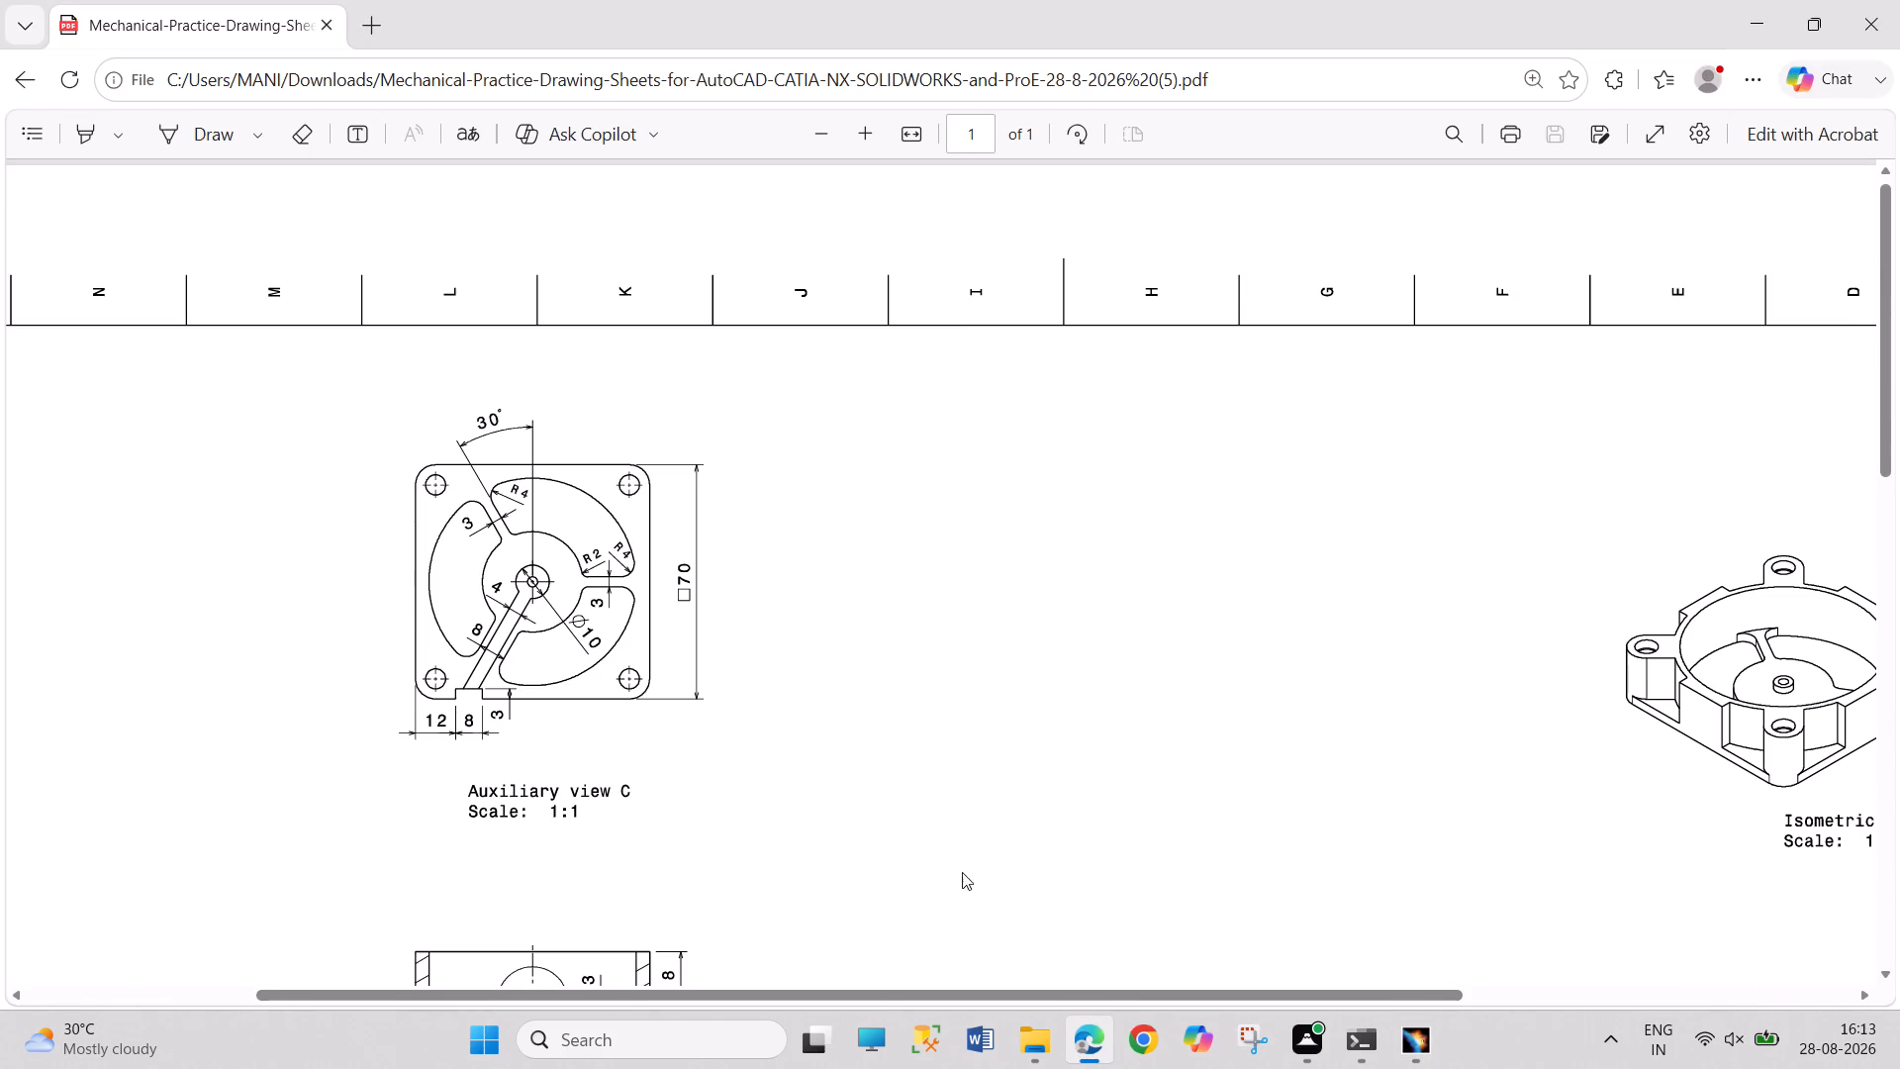
pyautogui.click(1421, 1054)
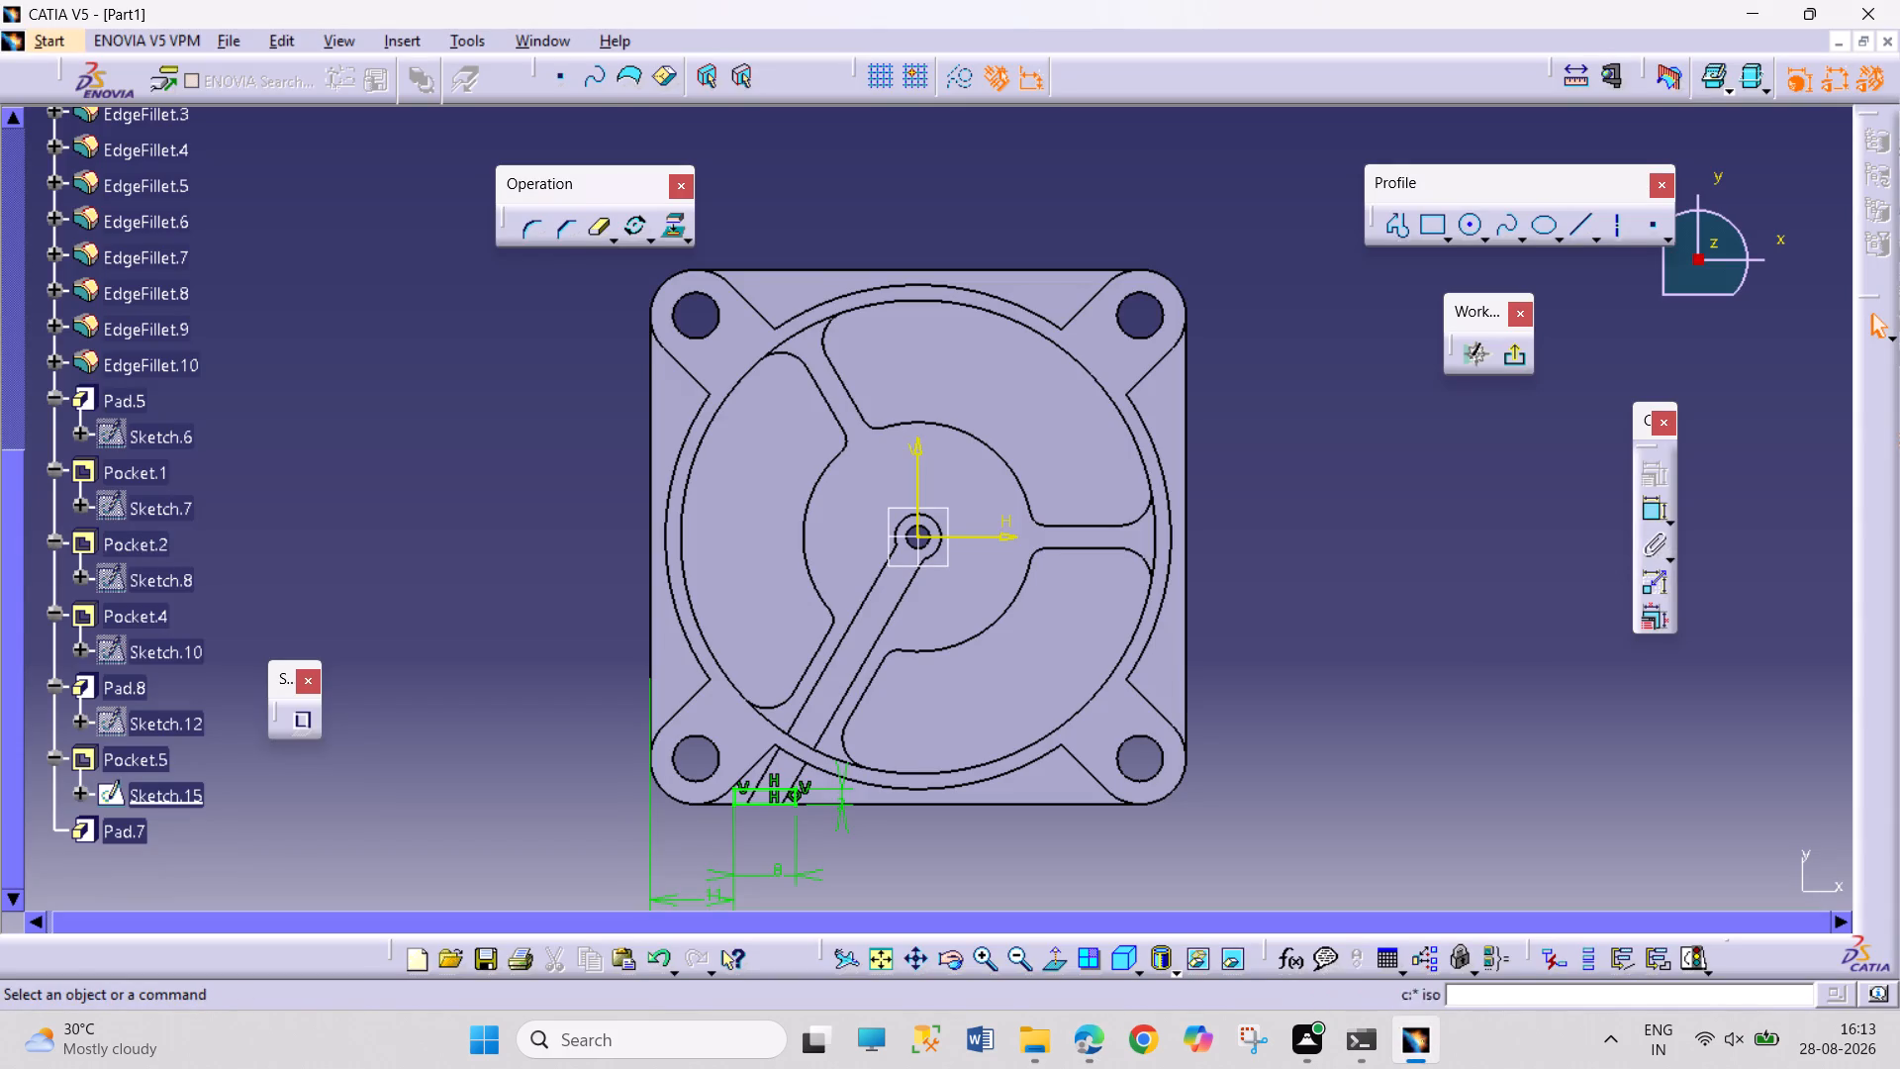
pyautogui.doubleClick(702, 900)
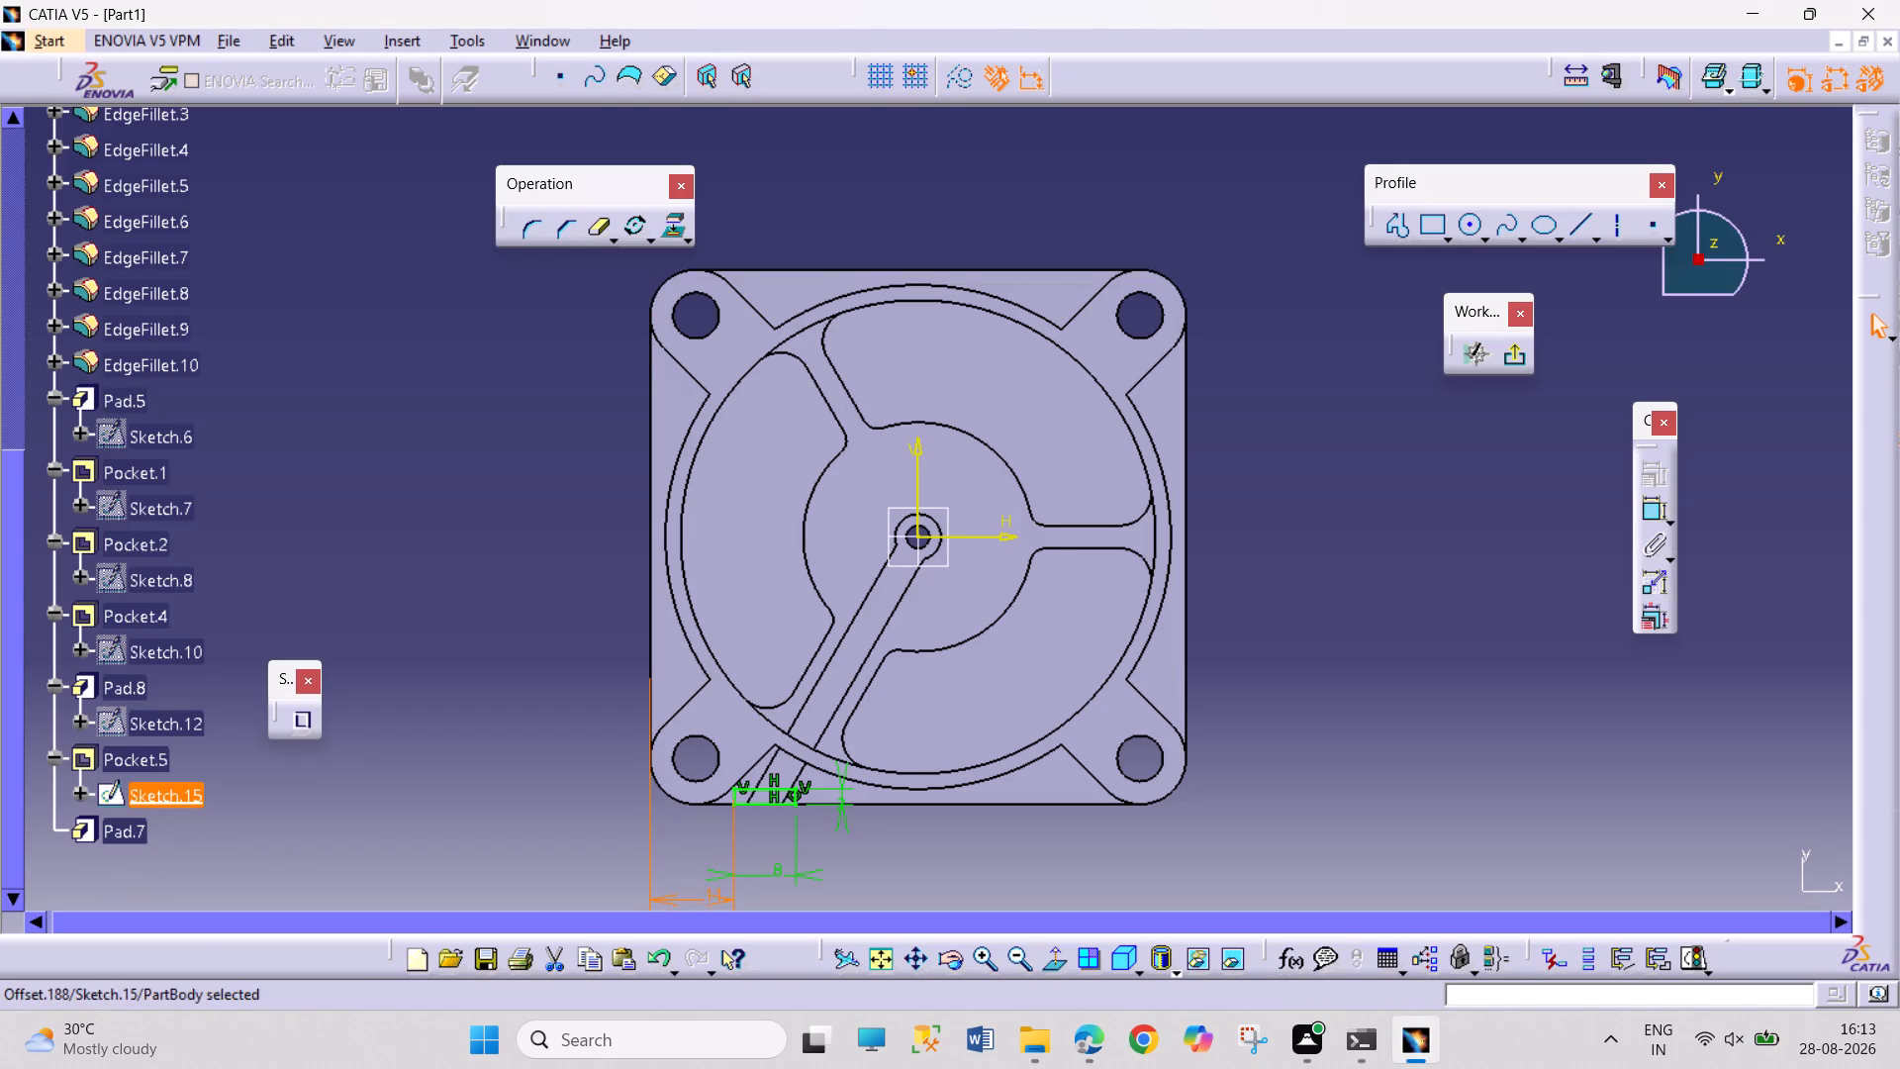
pyautogui.write('12')
pyautogui.press('Return')
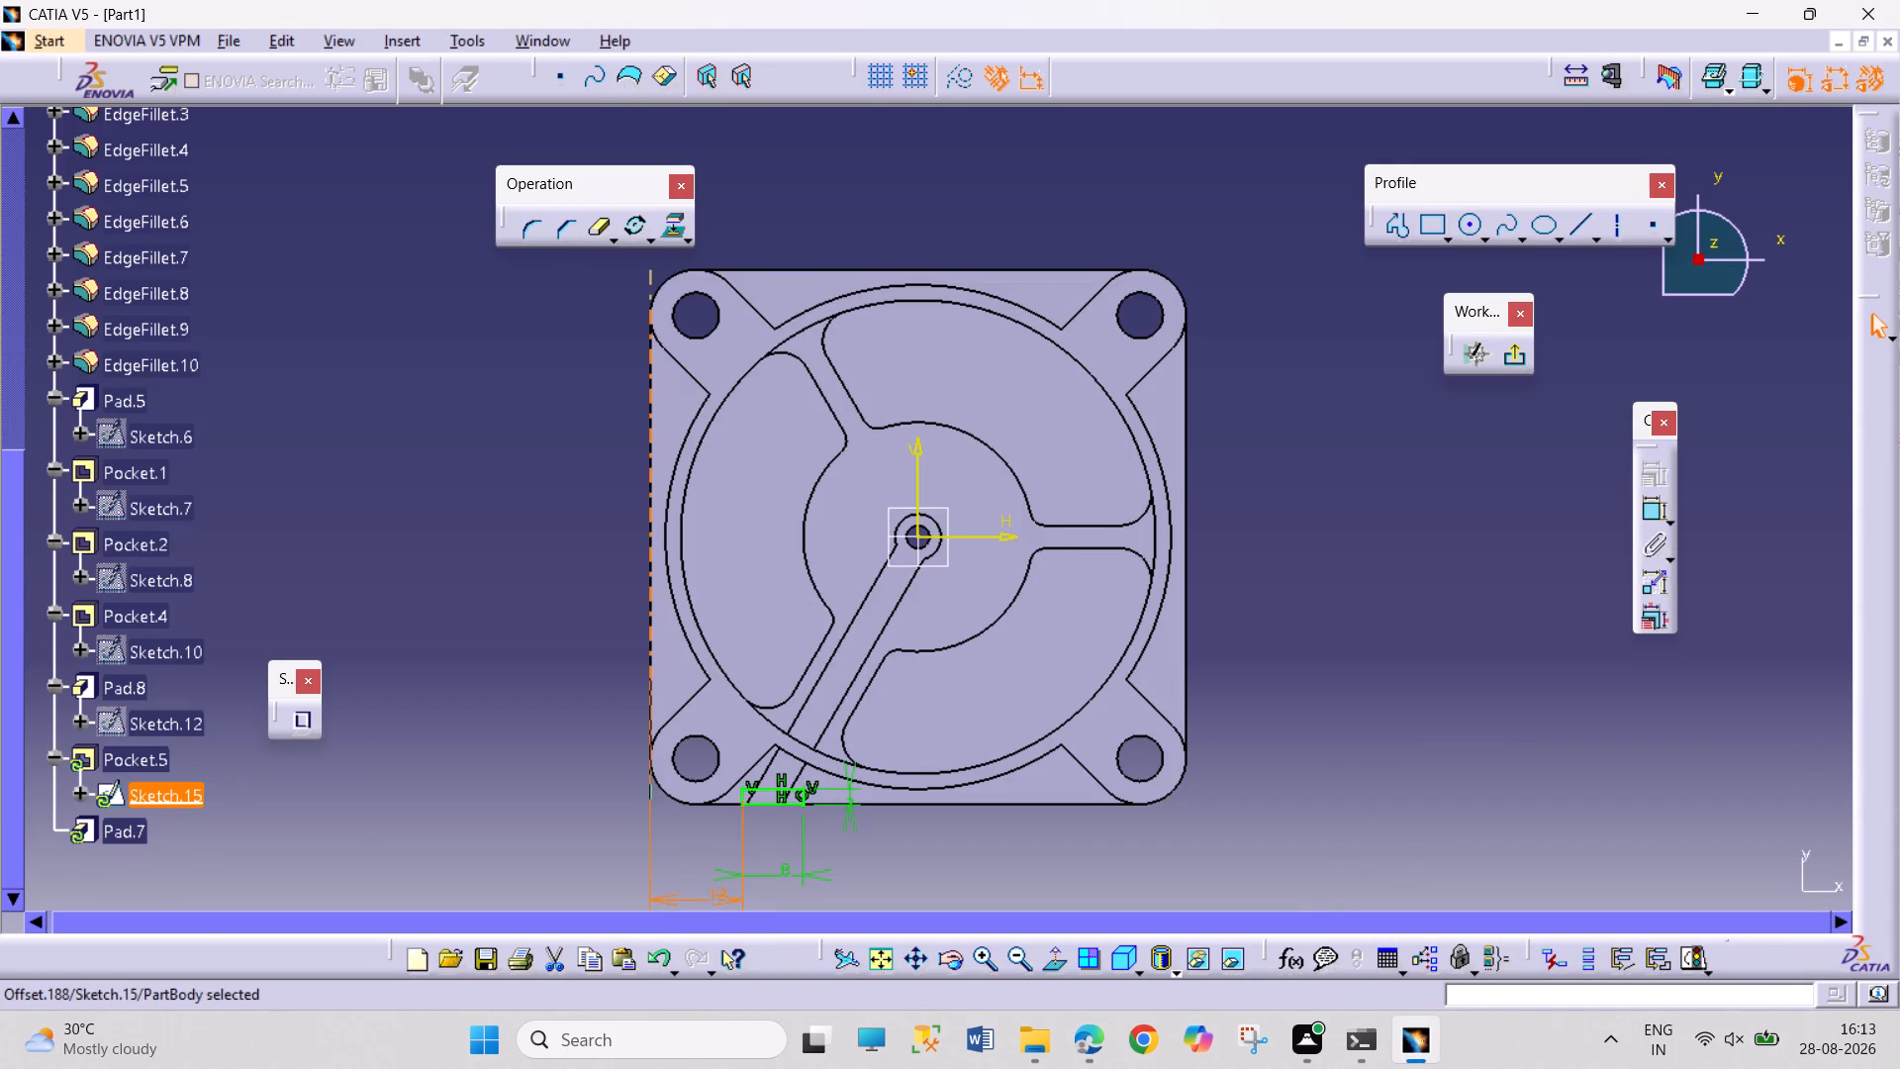
pyautogui.moveTo(721, 893); pyautogui.dragTo(682, 897)
pyautogui.click(935, 867)
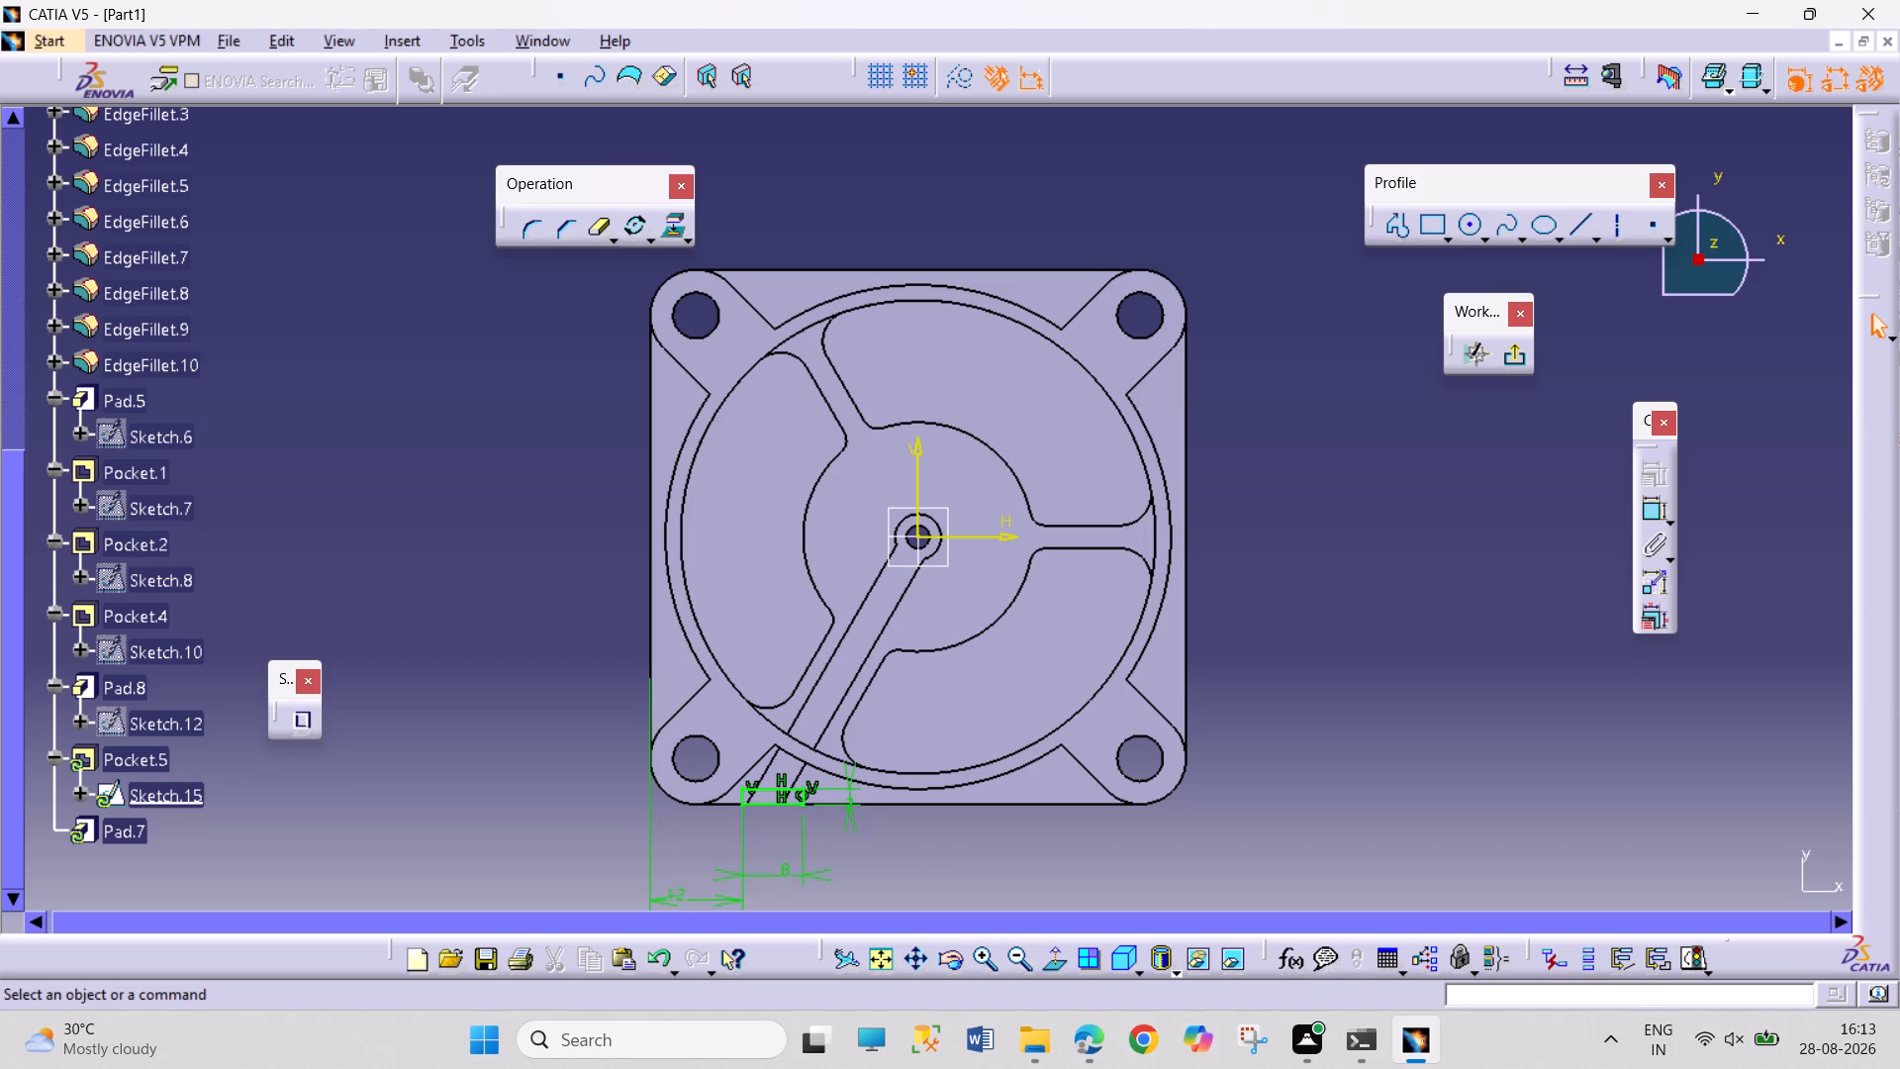
# Set the notch rectangle's height to 3 mm in Sketch.15, and exit the sketch.
pyautogui.moveTo(846, 811); pyautogui.dragTo(852, 884)
pyautogui.doubleClick(855, 881)
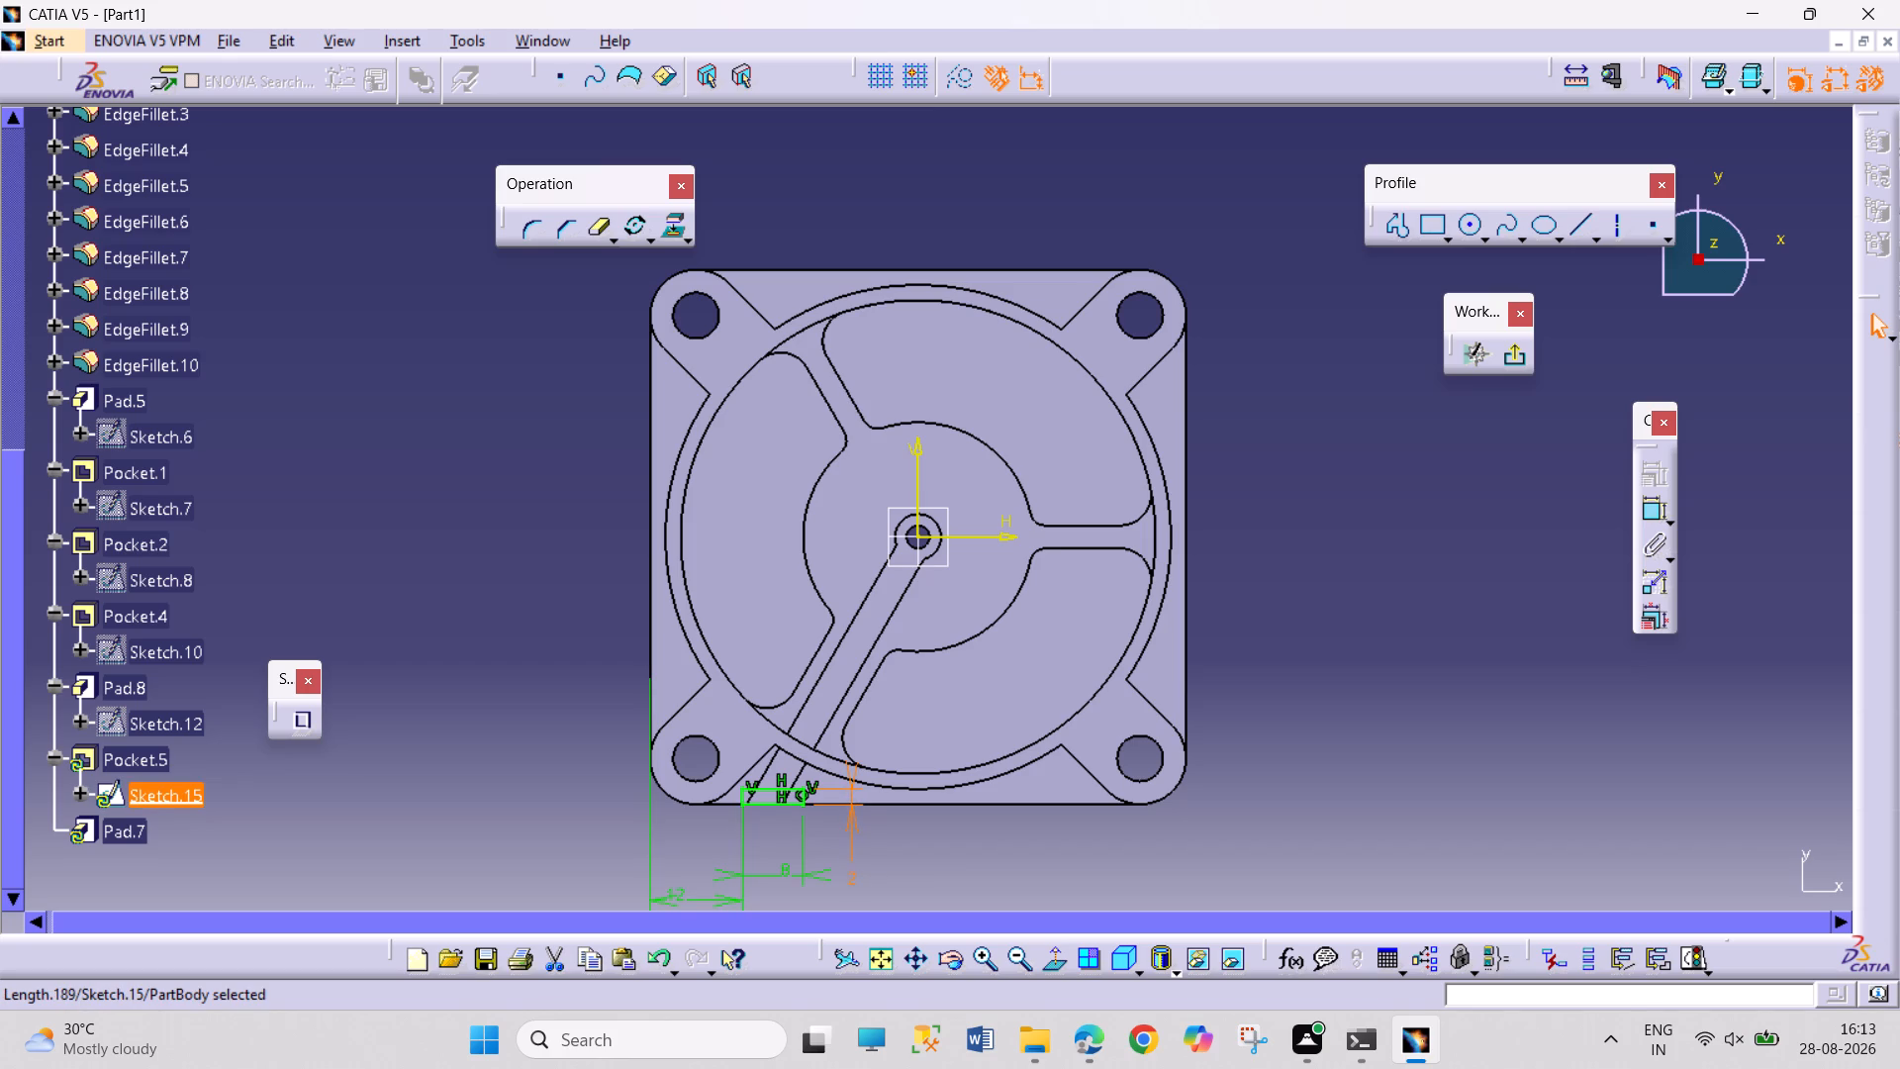
pyautogui.press('3')
pyautogui.press('Return')
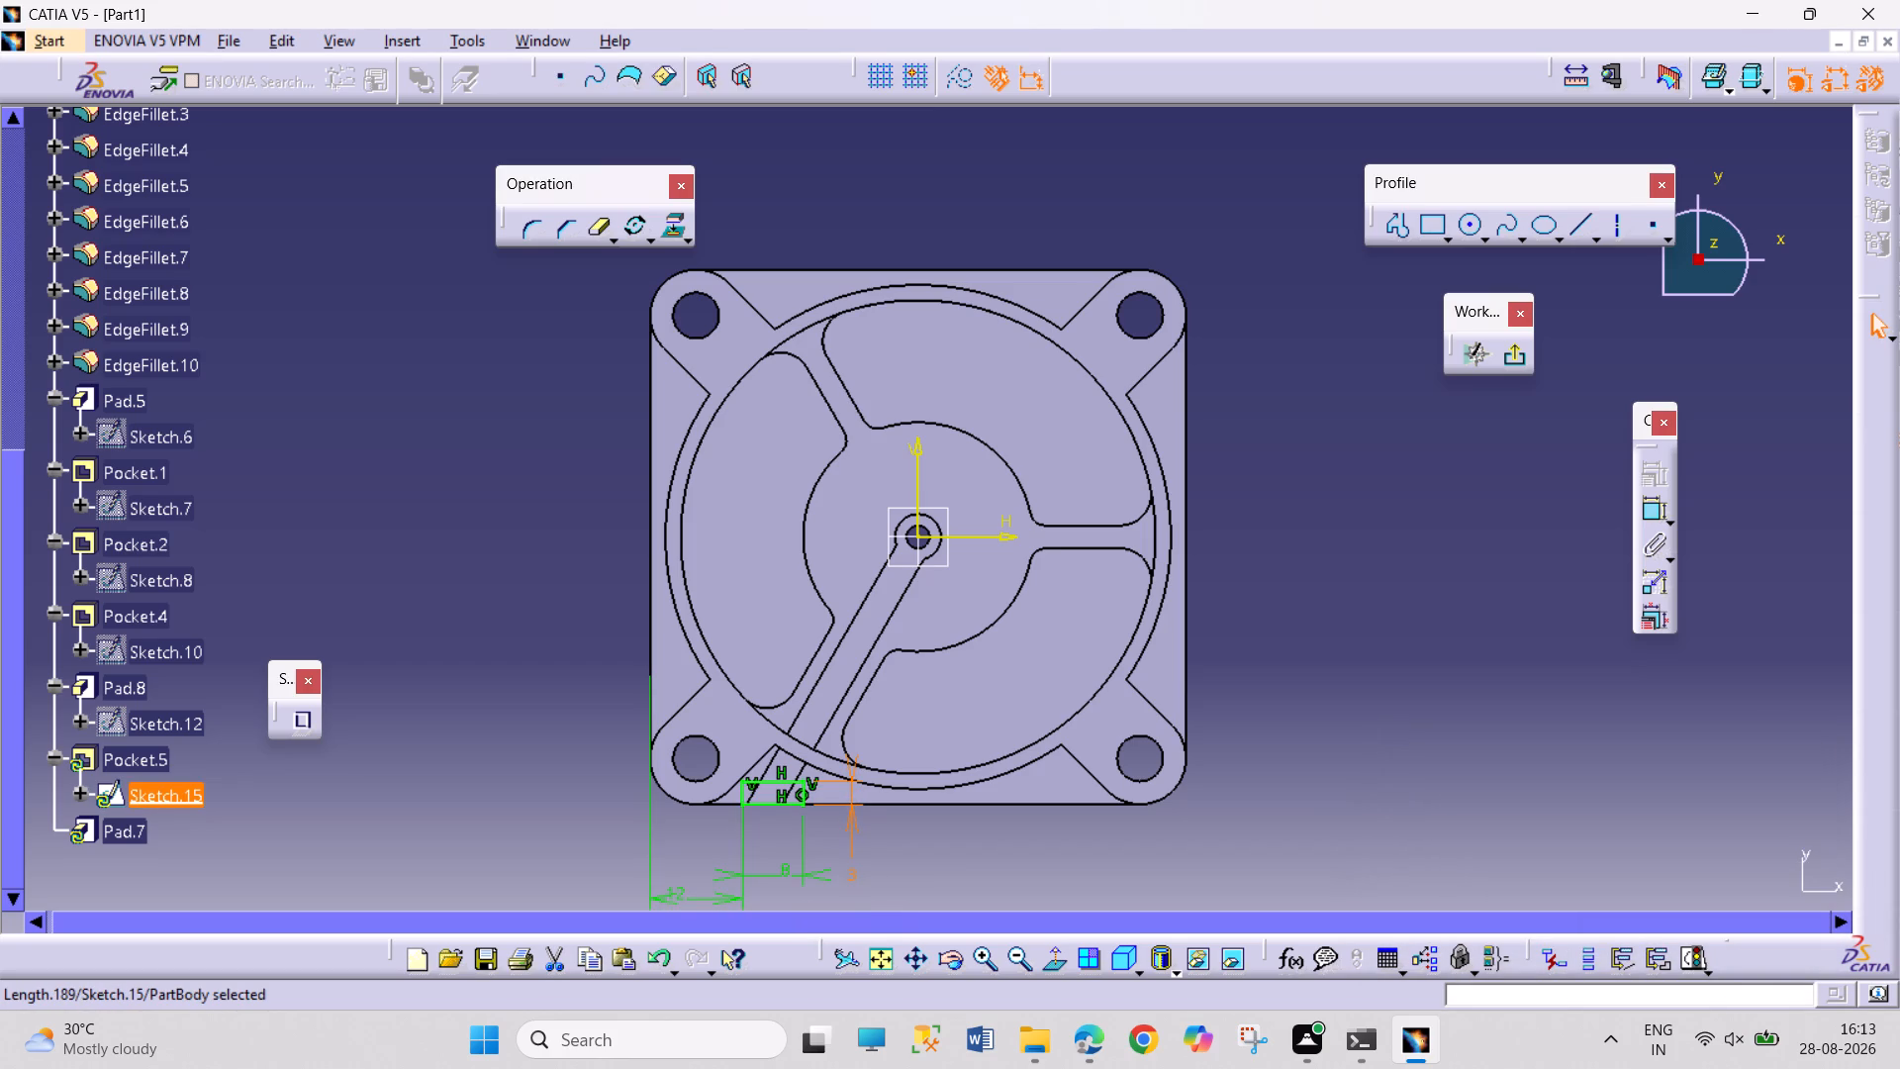
pyautogui.click(1518, 366)
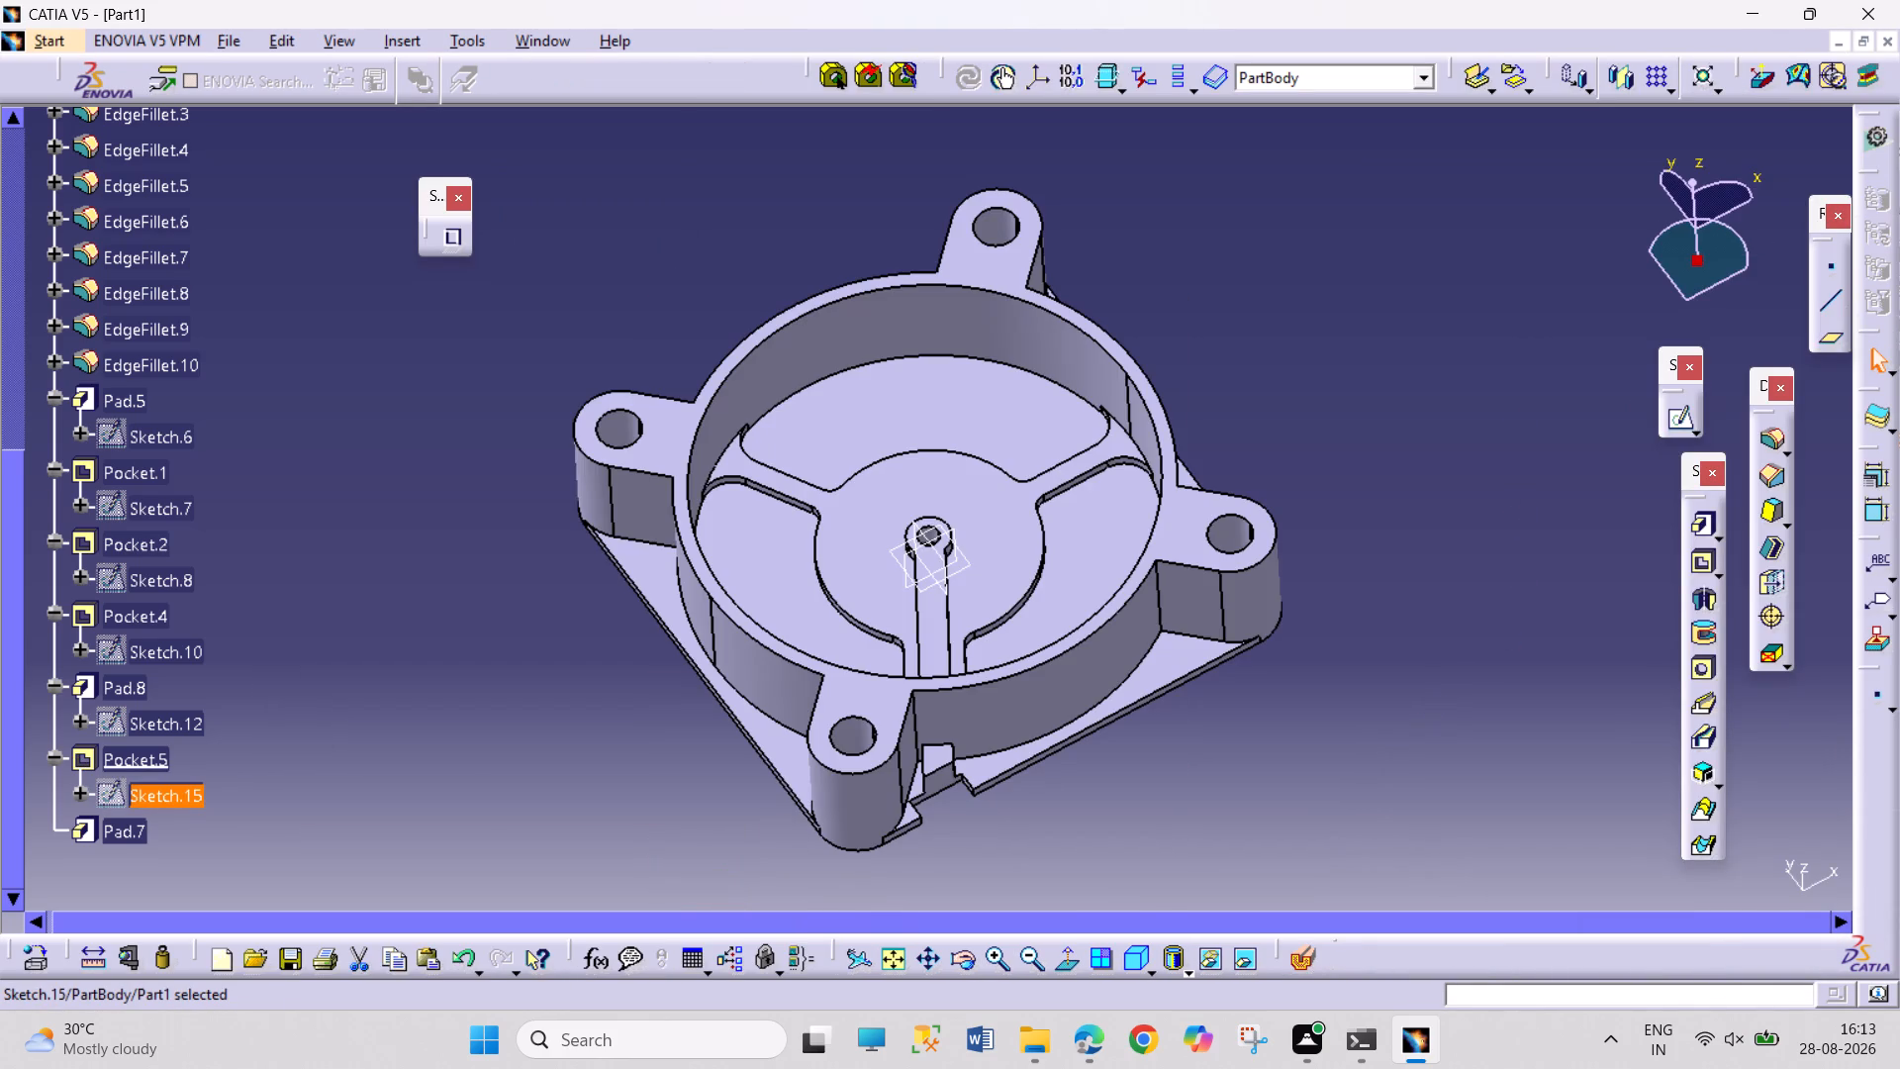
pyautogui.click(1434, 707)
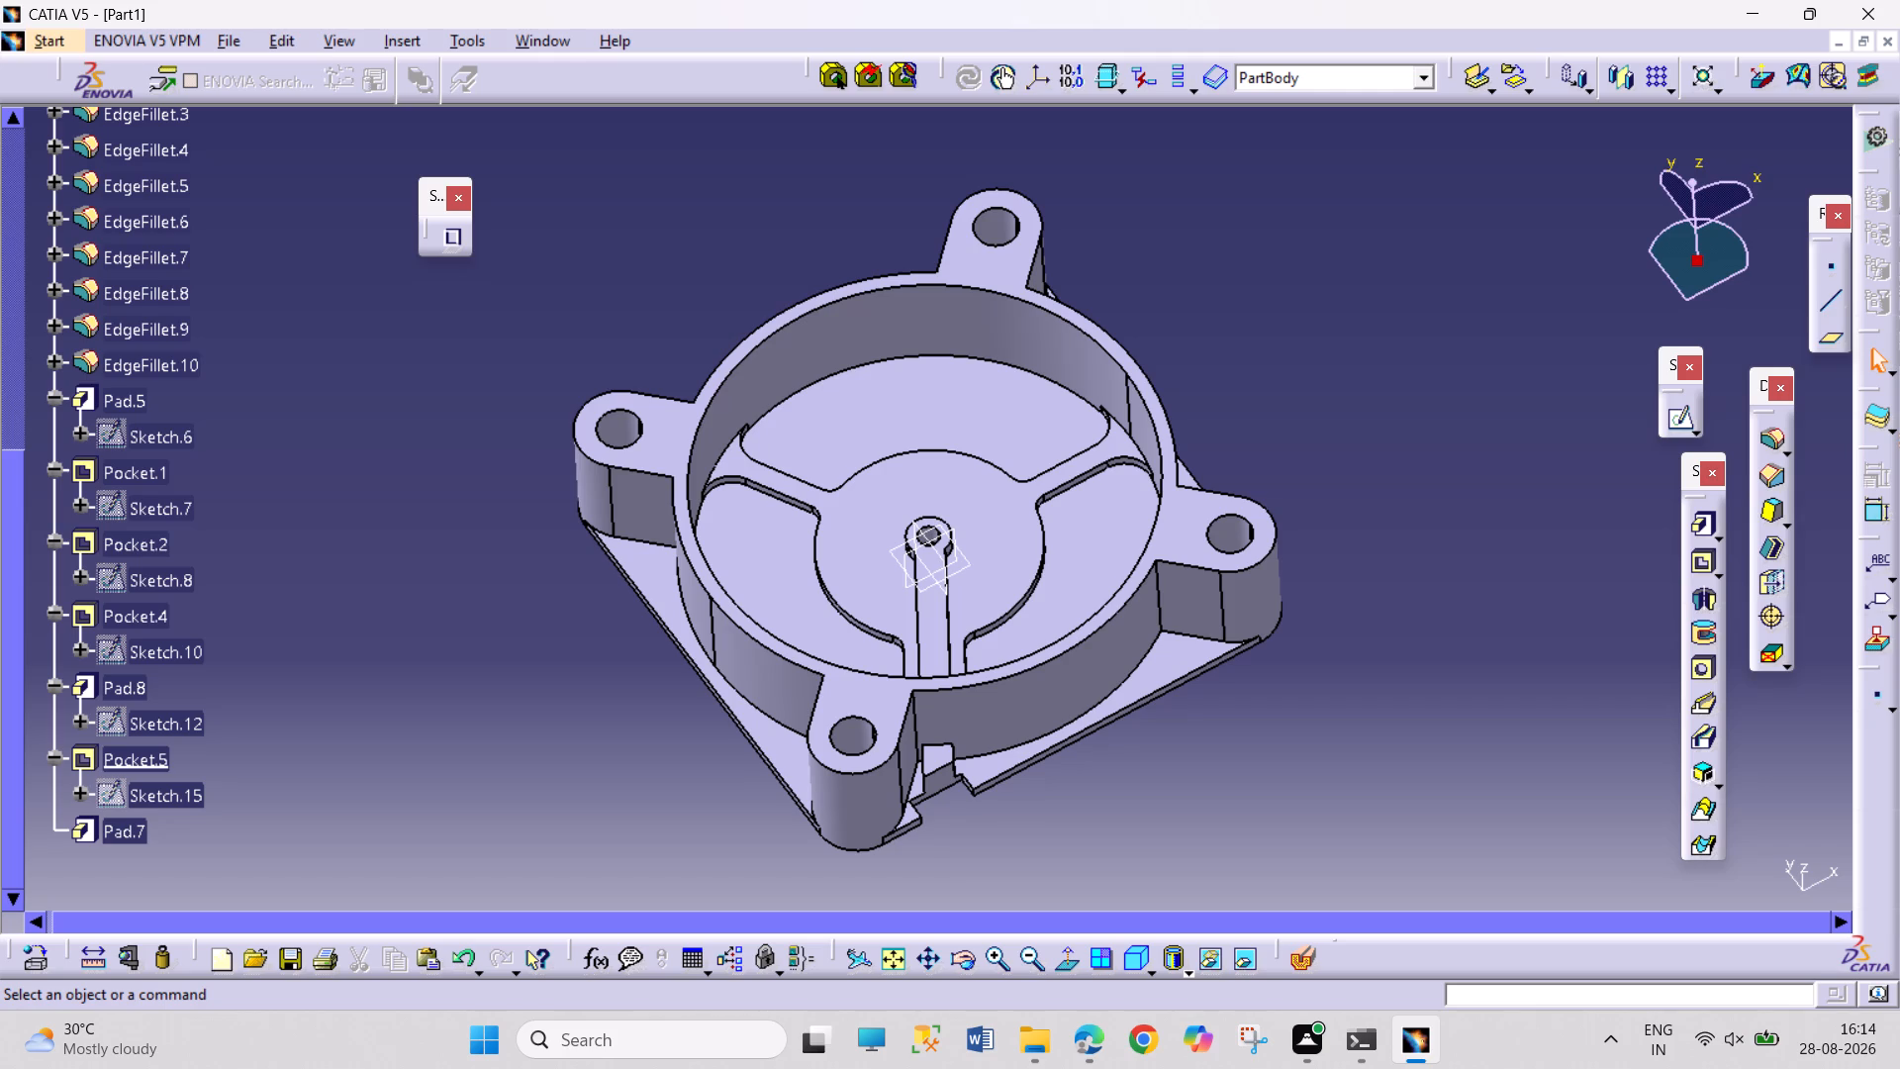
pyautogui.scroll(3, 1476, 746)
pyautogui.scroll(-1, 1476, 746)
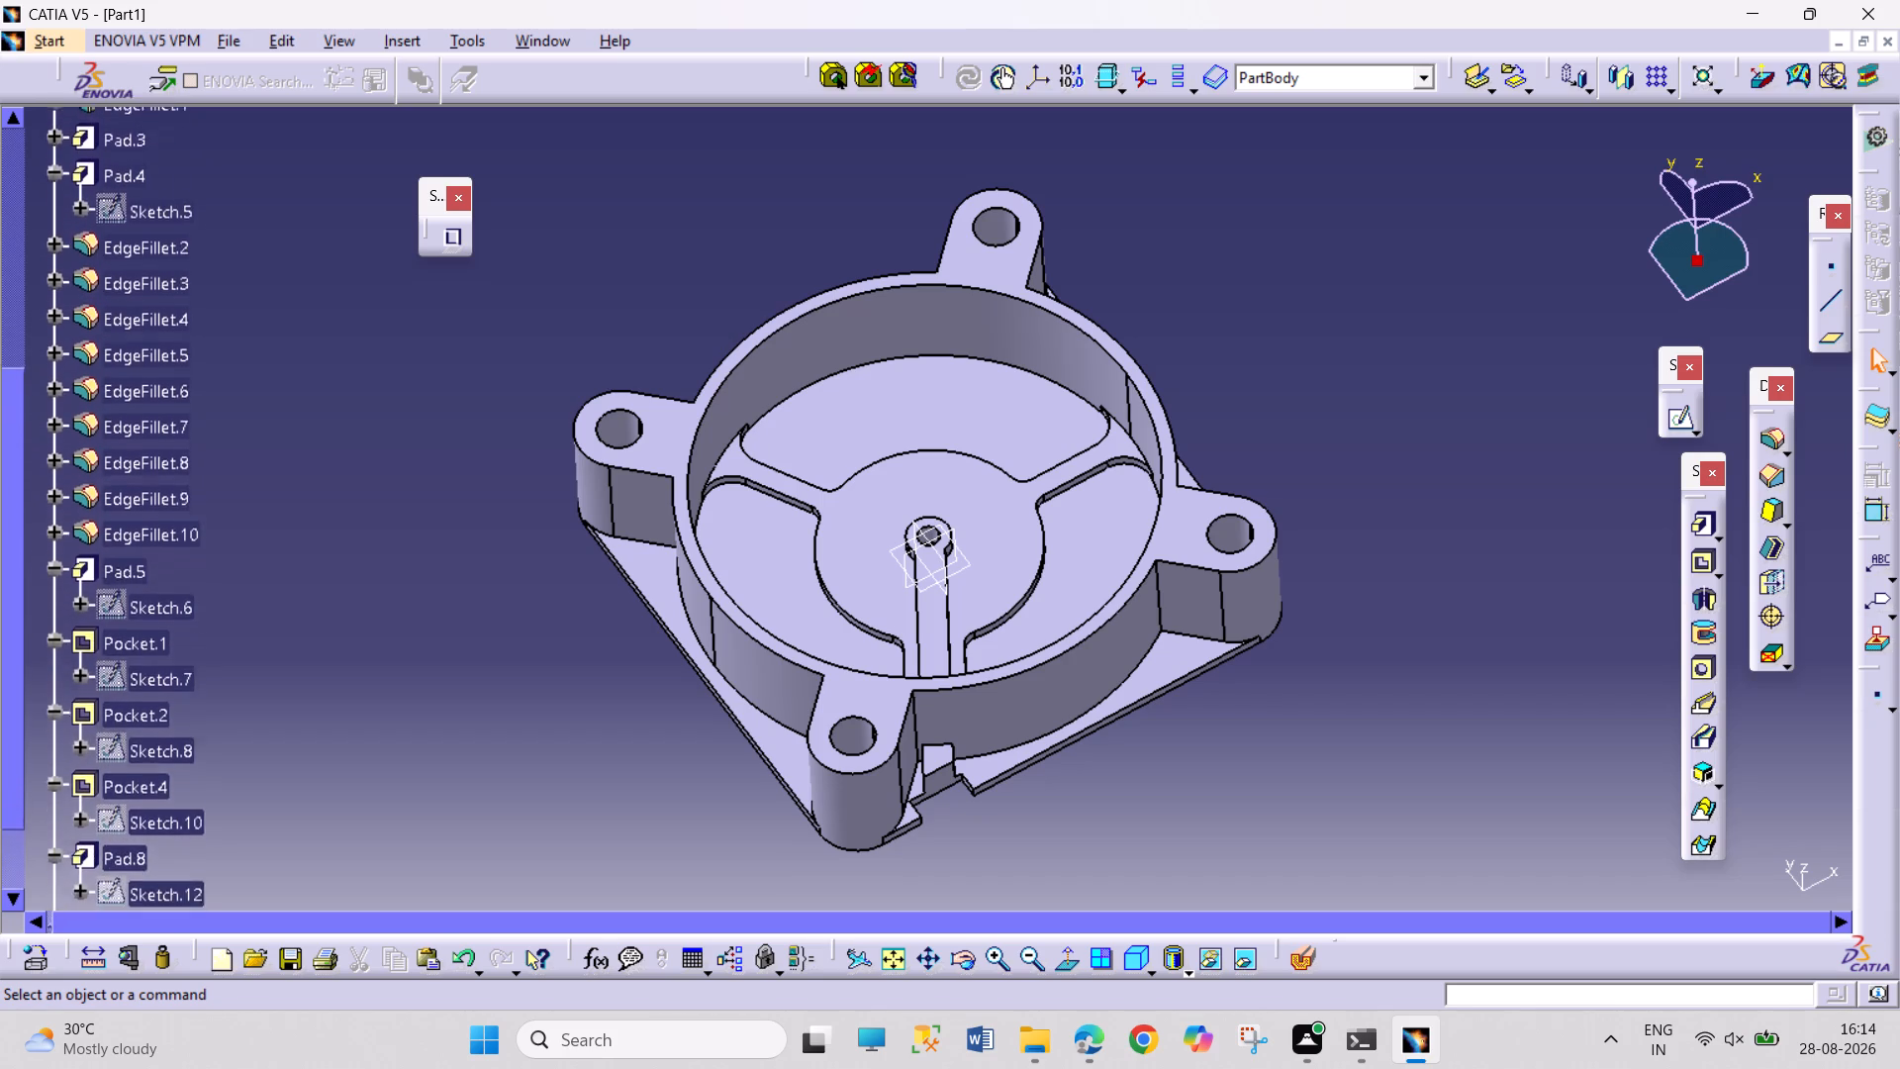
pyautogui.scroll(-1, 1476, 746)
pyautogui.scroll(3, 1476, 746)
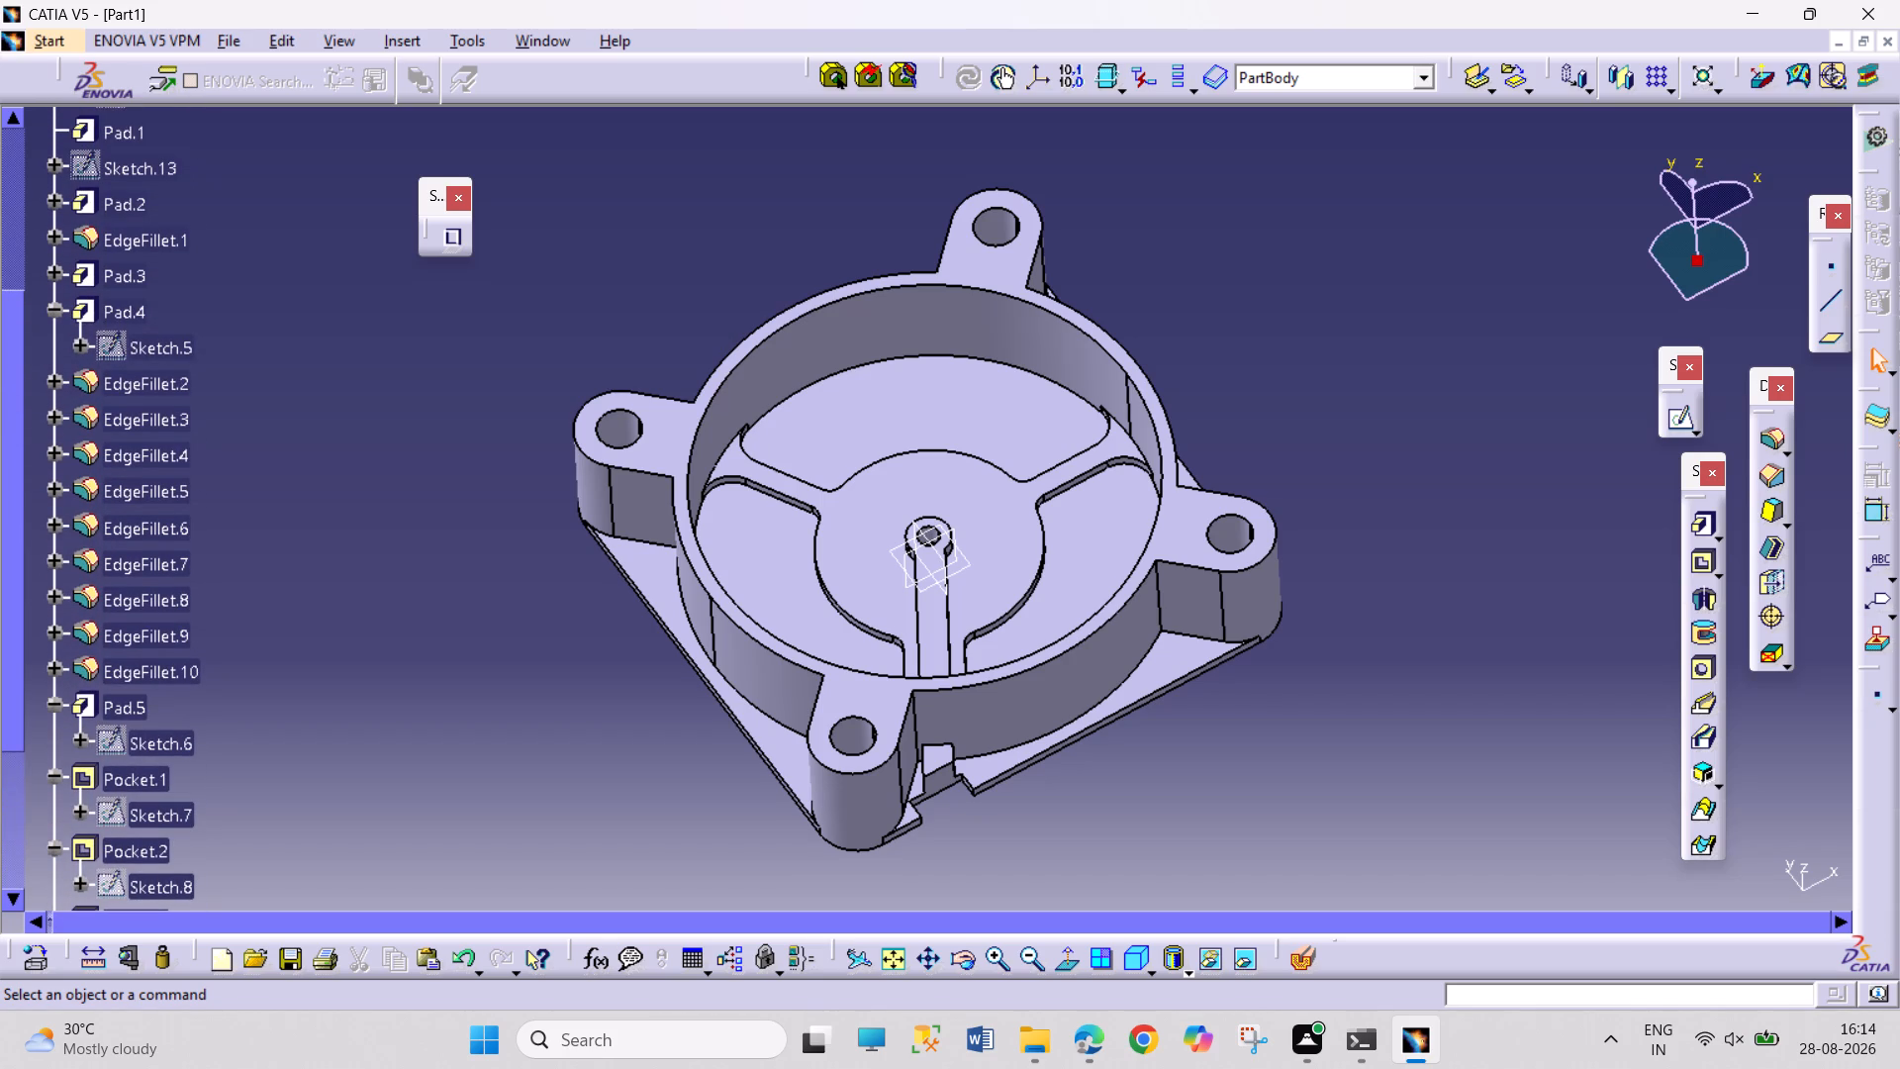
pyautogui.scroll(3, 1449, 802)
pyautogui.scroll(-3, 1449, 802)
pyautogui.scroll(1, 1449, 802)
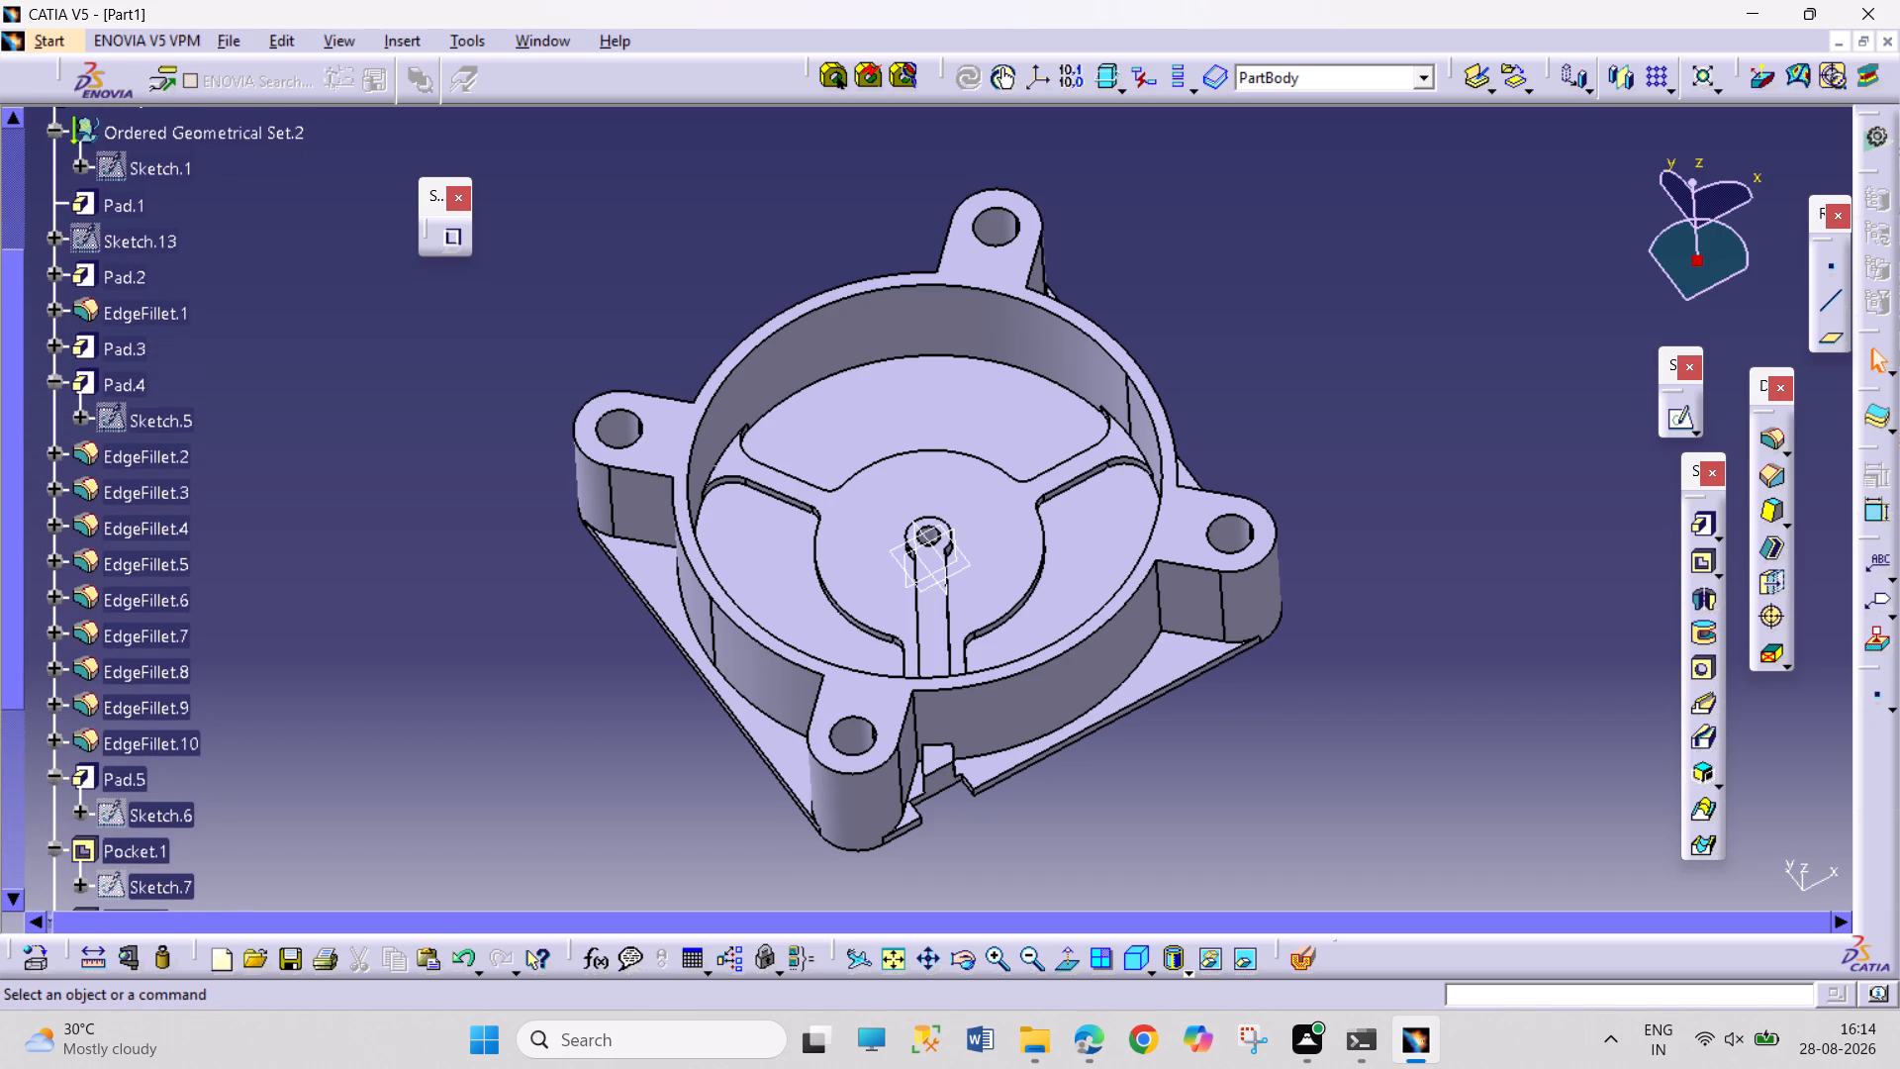
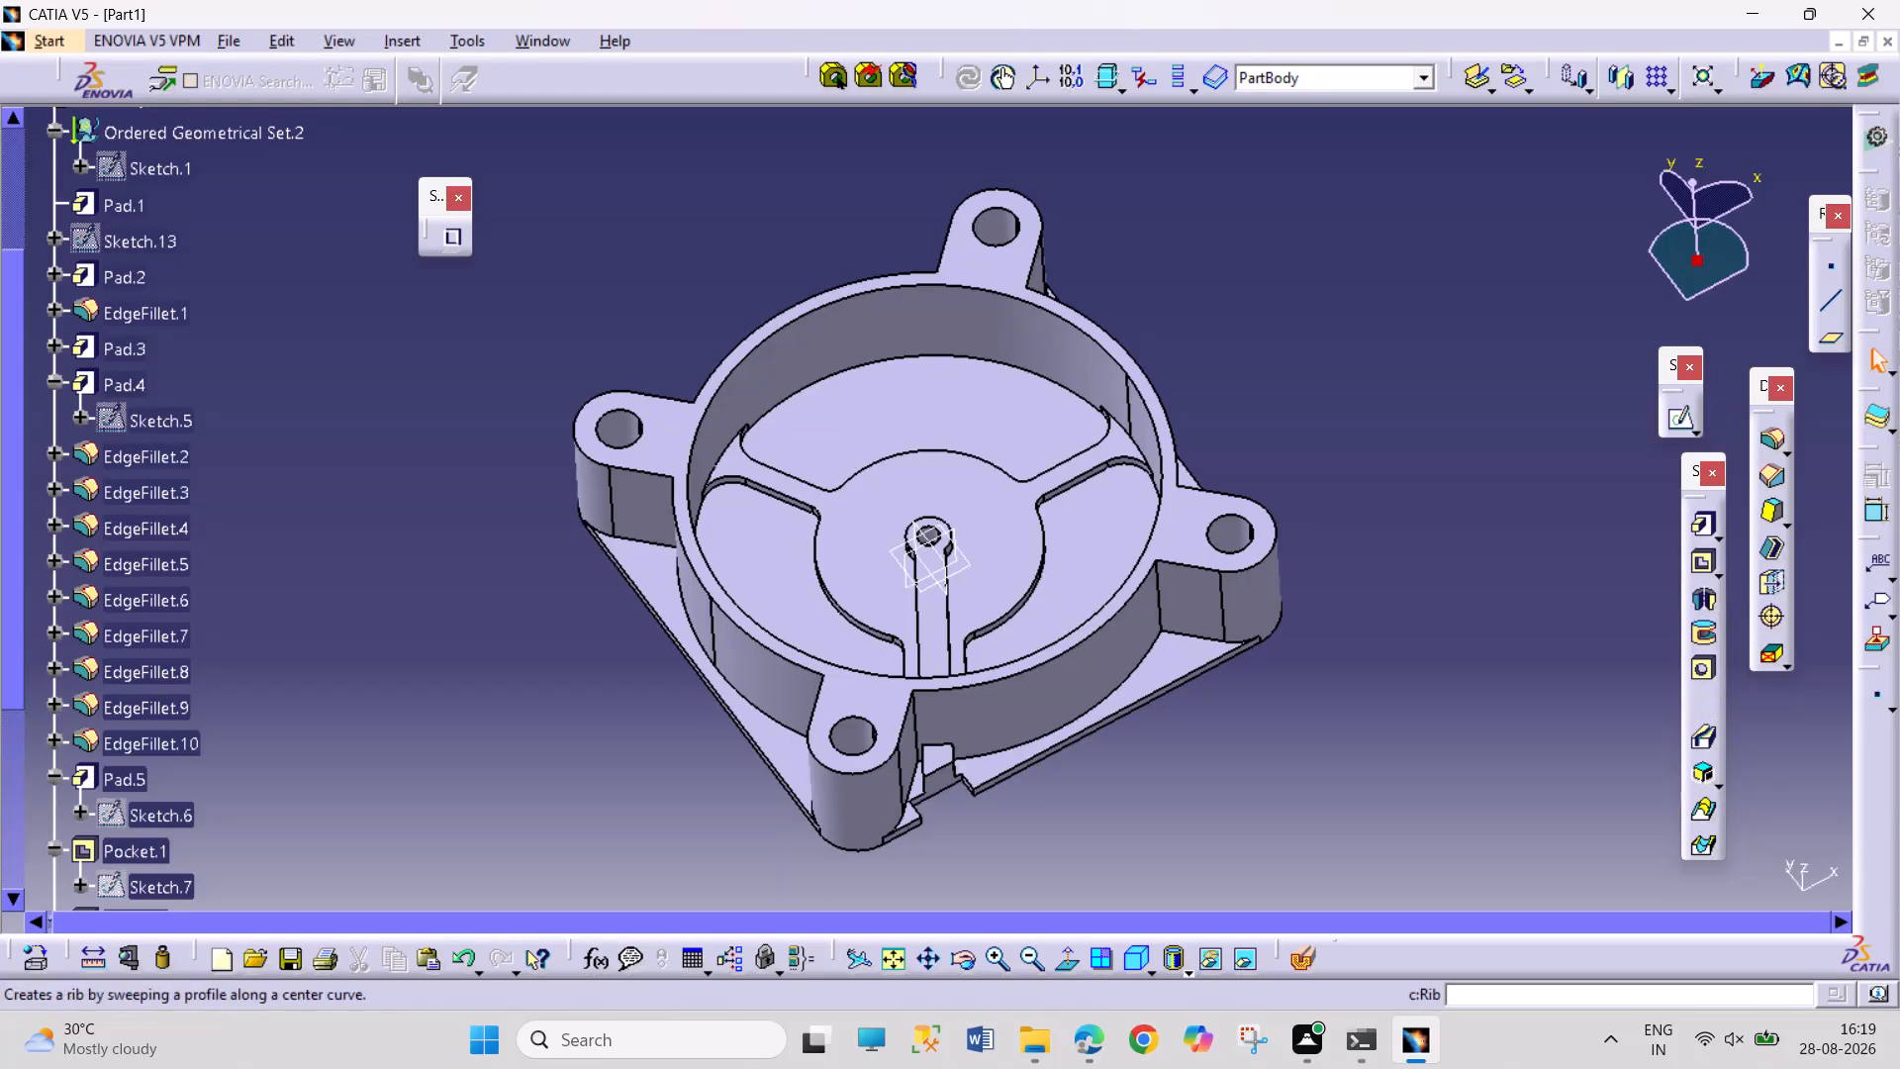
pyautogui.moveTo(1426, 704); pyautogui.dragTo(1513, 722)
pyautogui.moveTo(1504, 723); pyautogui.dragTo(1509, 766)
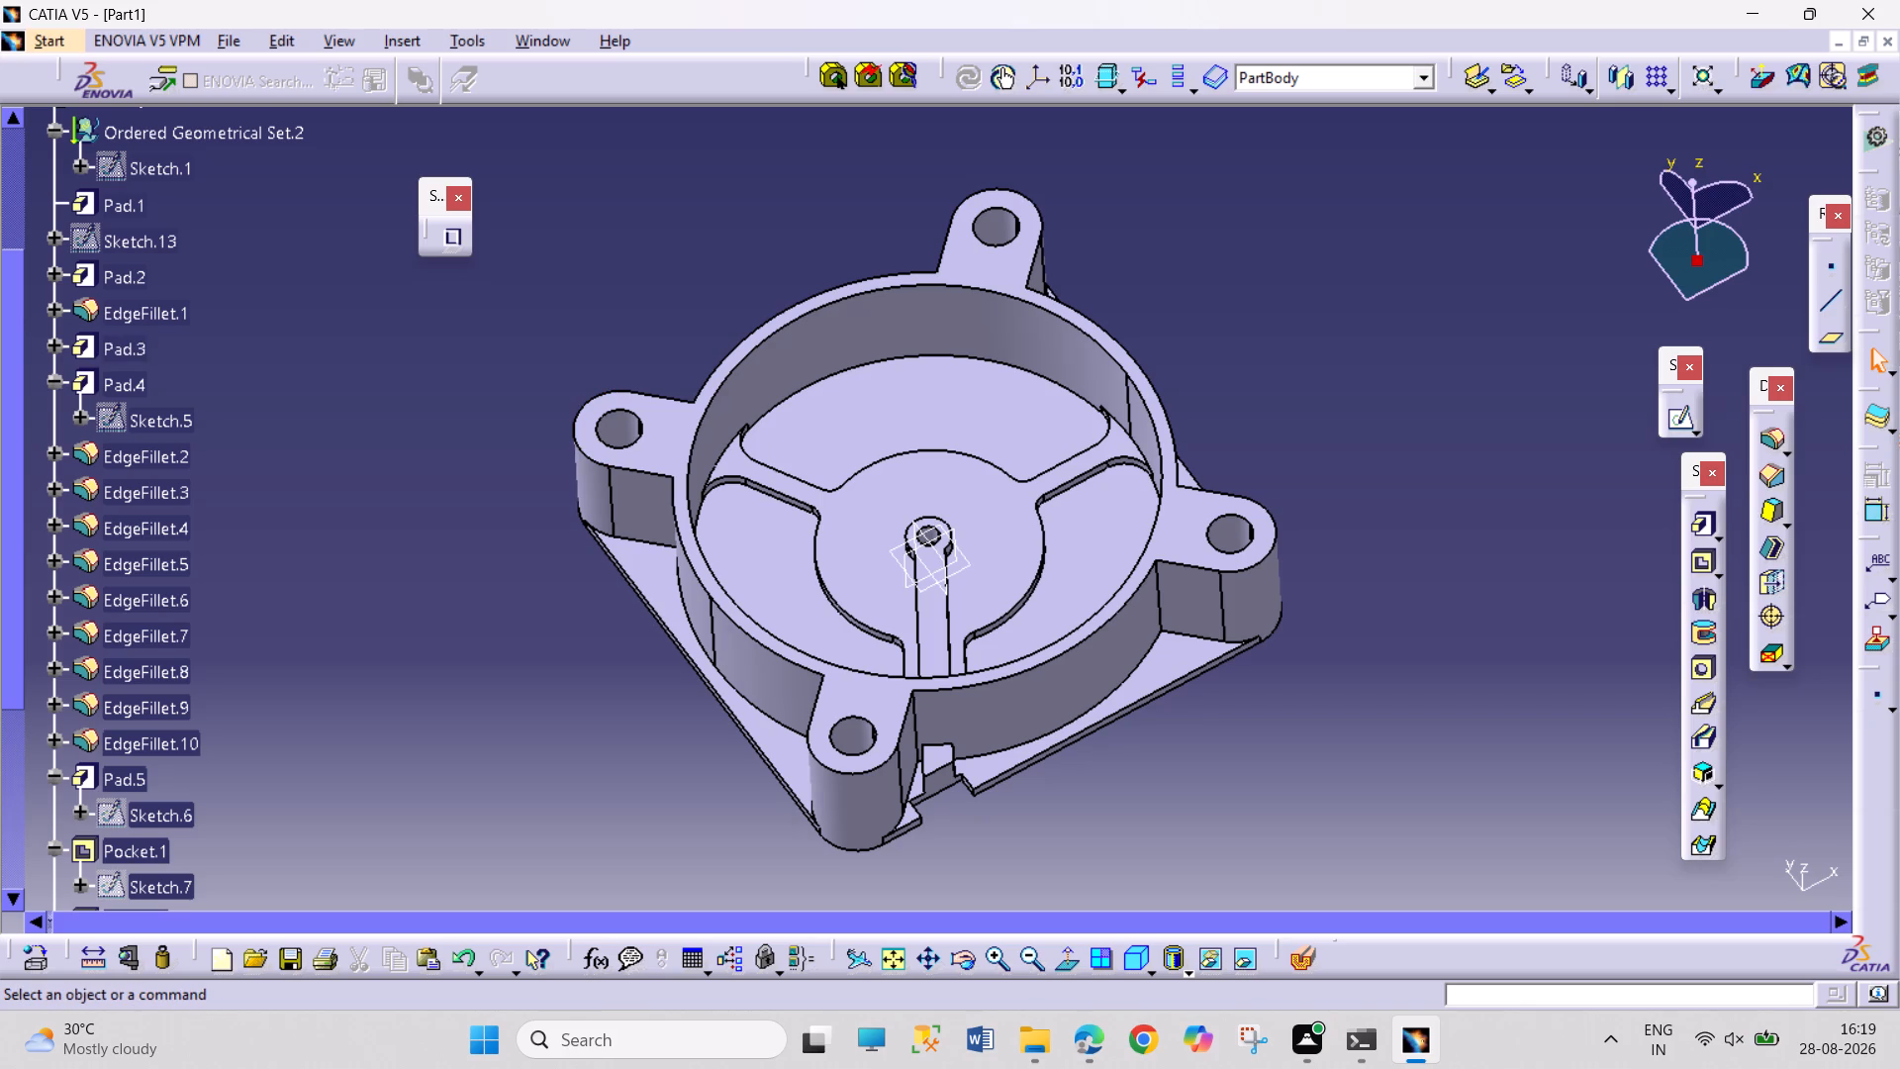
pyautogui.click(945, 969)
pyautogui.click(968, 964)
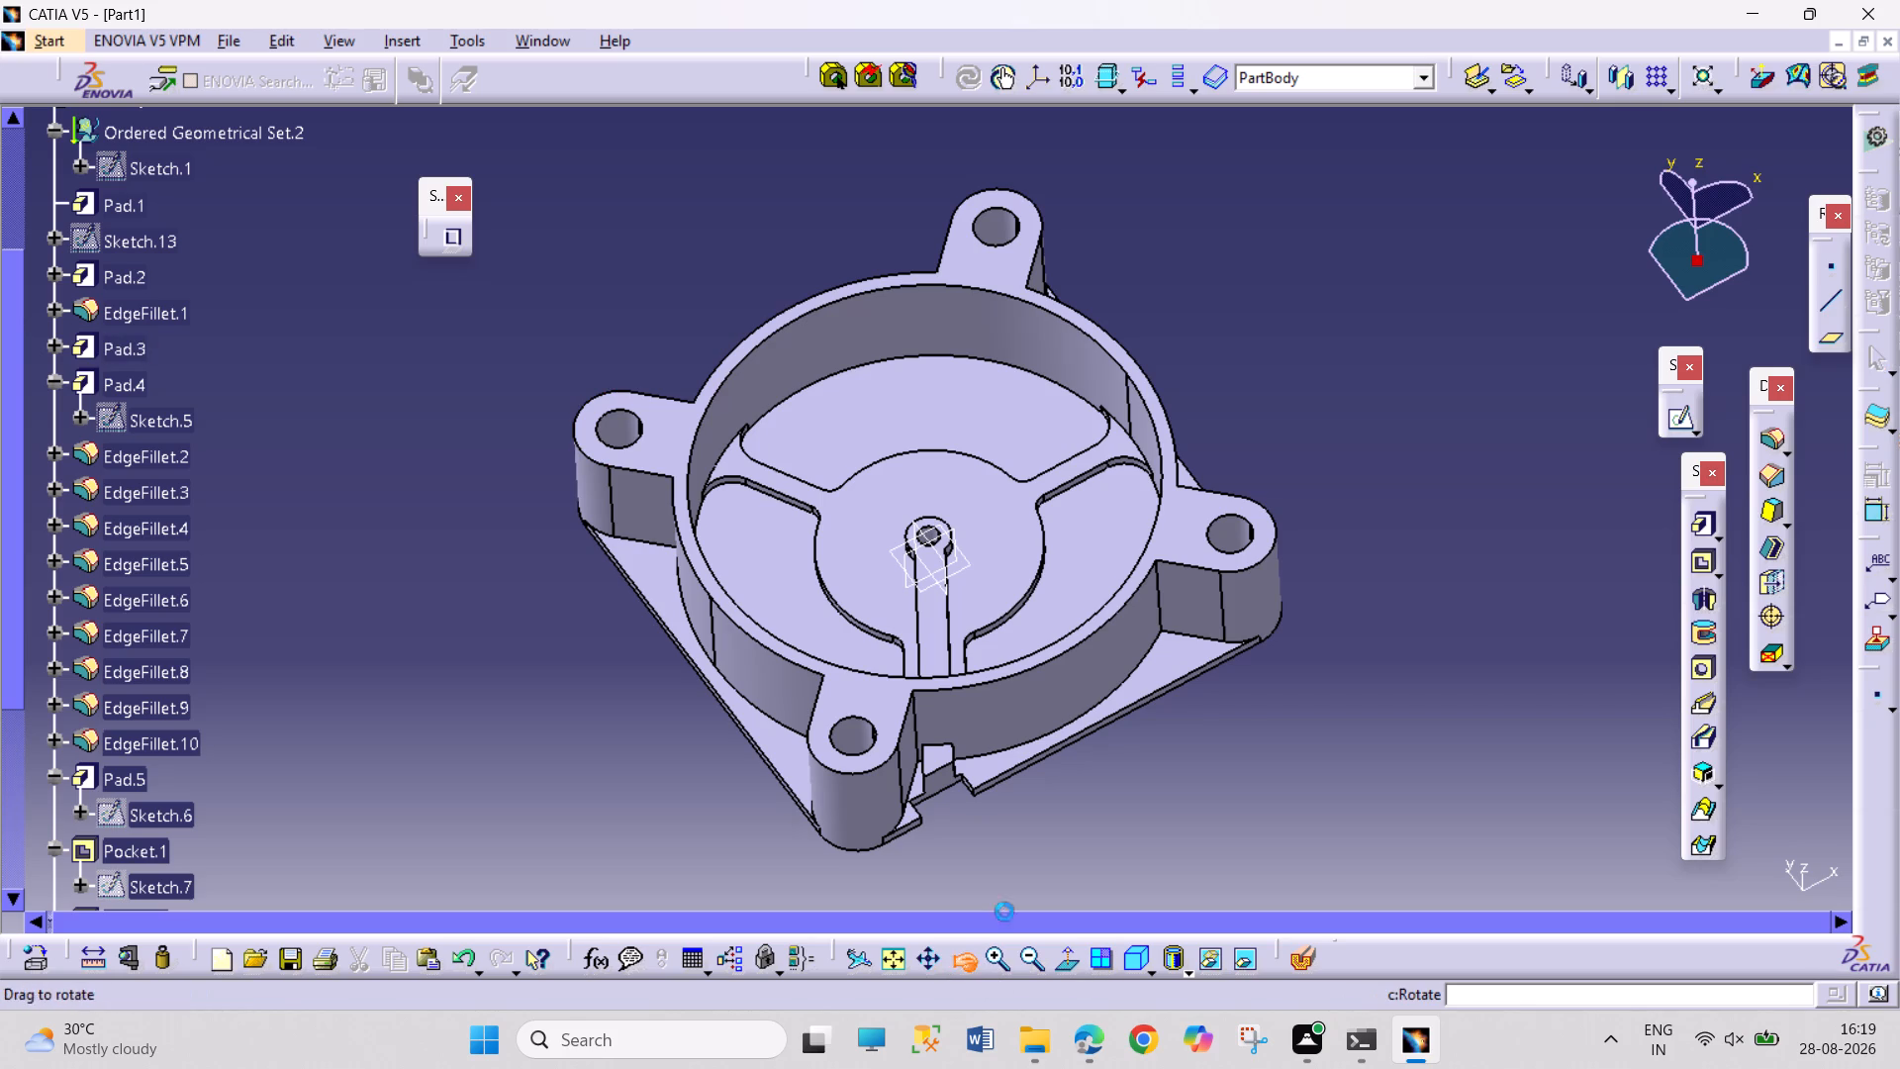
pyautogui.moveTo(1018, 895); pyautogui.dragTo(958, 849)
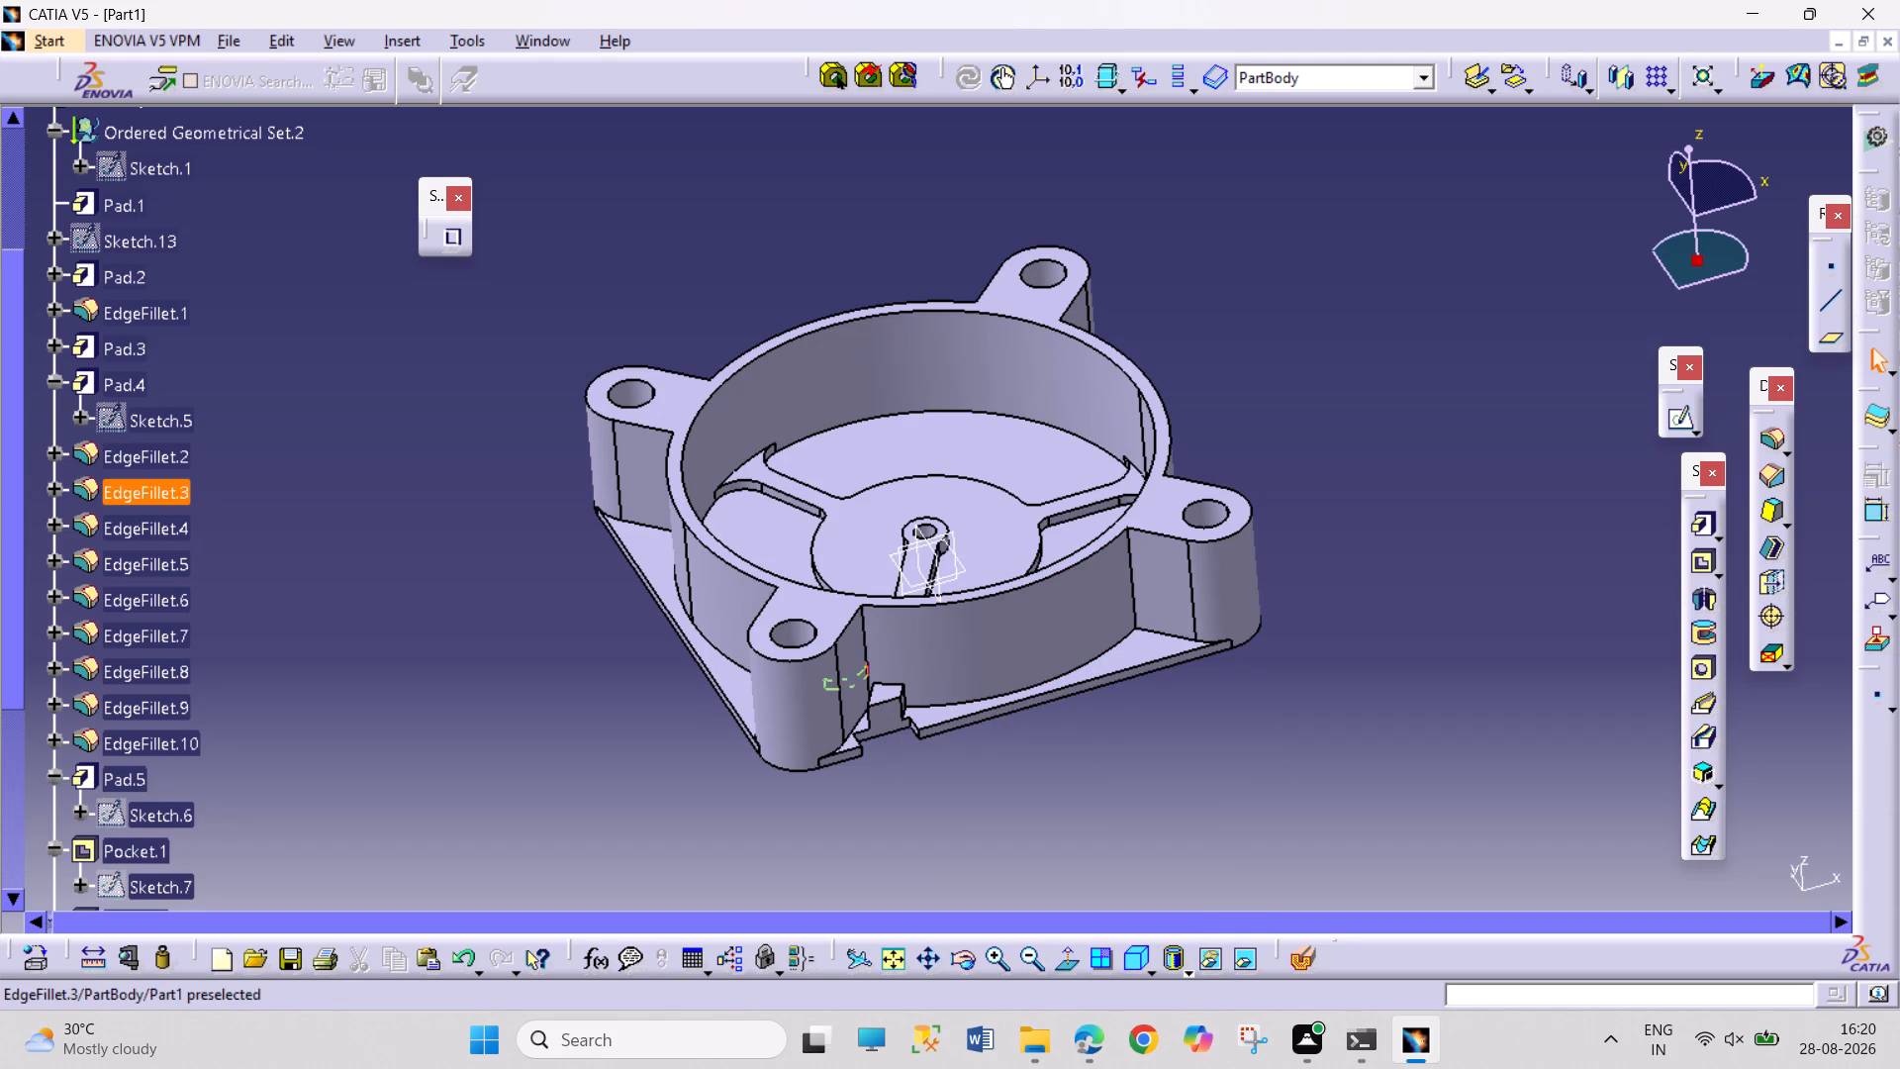
# Save the part as FLANGED HOUSING in the CATIA FUJI folder.
pyautogui.hotkey('ctrl', 's')
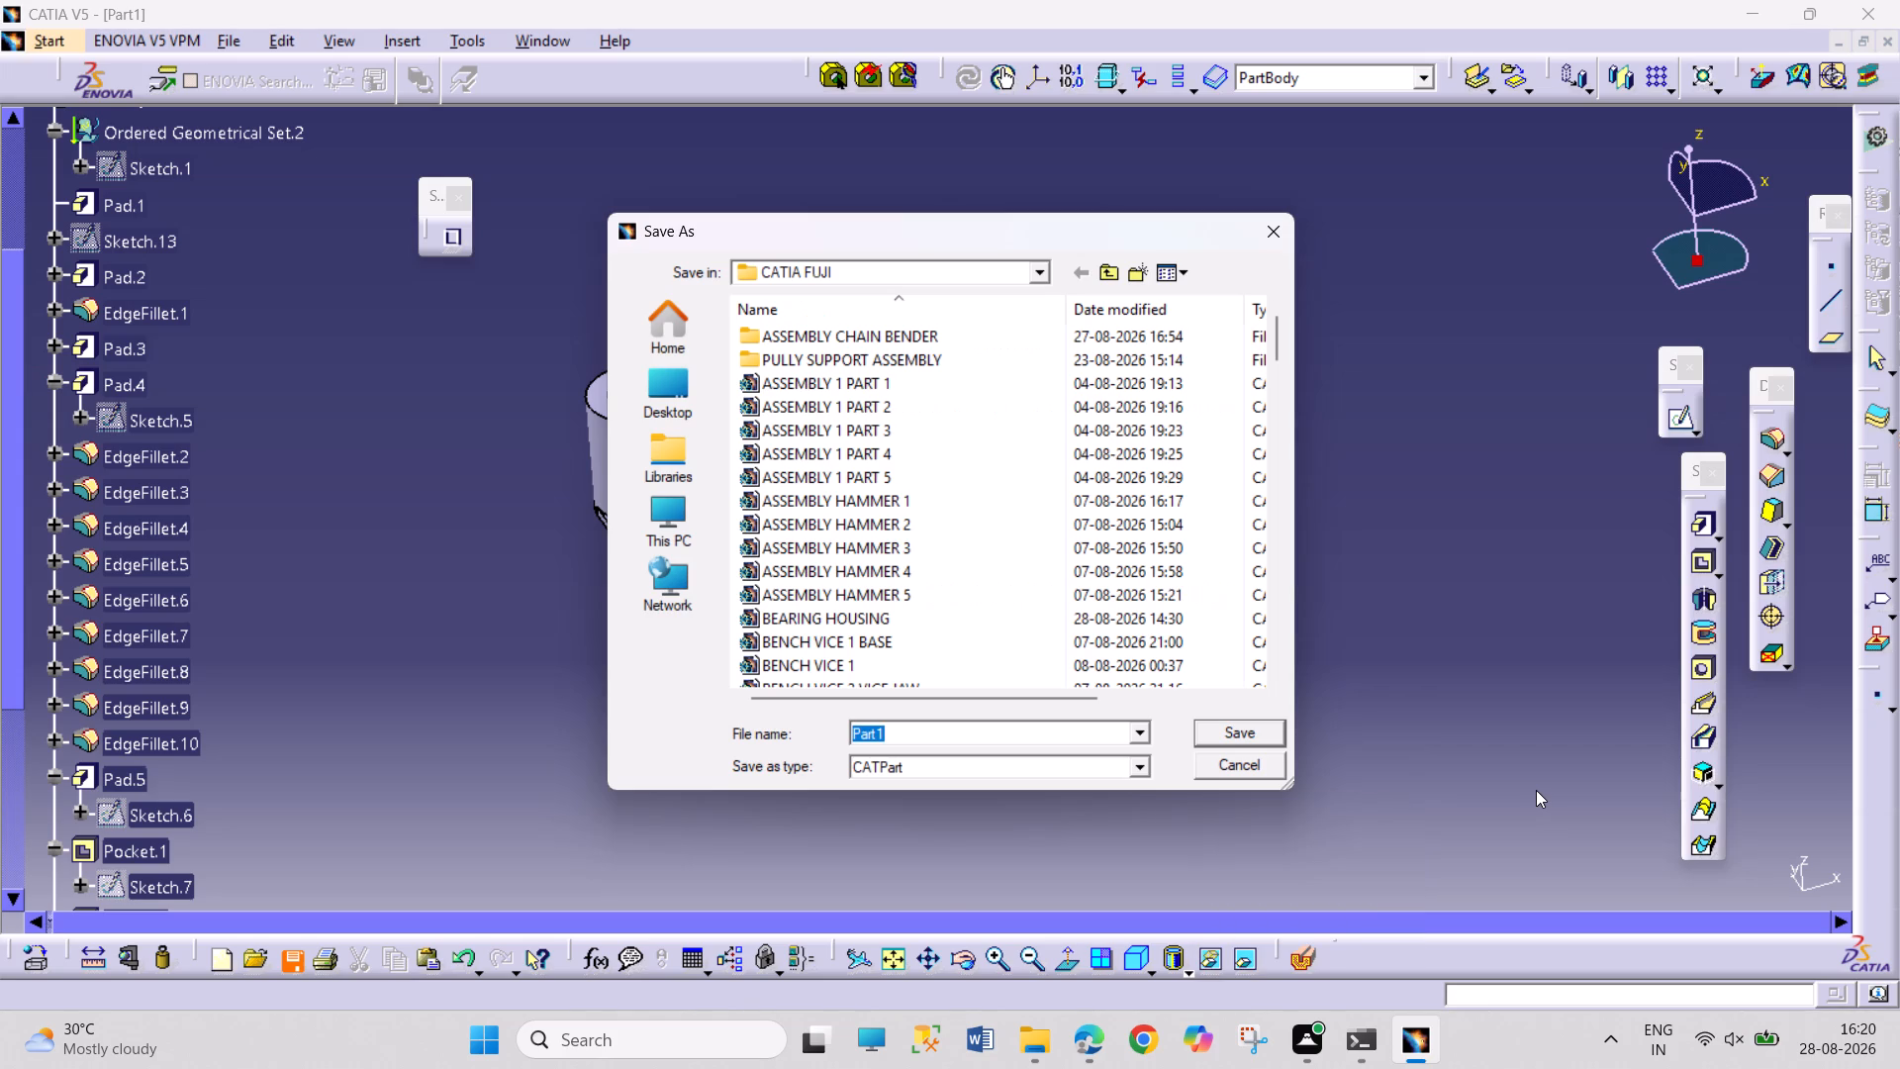
pyautogui.write('FLANGE')
pyautogui.write('D HOUSING')
pyautogui.press('Return')
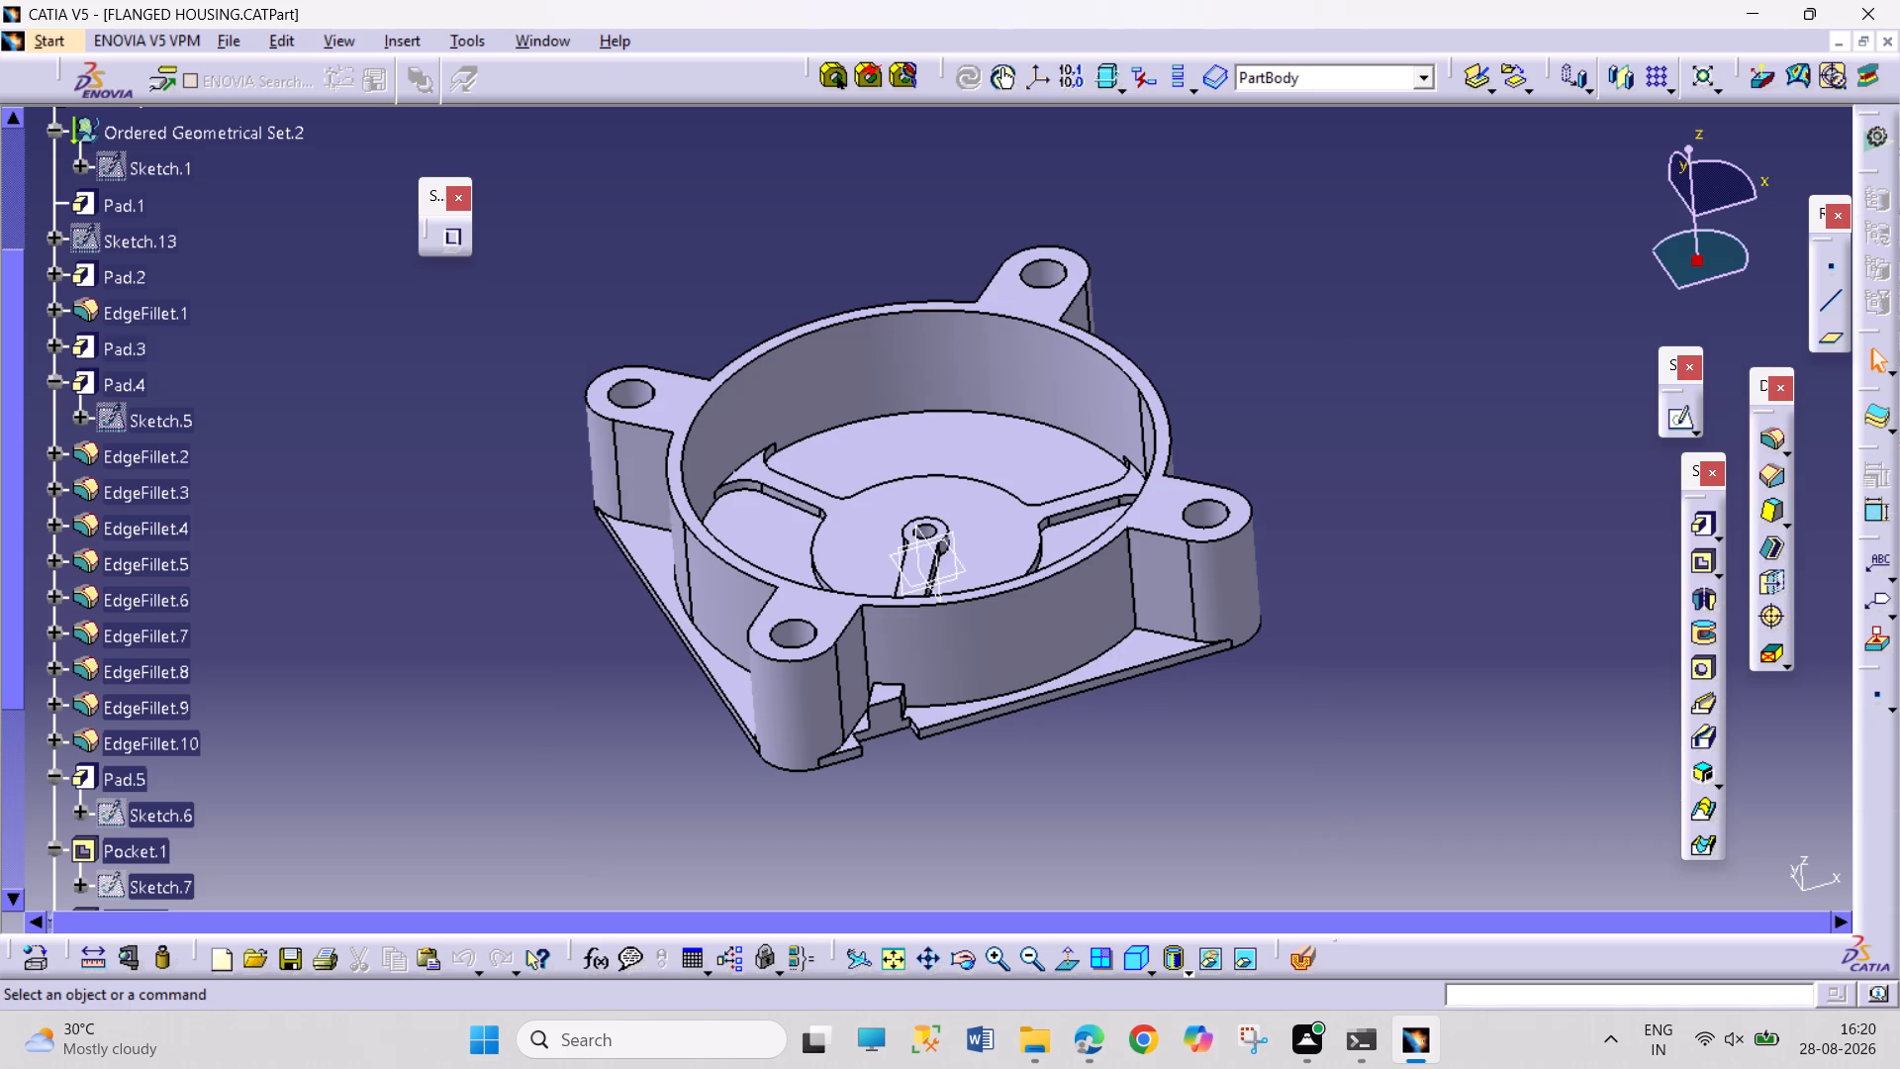
# Stop the running macro recording.
pyautogui.click(474, 45)
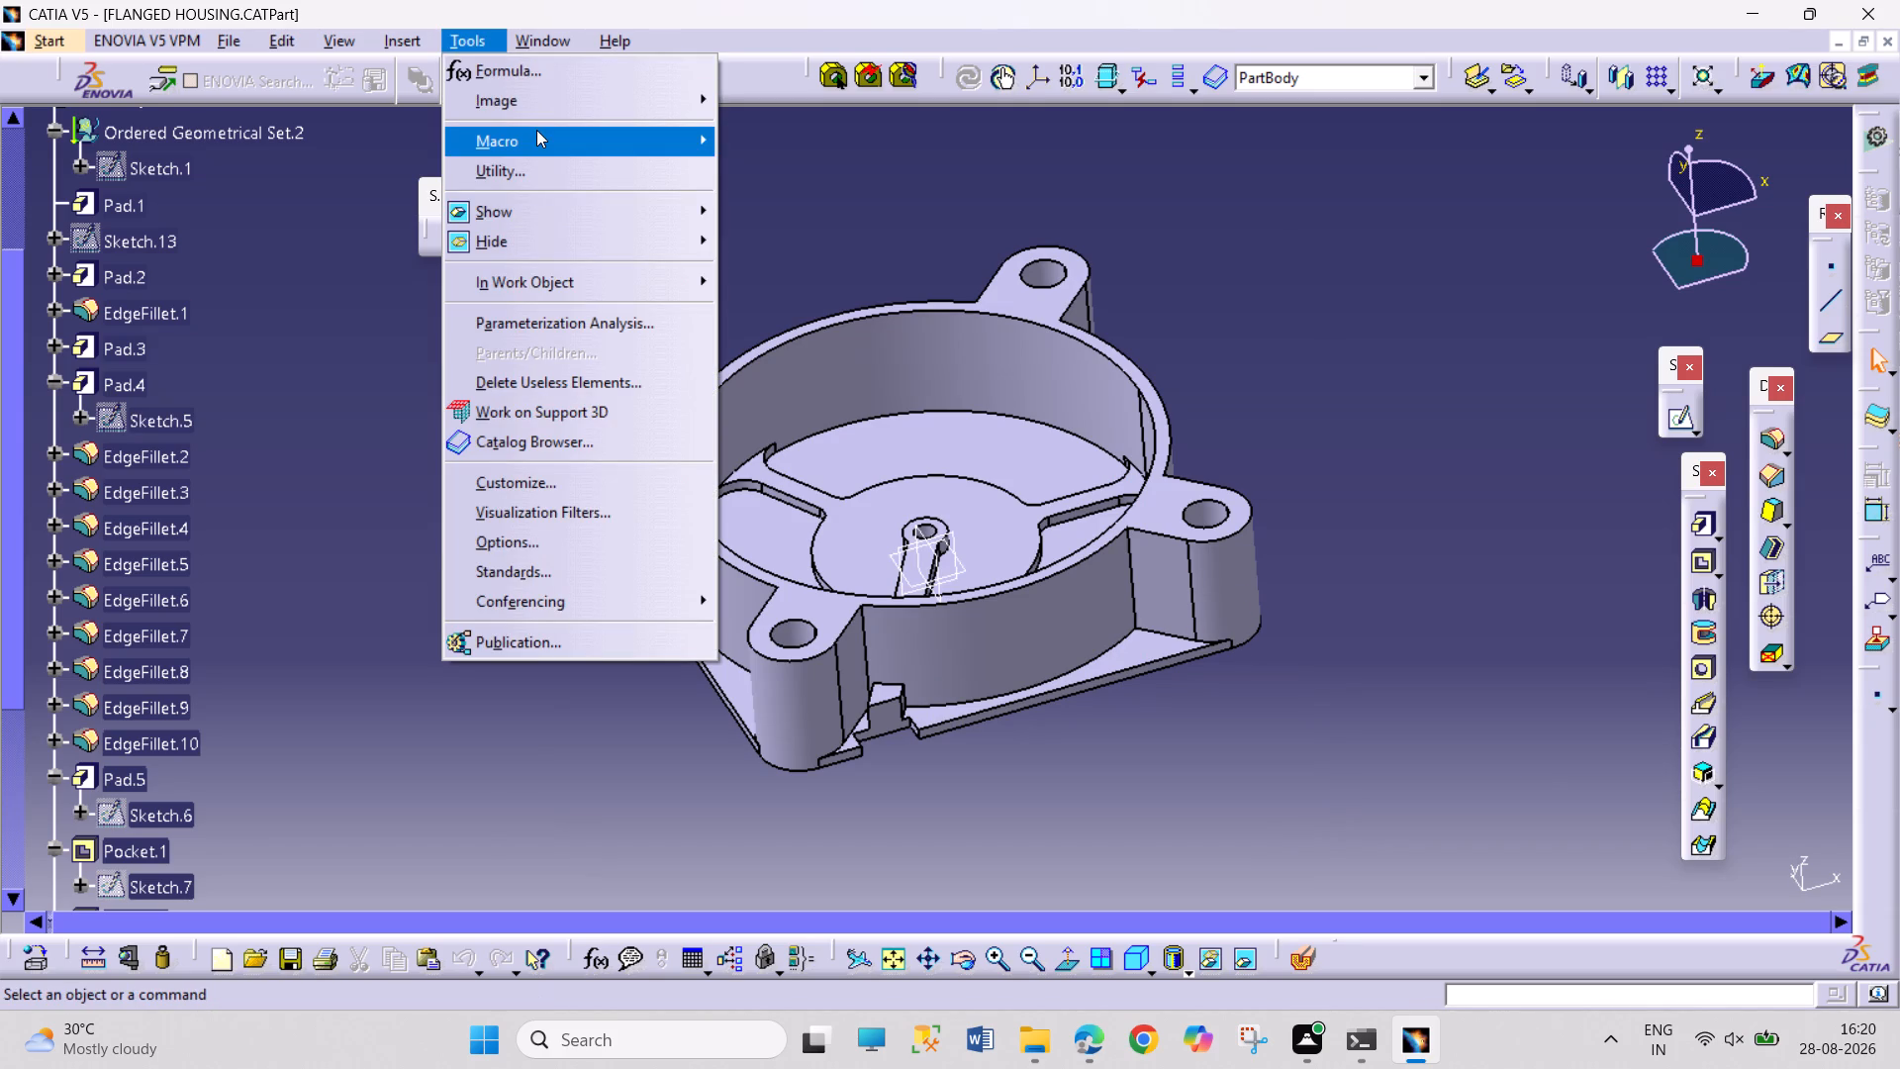
pyautogui.click(536, 131)
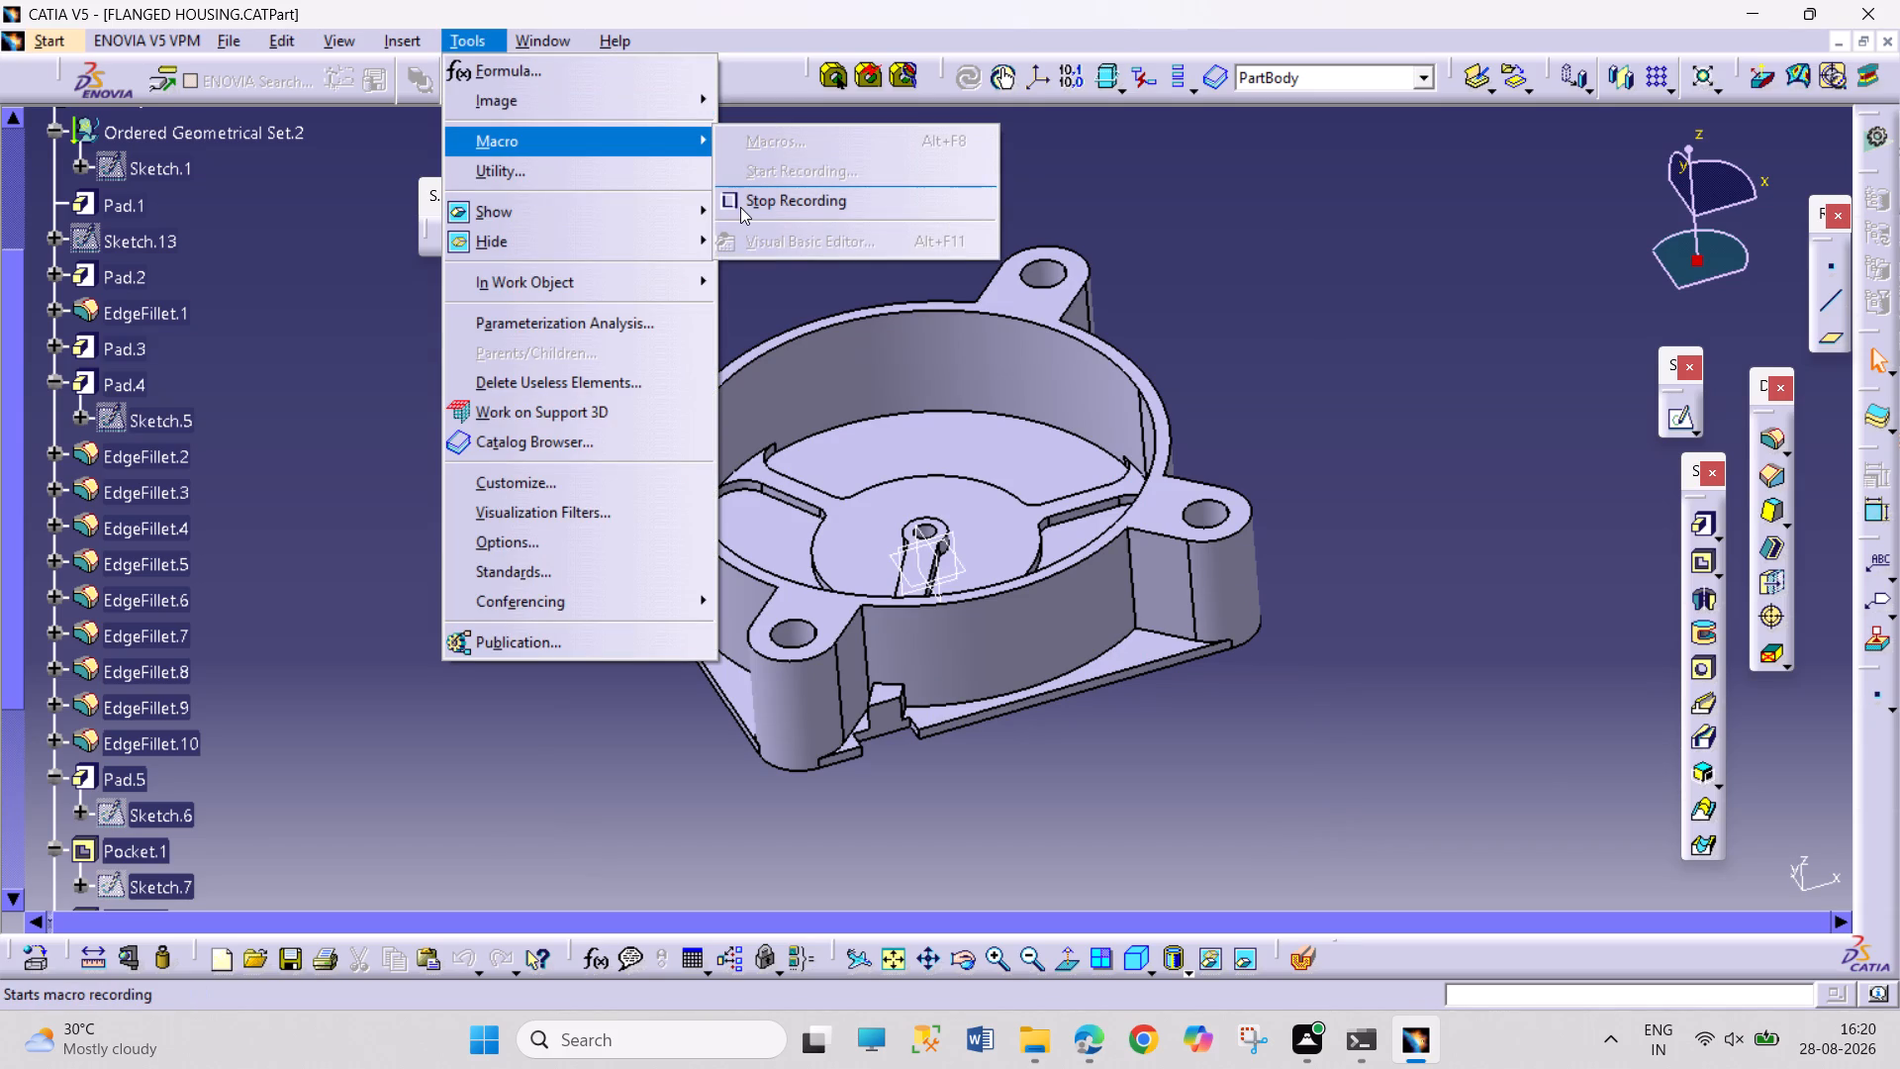
pyautogui.click(740, 207)
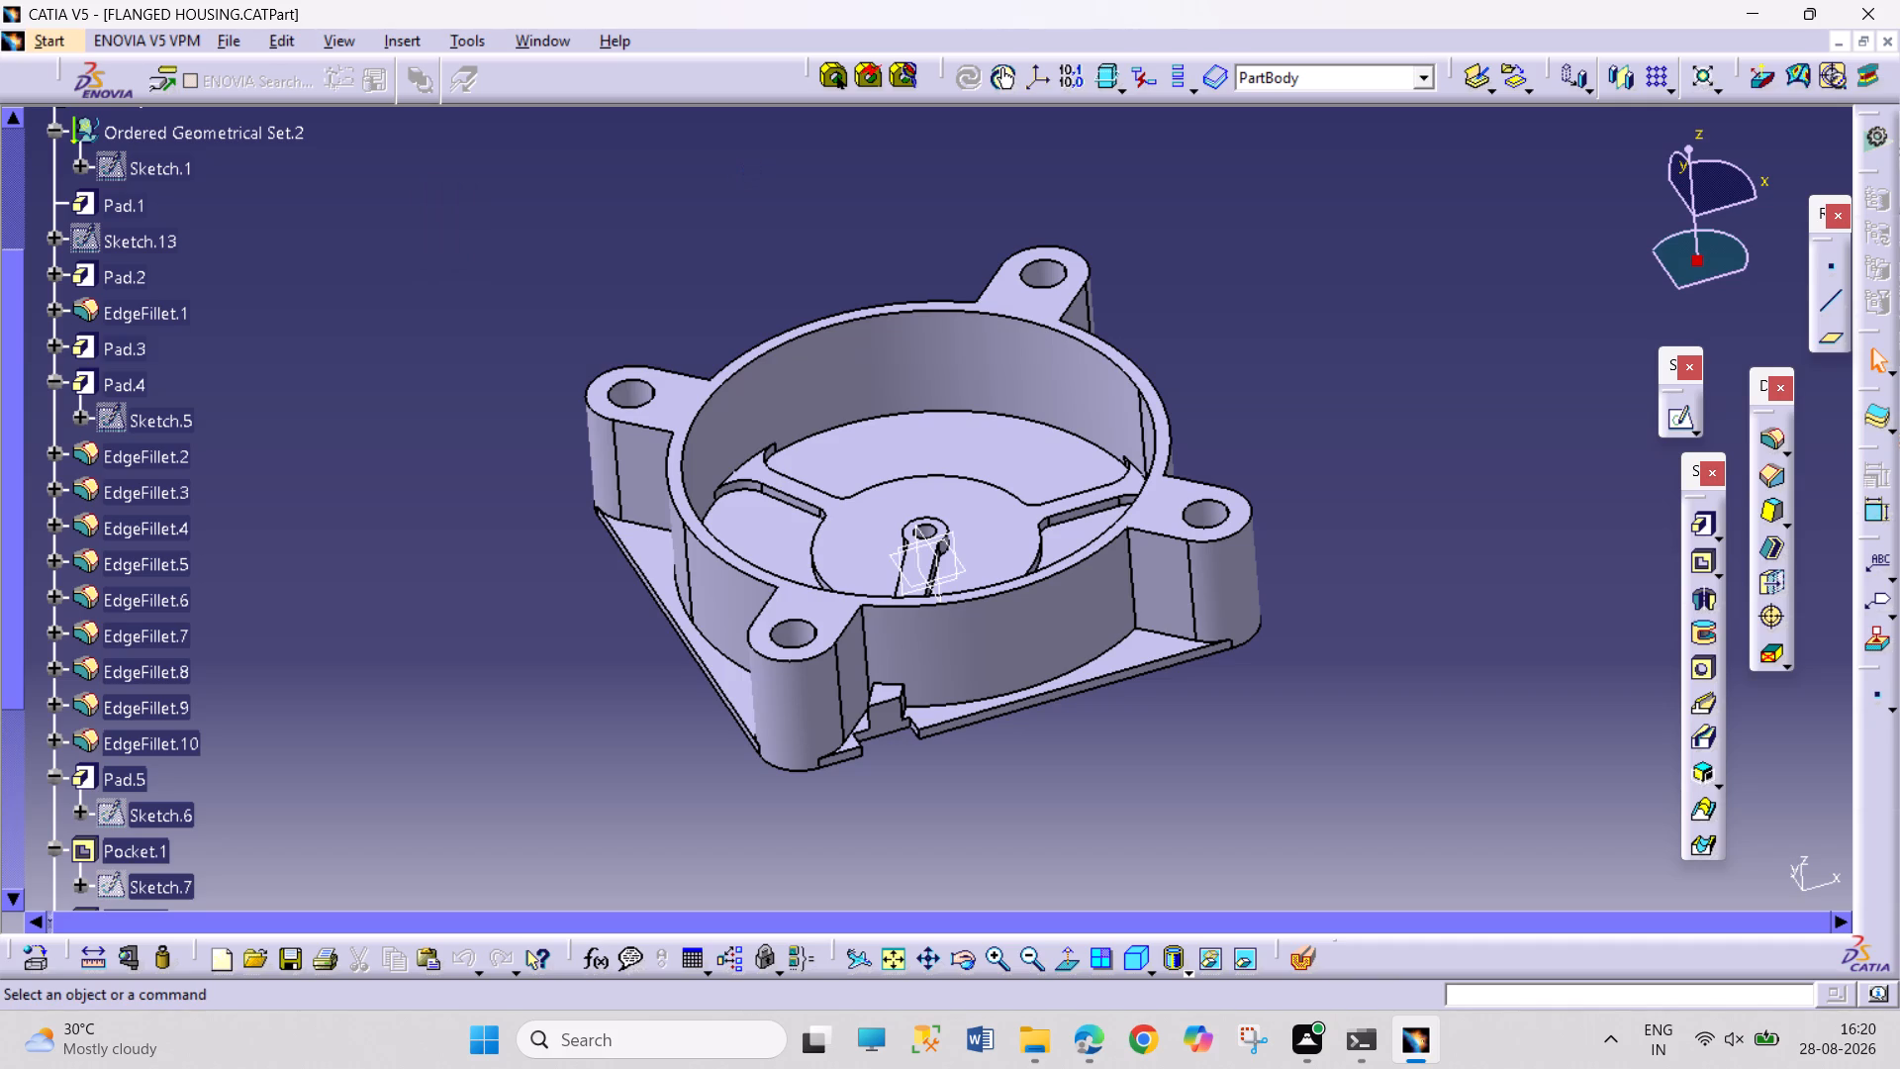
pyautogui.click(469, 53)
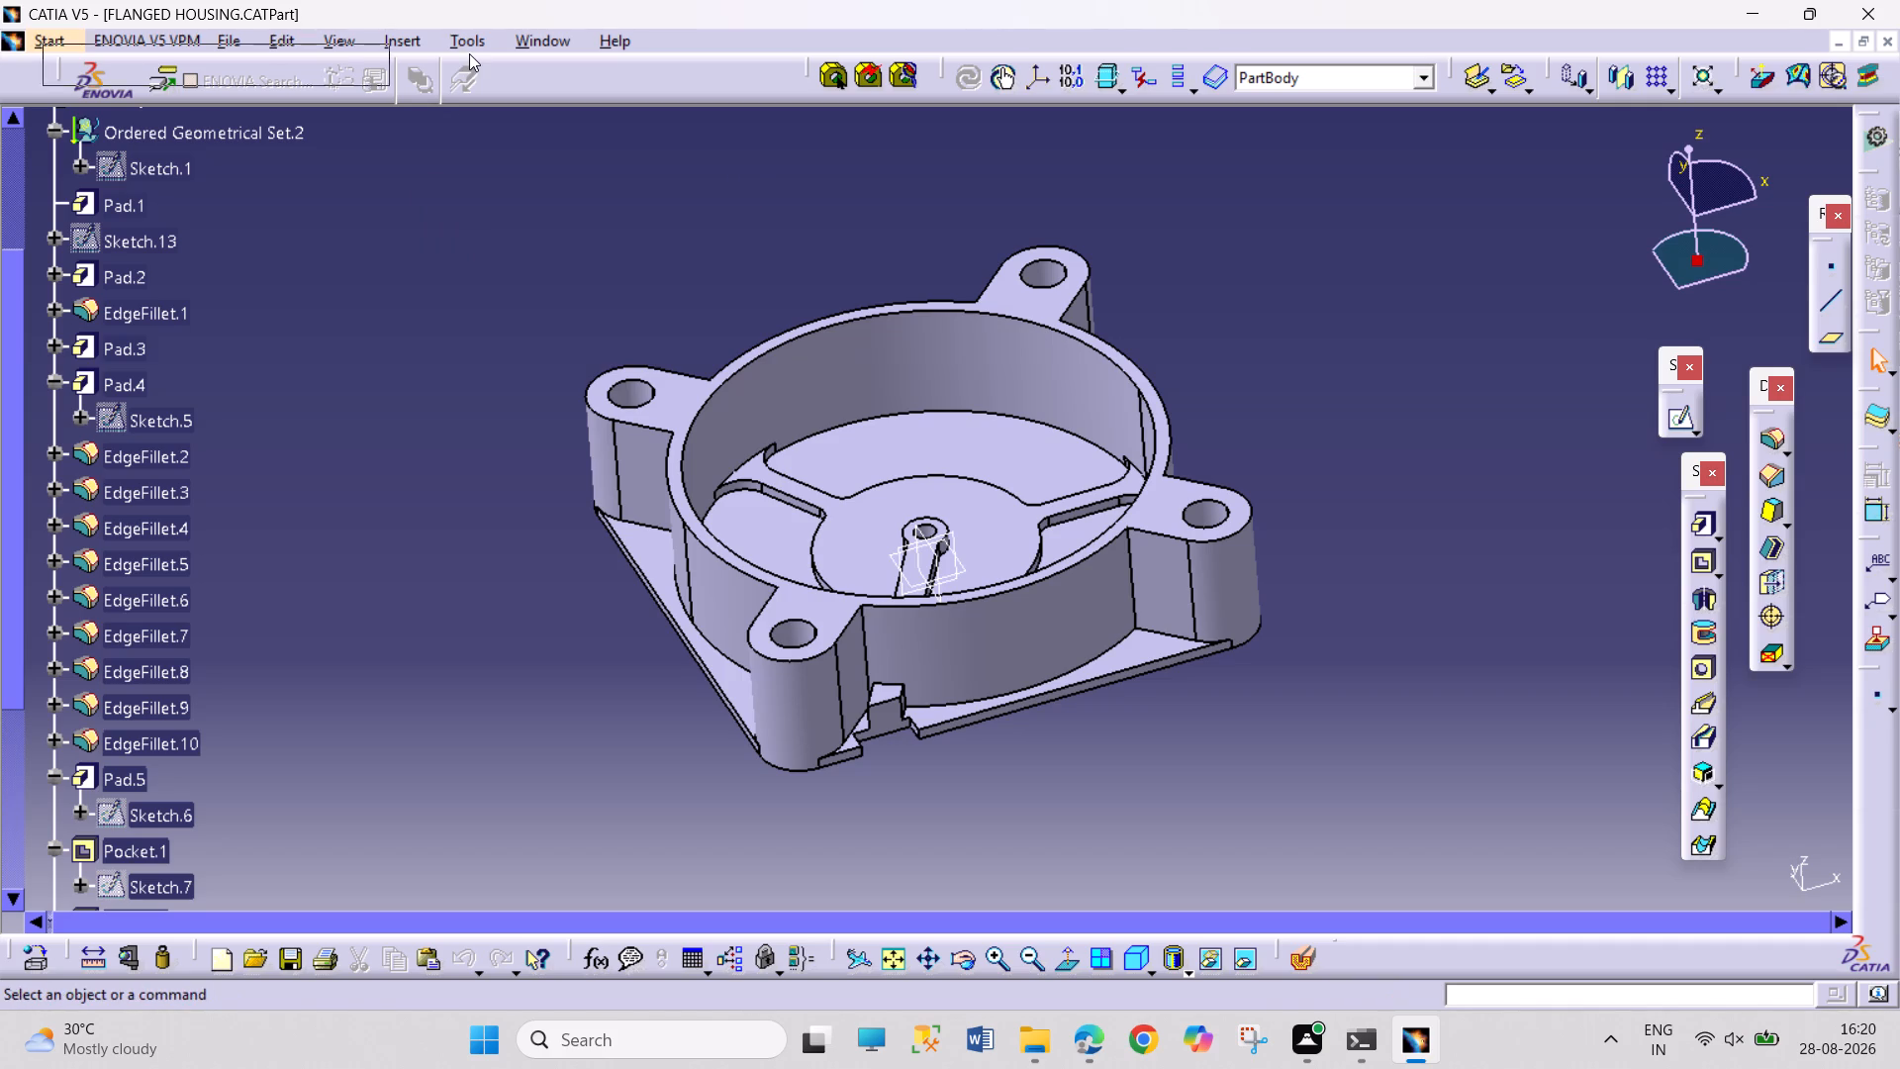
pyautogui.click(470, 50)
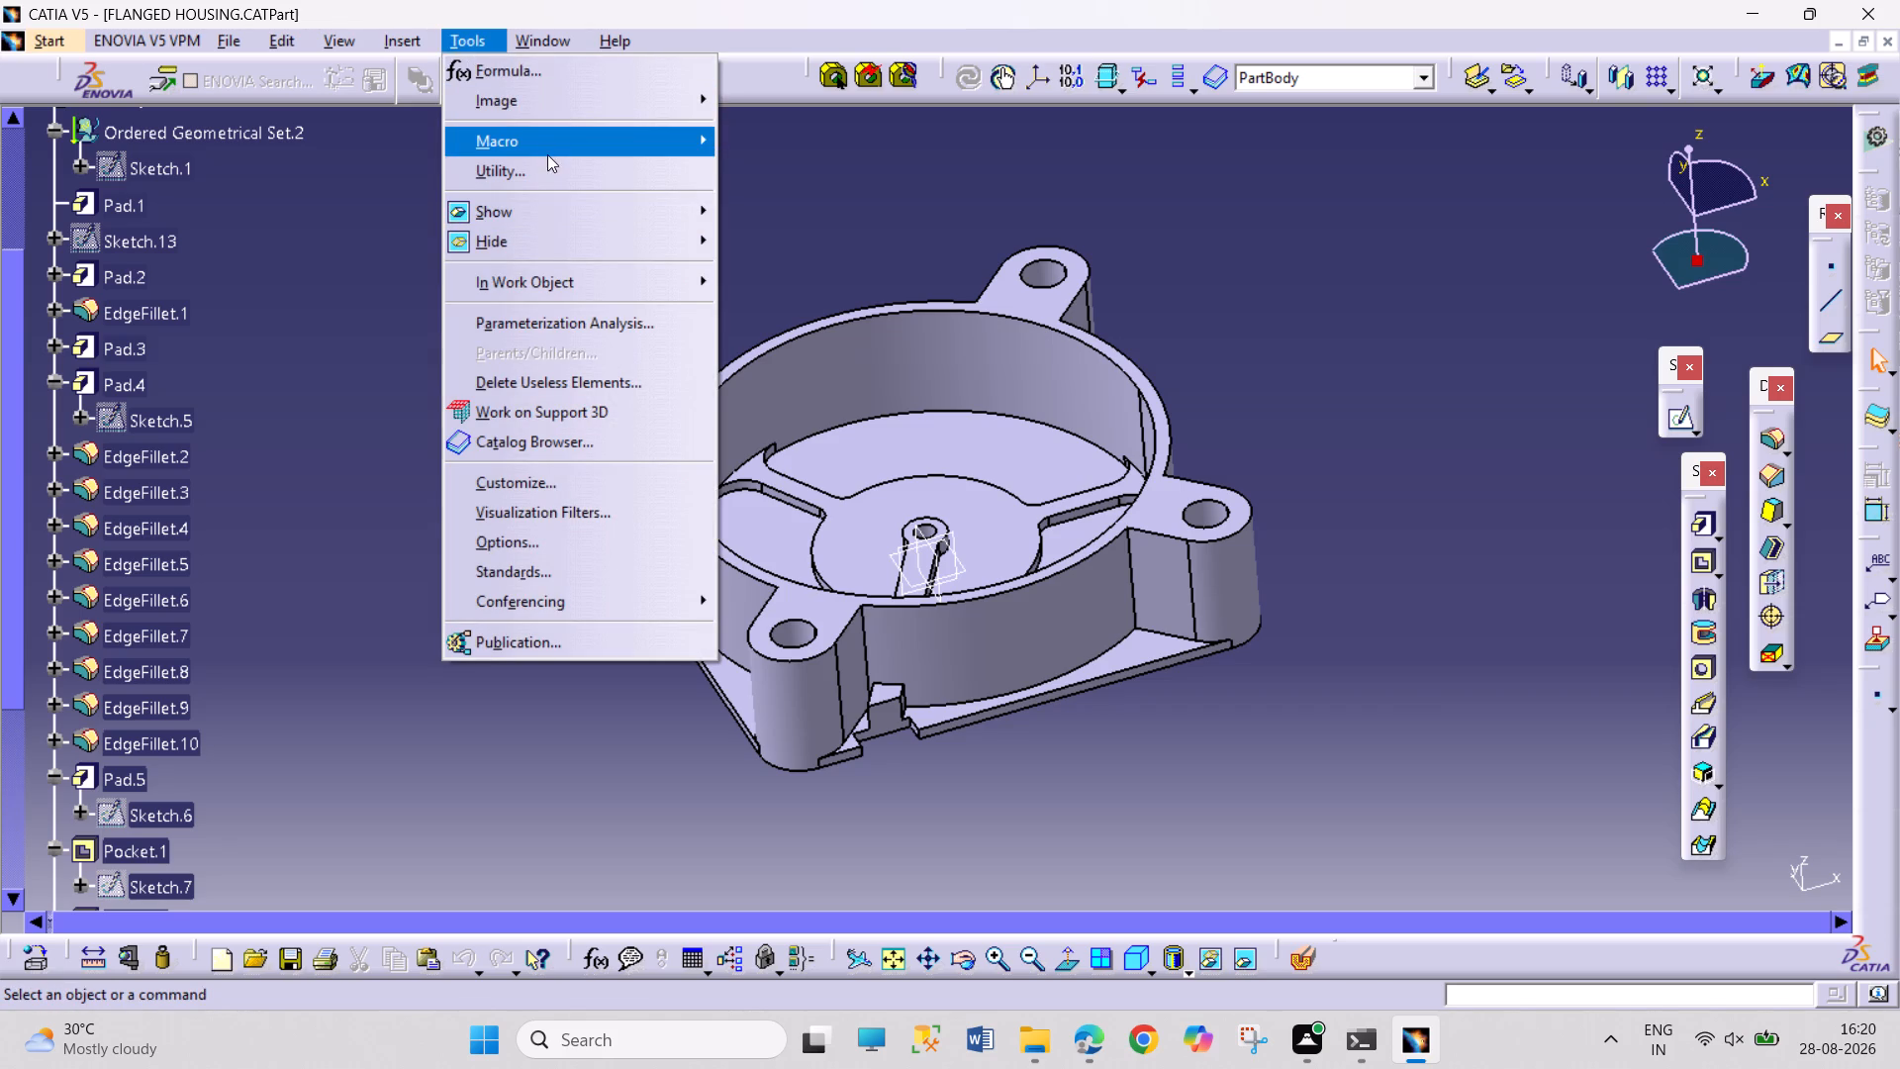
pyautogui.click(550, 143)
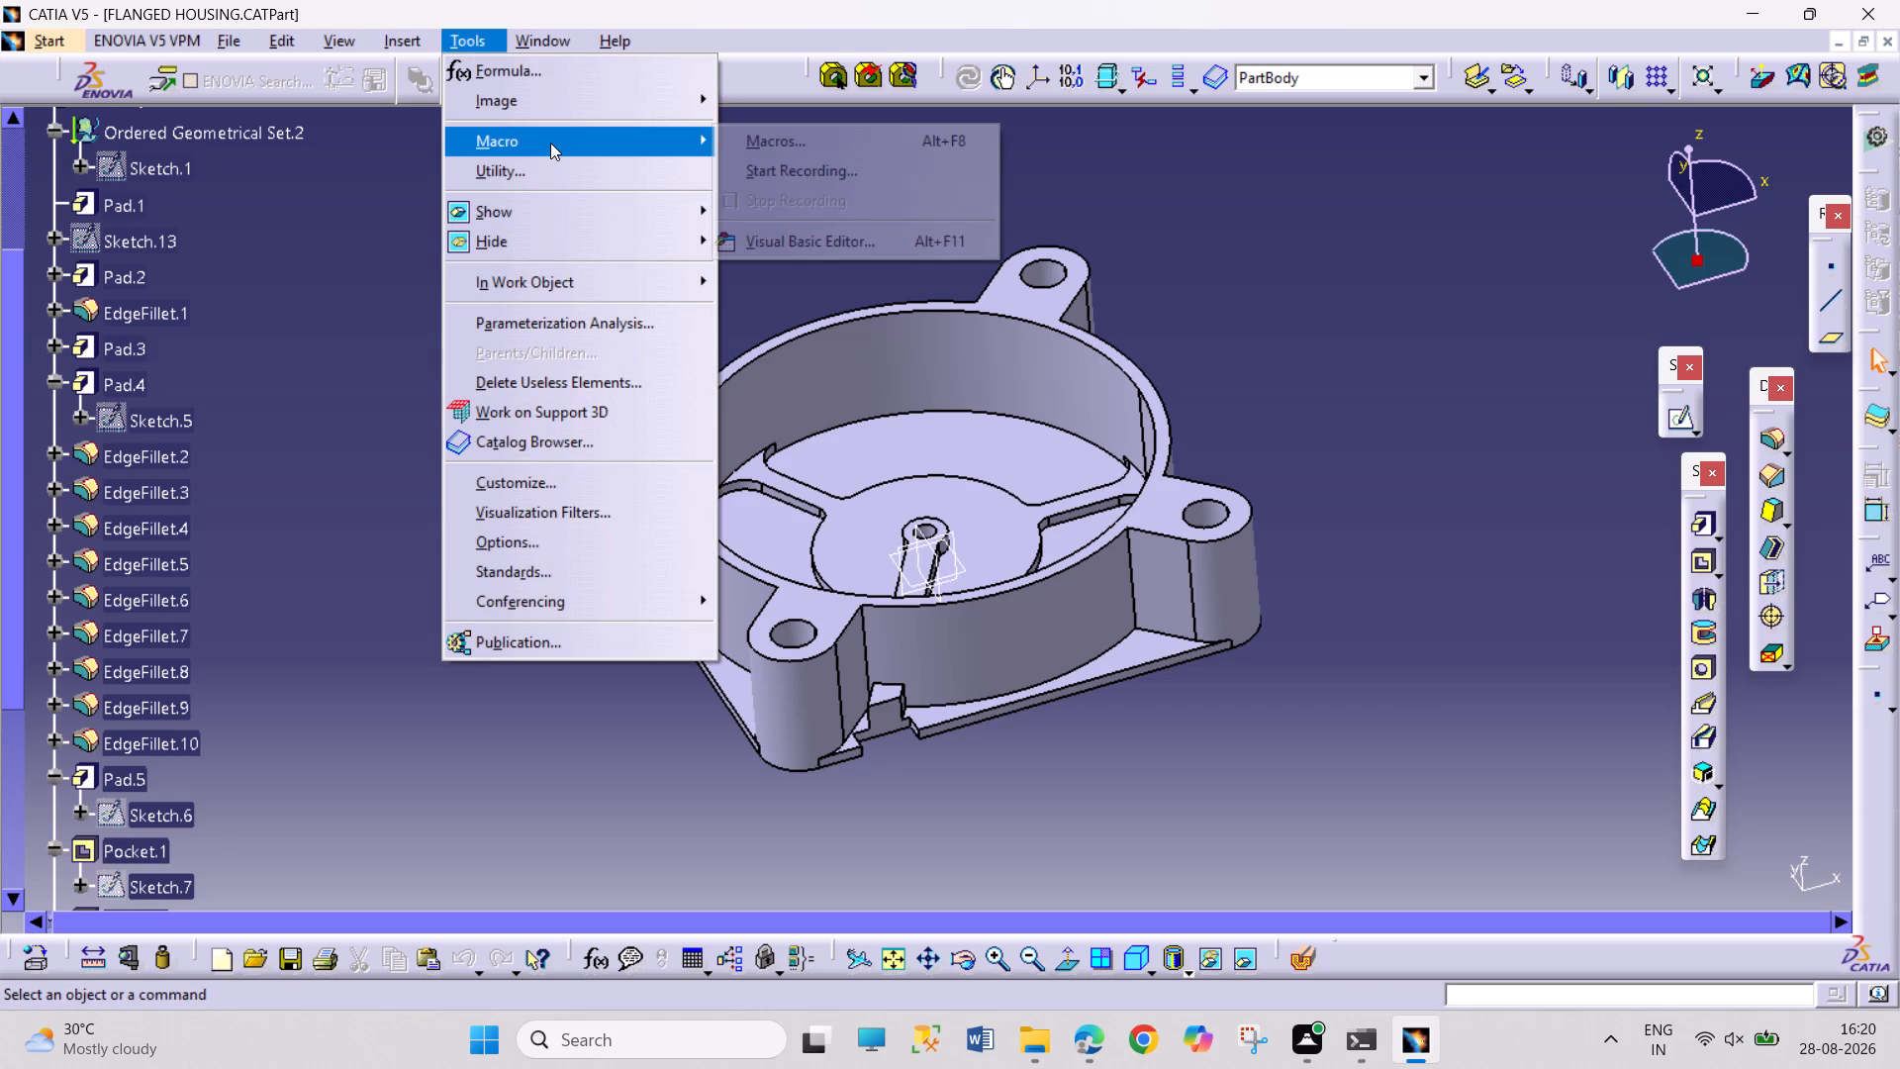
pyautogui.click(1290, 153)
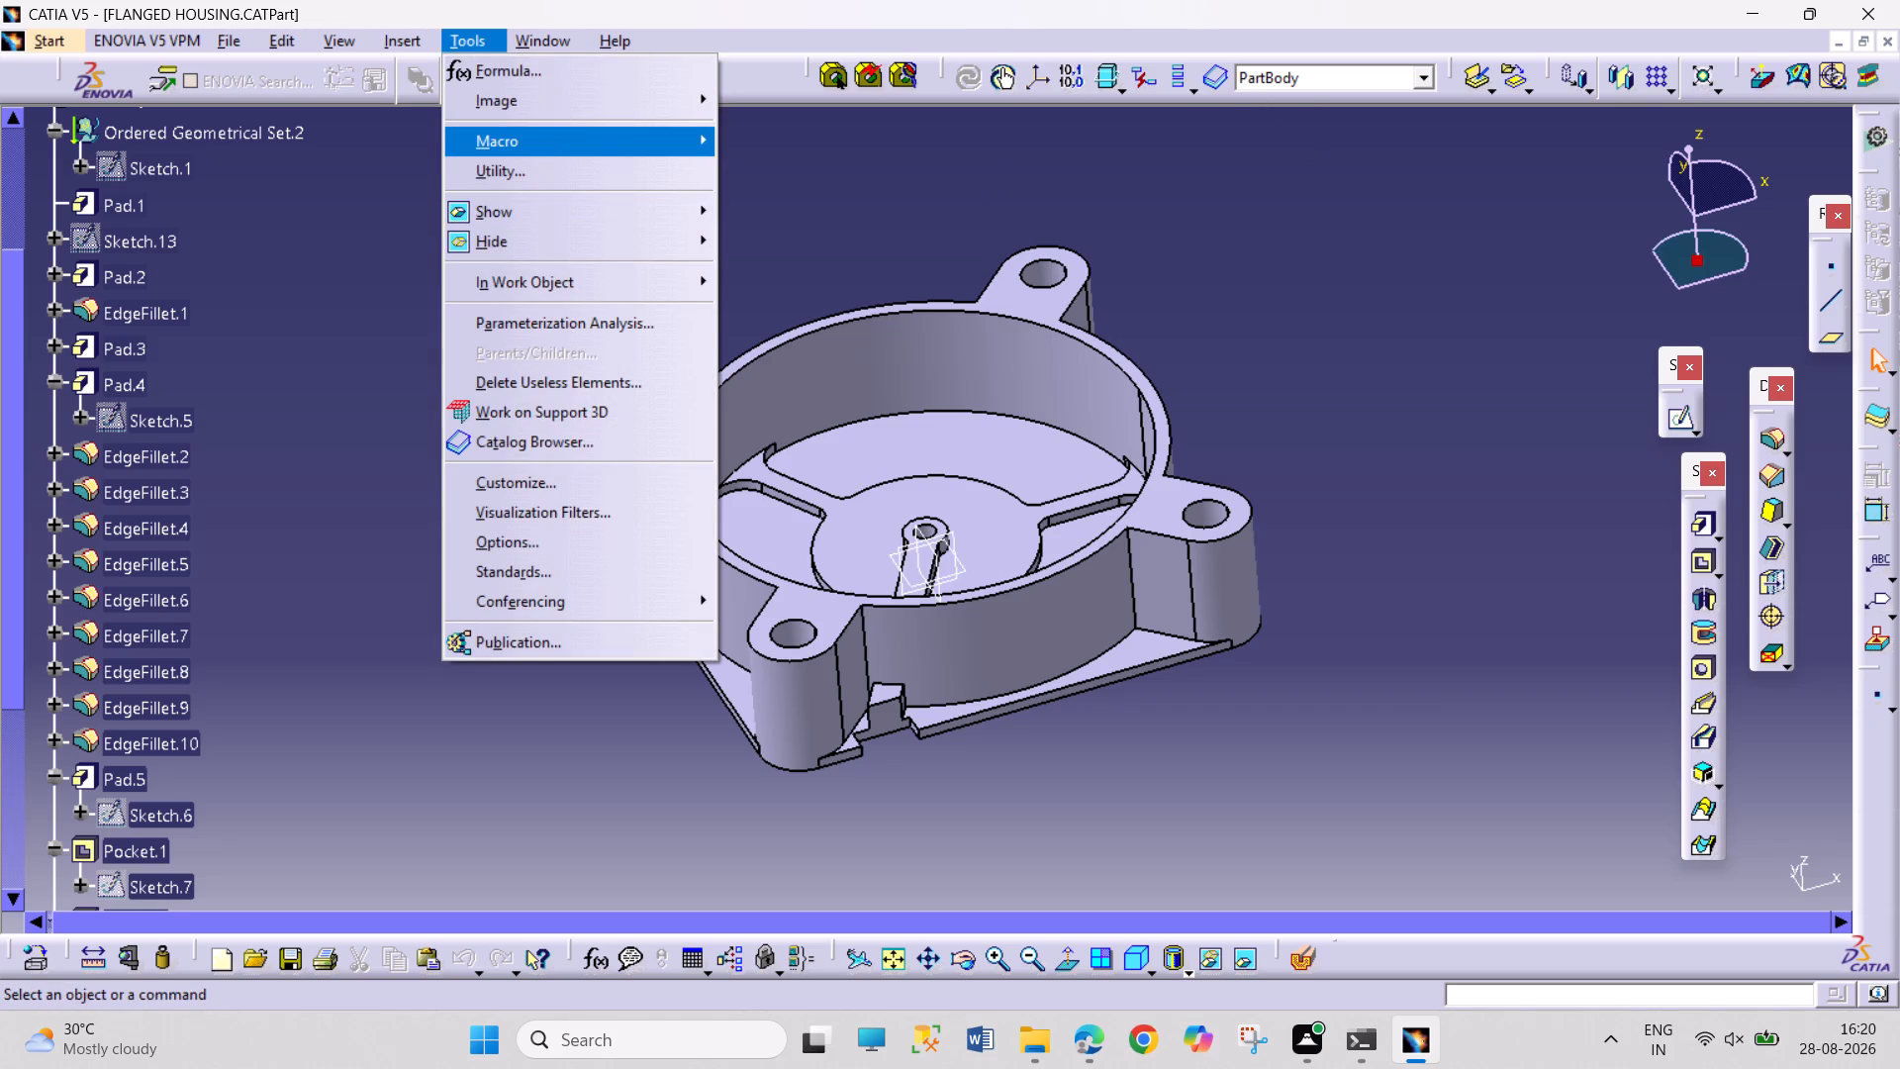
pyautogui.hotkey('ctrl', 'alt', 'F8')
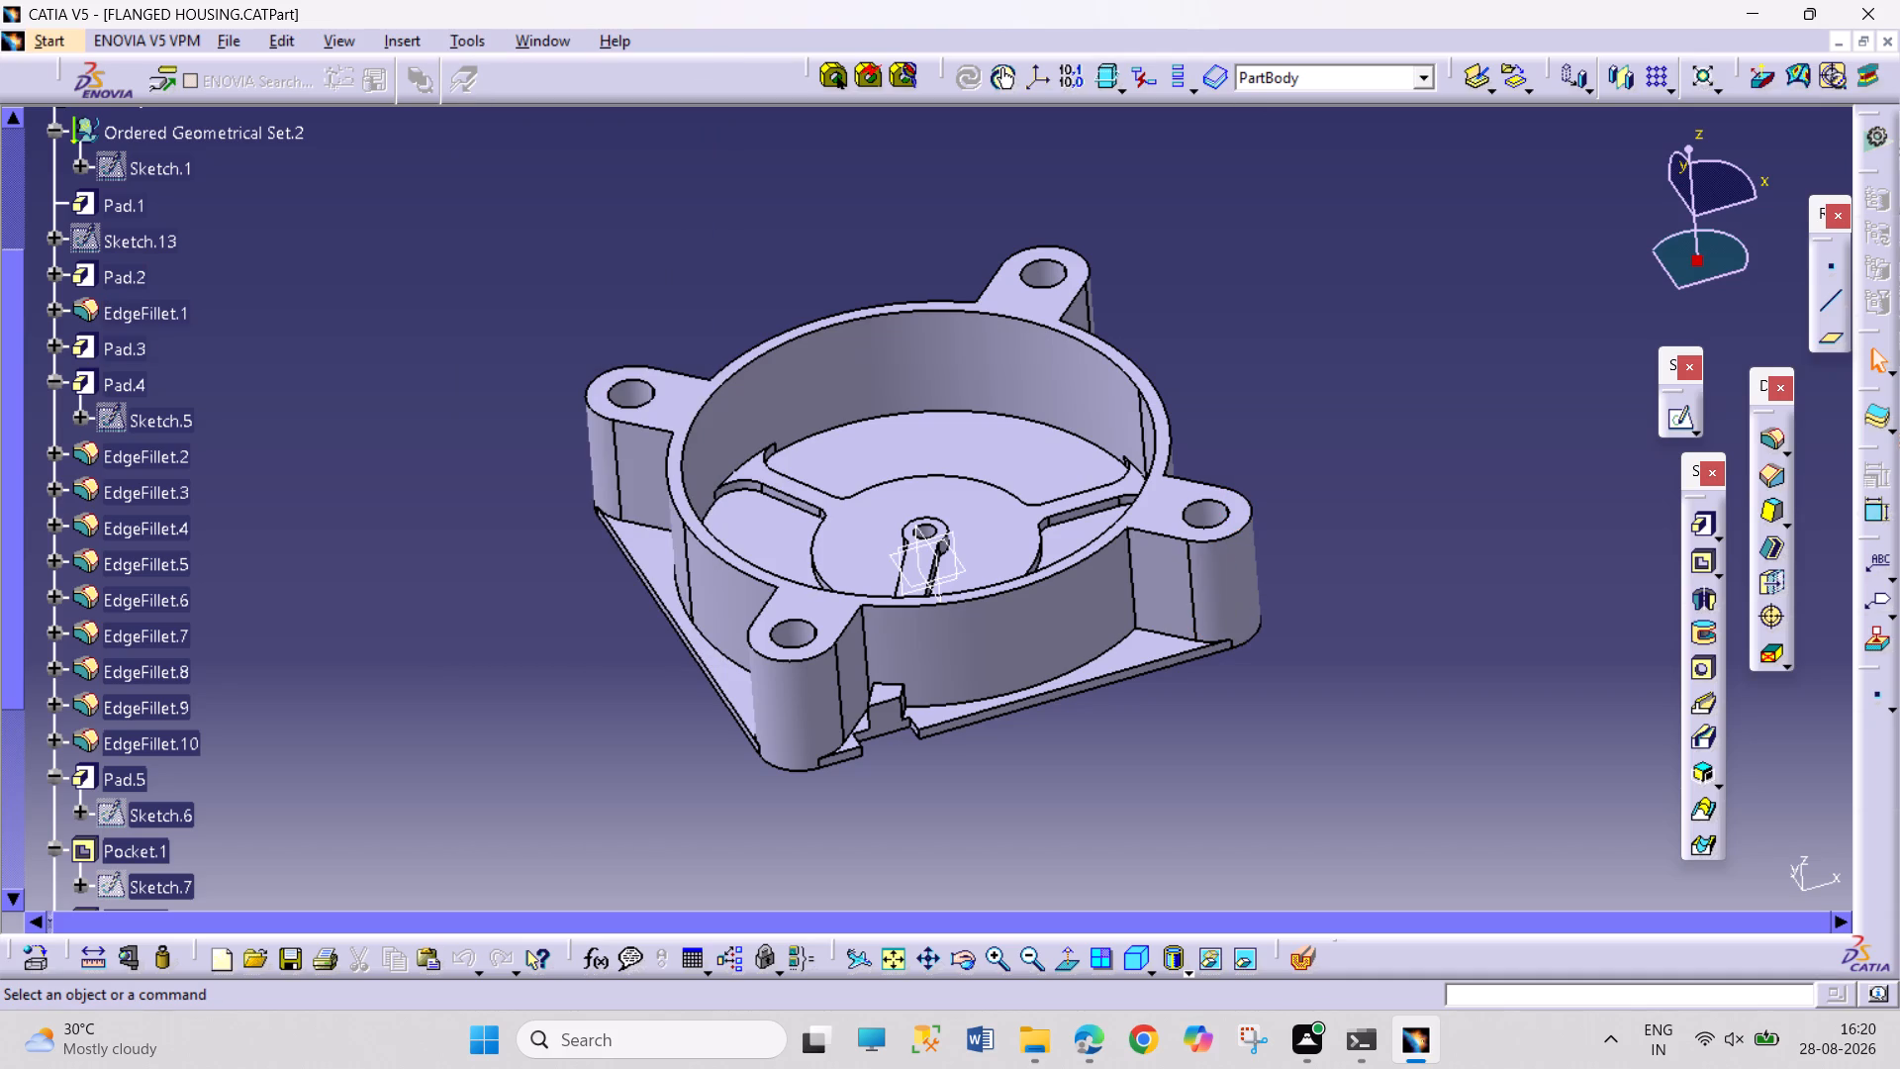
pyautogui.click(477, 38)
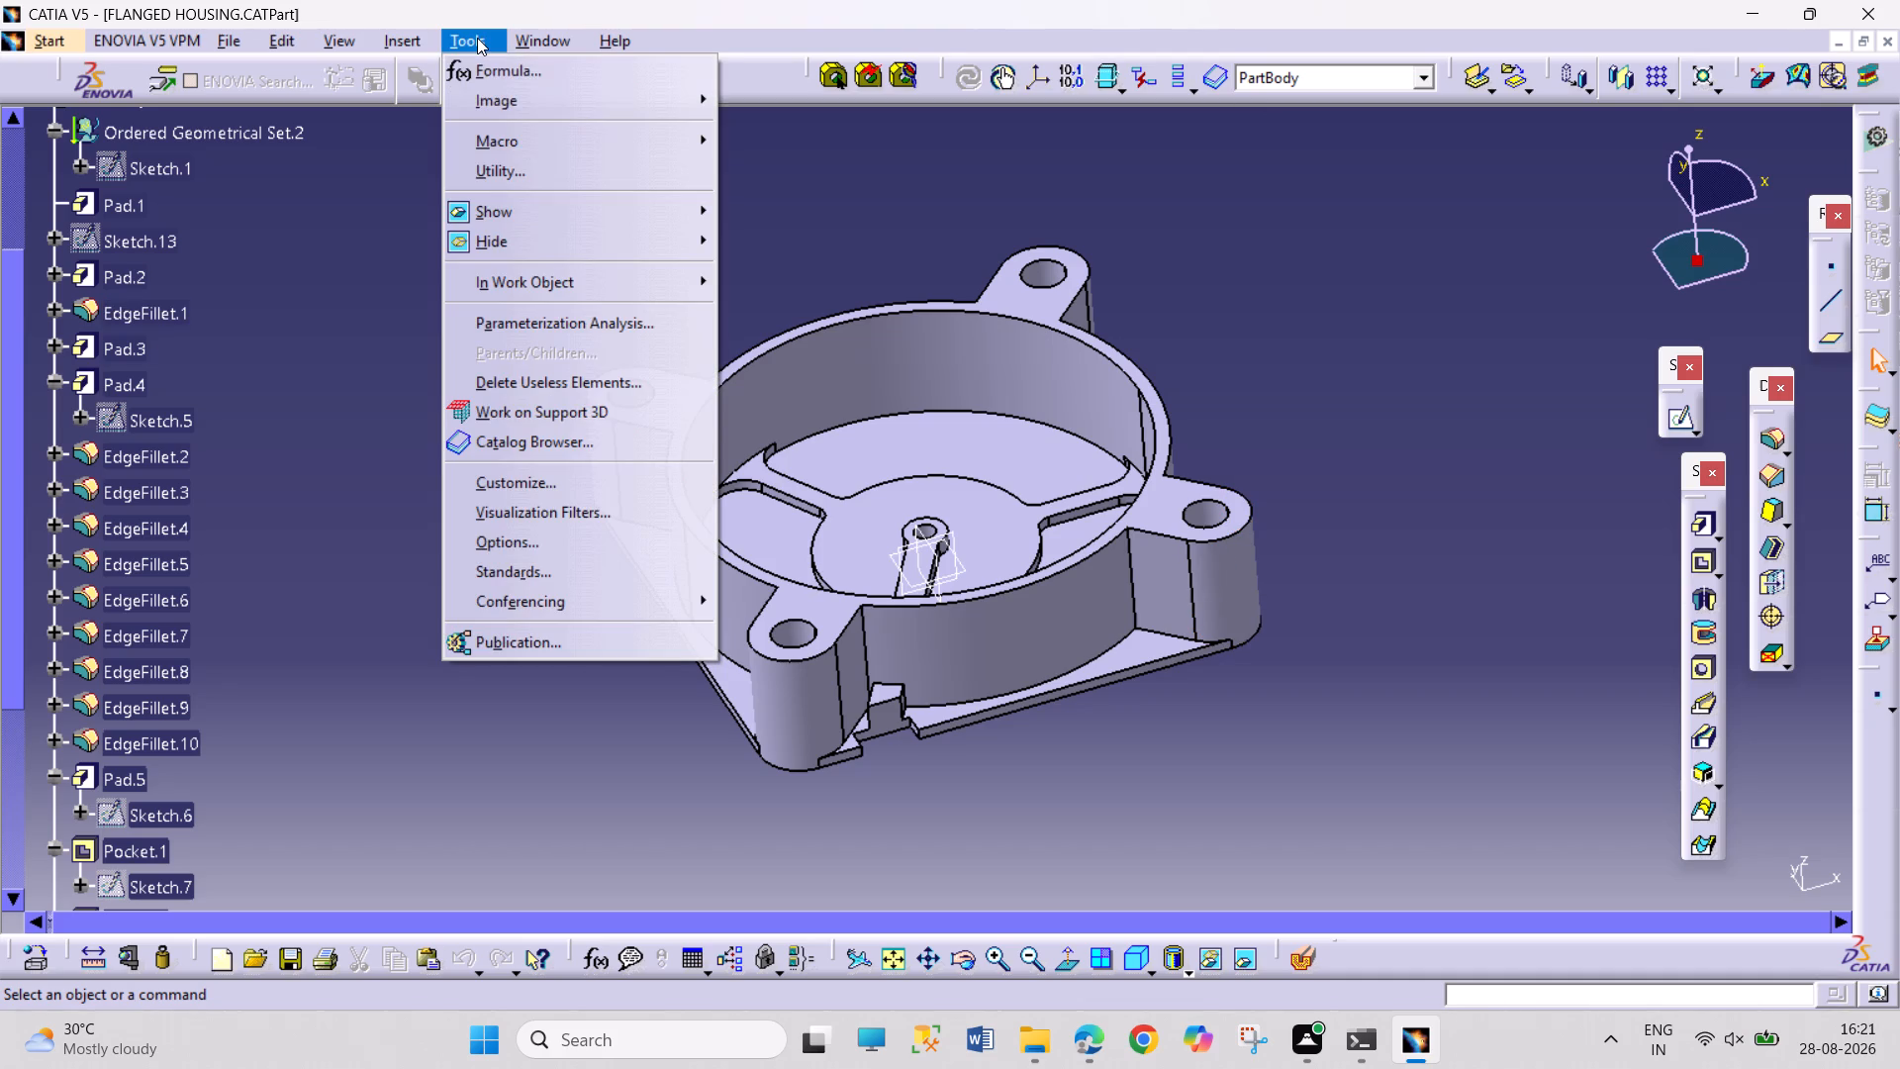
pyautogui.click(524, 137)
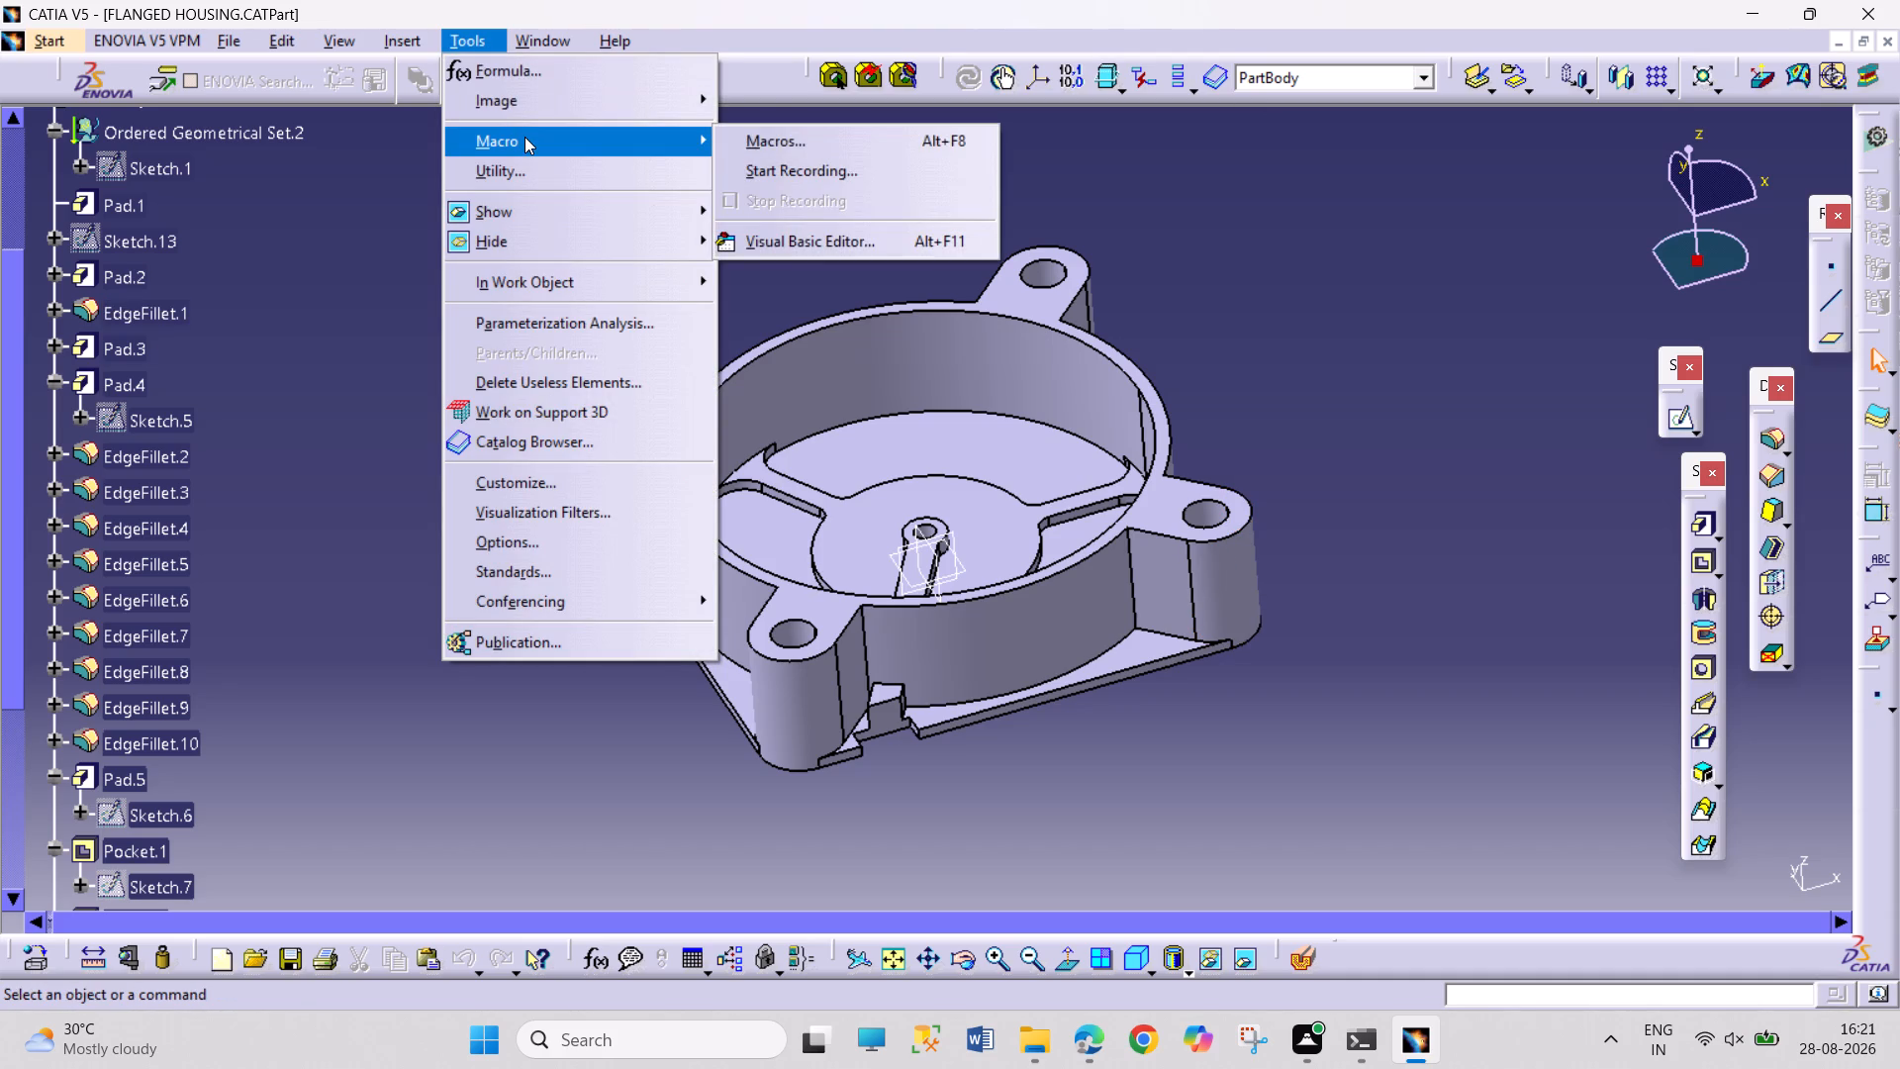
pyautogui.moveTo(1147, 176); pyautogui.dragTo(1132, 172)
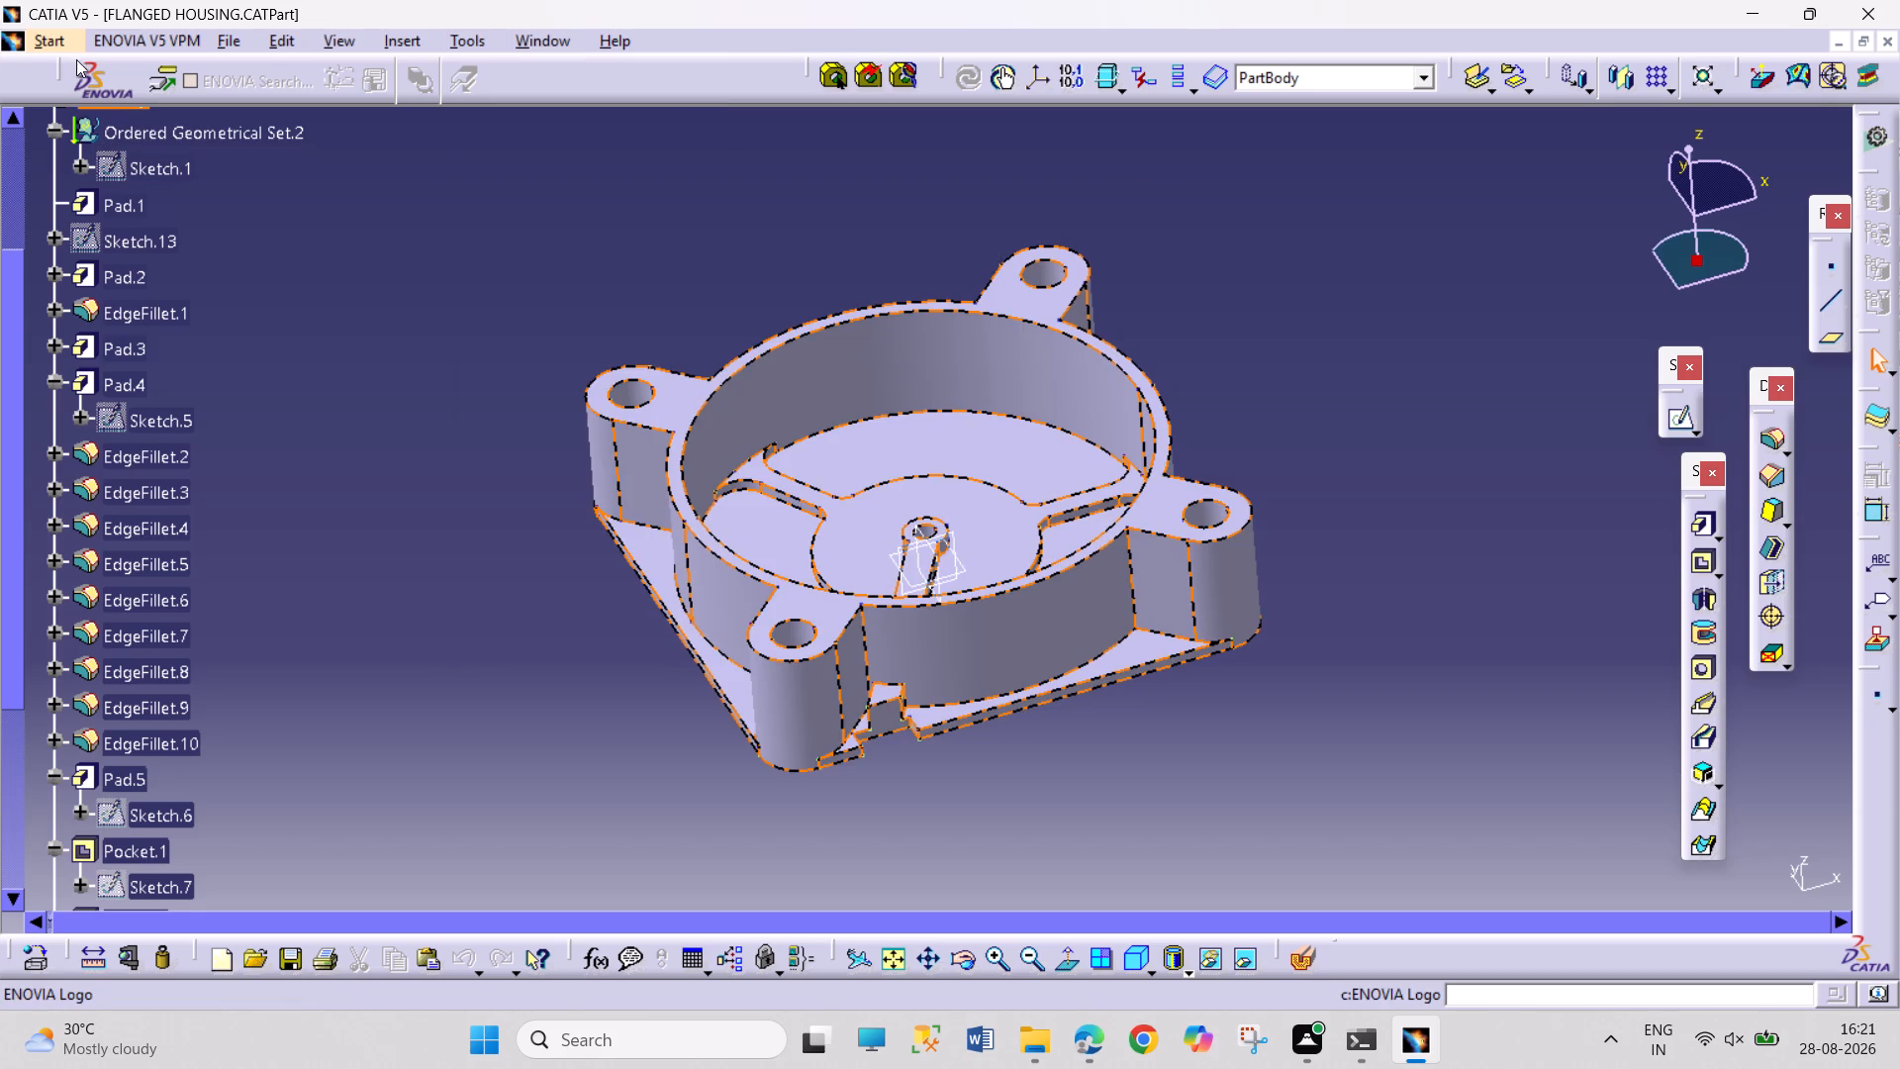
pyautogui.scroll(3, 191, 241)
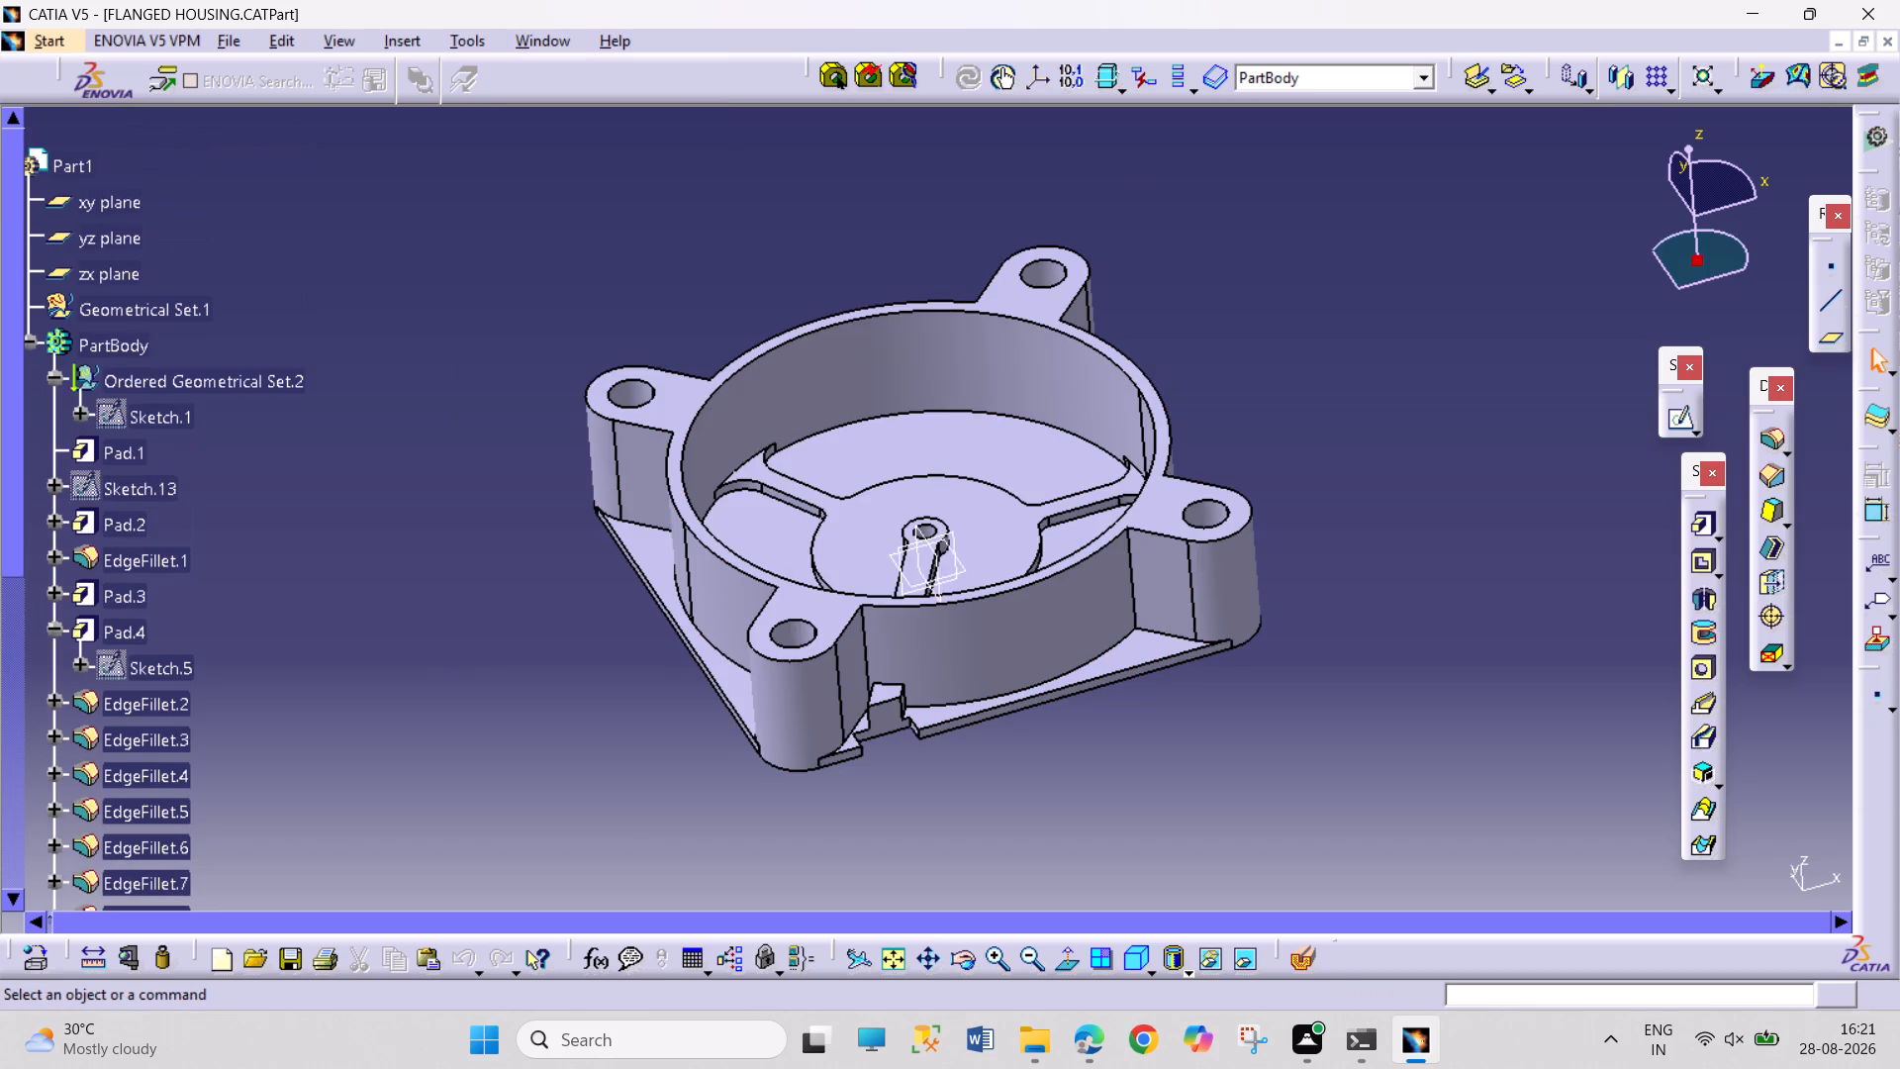
# Create a new drawing of the housing in the Drafting workbench with an empty A3 ISO sheet at 1:1 scale.
pyautogui.click(64, 47)
pyautogui.click(98, 102)
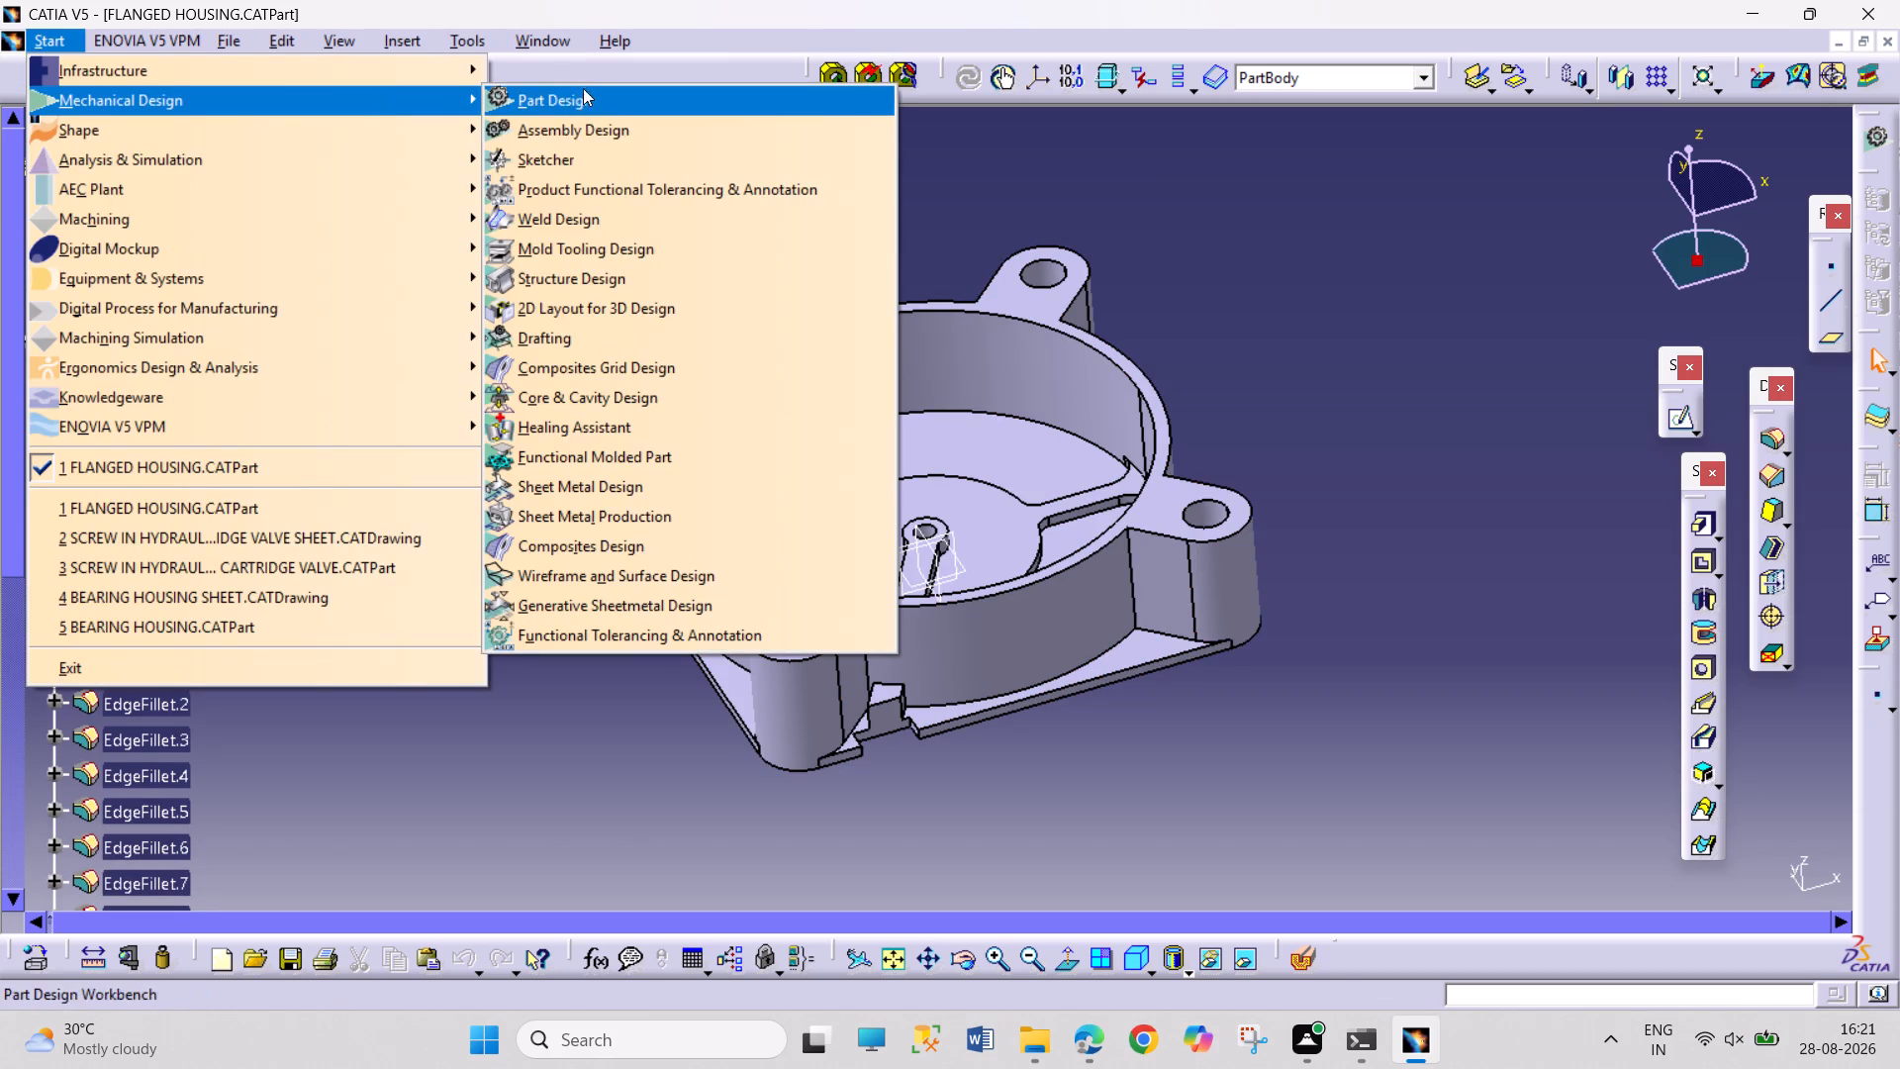
pyautogui.click(698, 347)
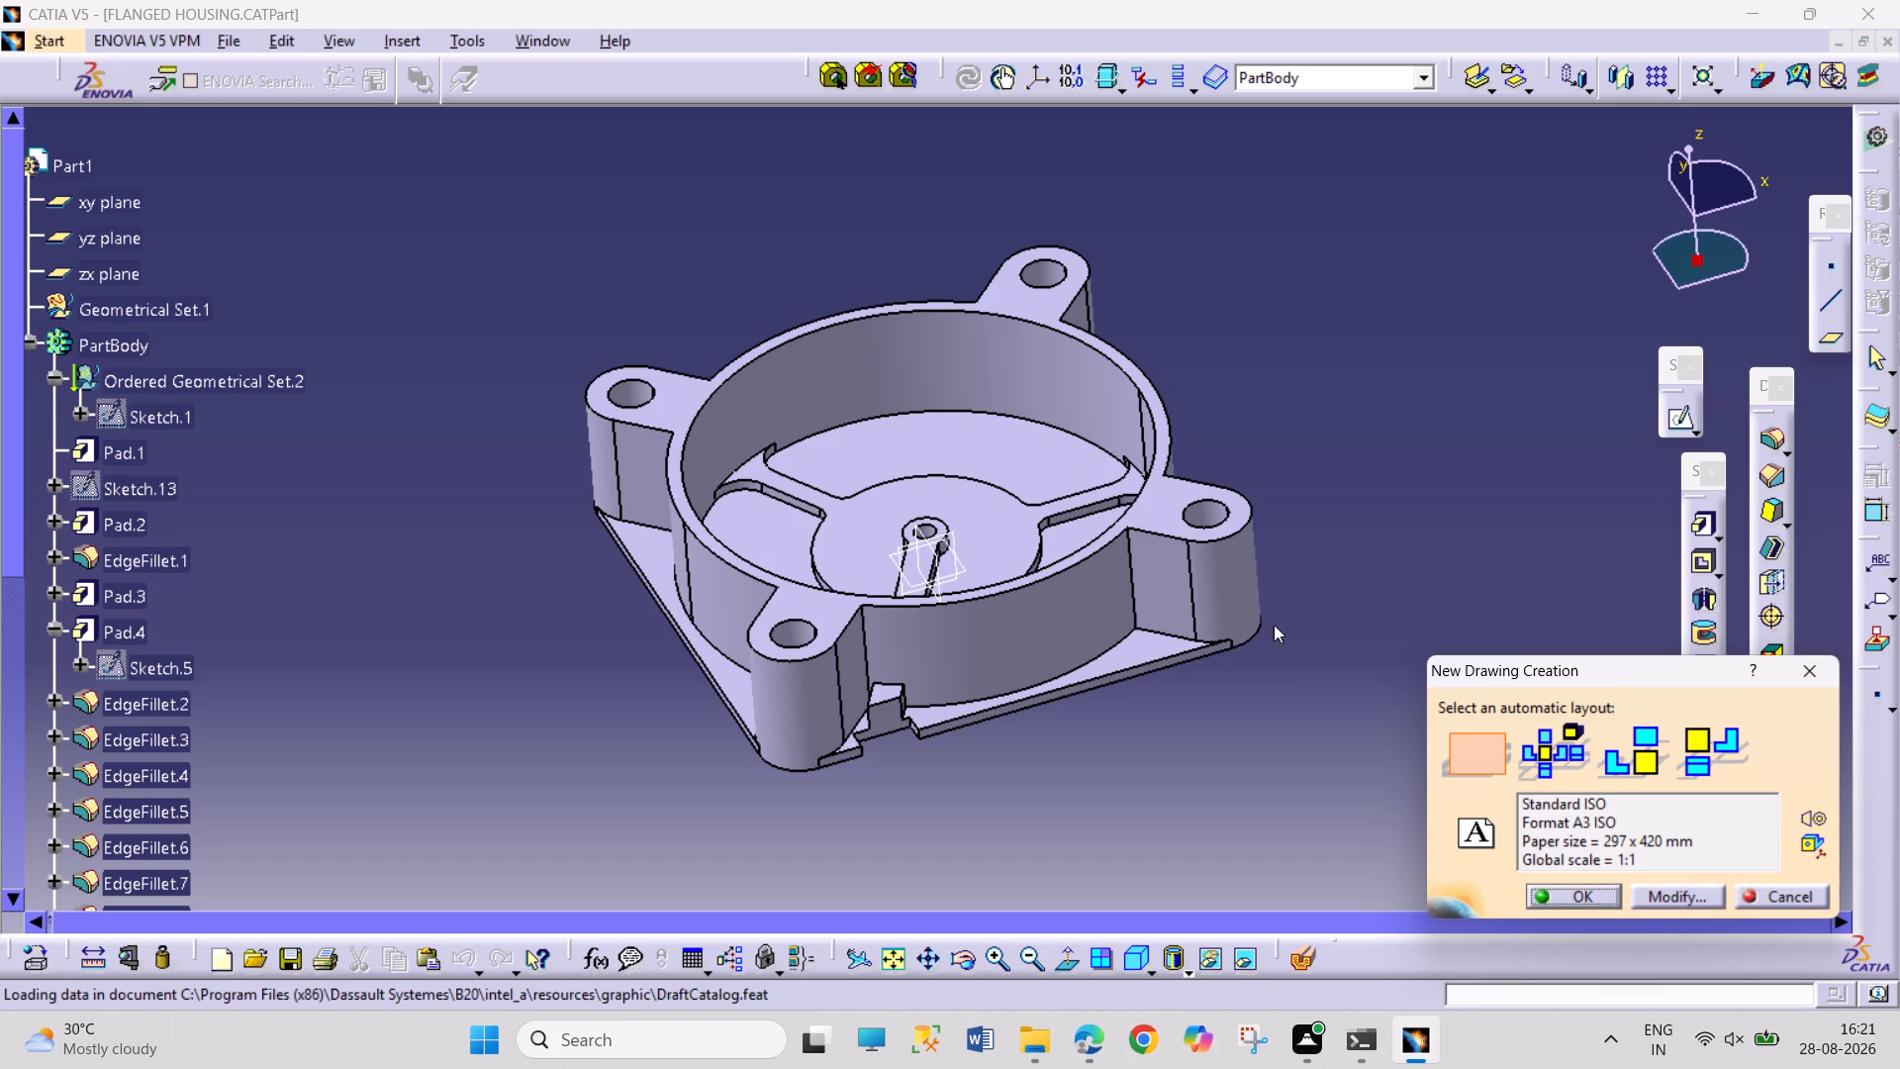
pyautogui.click(1565, 893)
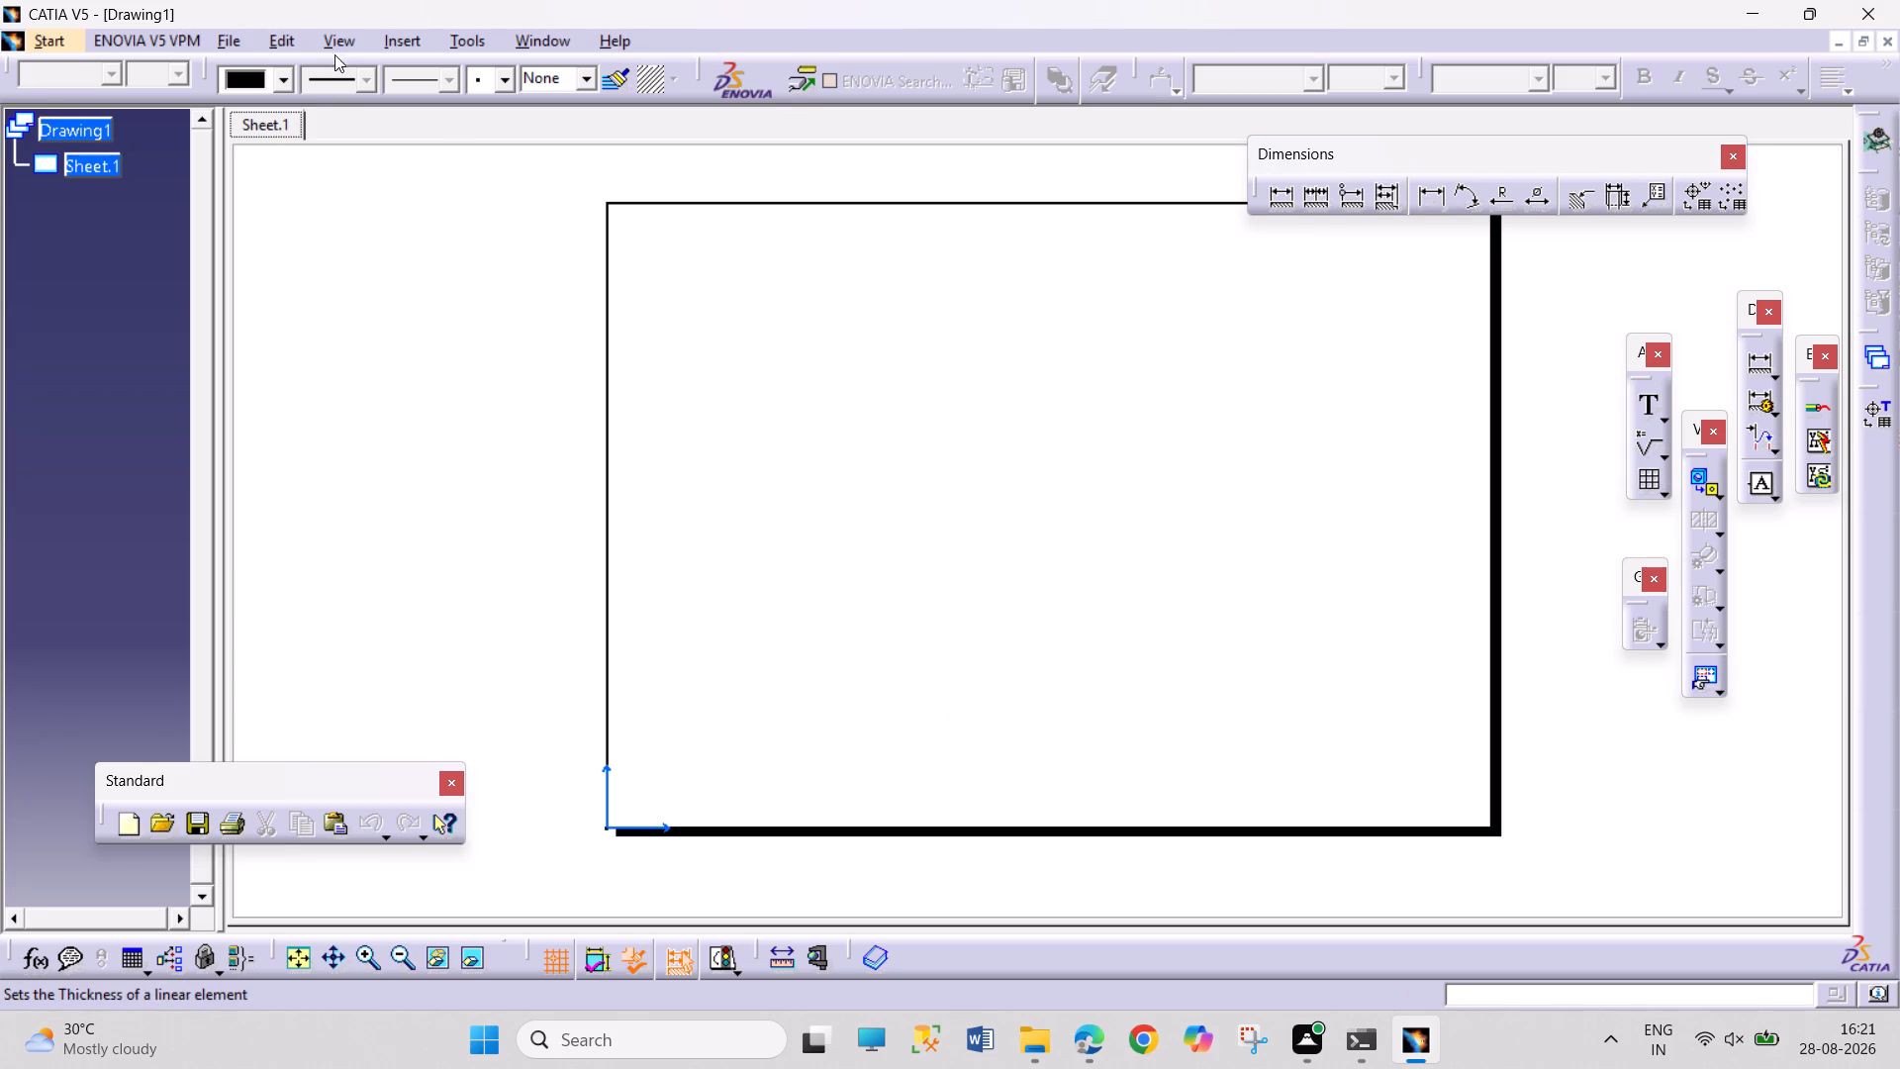
# Switch to the sheet background and insert the standard drawing frame with its title block.
pyautogui.click(271, 53)
pyautogui.click(276, 49)
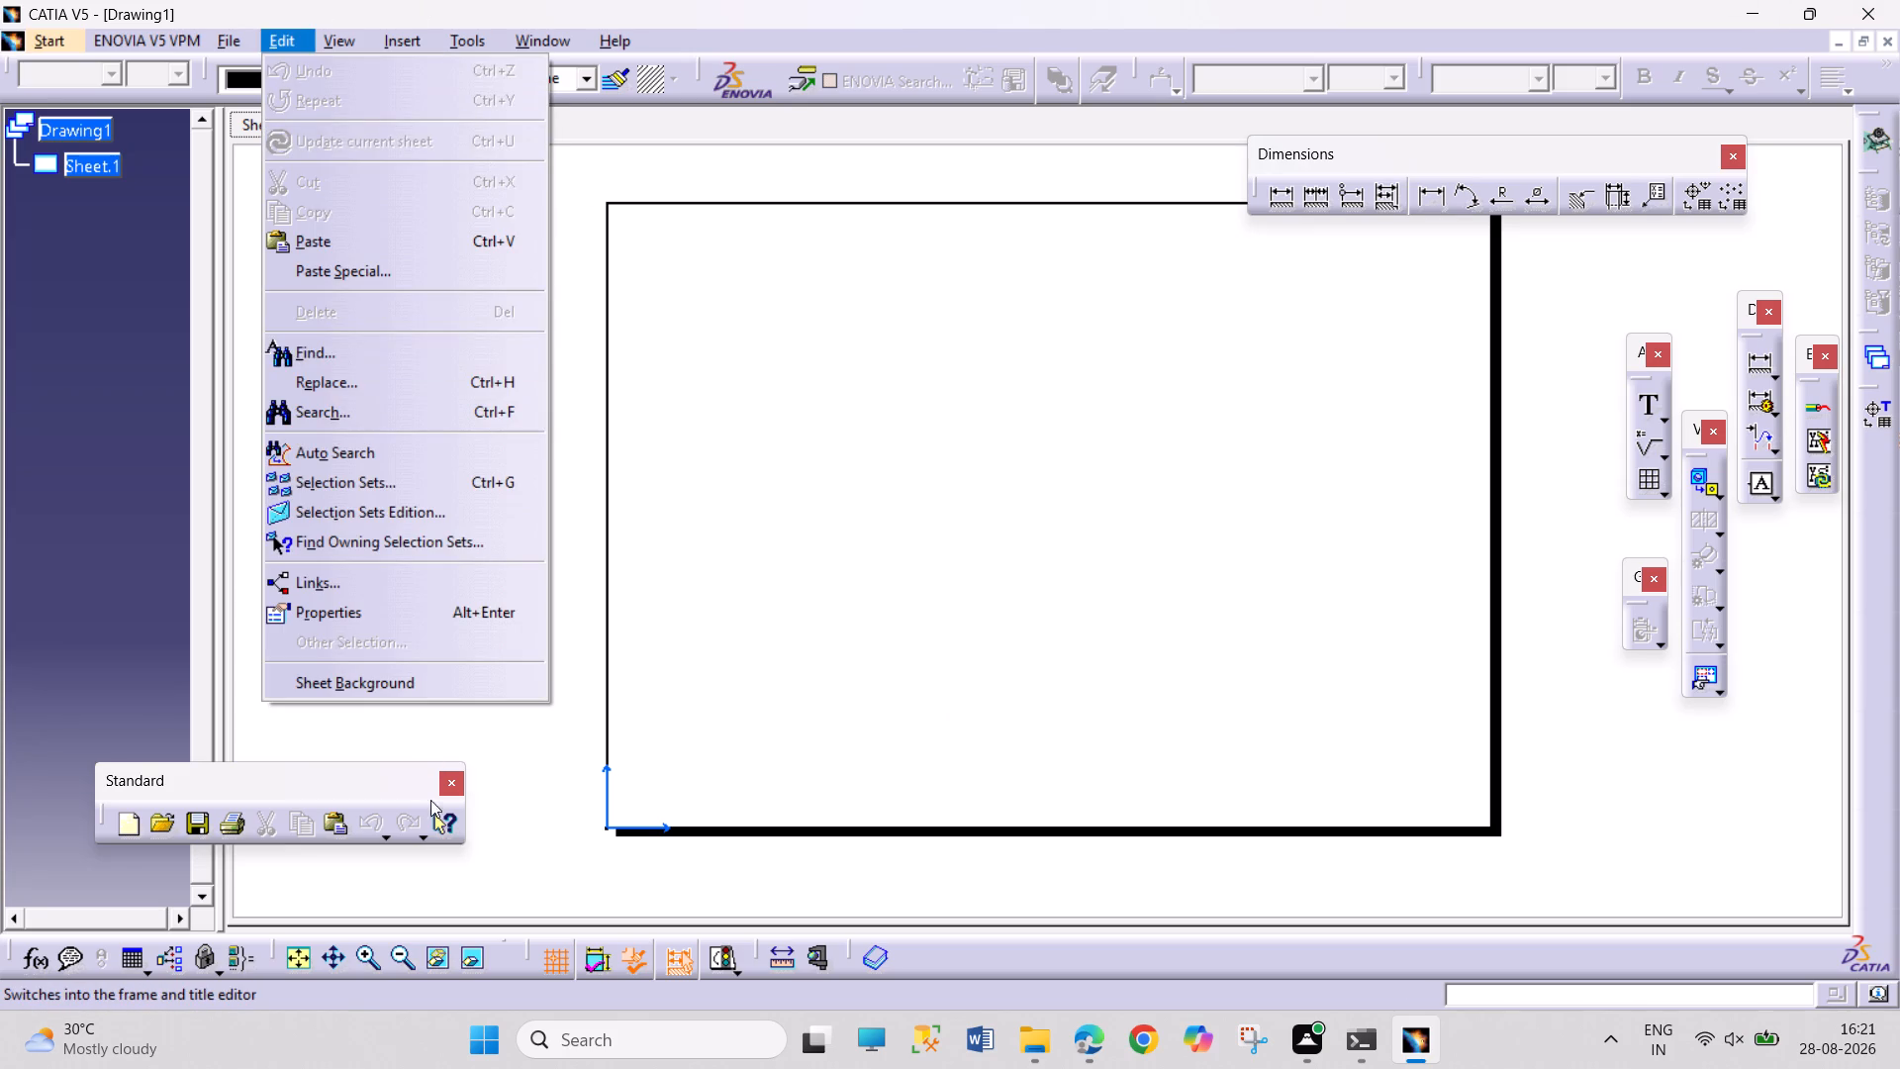
pyautogui.click(474, 678)
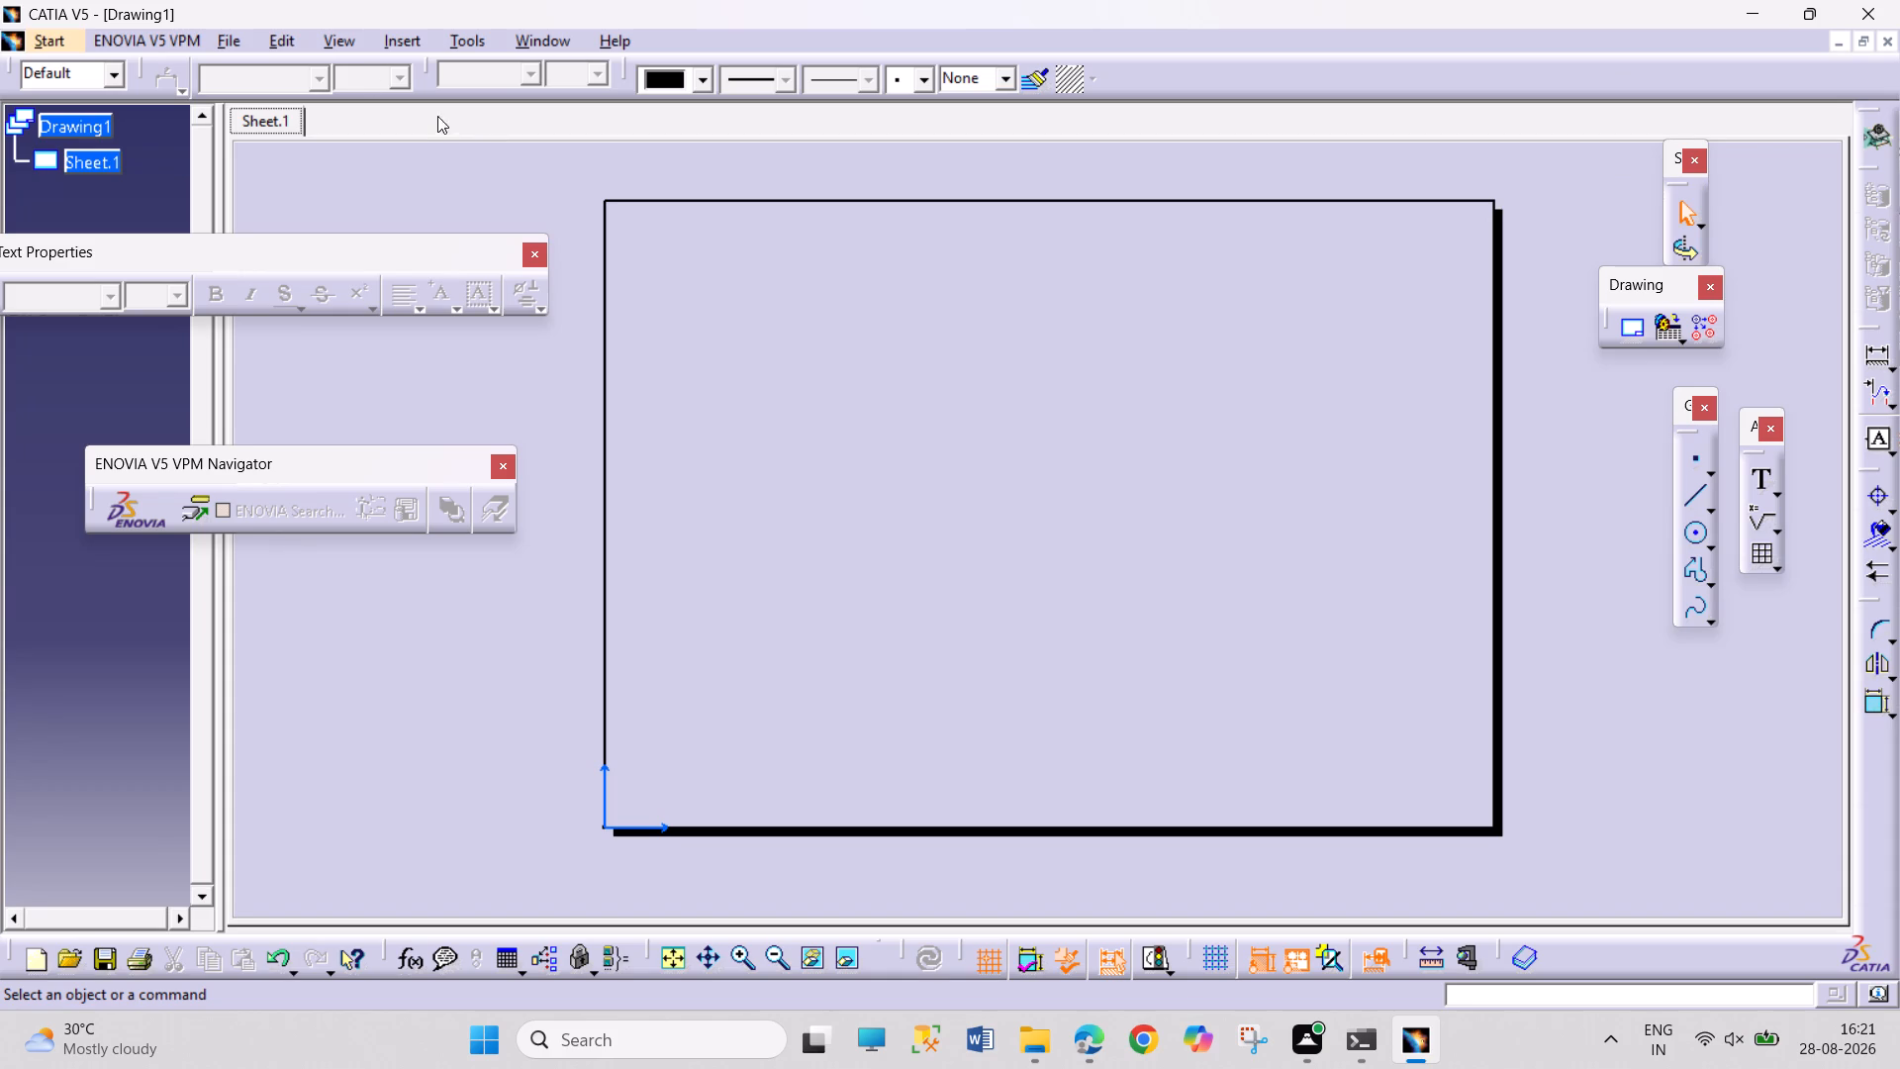
pyautogui.click(289, 49)
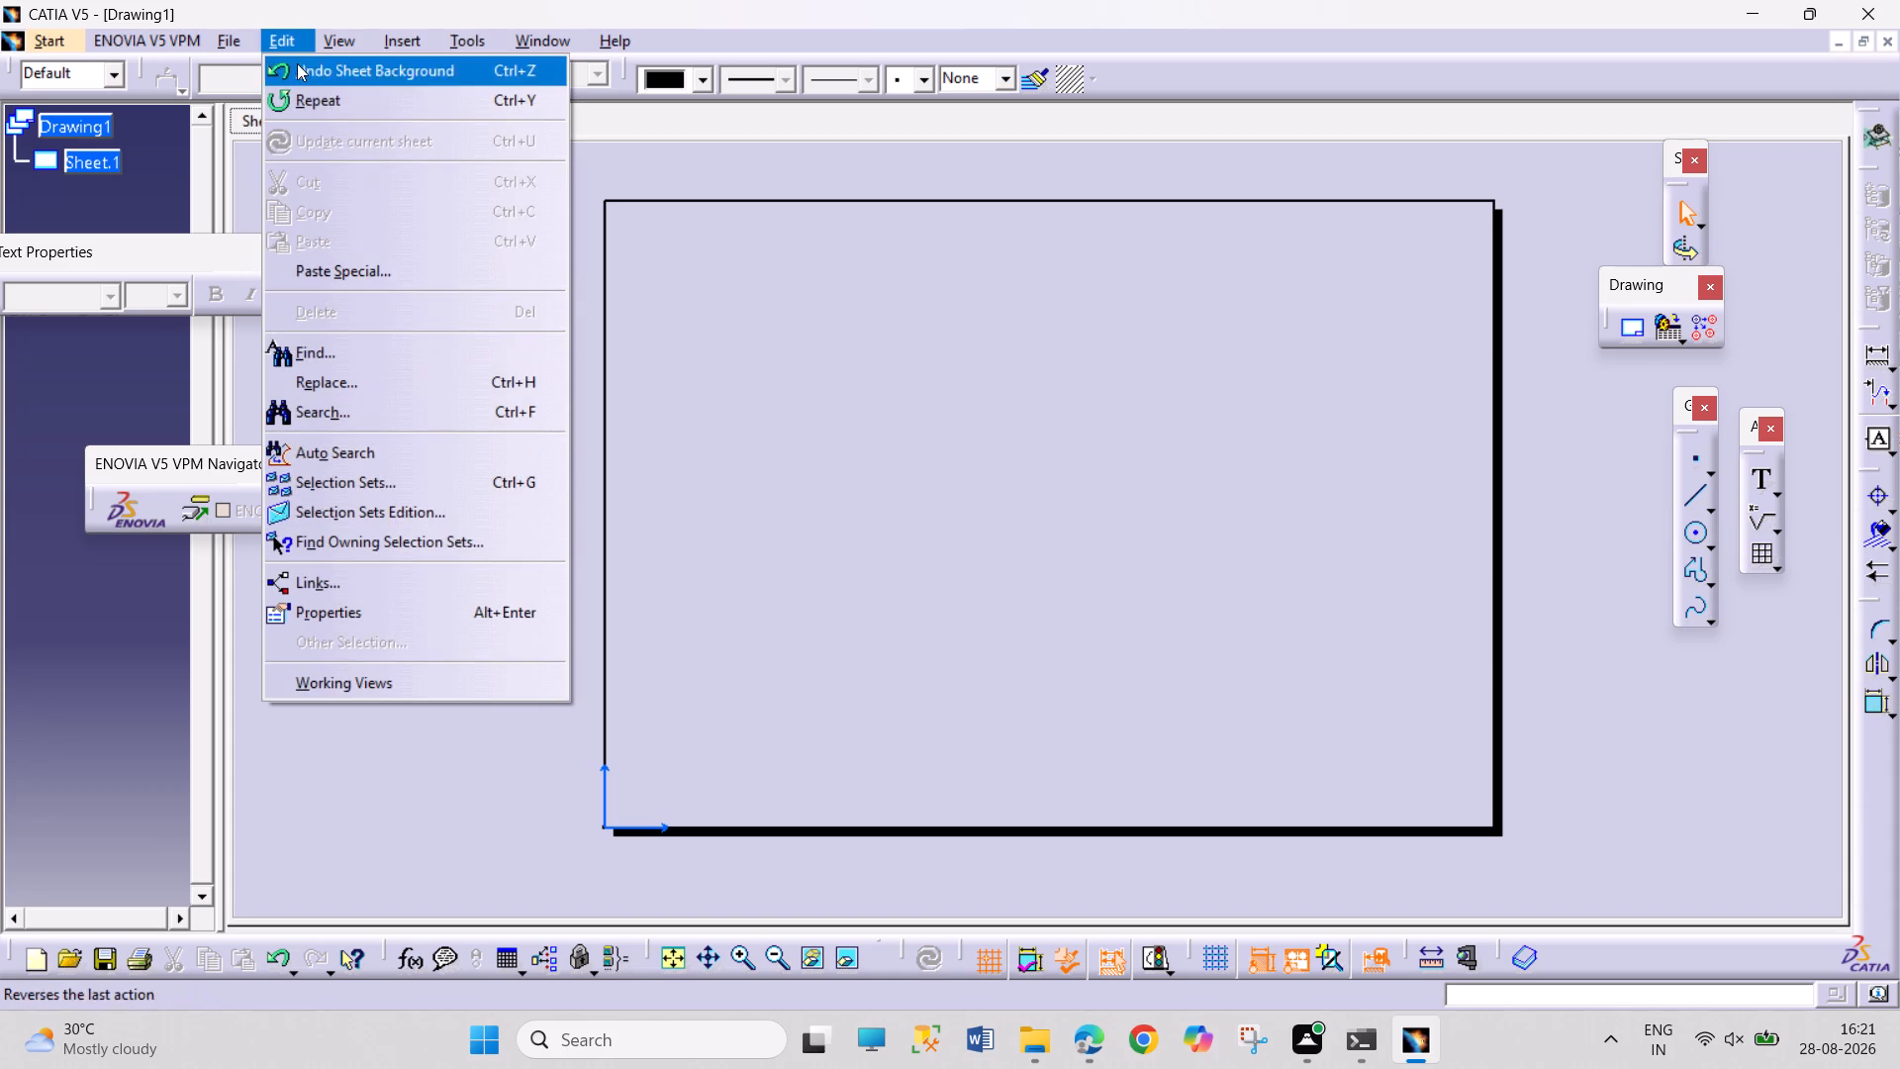
pyautogui.click(886, 393)
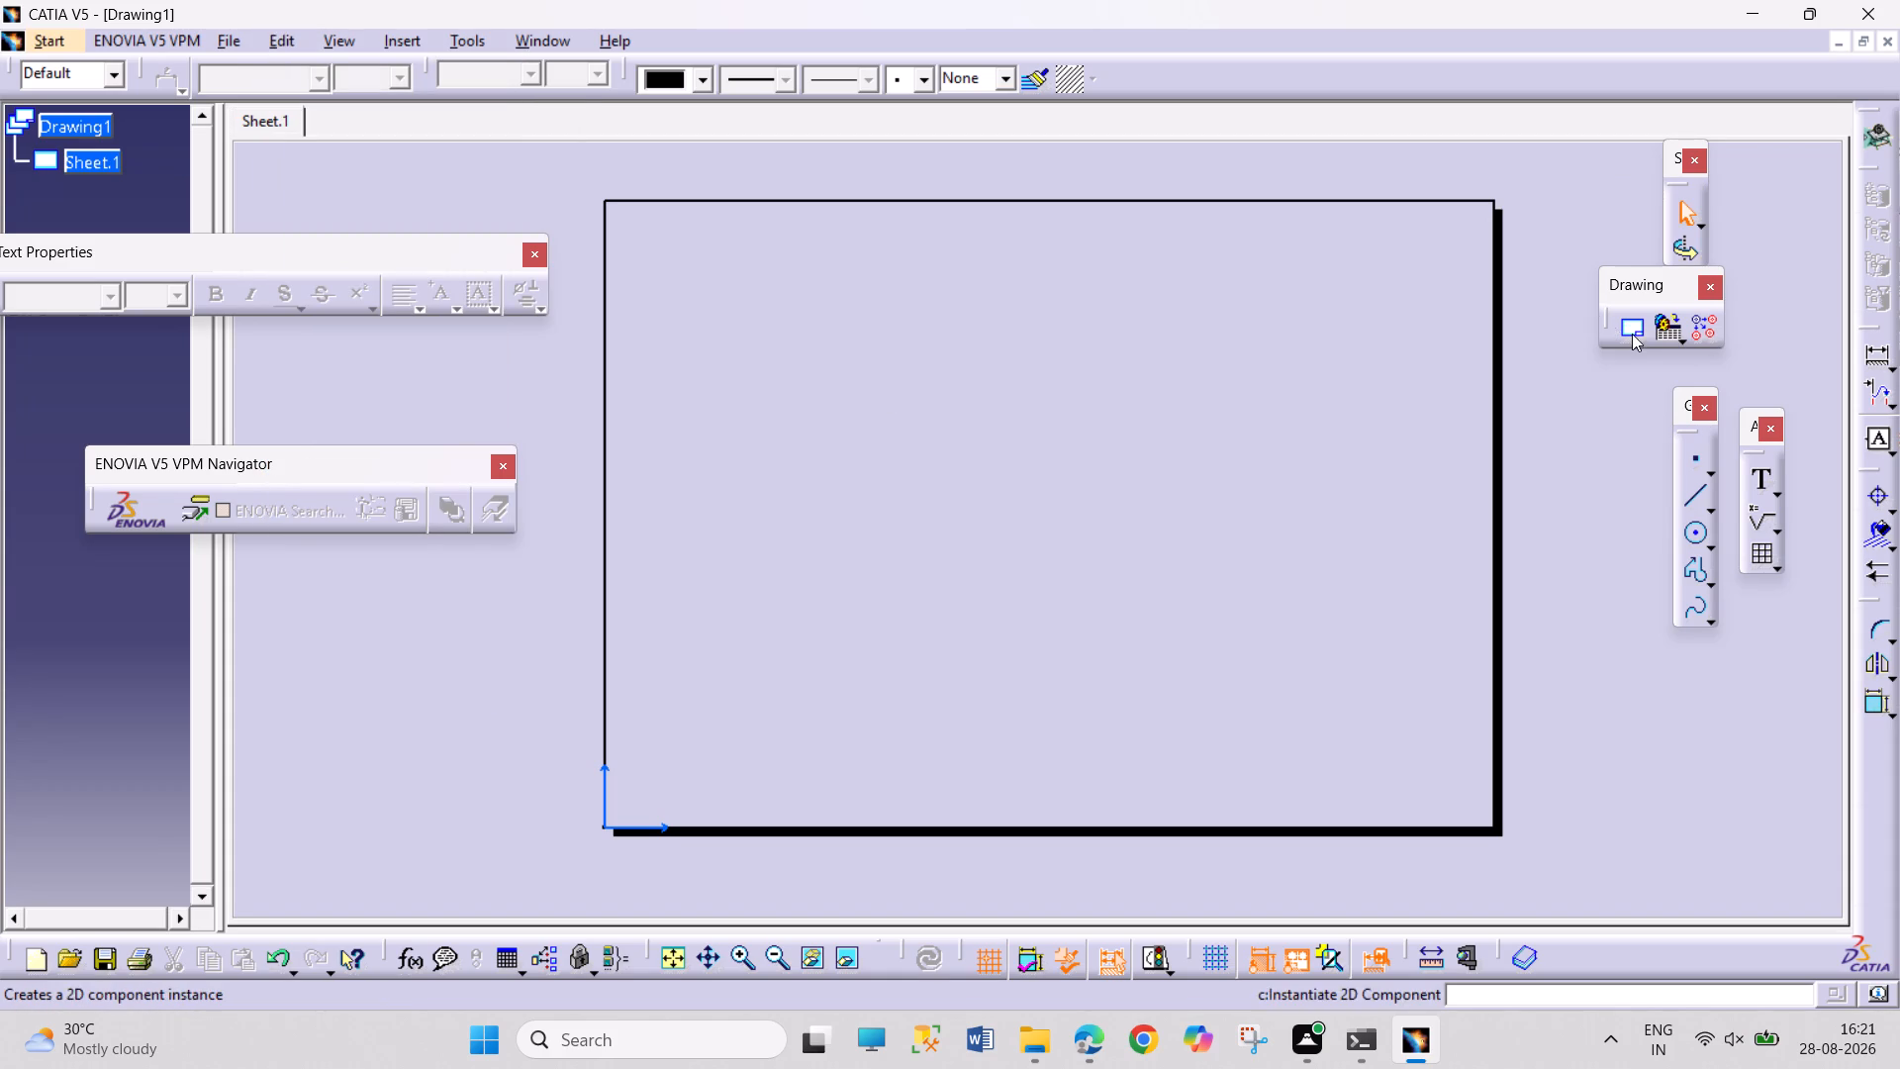
pyautogui.click(1632, 334)
pyautogui.click(1619, 888)
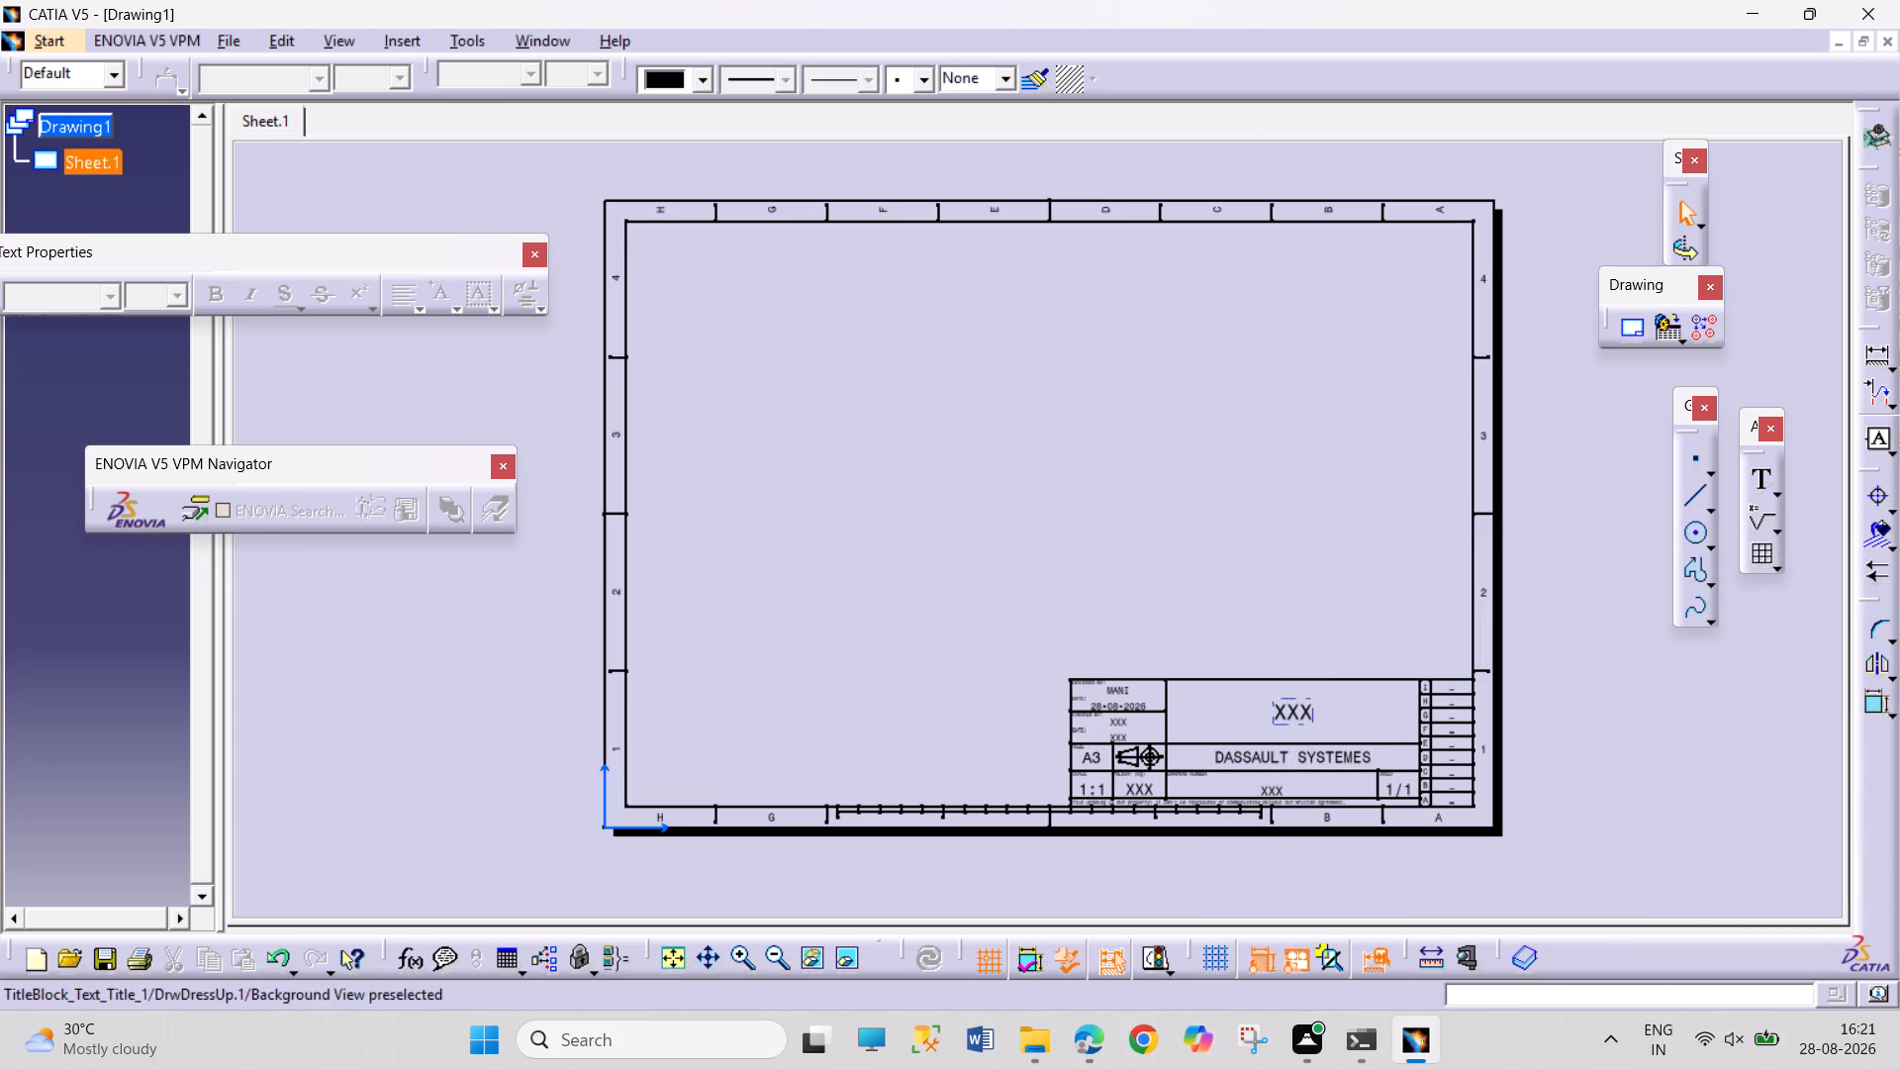
# Set the drawing title in the title block to FLANGED HOUSING.
pyautogui.doubleClick(1290, 707)
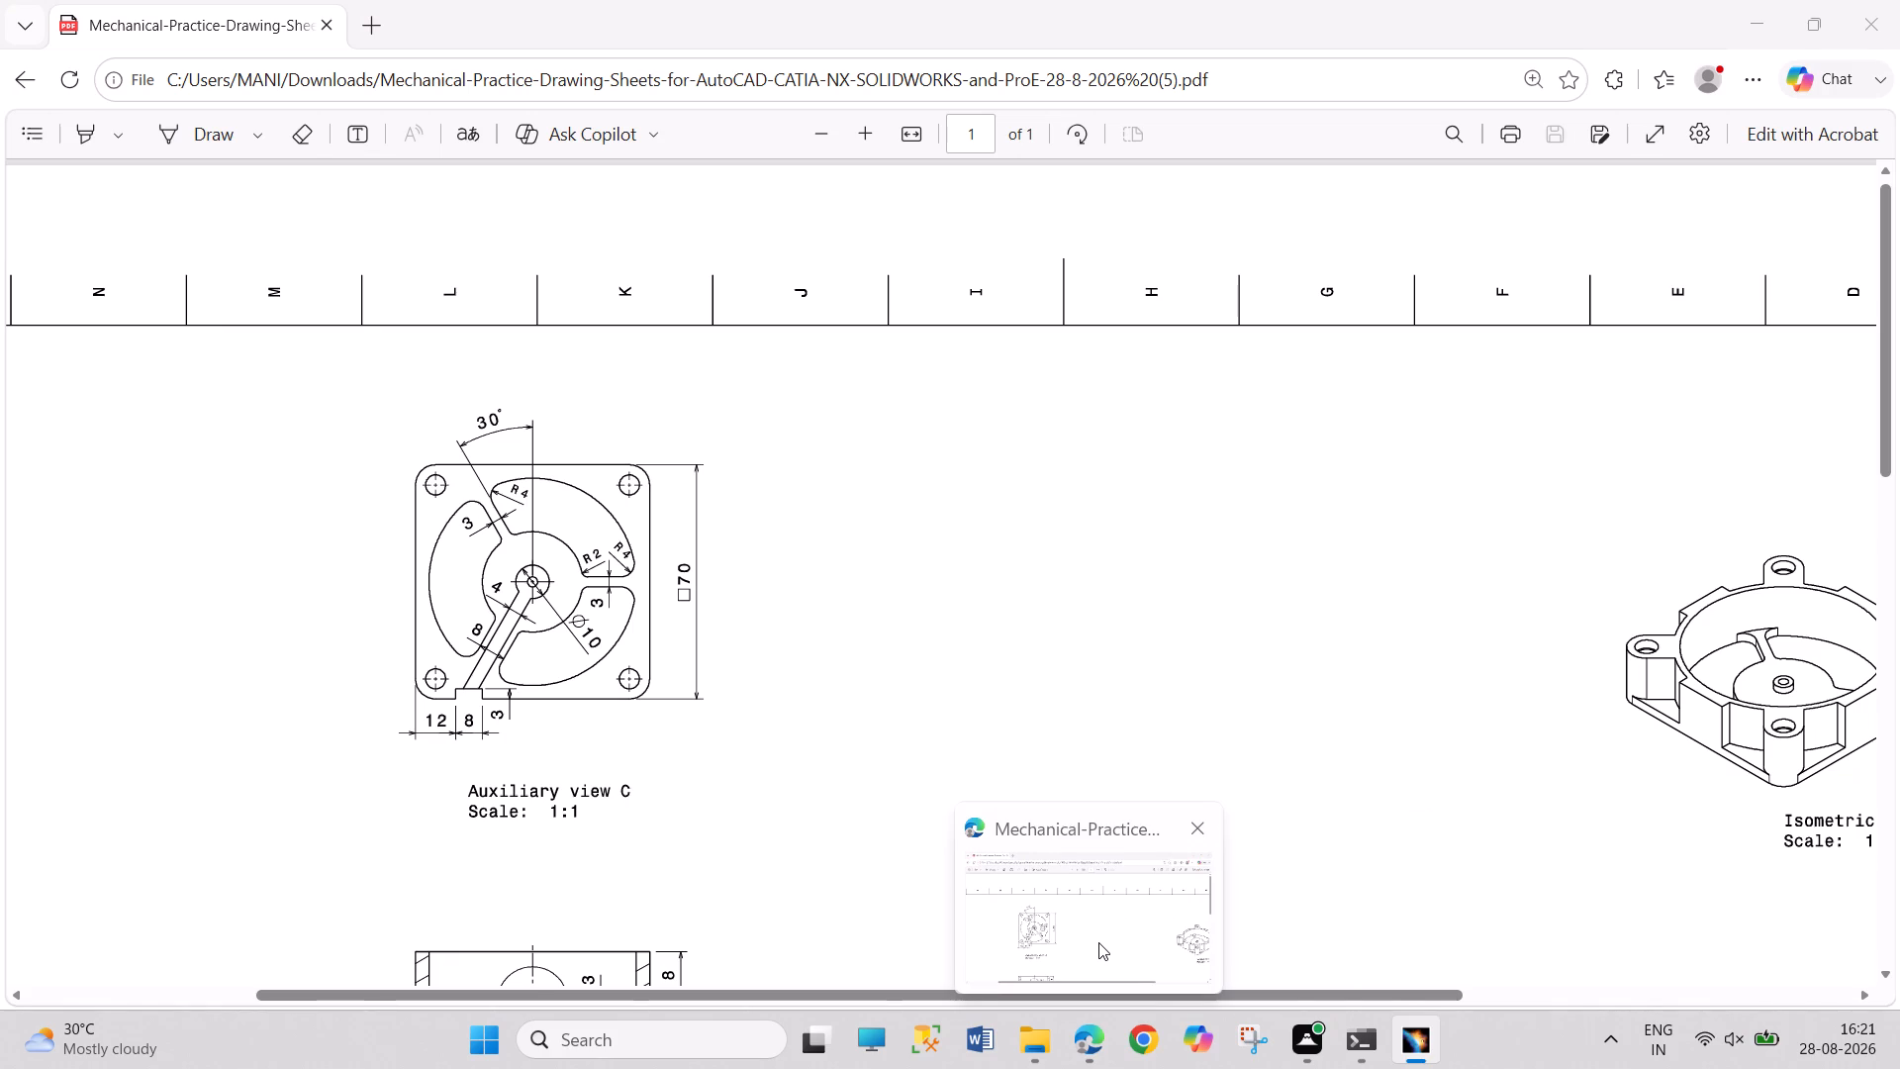
pyautogui.write('FLANGED HOUSING')
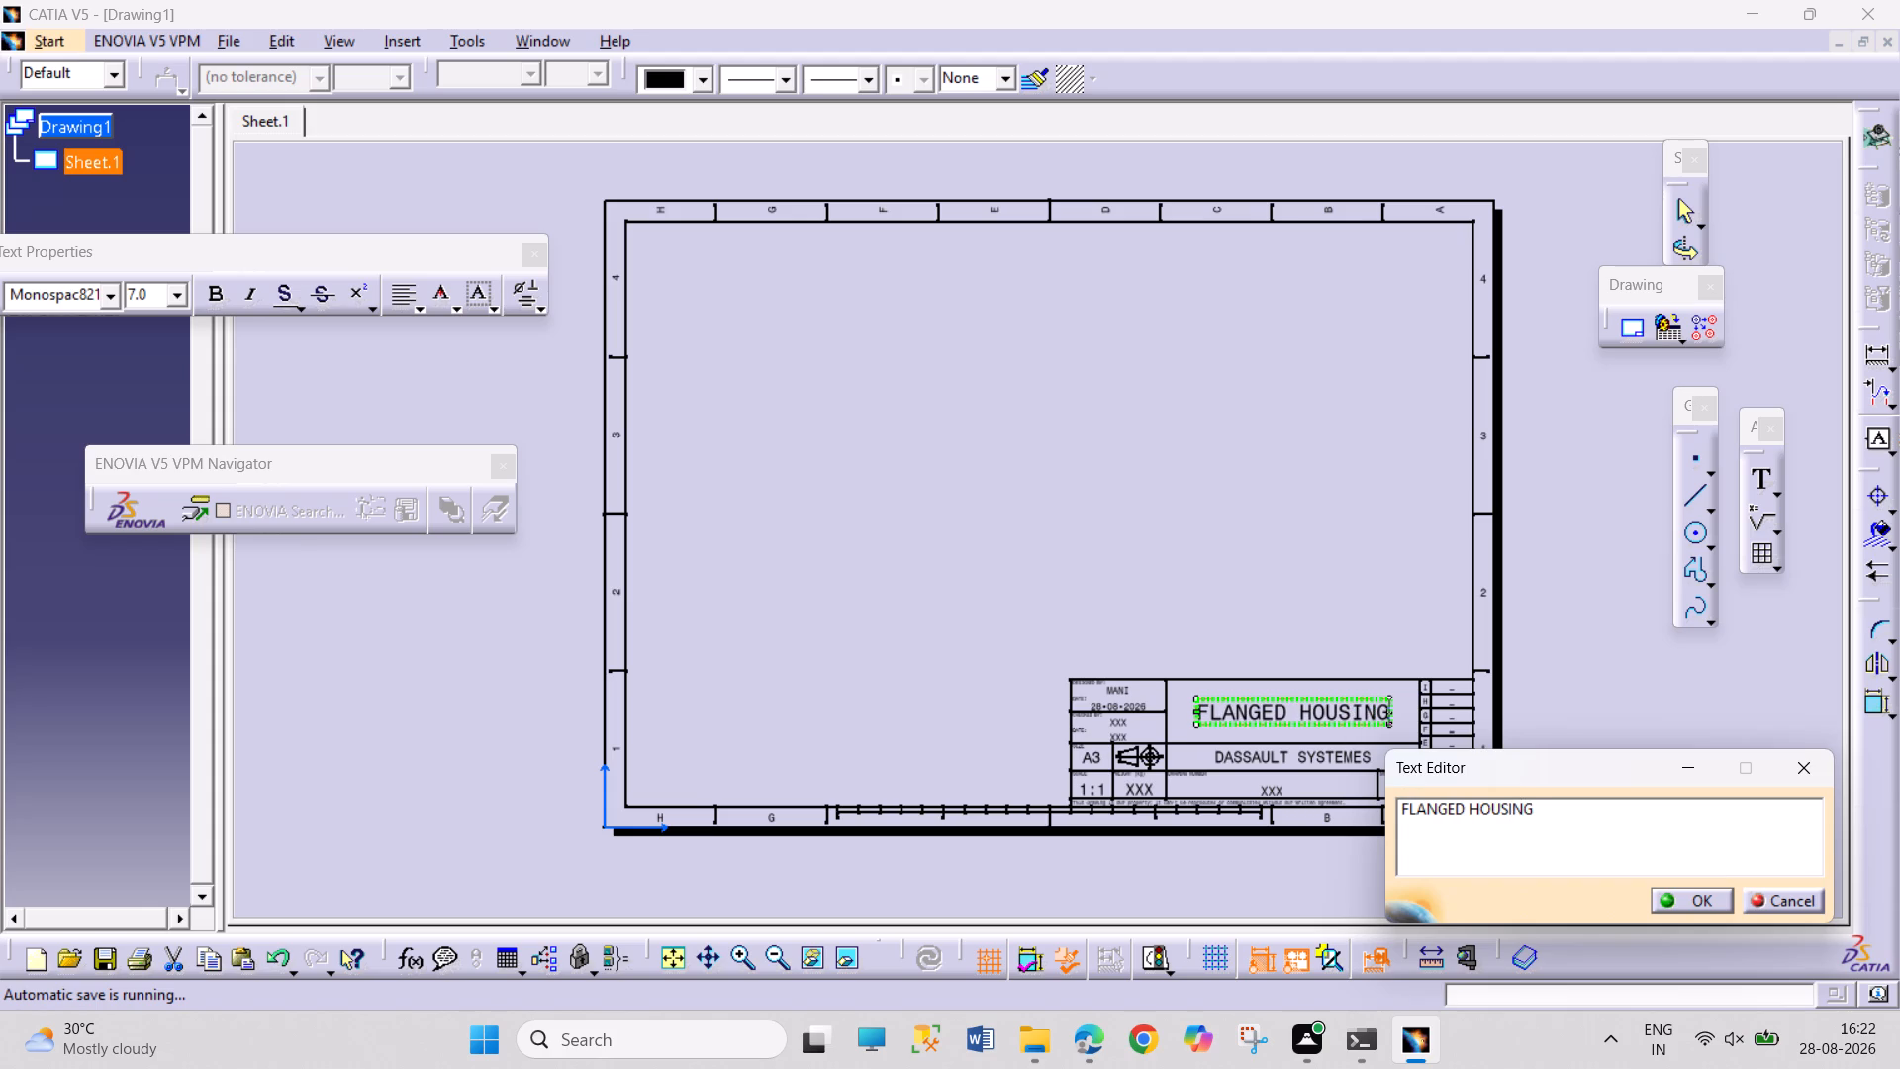
# Replace the name in the title block's DESIGNED BY field with the designer's full name.
pyautogui.doubleClick(1101, 684)
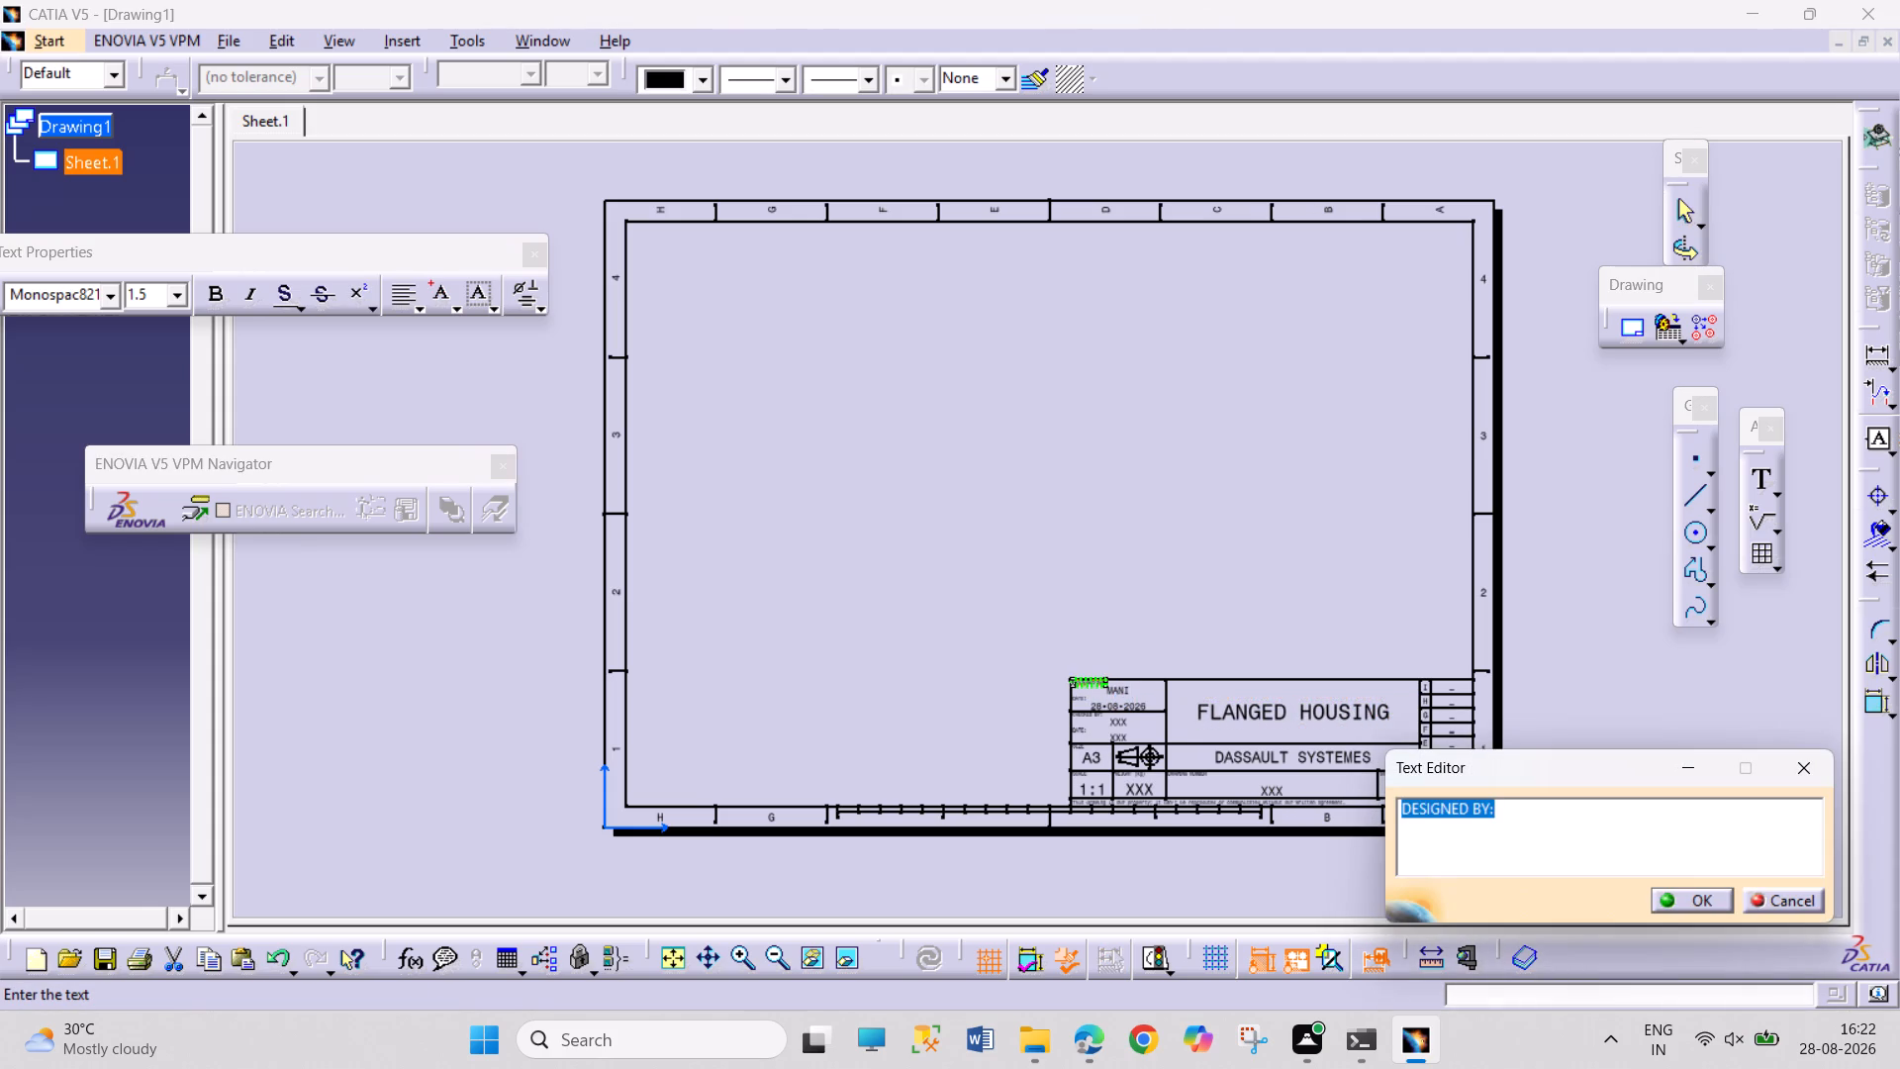
pyautogui.doubleClick(1123, 686)
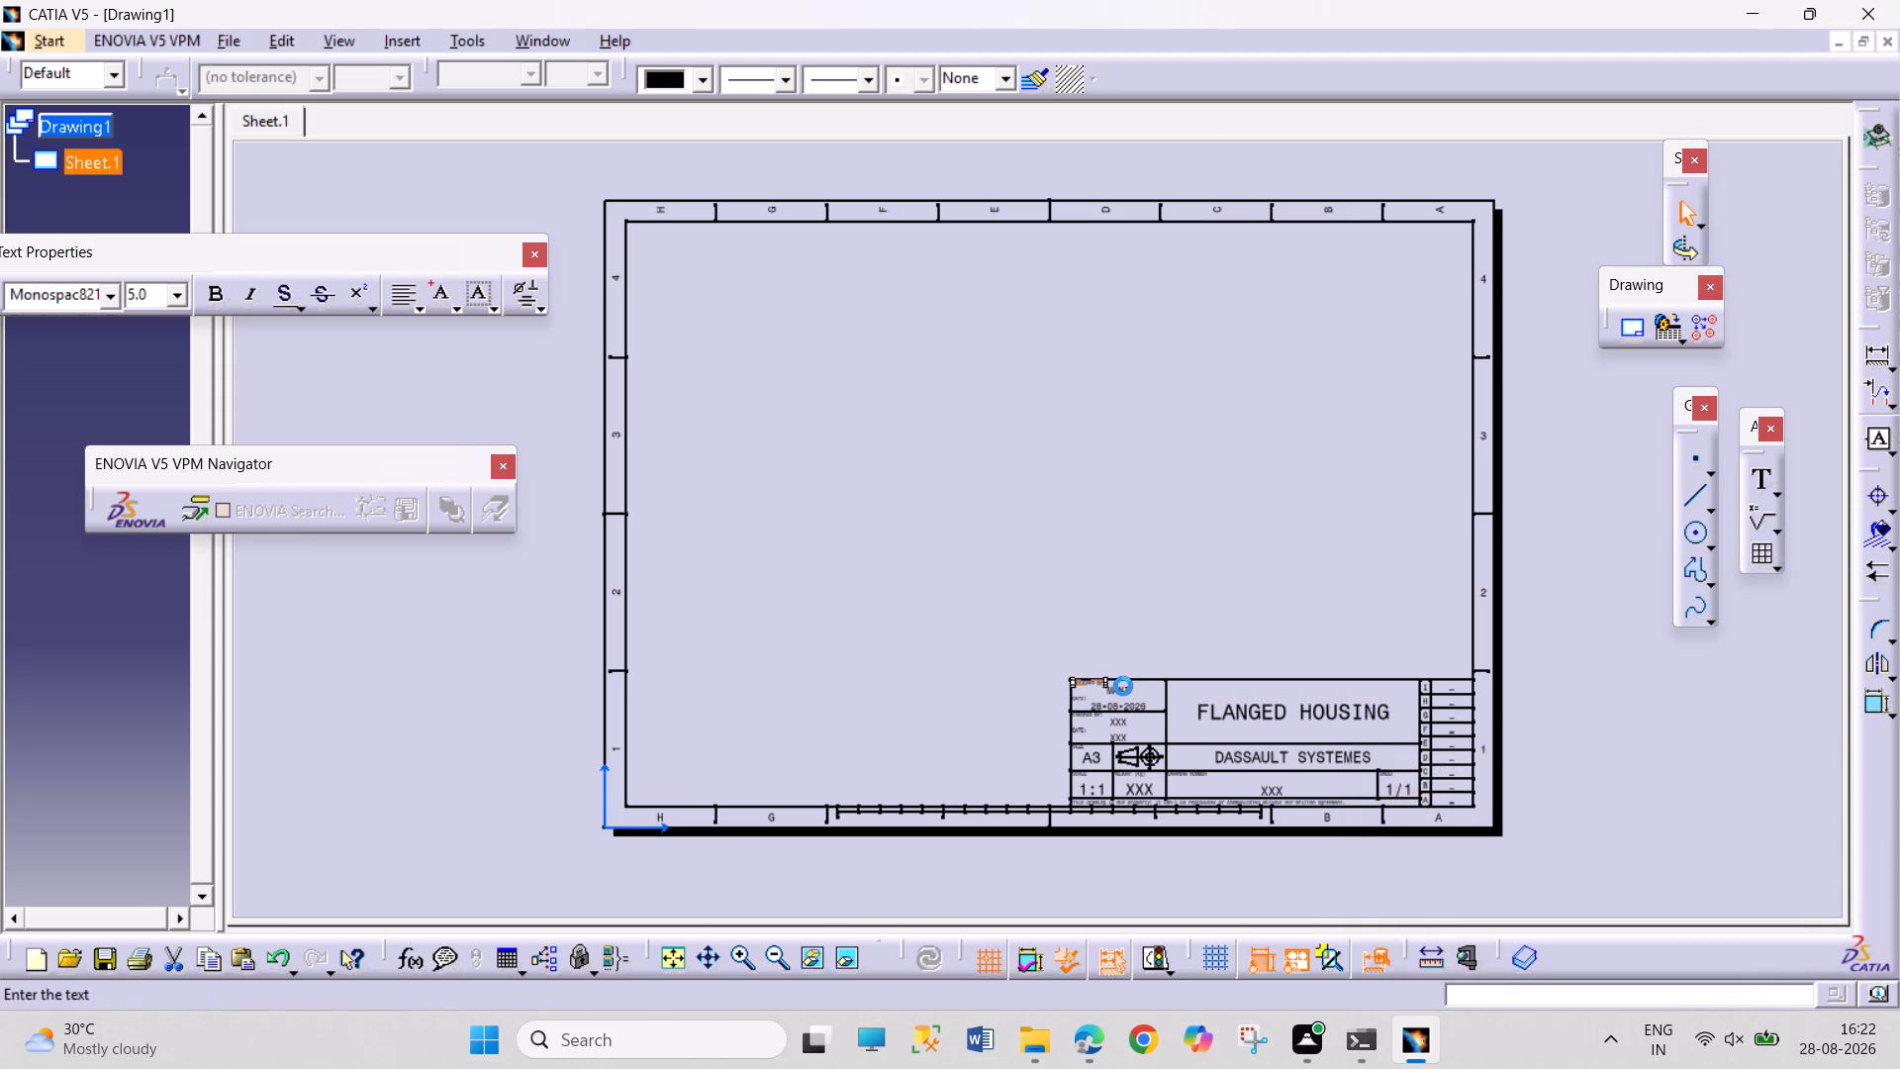
pyautogui.press('t')
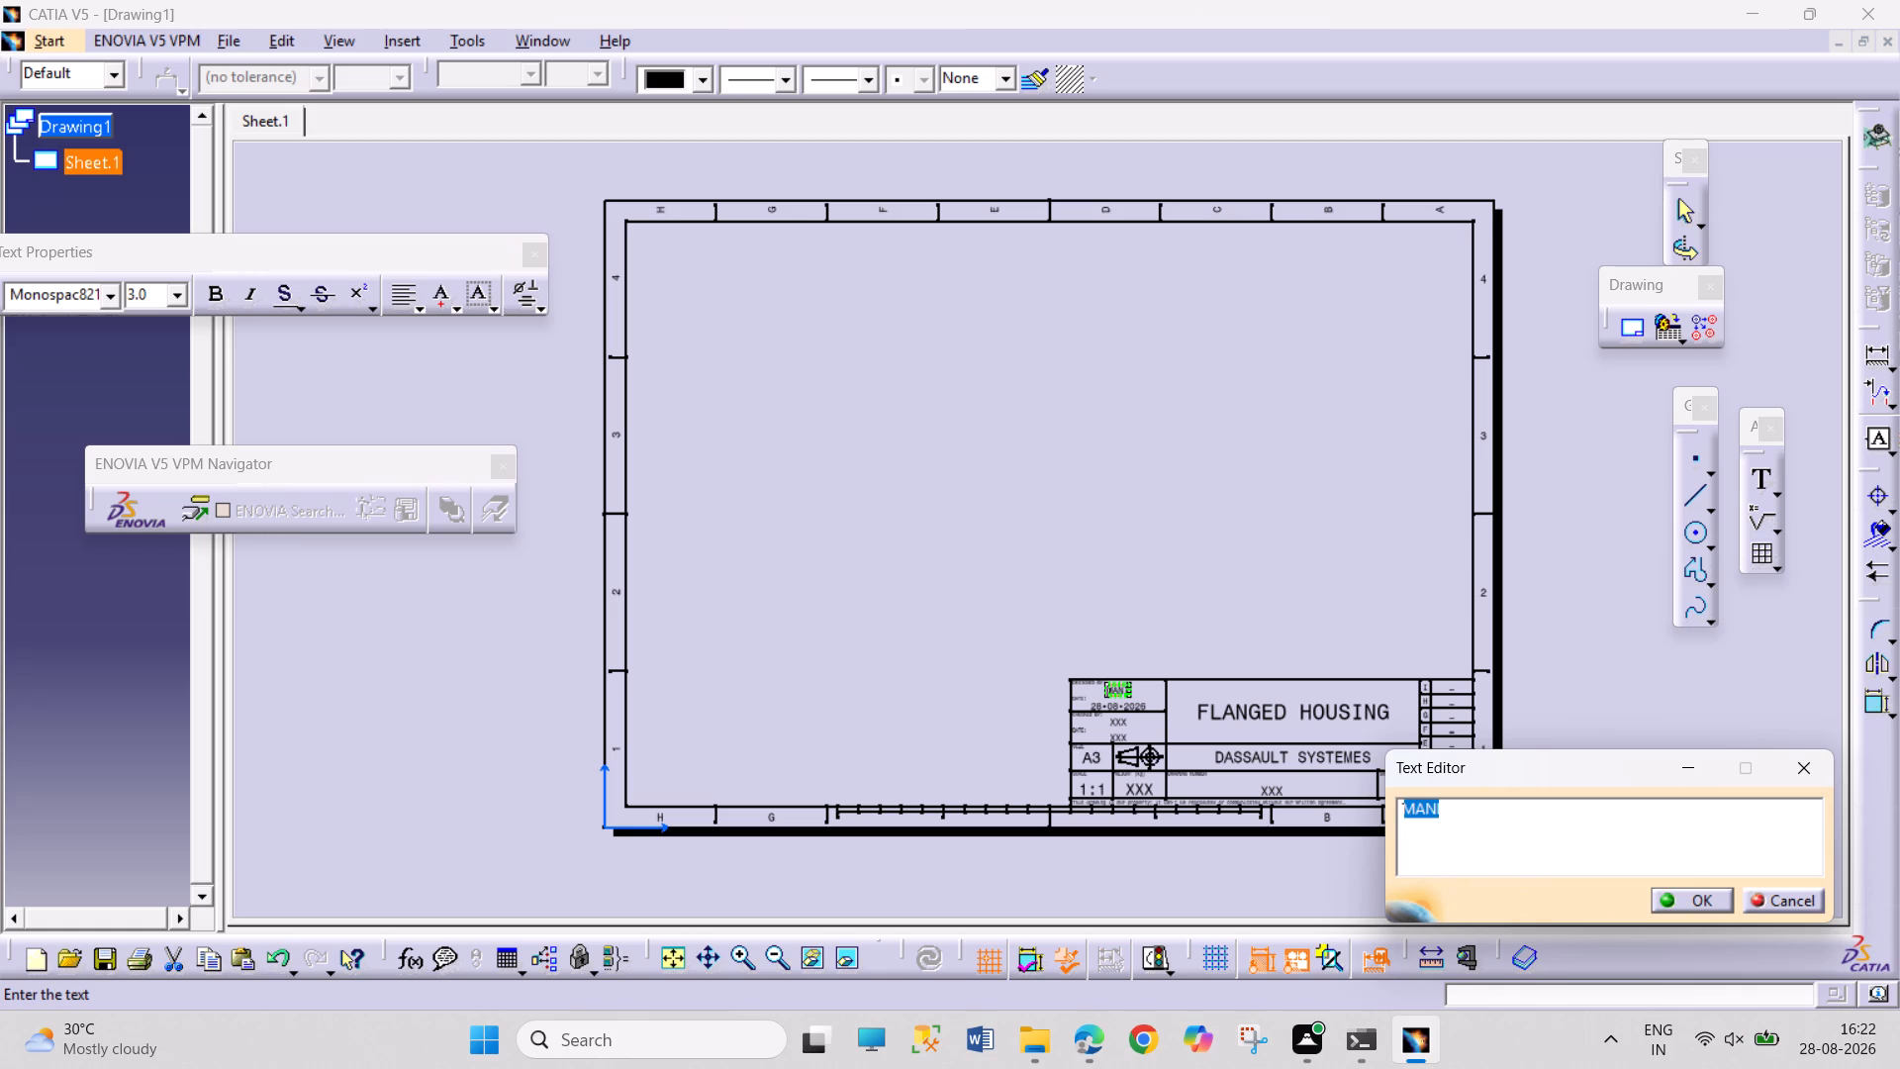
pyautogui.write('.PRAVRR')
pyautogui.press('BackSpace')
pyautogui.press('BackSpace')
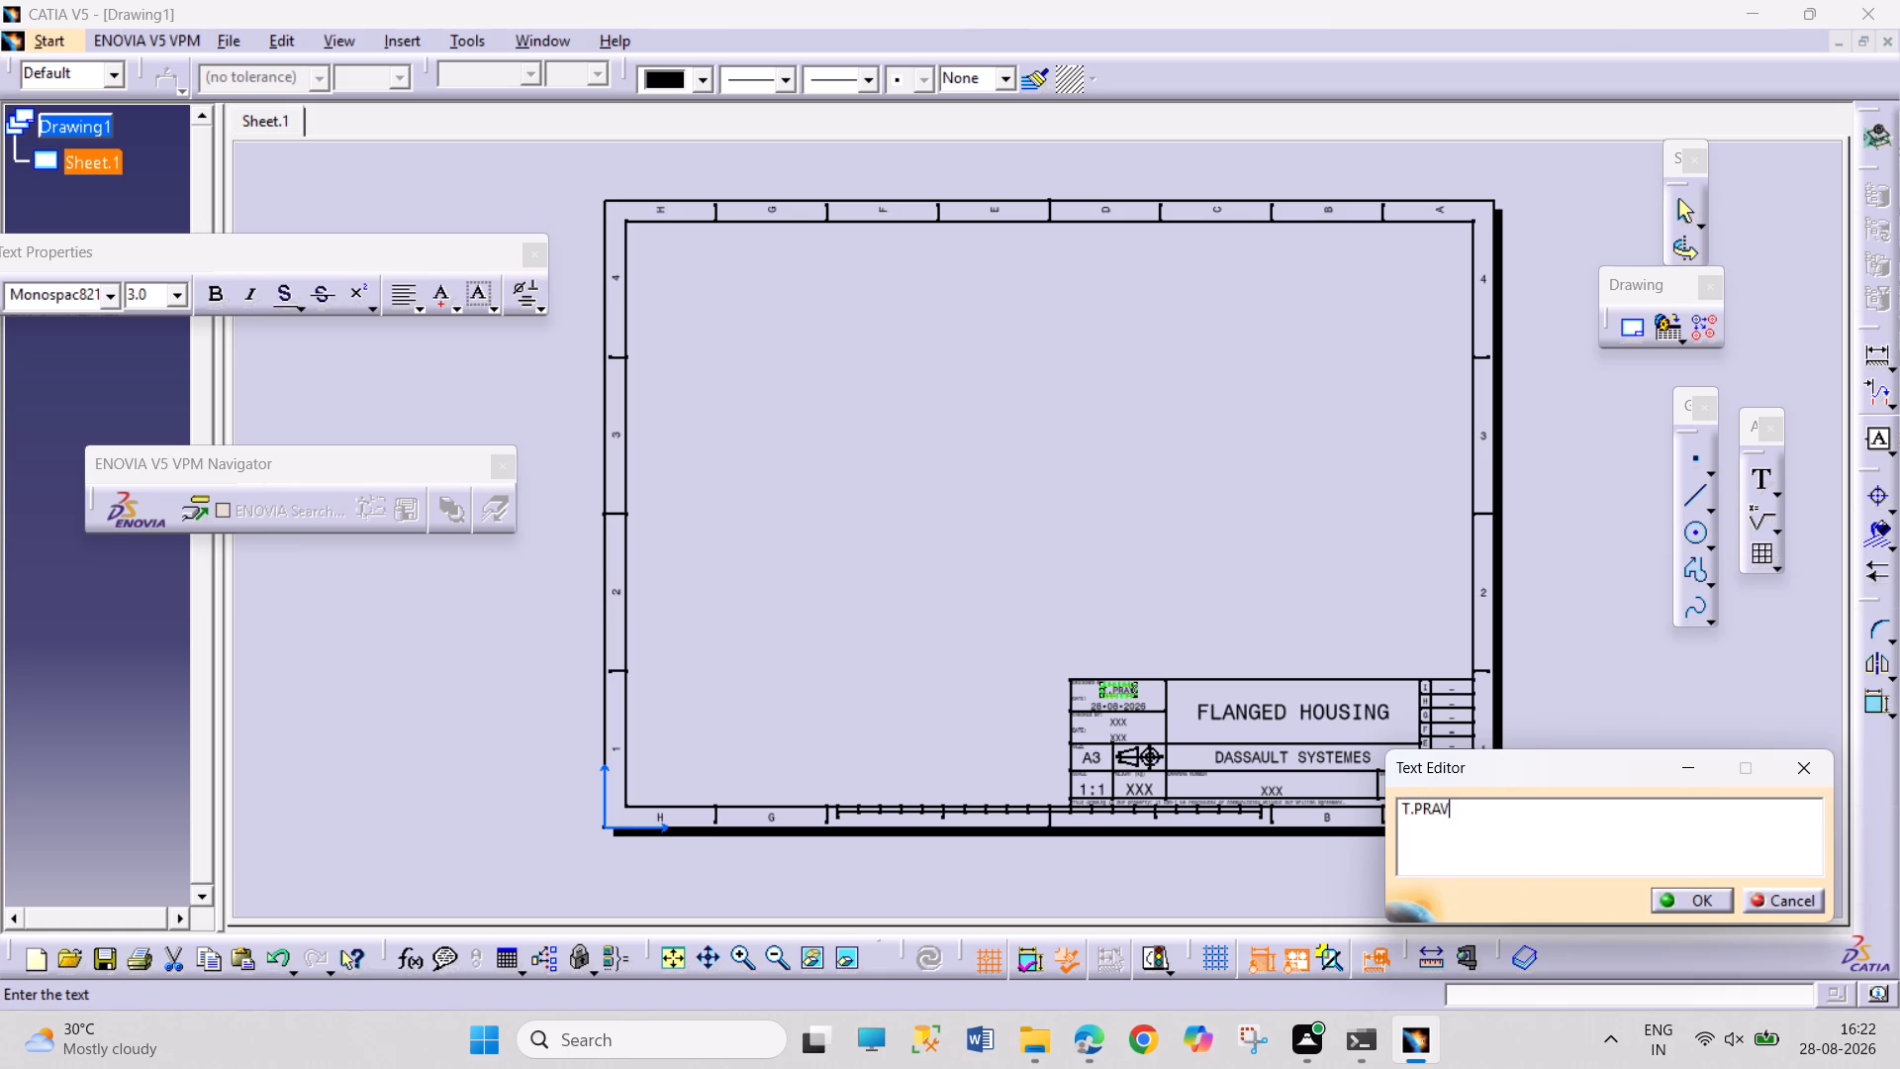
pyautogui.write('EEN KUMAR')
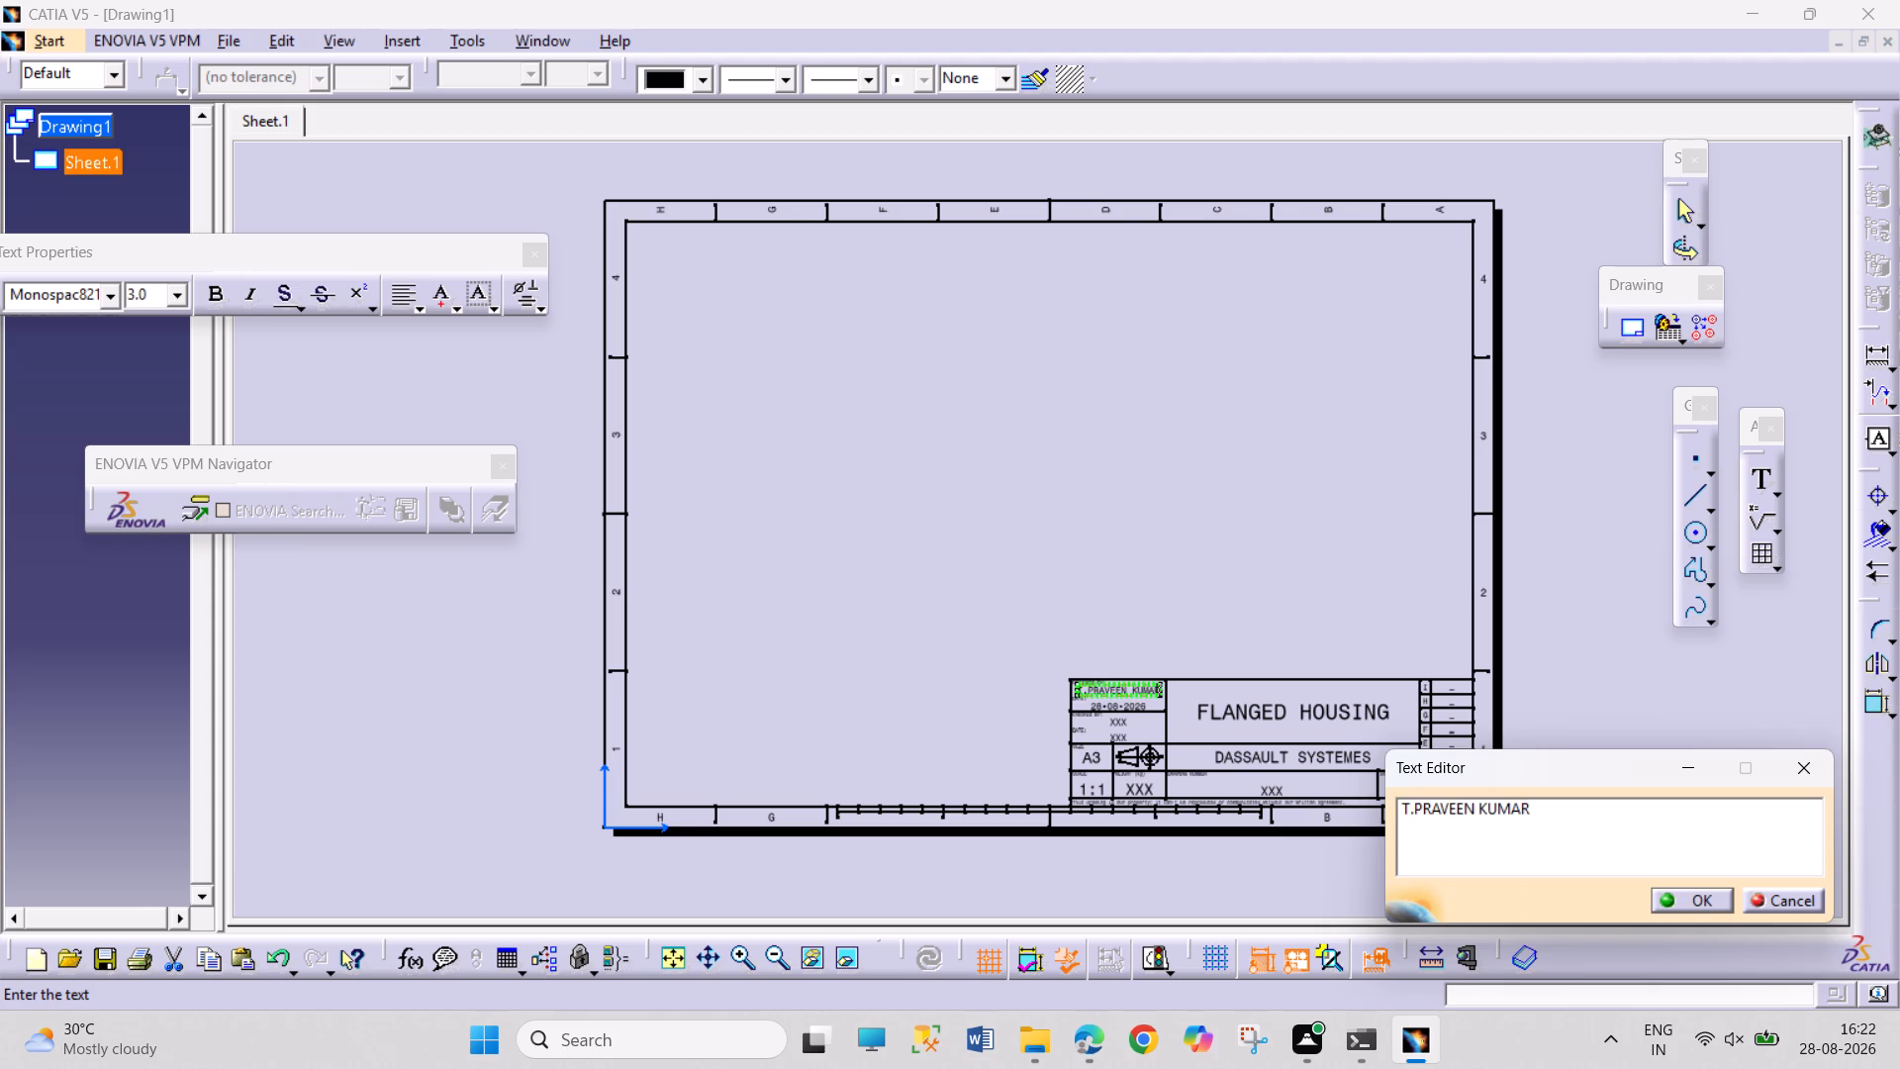
pyautogui.click(1677, 890)
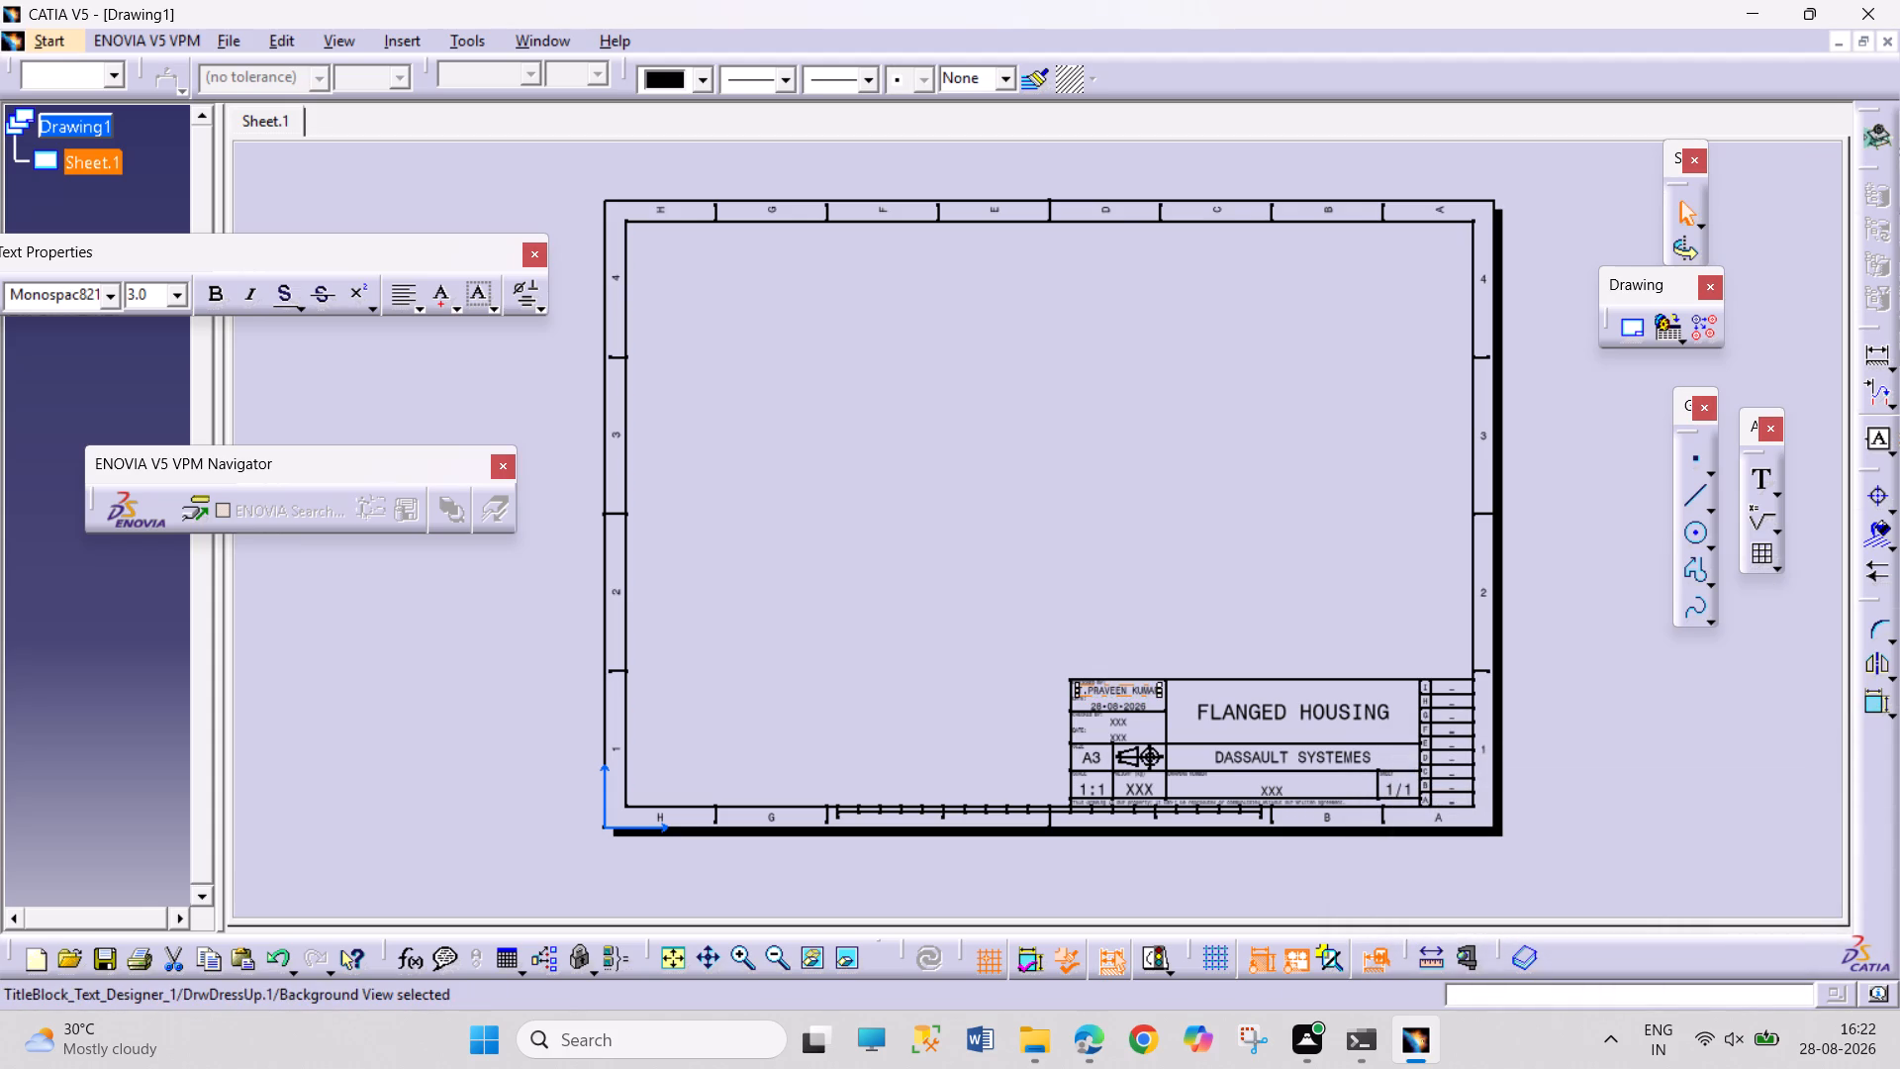
# Leave the sheet background and return to the working views.
pyautogui.click(300, 47)
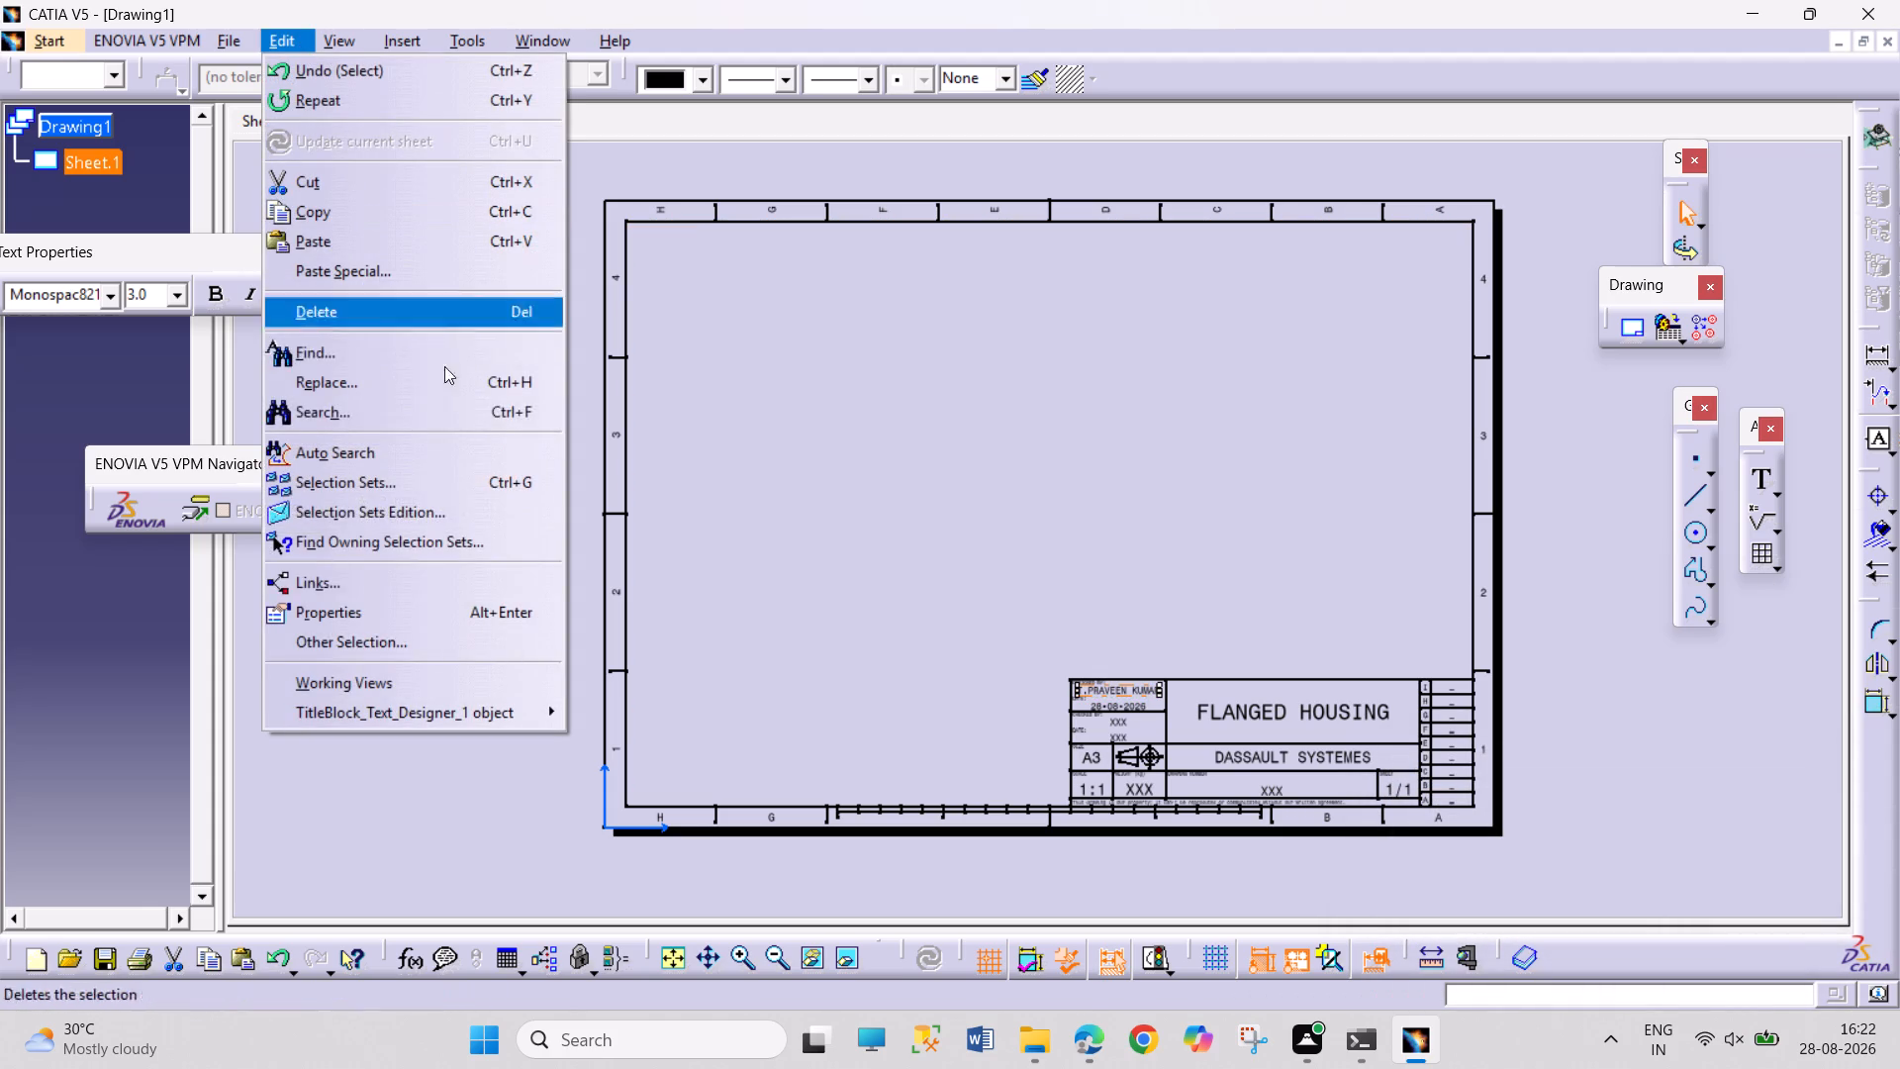
pyautogui.click(539, 670)
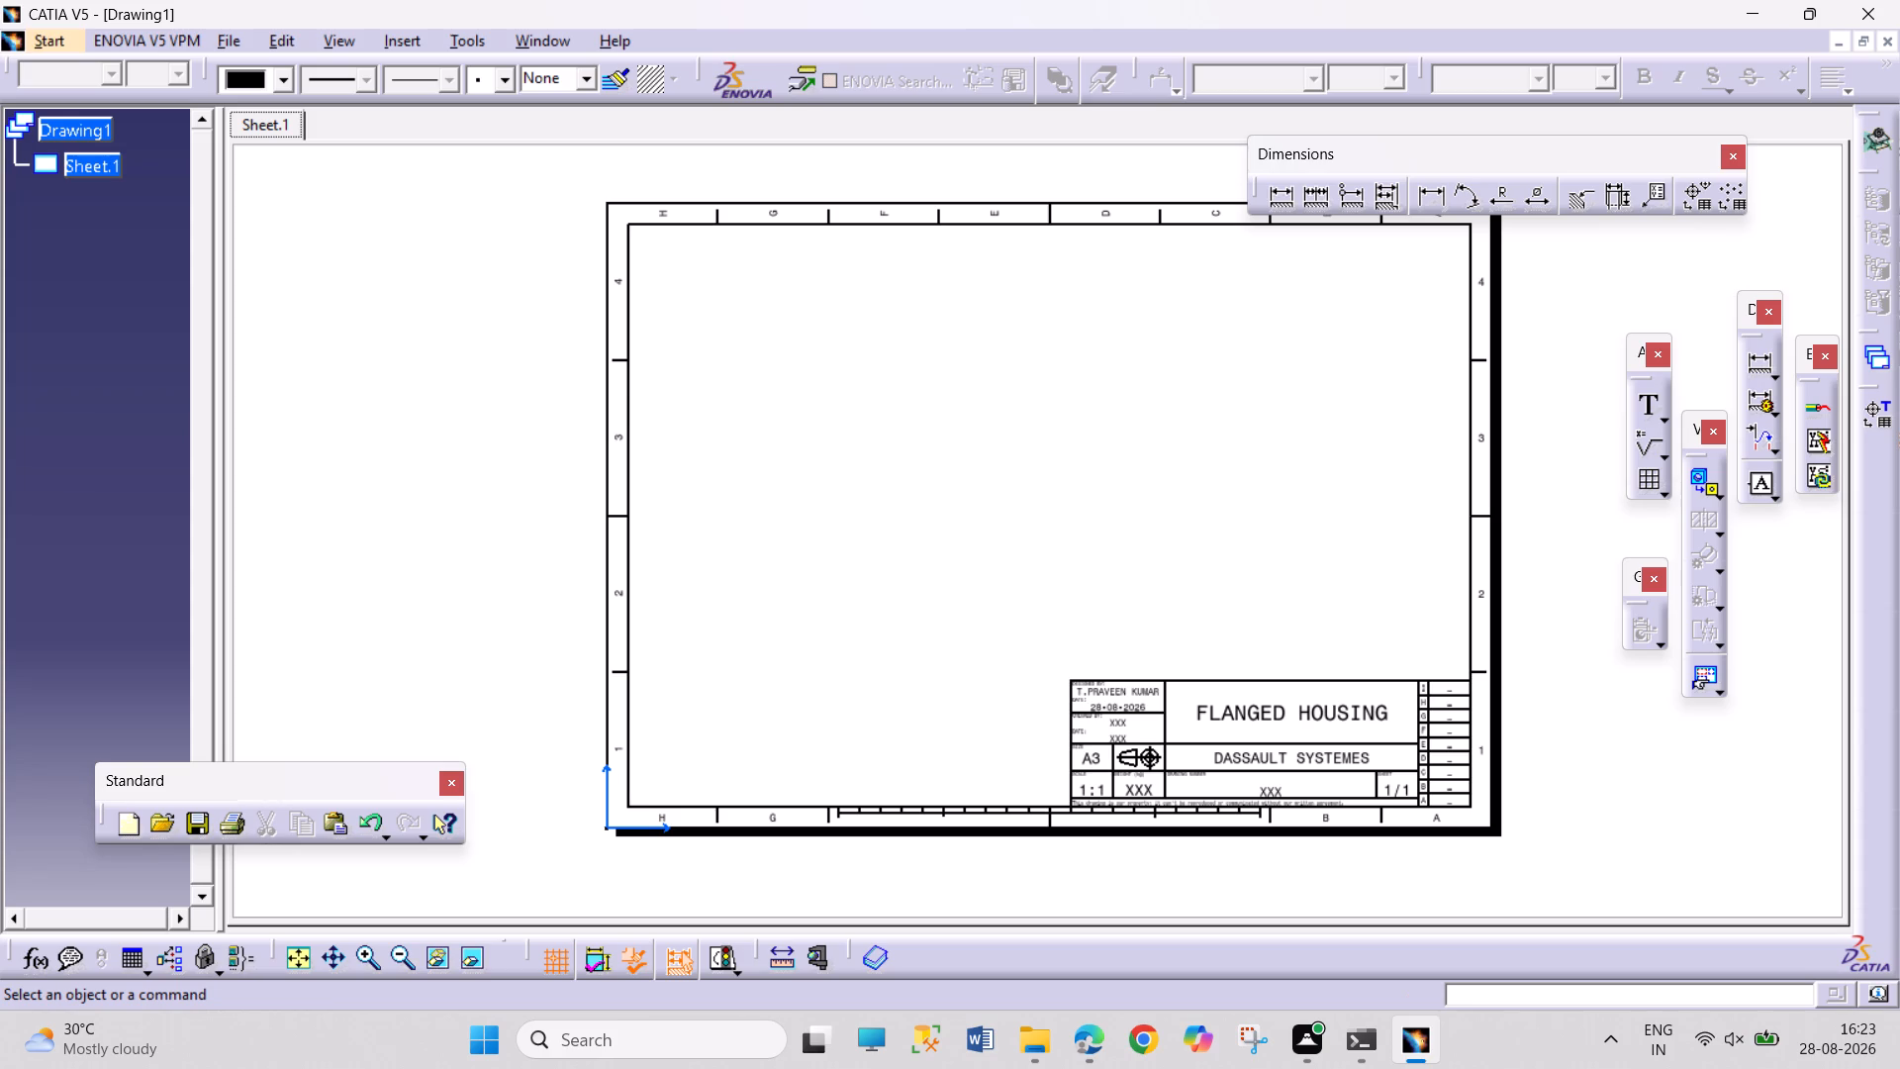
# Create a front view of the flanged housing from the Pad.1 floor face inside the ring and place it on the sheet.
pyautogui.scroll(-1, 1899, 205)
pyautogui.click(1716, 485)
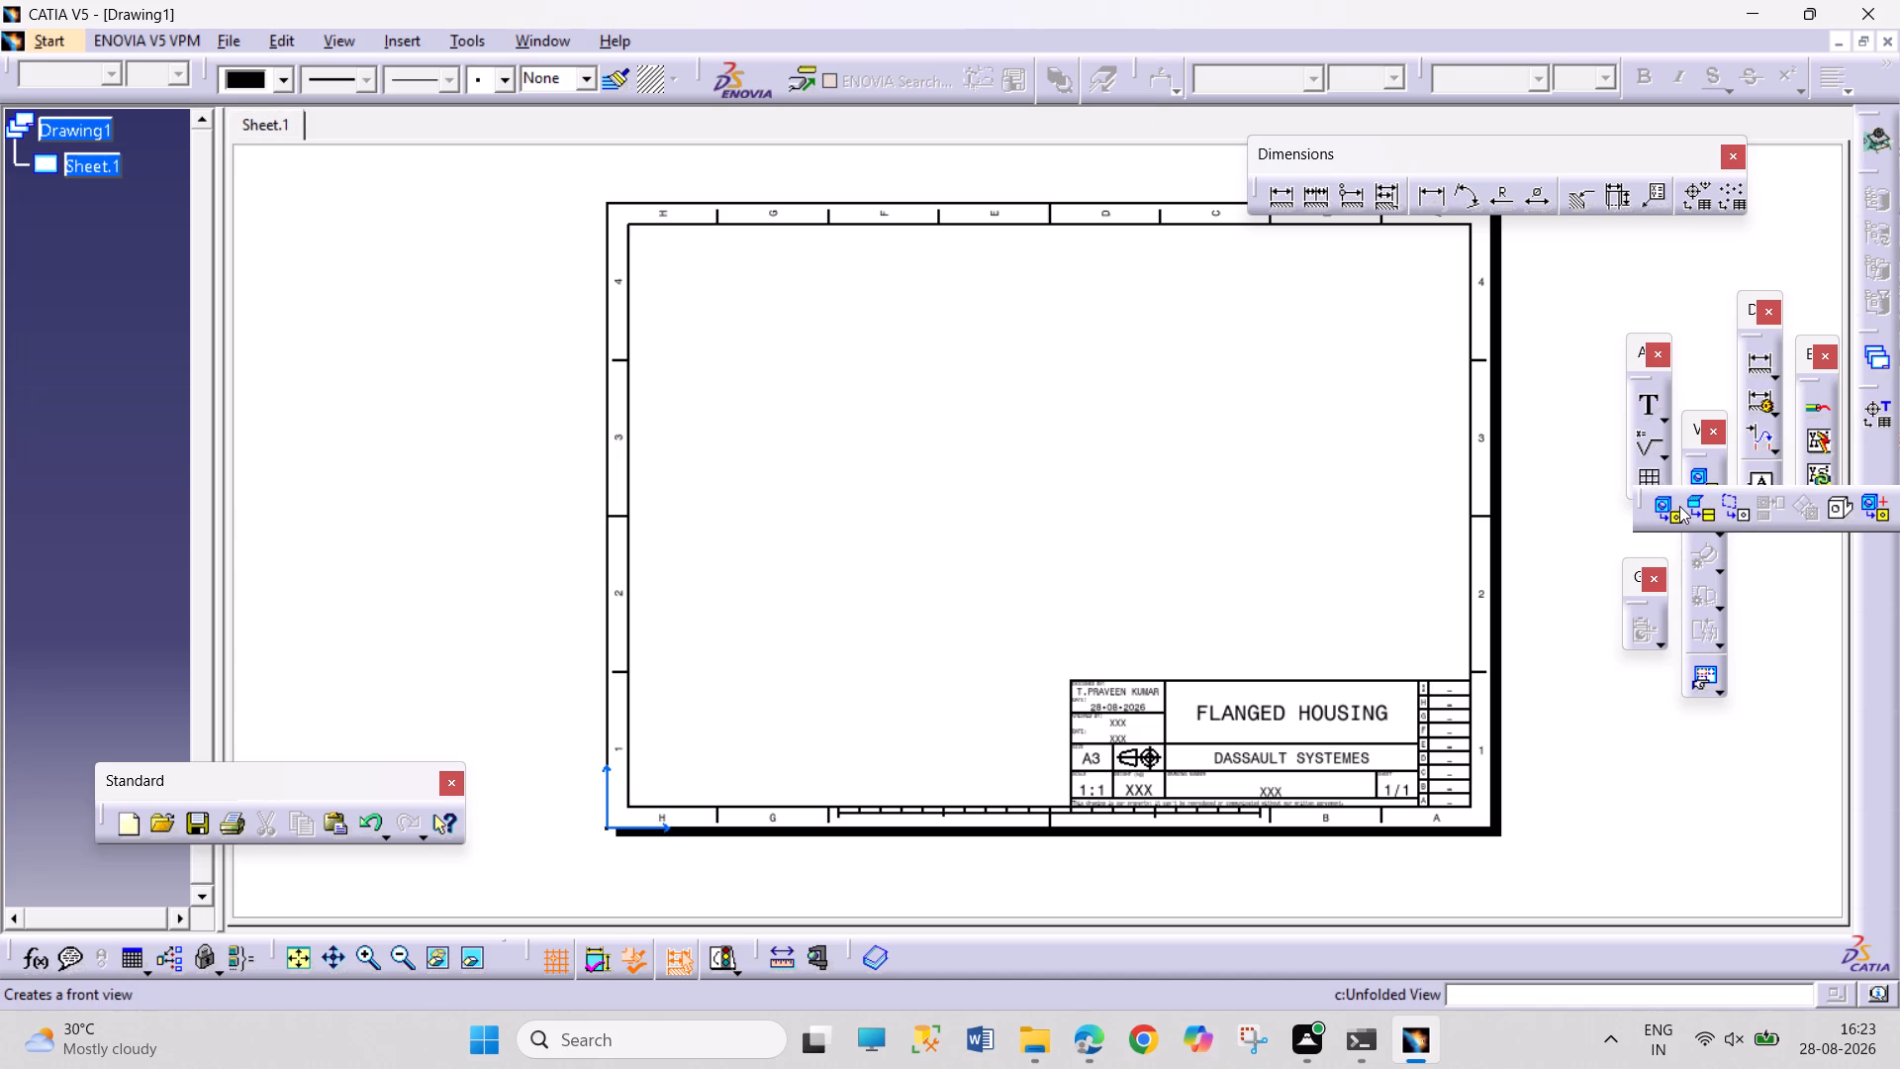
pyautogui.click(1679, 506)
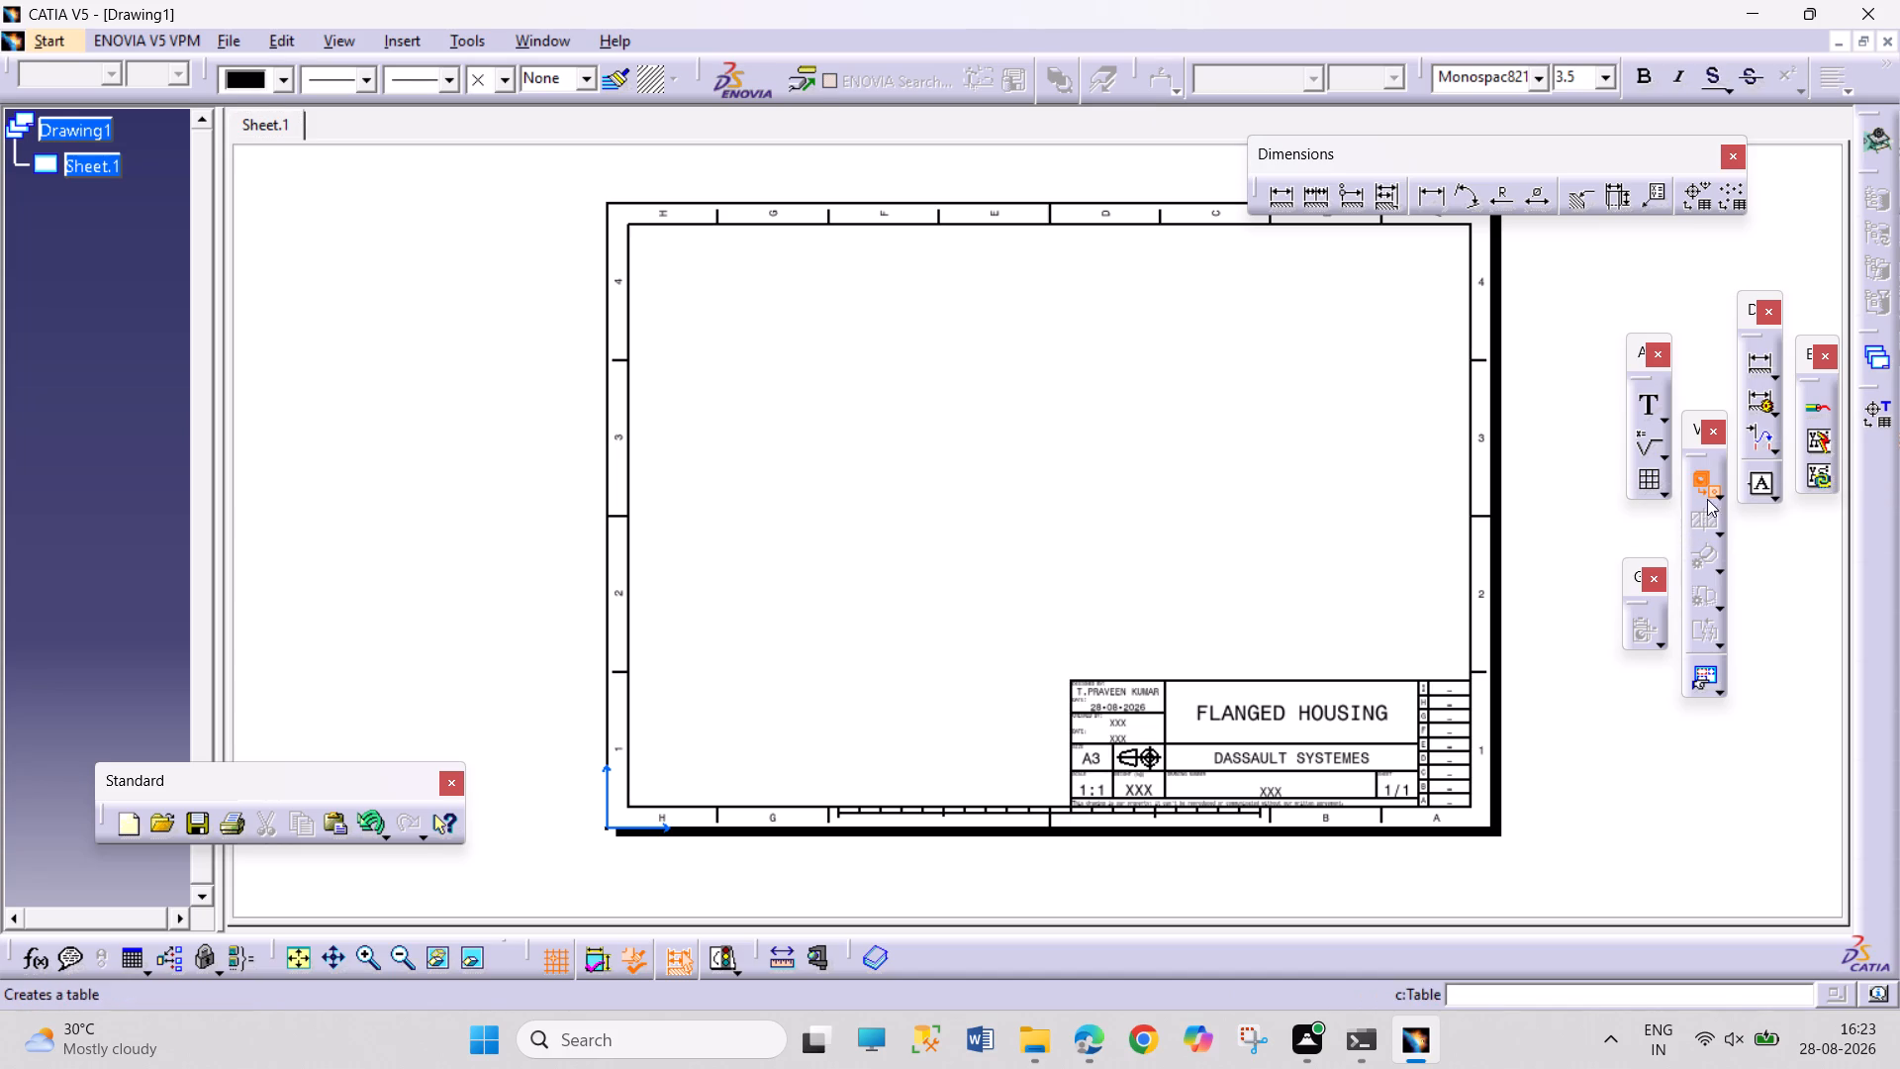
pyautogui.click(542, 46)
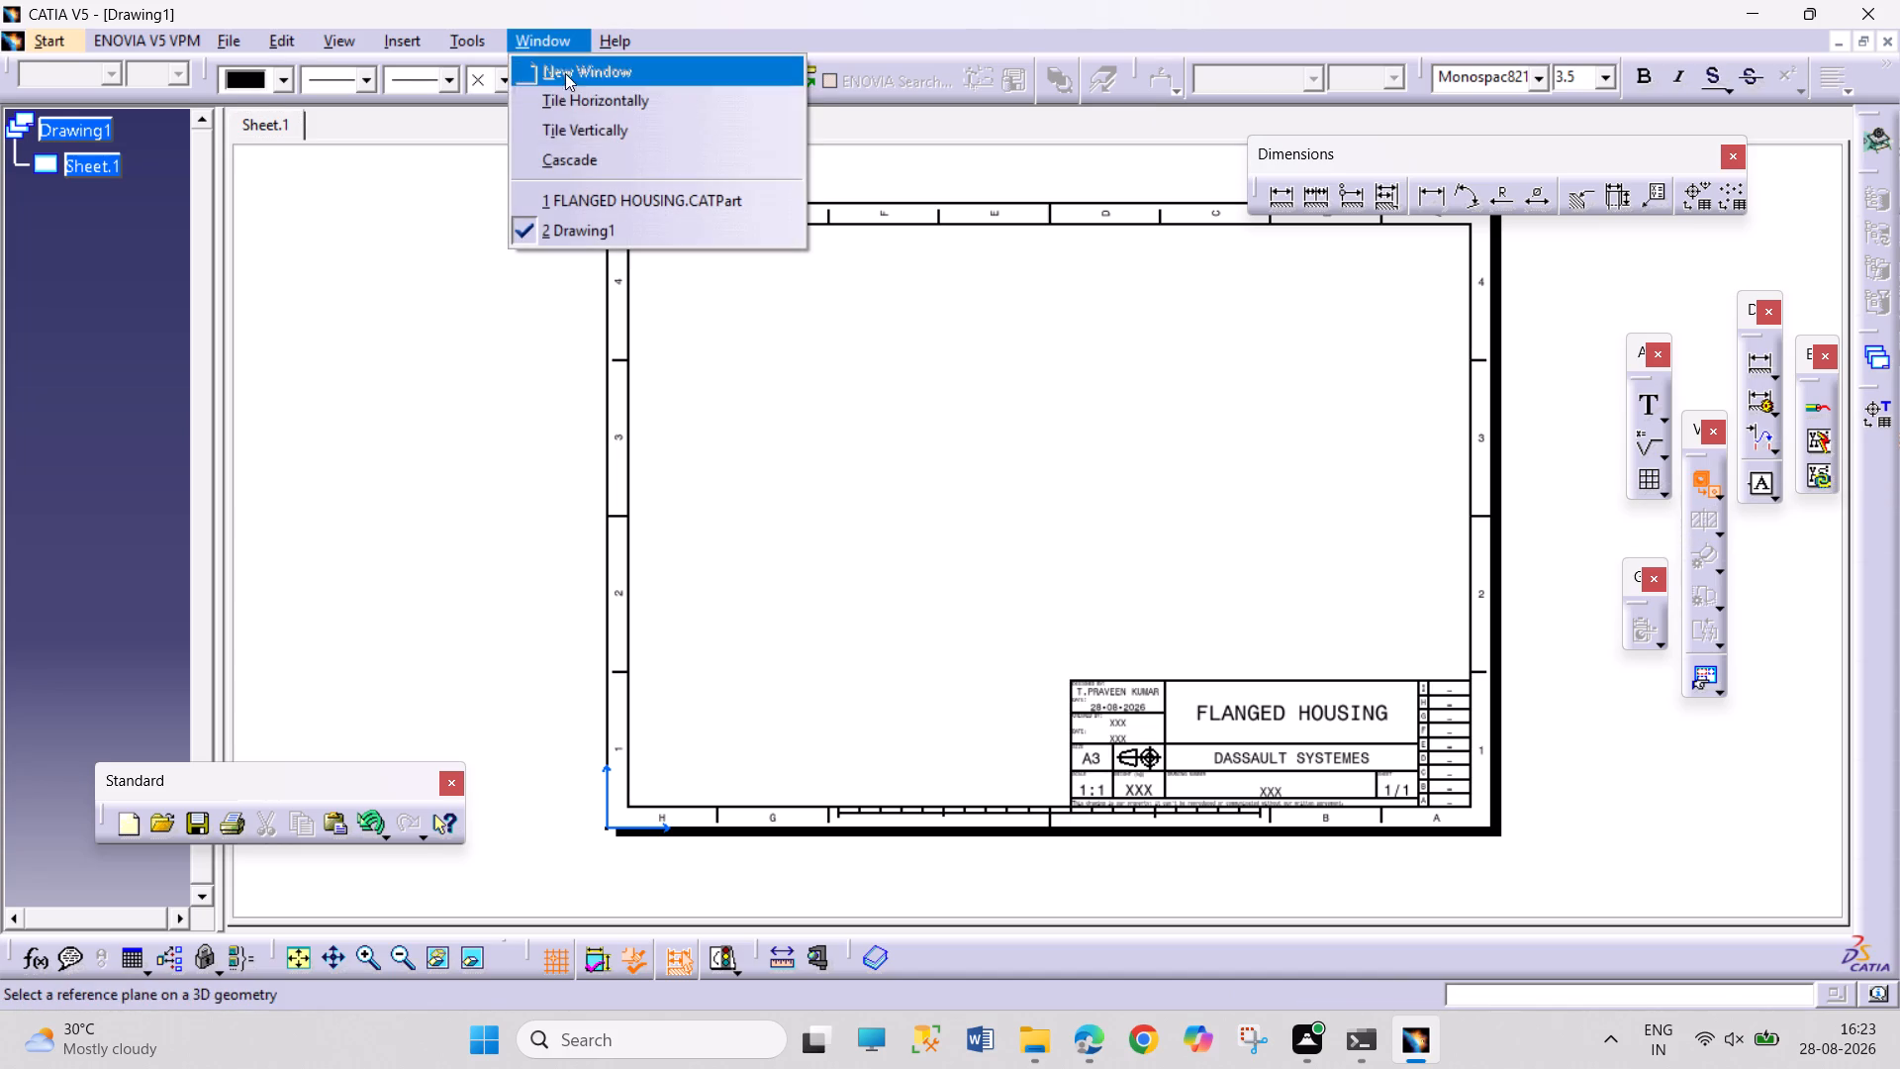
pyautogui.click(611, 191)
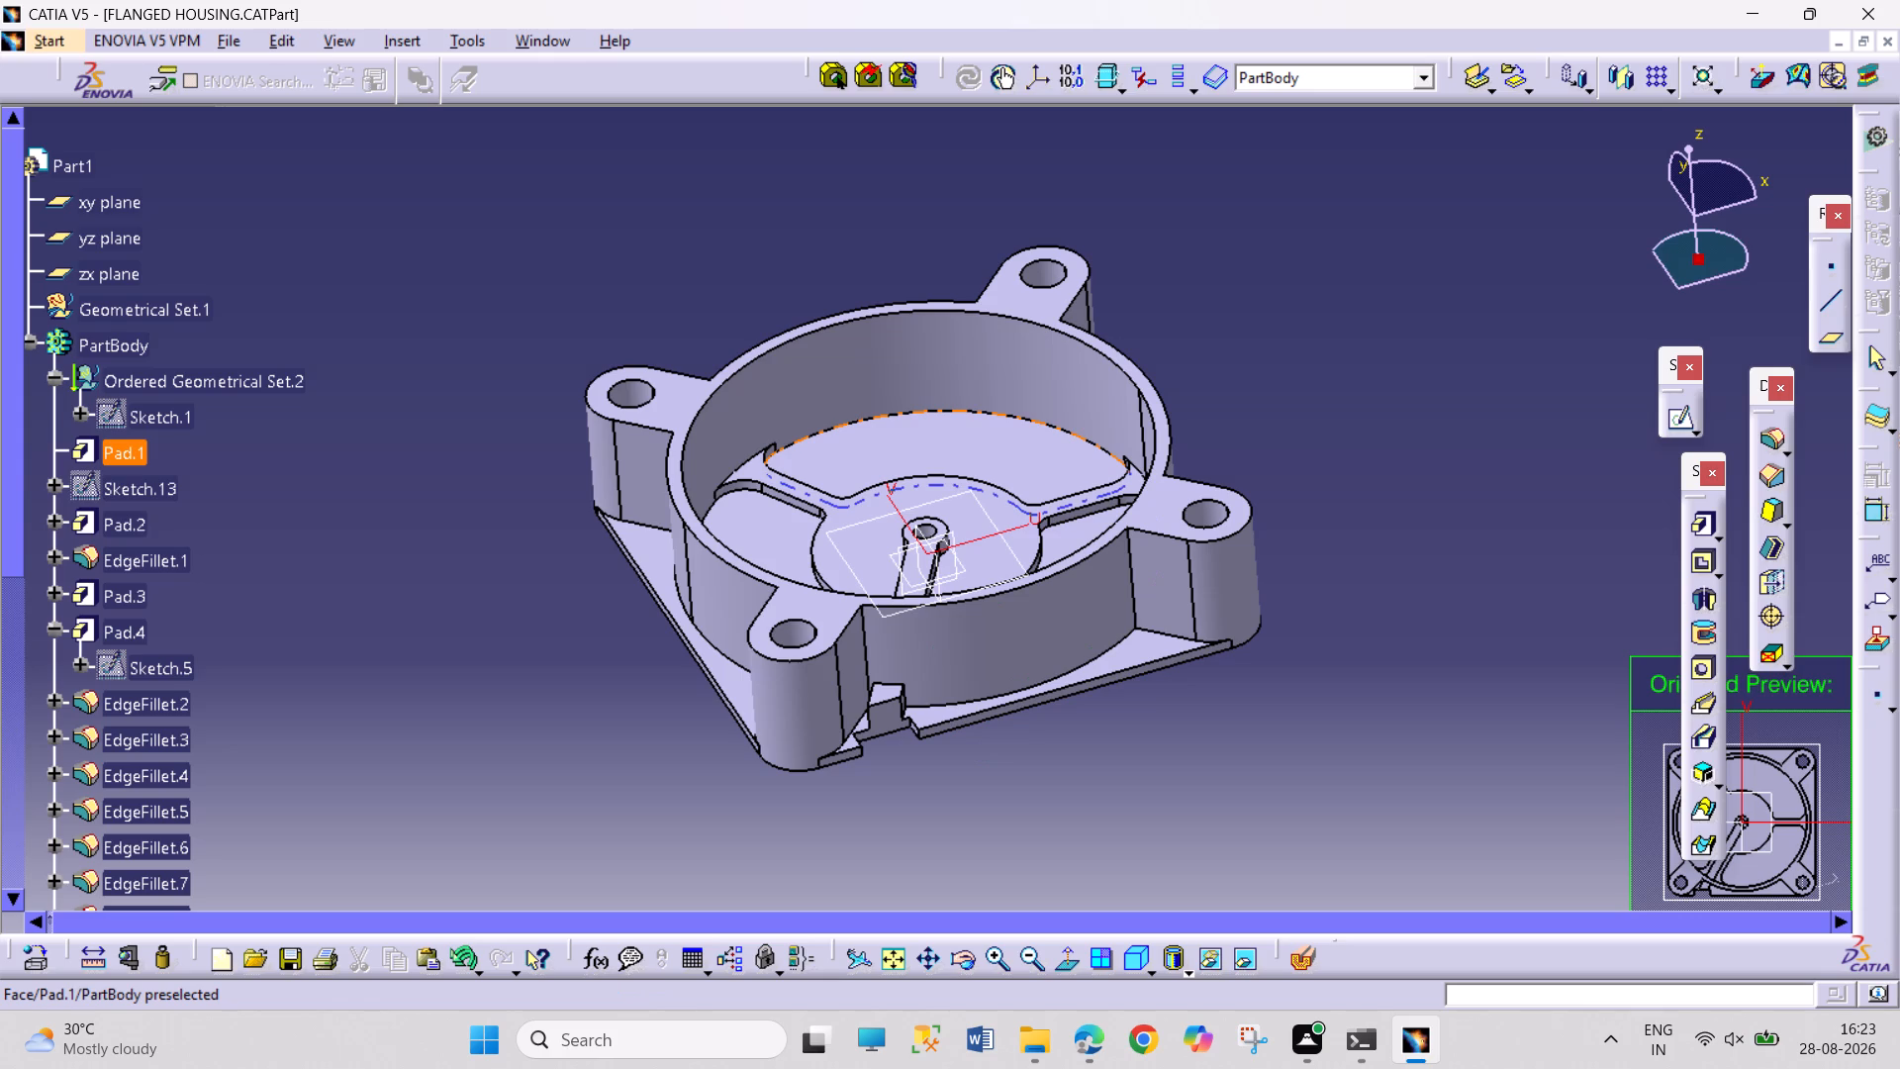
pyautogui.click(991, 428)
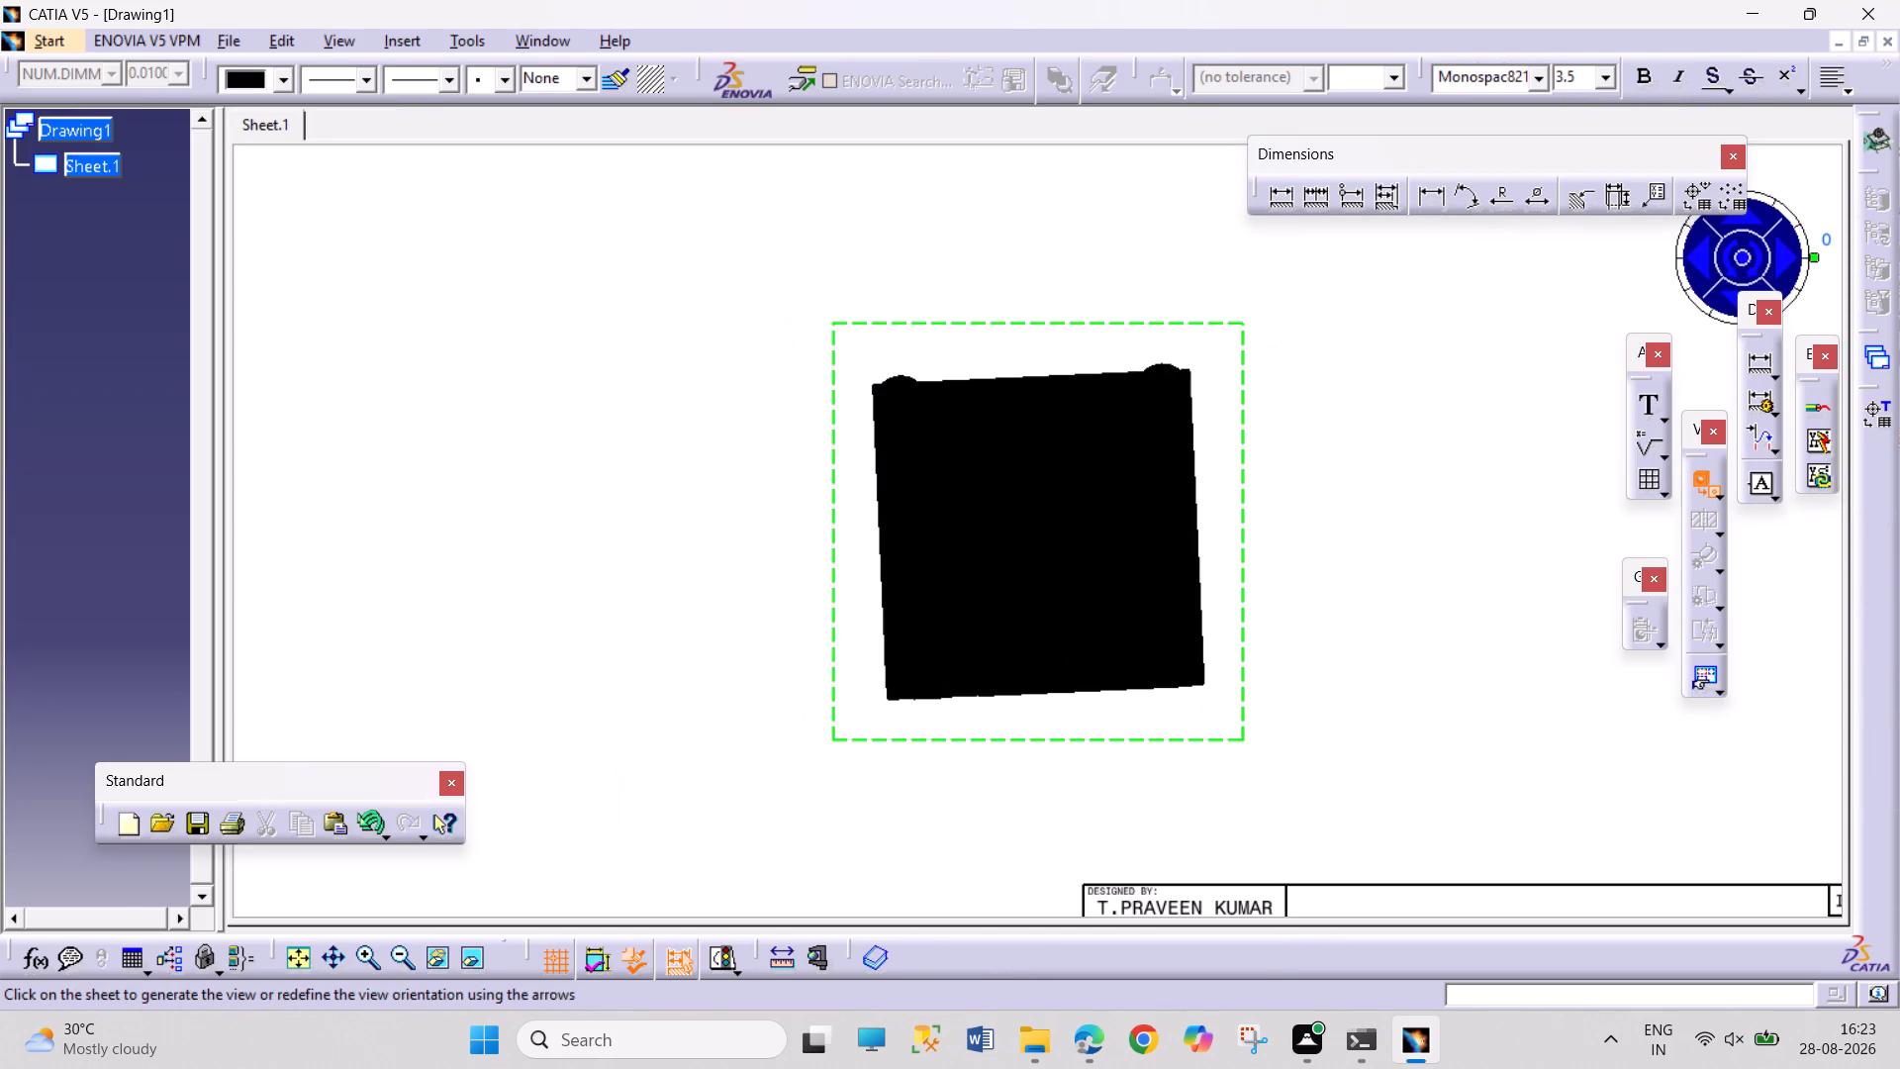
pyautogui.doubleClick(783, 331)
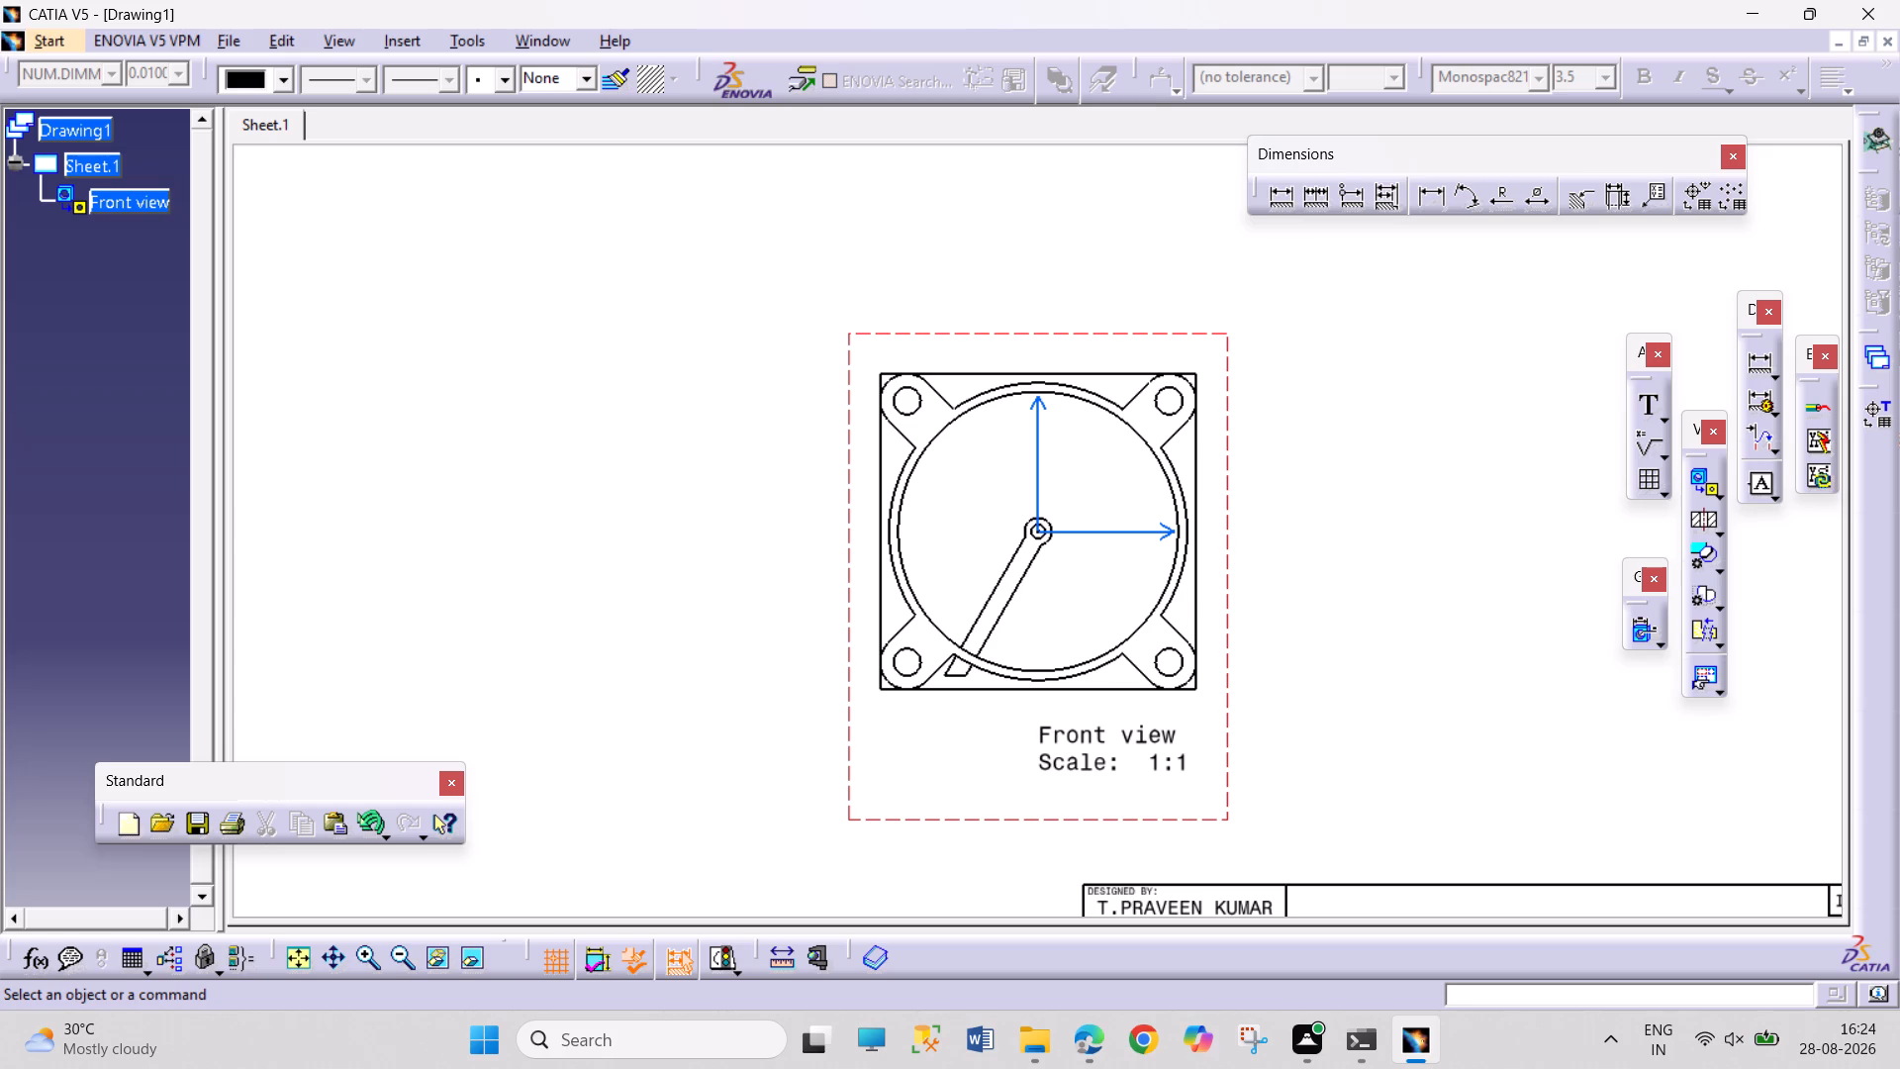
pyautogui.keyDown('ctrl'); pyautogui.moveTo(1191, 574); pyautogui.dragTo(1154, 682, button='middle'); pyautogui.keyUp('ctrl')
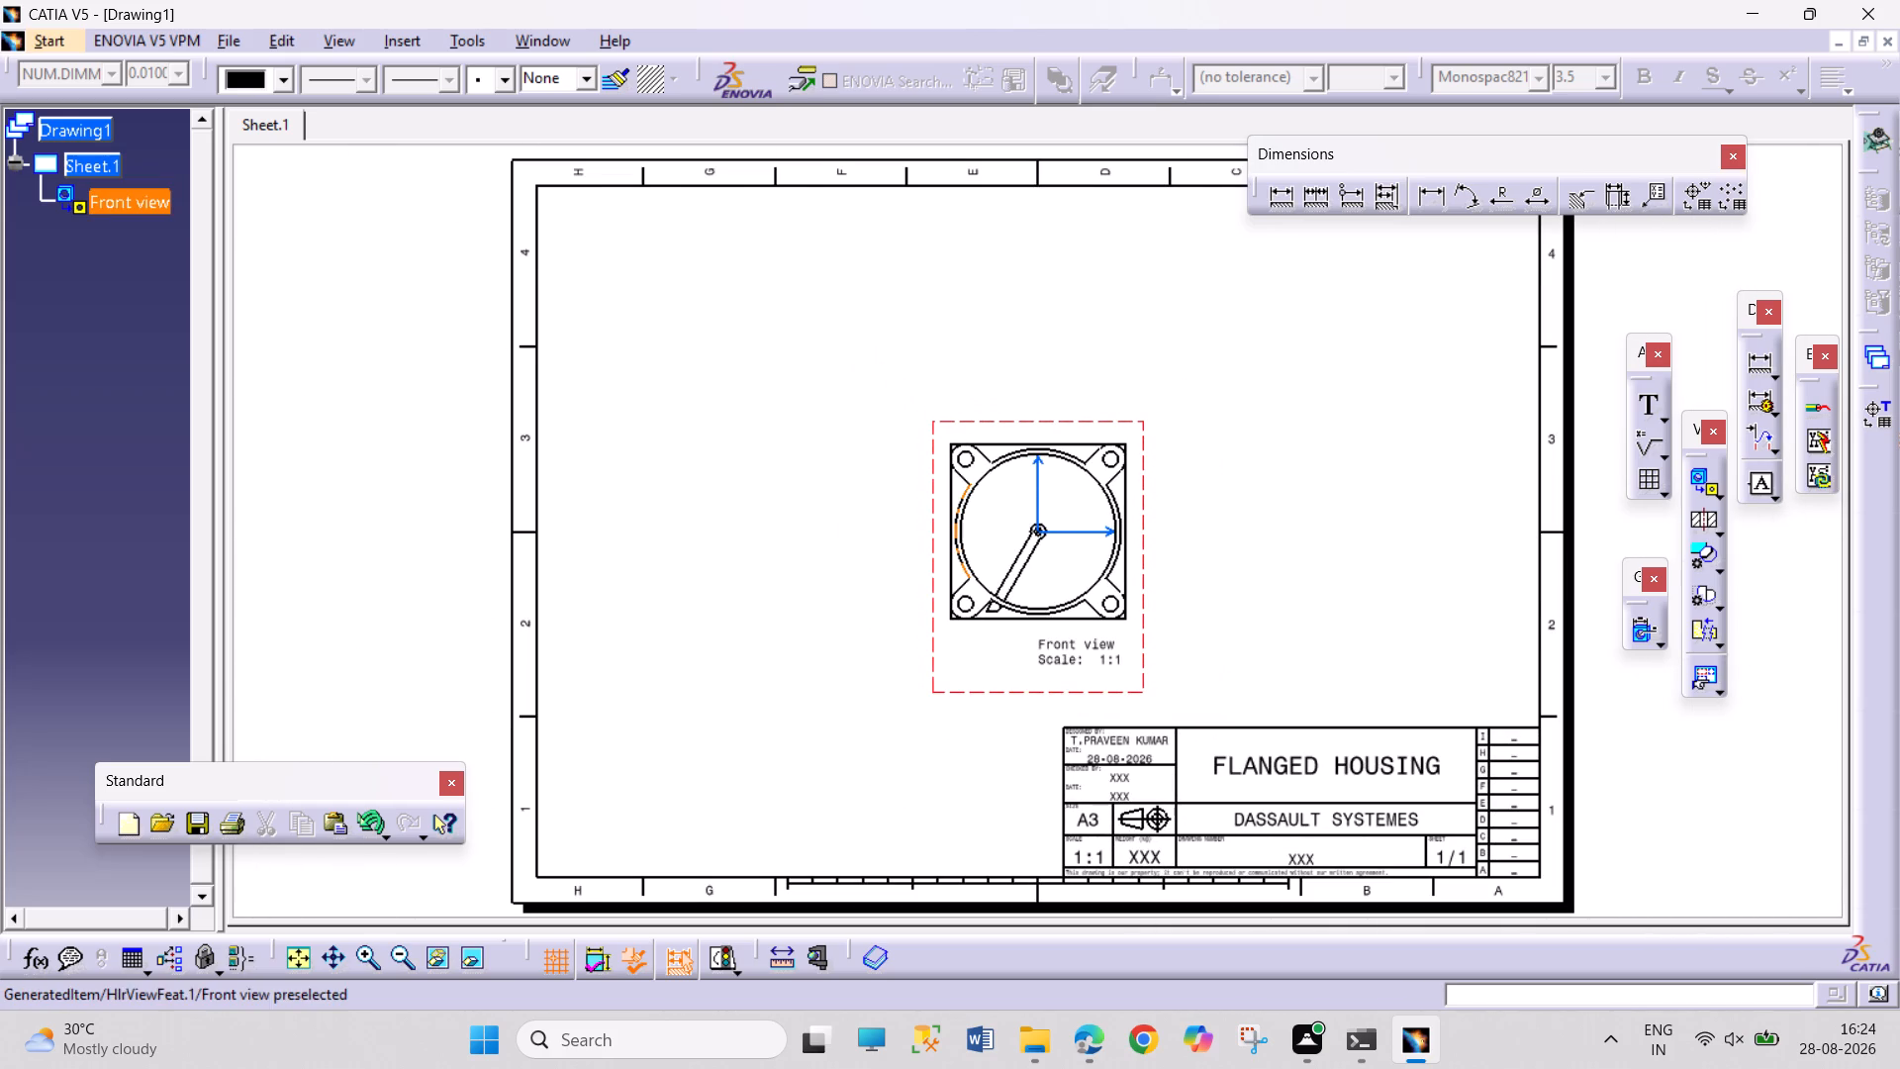
# Save the FLANGED HOUSING part and return to the drawing.
pyautogui.click(525, 49)
pyautogui.click(598, 186)
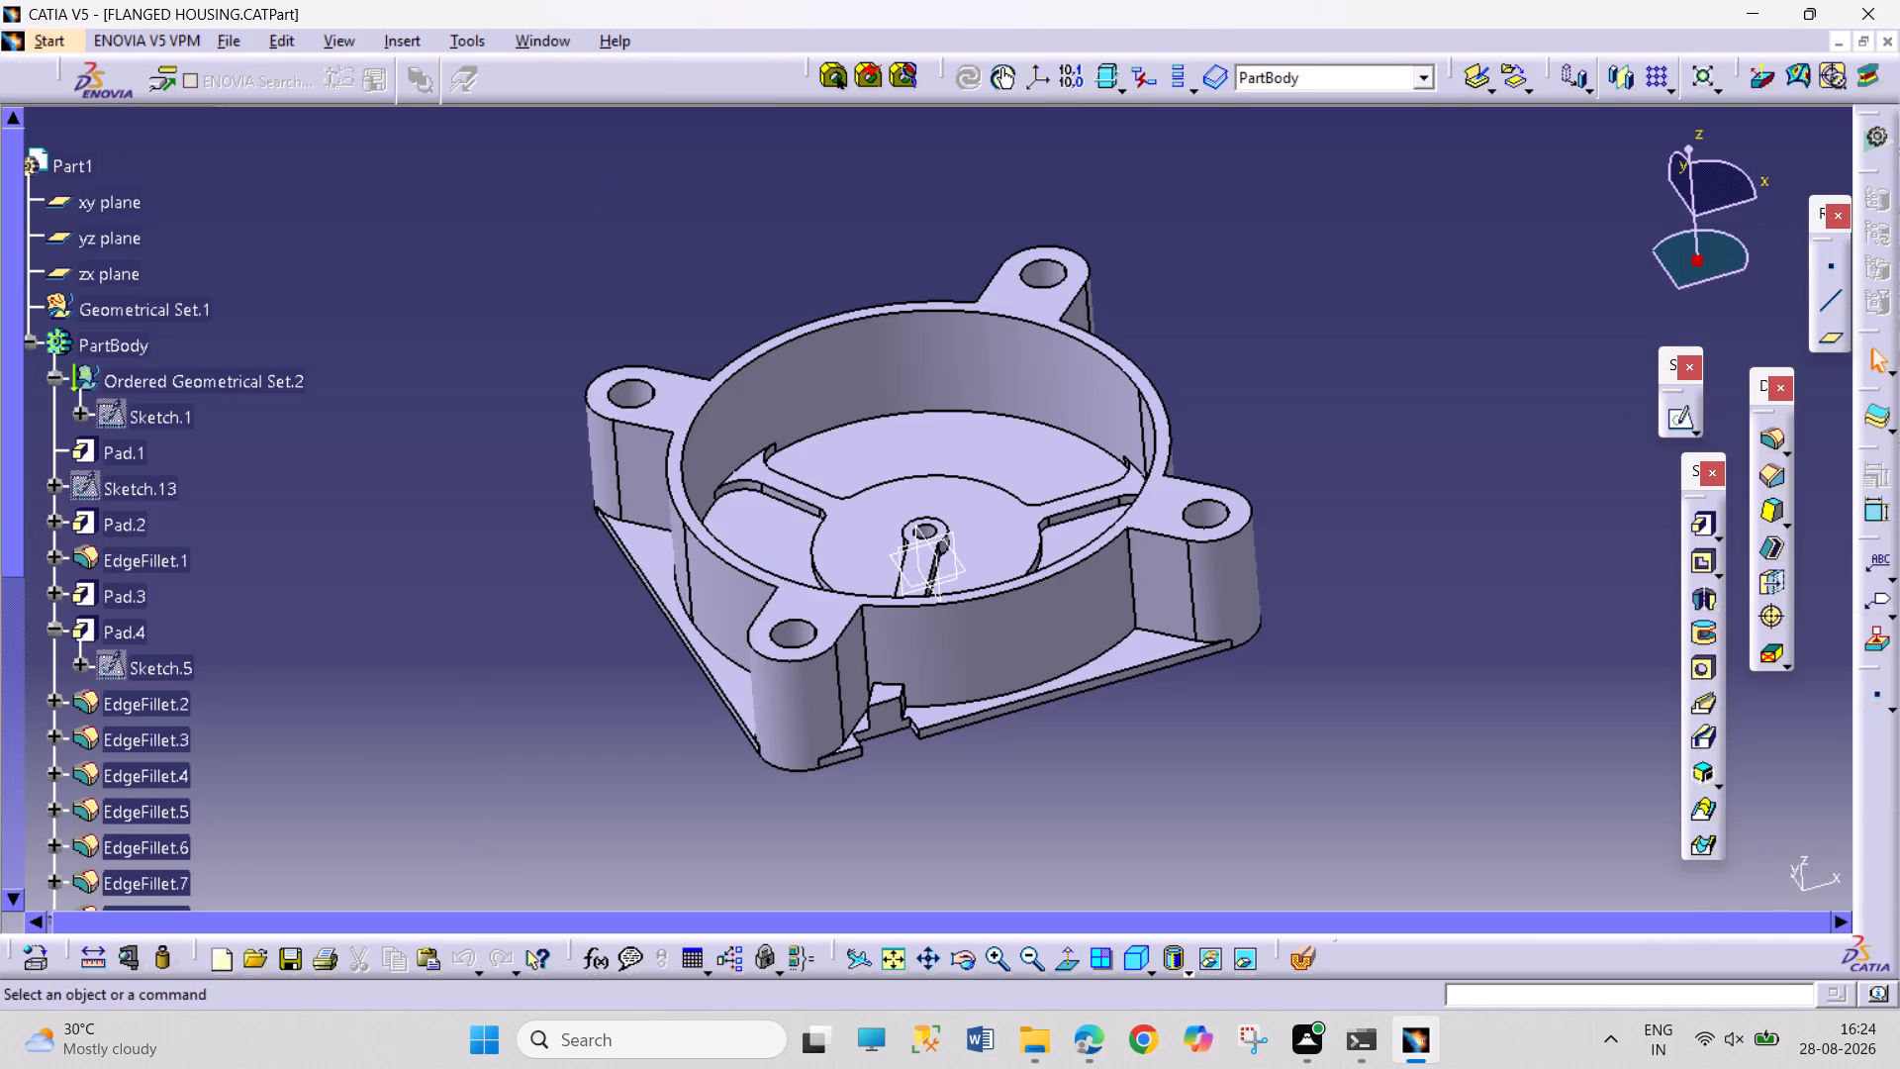
pyautogui.hotkey('ctrl', 's')
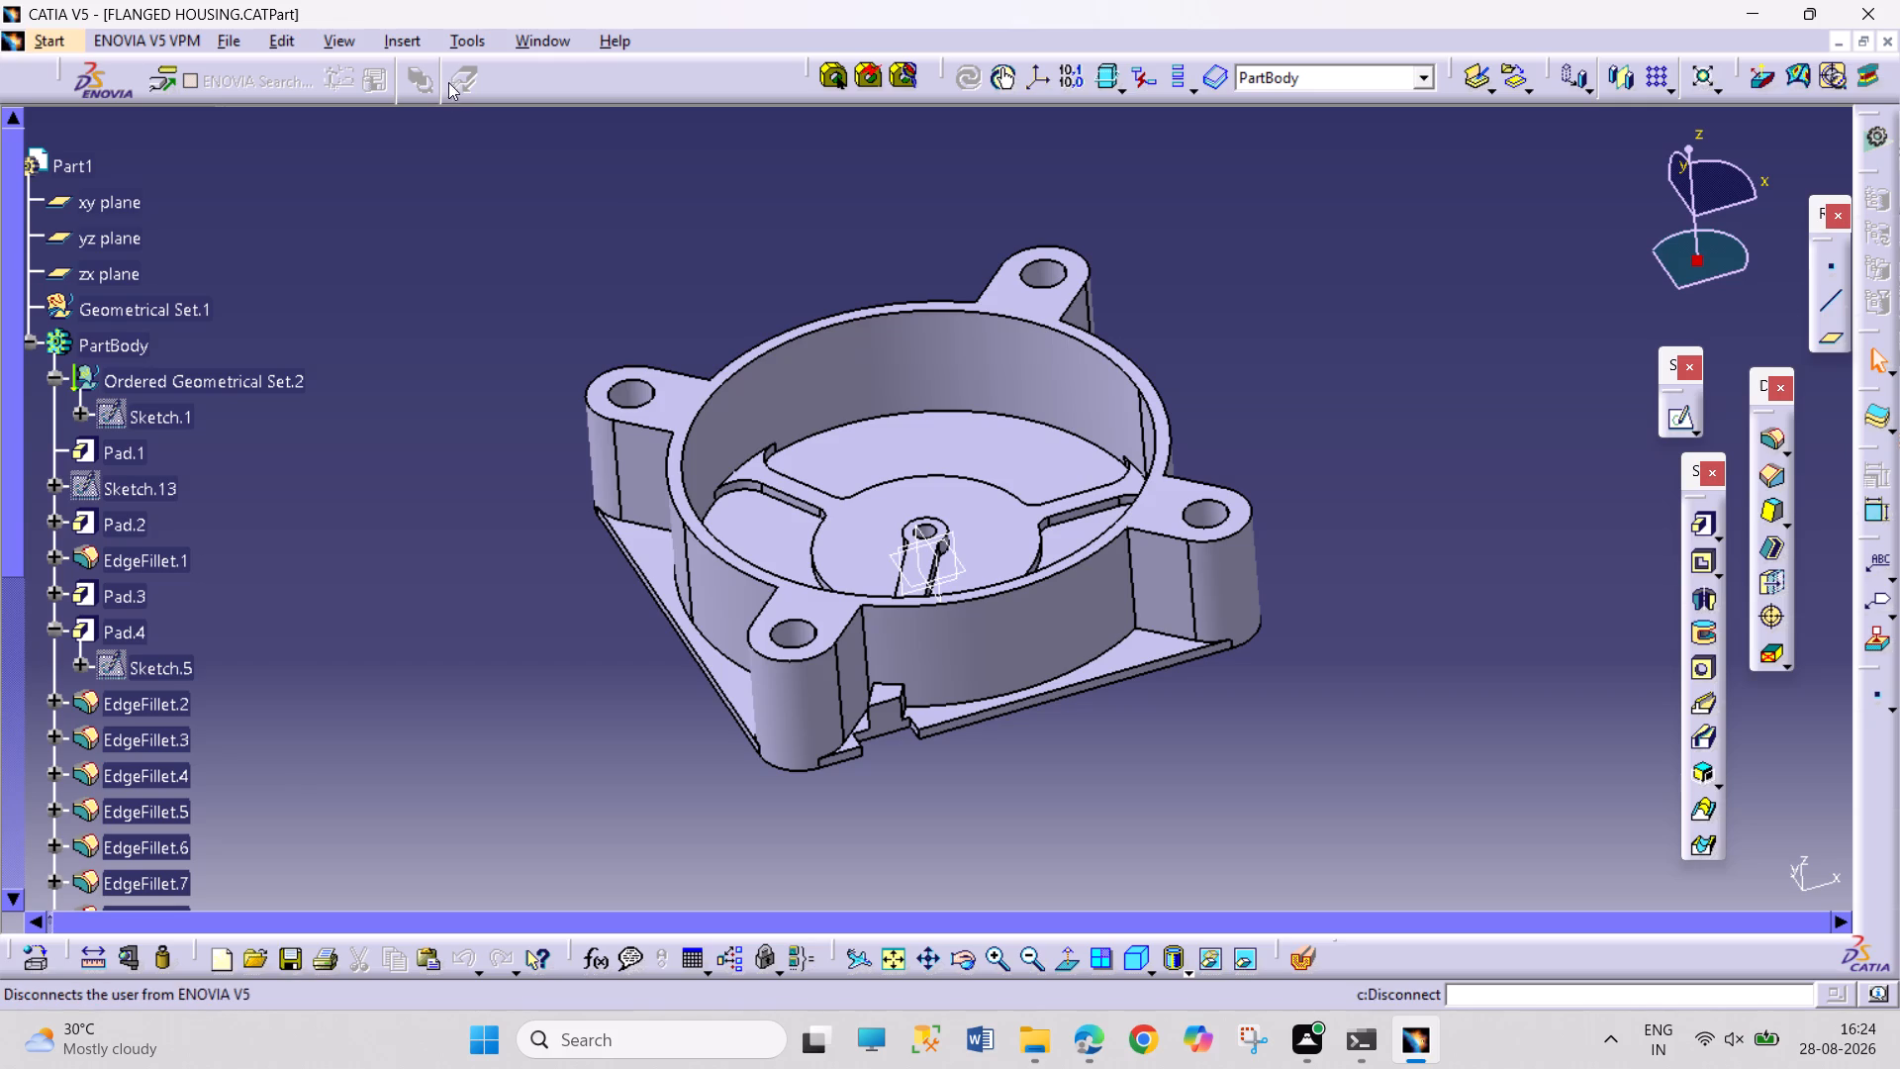
pyautogui.click(520, 41)
pyautogui.click(608, 222)
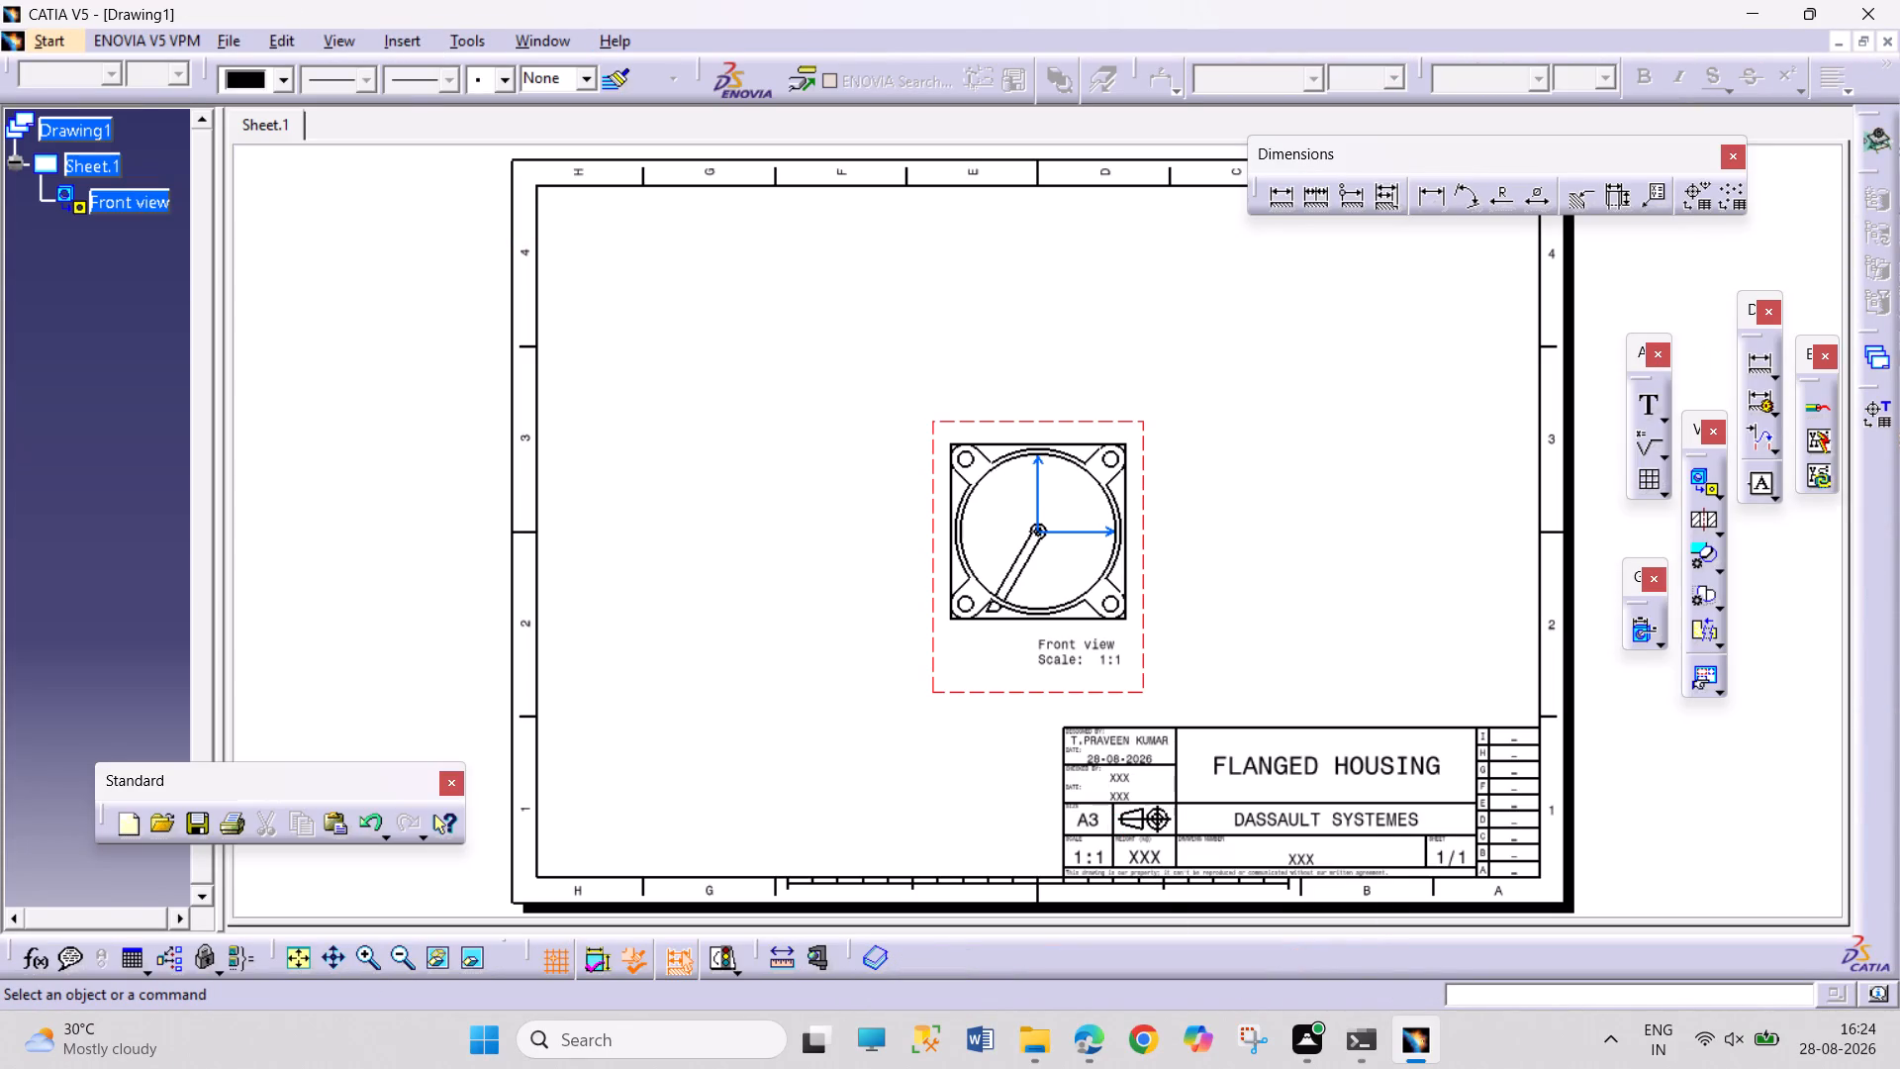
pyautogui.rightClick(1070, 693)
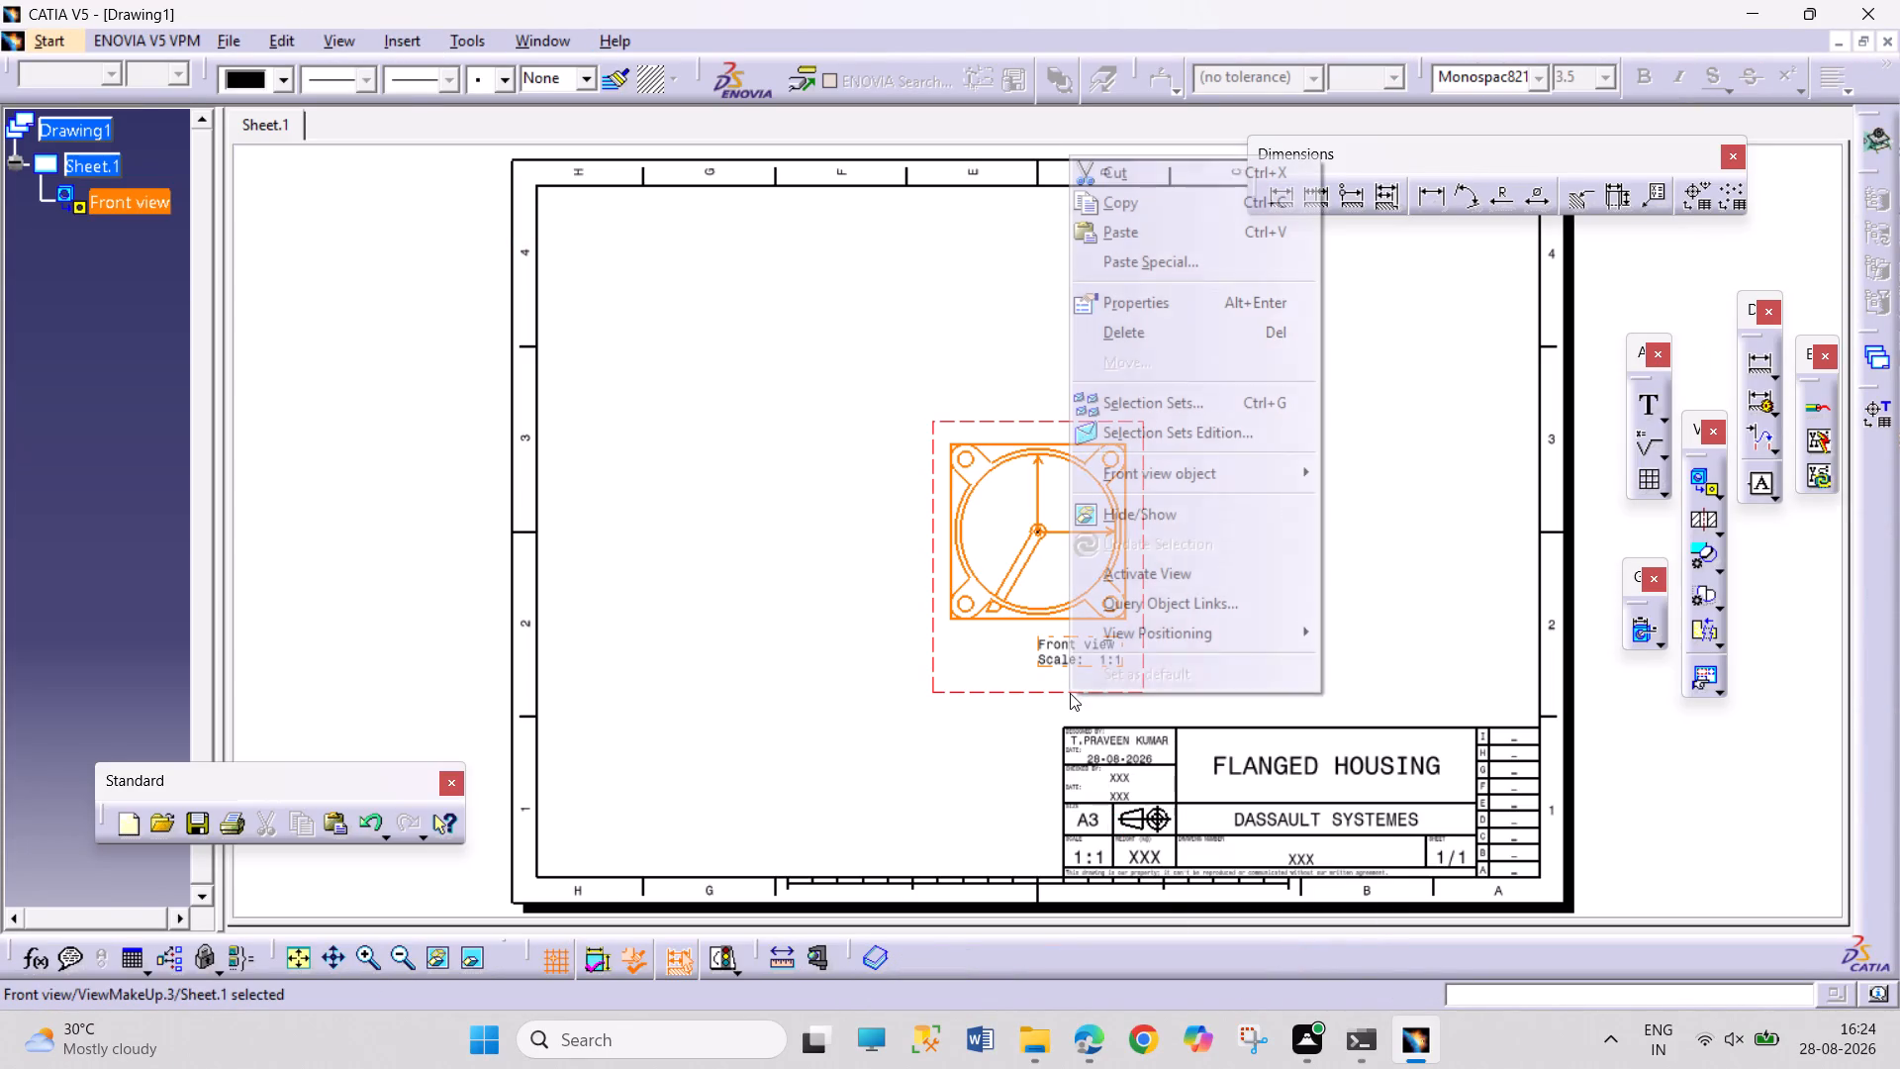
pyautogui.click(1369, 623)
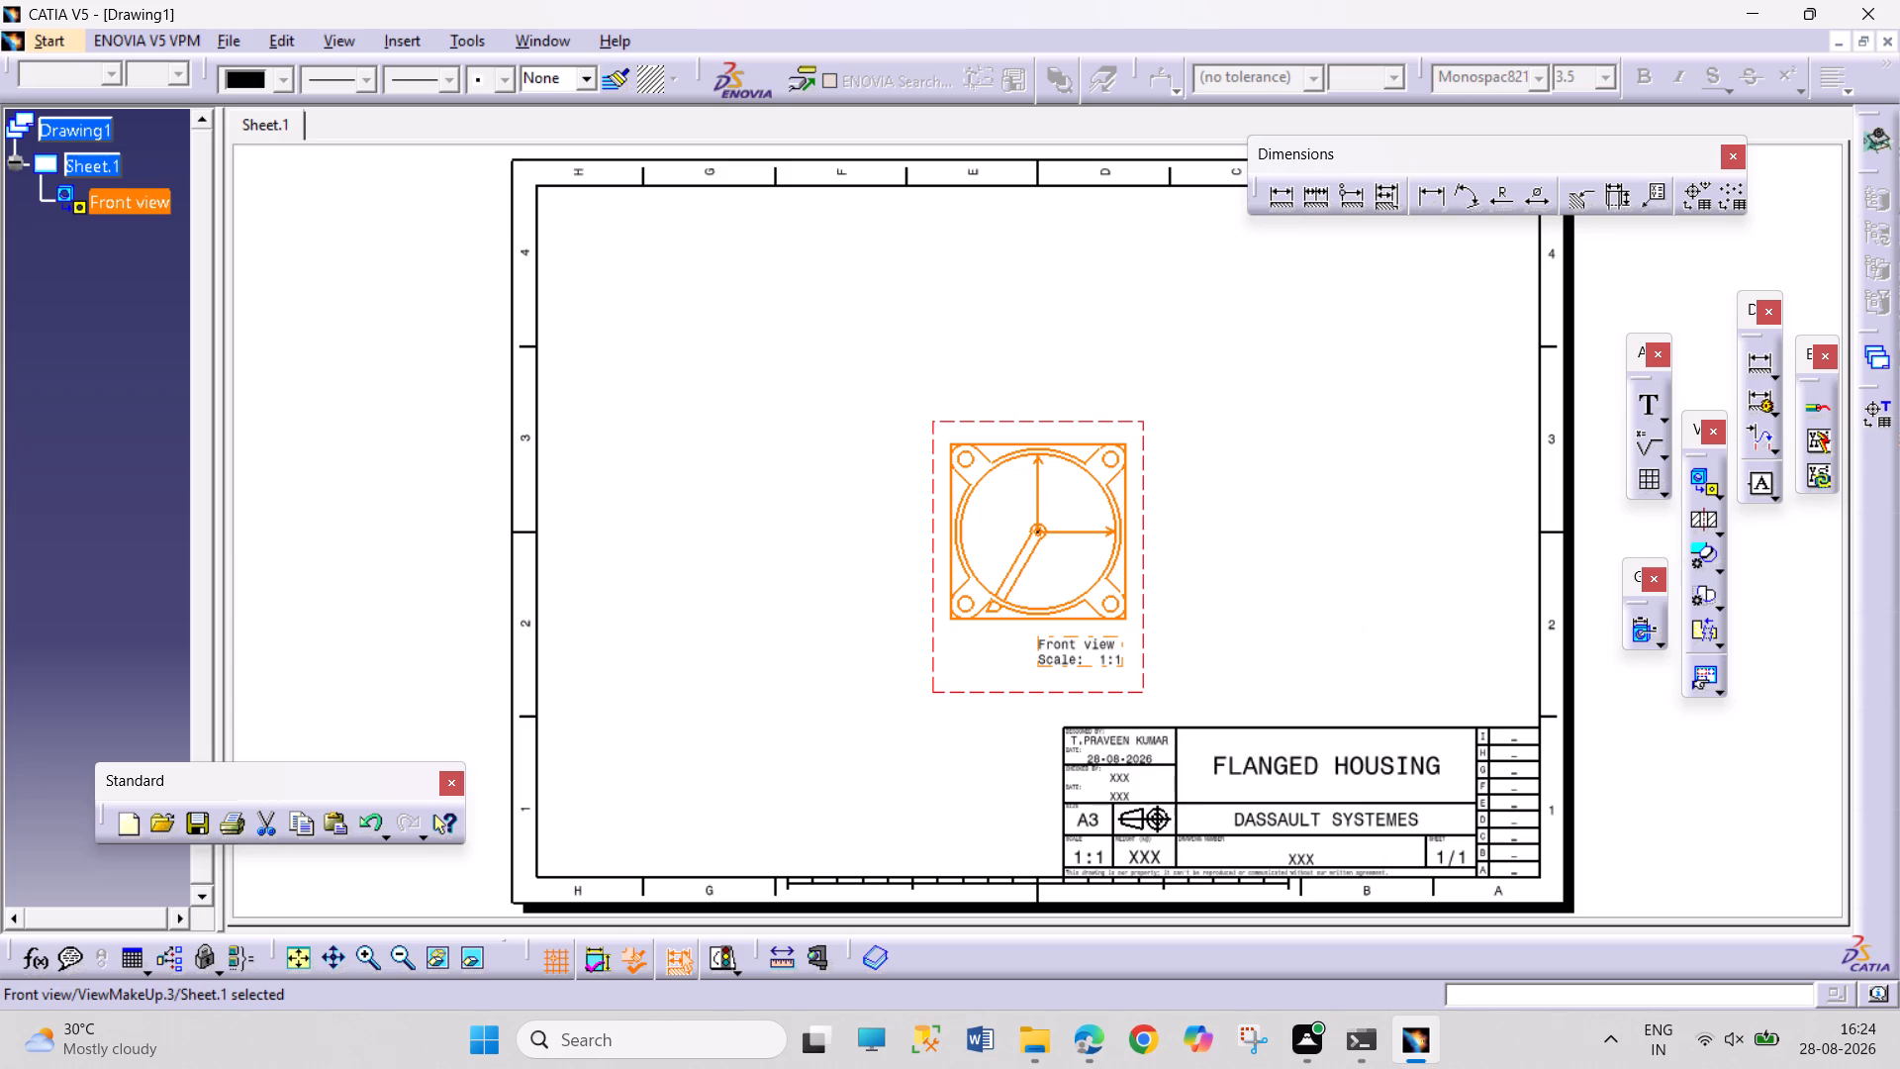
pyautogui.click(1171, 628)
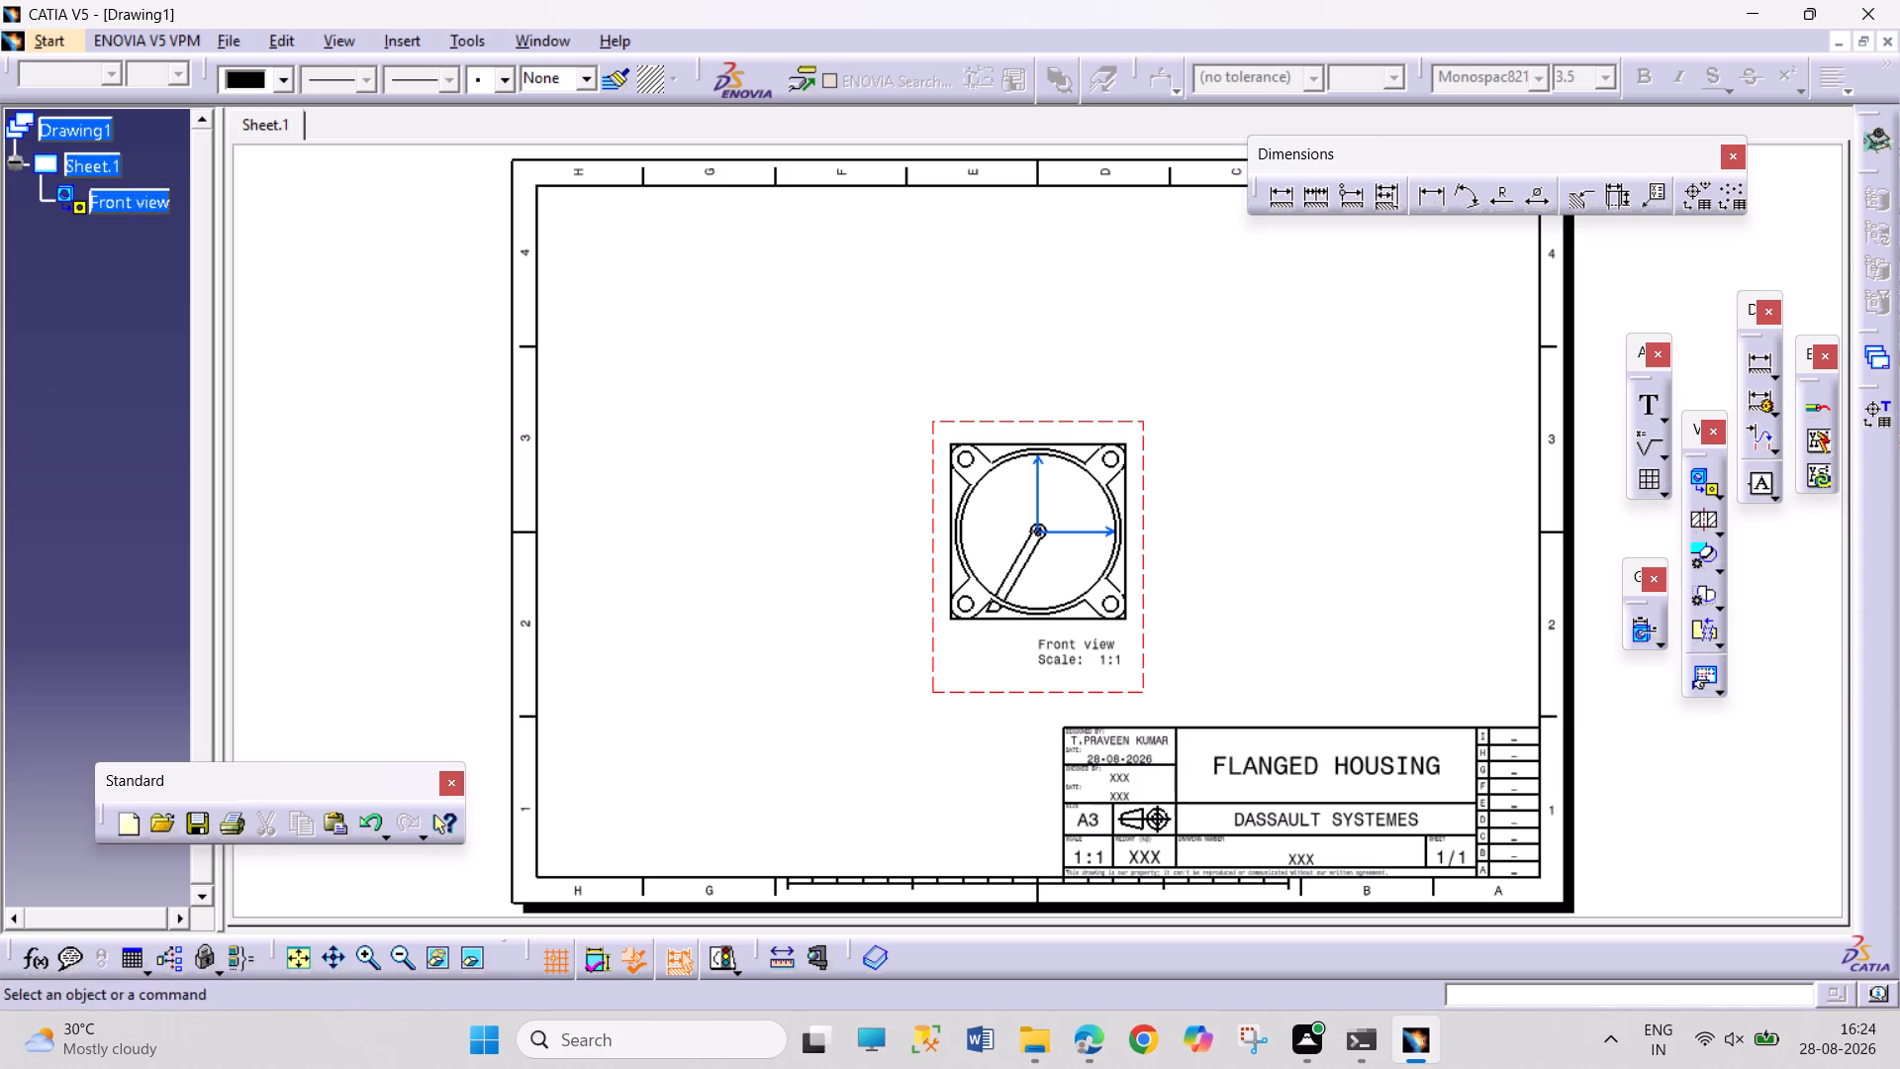
# Examine the flanged housing part in the standard top view.
pyautogui.click(556, 39)
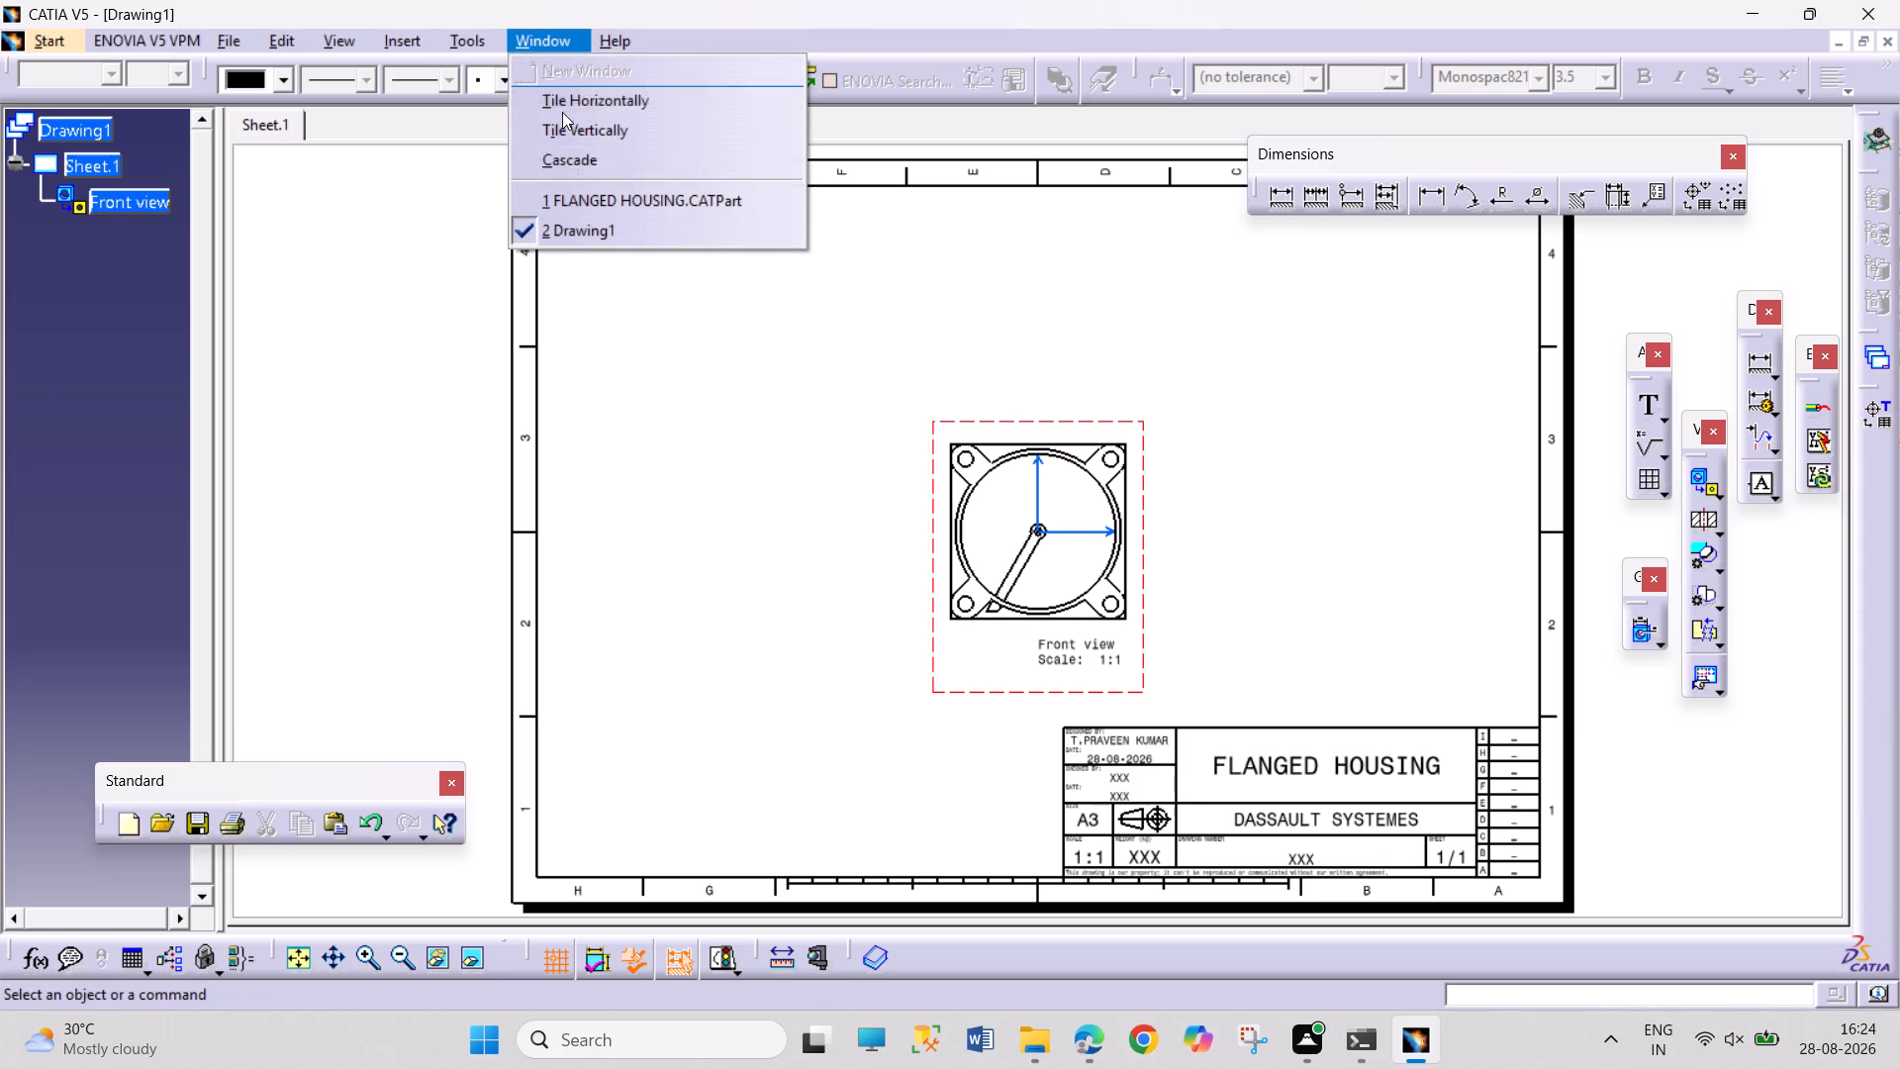
pyautogui.click(605, 202)
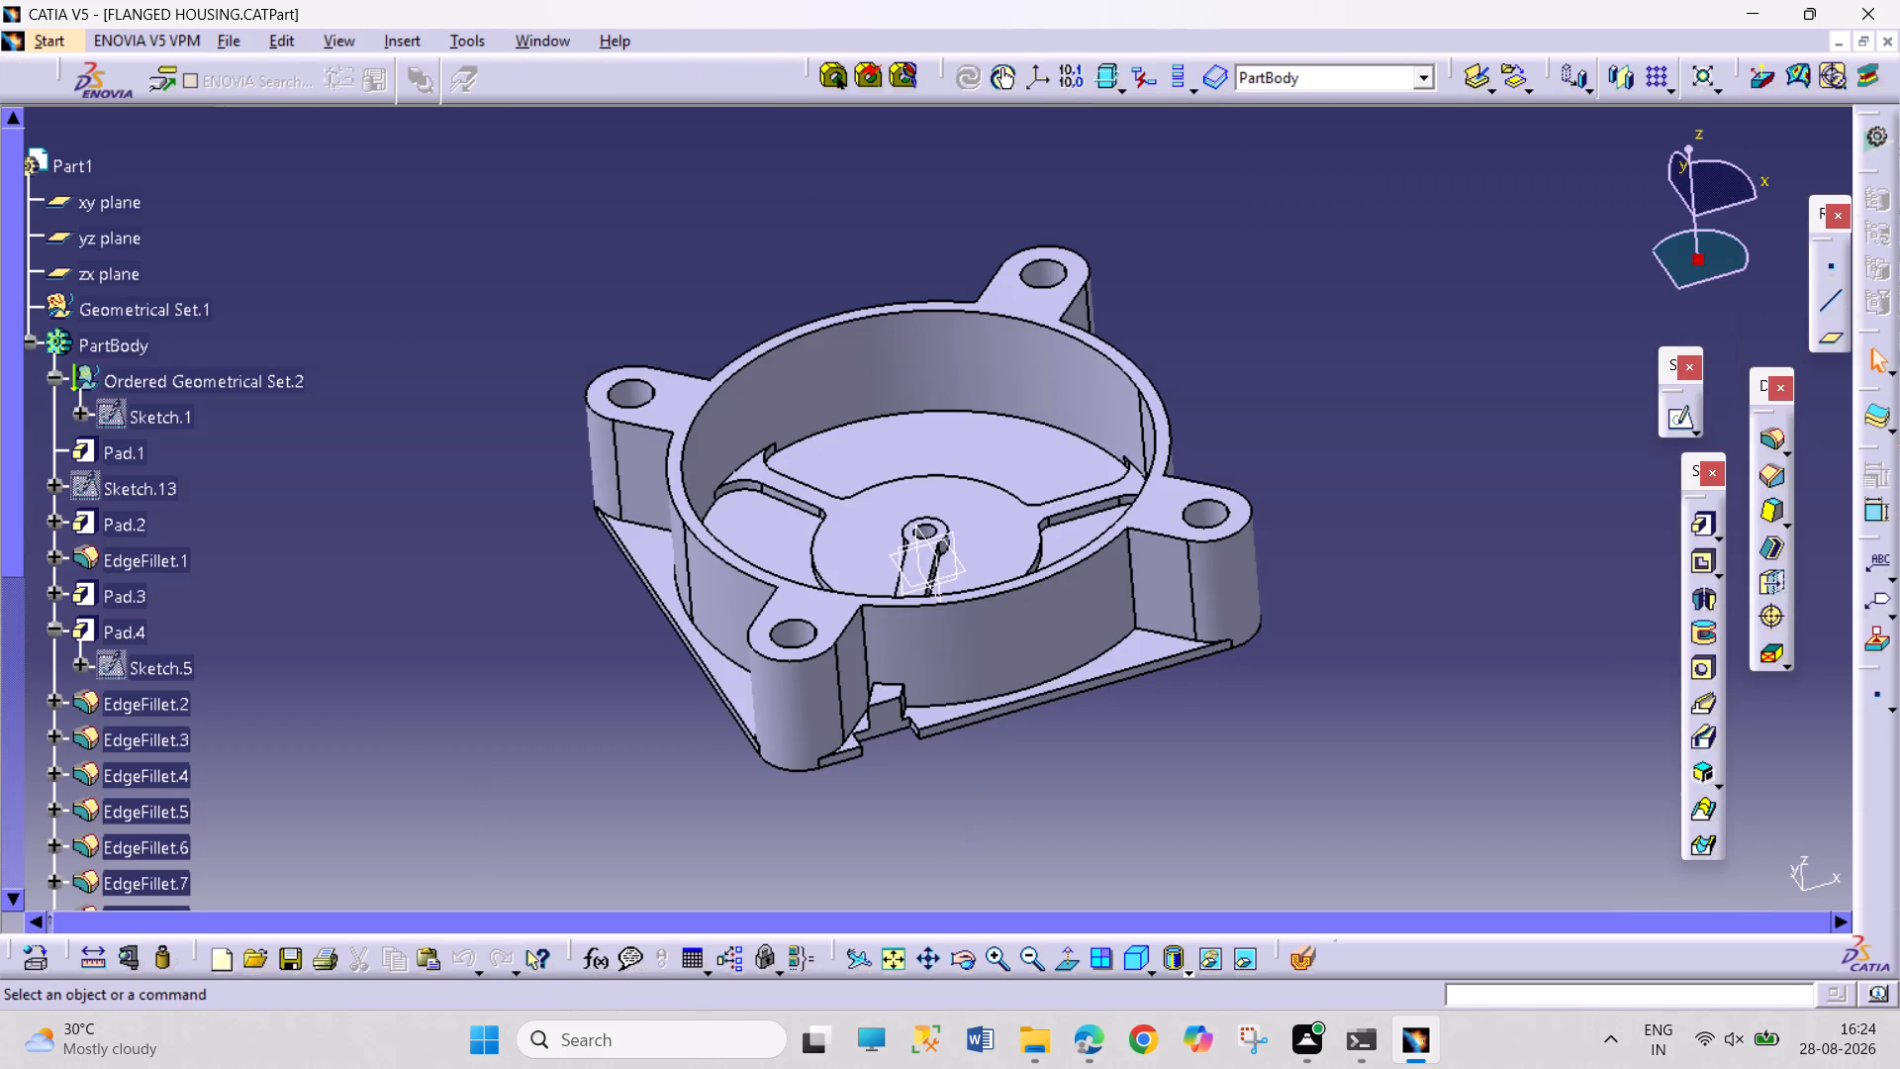
pyautogui.click(1149, 974)
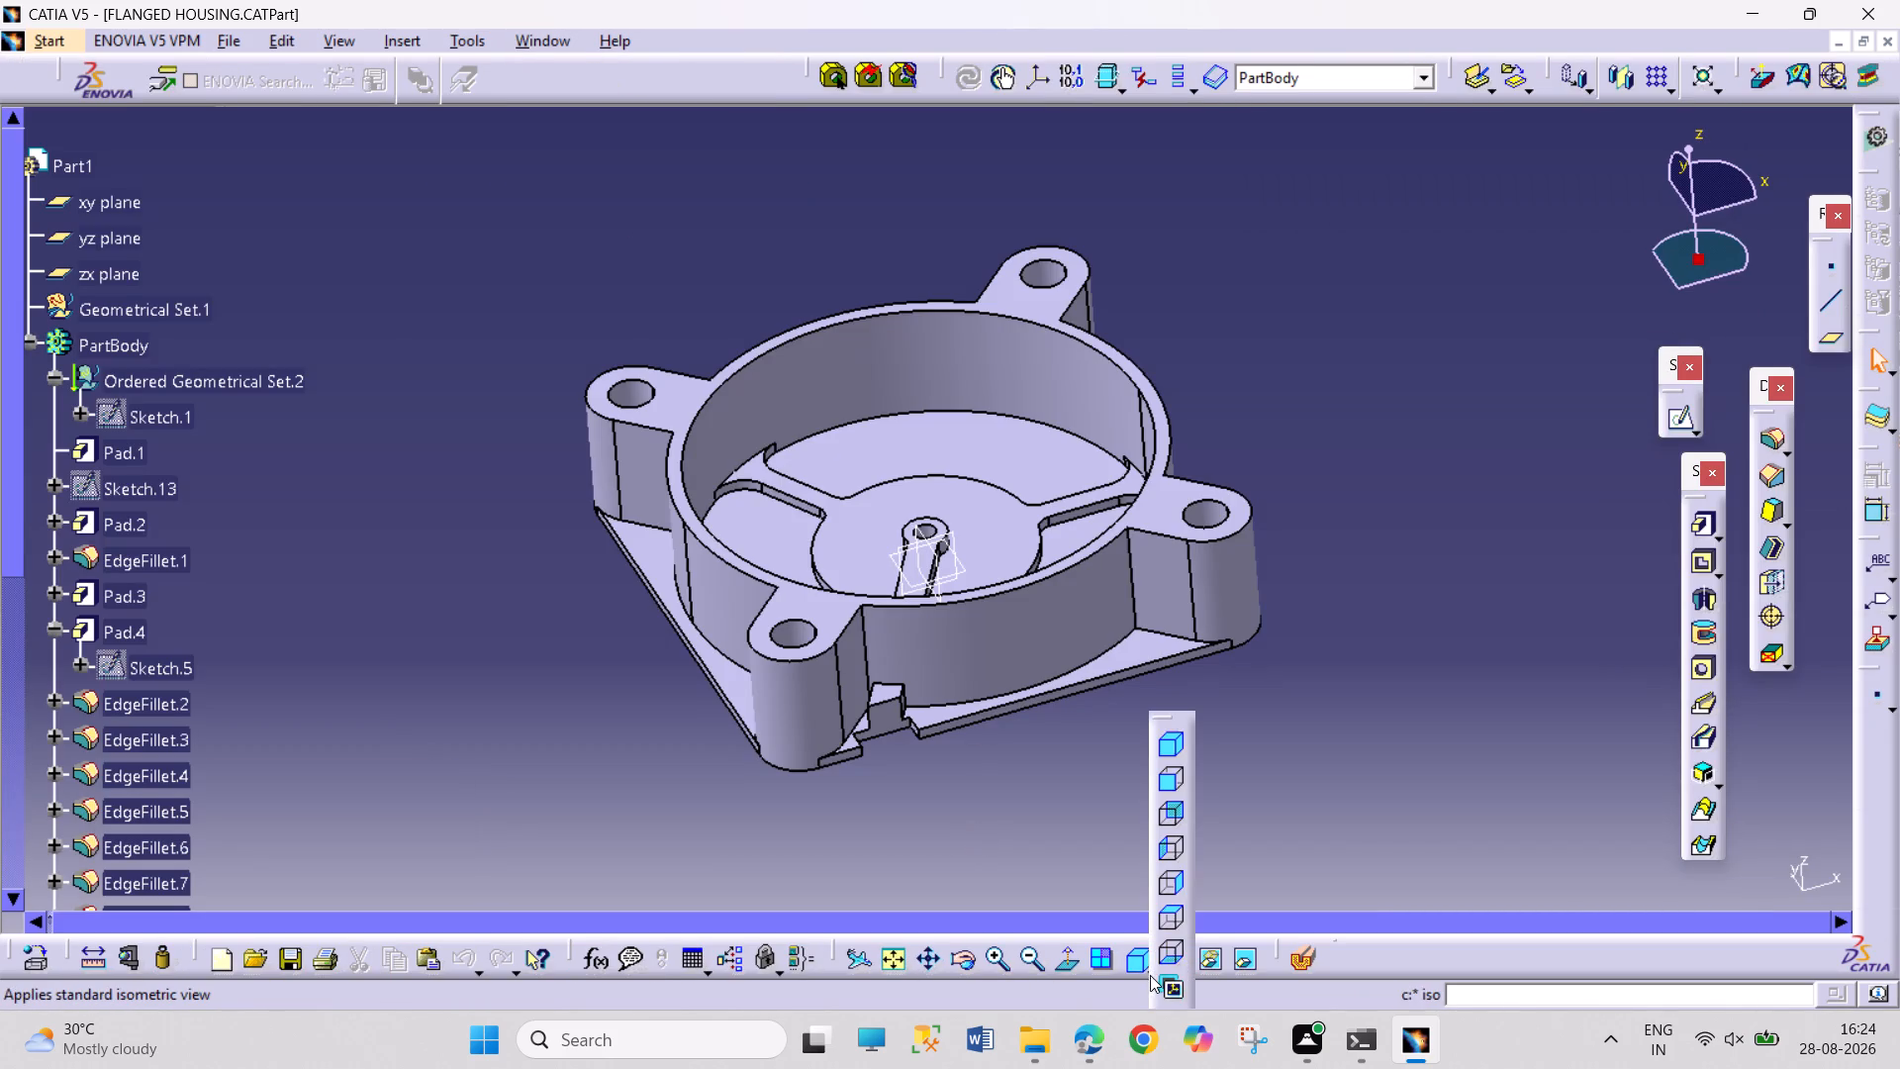
pyautogui.click(1176, 916)
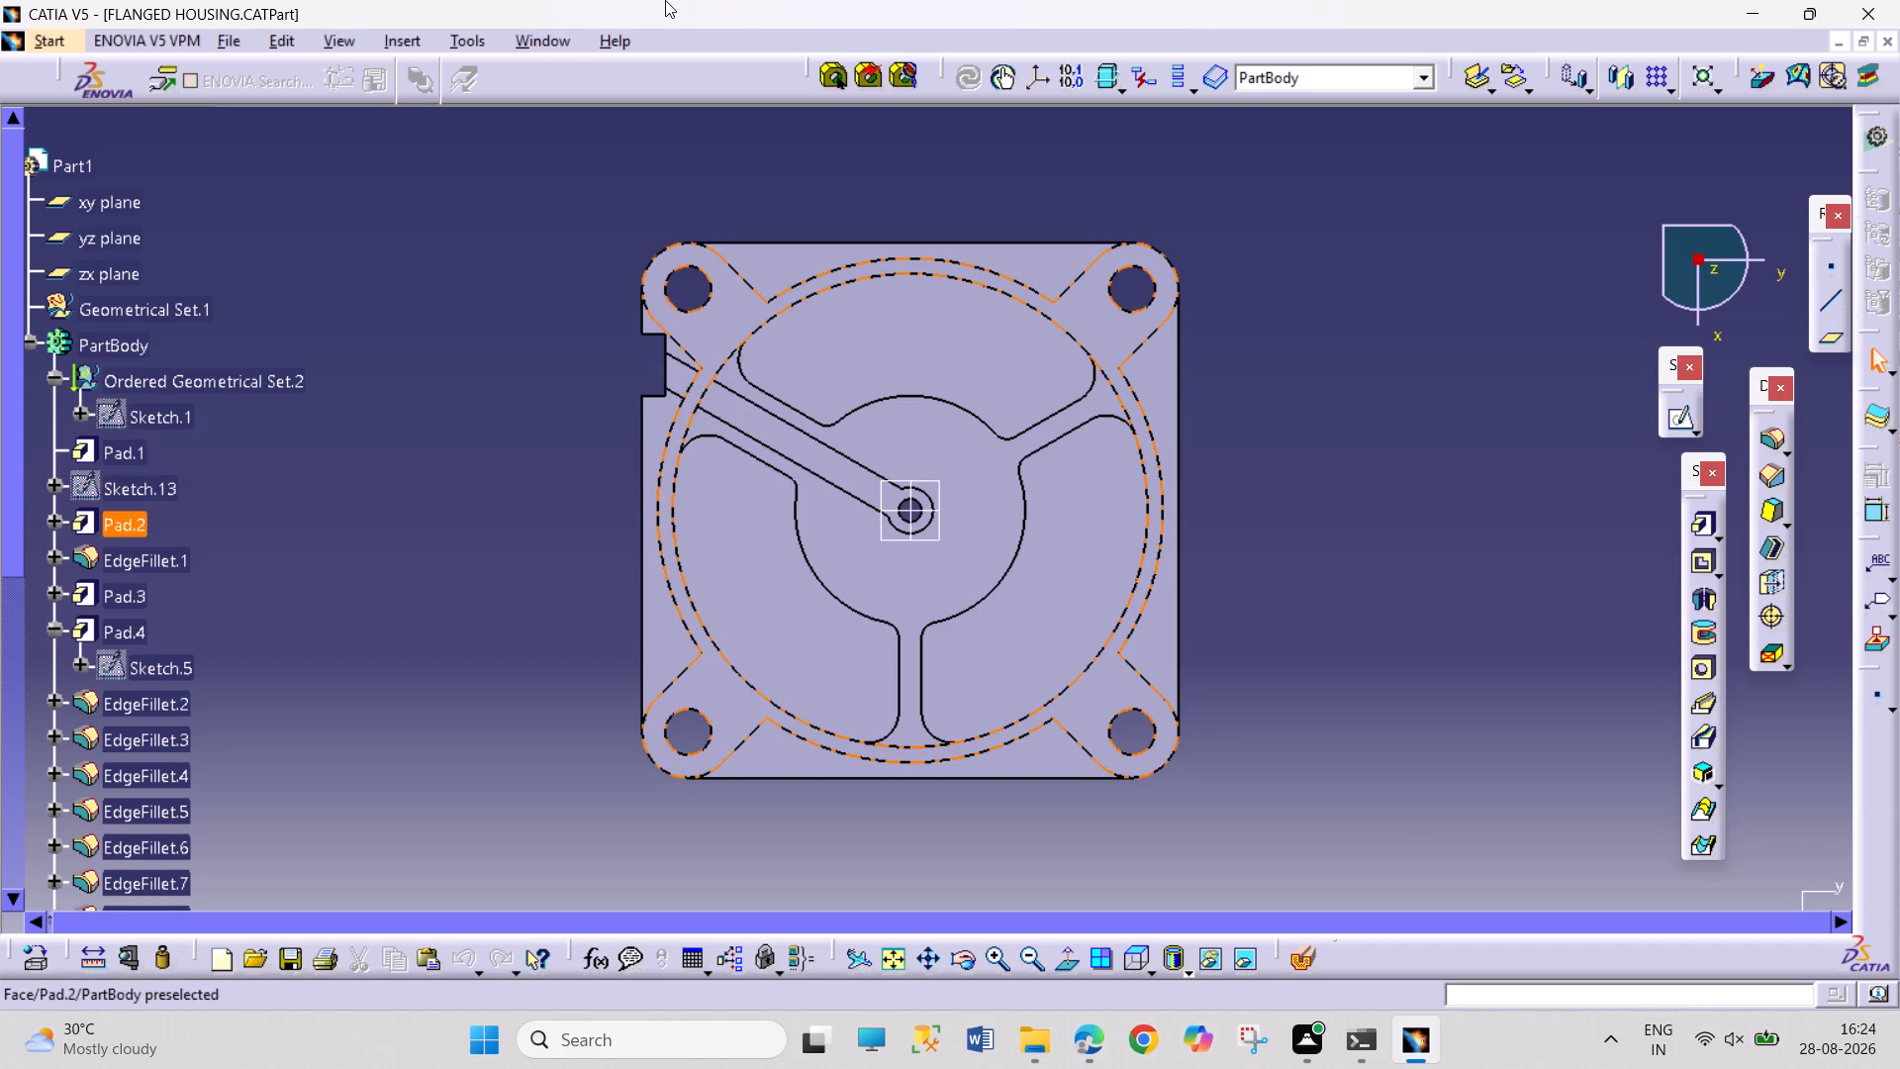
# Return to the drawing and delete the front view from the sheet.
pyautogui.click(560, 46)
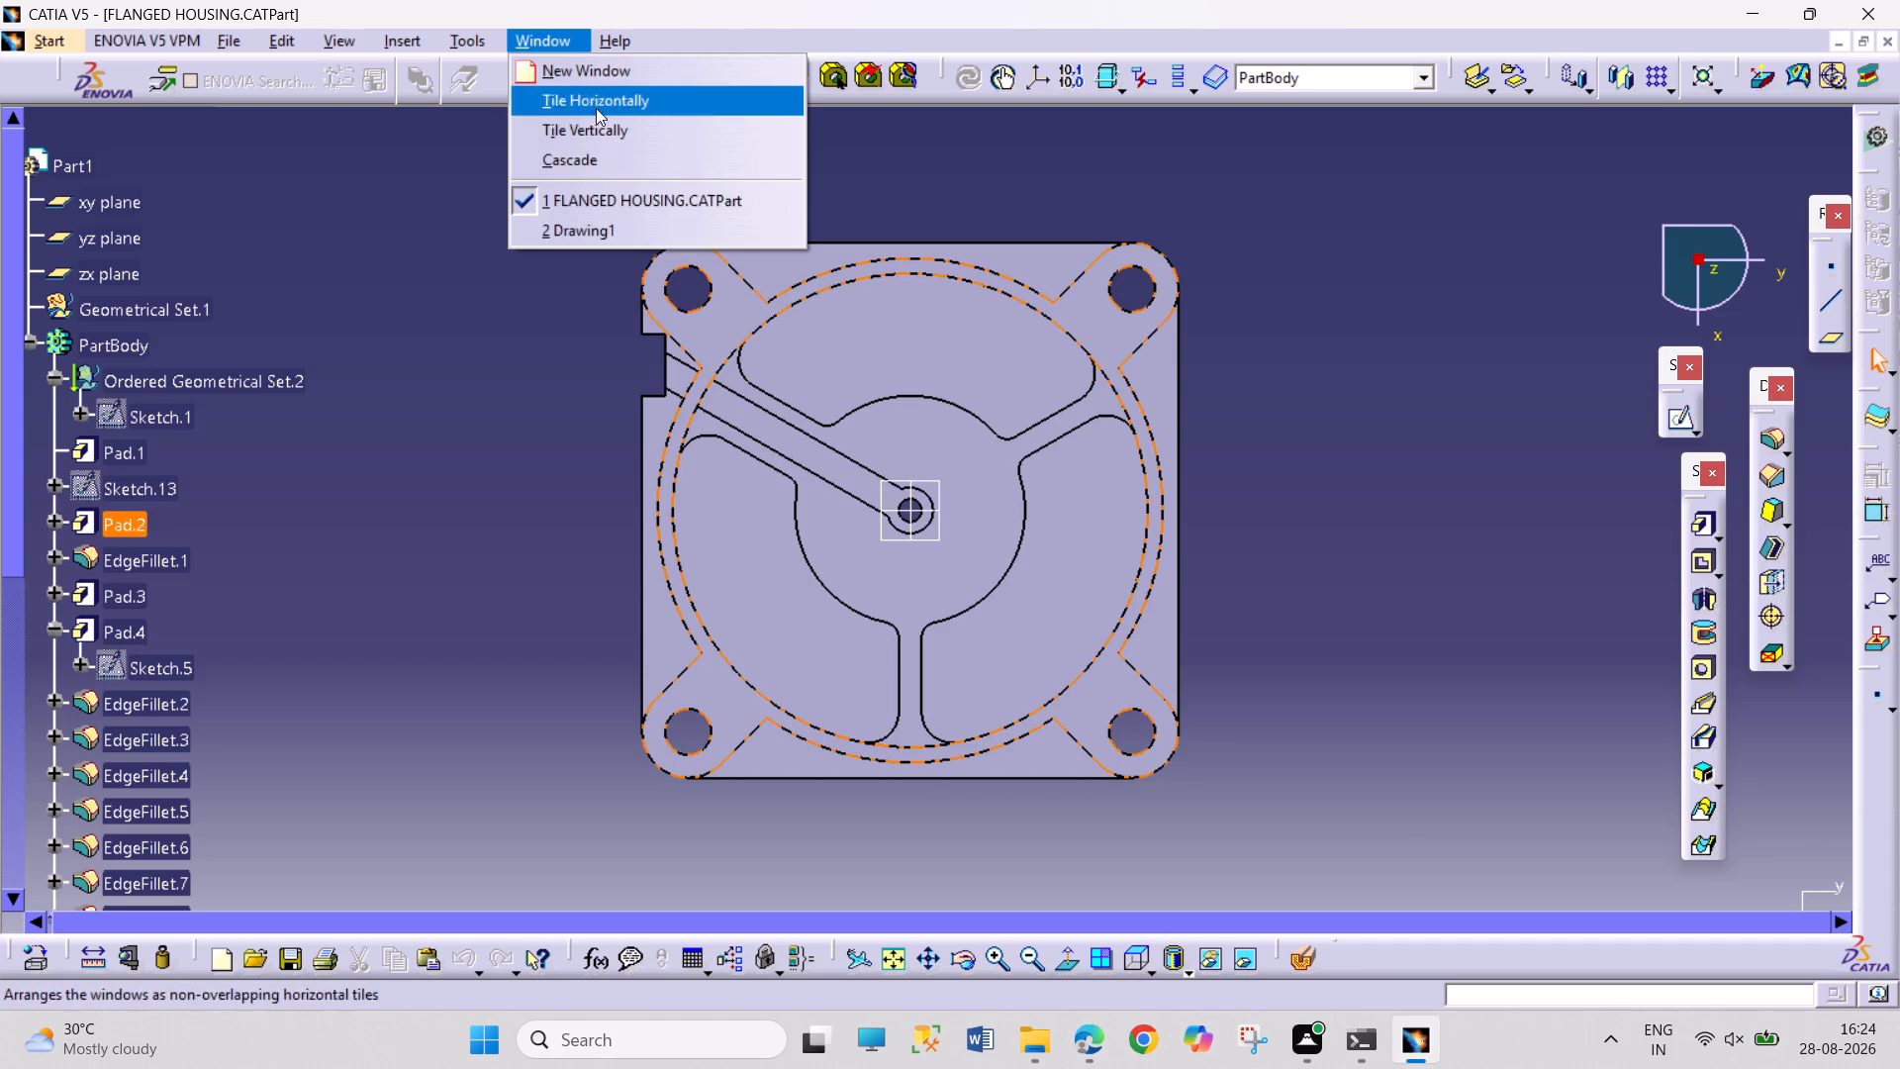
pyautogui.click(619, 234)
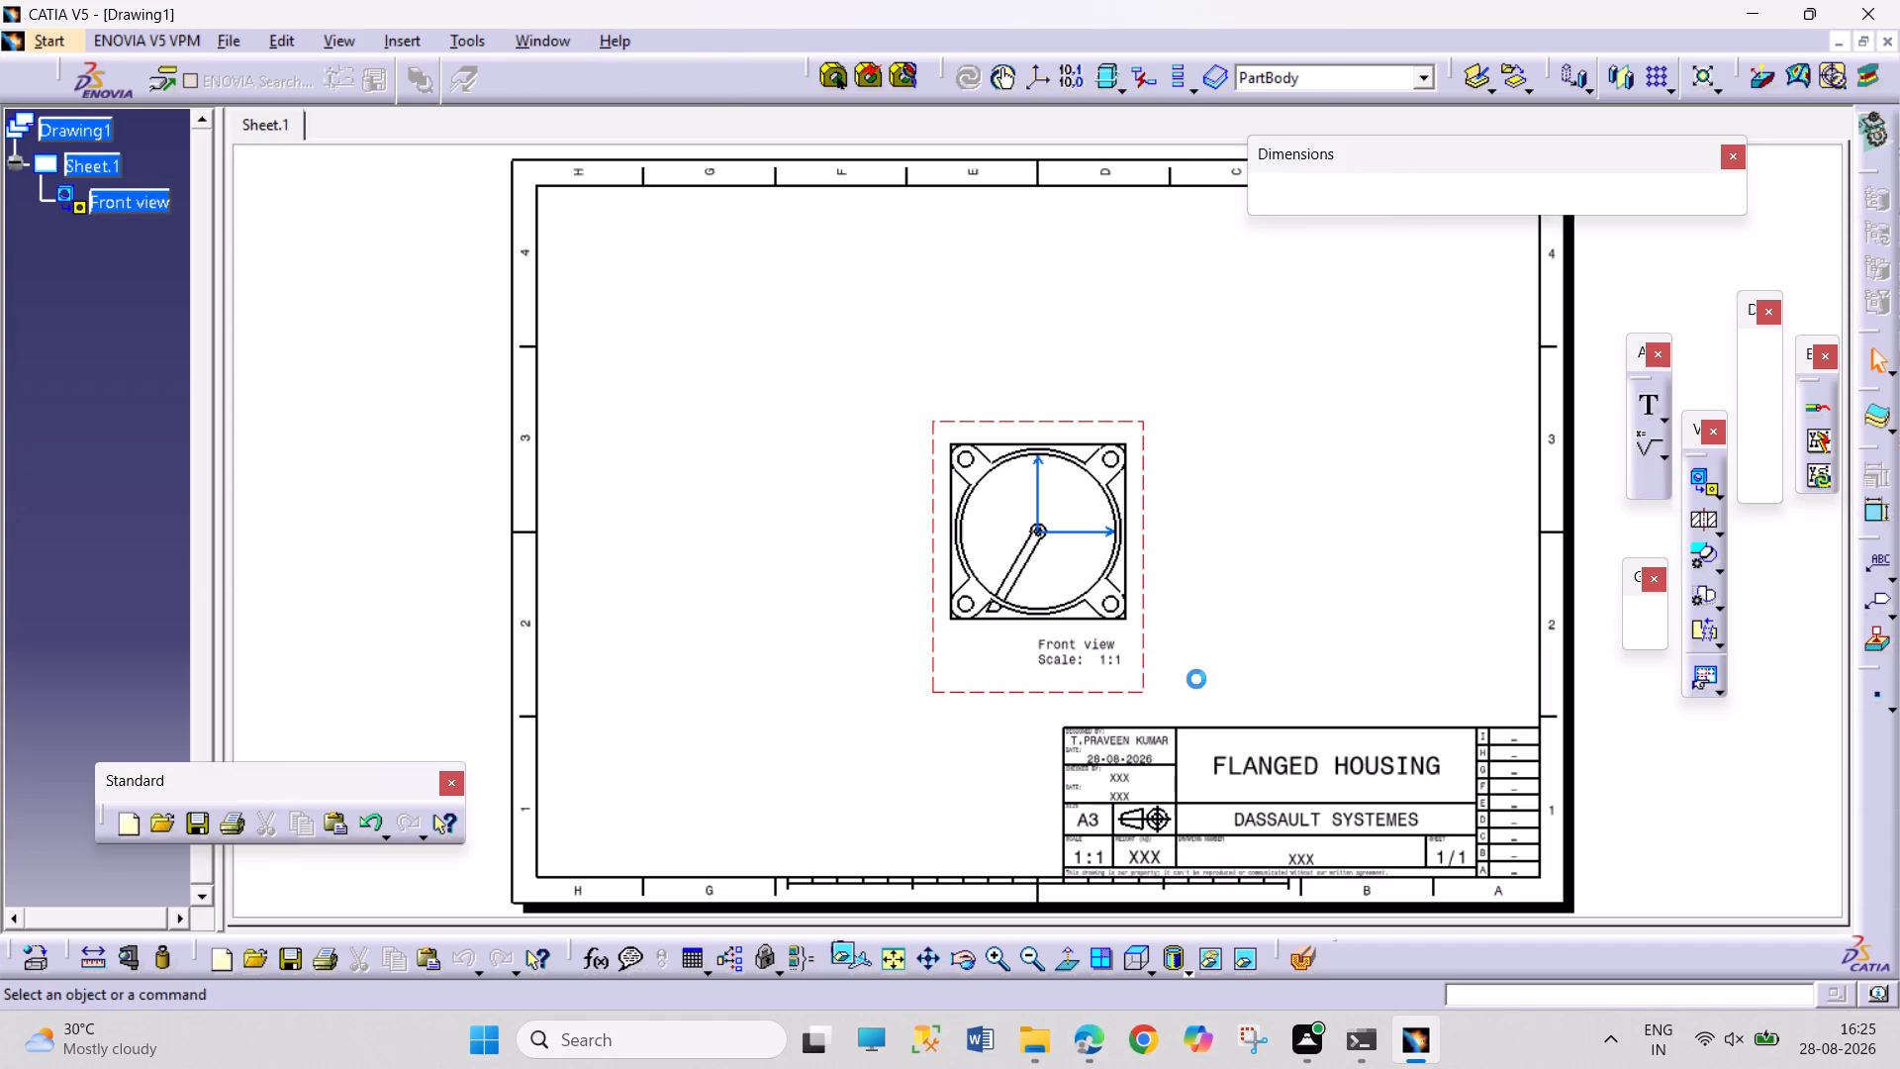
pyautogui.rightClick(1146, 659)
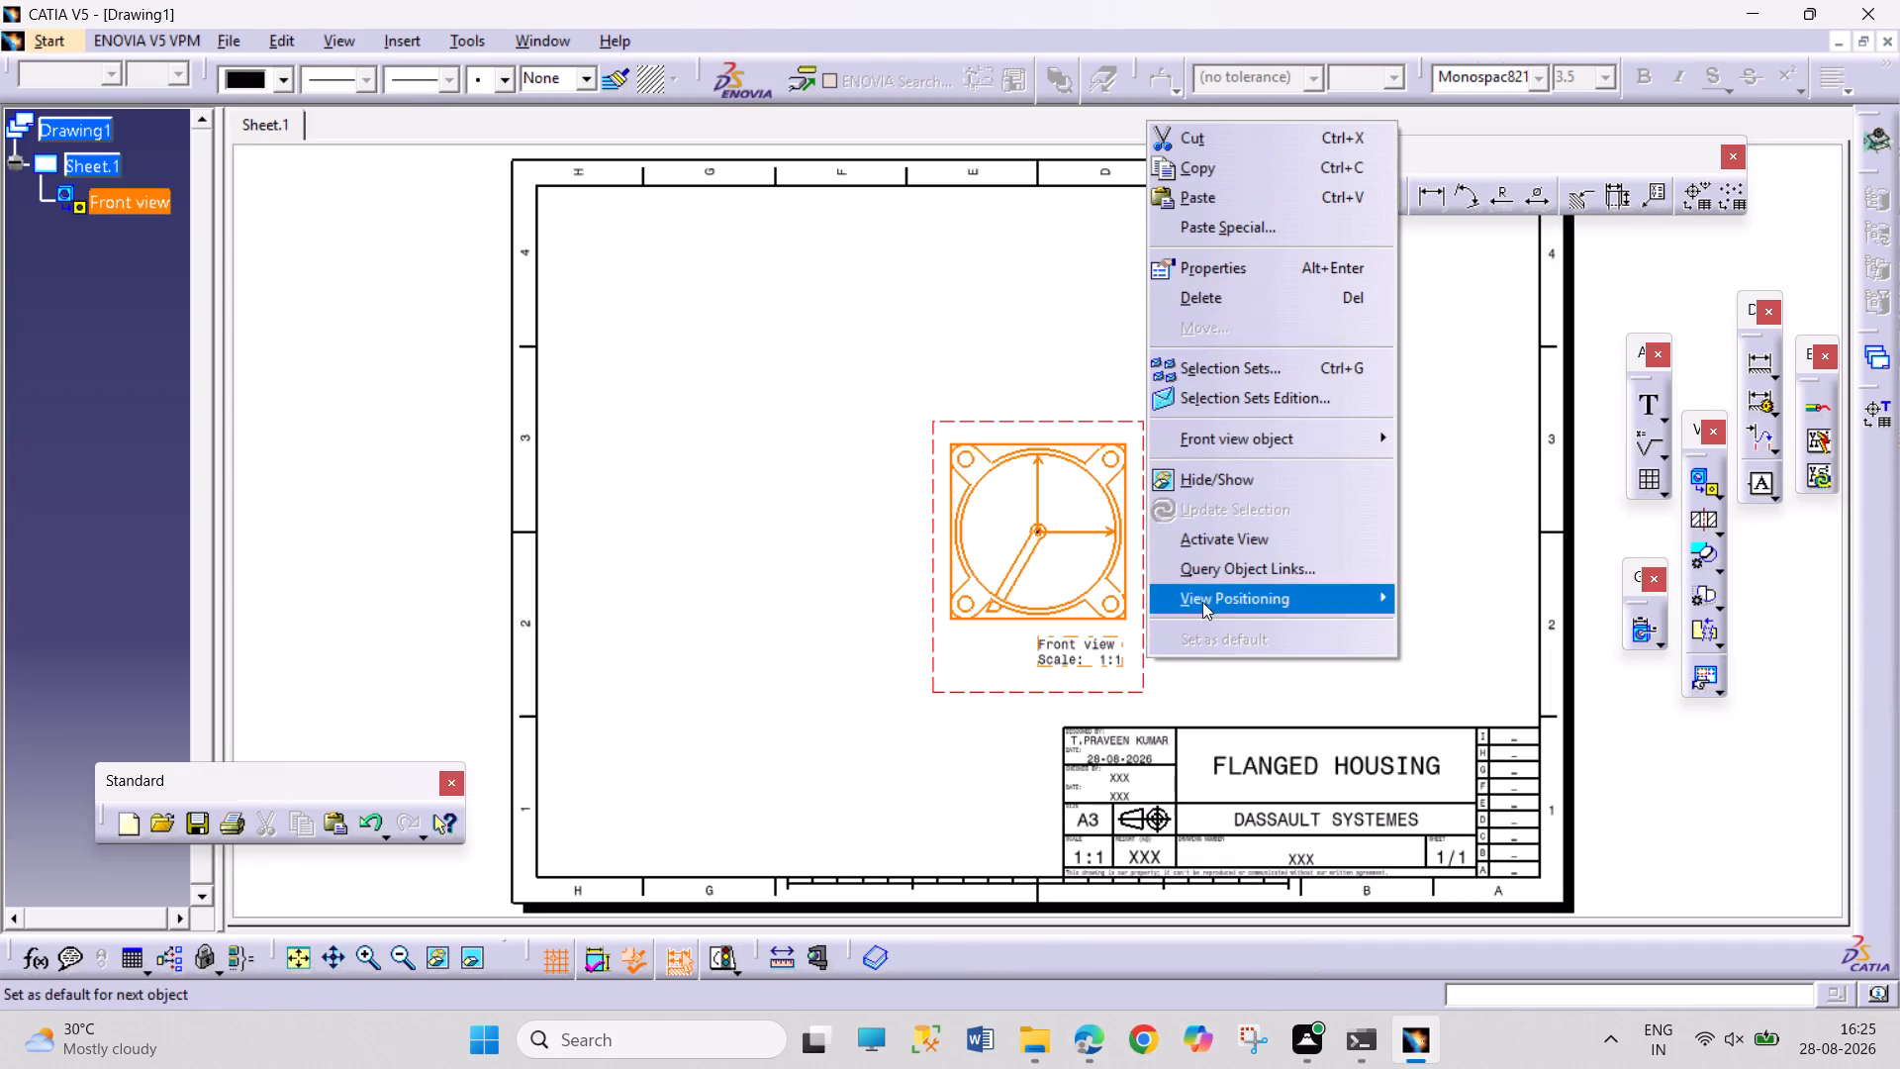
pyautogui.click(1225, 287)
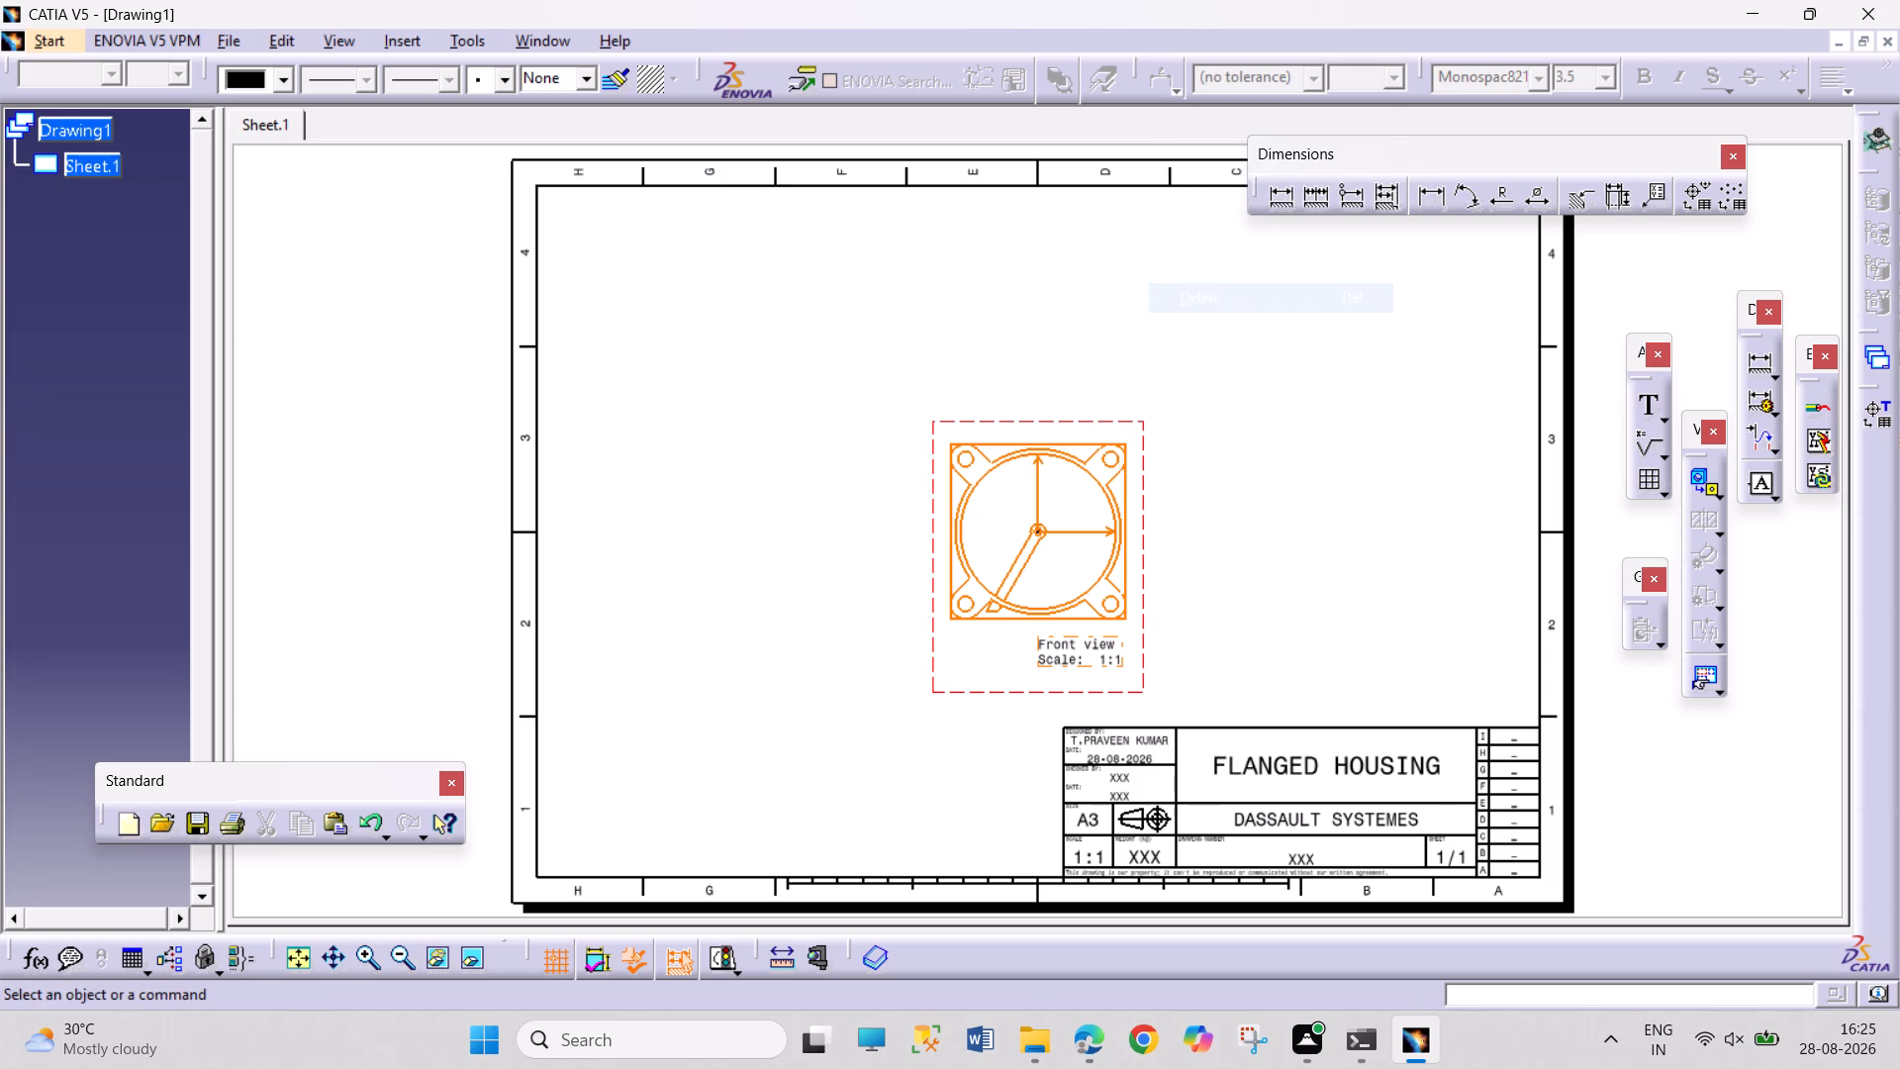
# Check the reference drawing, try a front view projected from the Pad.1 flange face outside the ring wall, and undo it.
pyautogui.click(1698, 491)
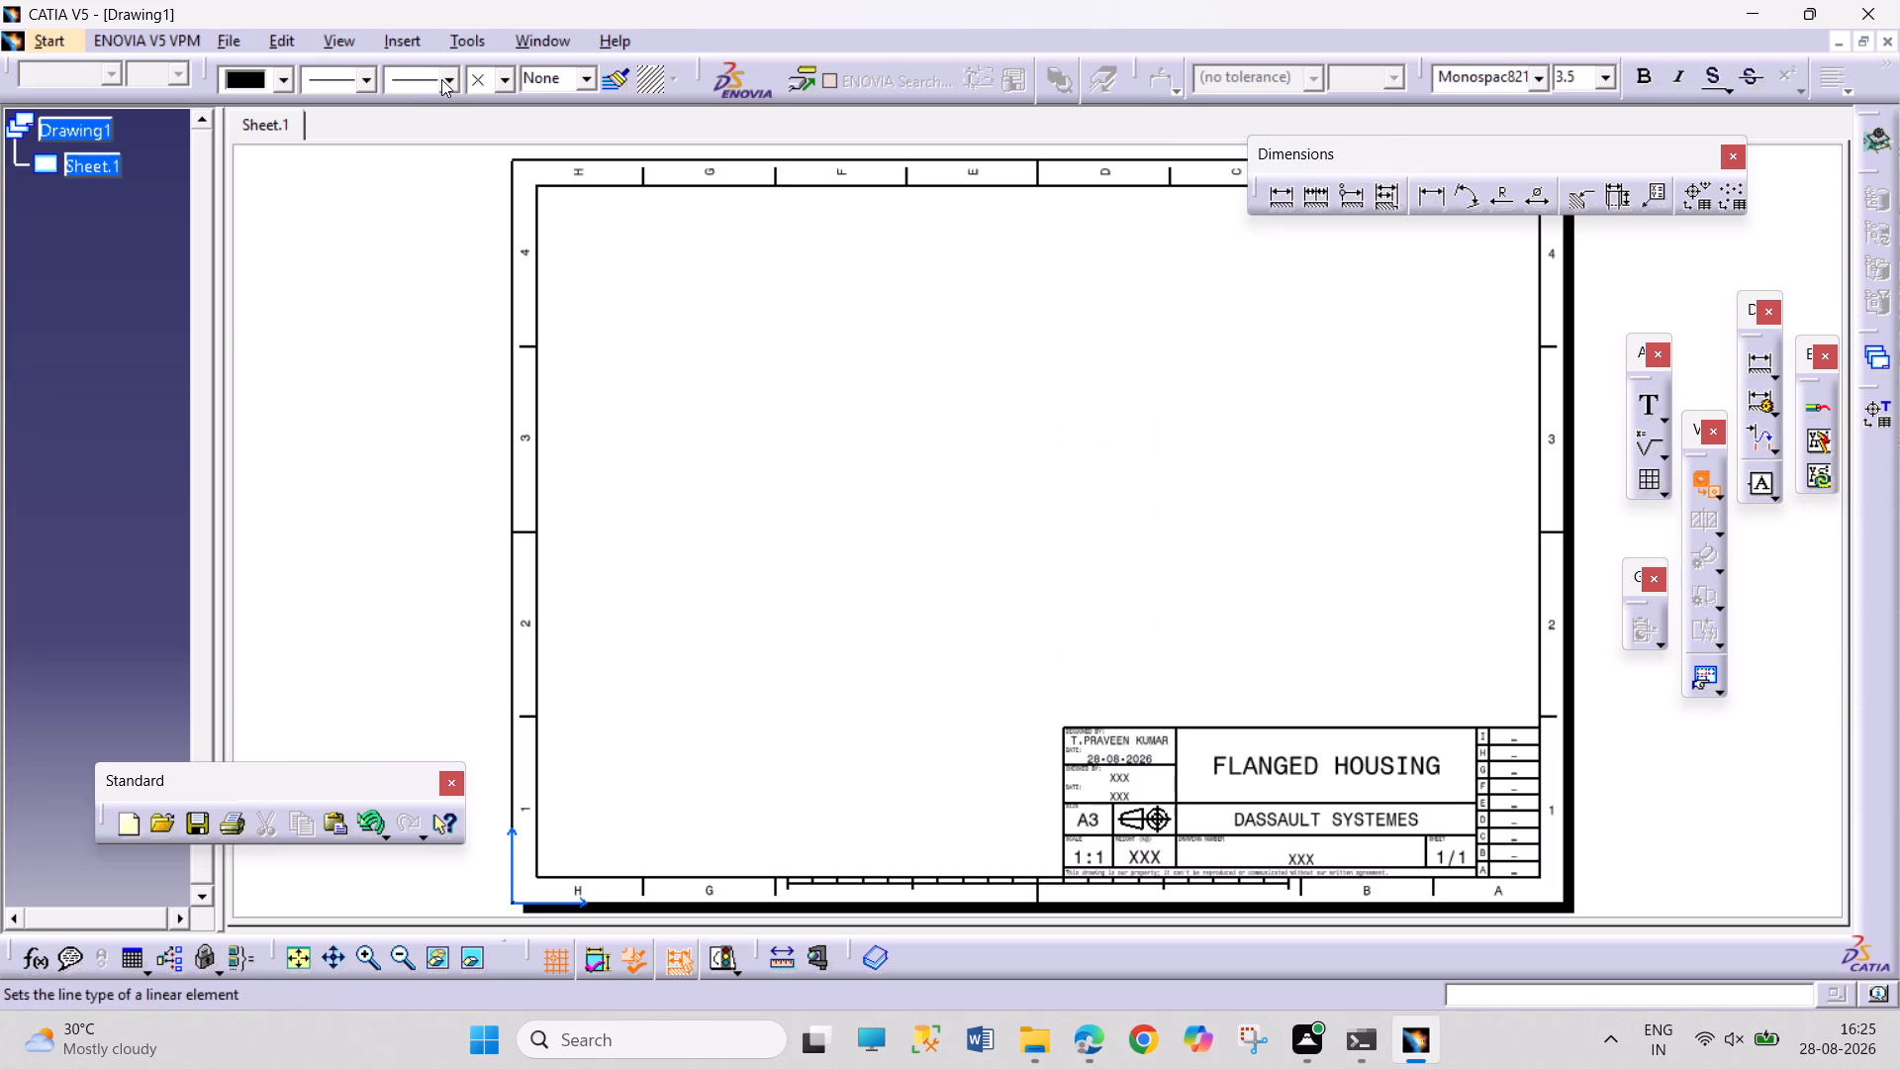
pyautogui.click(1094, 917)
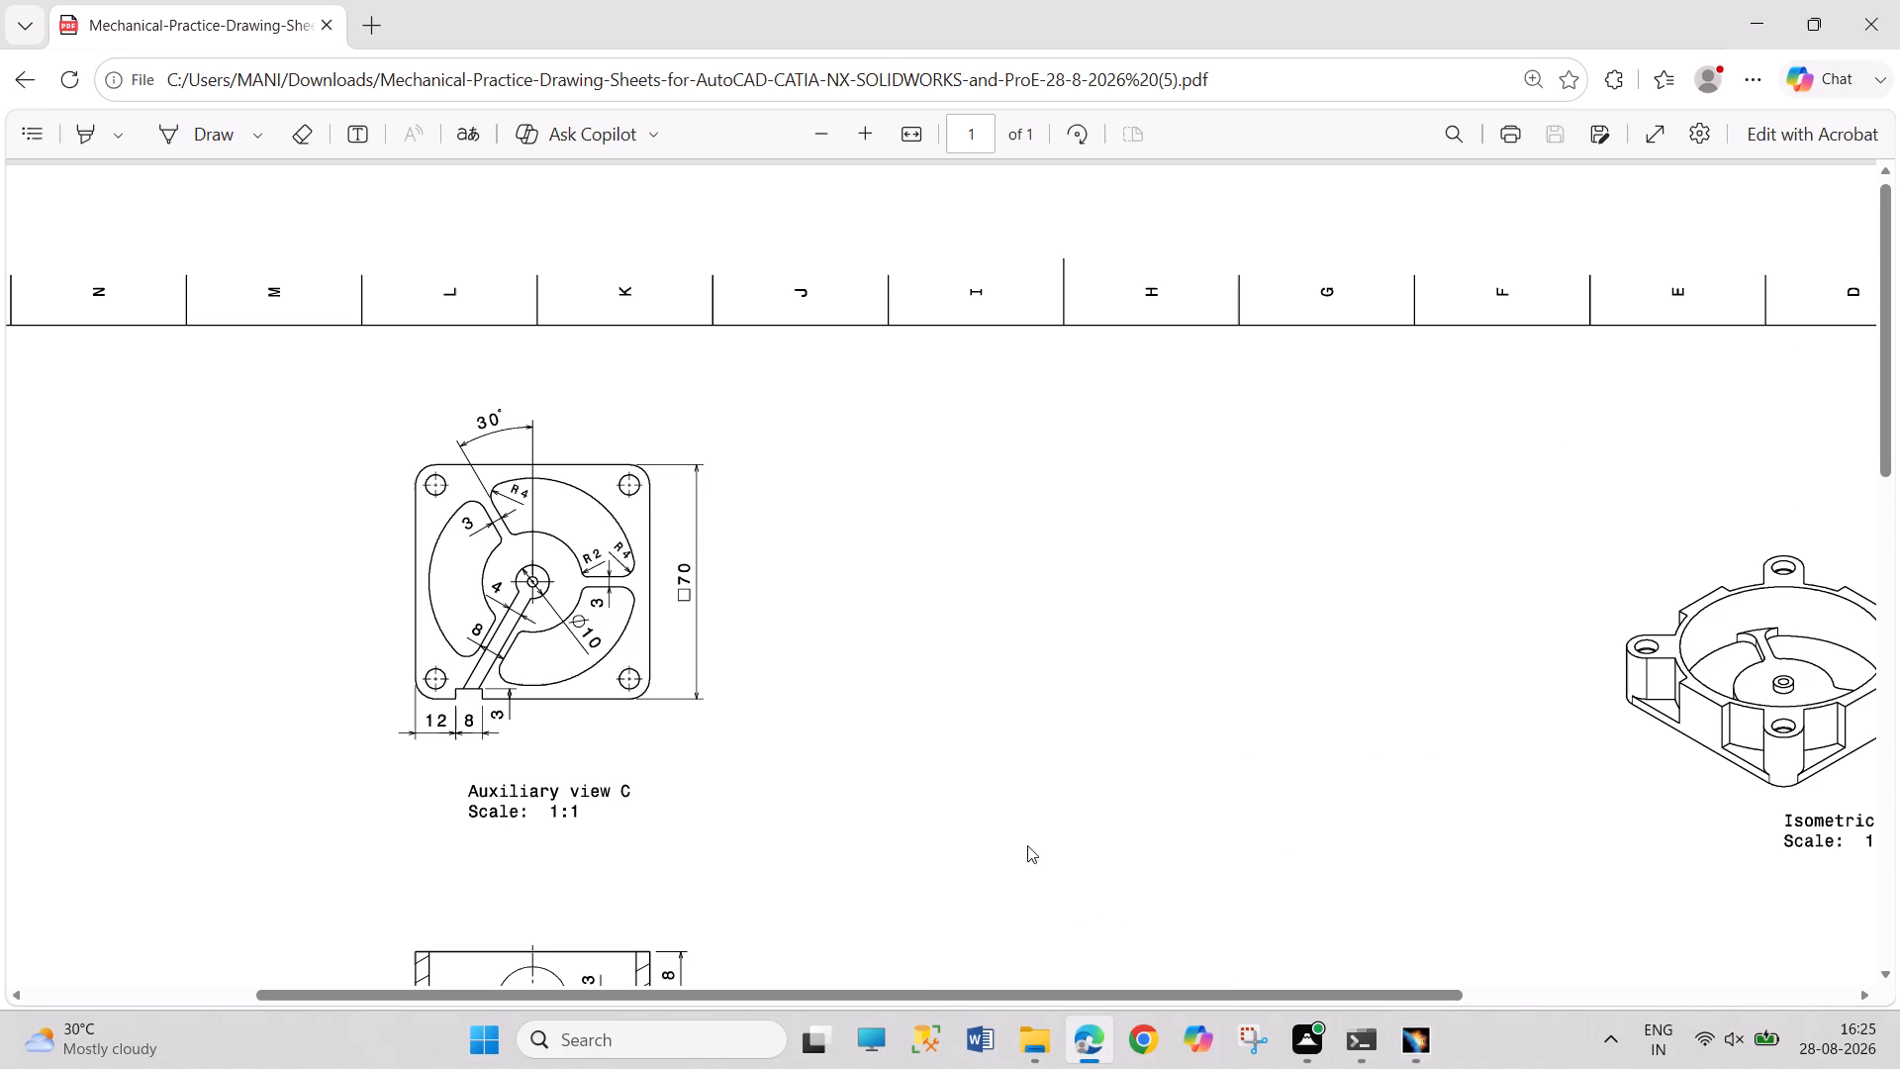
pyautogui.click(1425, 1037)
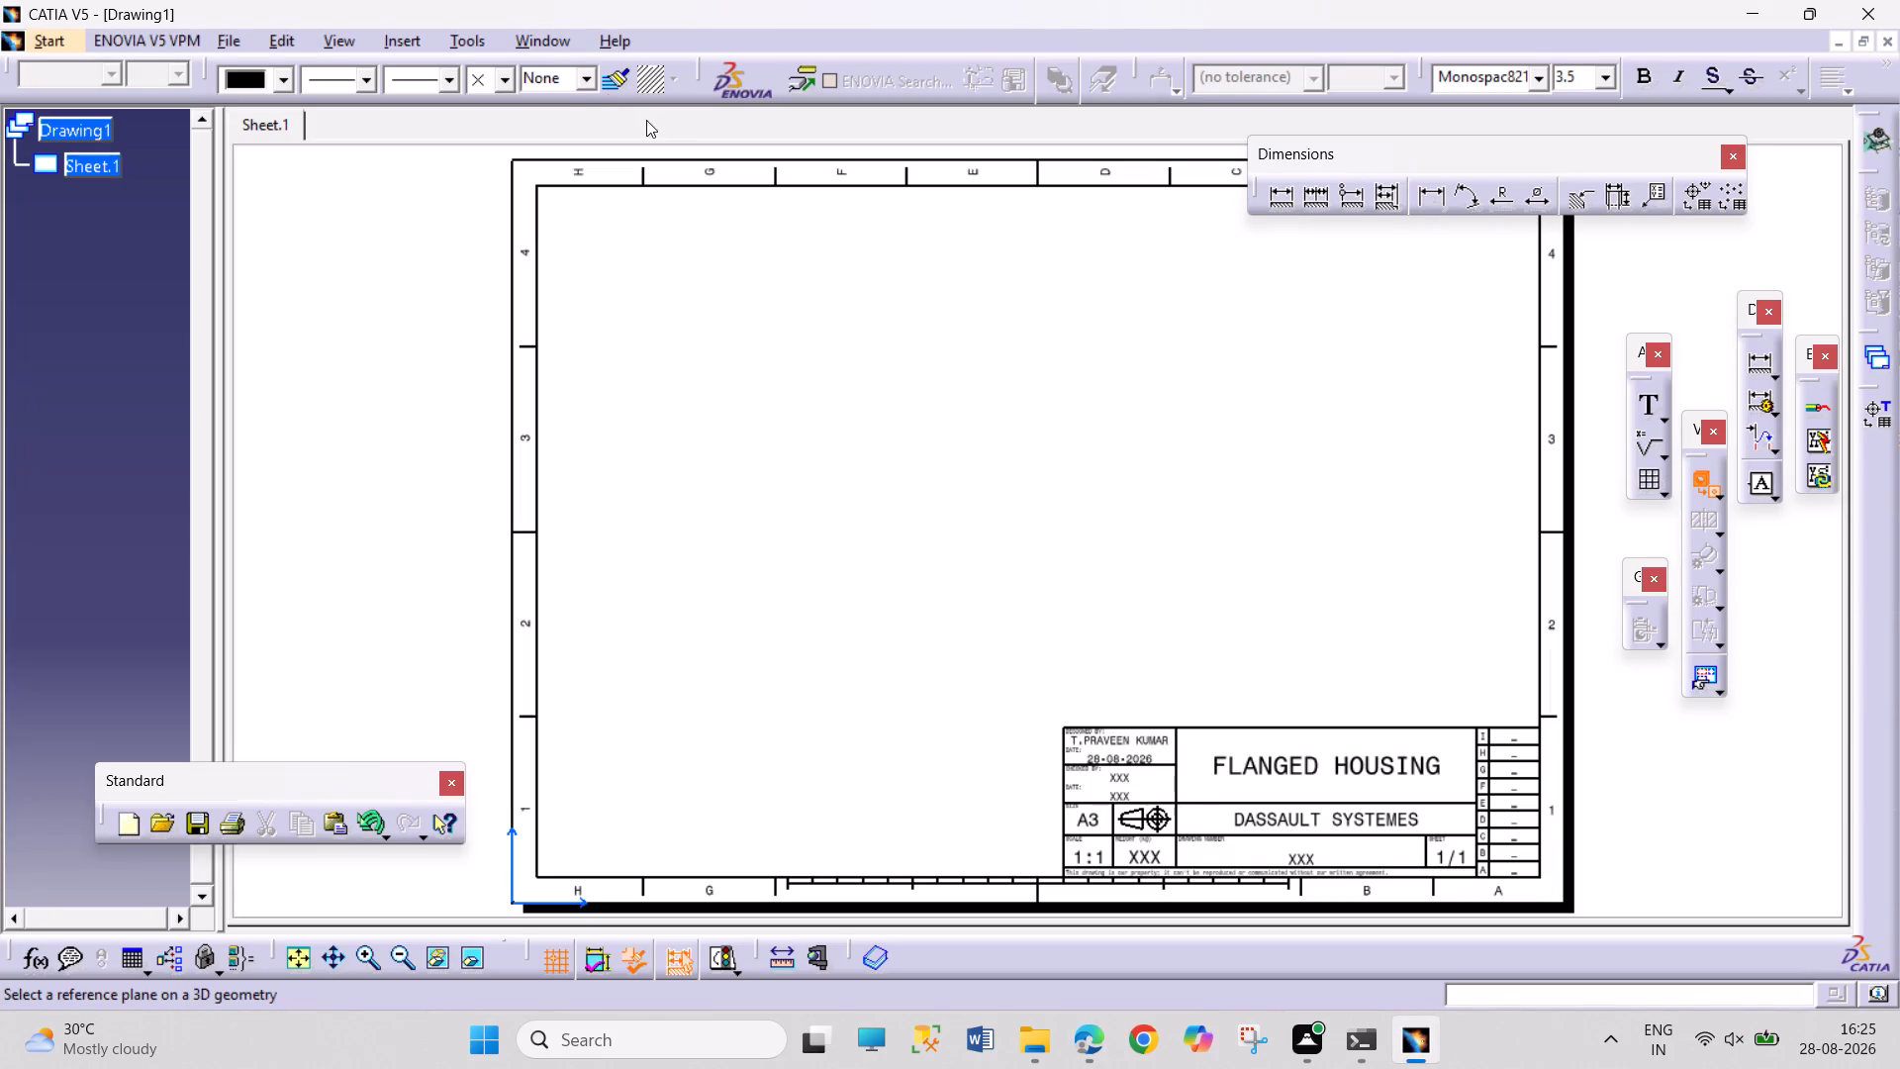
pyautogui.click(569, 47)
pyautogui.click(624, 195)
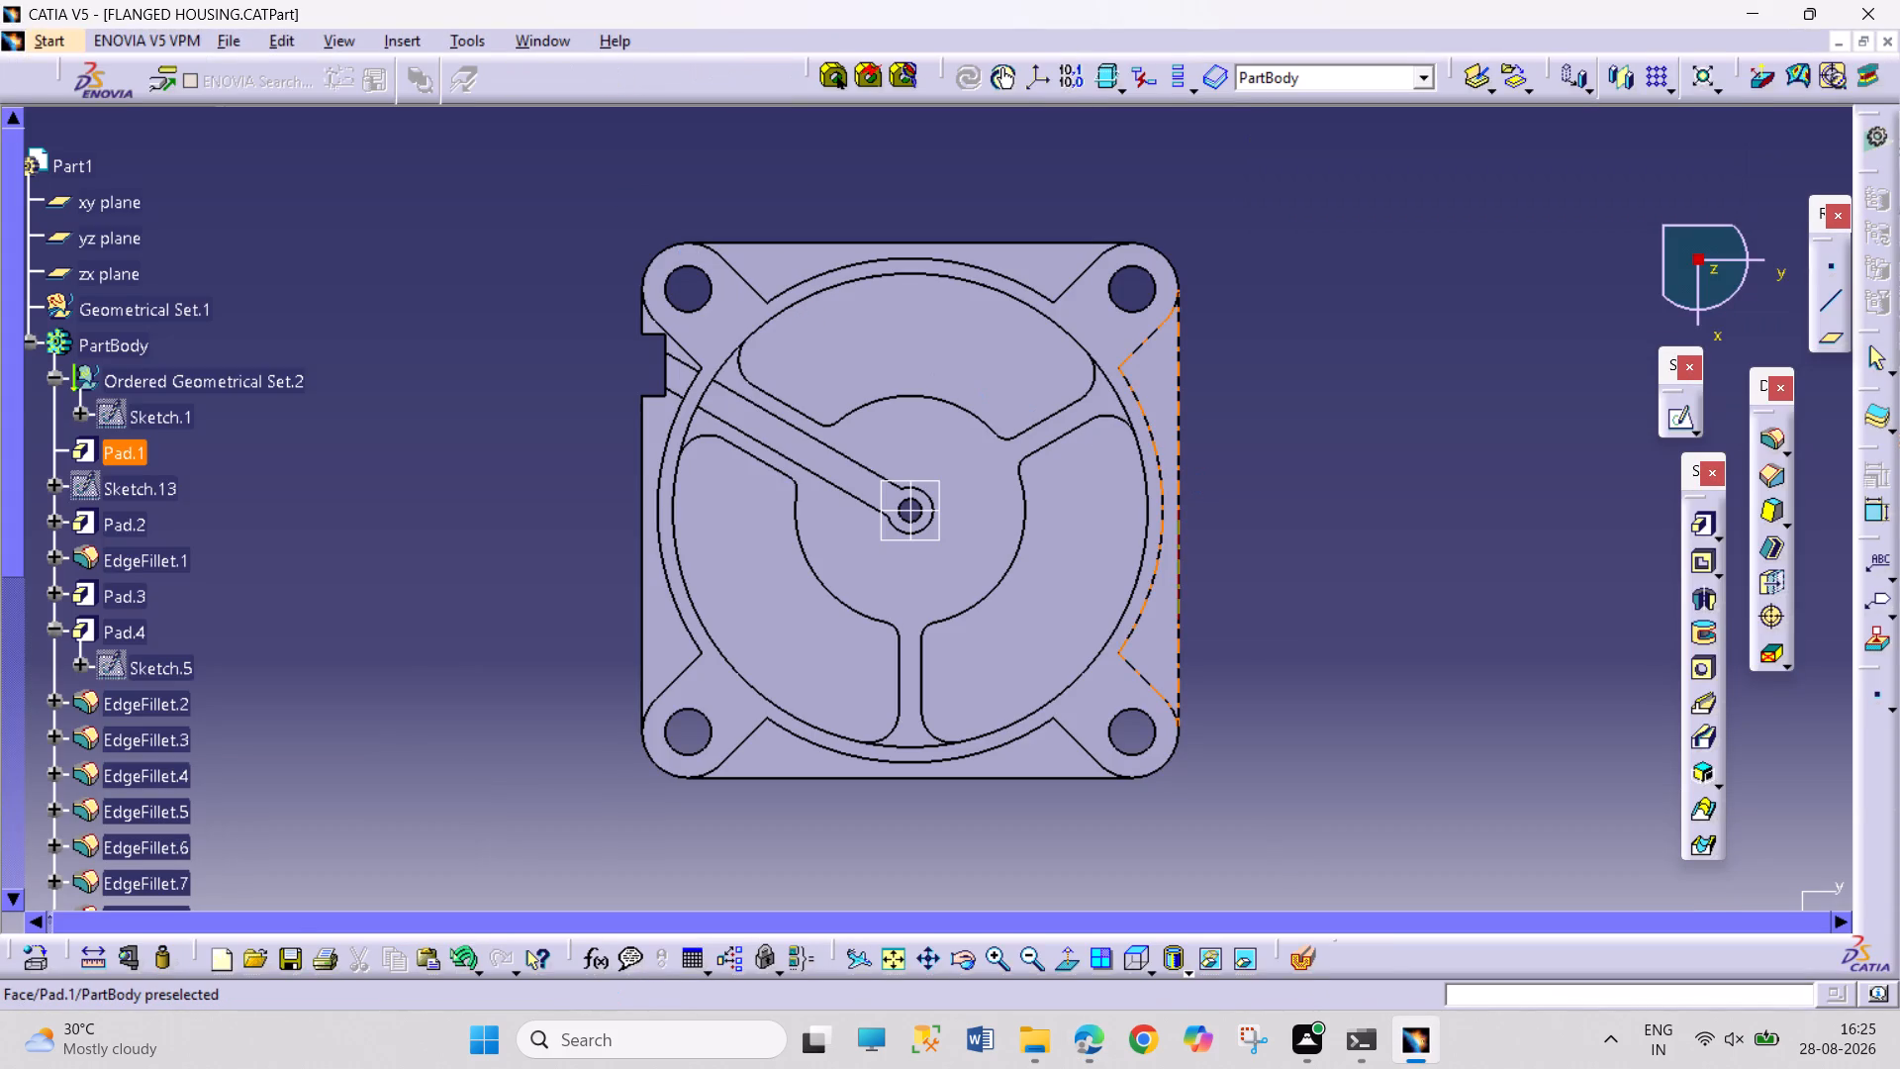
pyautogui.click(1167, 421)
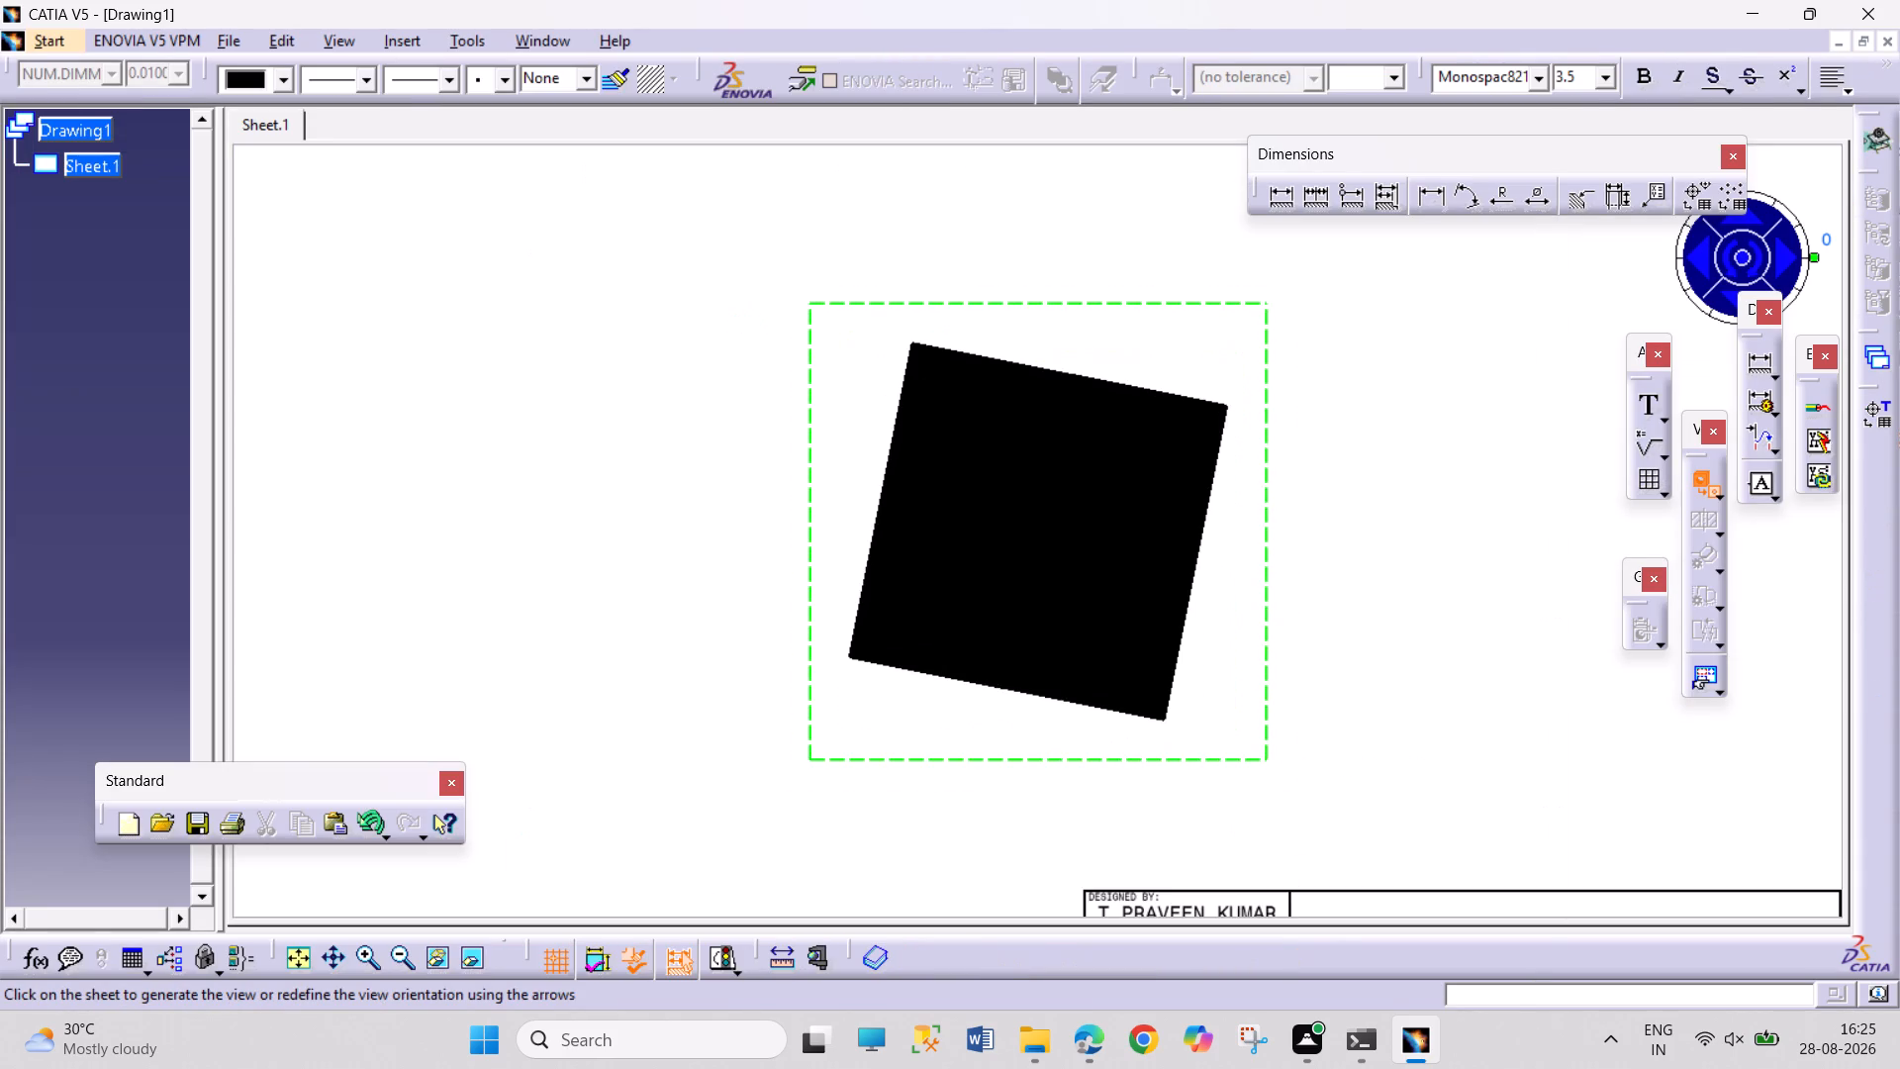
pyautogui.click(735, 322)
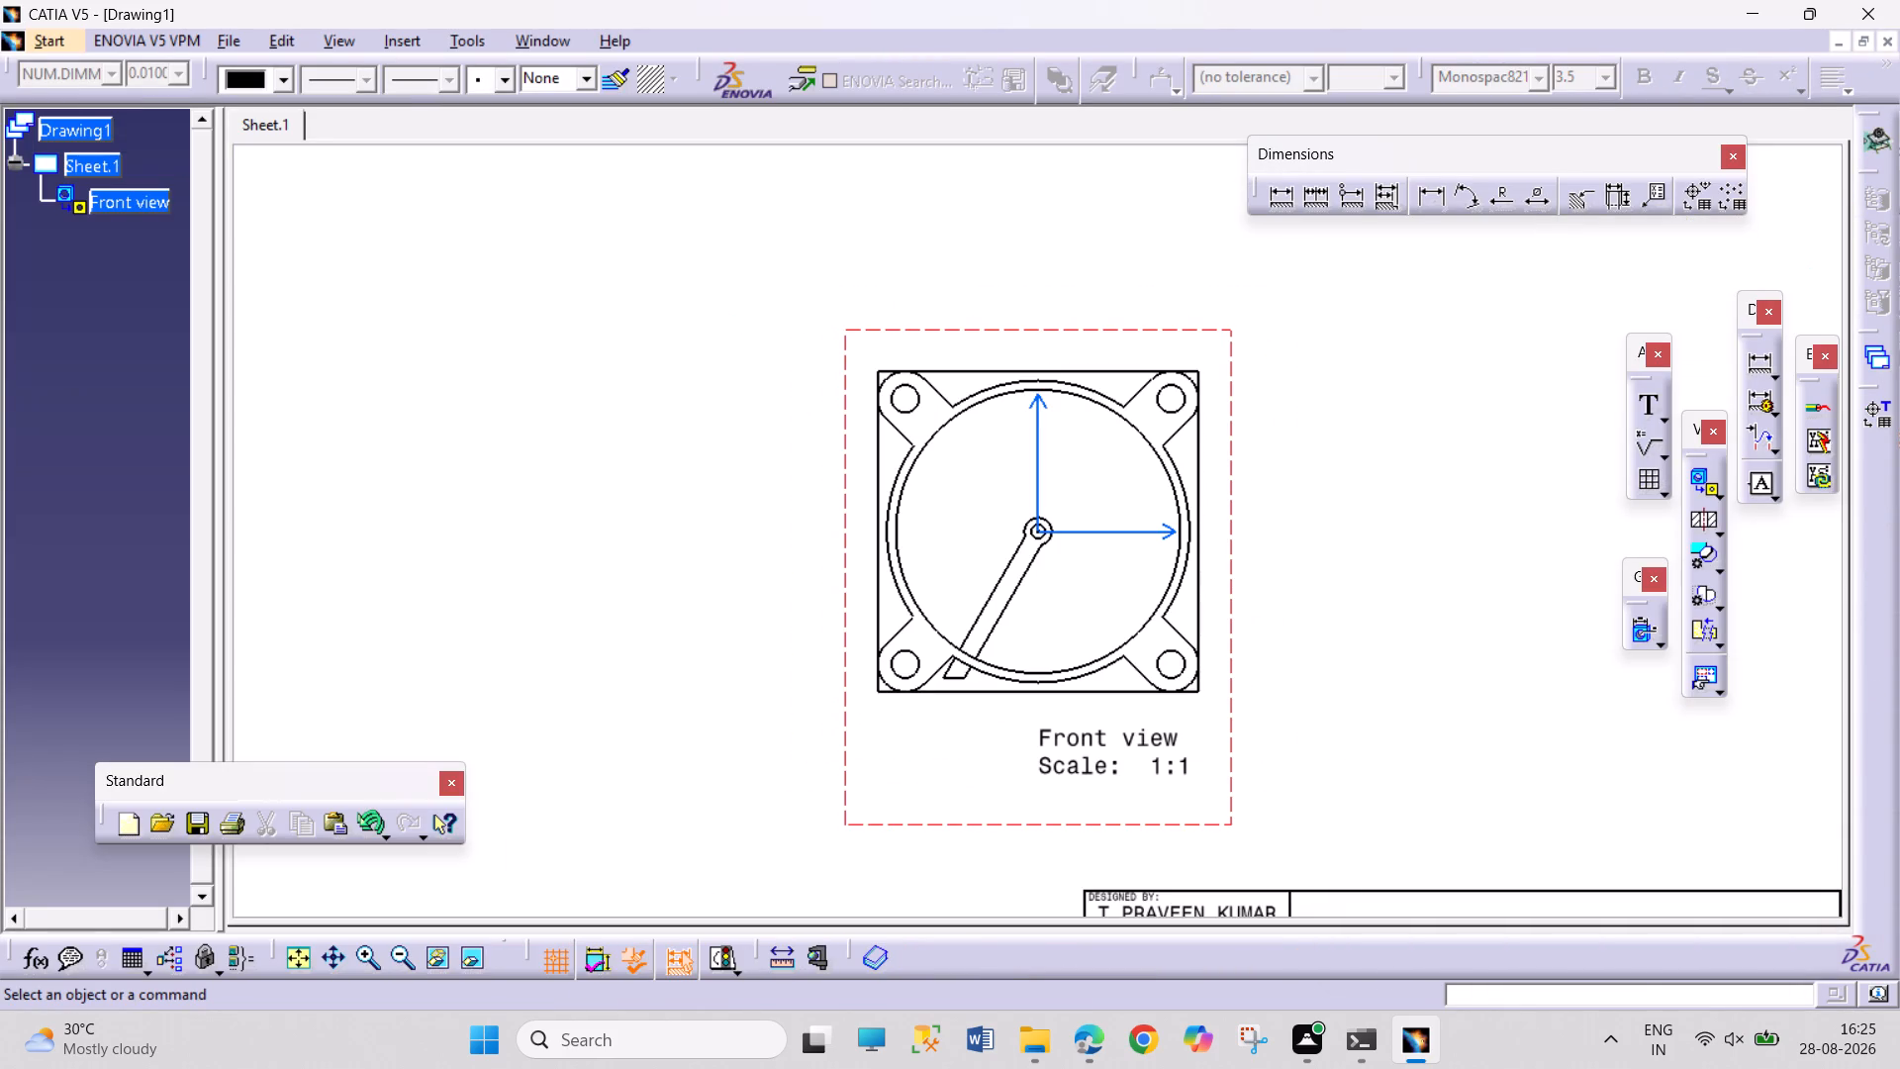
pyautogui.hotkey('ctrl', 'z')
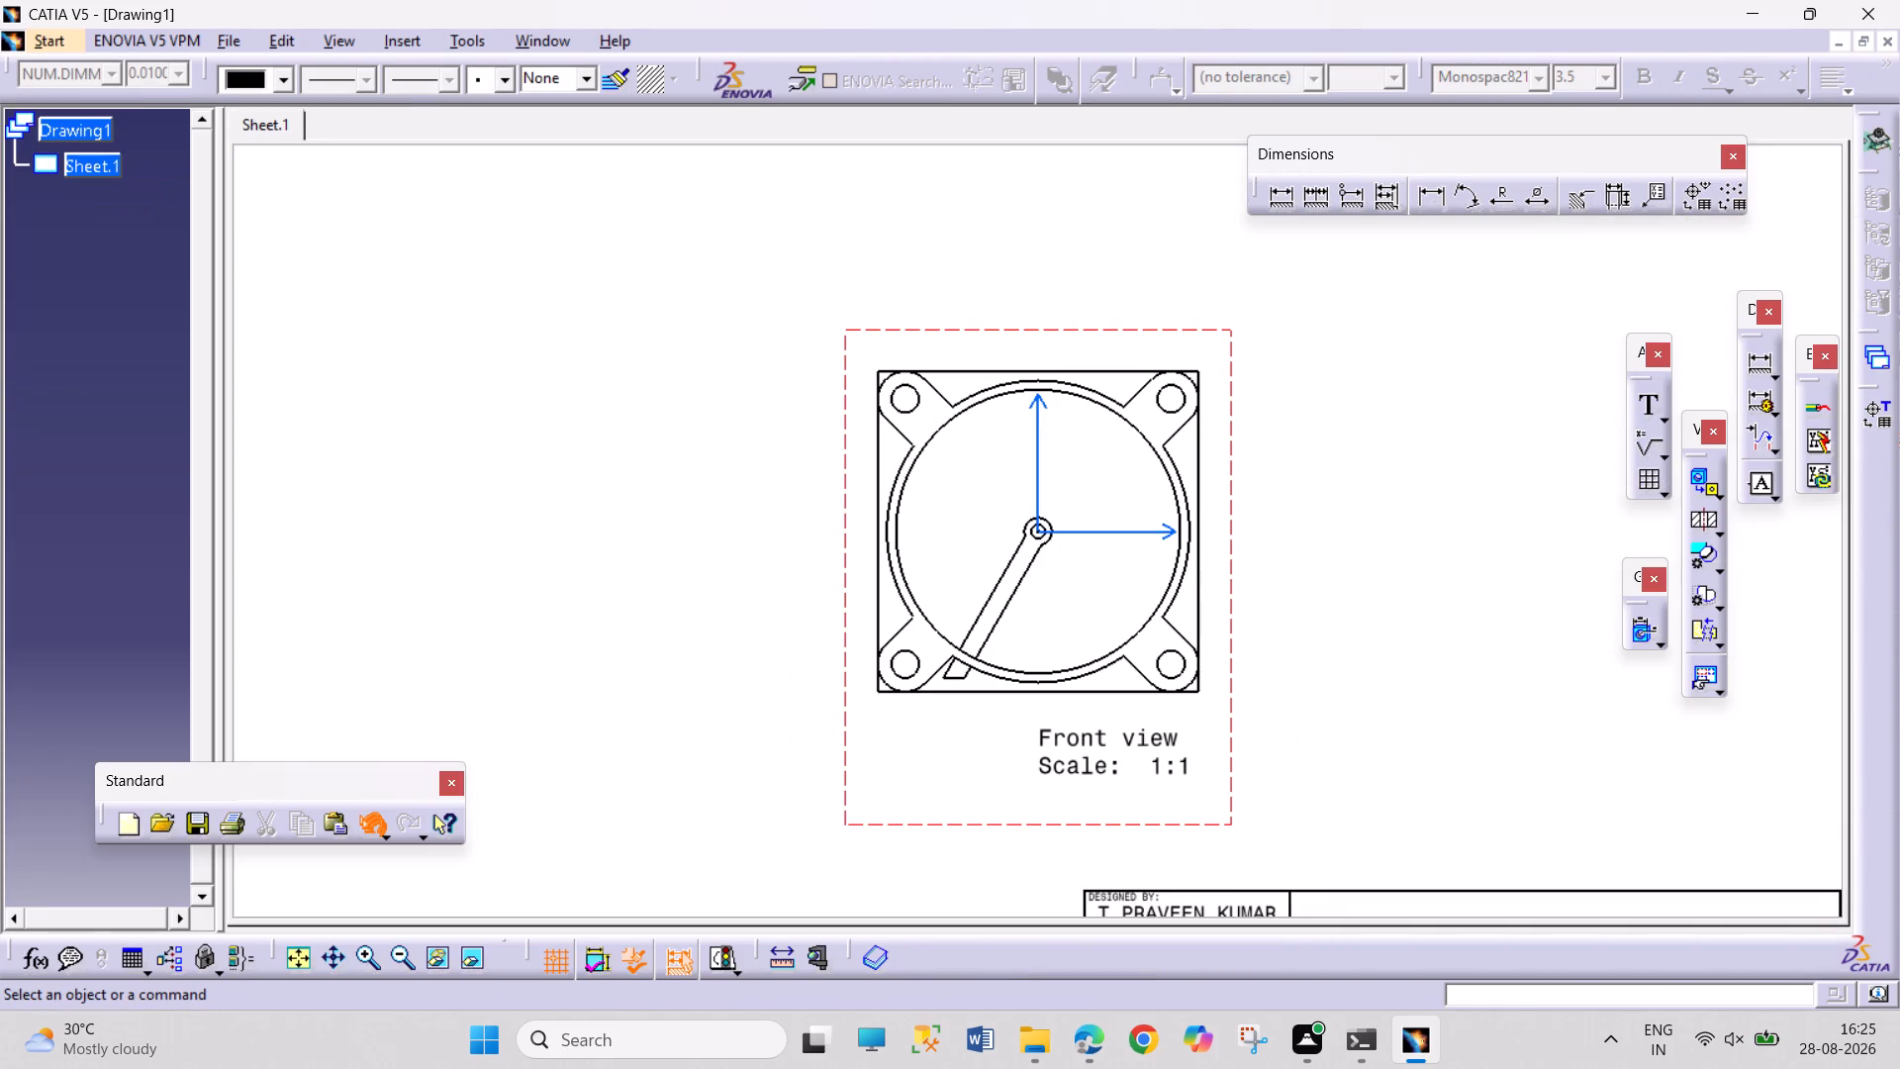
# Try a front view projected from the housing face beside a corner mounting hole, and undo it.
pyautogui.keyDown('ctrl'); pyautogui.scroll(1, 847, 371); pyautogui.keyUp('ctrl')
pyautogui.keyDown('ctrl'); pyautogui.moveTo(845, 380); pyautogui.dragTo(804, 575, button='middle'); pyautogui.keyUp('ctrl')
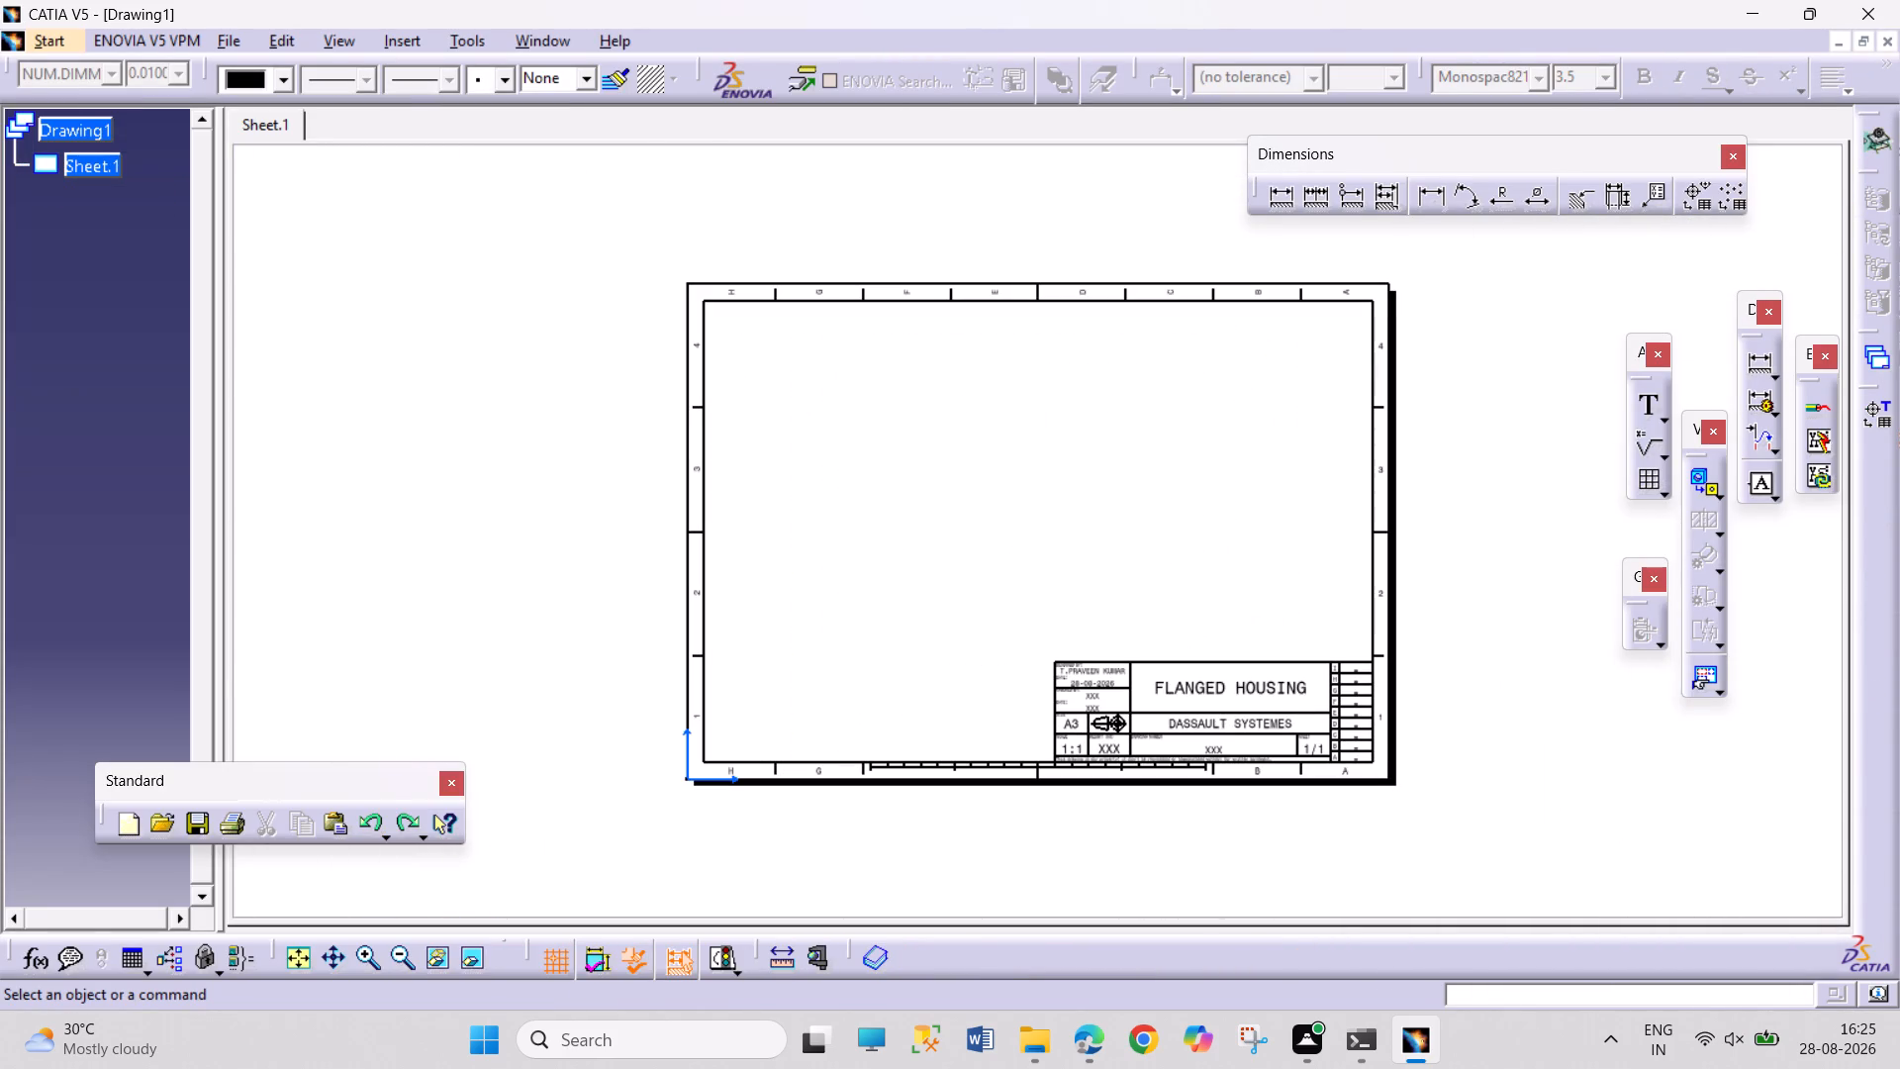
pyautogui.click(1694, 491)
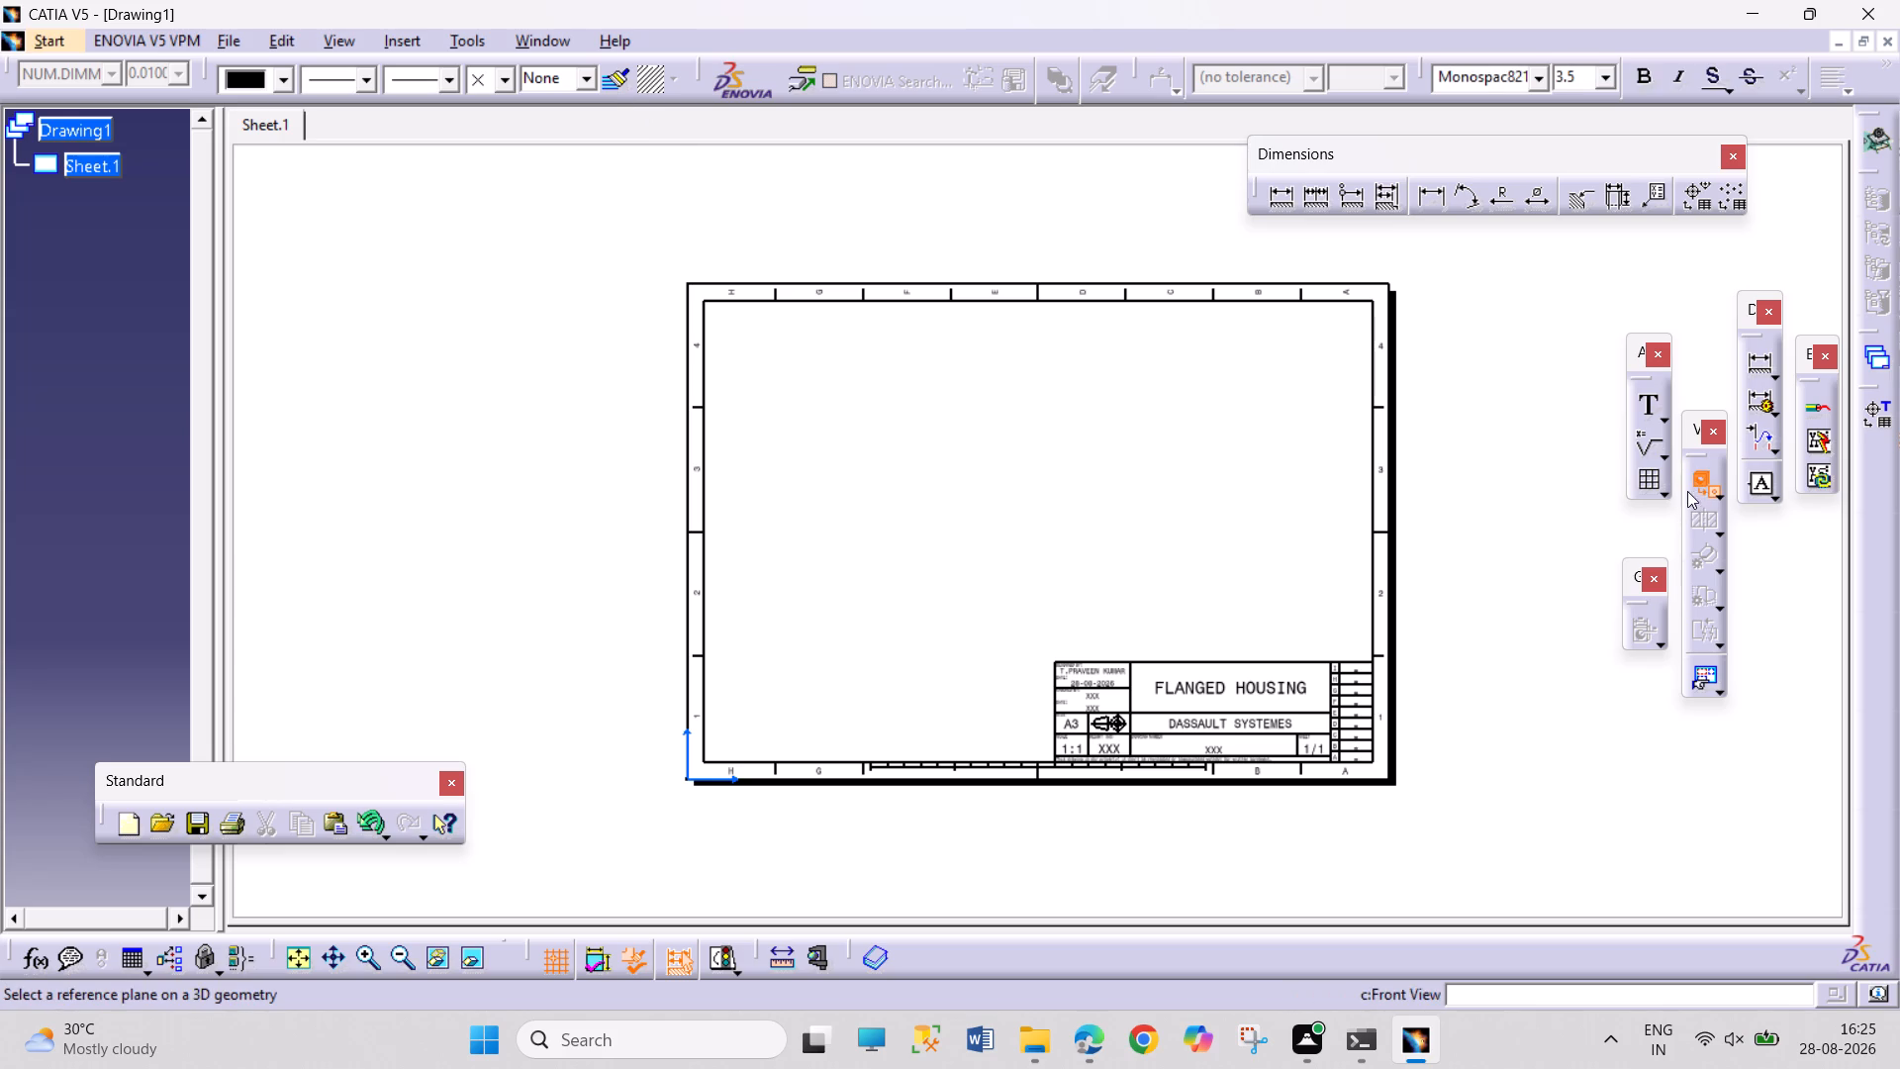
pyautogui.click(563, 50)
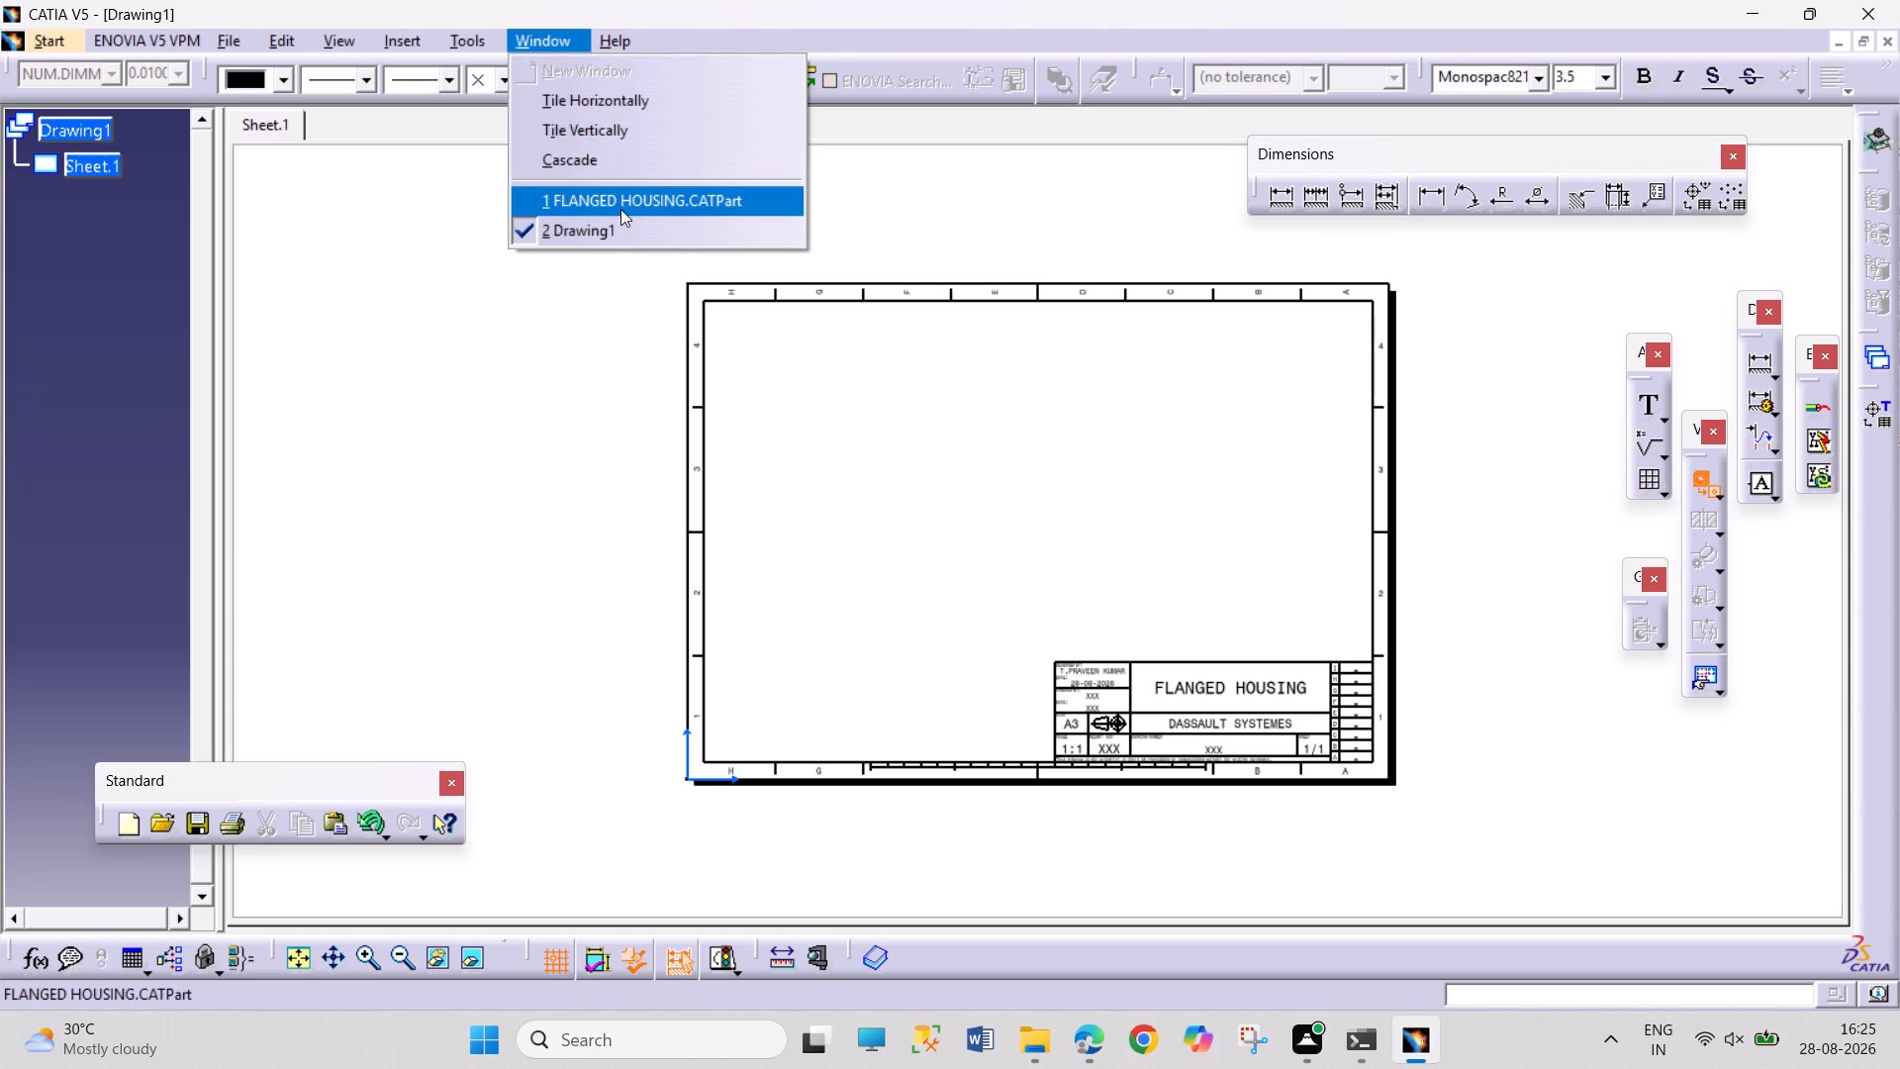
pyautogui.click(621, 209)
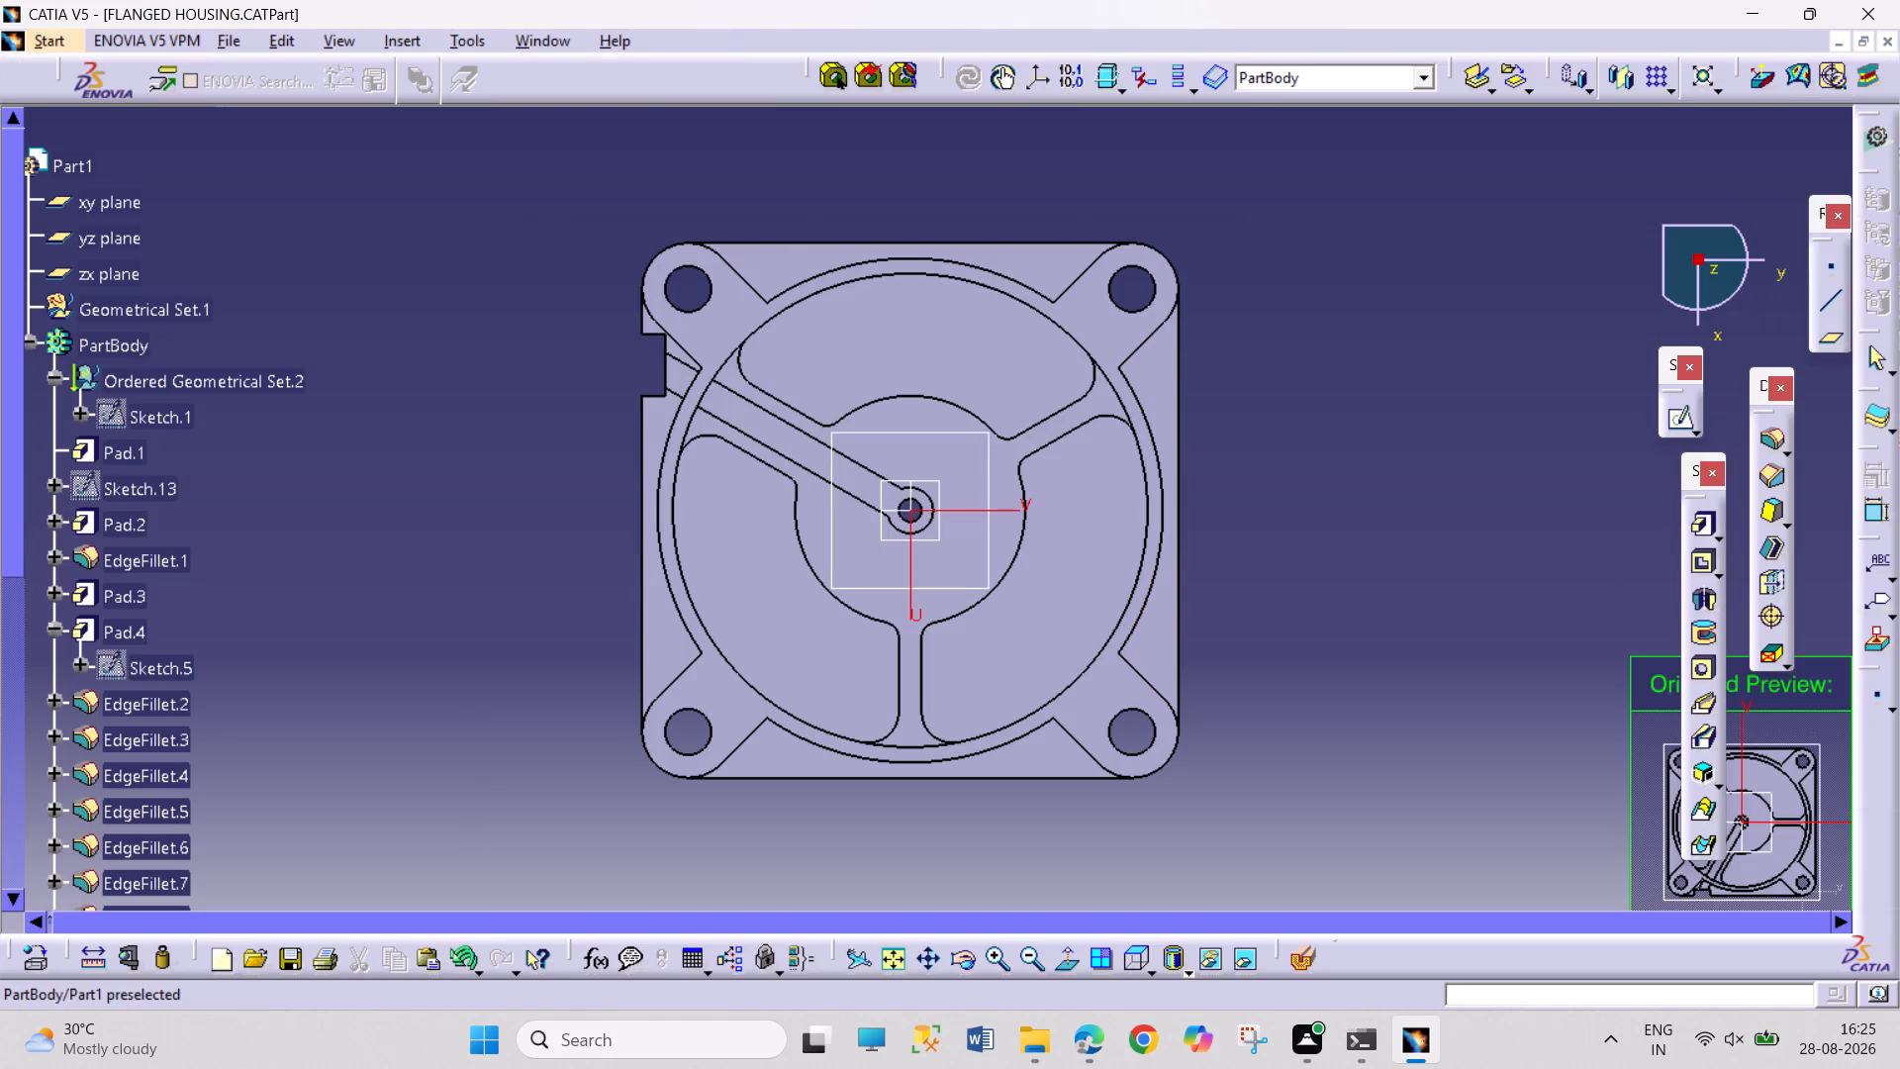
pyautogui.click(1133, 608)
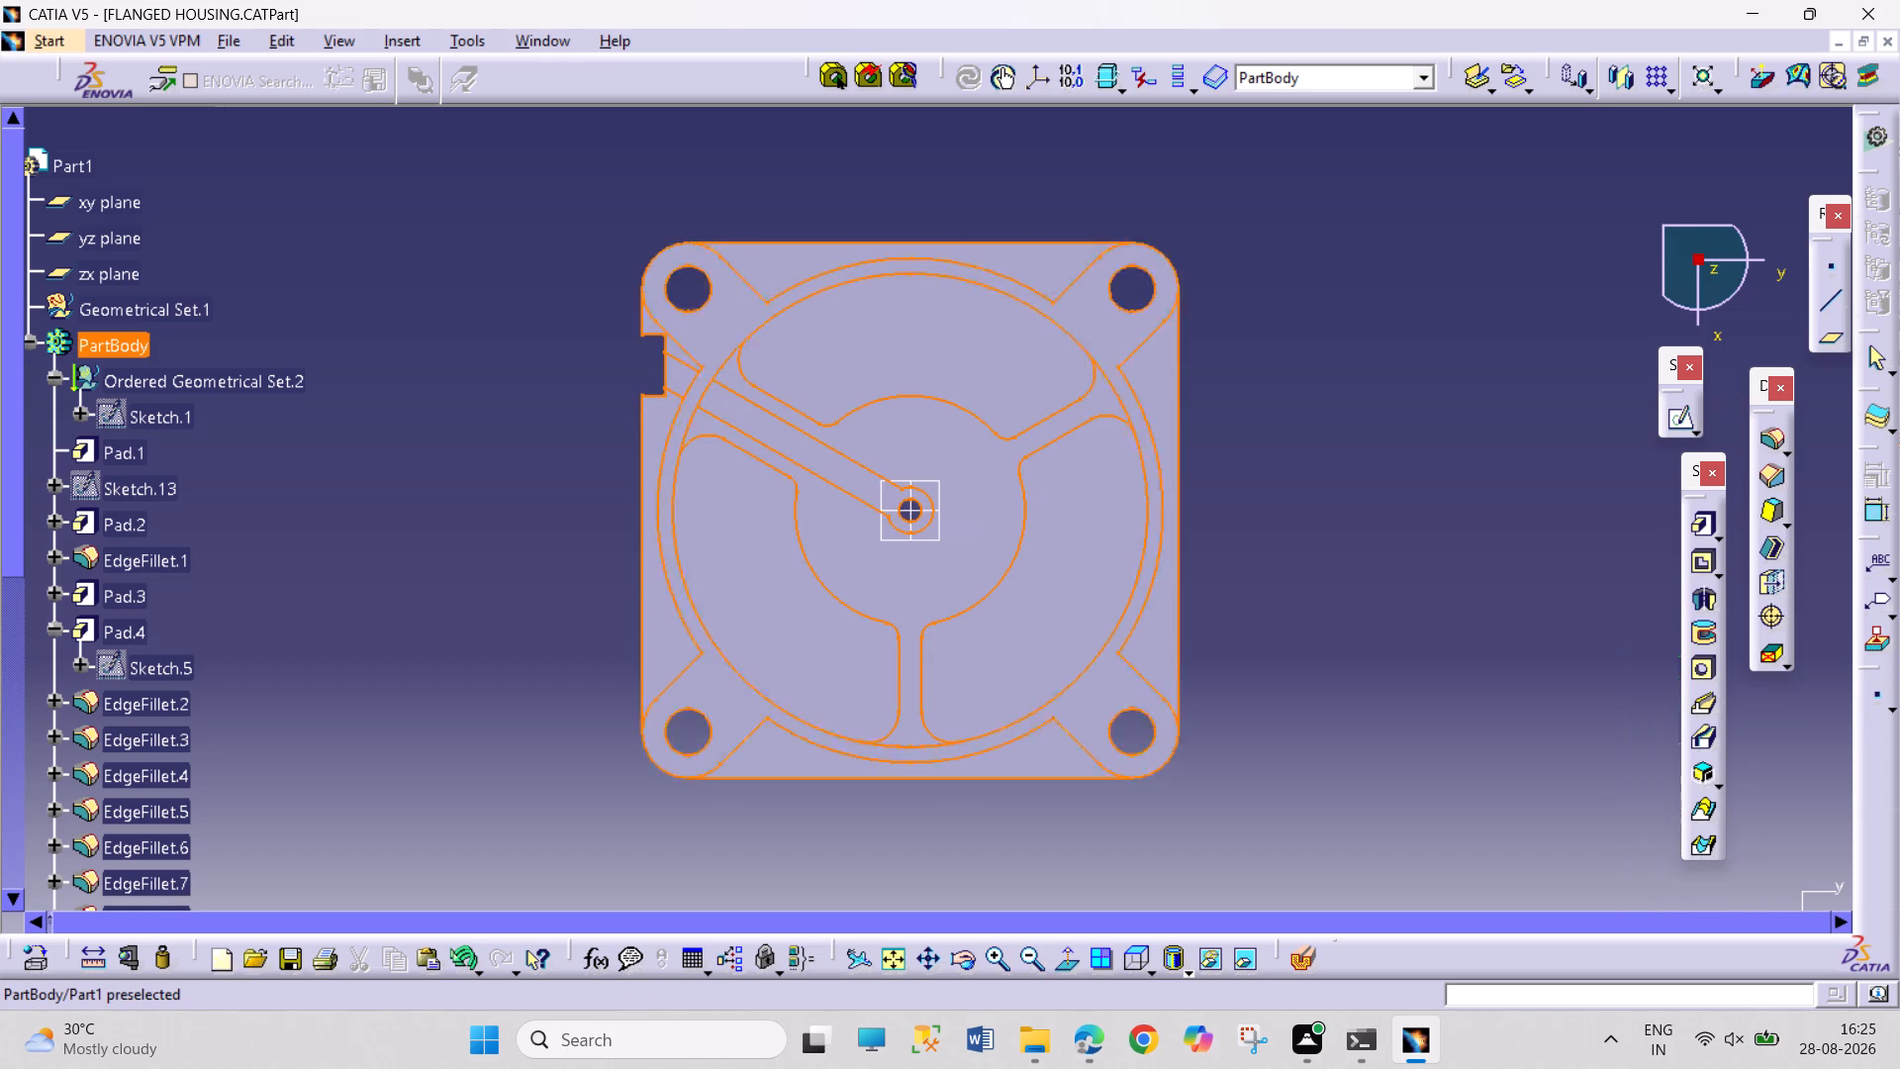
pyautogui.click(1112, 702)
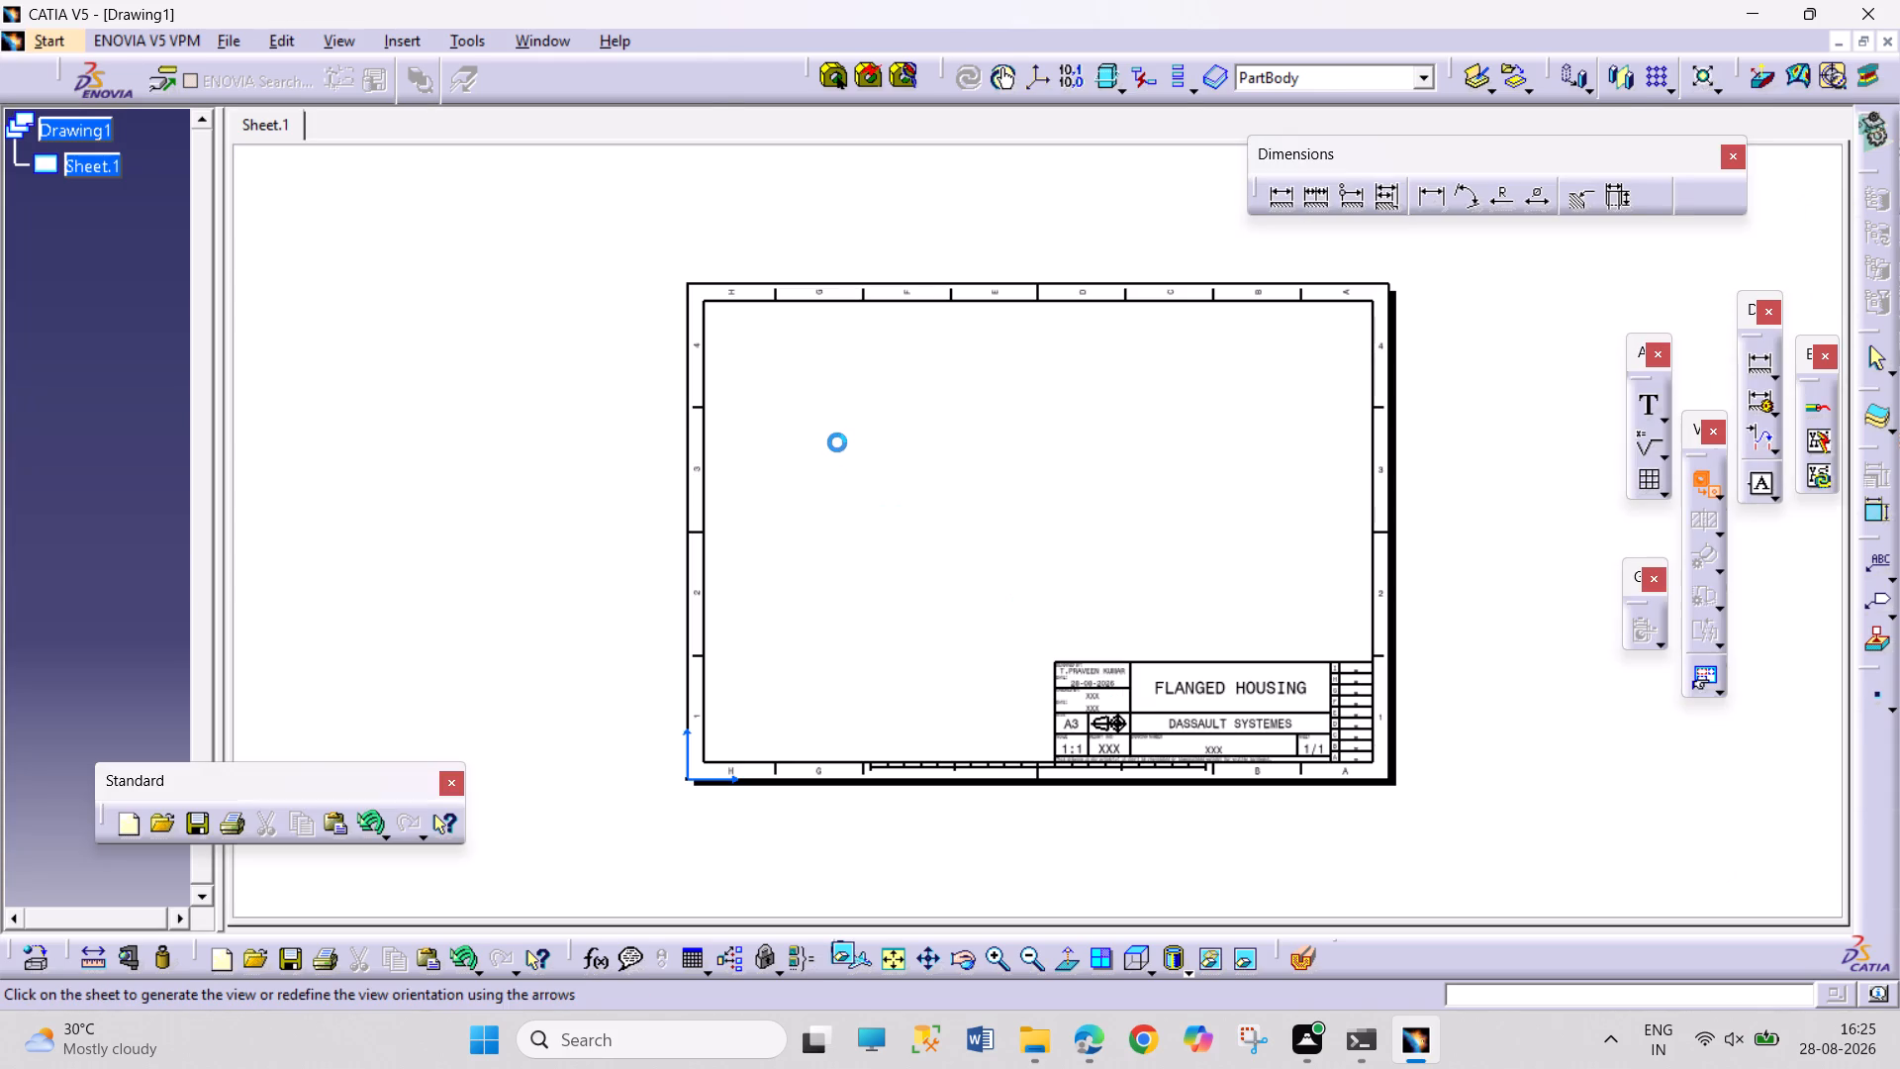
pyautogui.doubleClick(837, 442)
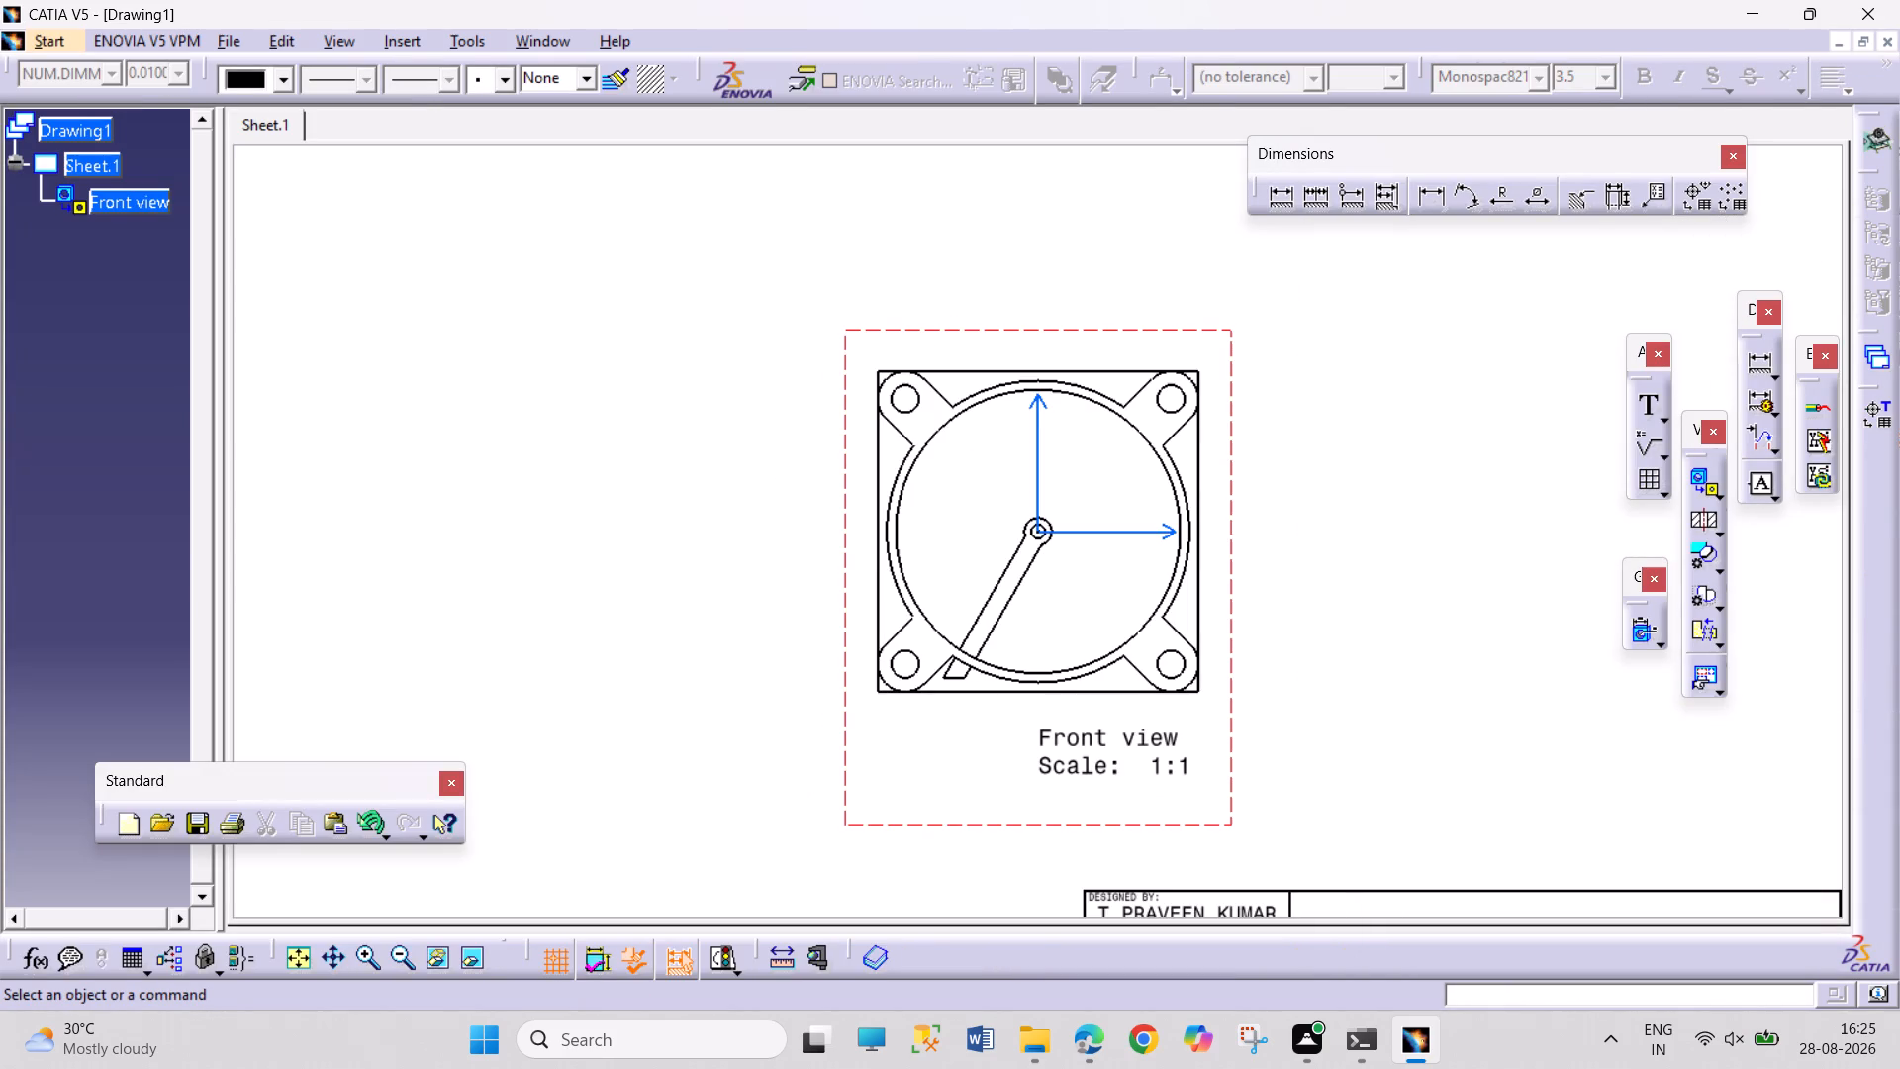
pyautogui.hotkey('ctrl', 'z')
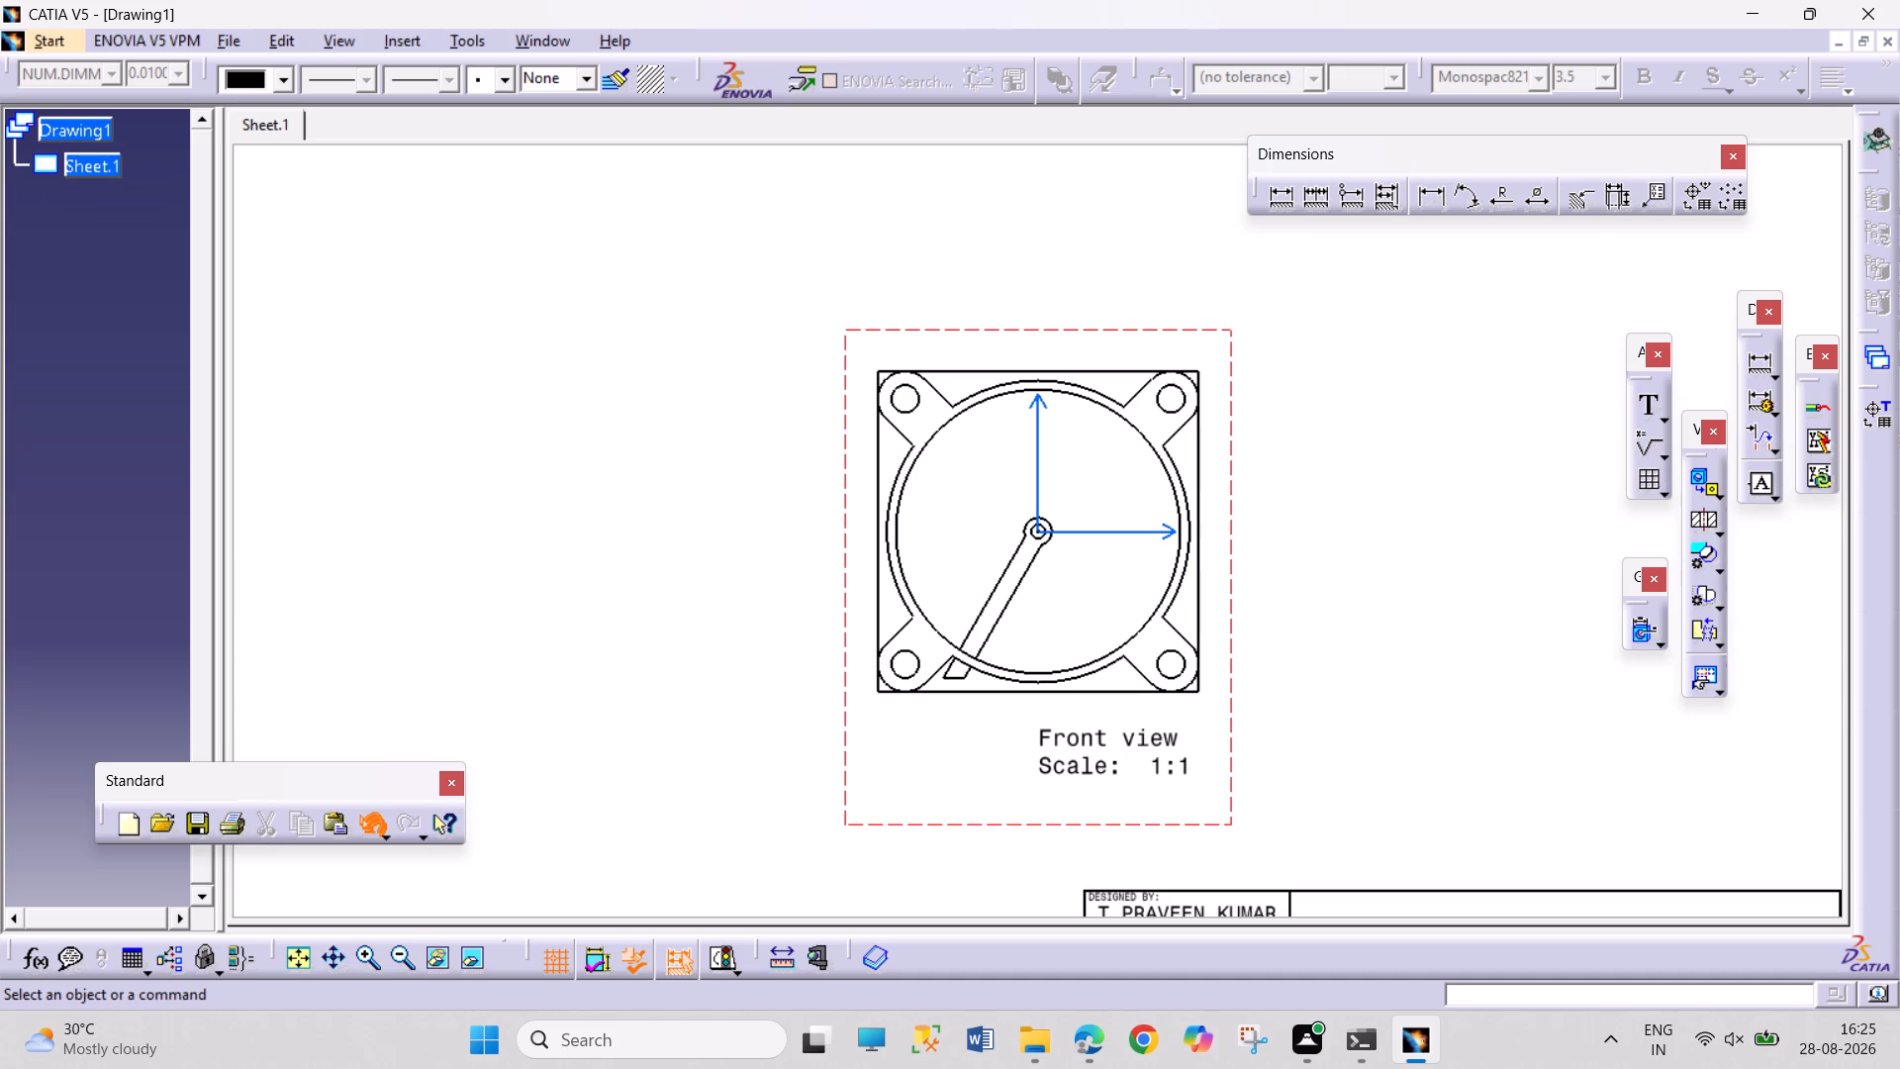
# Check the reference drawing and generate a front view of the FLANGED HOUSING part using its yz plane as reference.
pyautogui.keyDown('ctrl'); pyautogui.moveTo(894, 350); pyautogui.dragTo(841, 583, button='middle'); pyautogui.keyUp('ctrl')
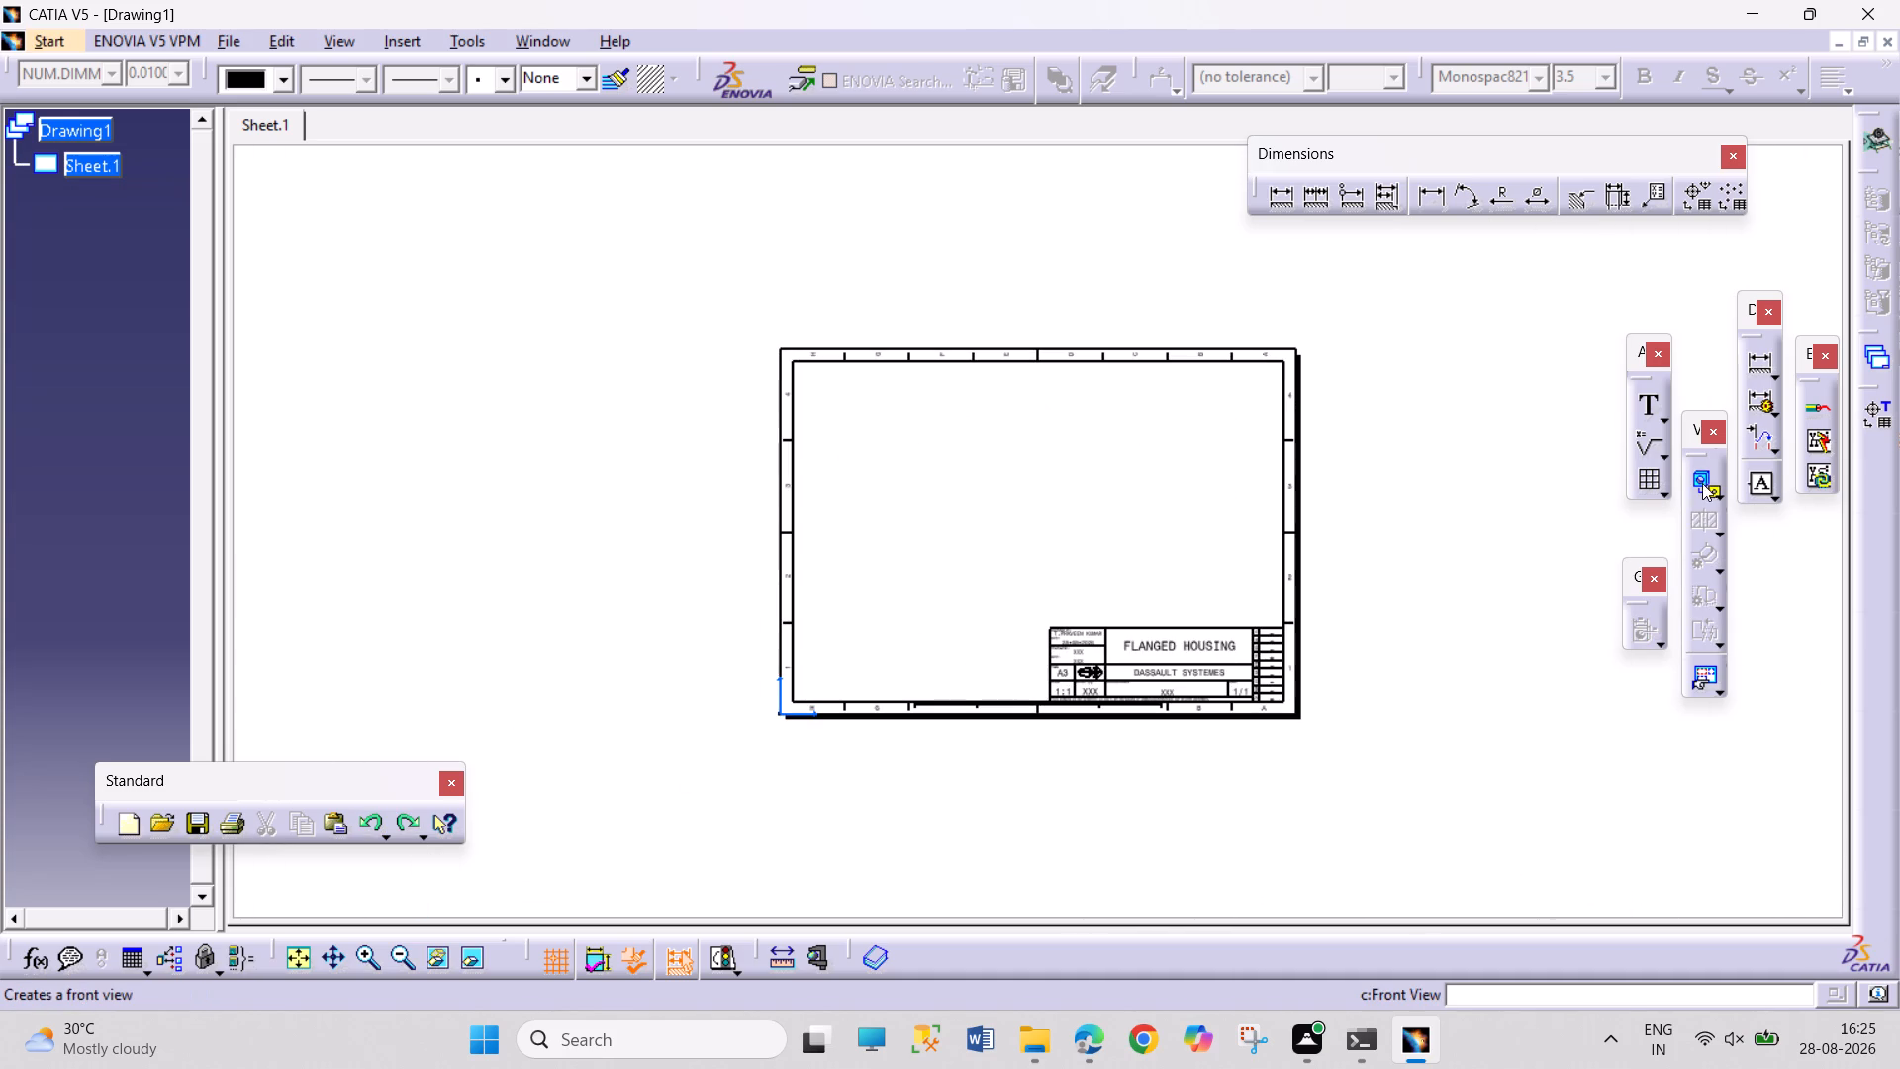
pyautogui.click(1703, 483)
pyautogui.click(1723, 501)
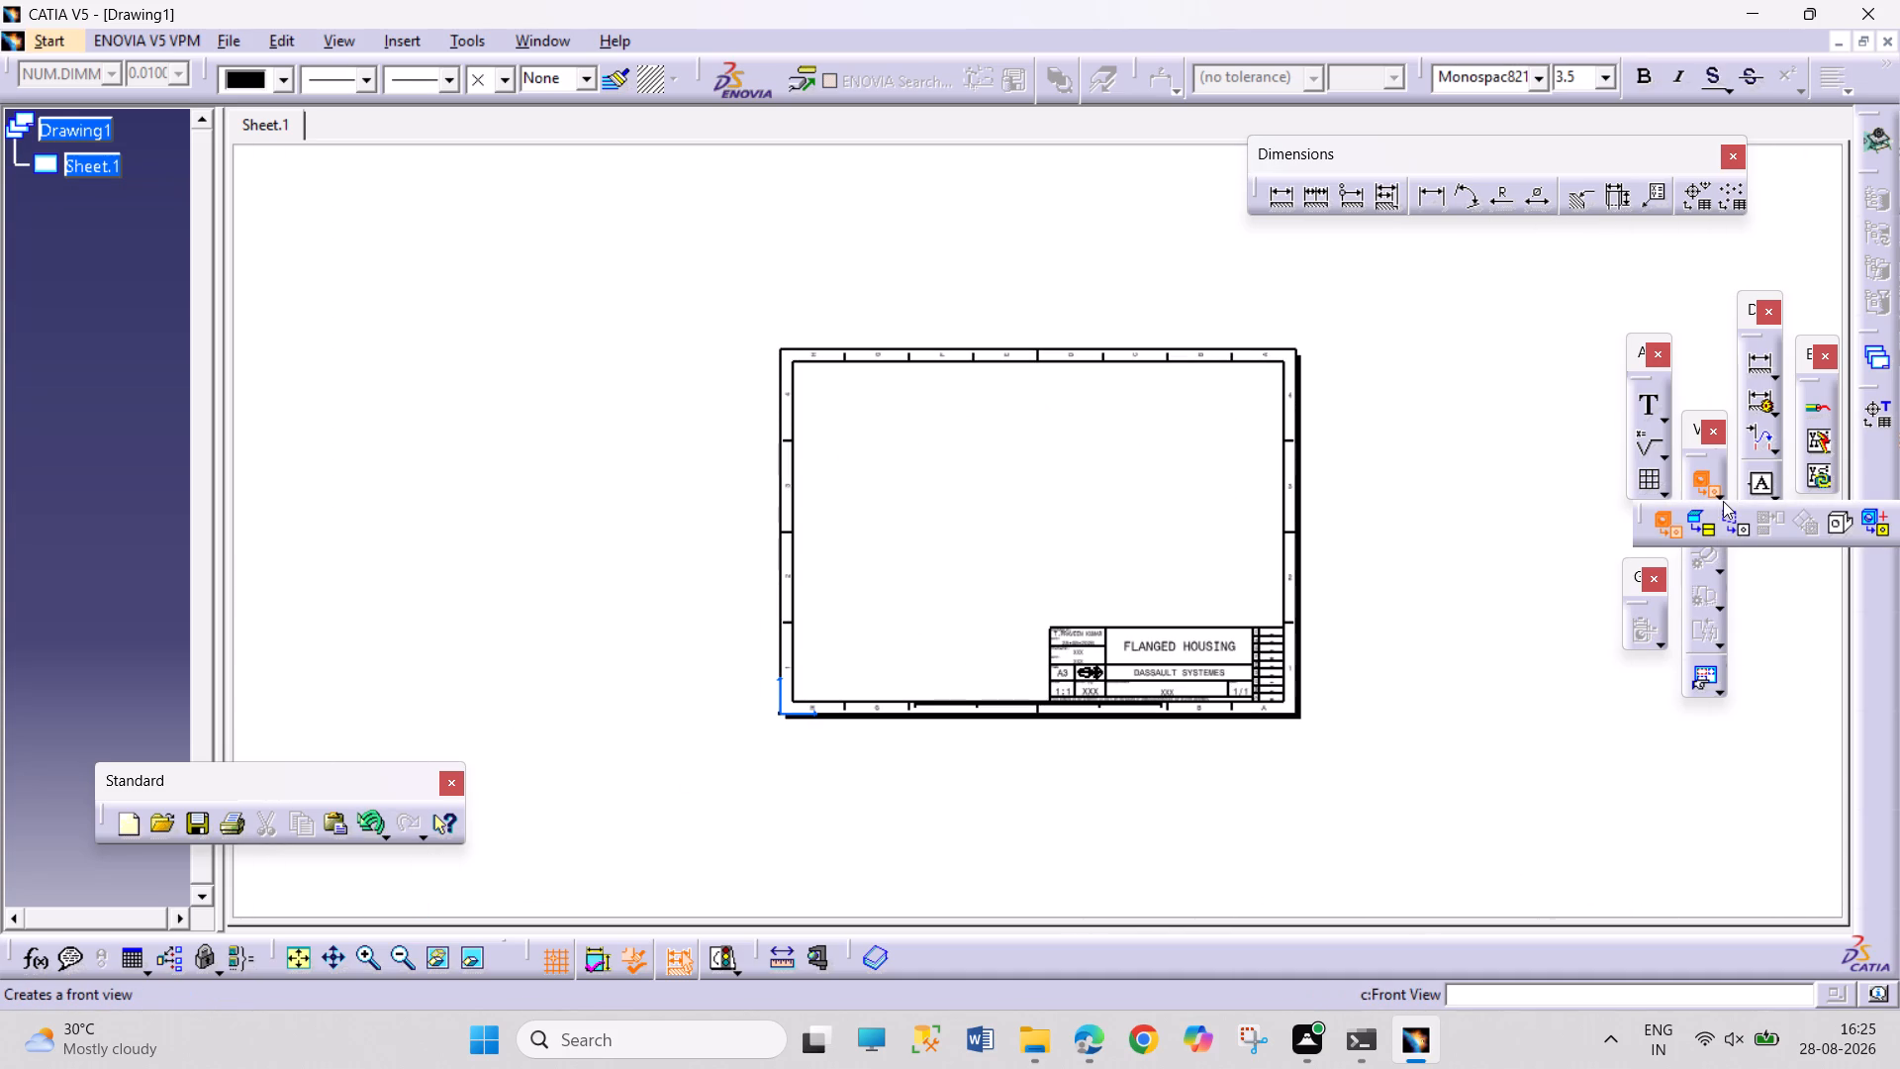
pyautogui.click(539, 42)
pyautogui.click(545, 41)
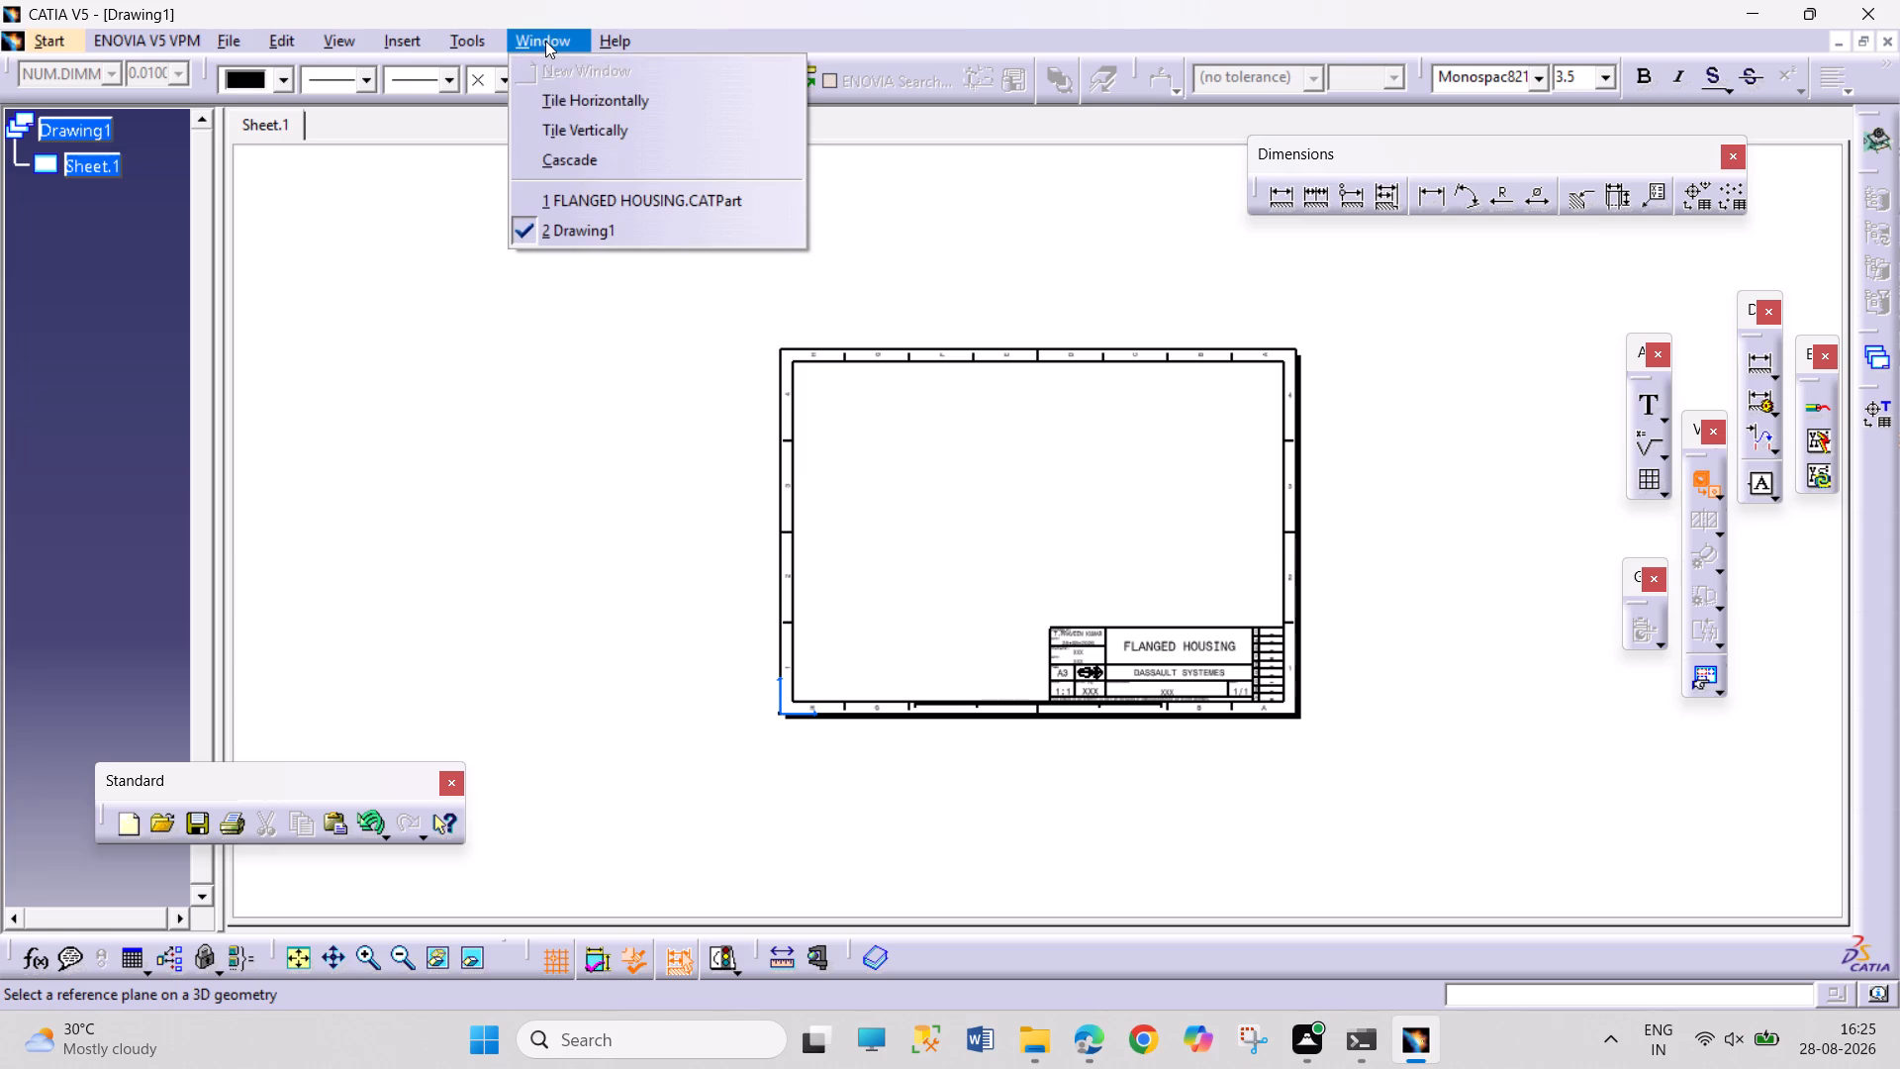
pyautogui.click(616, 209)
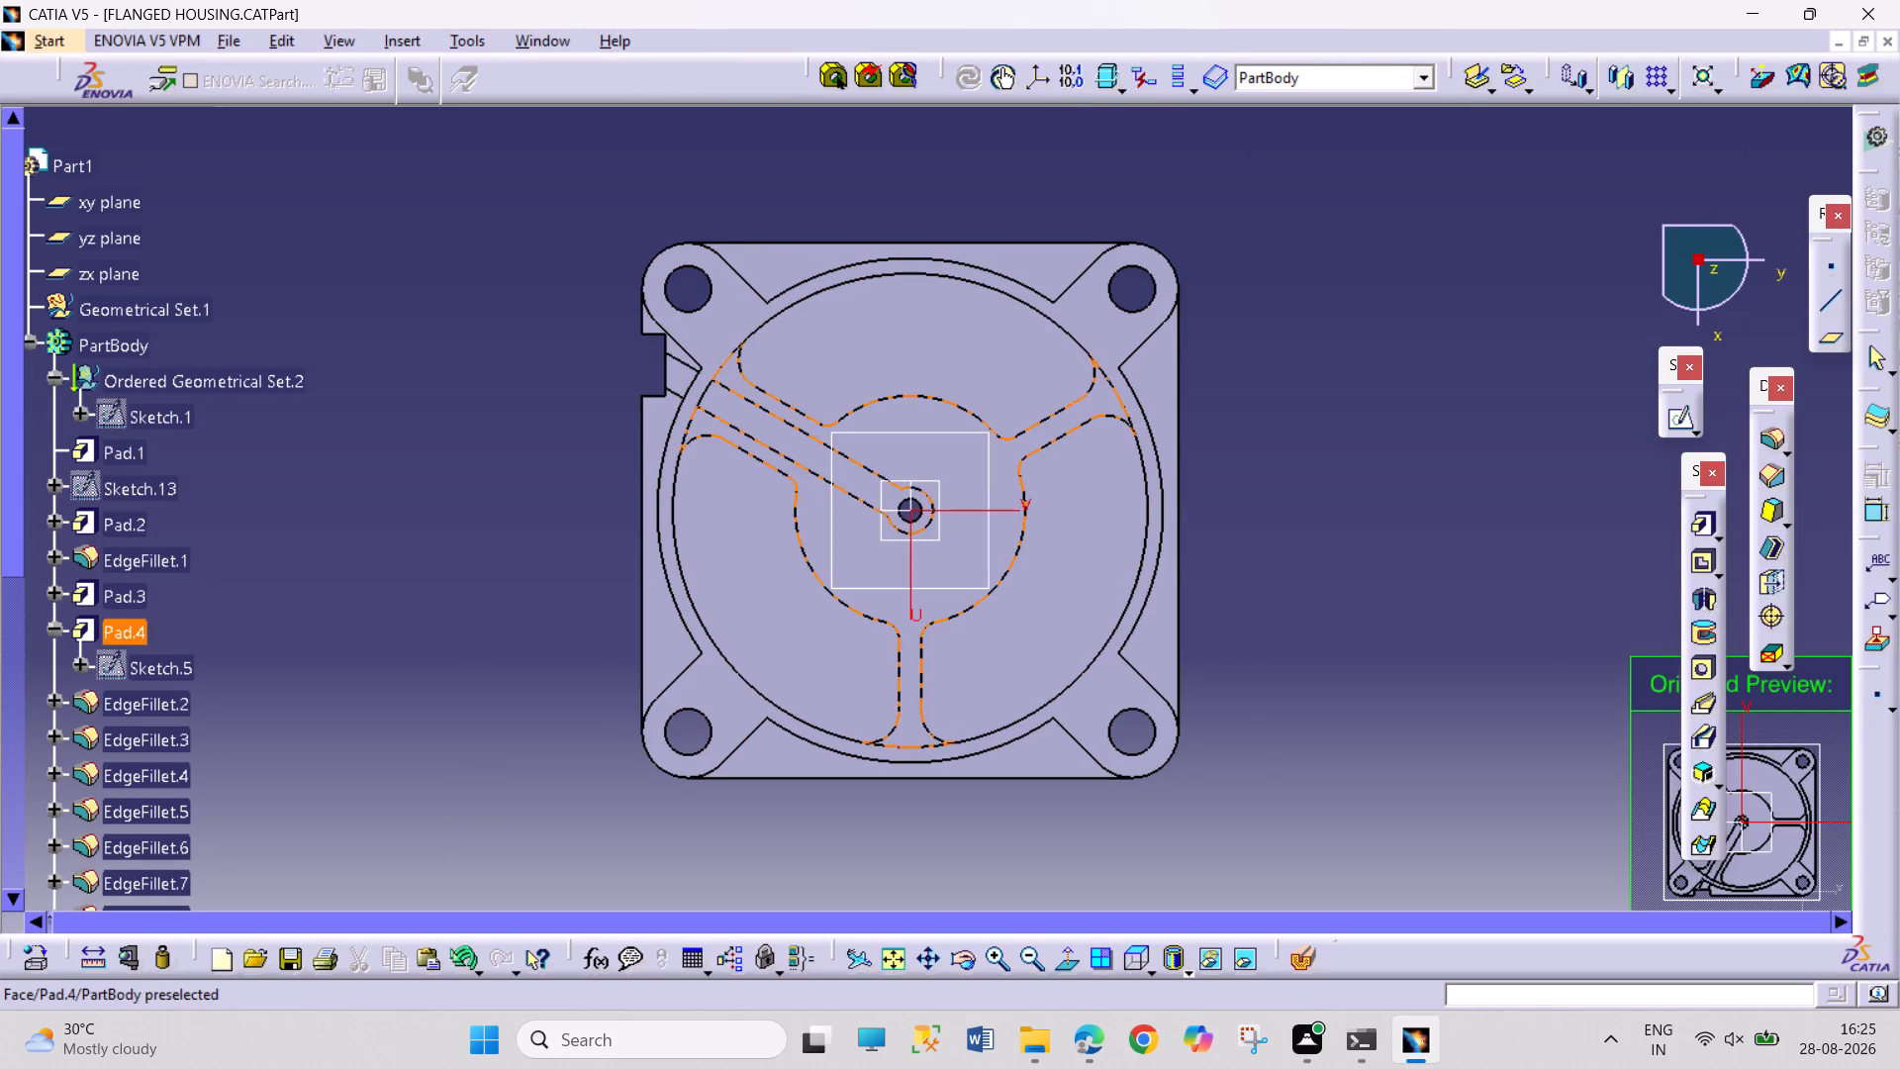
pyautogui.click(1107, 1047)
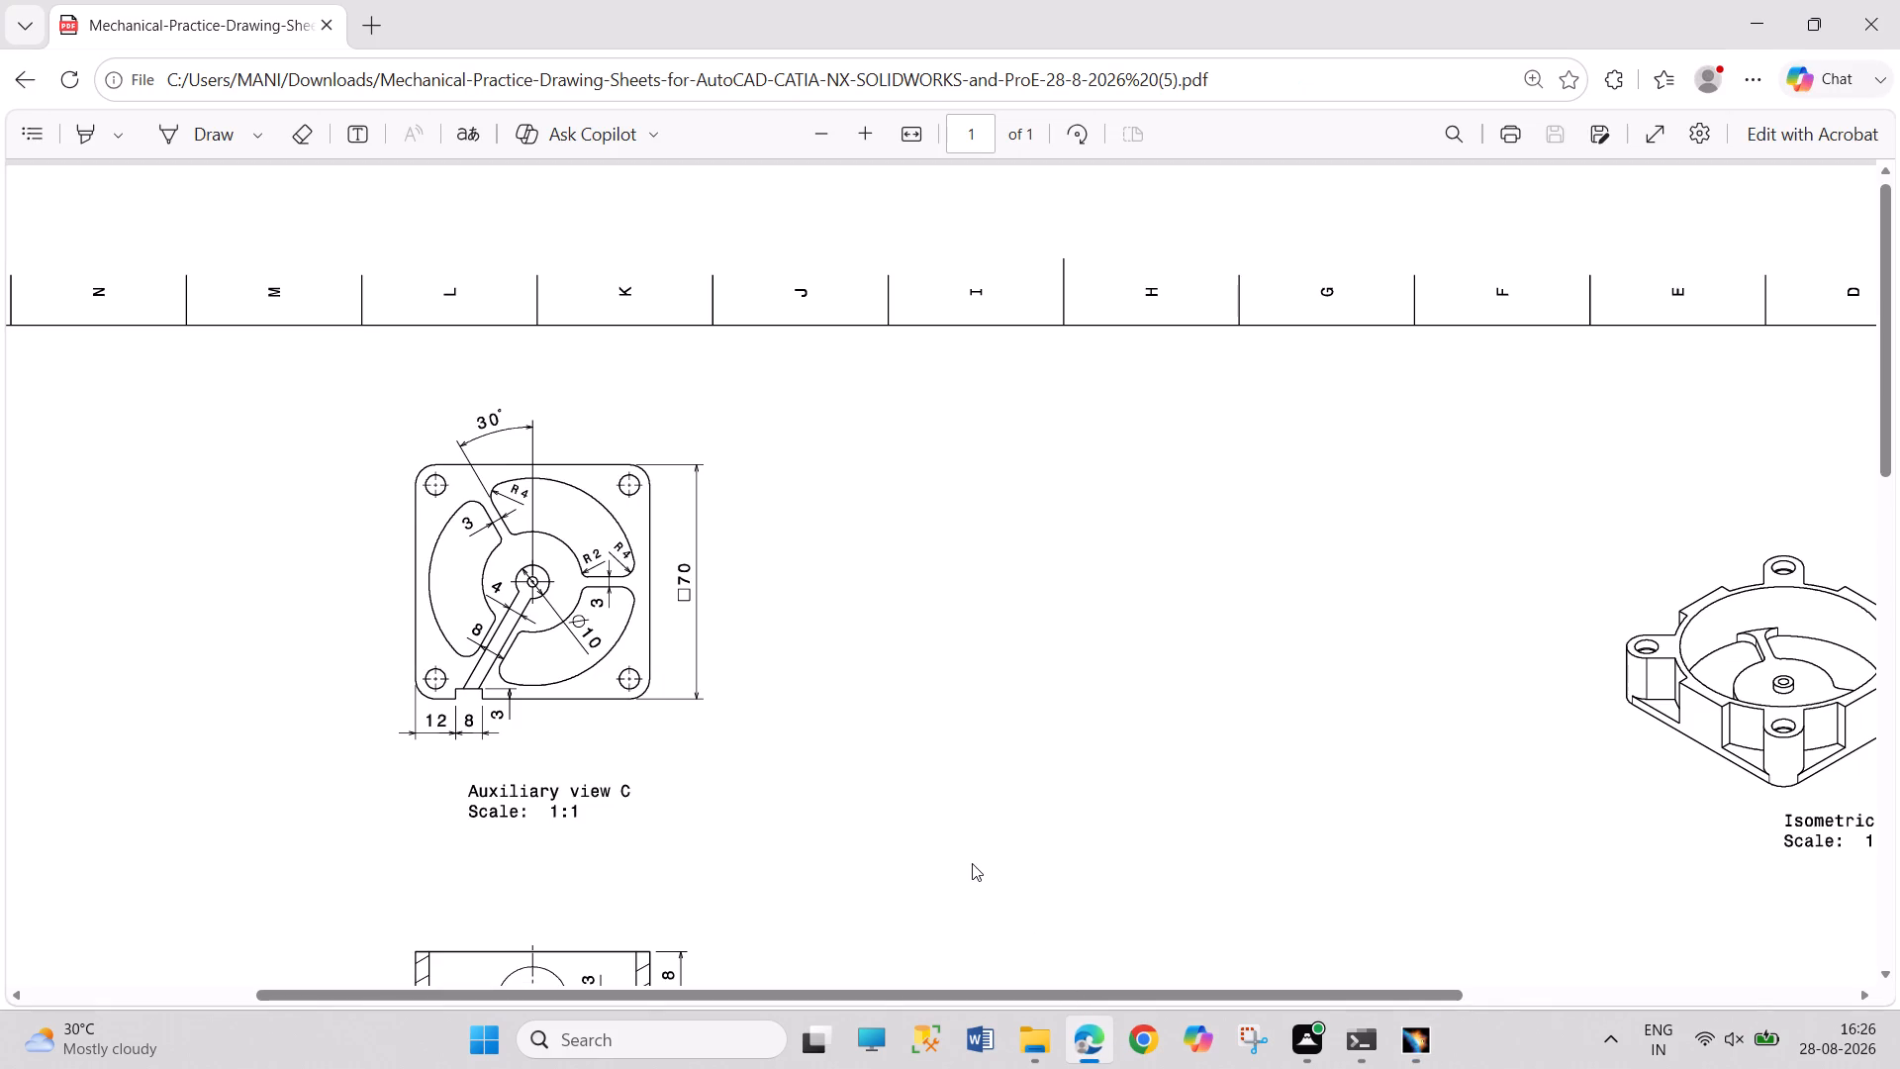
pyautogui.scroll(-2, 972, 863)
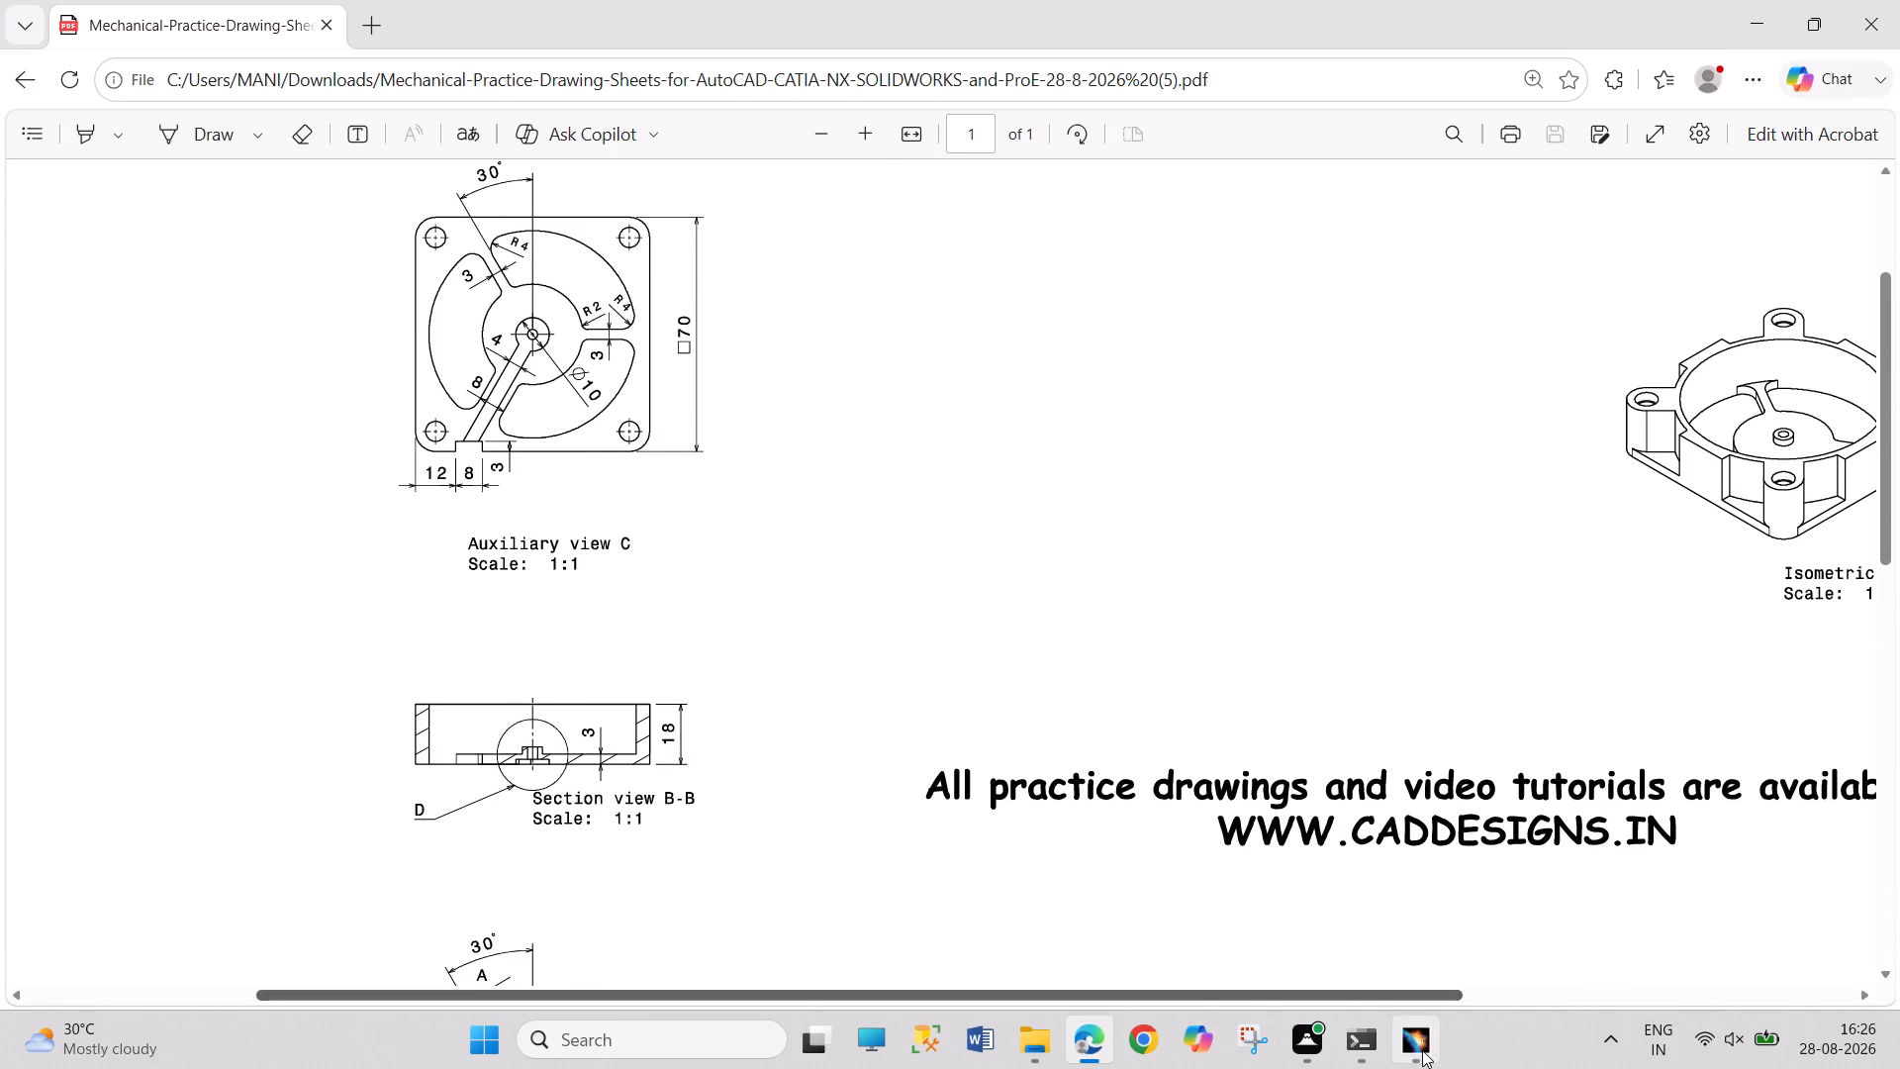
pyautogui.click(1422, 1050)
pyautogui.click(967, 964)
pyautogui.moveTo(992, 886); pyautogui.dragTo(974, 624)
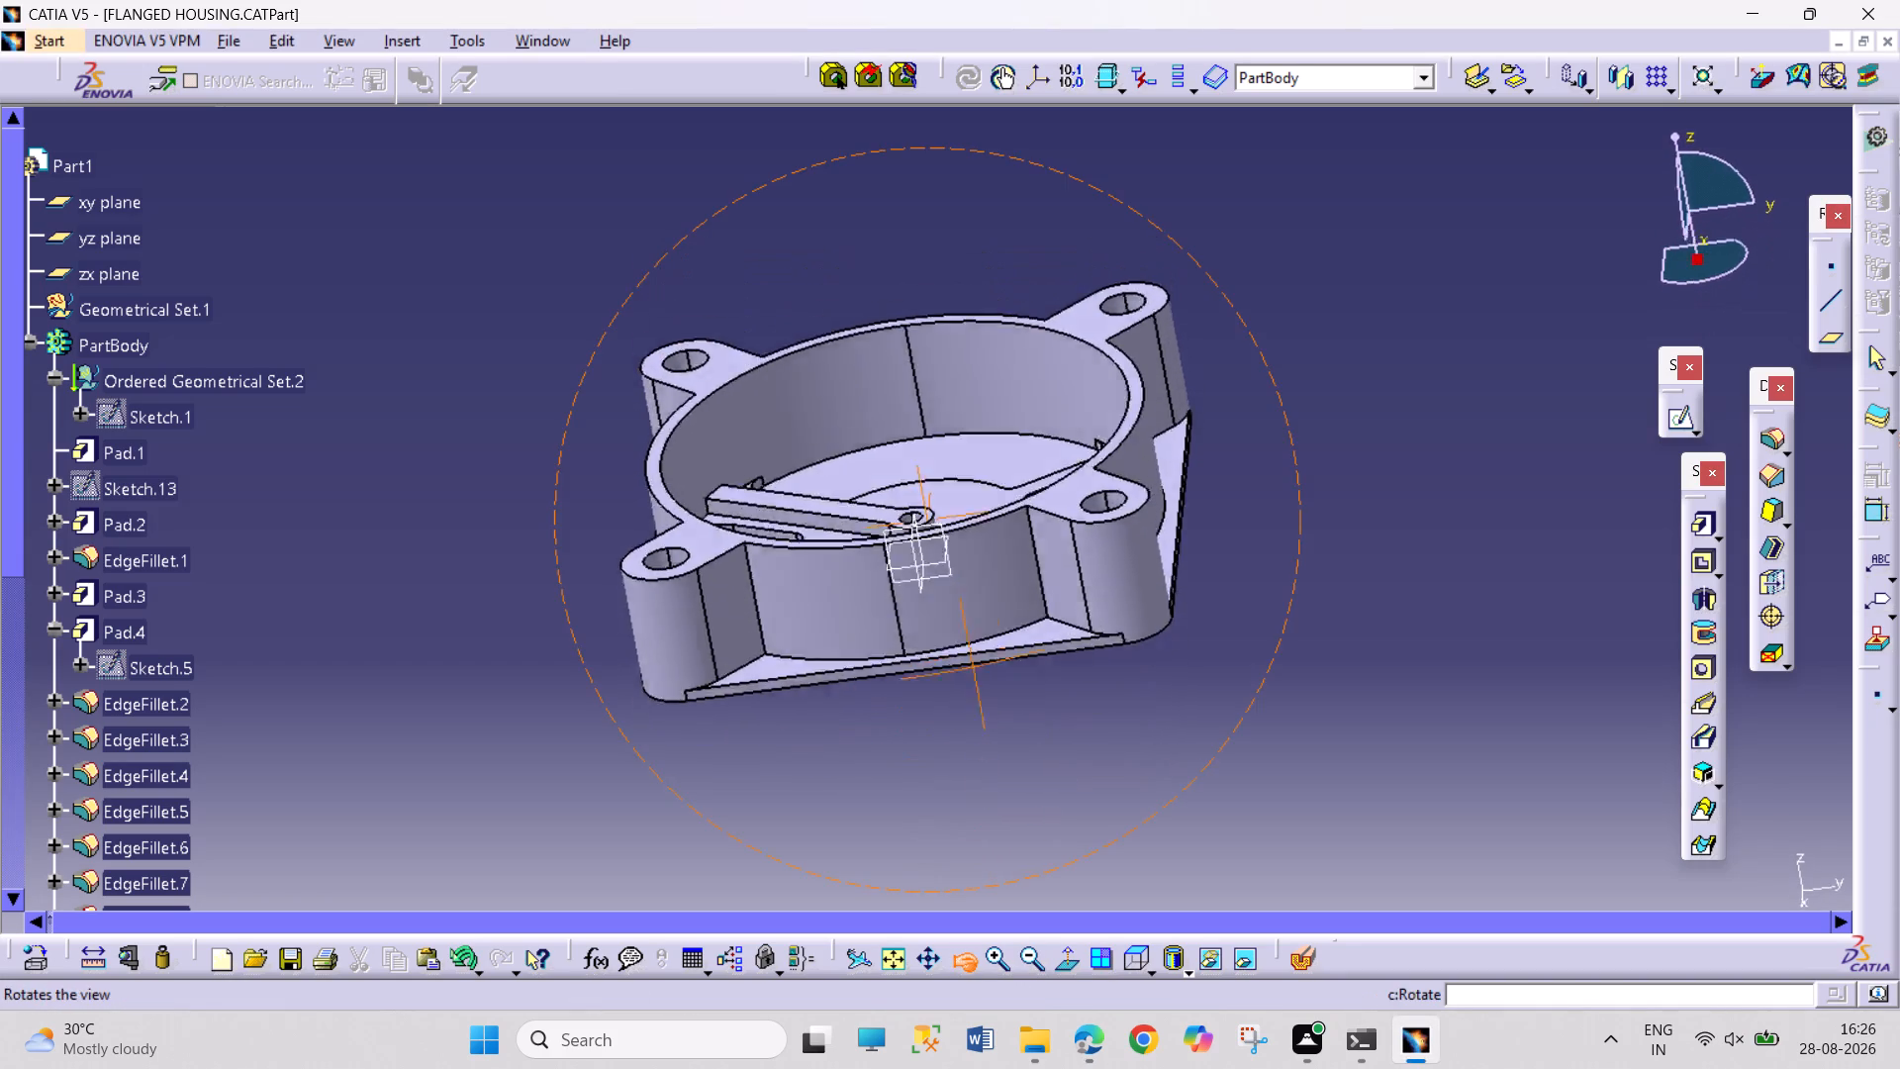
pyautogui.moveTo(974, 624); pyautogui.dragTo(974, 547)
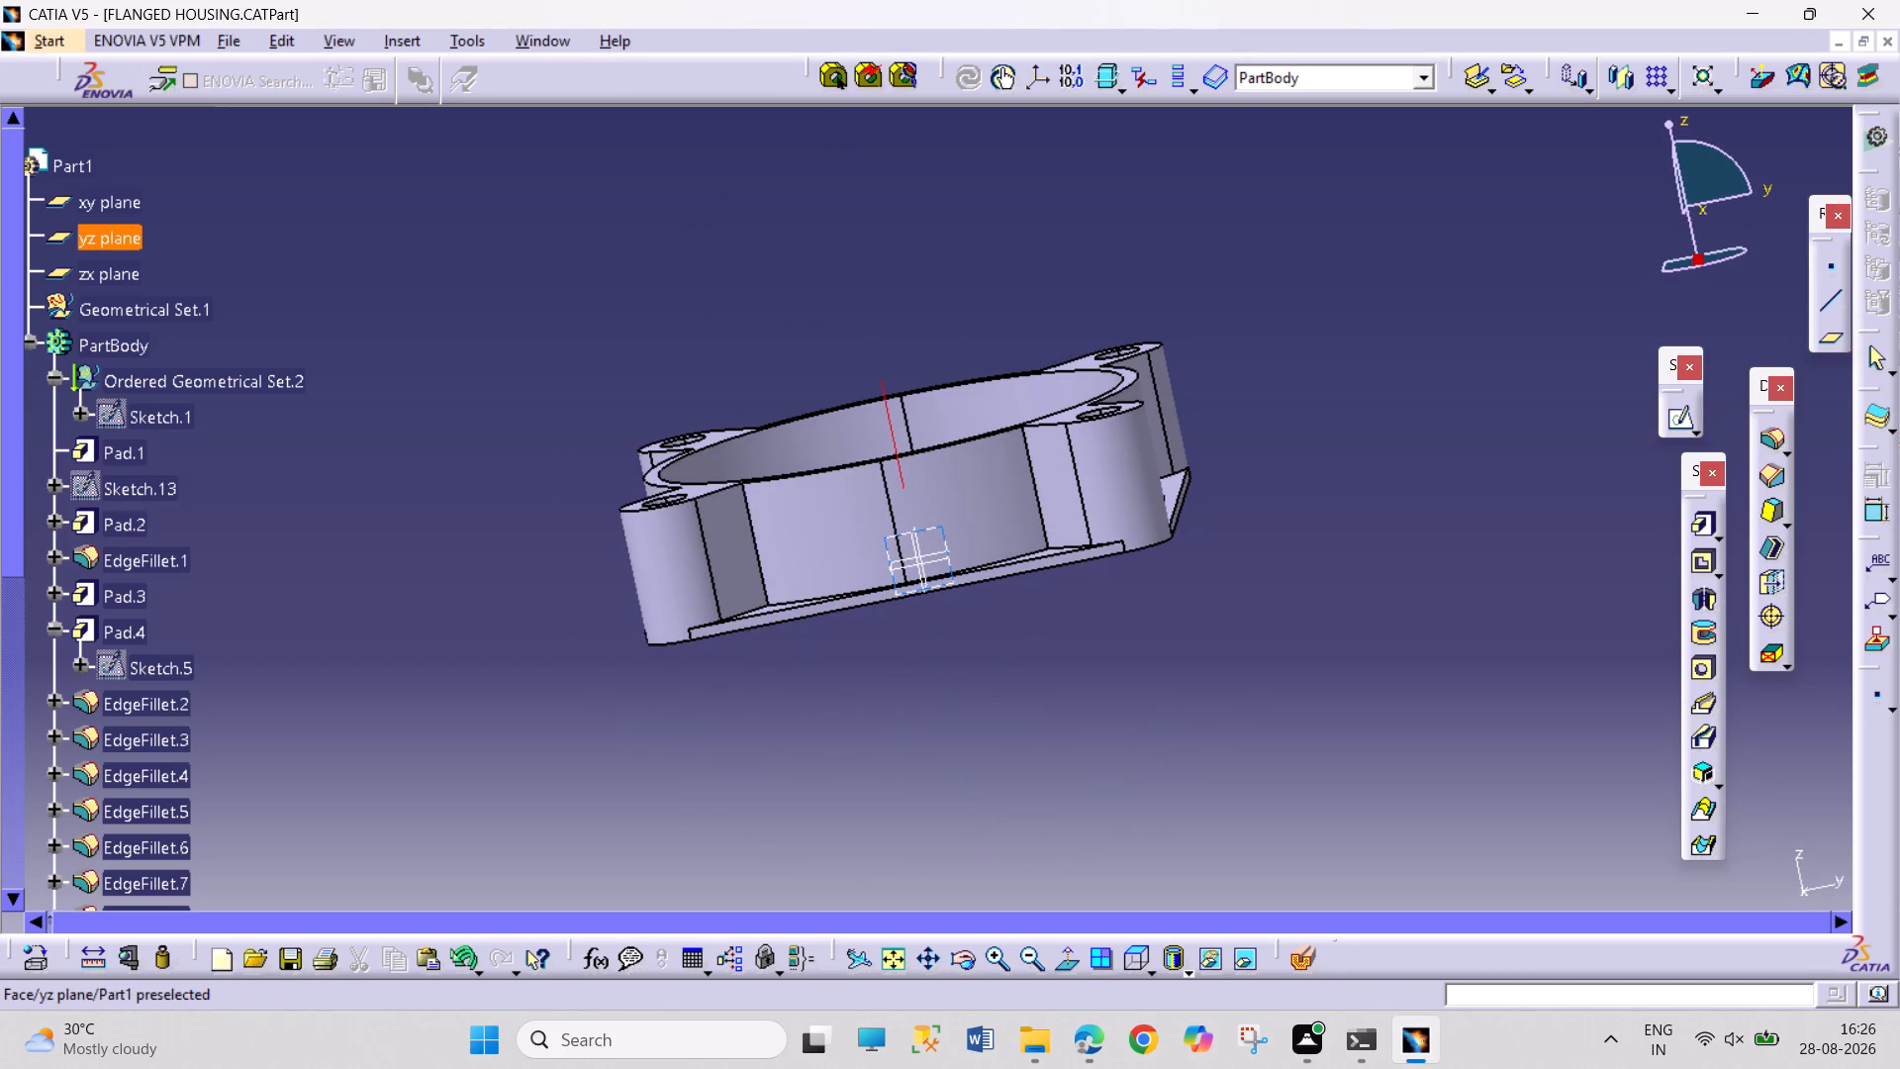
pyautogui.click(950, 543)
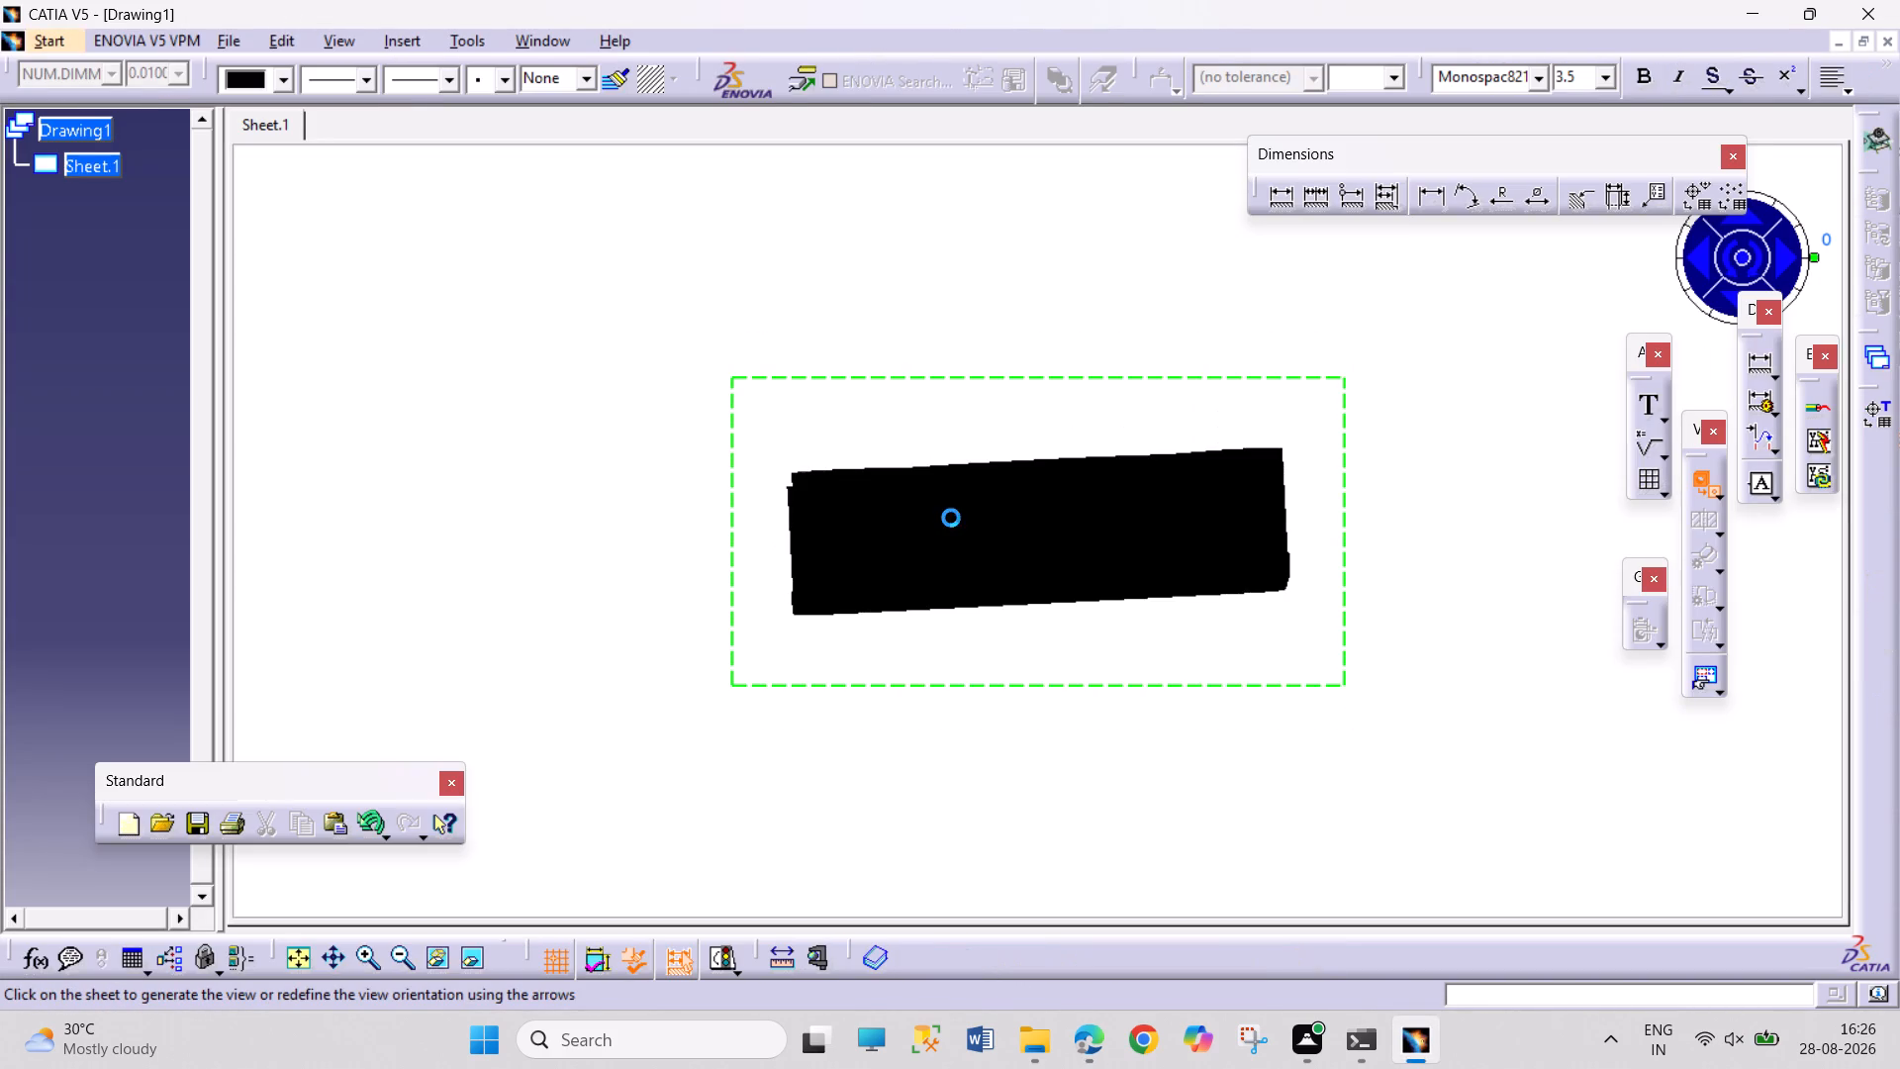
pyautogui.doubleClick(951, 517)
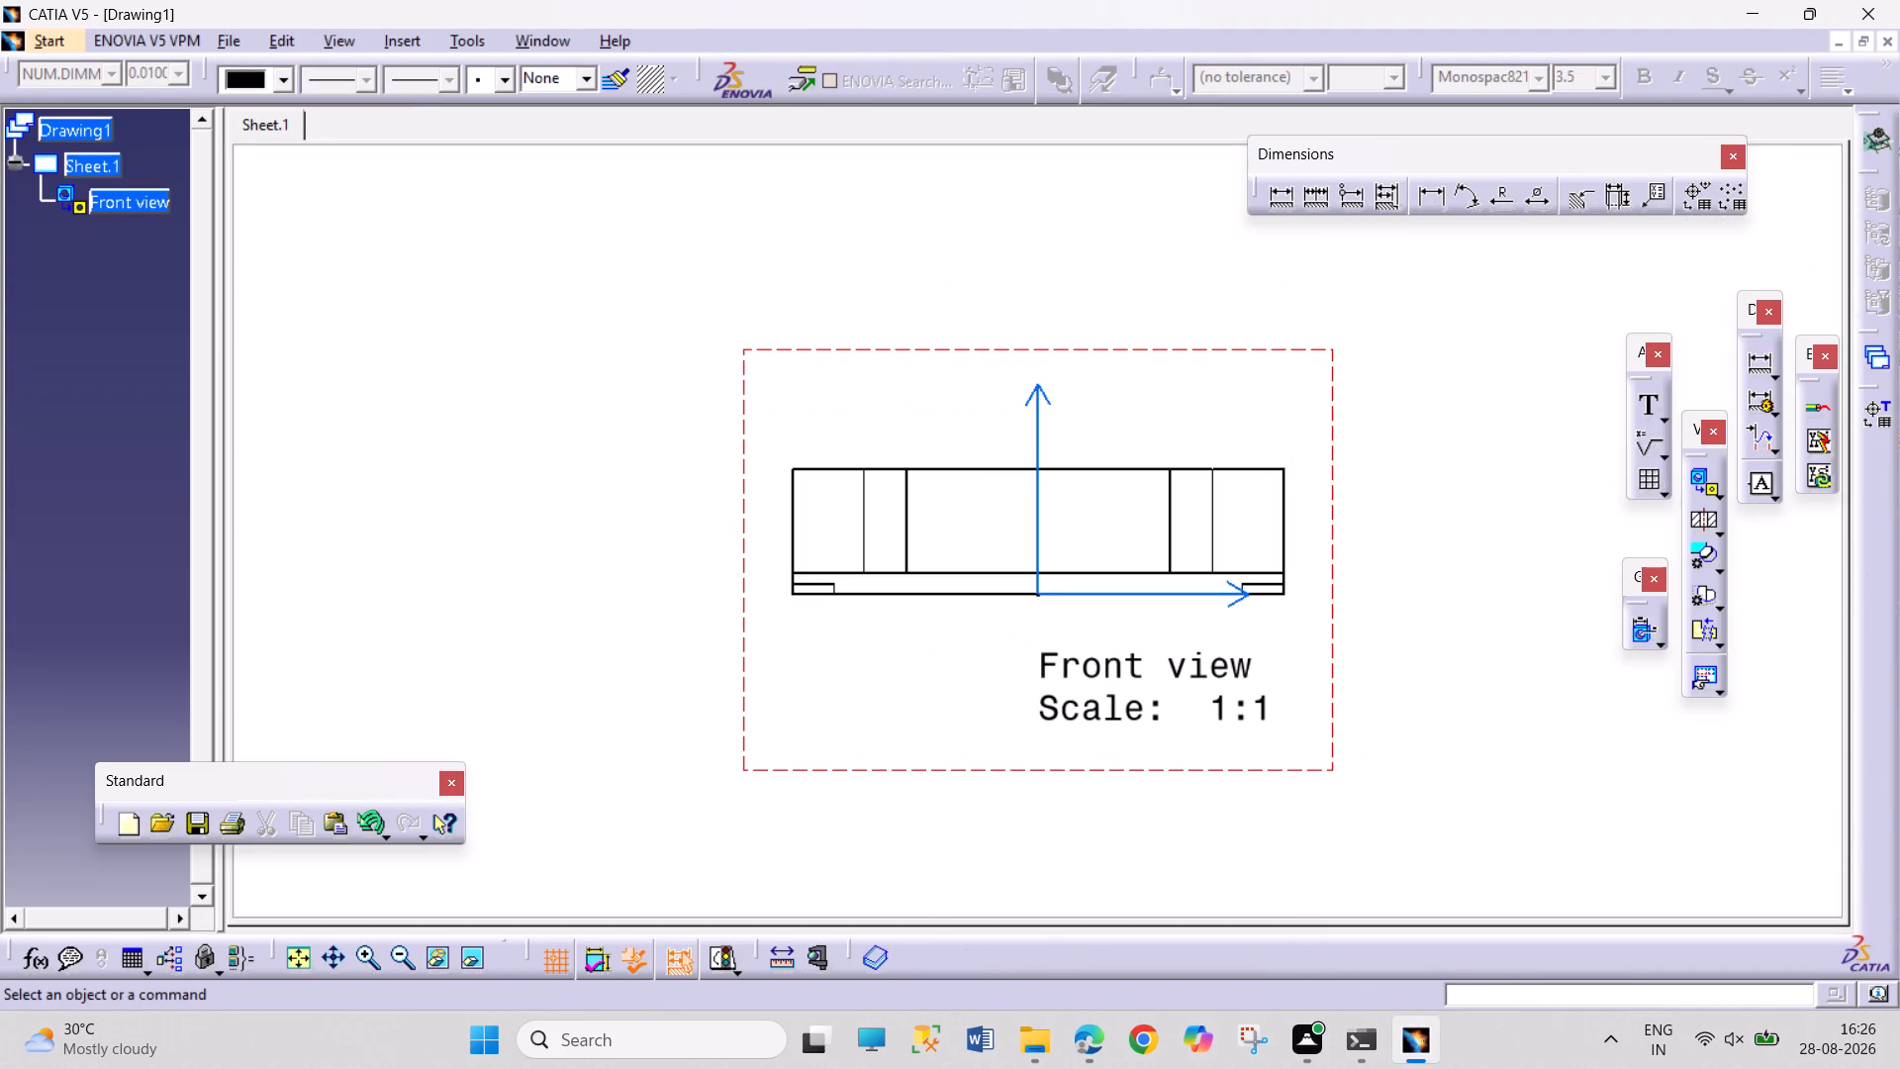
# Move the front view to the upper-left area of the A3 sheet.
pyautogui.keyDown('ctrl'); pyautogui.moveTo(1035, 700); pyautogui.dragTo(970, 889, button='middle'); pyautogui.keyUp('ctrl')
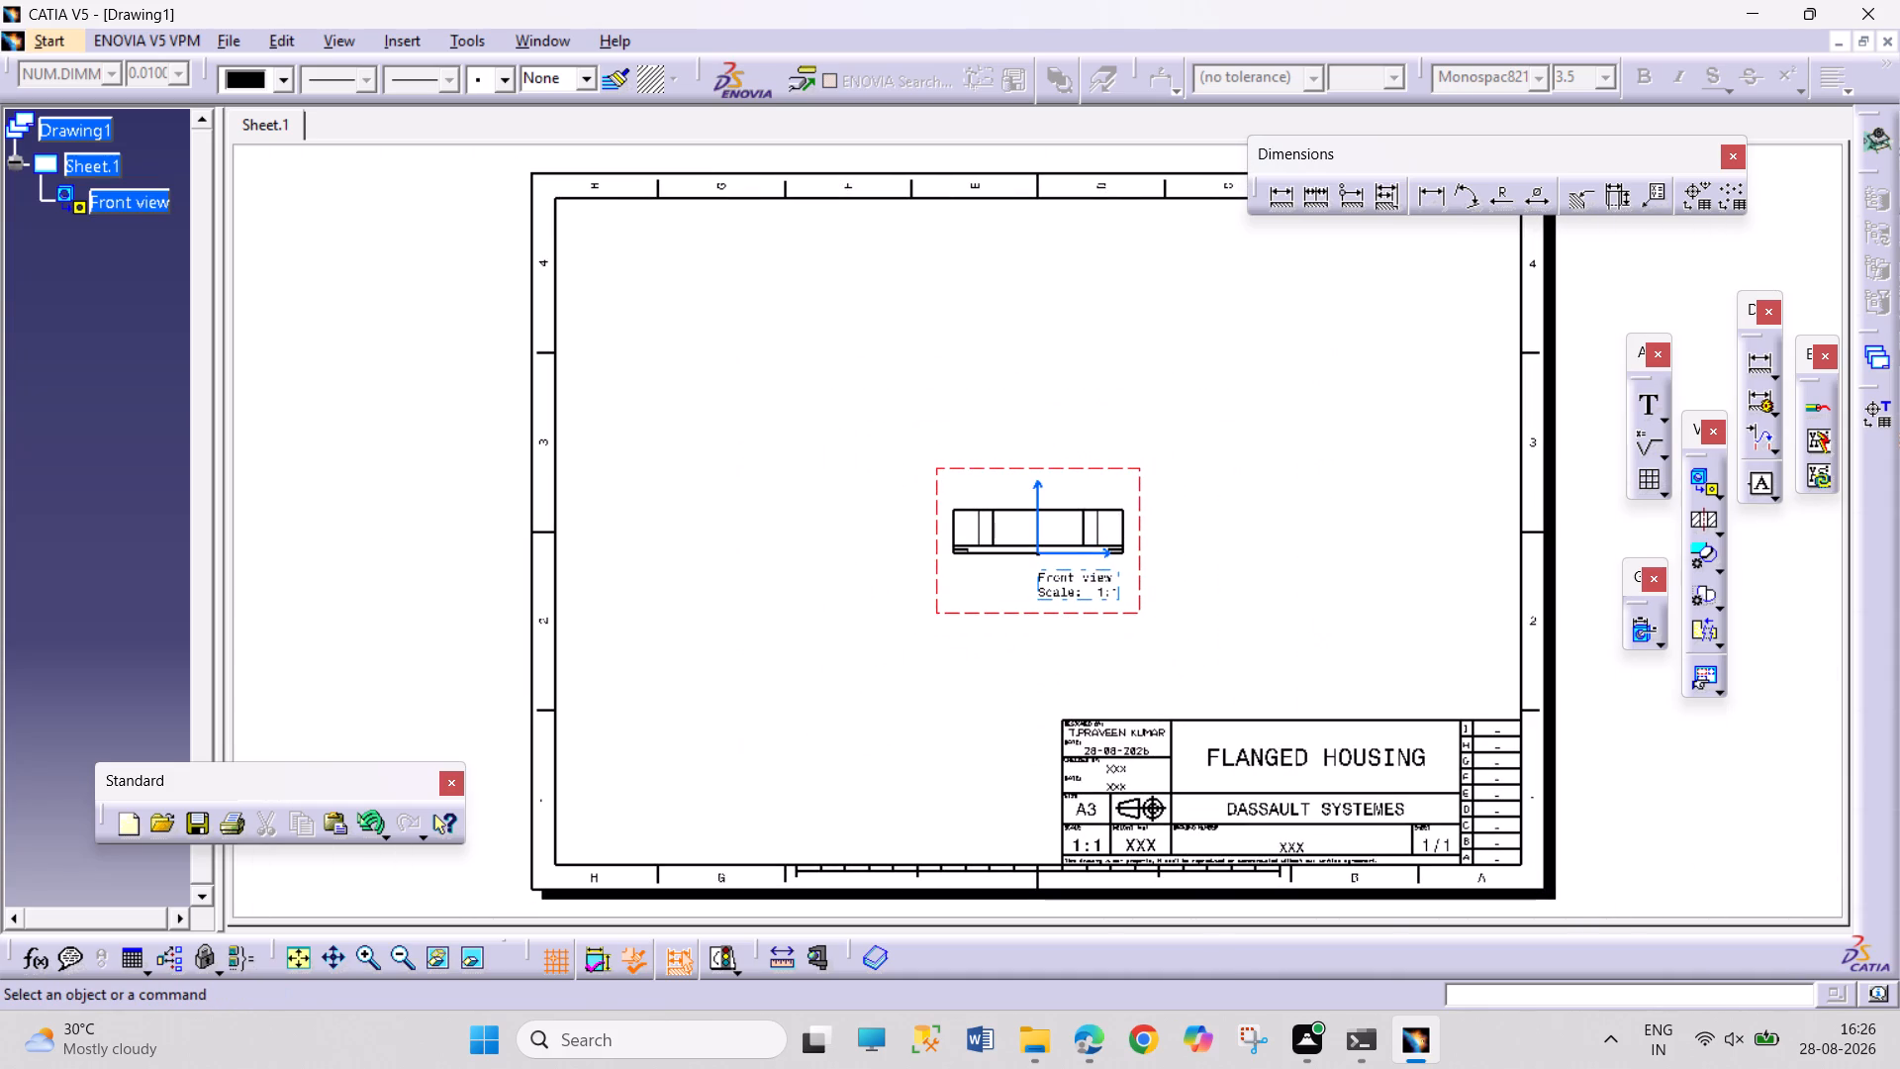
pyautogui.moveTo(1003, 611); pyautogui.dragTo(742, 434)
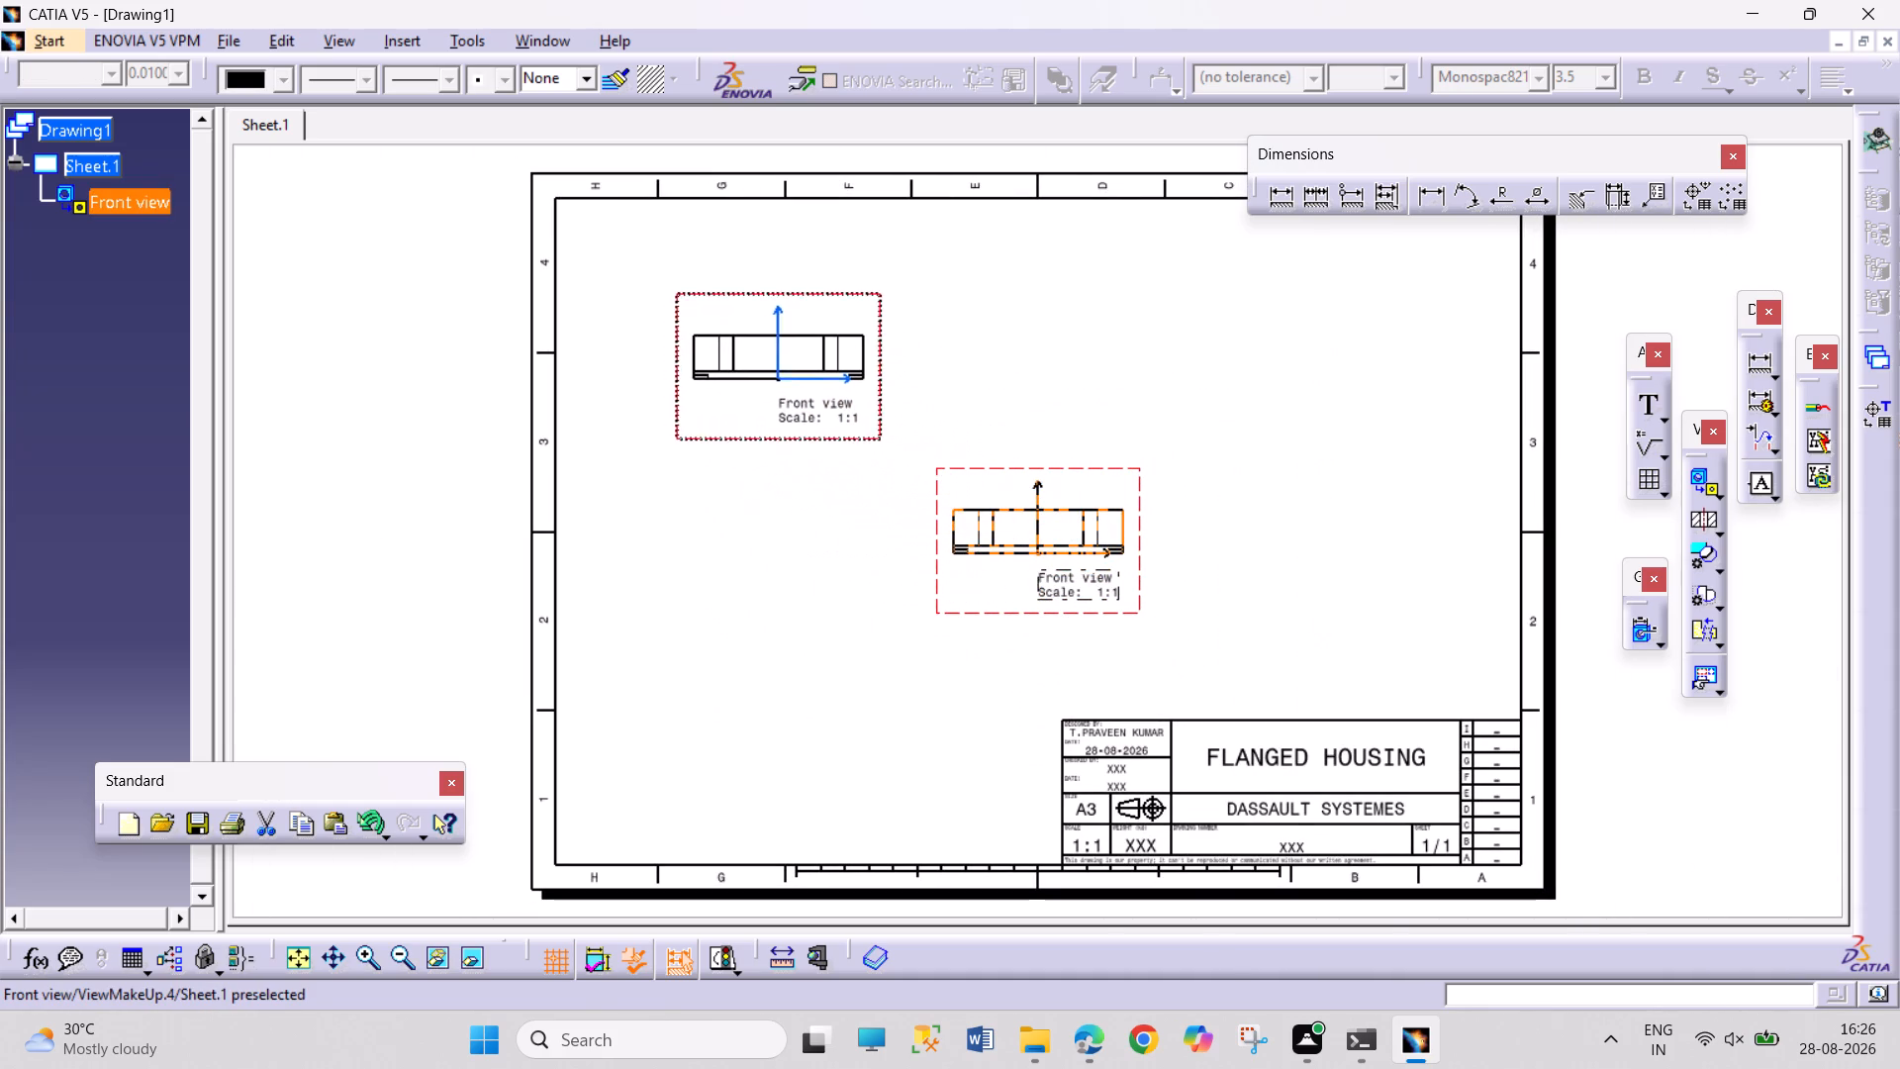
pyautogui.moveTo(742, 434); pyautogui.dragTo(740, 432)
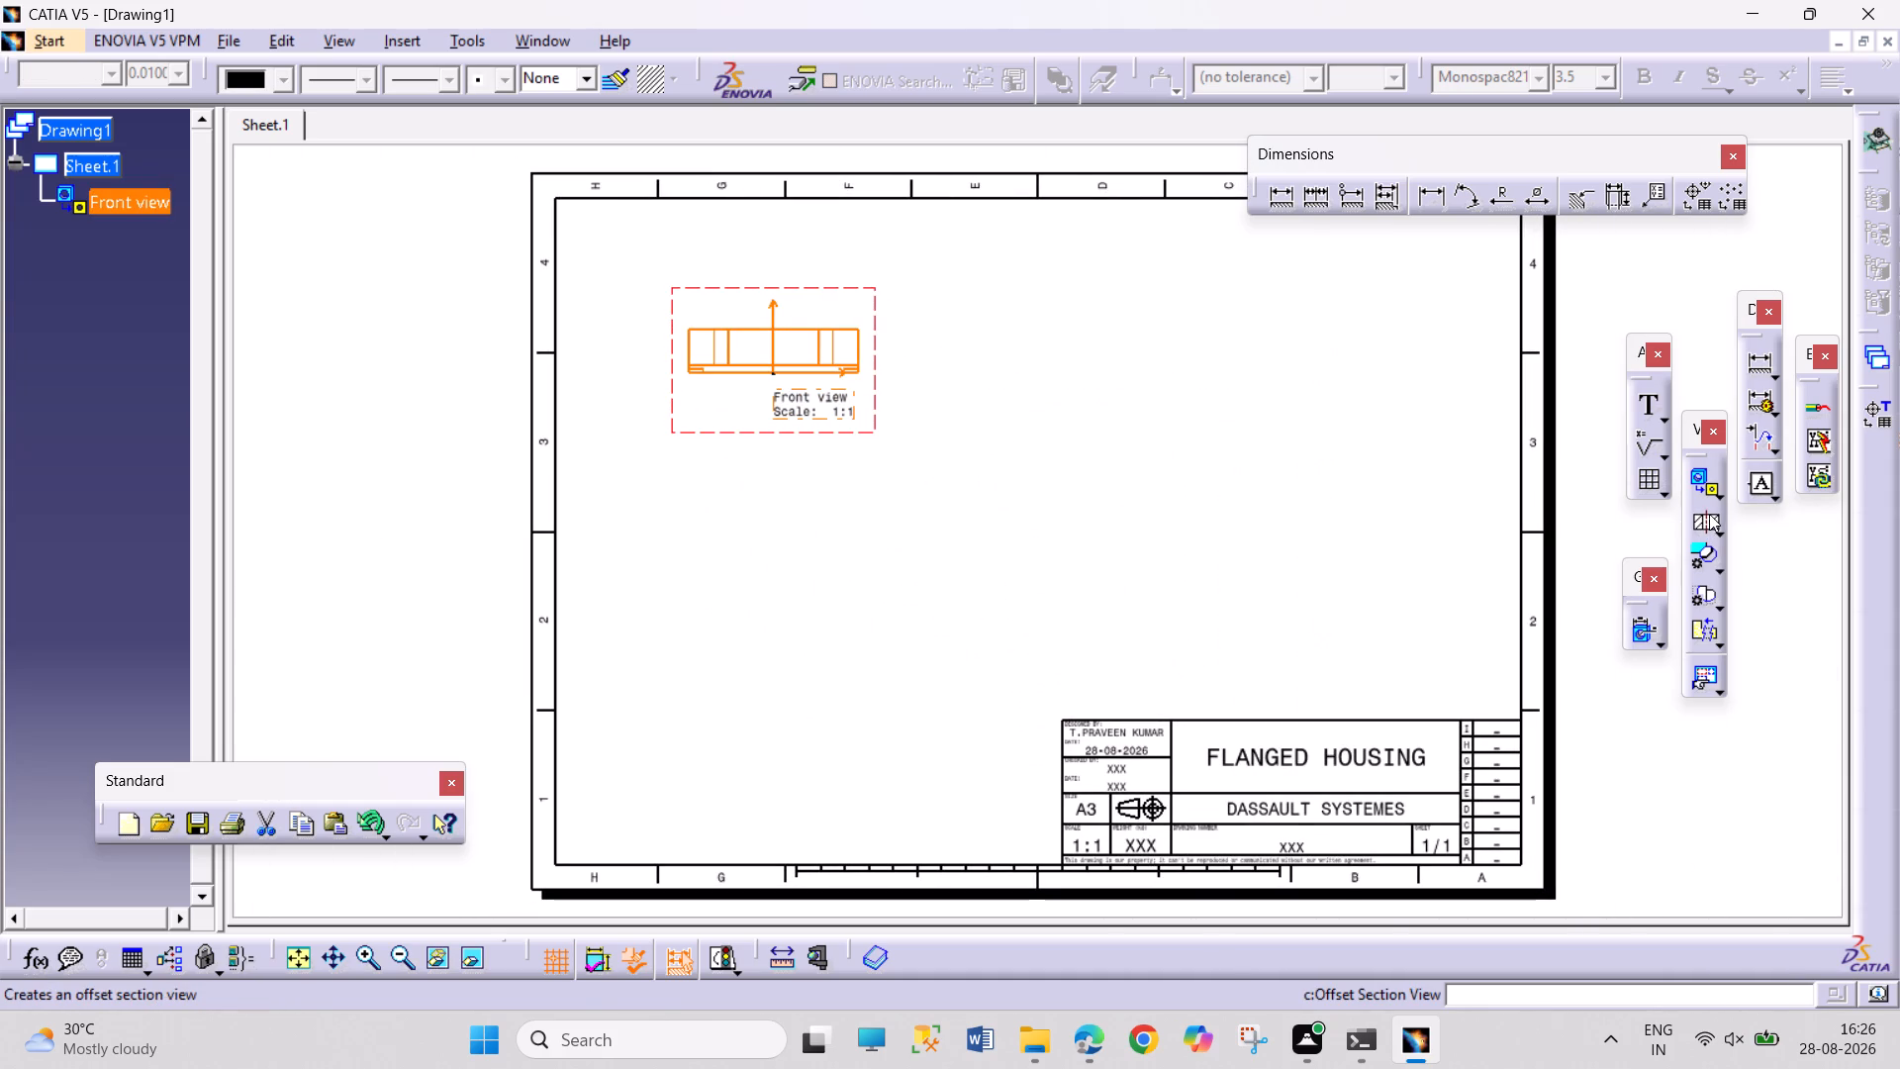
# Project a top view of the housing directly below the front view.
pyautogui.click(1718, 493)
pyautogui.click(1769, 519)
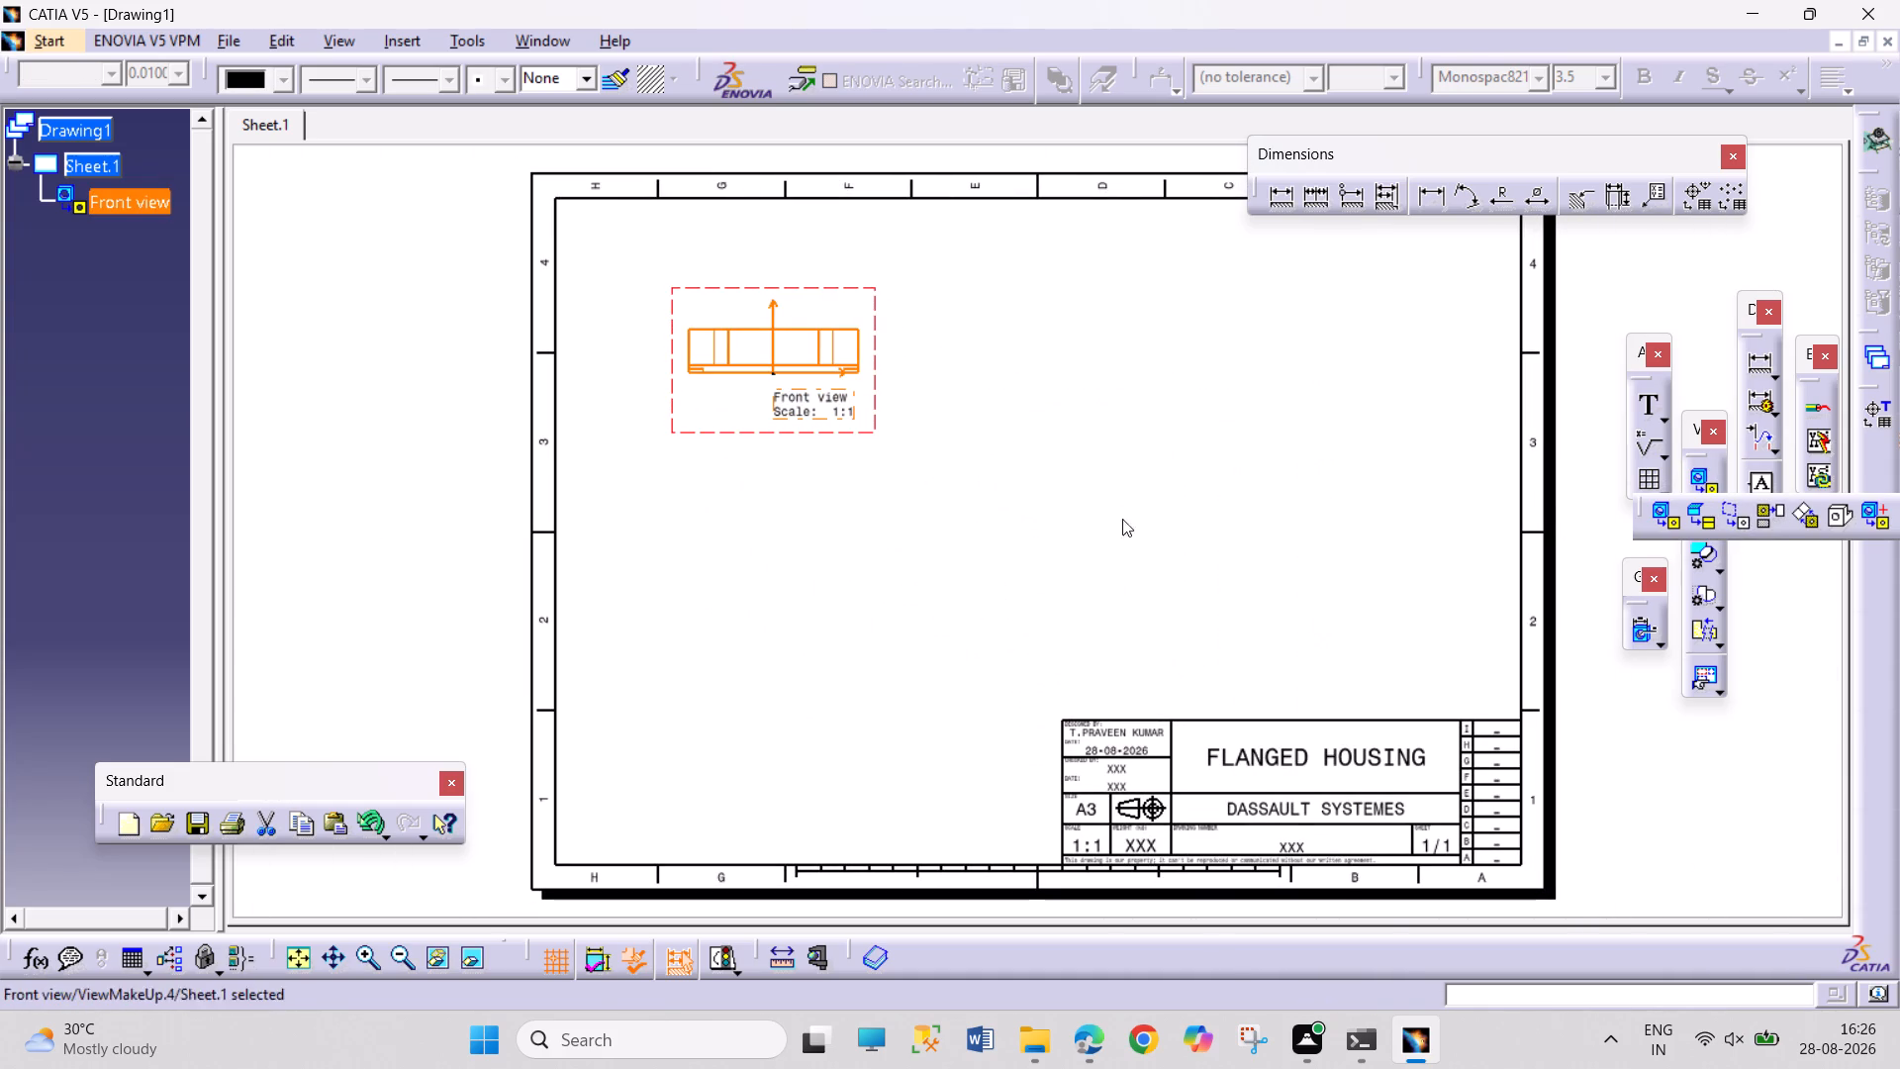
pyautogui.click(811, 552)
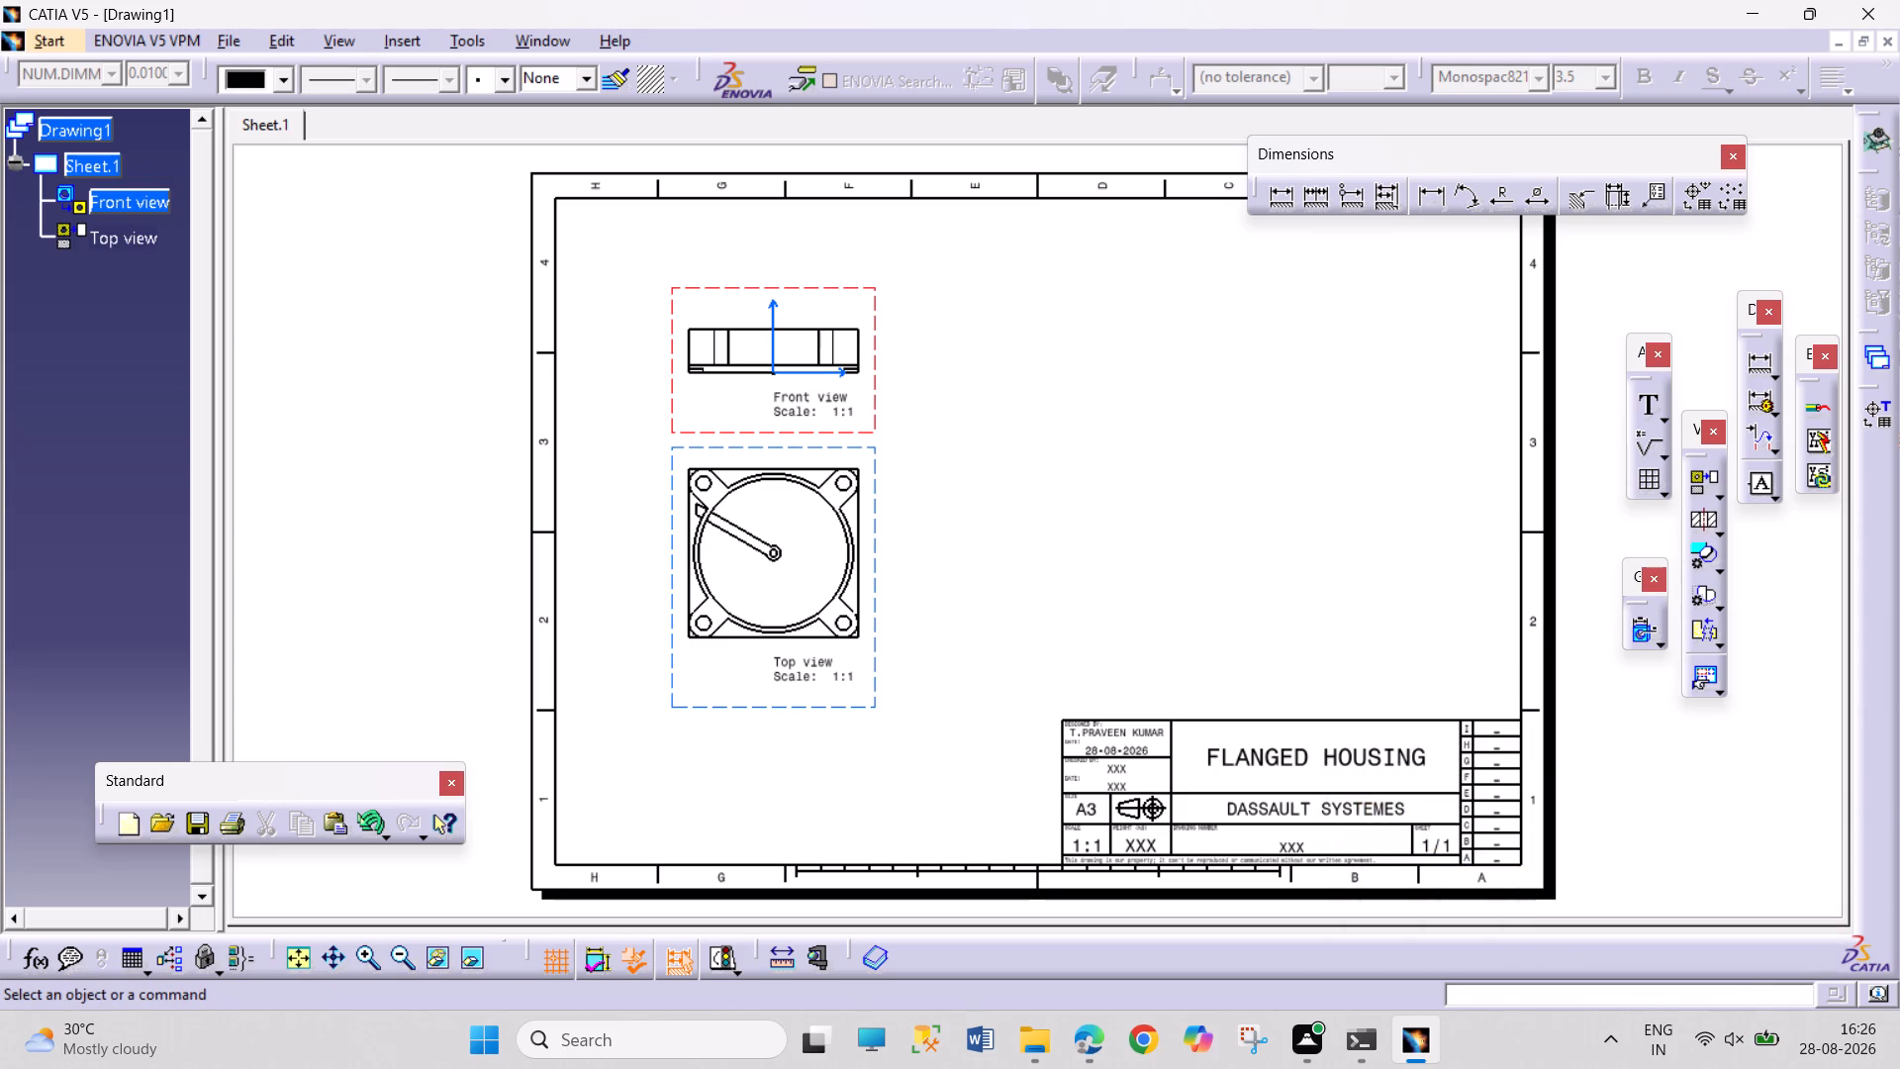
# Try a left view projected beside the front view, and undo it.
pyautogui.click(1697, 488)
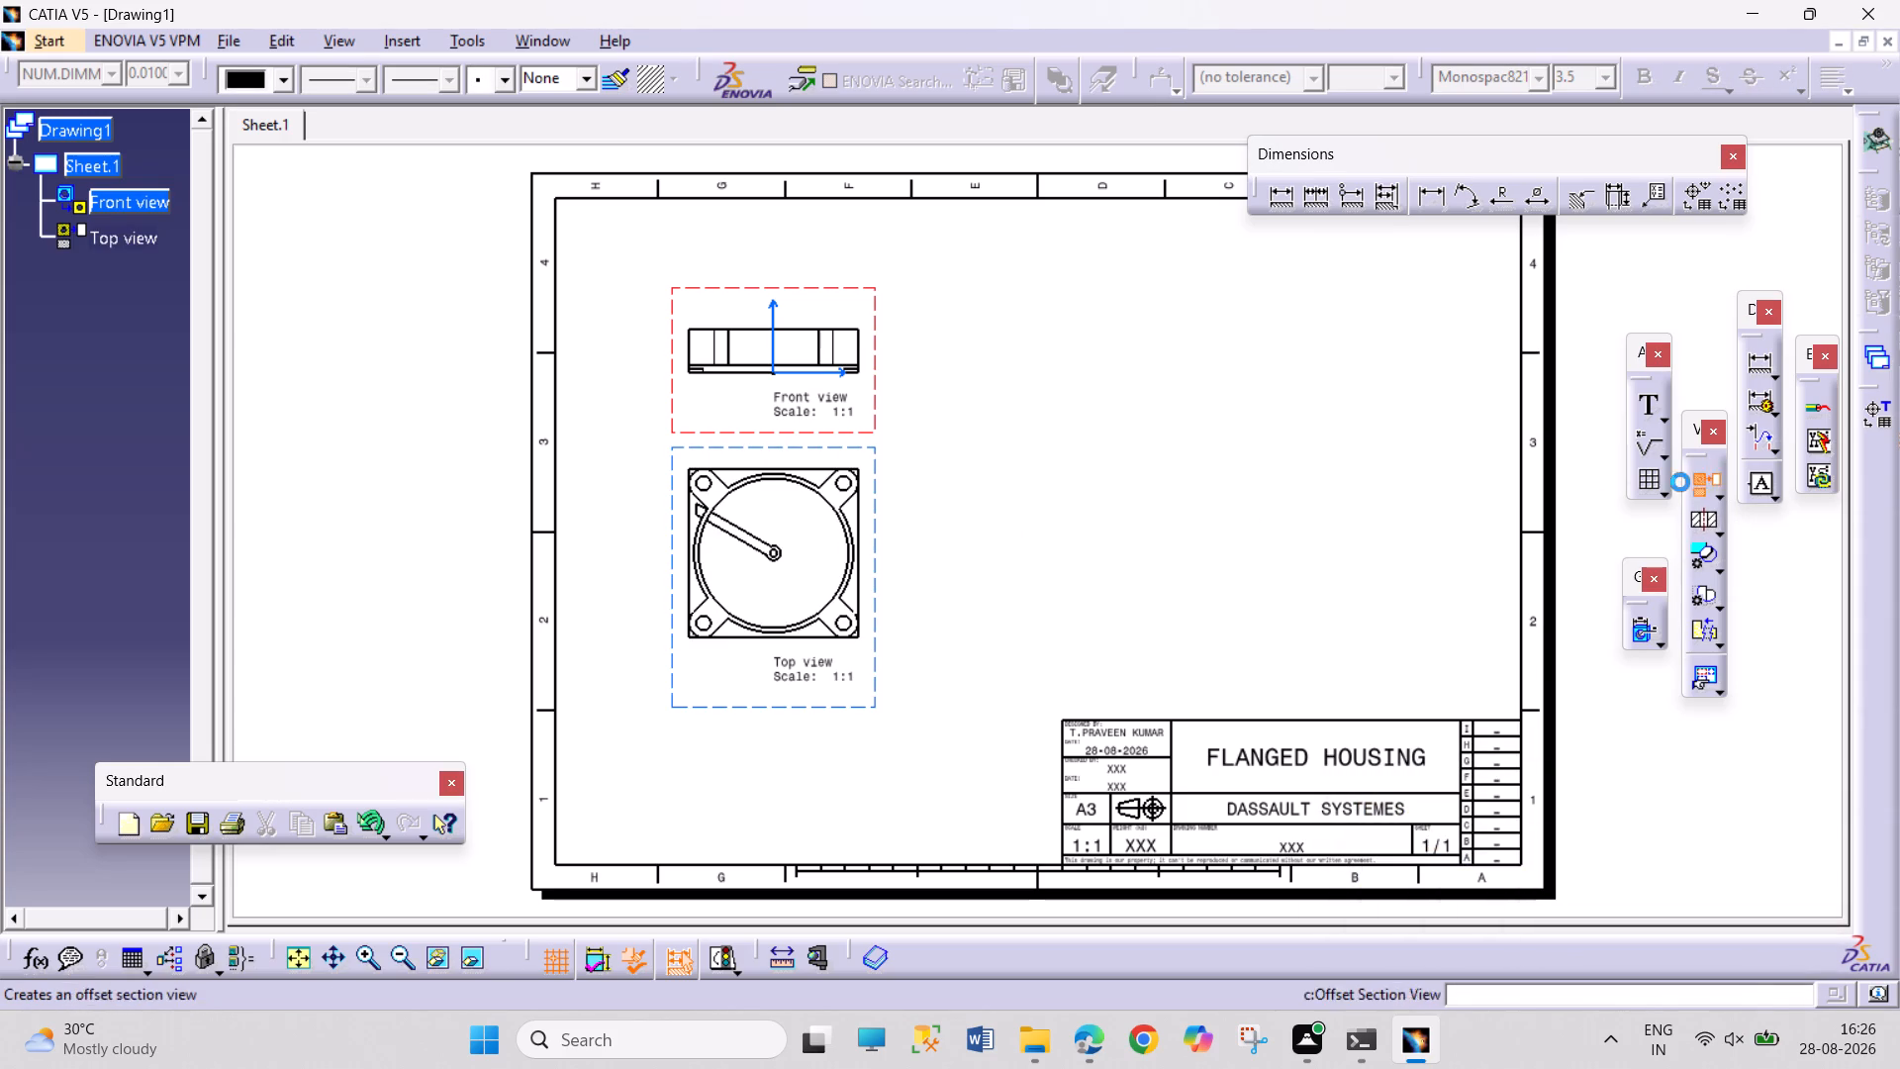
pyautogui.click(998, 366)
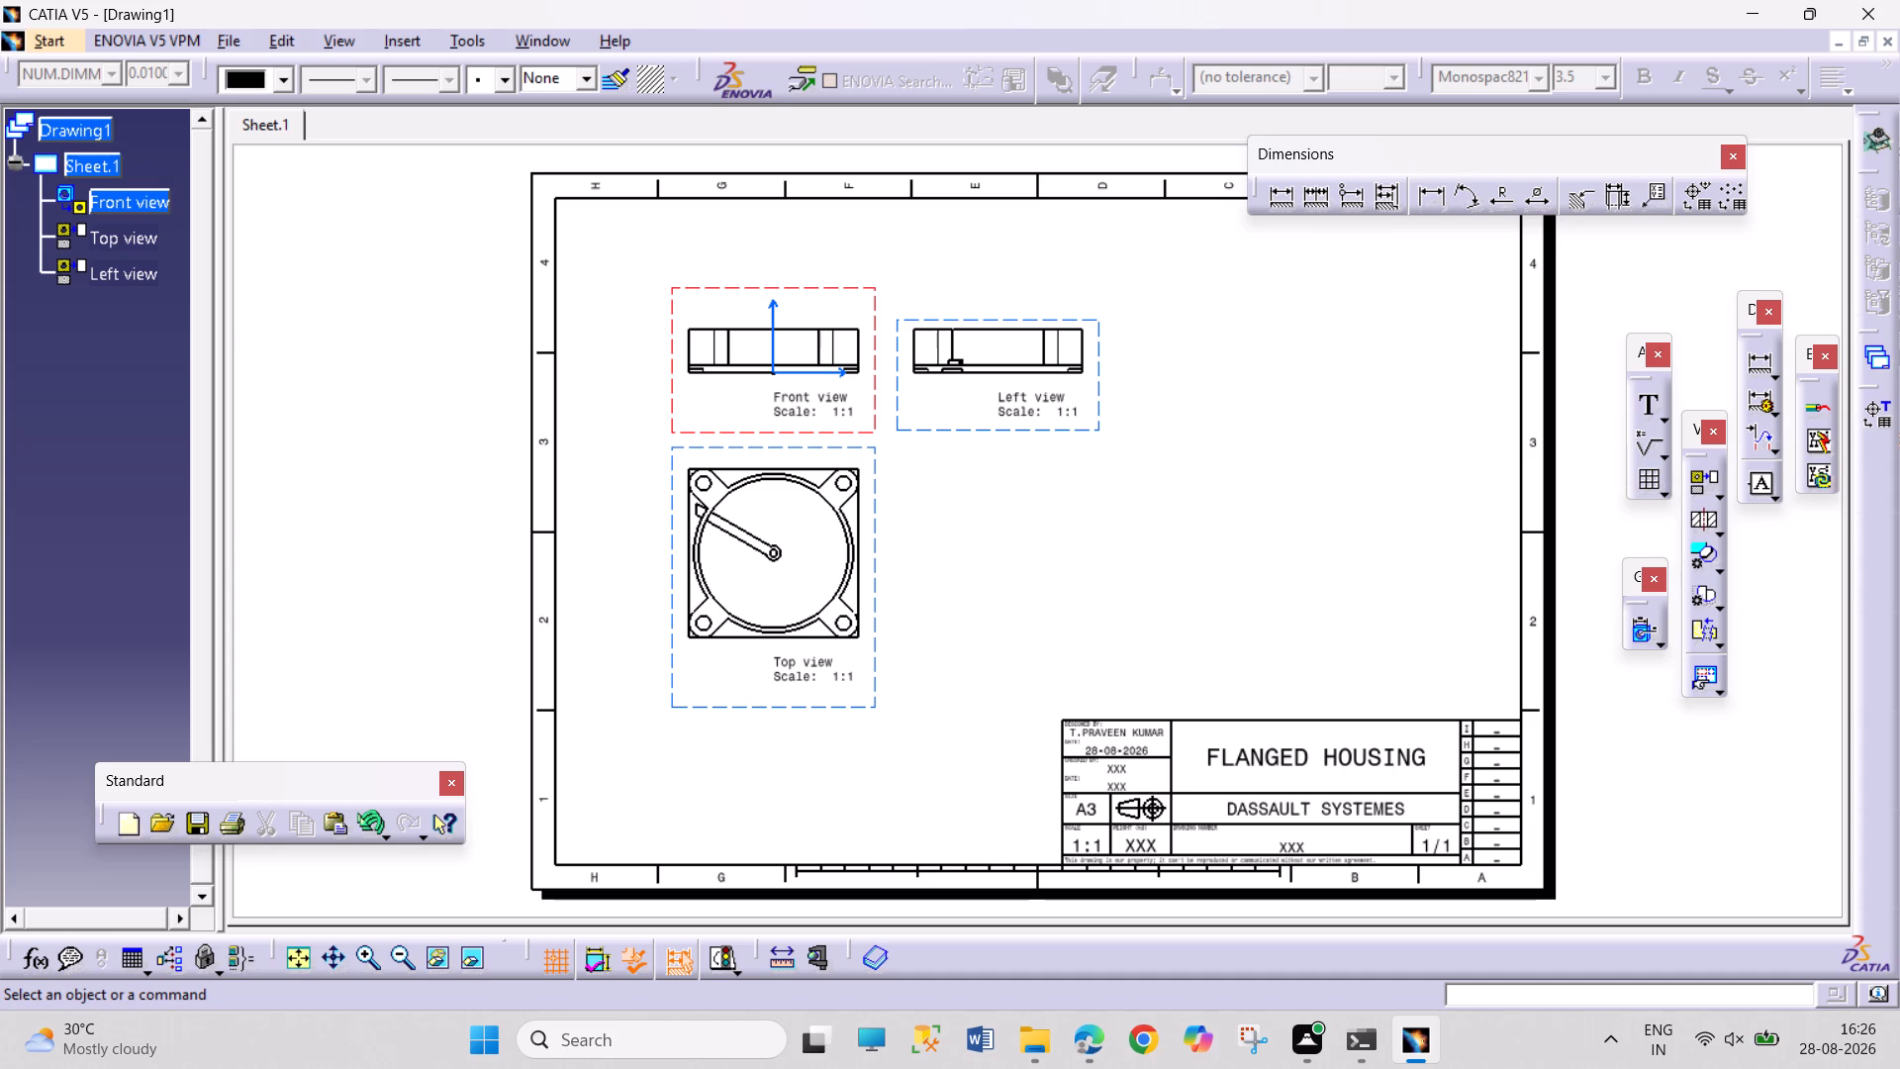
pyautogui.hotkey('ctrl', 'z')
# Examine the top view's slanted channel, central boss and ring wall for their orientation.
pyautogui.keyDown('ctrl'); pyautogui.moveTo(680, 604); pyautogui.dragTo(667, 564, button='middle'); pyautogui.keyUp('ctrl')
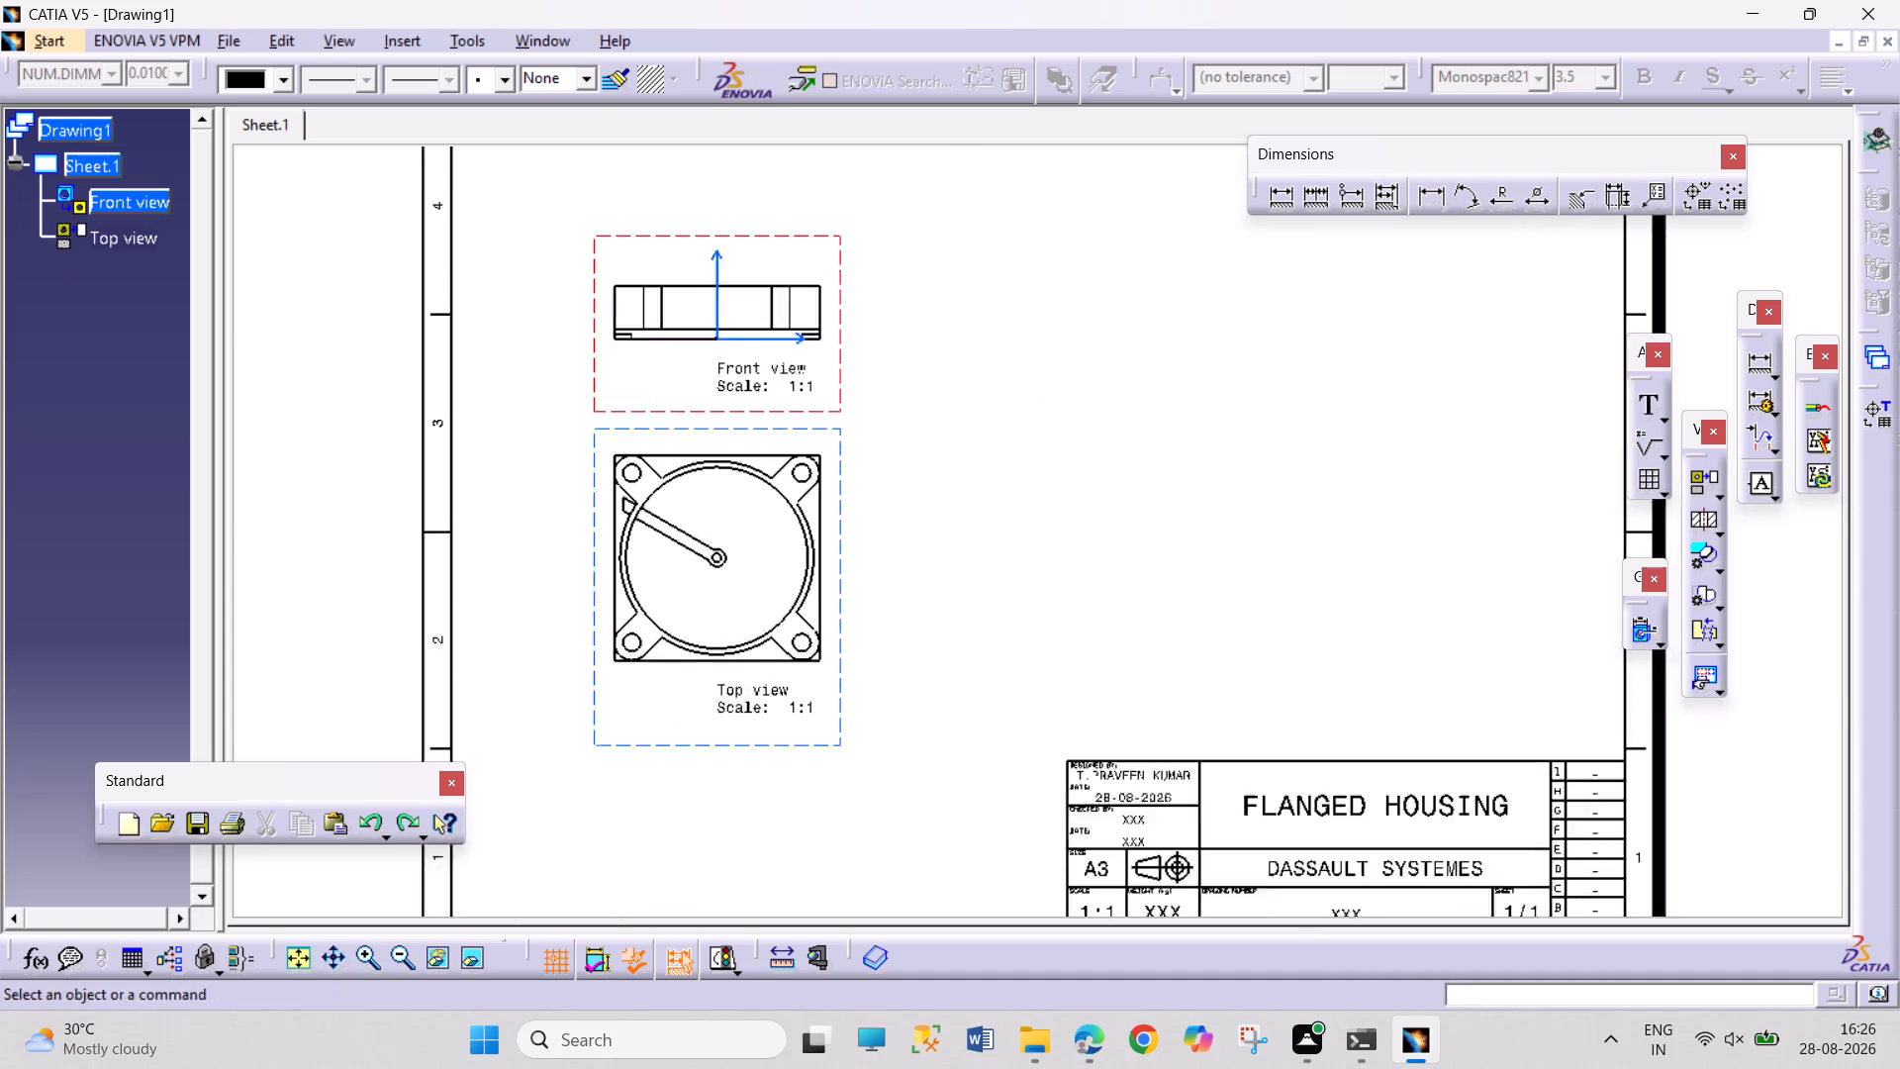
pyautogui.keyDown('ctrl'); pyautogui.moveTo(667, 564); pyautogui.dragTo(664, 477, button='middle'); pyautogui.keyUp('ctrl')
pyautogui.moveTo(678, 420); pyautogui.dragTo(1239, 408, button='middle')
pyautogui.keyDown('ctrl'); pyautogui.moveTo(988, 520); pyautogui.dragTo(980, 494, button='middle'); pyautogui.keyUp('ctrl')
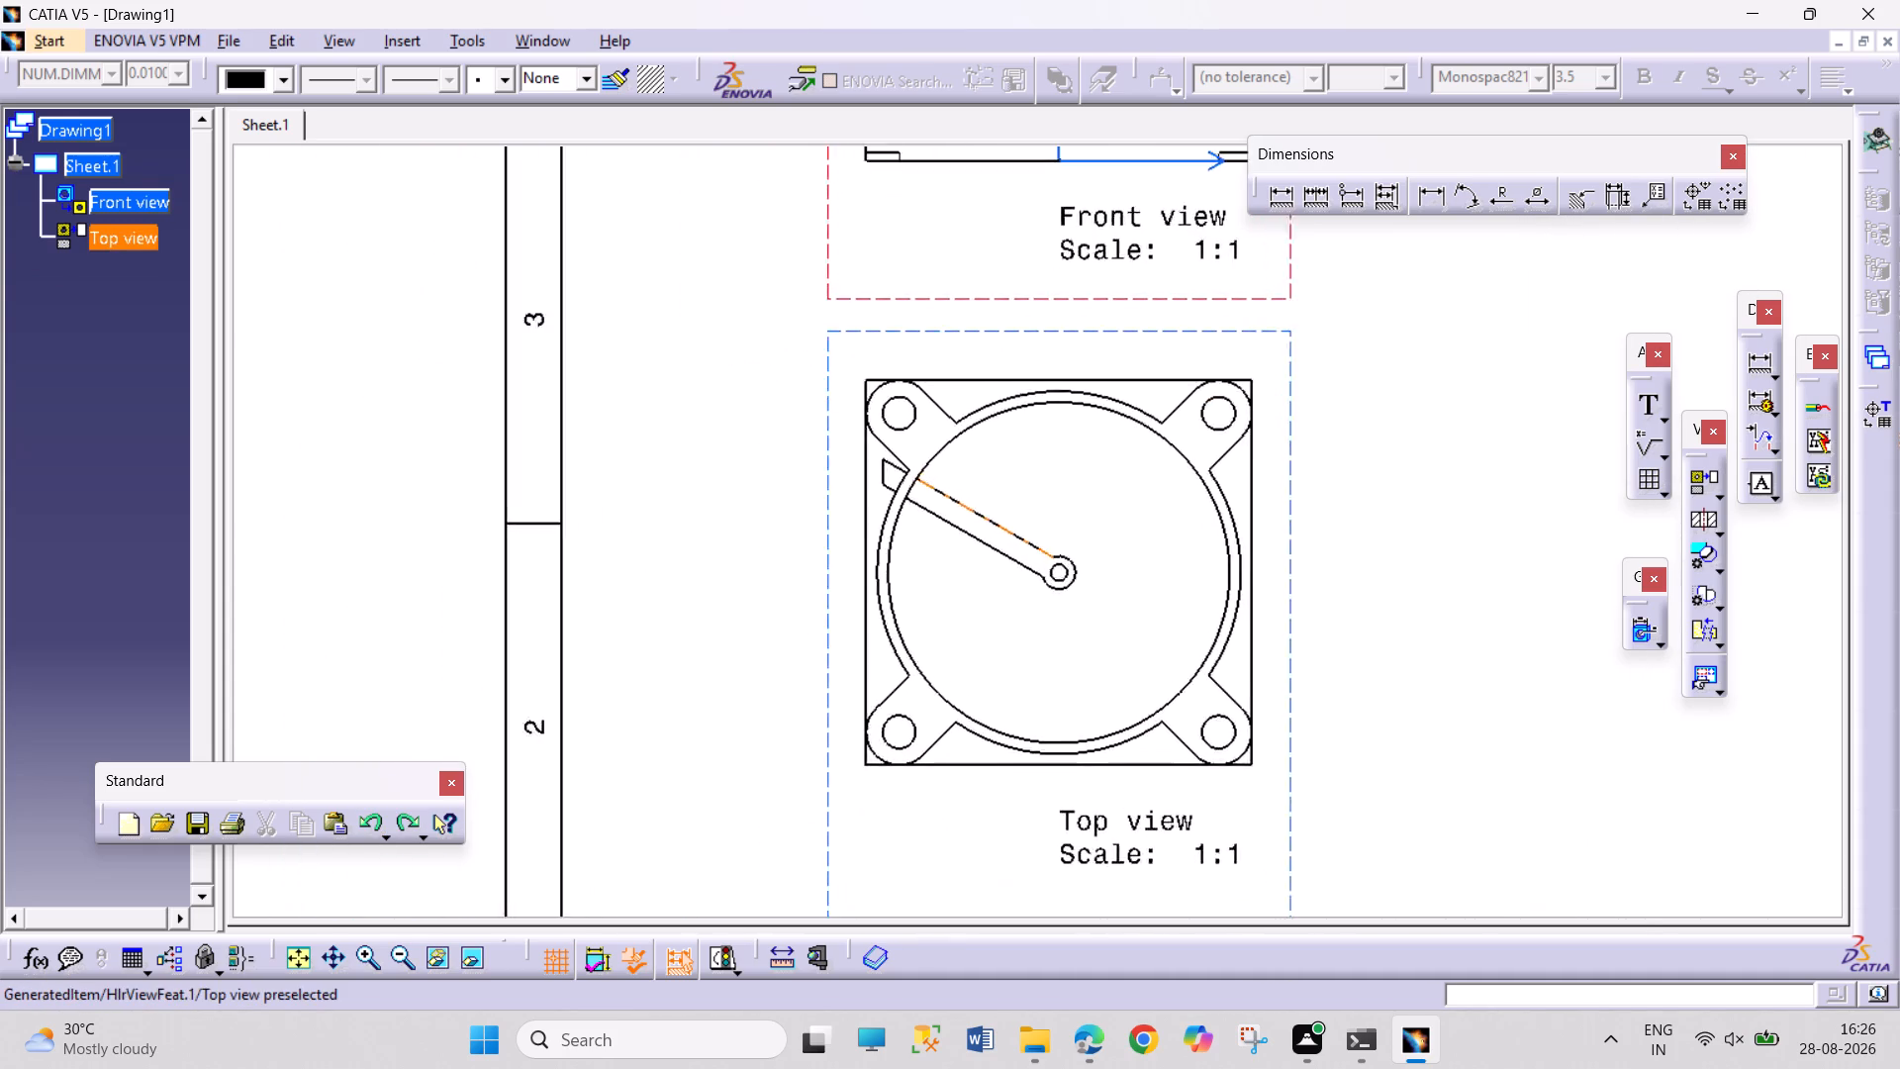
pyautogui.keyDown('ctrl'); pyautogui.moveTo(980, 494); pyautogui.dragTo(997, 363, button='middle'); pyautogui.keyUp('ctrl')
pyautogui.keyDown('ctrl'); pyautogui.moveTo(1002, 341); pyautogui.dragTo(1034, 286, button='middle'); pyautogui.keyUp('ctrl')
pyautogui.keyDown('ctrl'); pyautogui.moveTo(1033, 286); pyautogui.dragTo(1032, 299, button='middle'); pyautogui.keyUp('ctrl')
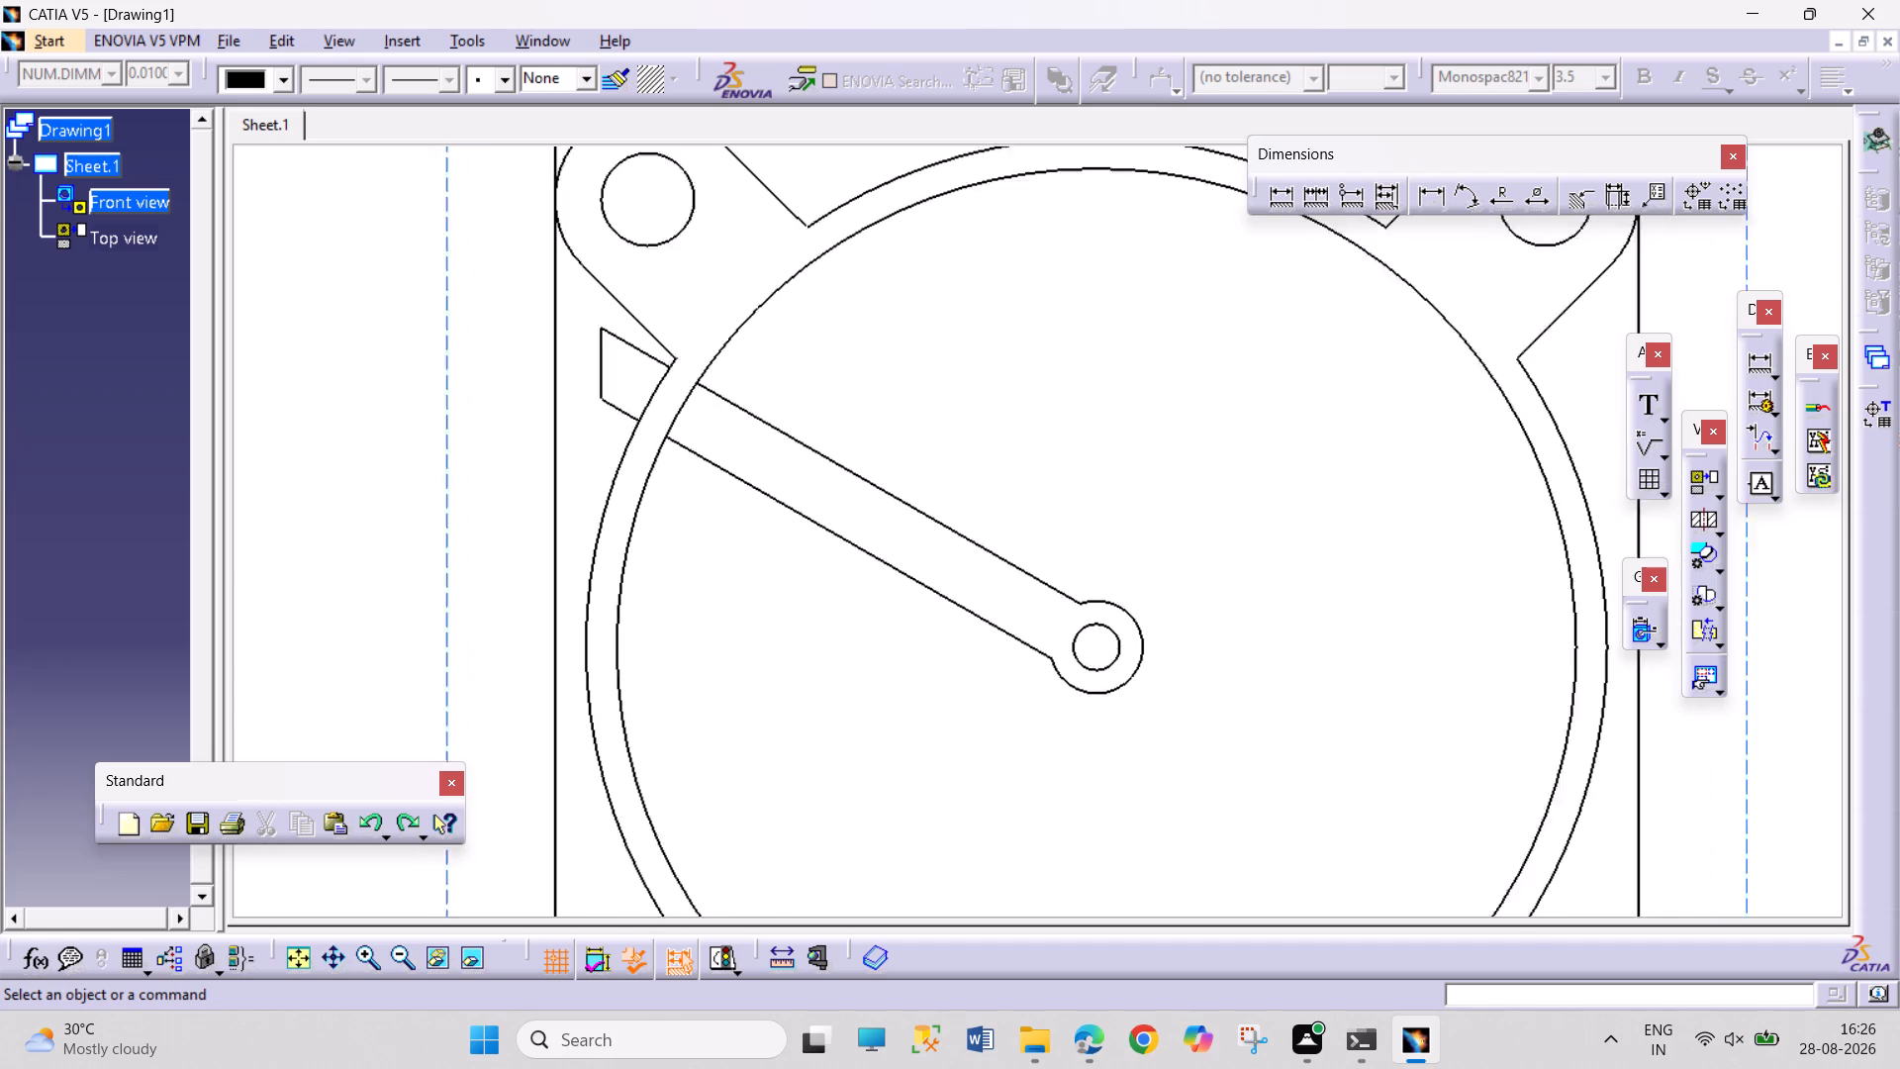
pyautogui.keyDown('ctrl'); pyautogui.moveTo(1032, 299); pyautogui.dragTo(971, 781, button='middle'); pyautogui.keyUp('ctrl')
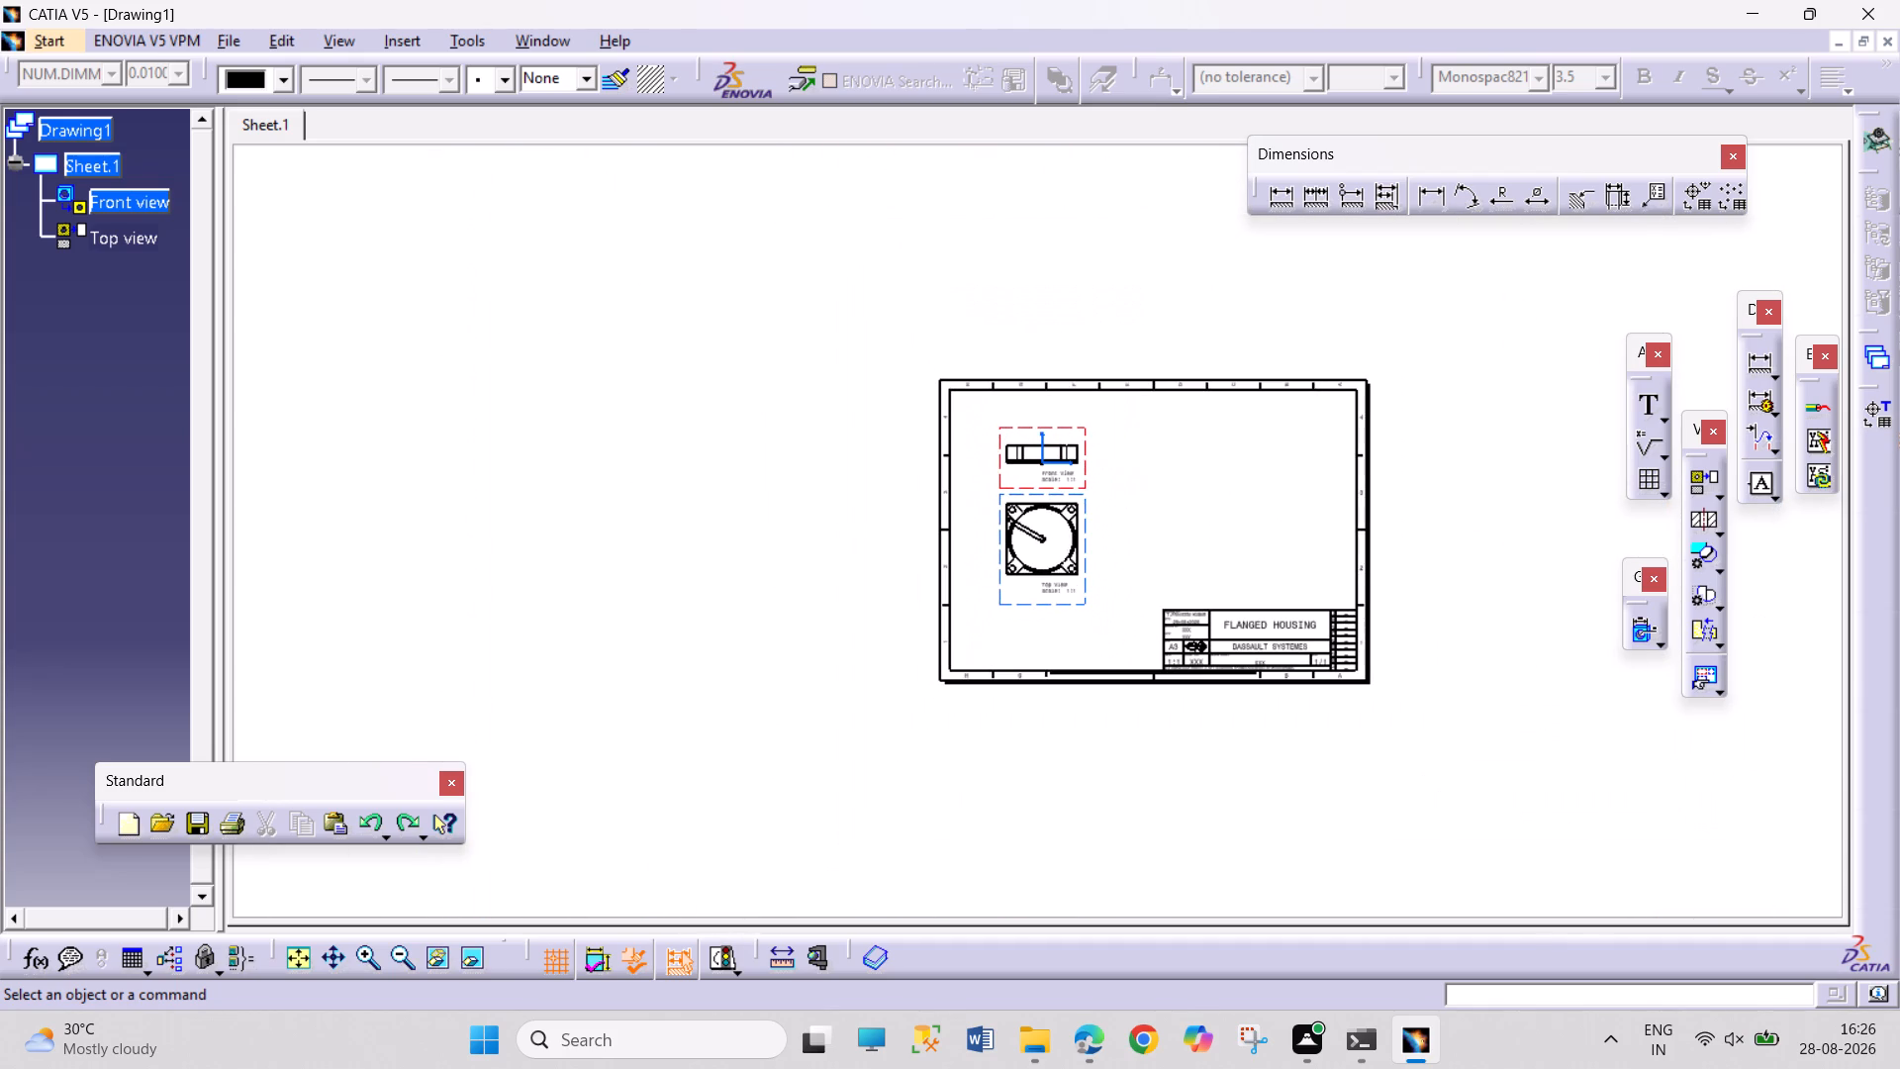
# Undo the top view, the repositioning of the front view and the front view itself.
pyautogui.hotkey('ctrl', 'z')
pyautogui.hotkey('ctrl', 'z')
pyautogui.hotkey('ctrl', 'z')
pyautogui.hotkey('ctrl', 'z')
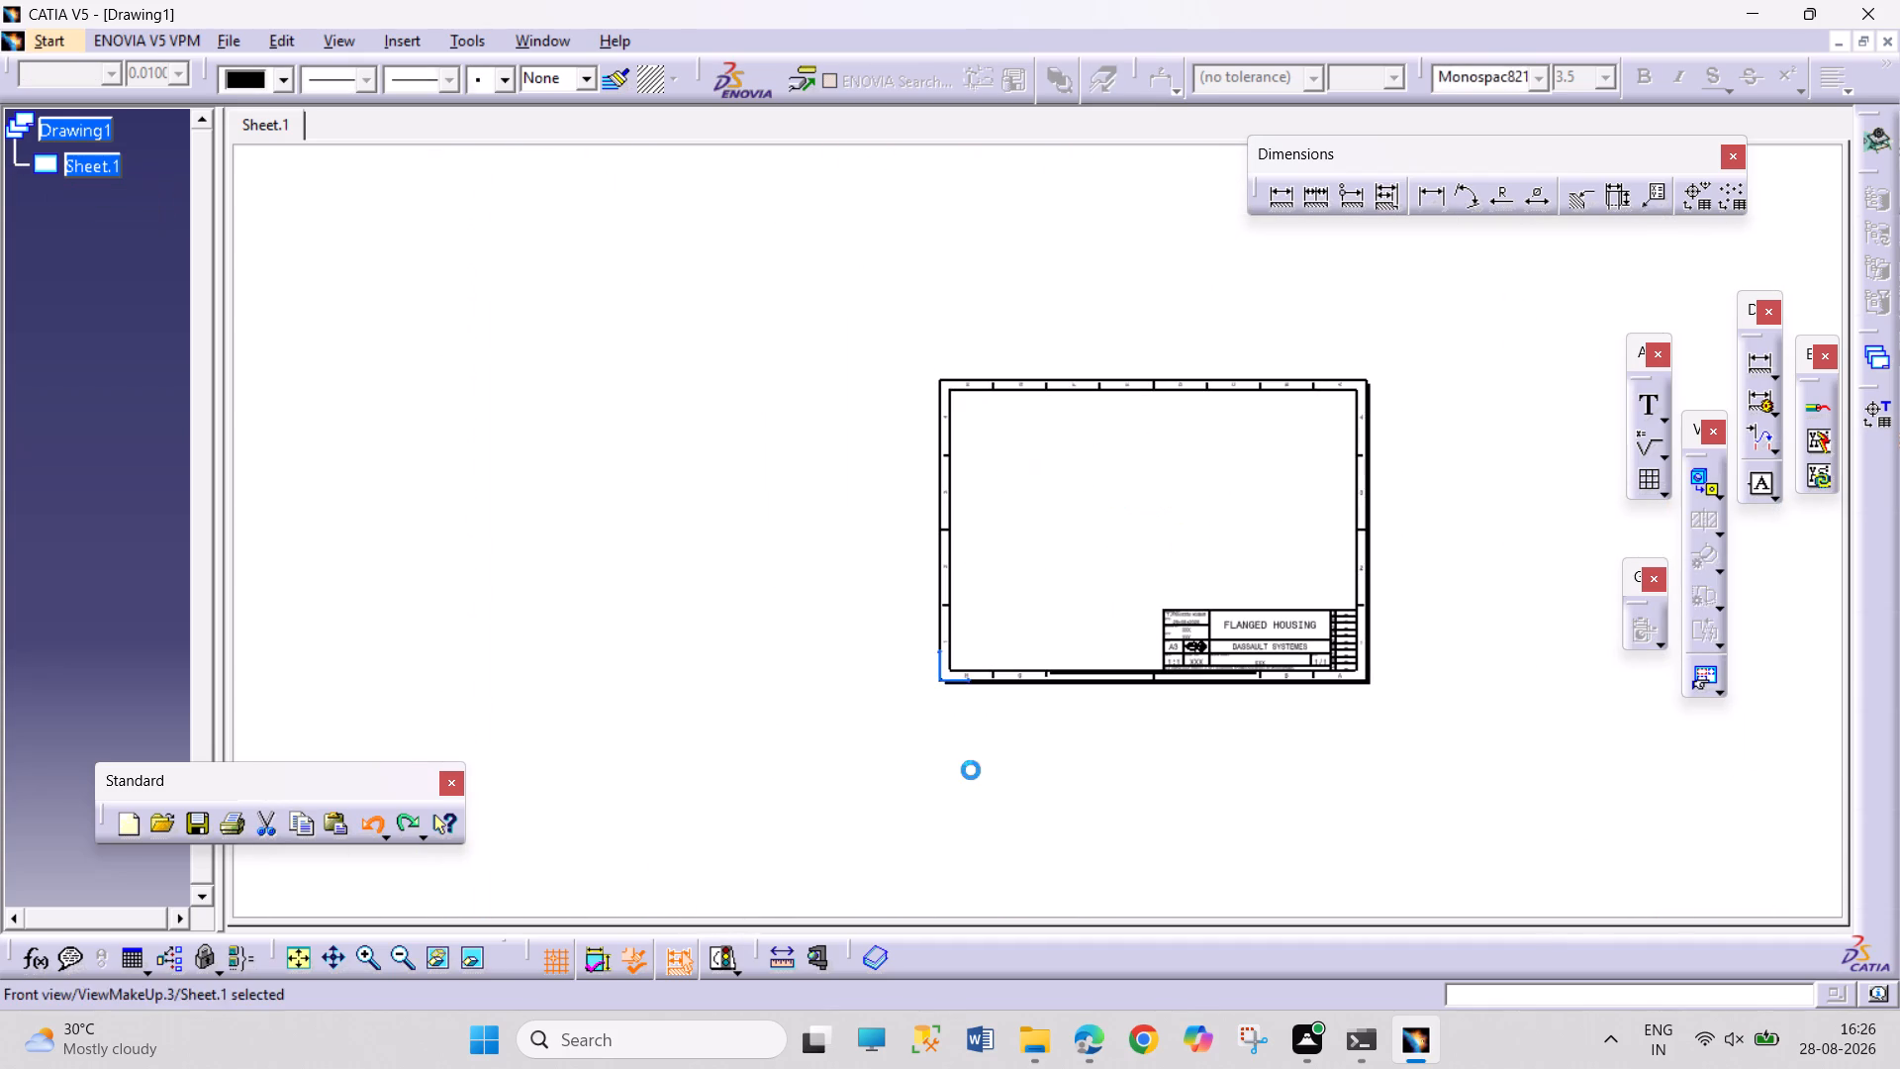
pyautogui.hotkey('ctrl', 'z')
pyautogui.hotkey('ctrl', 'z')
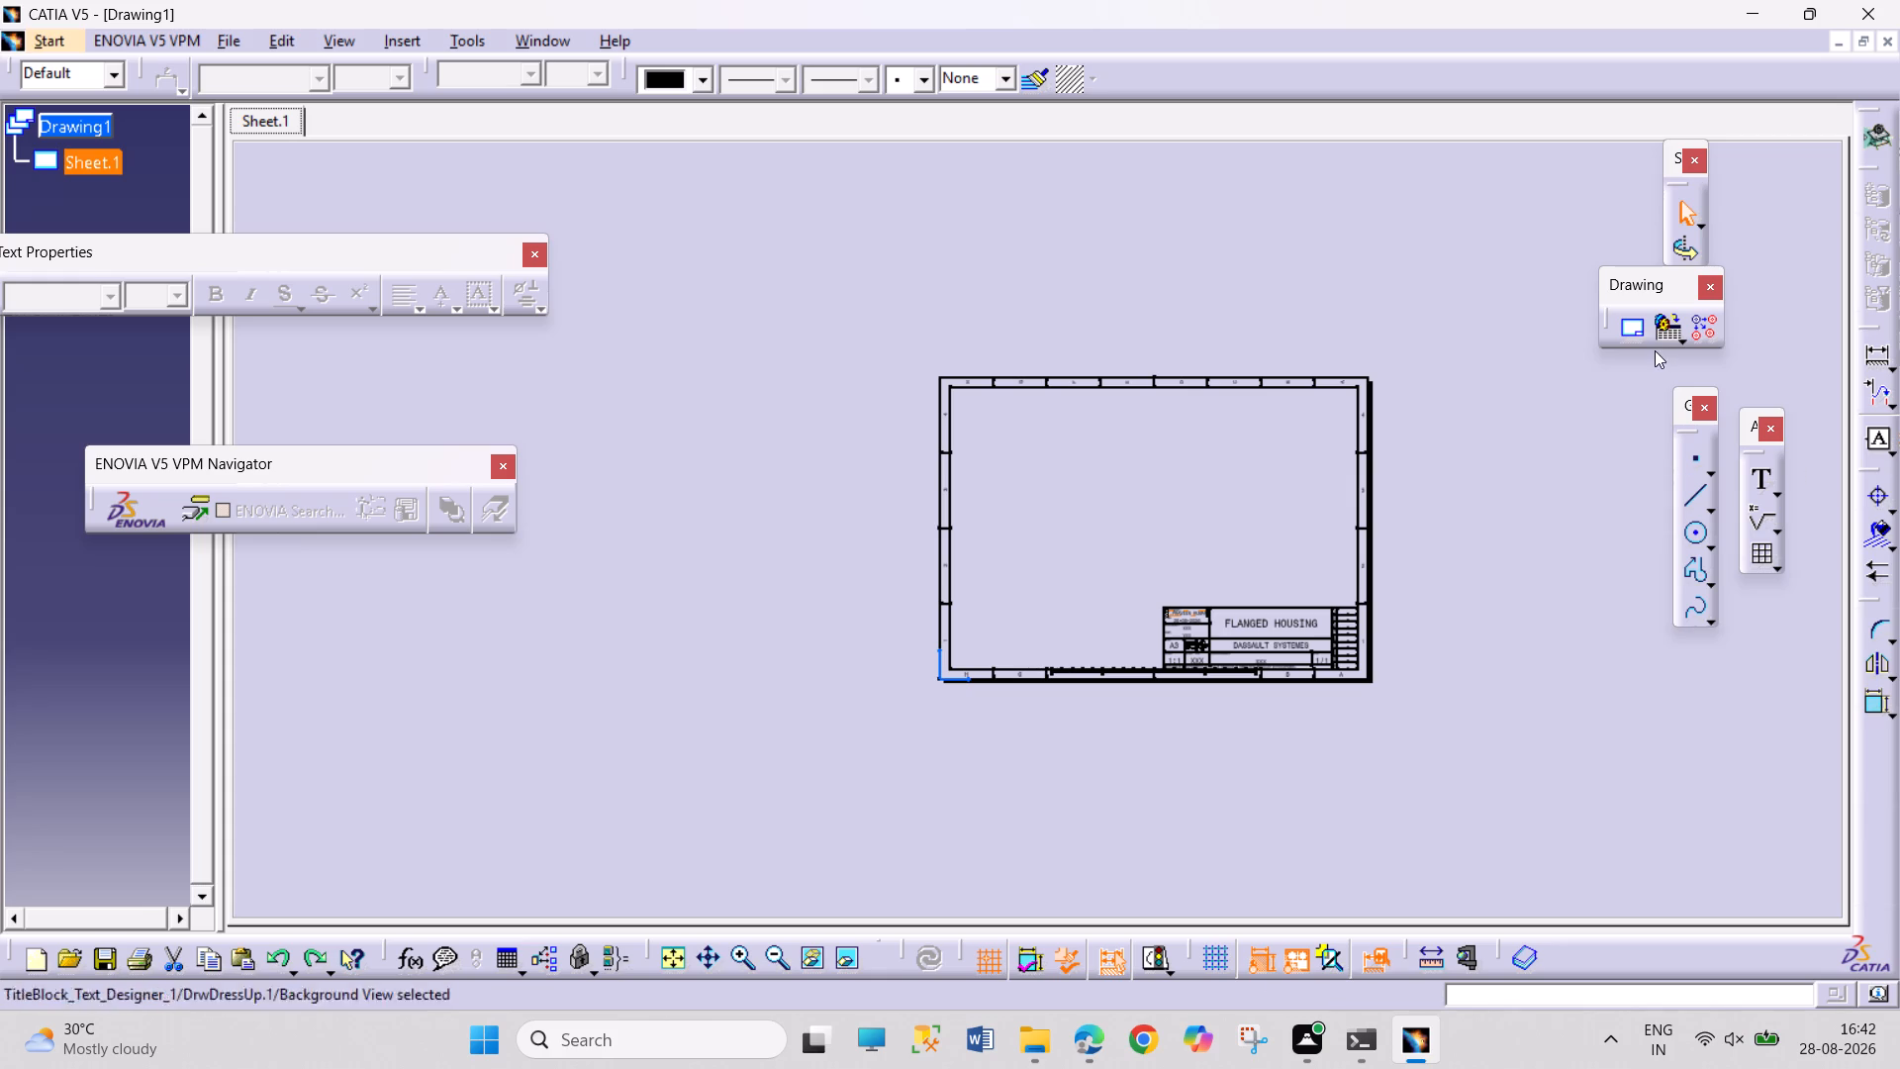
# Switch the sheet from its background to the working views.
pyautogui.click(261, 42)
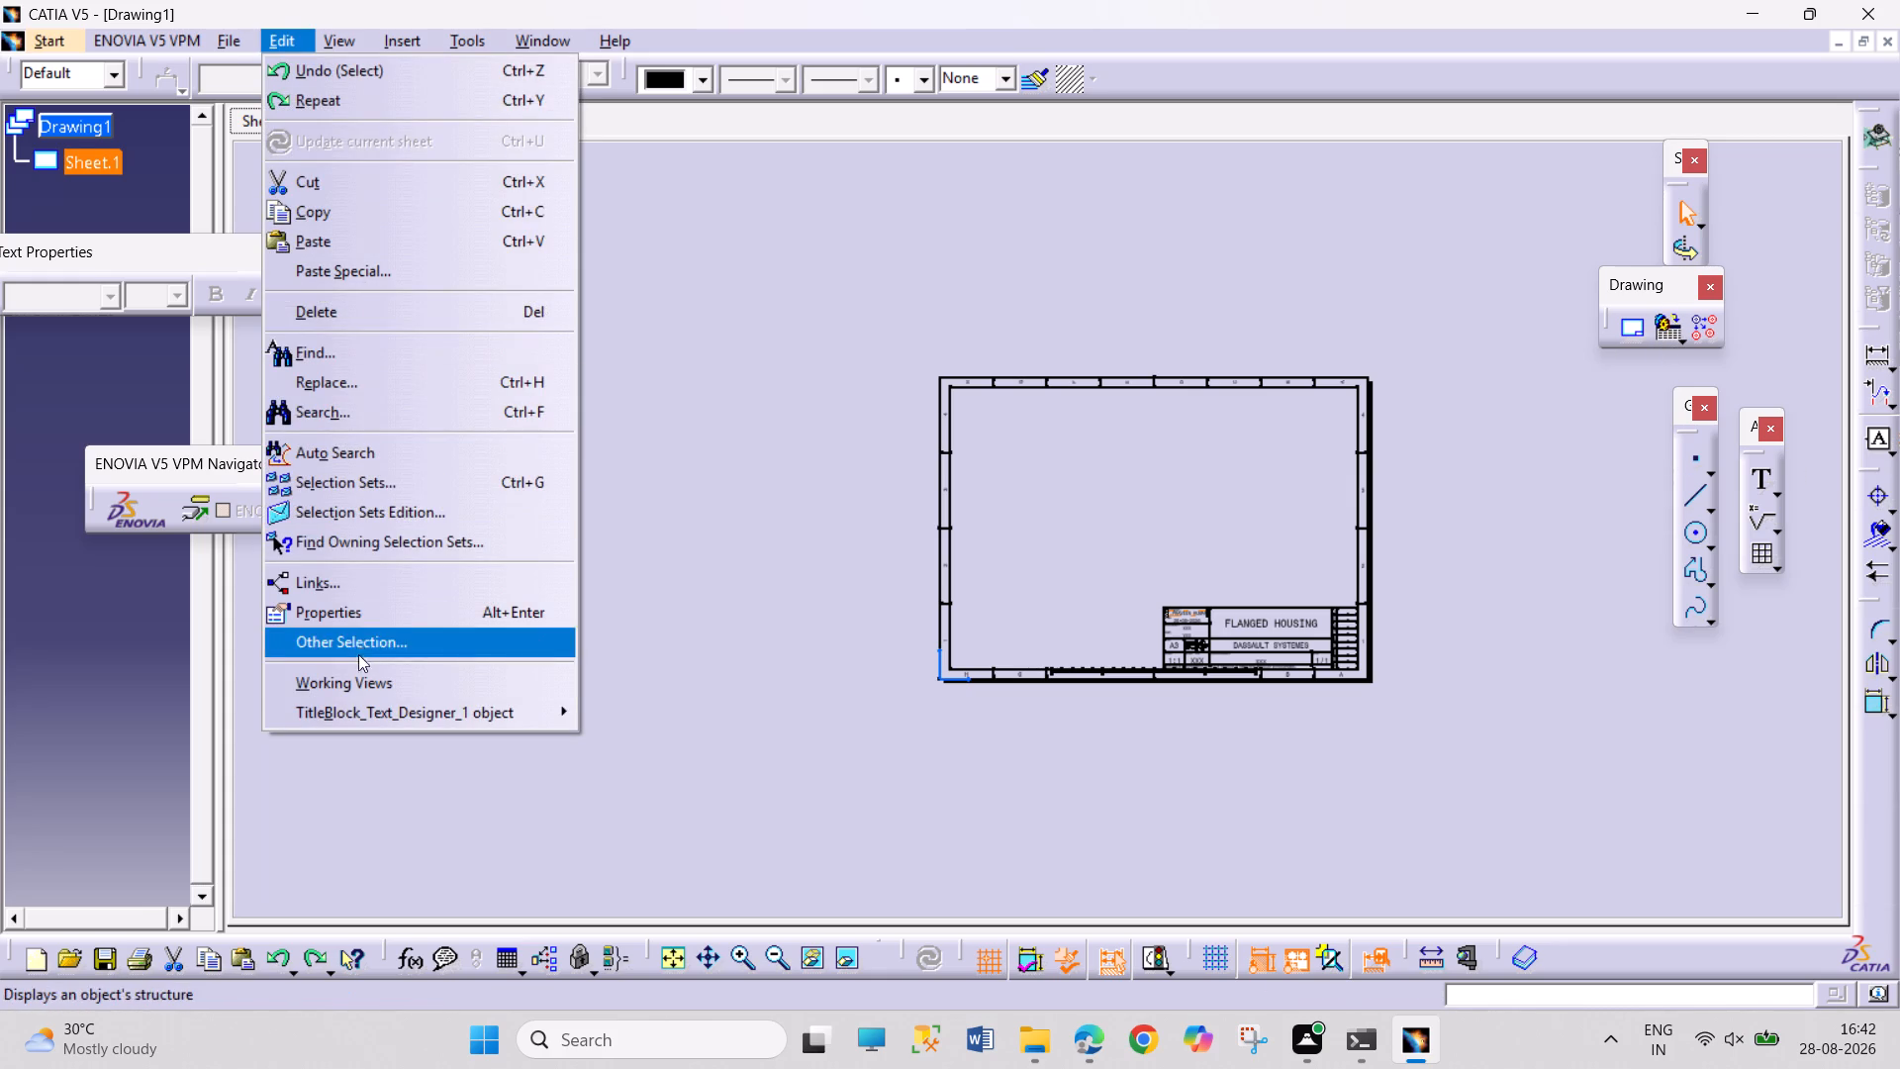
pyautogui.click(361, 688)
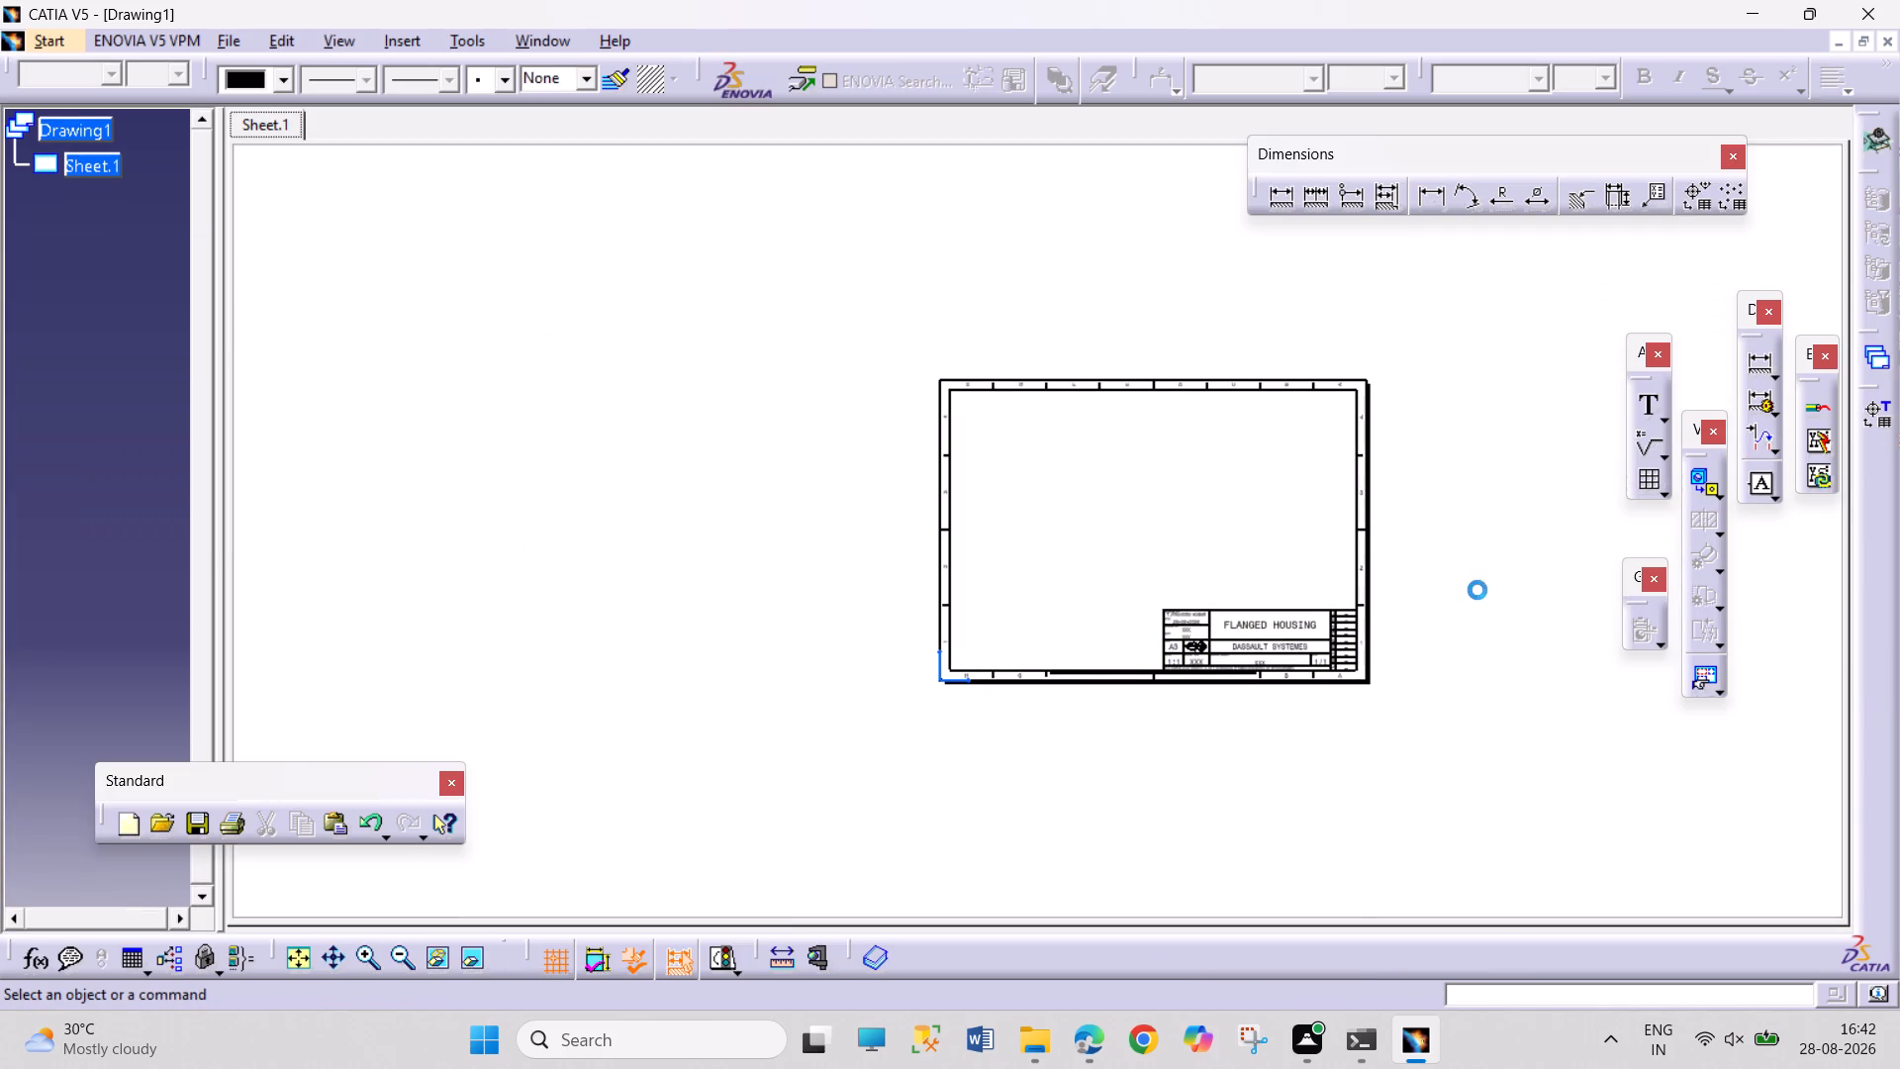
# Generate a 1:1 front view from the FLANGED HOUSING part, using the interior floor face inside the ring wall as reference plane.
pyautogui.click(1703, 475)
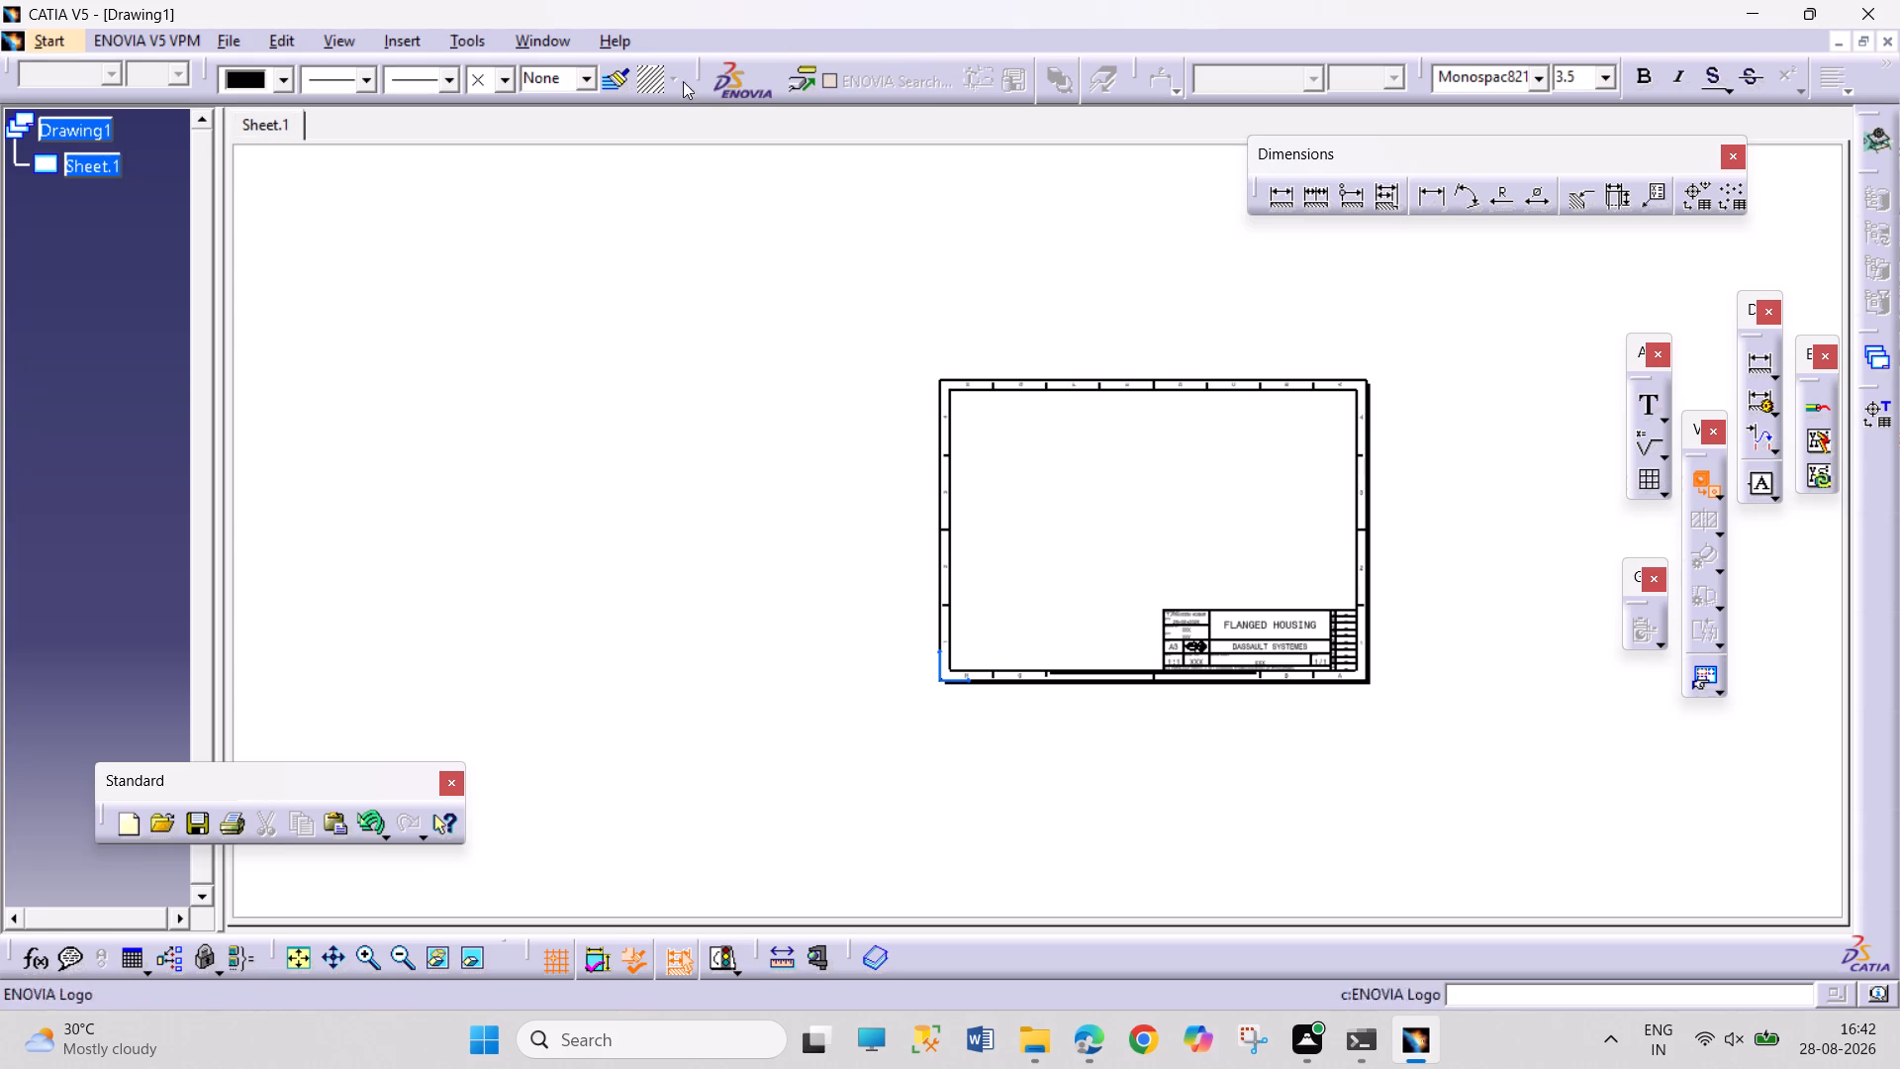
pyautogui.click(545, 44)
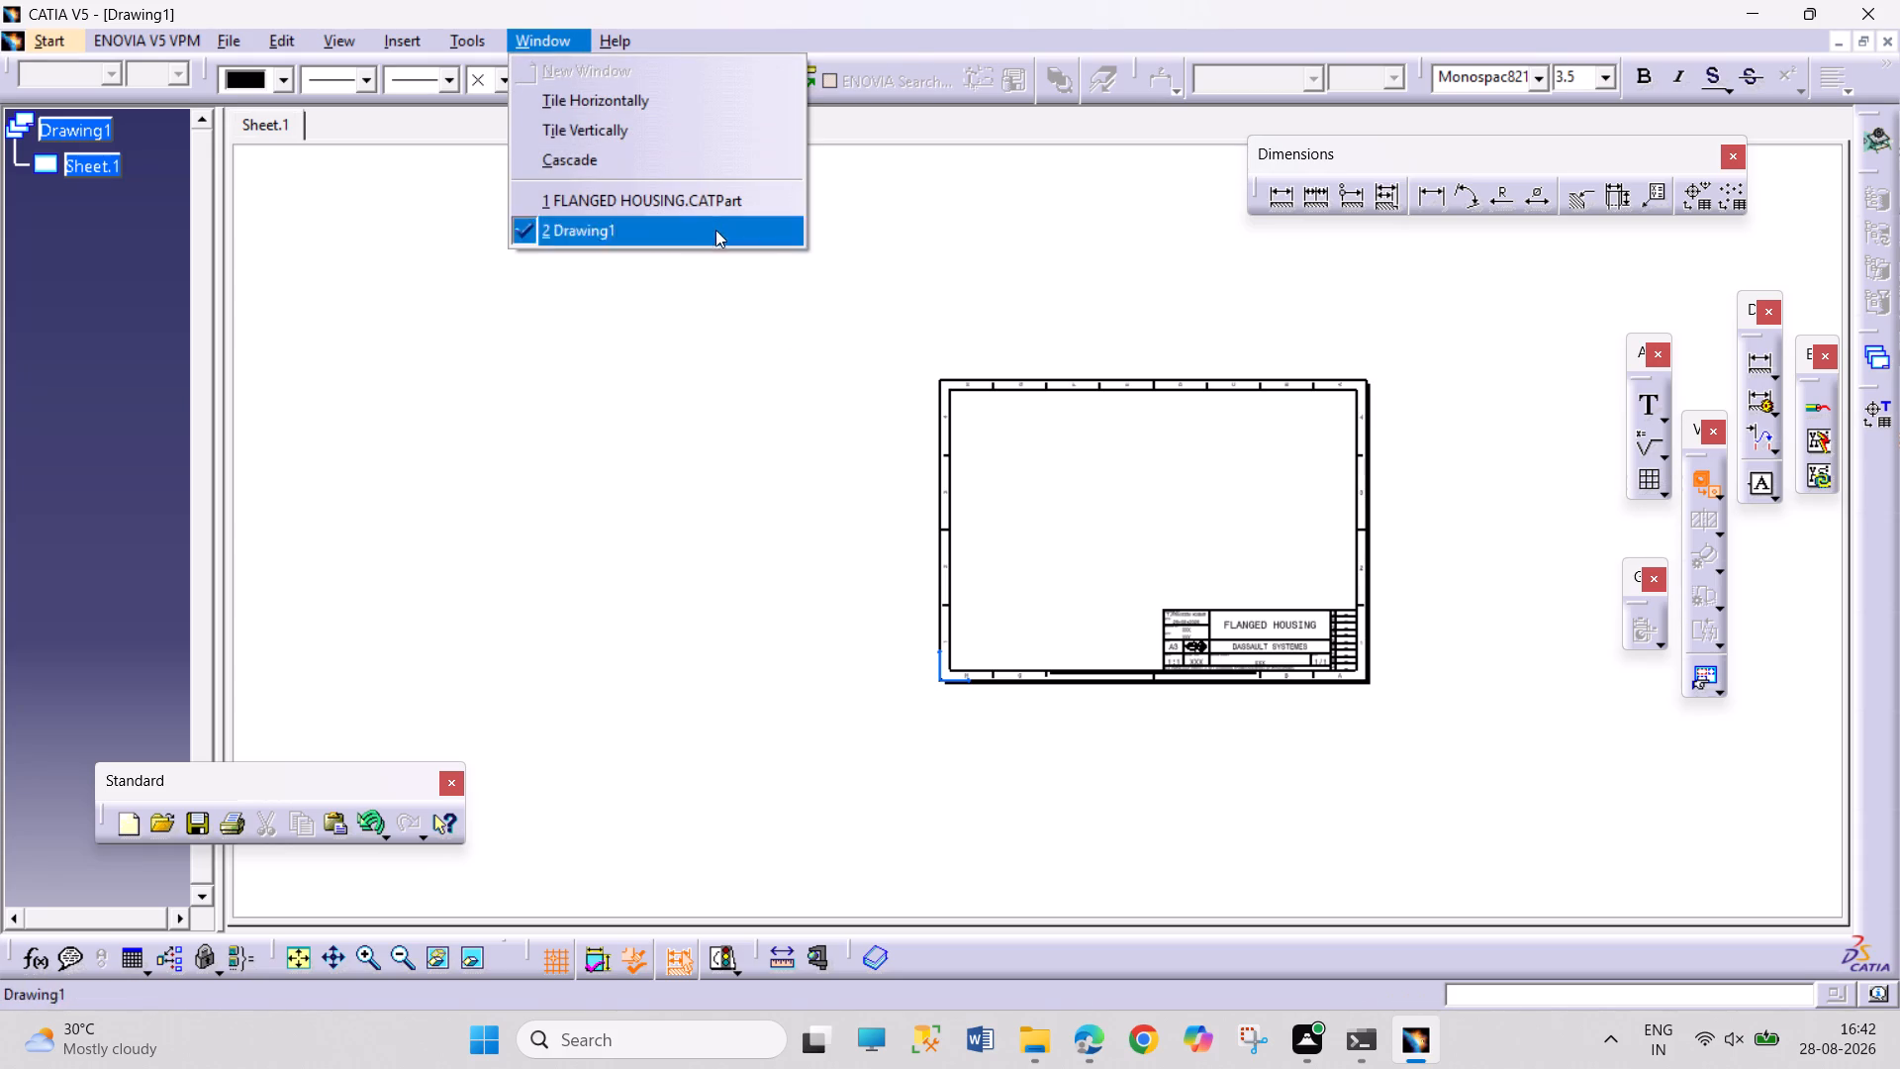
pyautogui.click(690, 209)
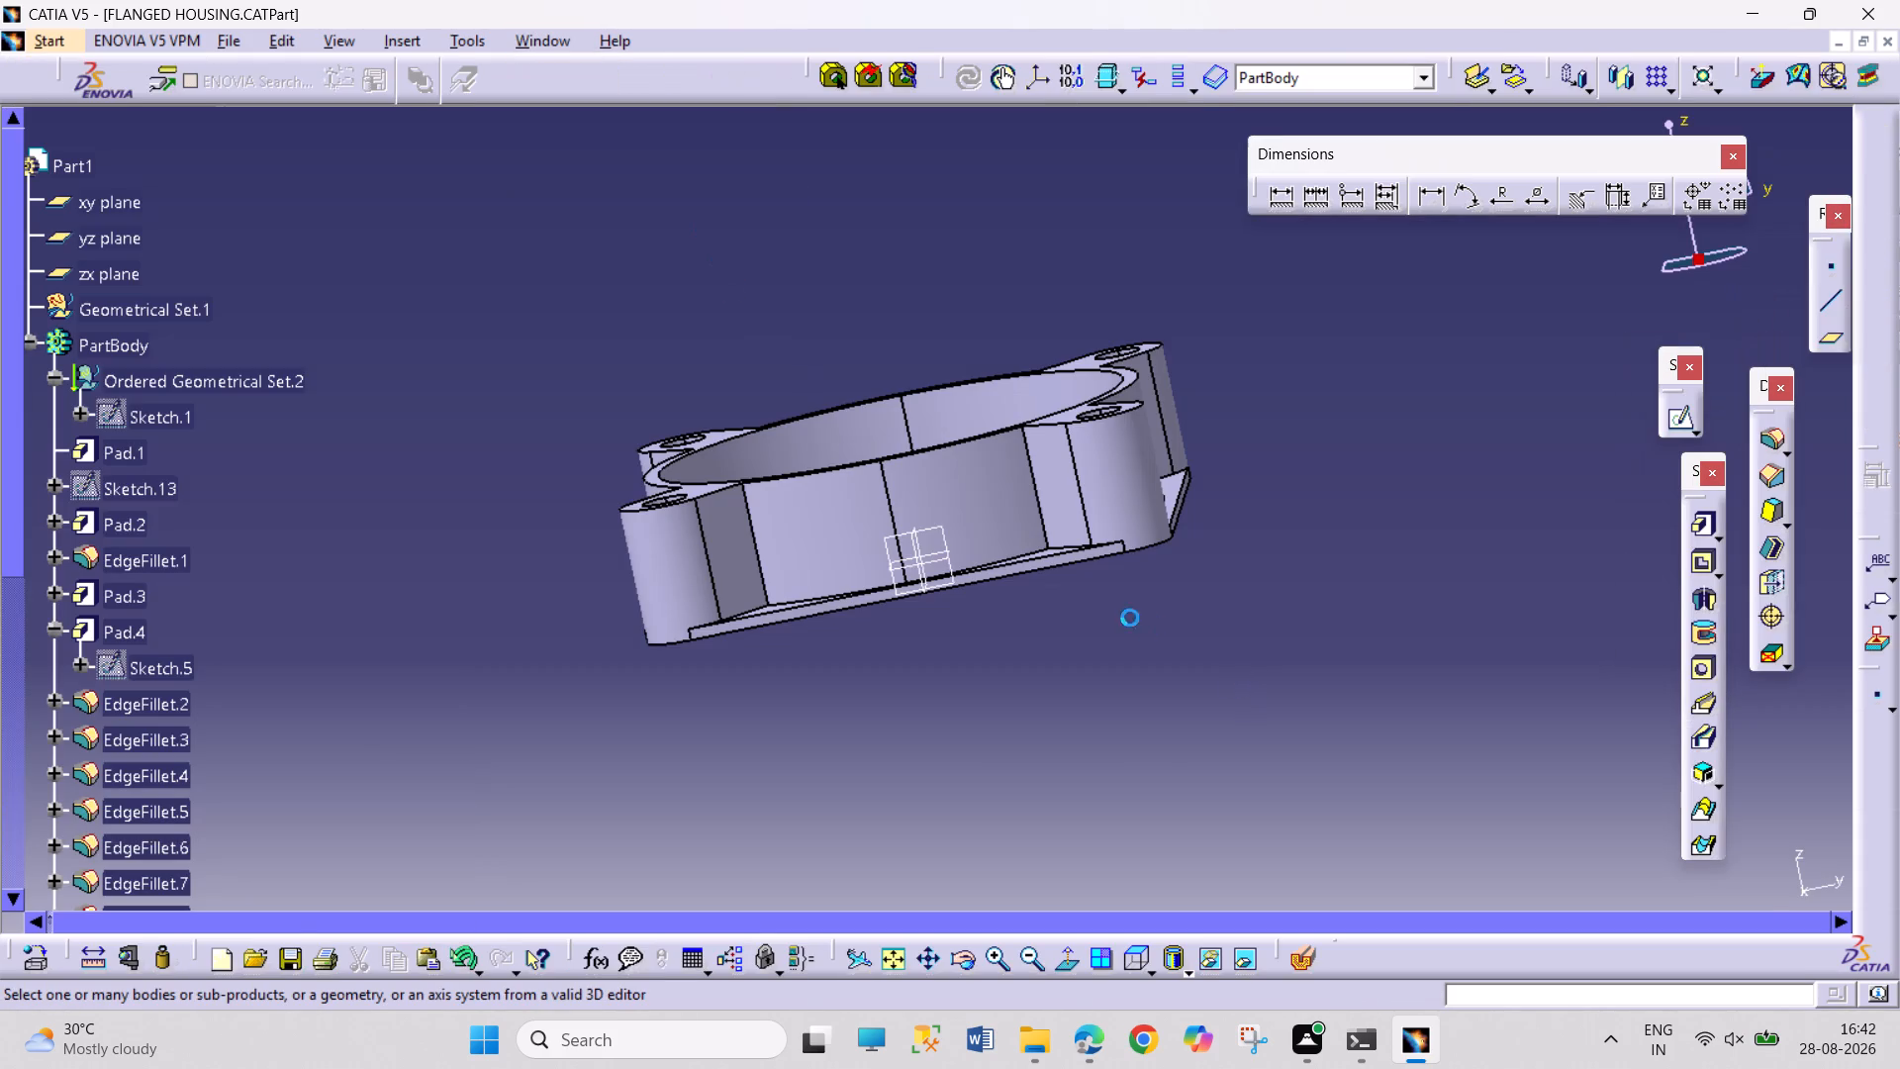
pyautogui.click(963, 969)
pyautogui.moveTo(1020, 746); pyautogui.dragTo(1089, 952)
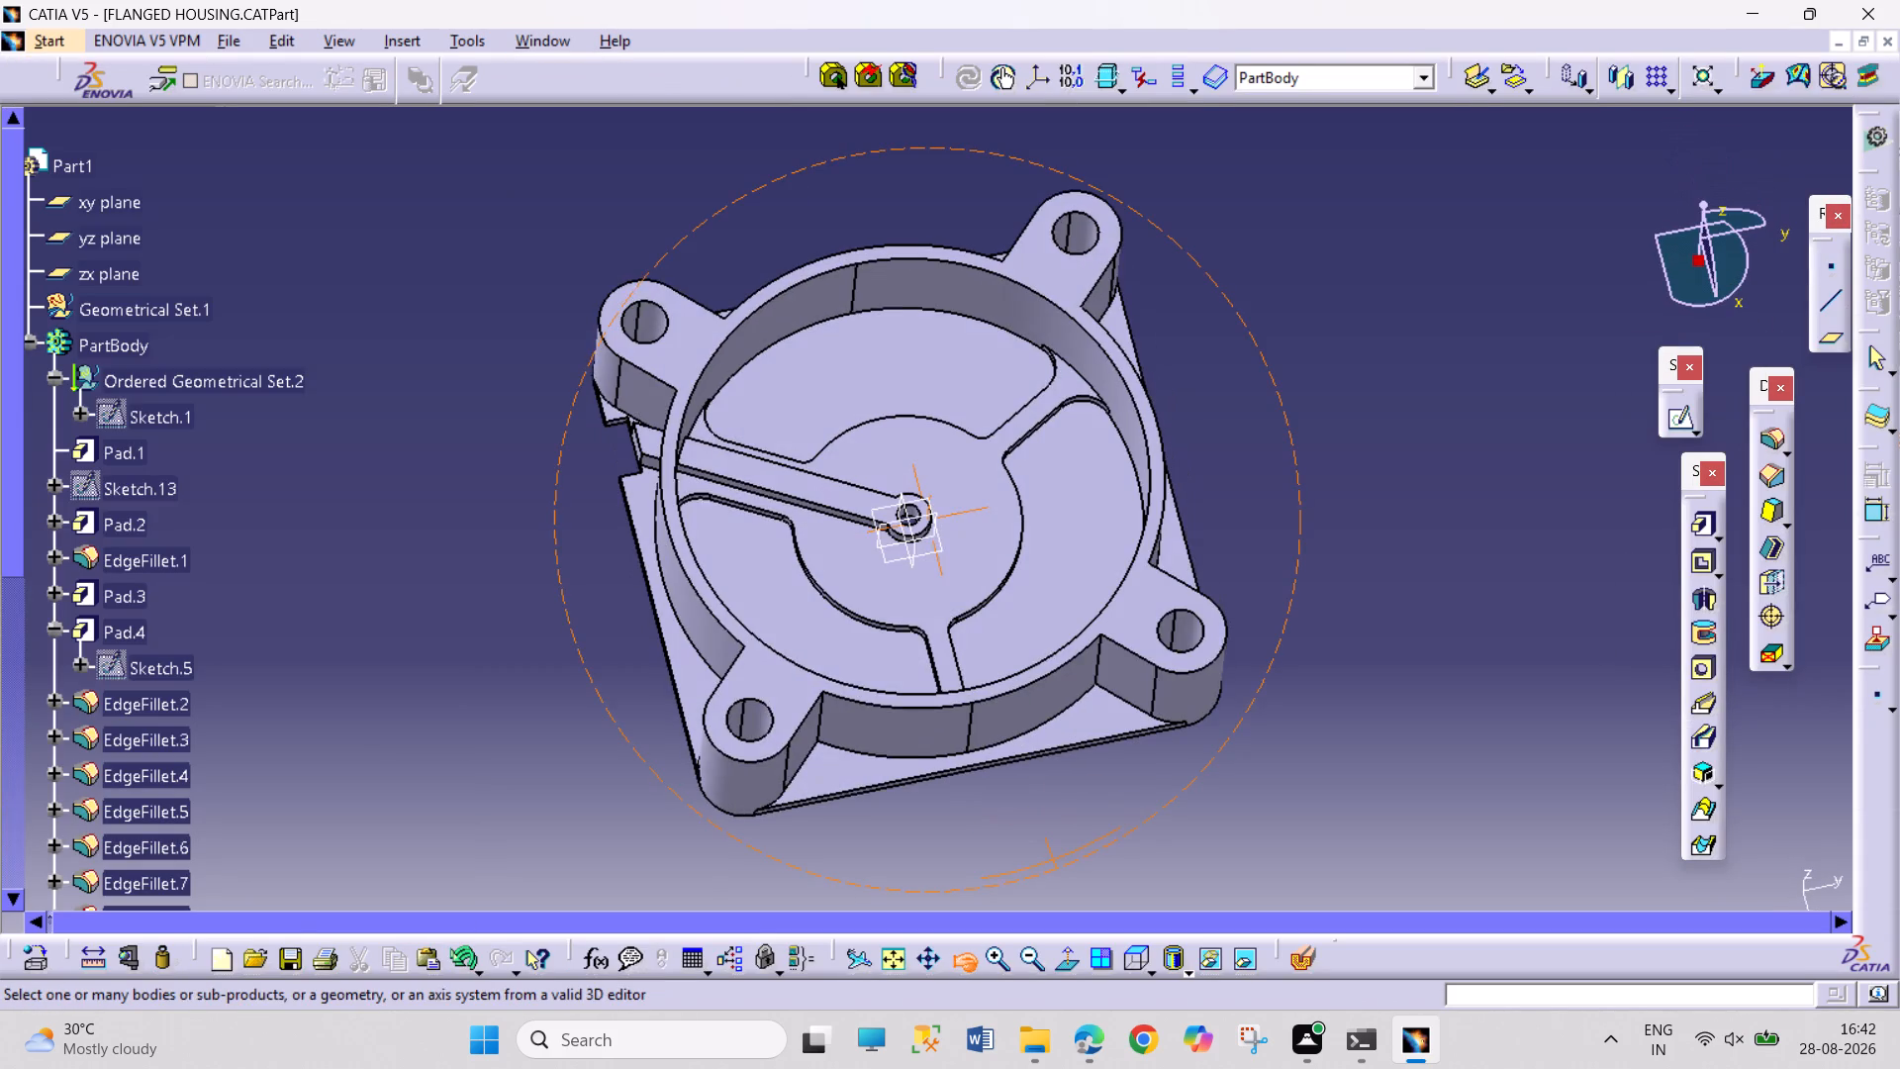
pyautogui.moveTo(1089, 952); pyautogui.dragTo(1090, 953)
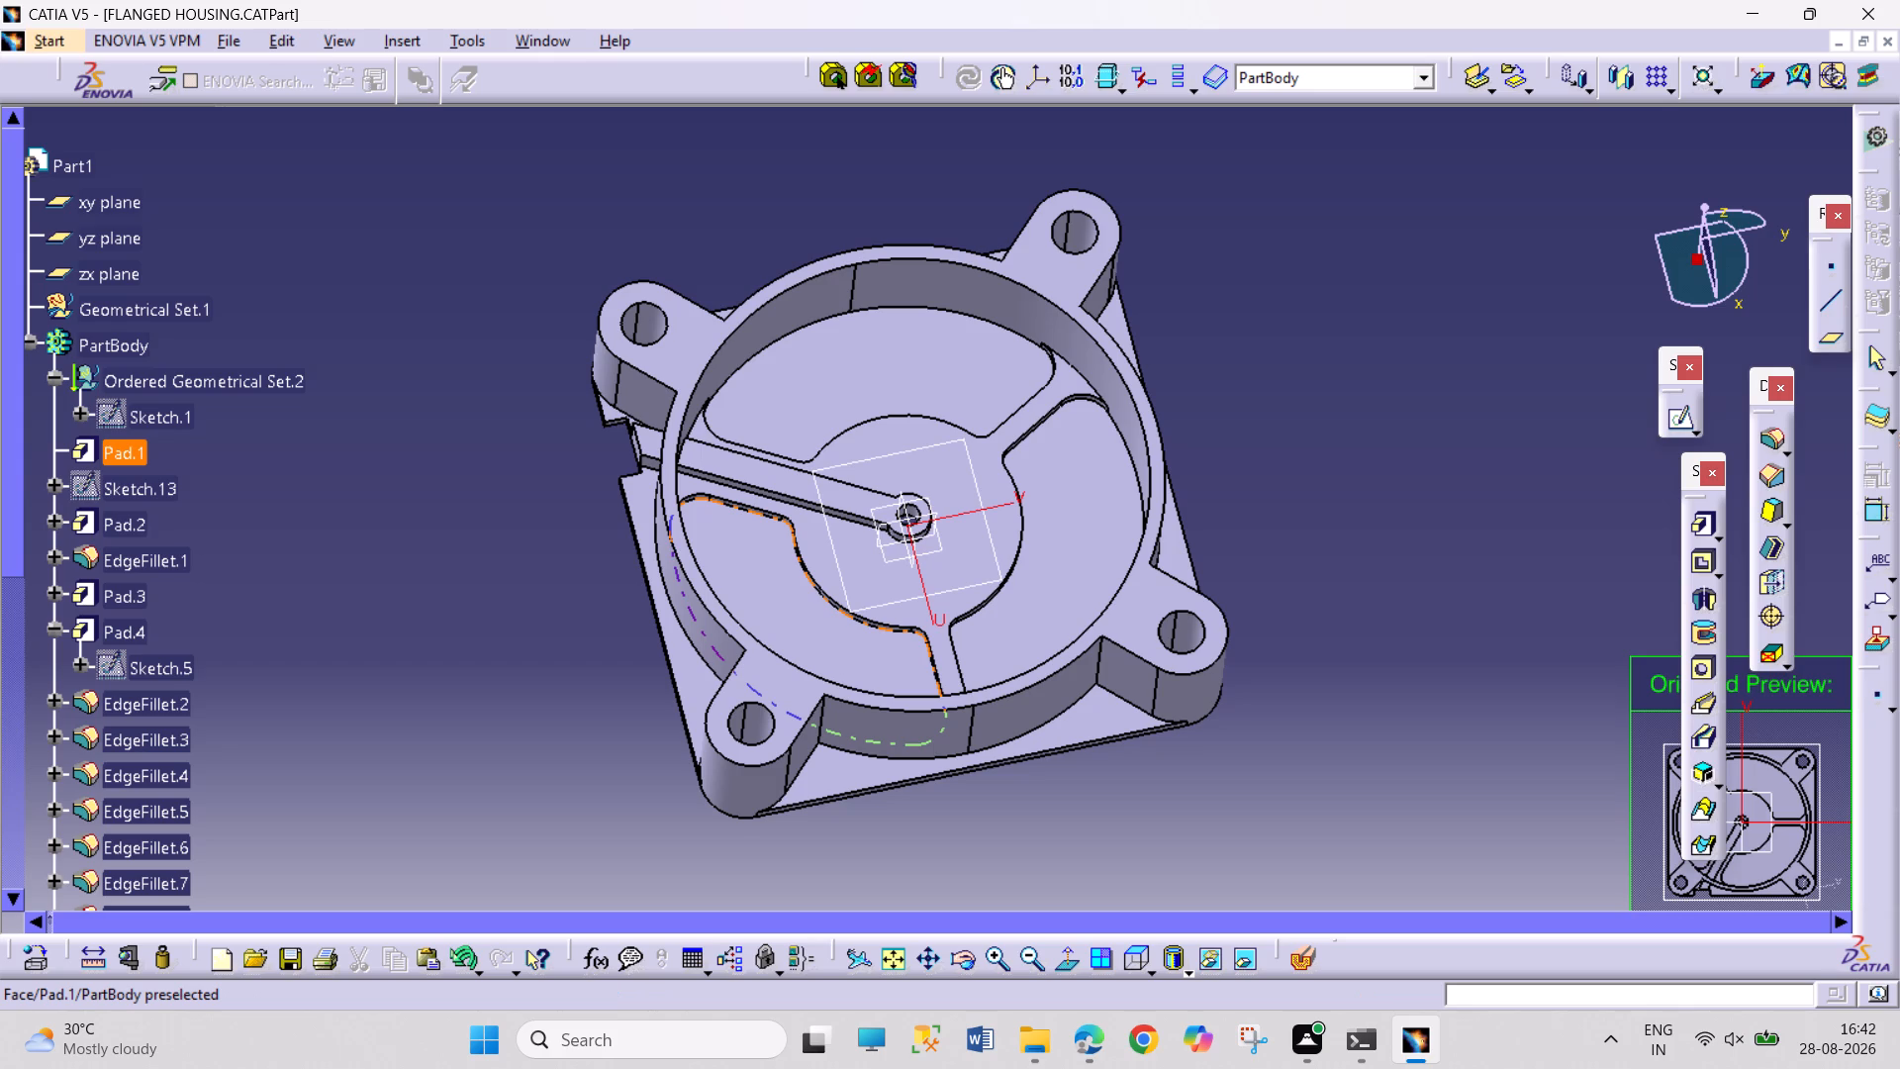
pyautogui.click(724, 593)
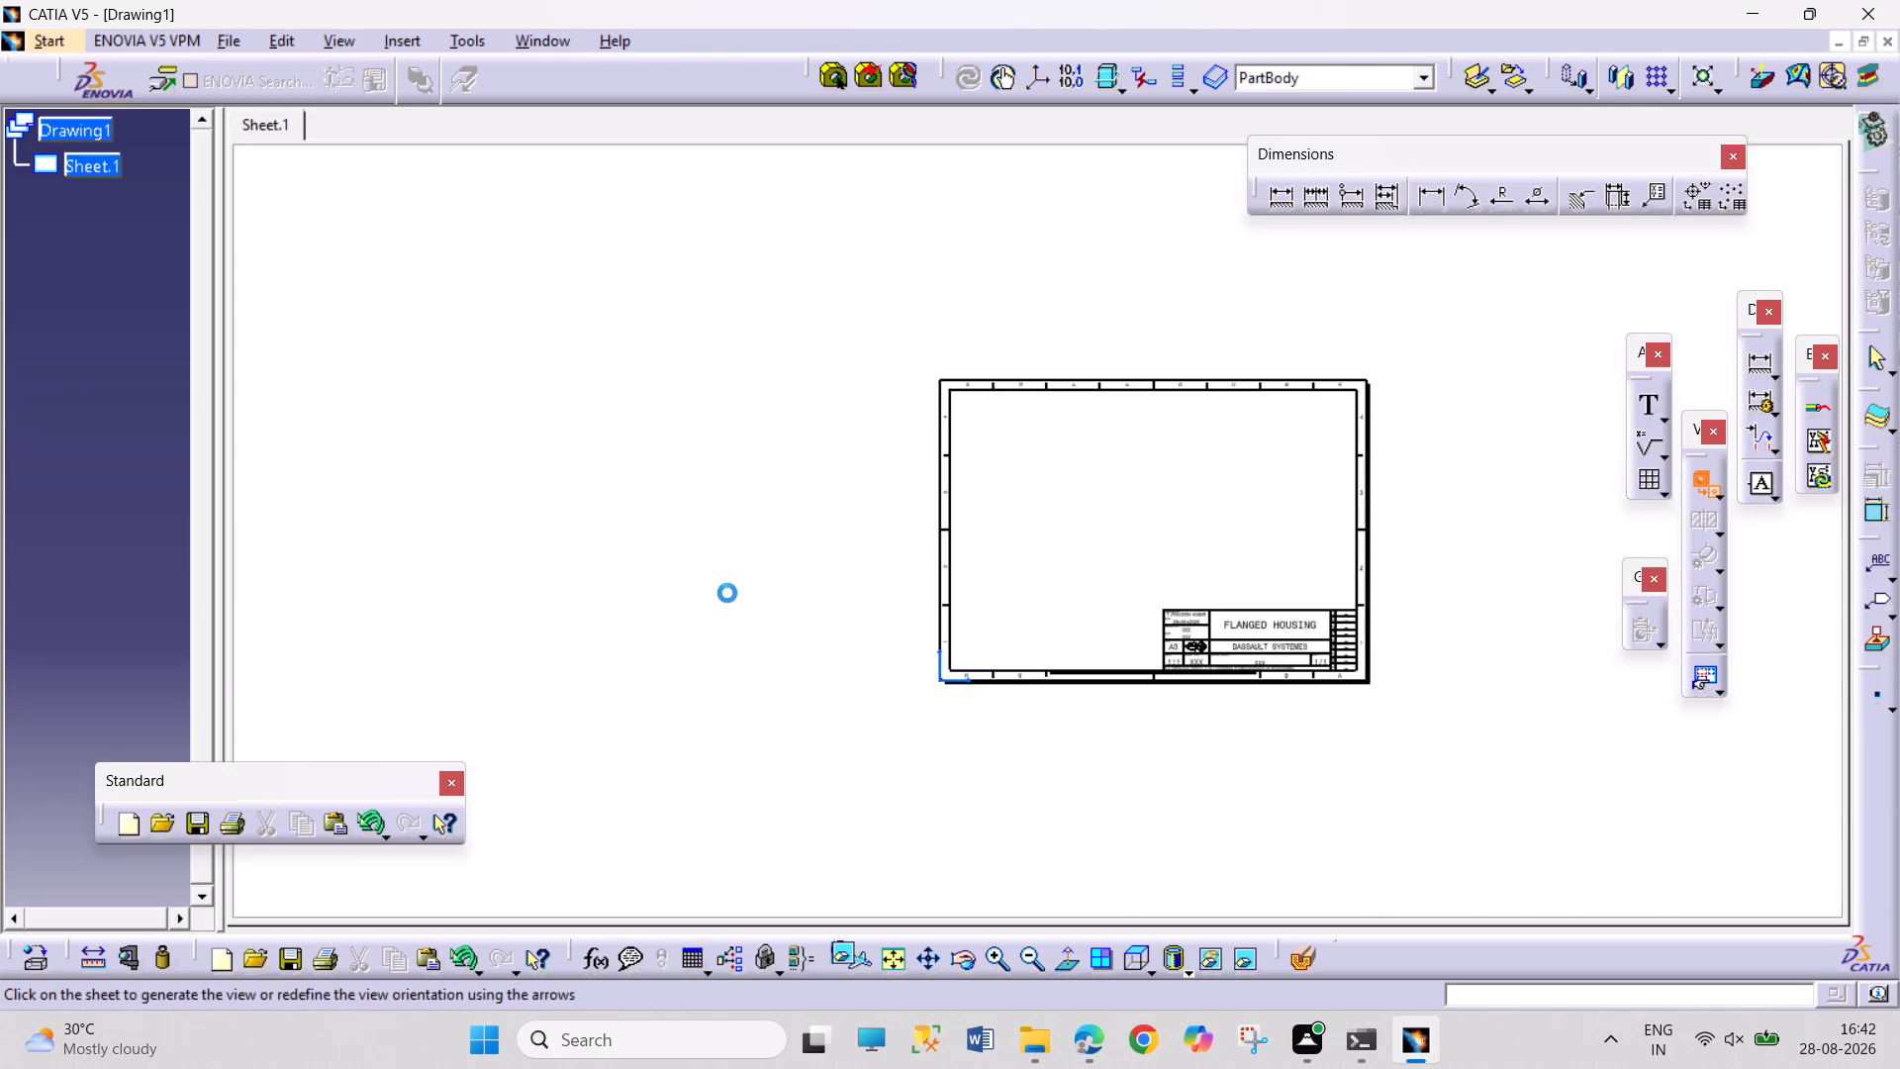
pyautogui.doubleClick(727, 593)
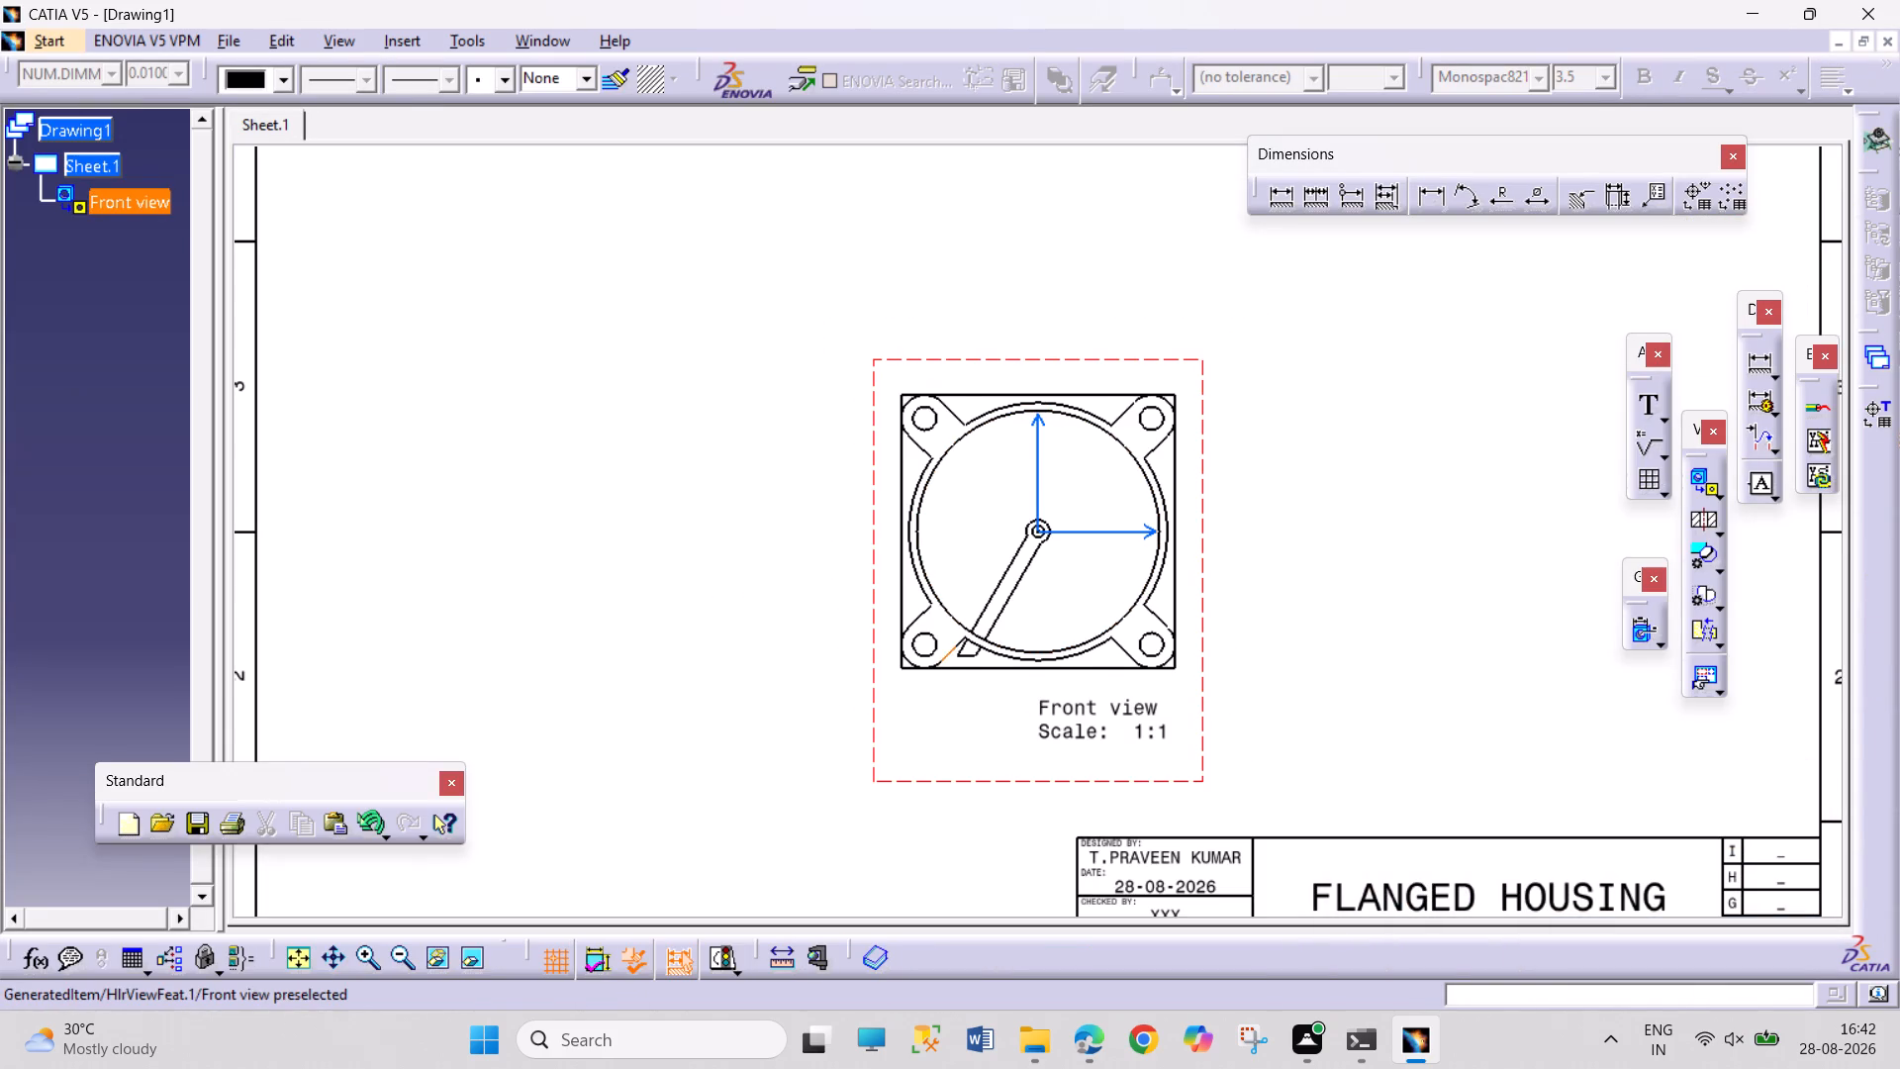
# Reposition the front view in the upper-left area of the A3 sheet, clear of the title block.
pyautogui.moveTo(1198, 741); pyautogui.dragTo(785, 556)
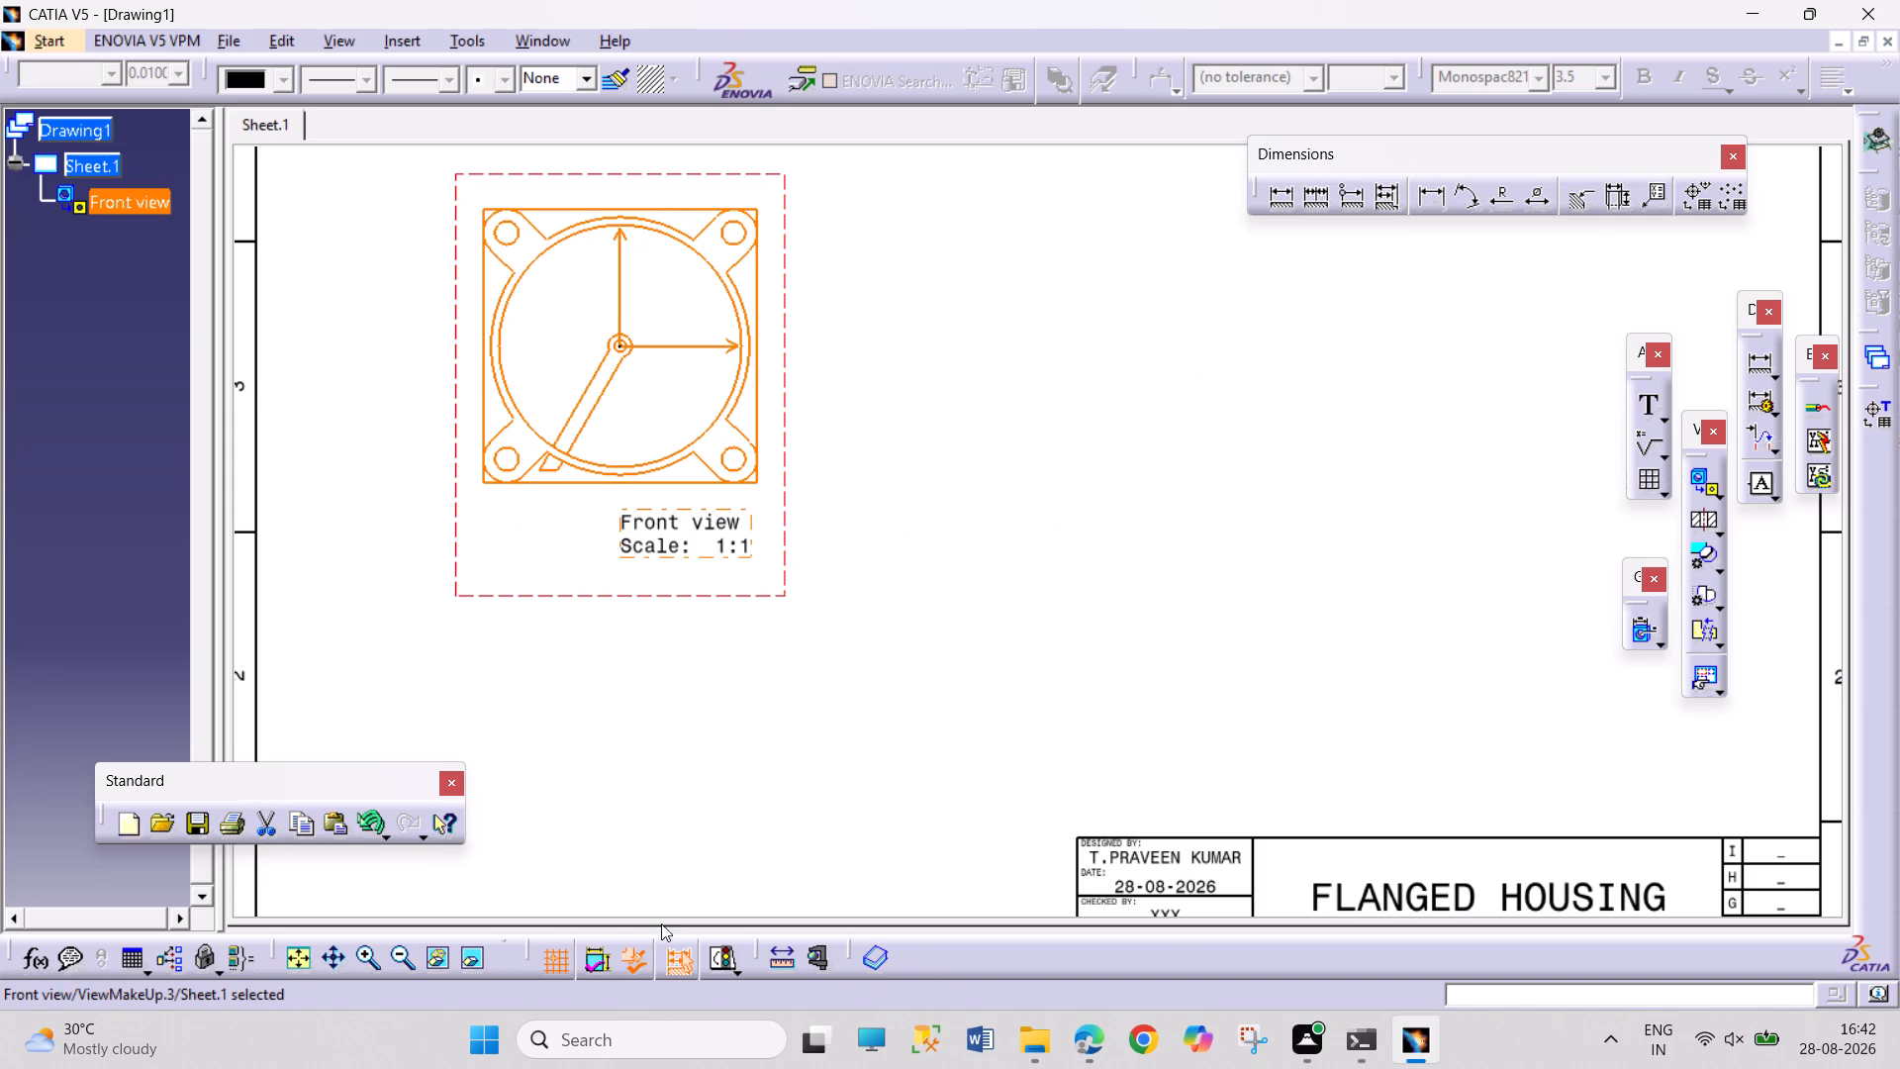
pyautogui.click(295, 955)
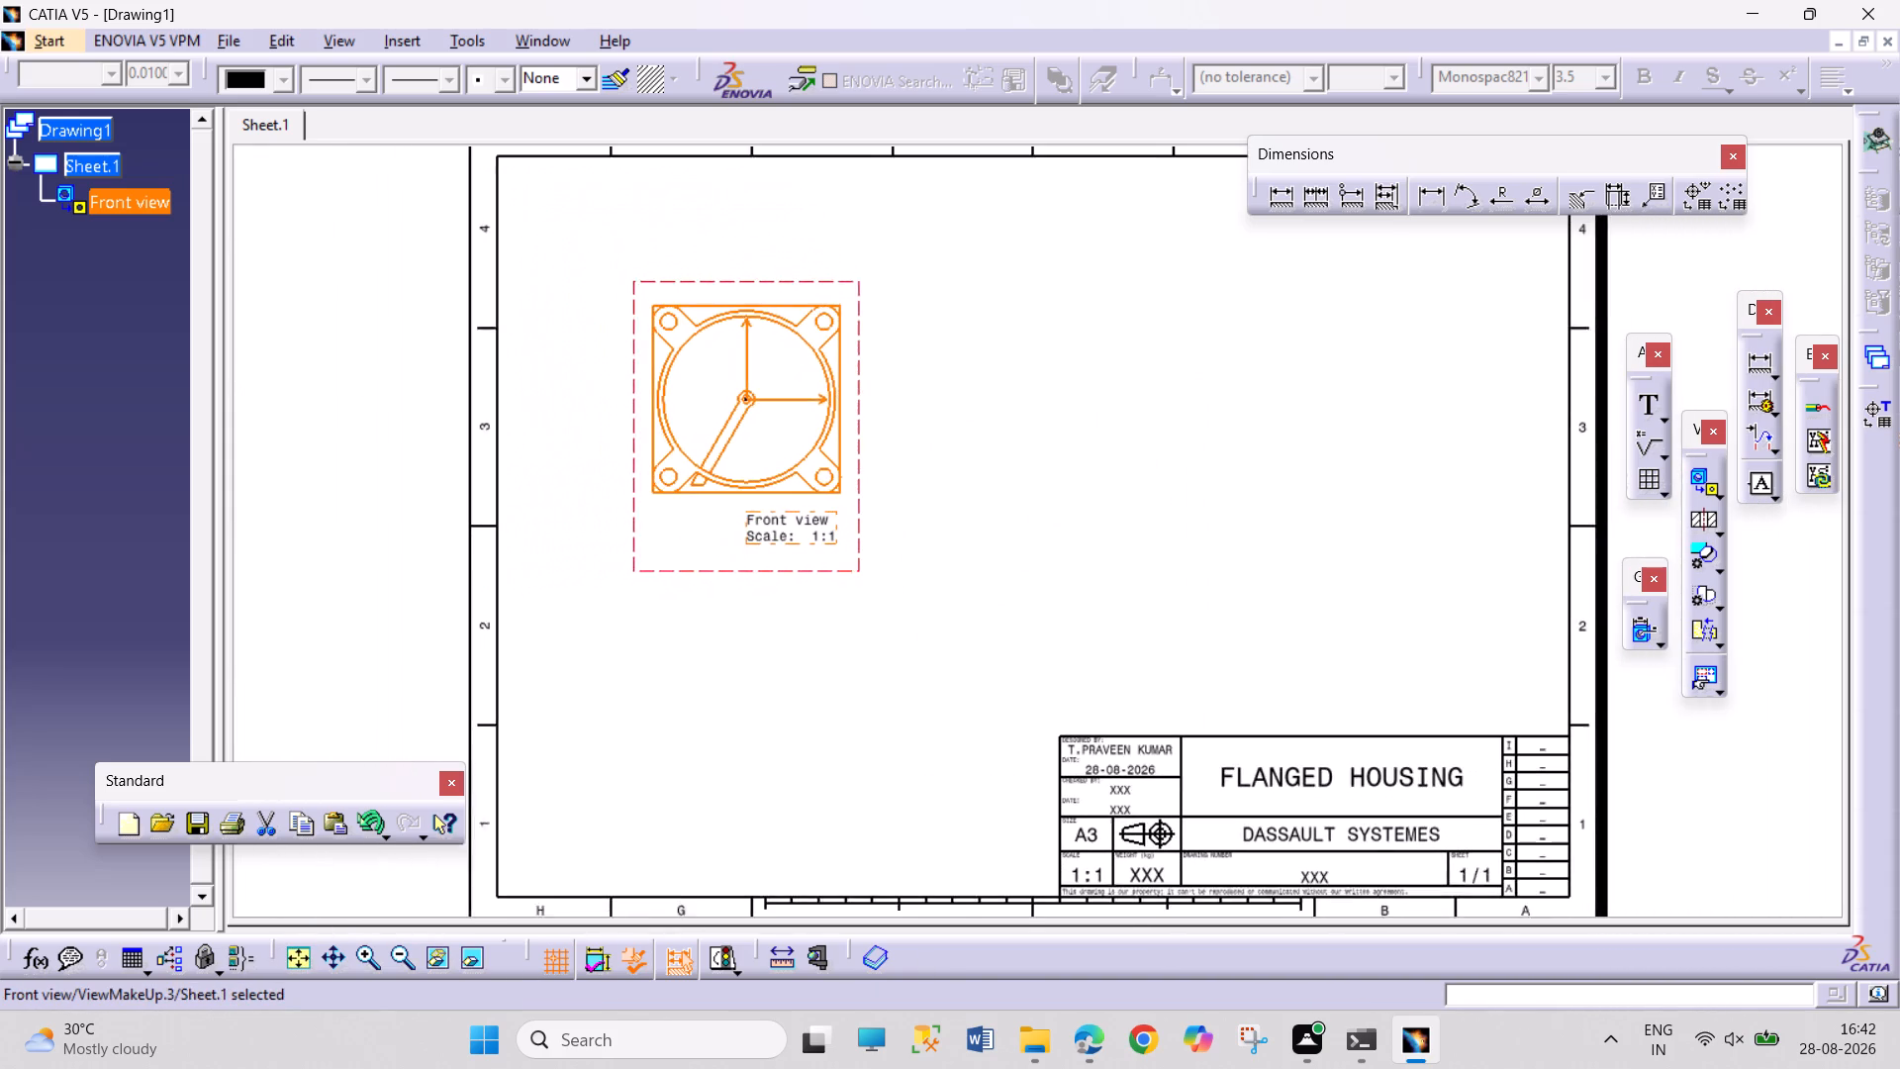
pyautogui.moveTo(805, 561); pyautogui.dragTo(822, 532)
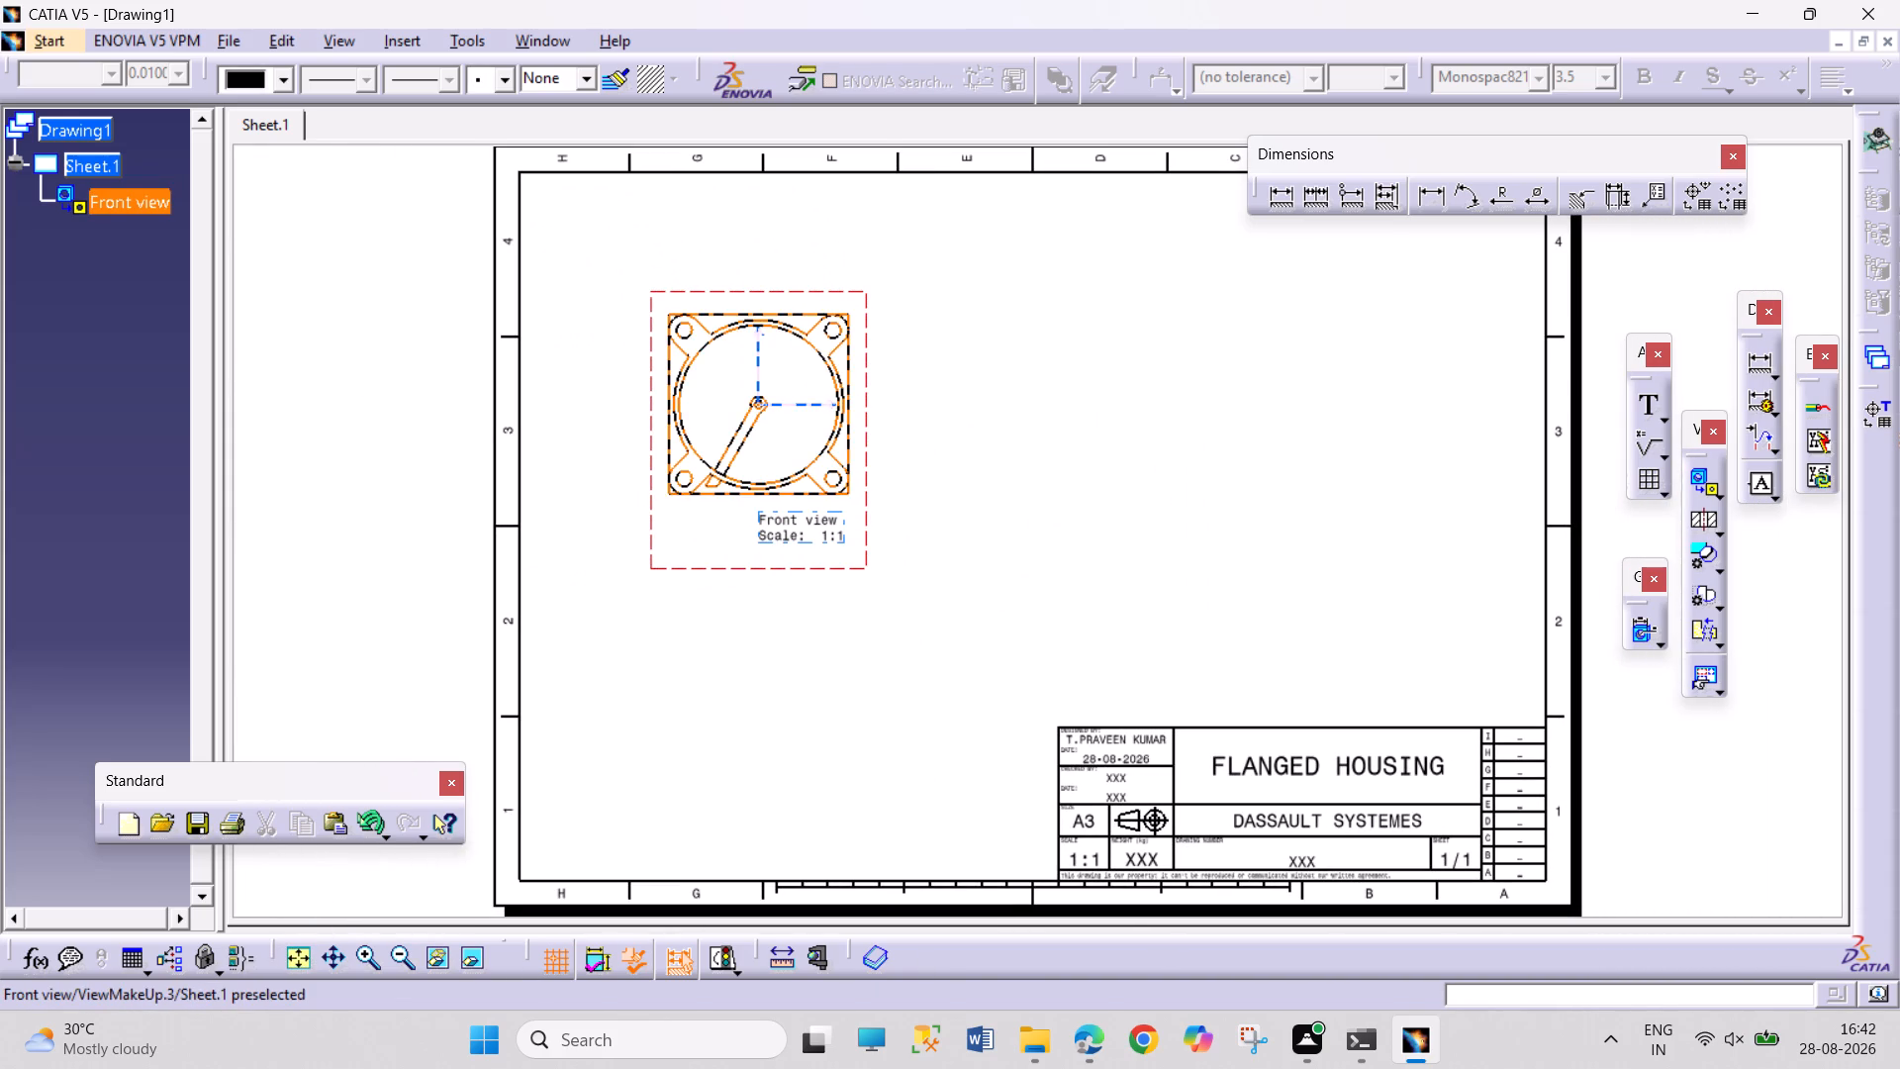
pyautogui.moveTo(822, 571); pyautogui.dragTo(849, 514)
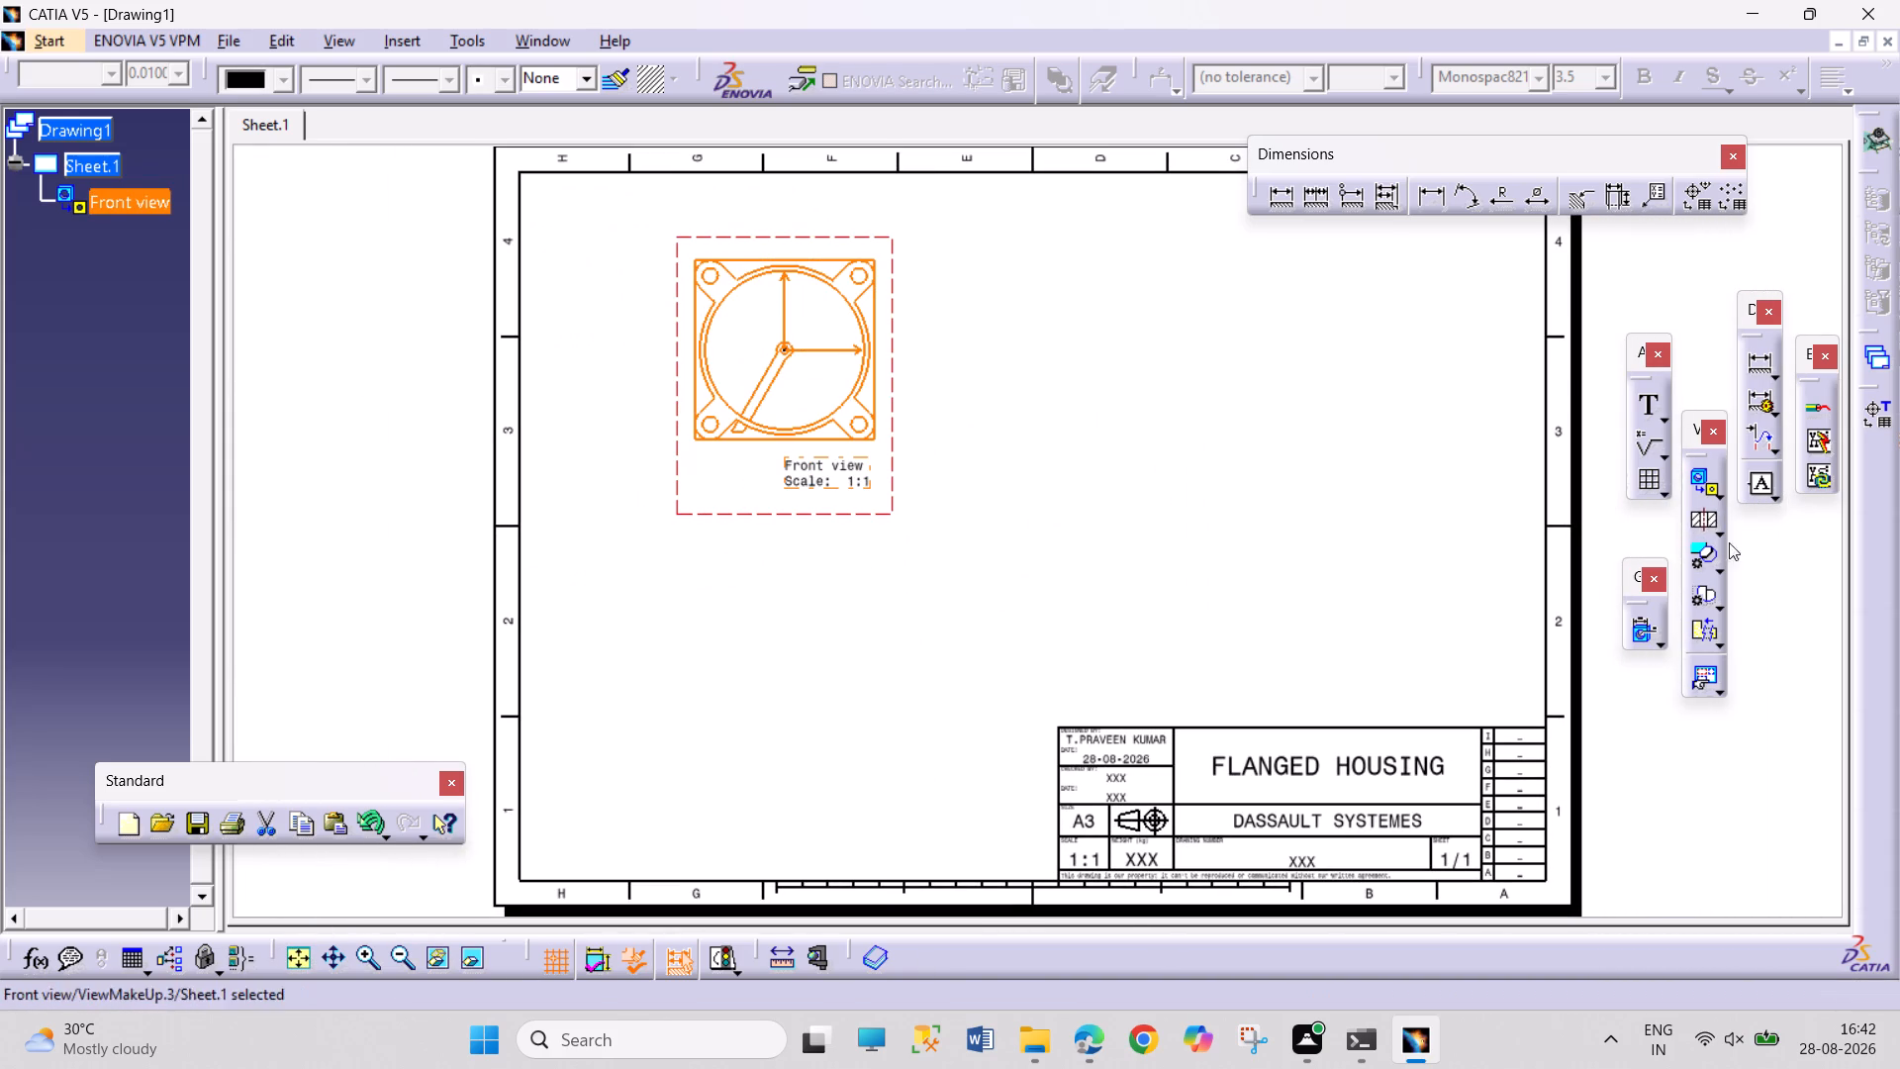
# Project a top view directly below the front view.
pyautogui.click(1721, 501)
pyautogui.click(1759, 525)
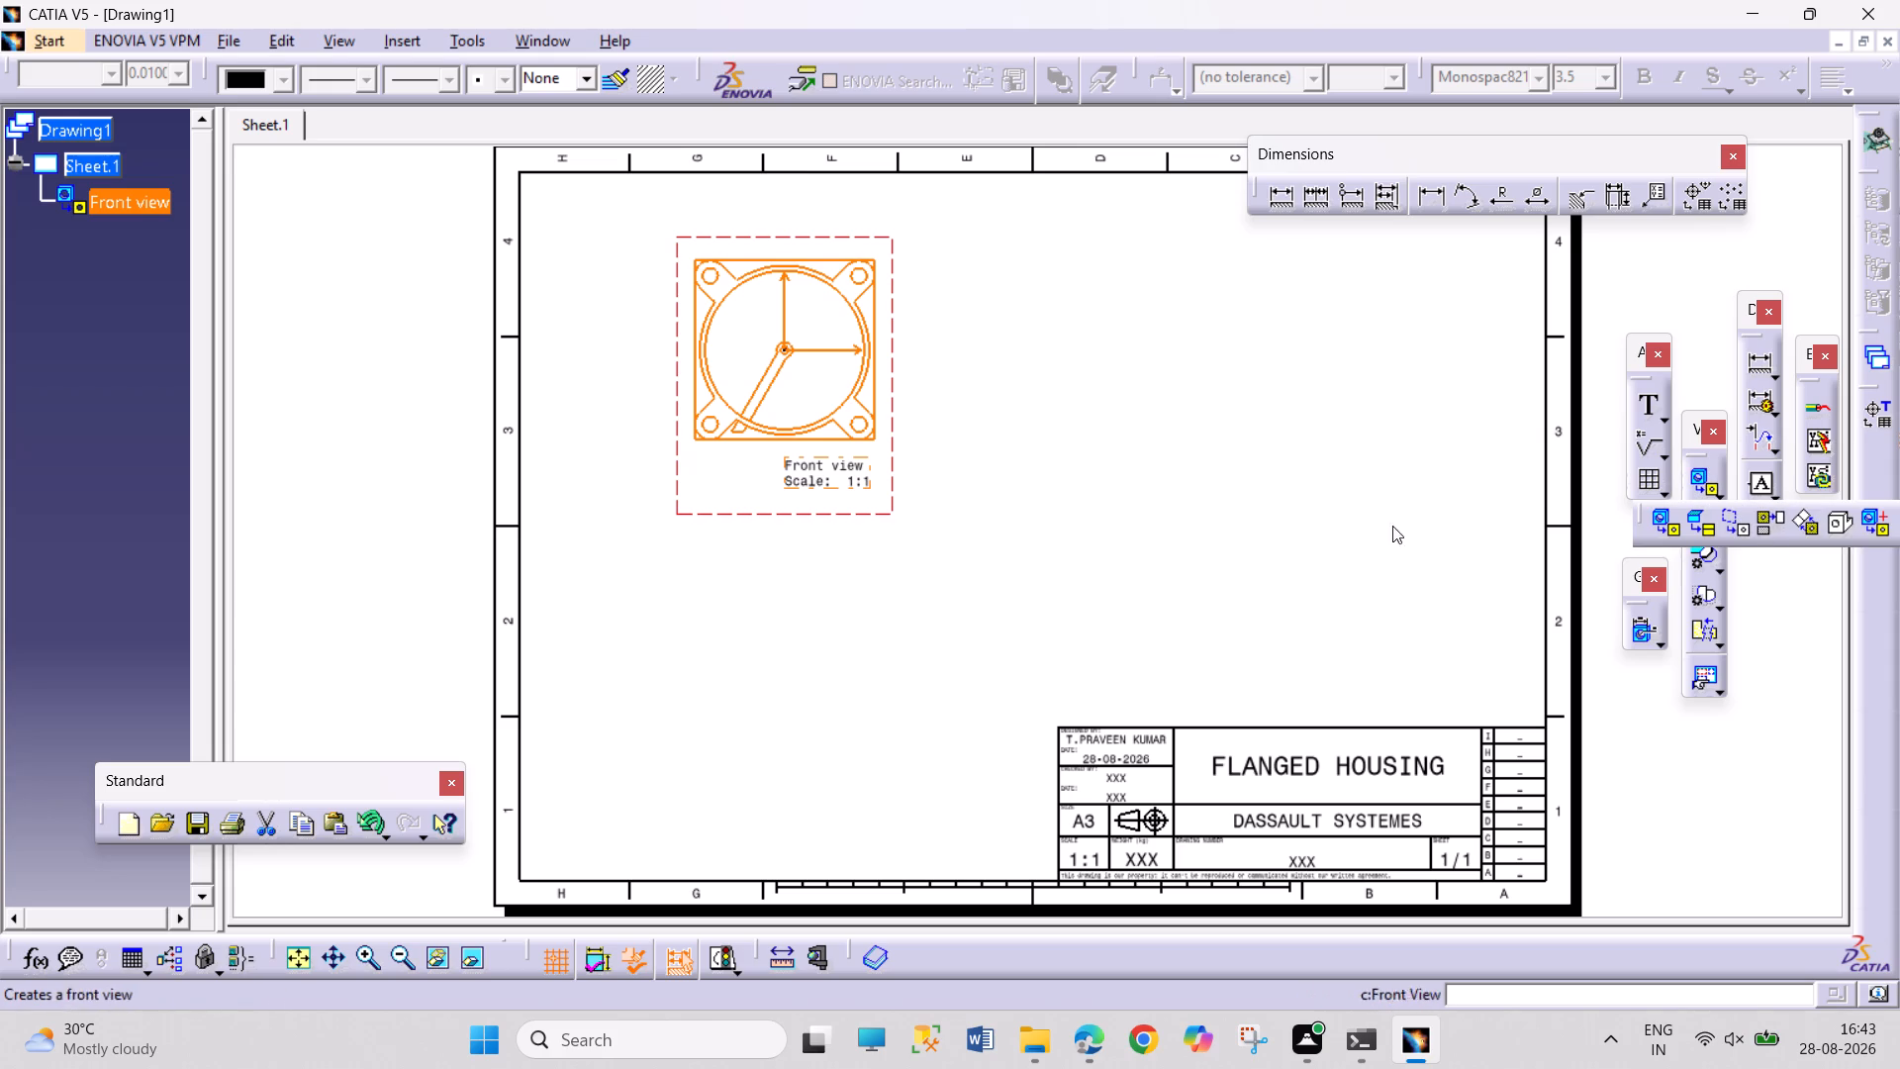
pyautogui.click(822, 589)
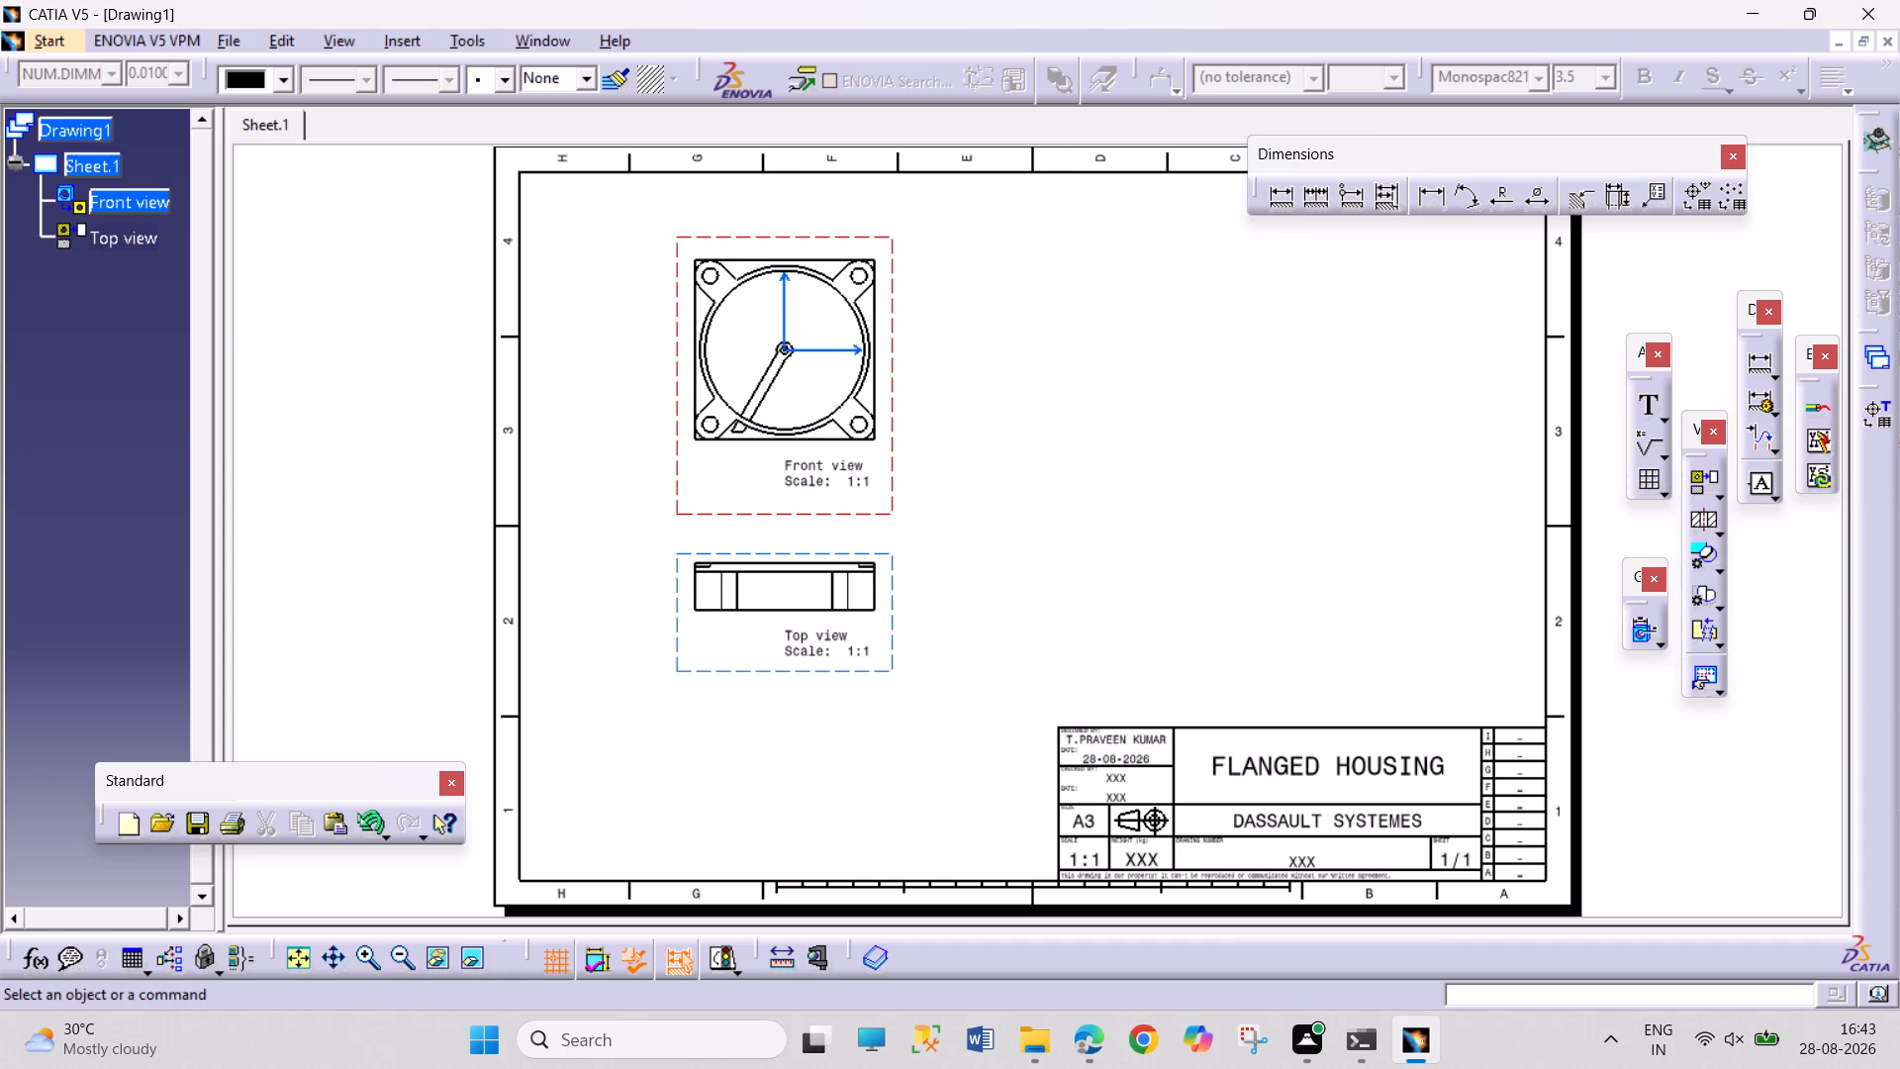
# Project a bottom view directly above the front view.
pyautogui.click(1707, 479)
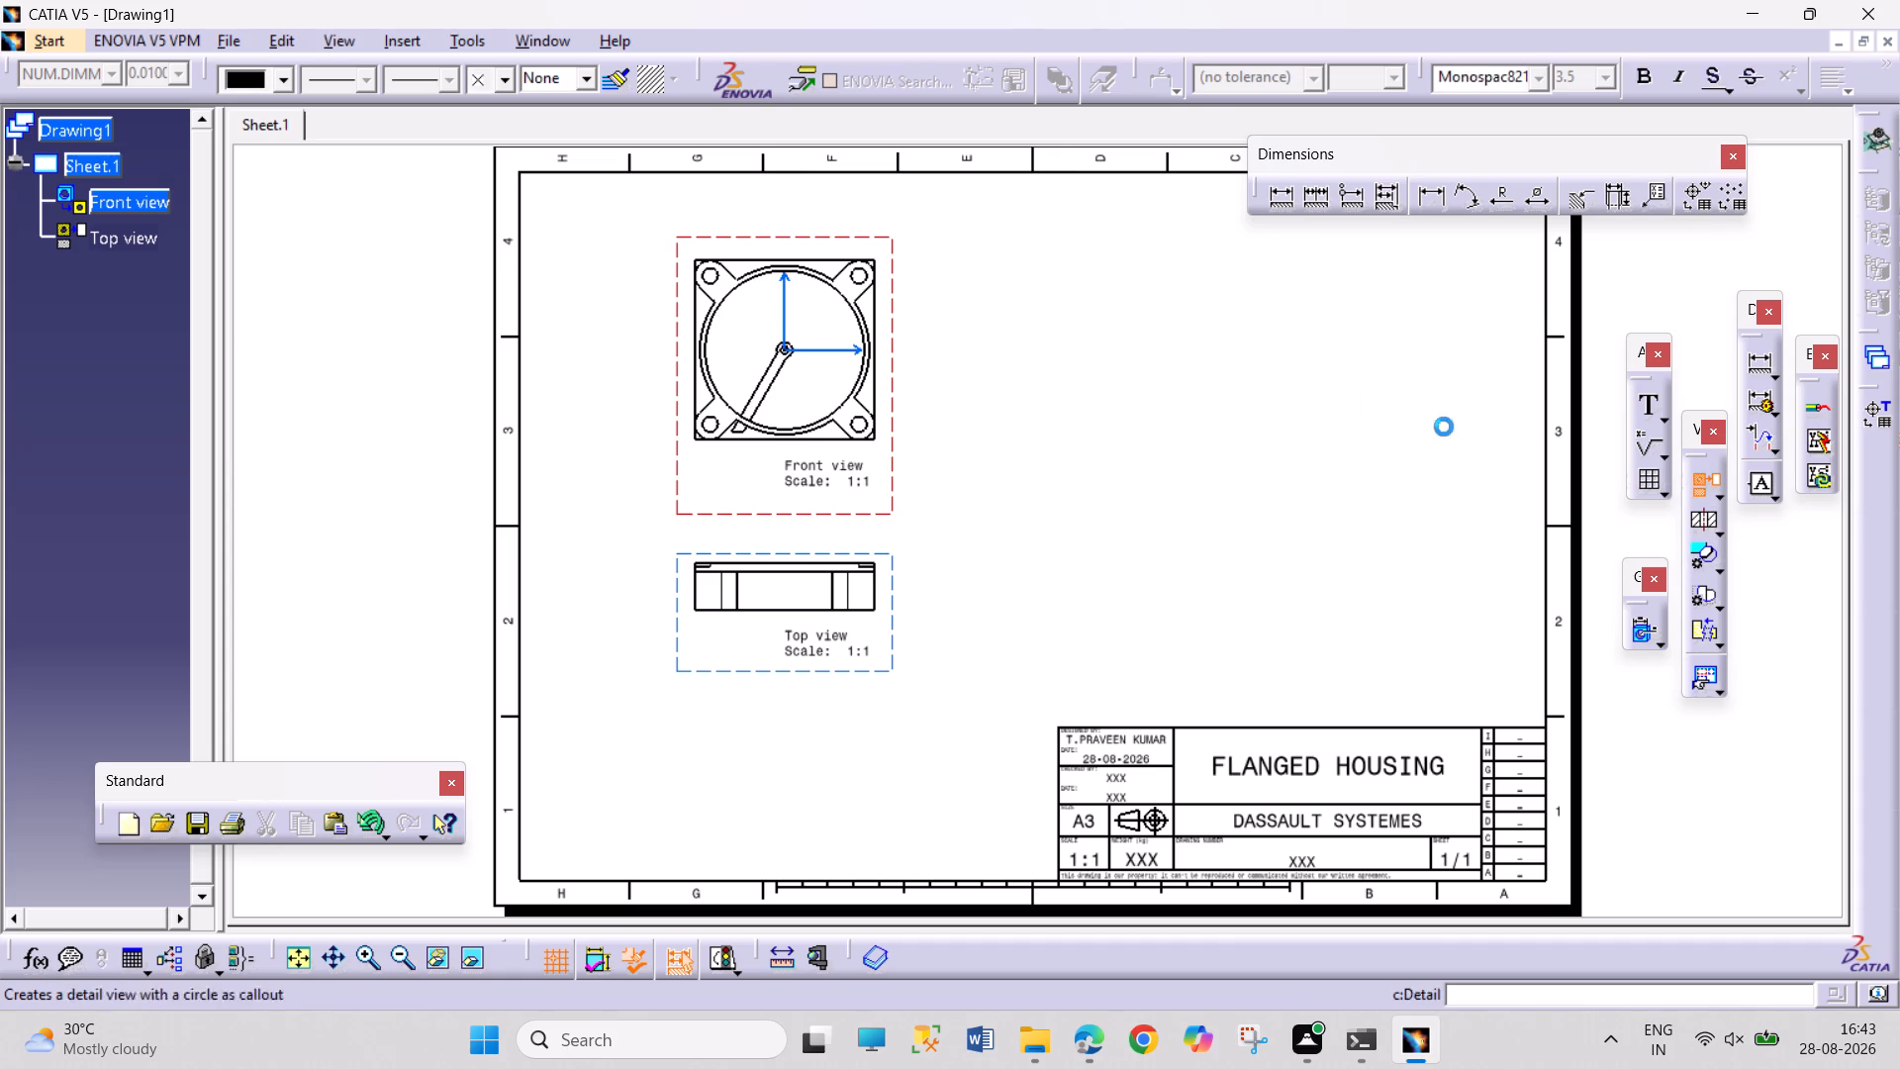
pyautogui.click(791, 186)
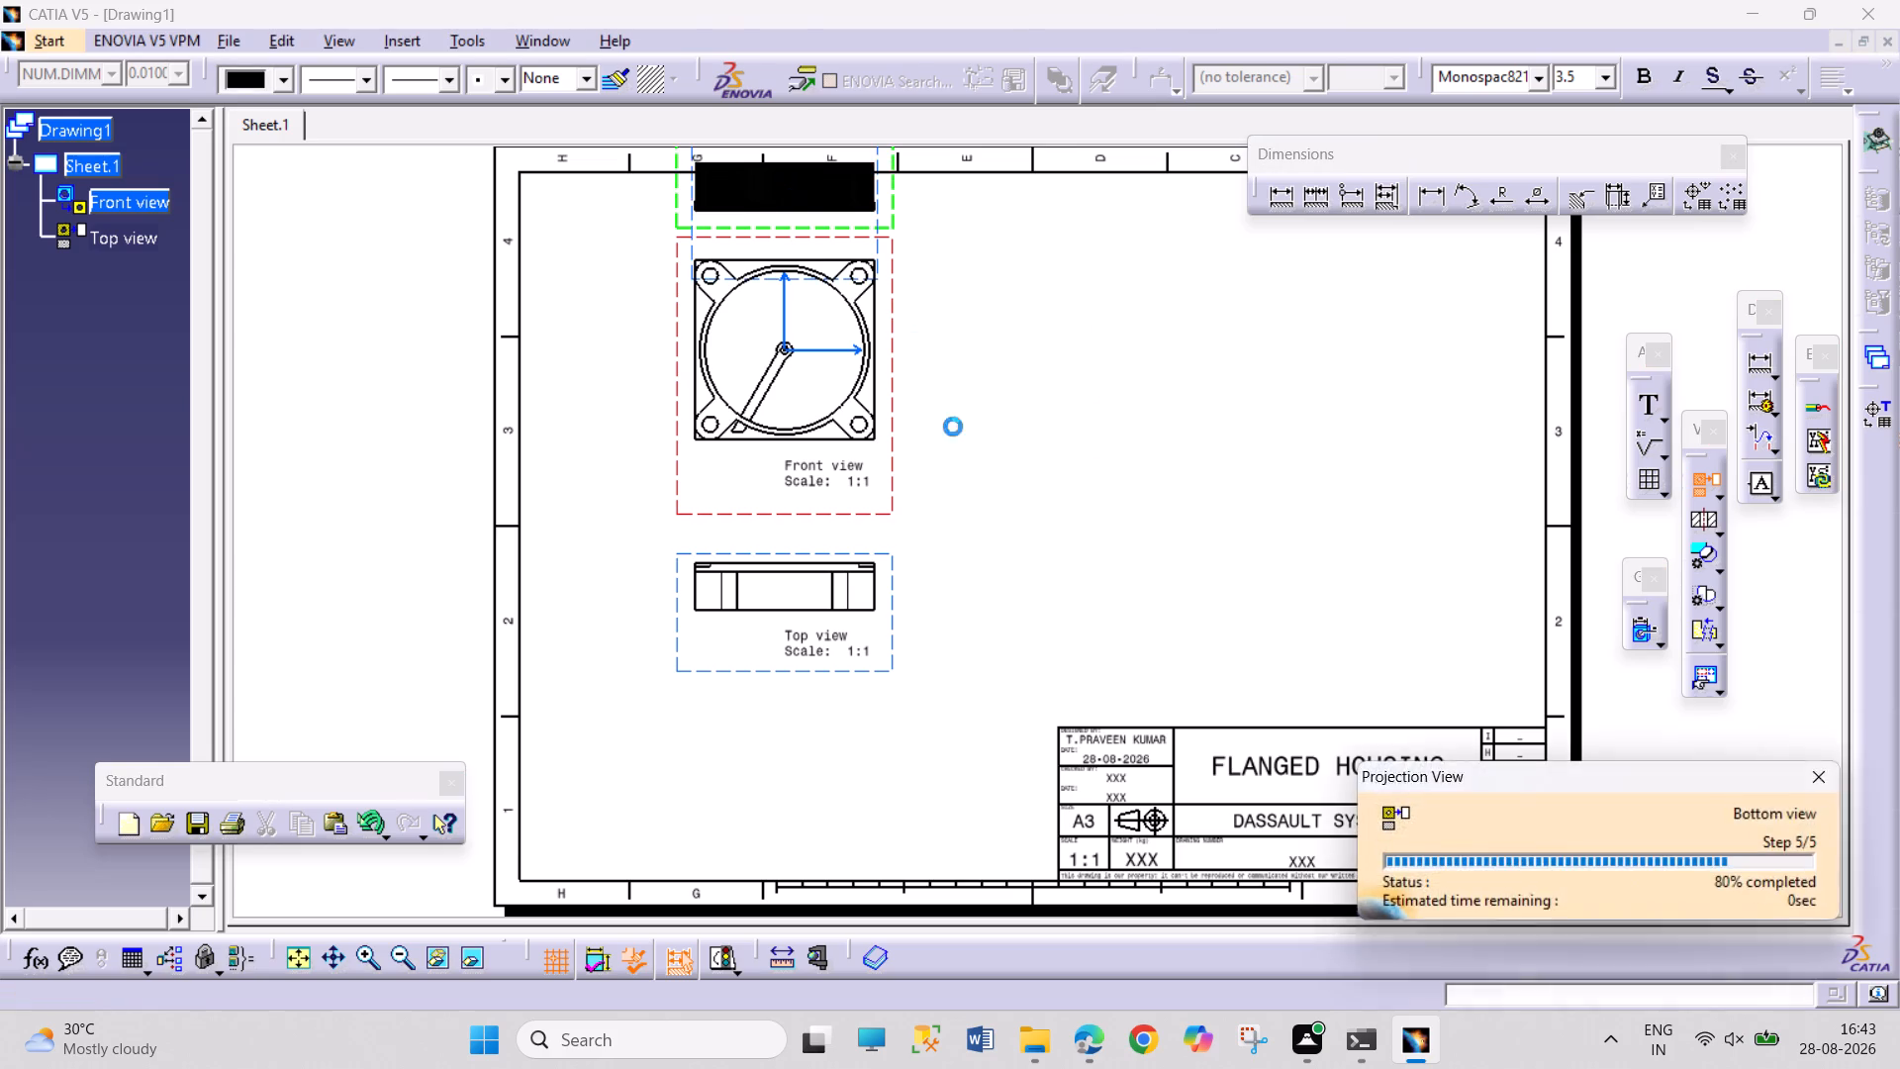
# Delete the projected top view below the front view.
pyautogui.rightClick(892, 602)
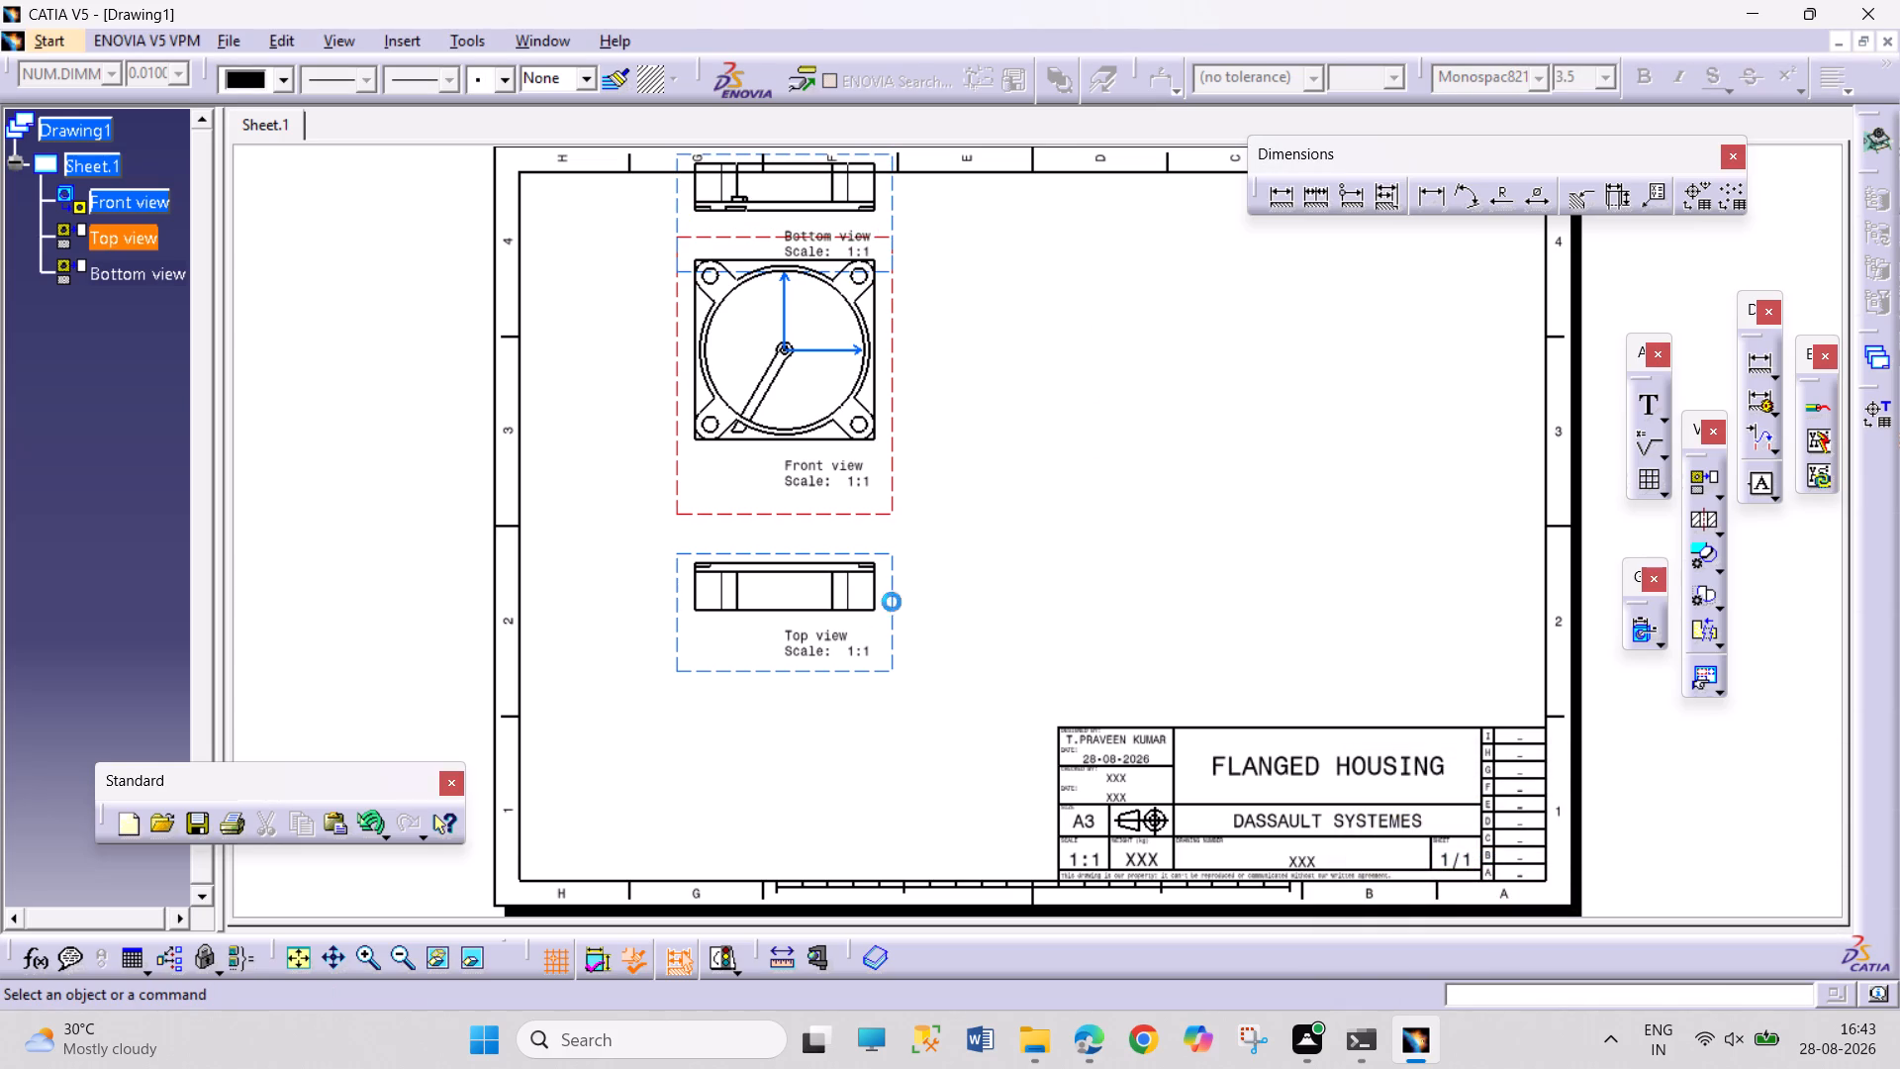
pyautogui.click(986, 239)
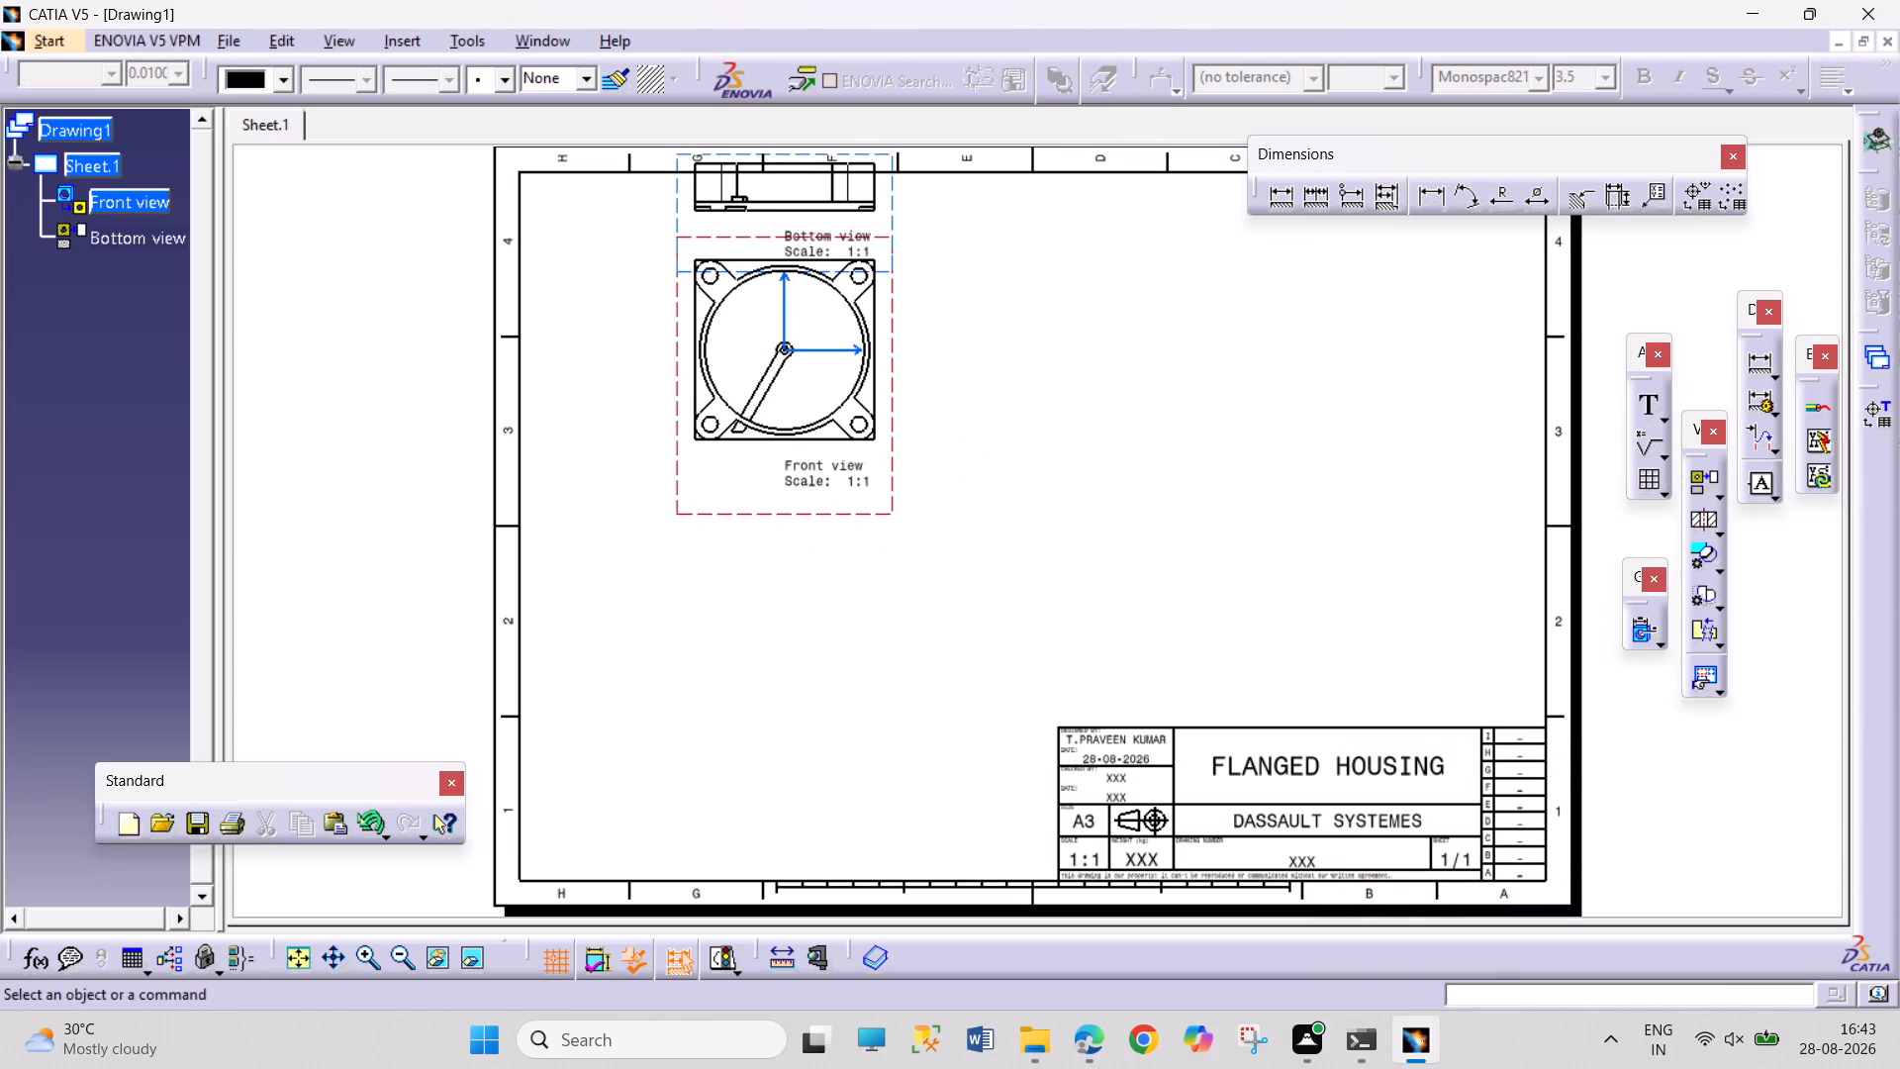
# Move the front view, with its bottom view above it, lower on the sheet to leave room within the border.
pyautogui.moveTo(875, 514); pyautogui.dragTo(862, 704)
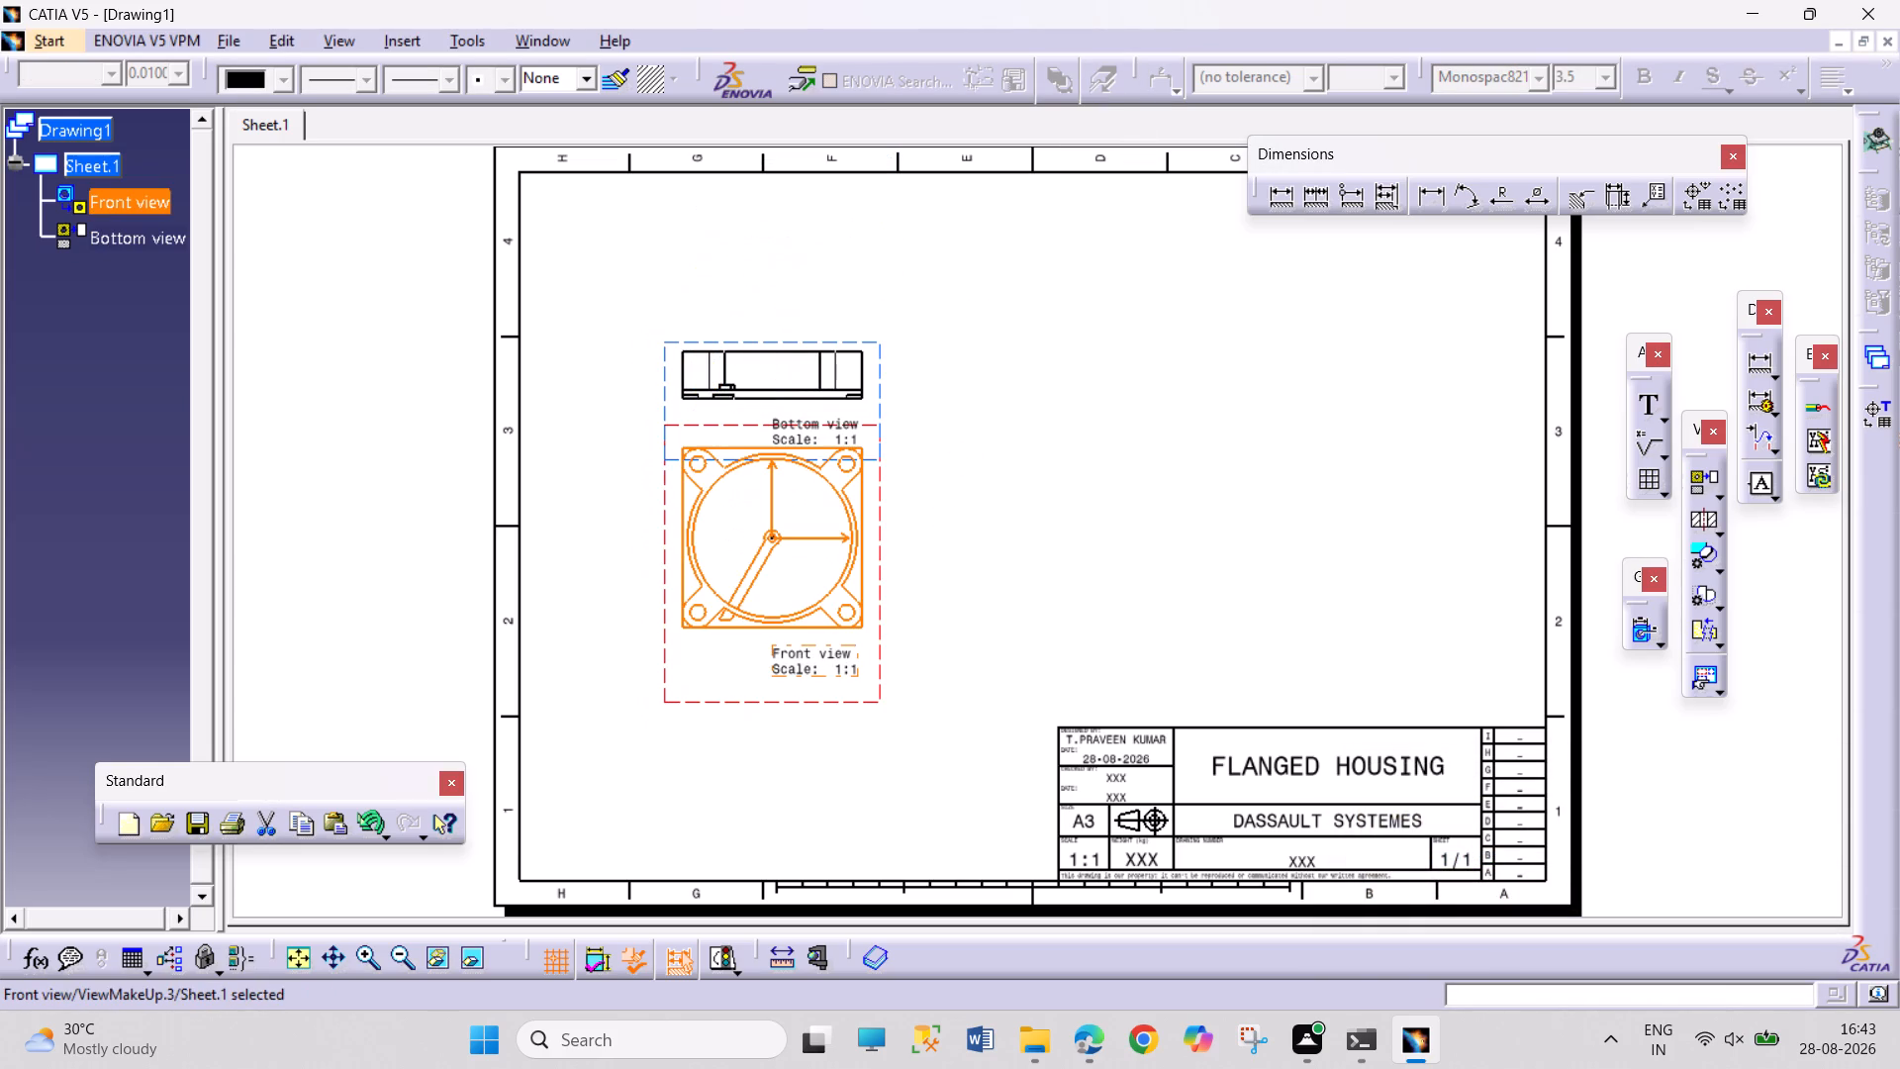
pyautogui.click(1083, 608)
pyautogui.moveTo(883, 692); pyautogui.dragTo(883, 699)
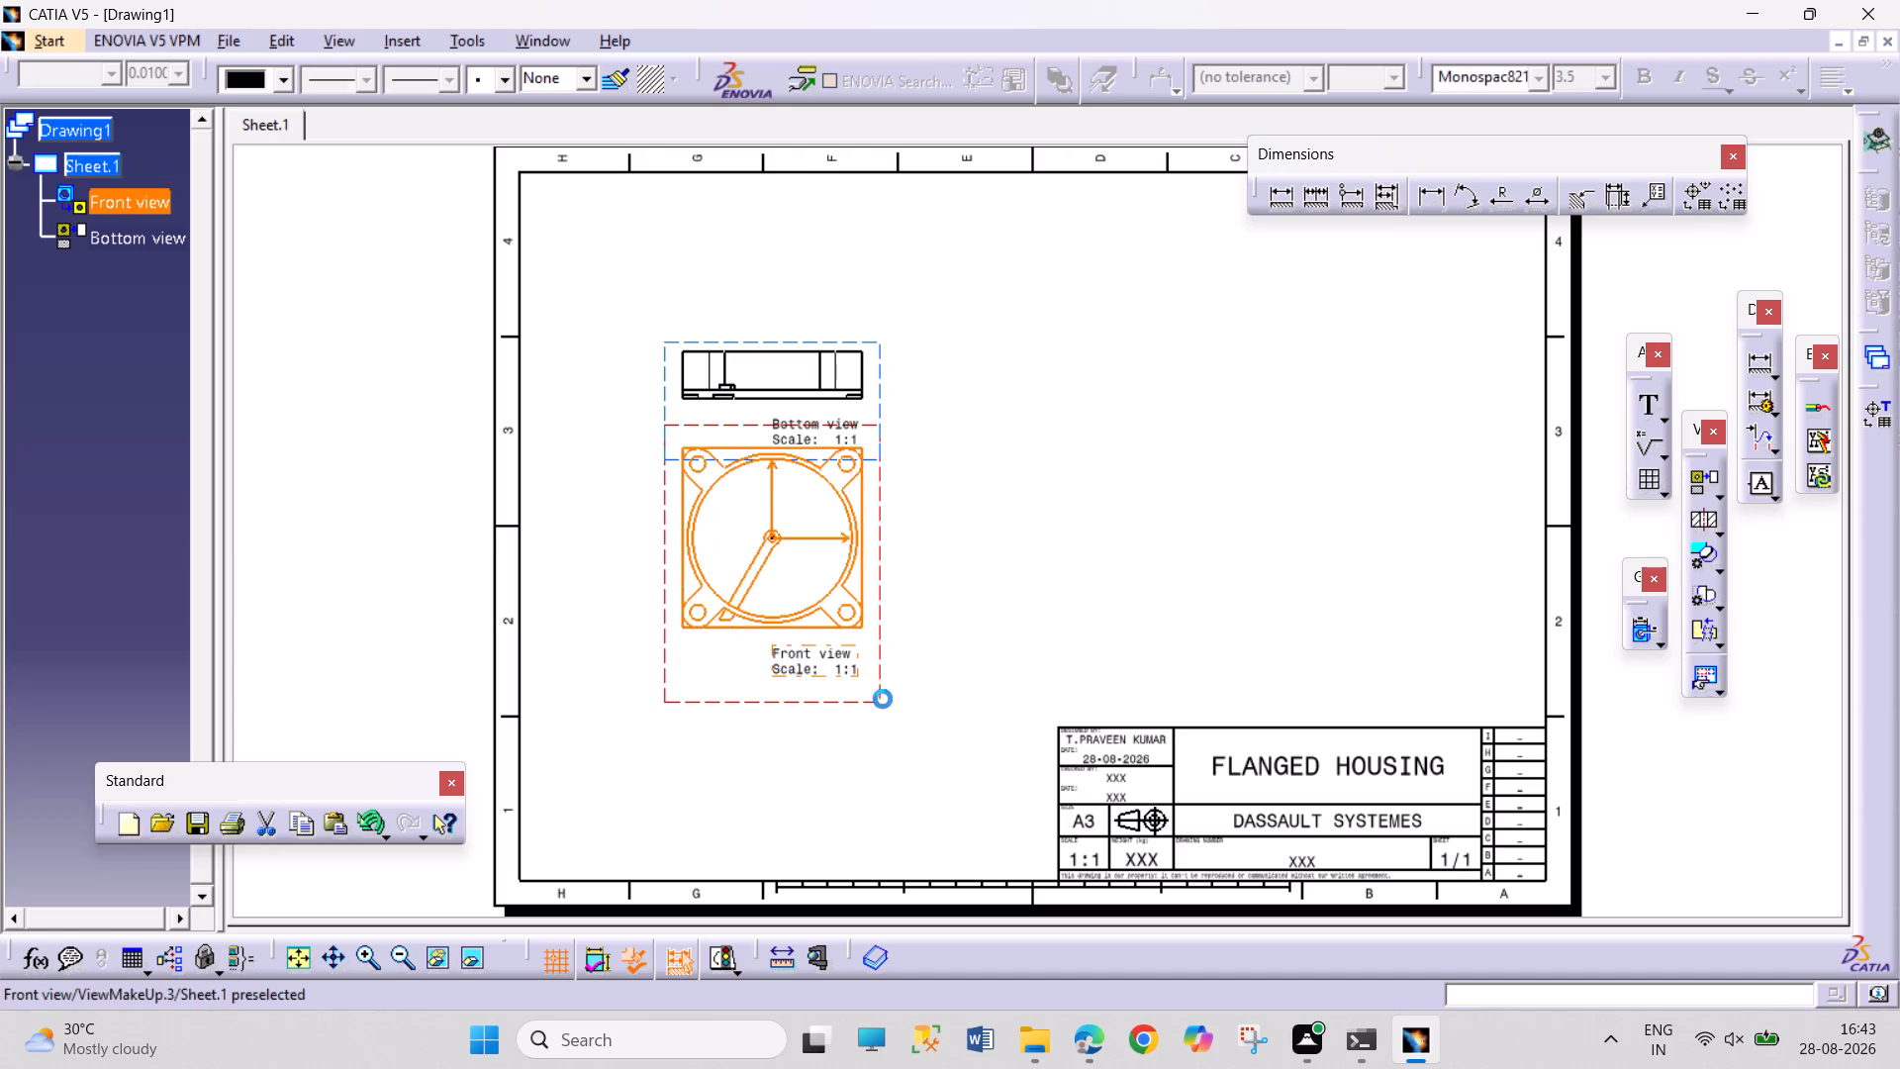
pyautogui.moveTo(883, 699); pyautogui.dragTo(884, 735)
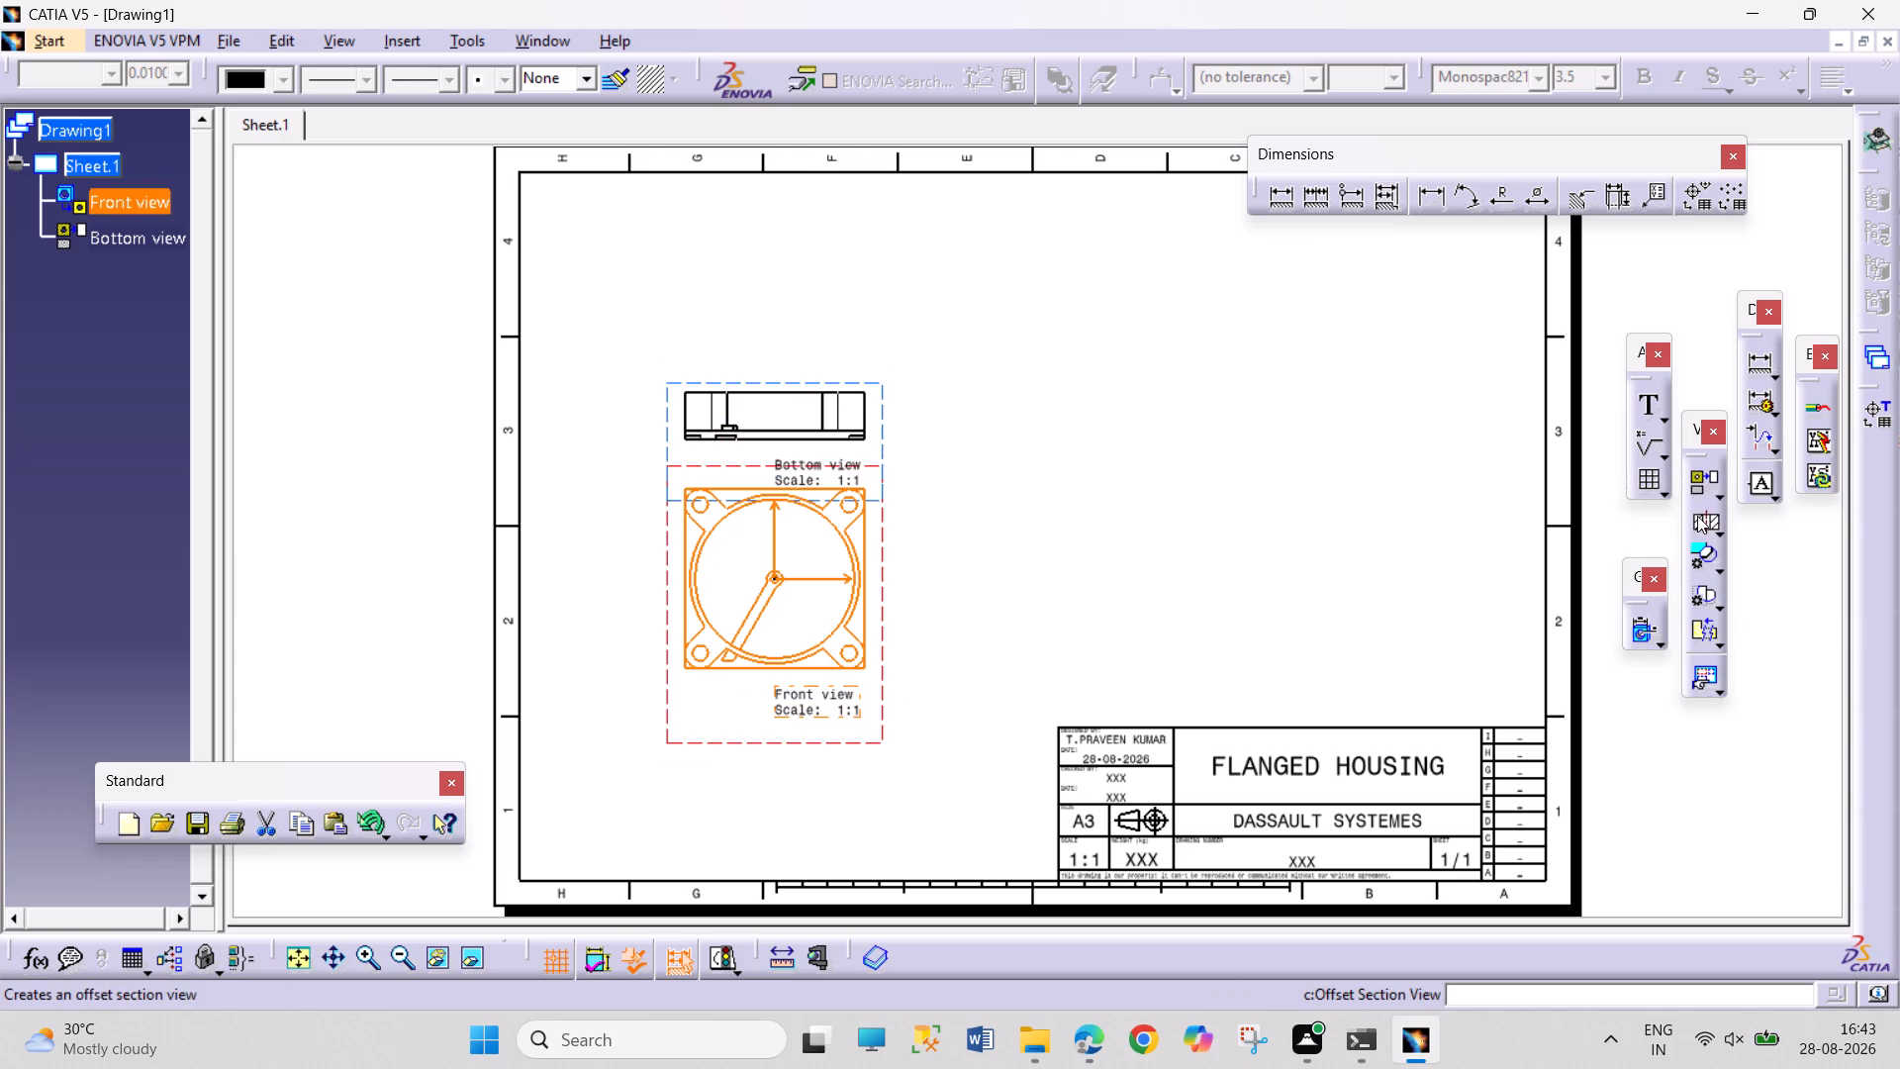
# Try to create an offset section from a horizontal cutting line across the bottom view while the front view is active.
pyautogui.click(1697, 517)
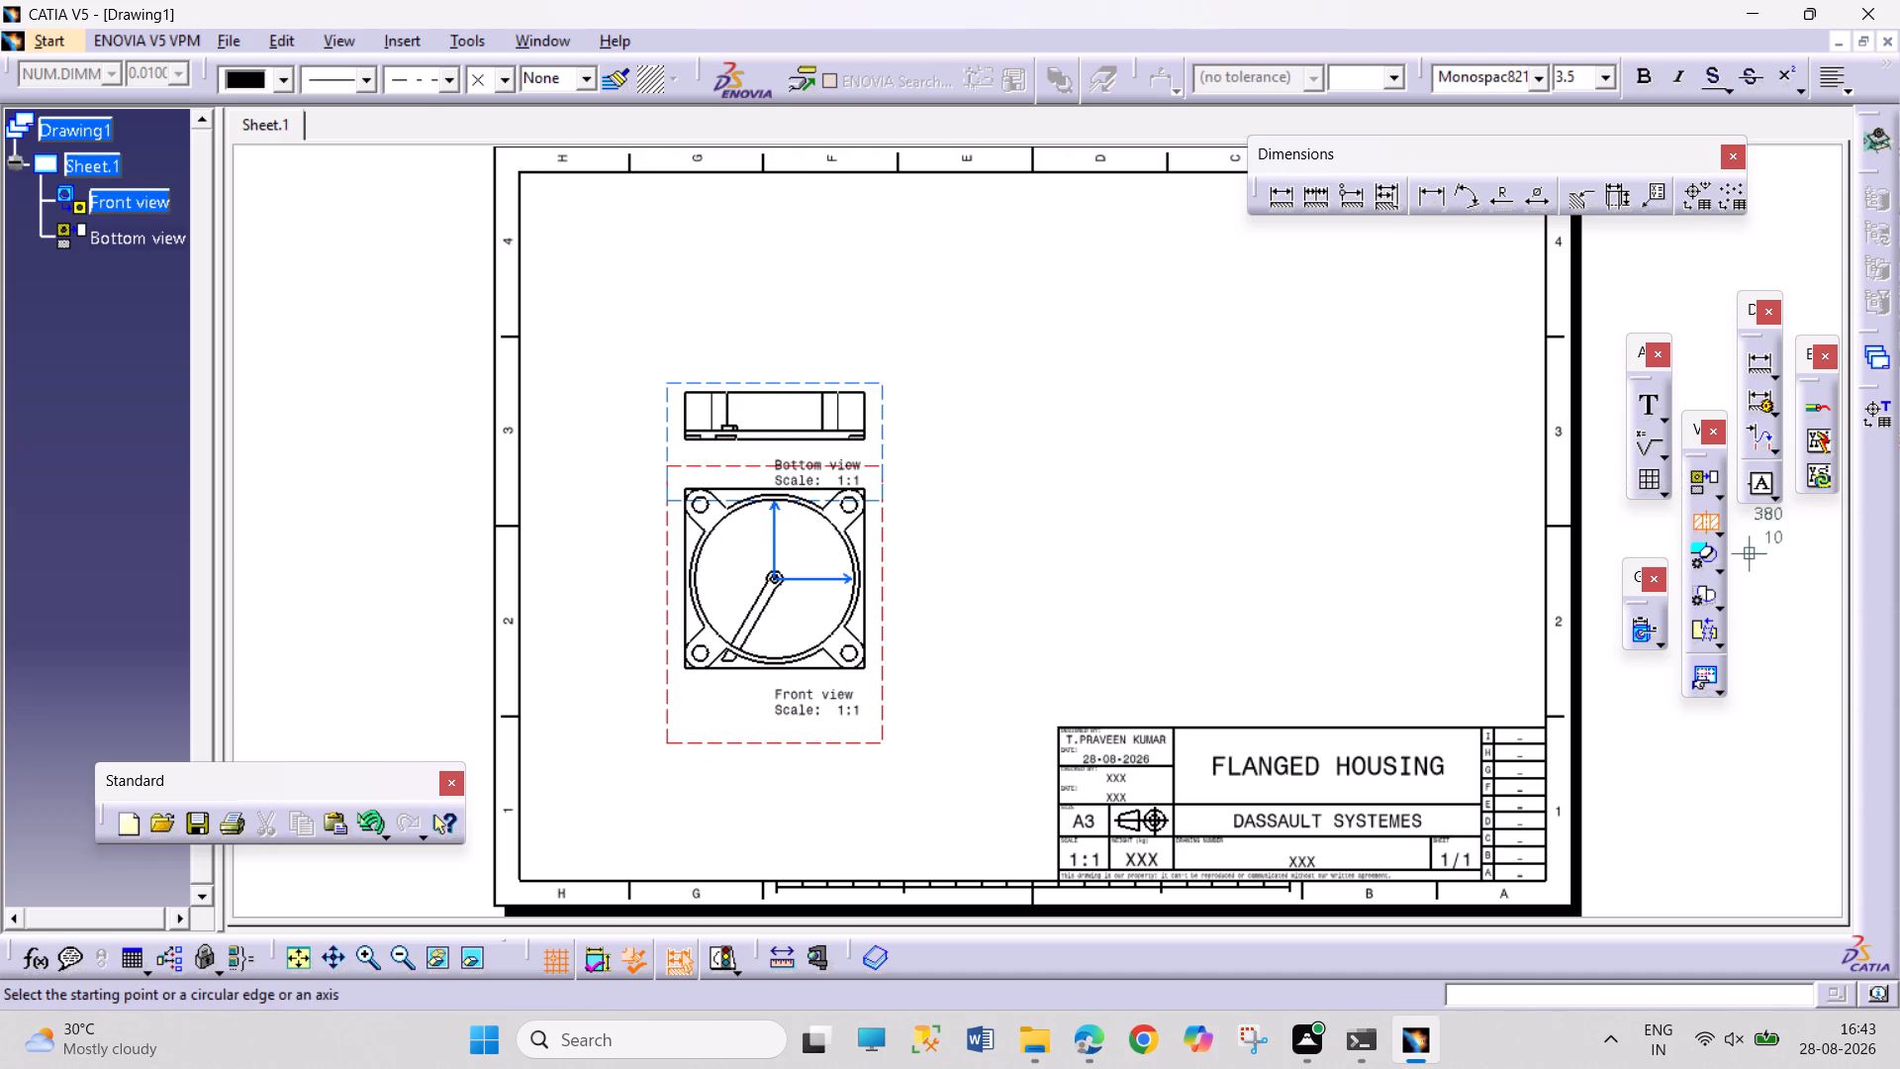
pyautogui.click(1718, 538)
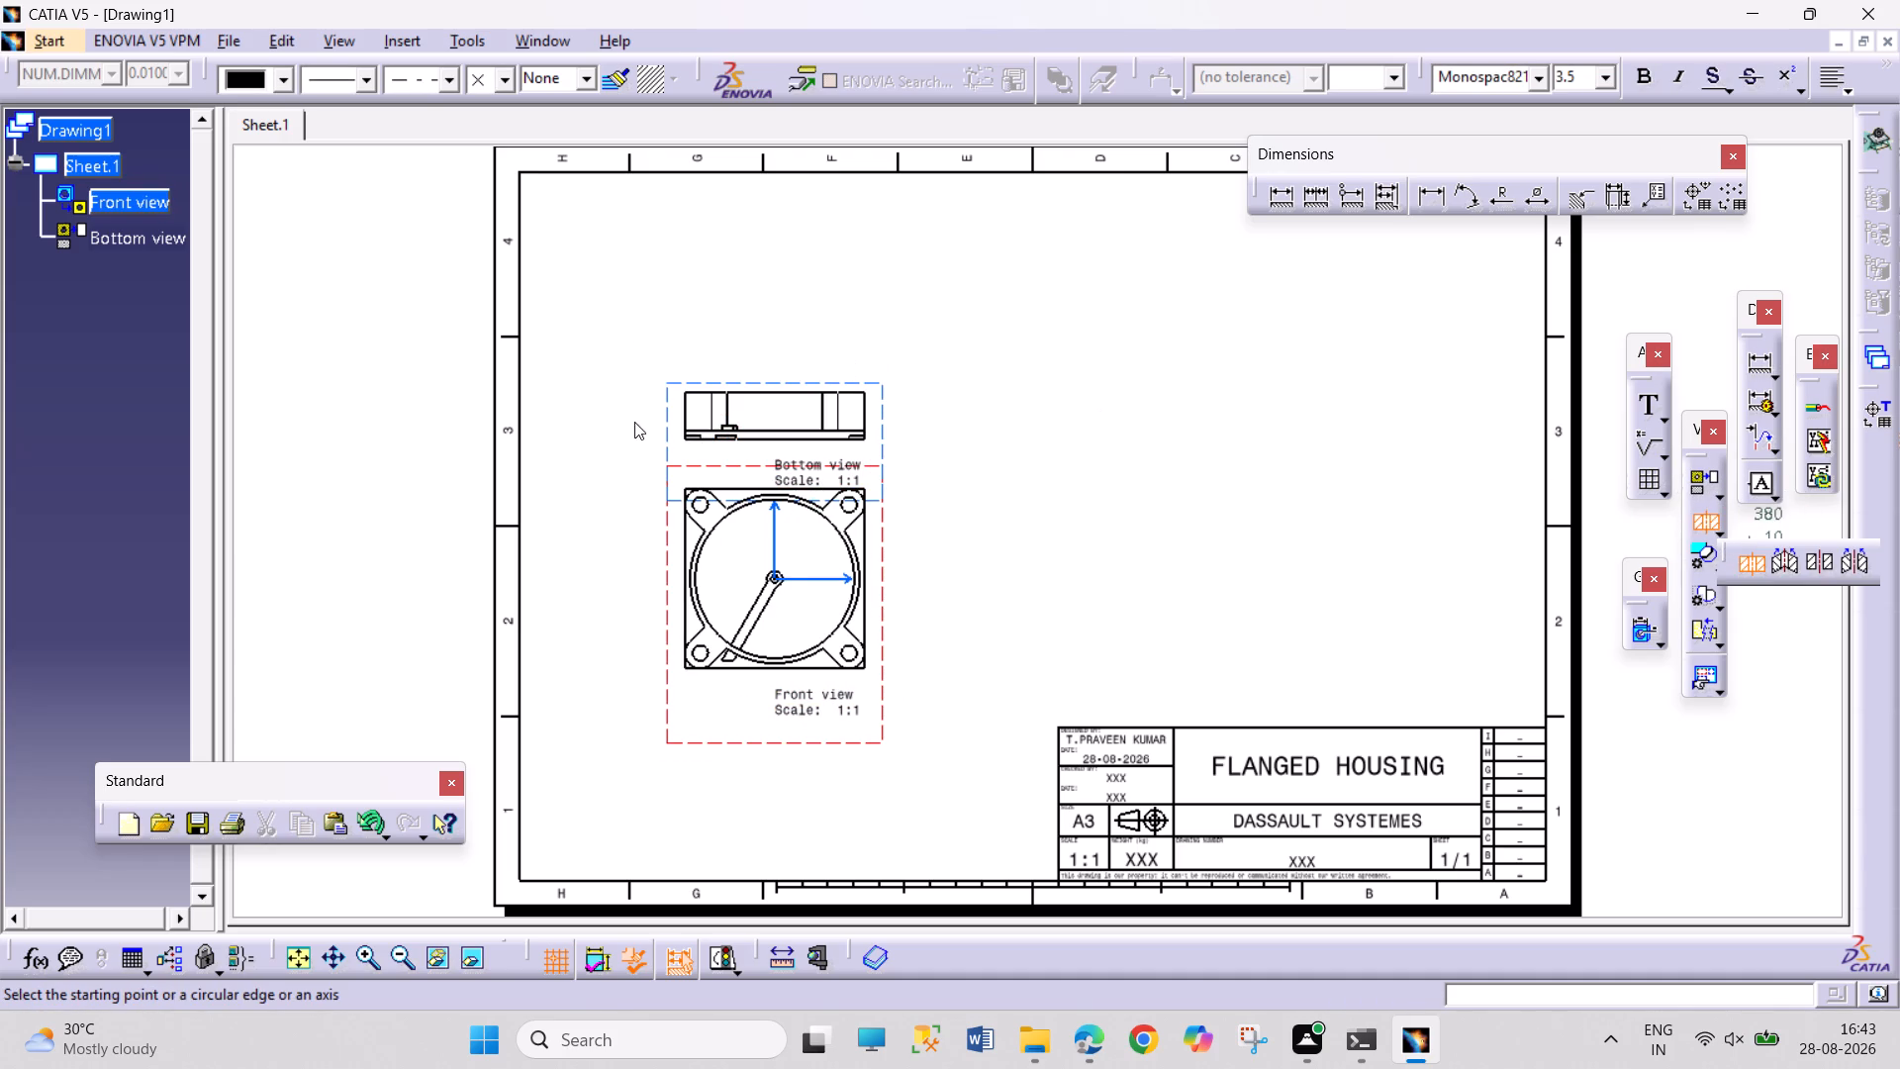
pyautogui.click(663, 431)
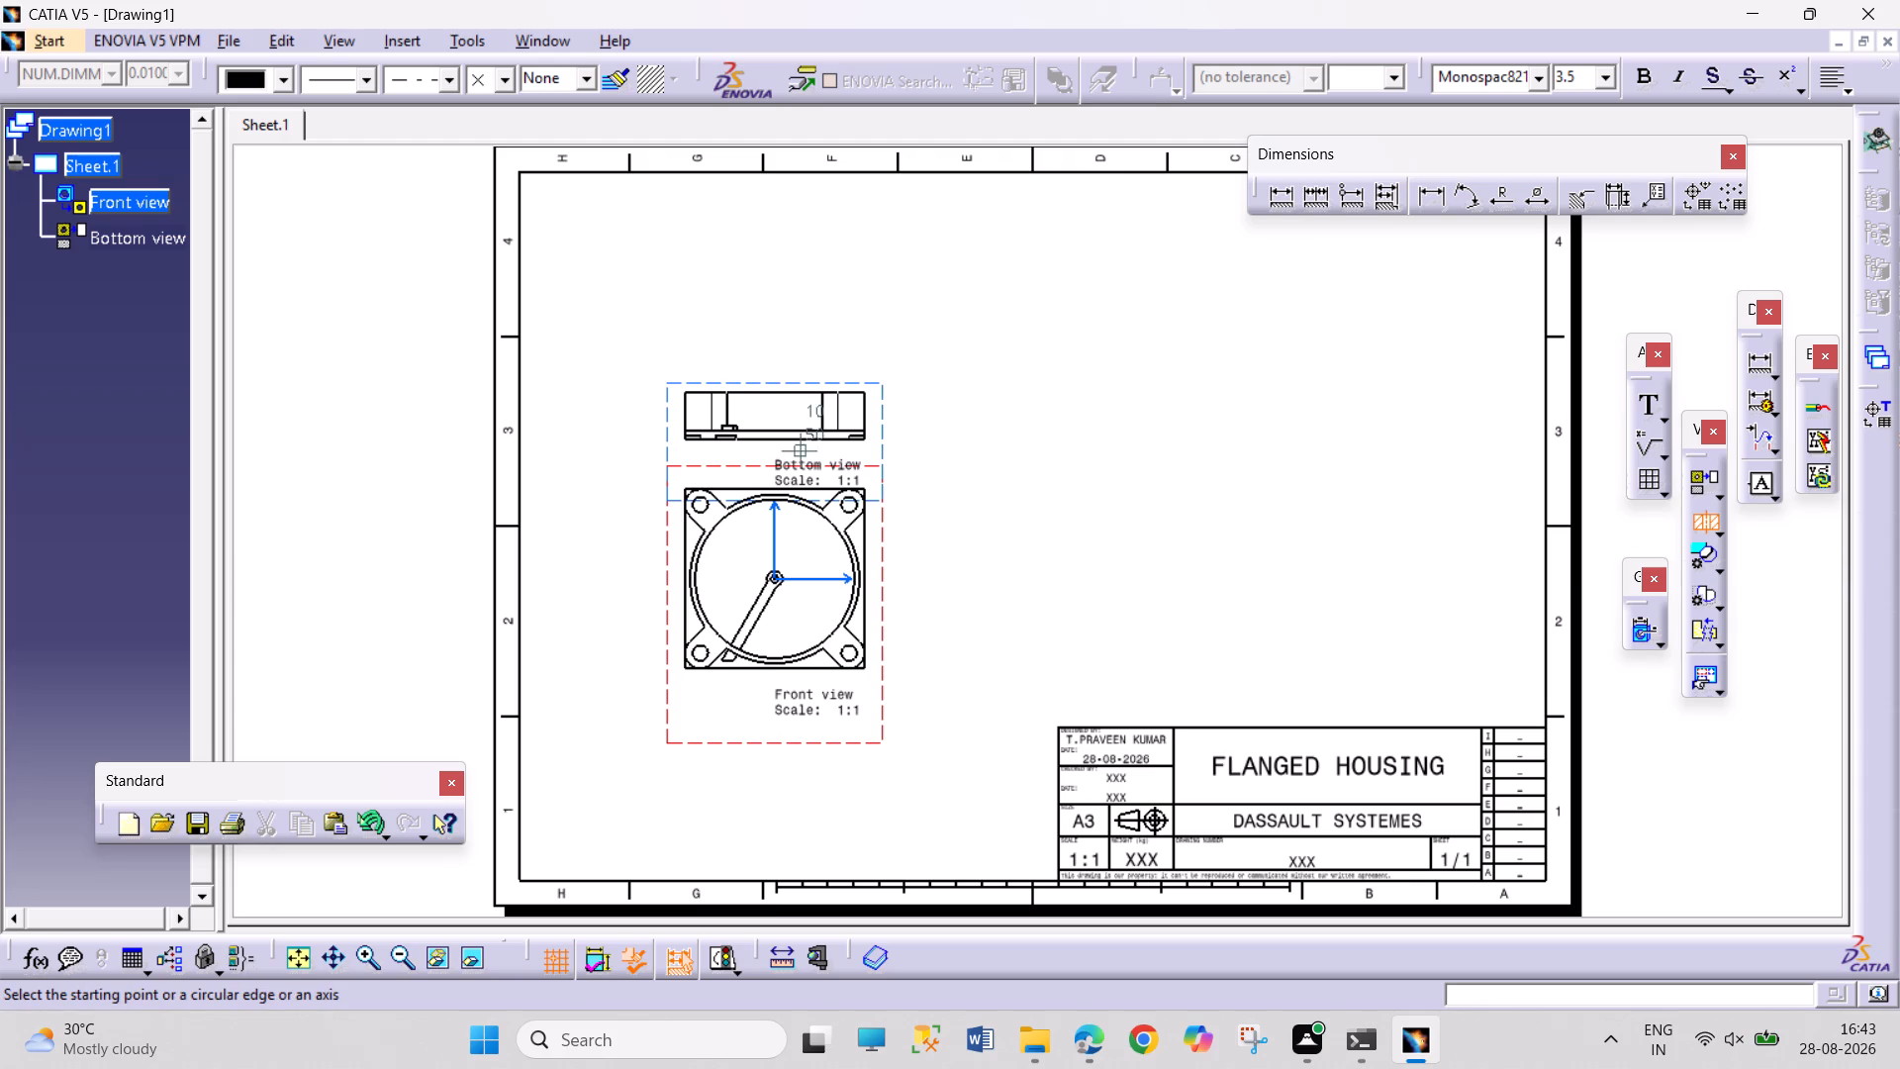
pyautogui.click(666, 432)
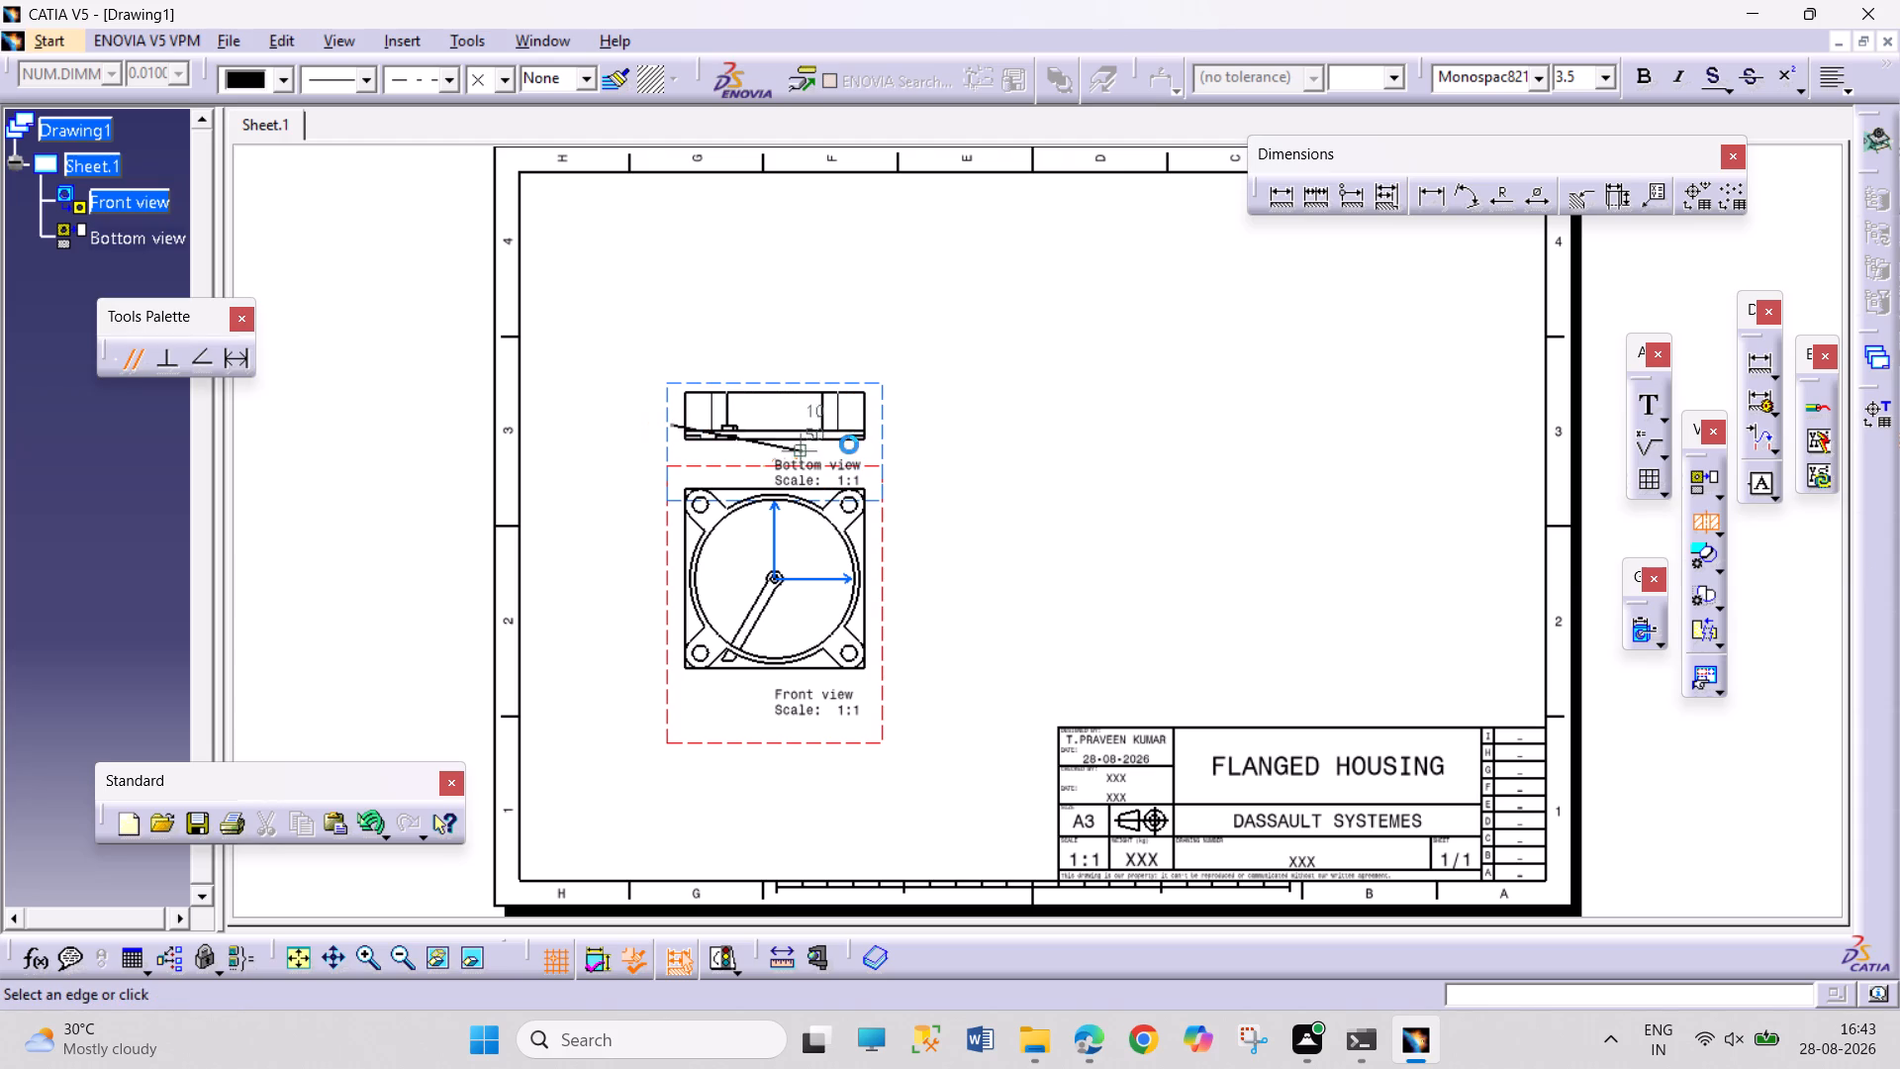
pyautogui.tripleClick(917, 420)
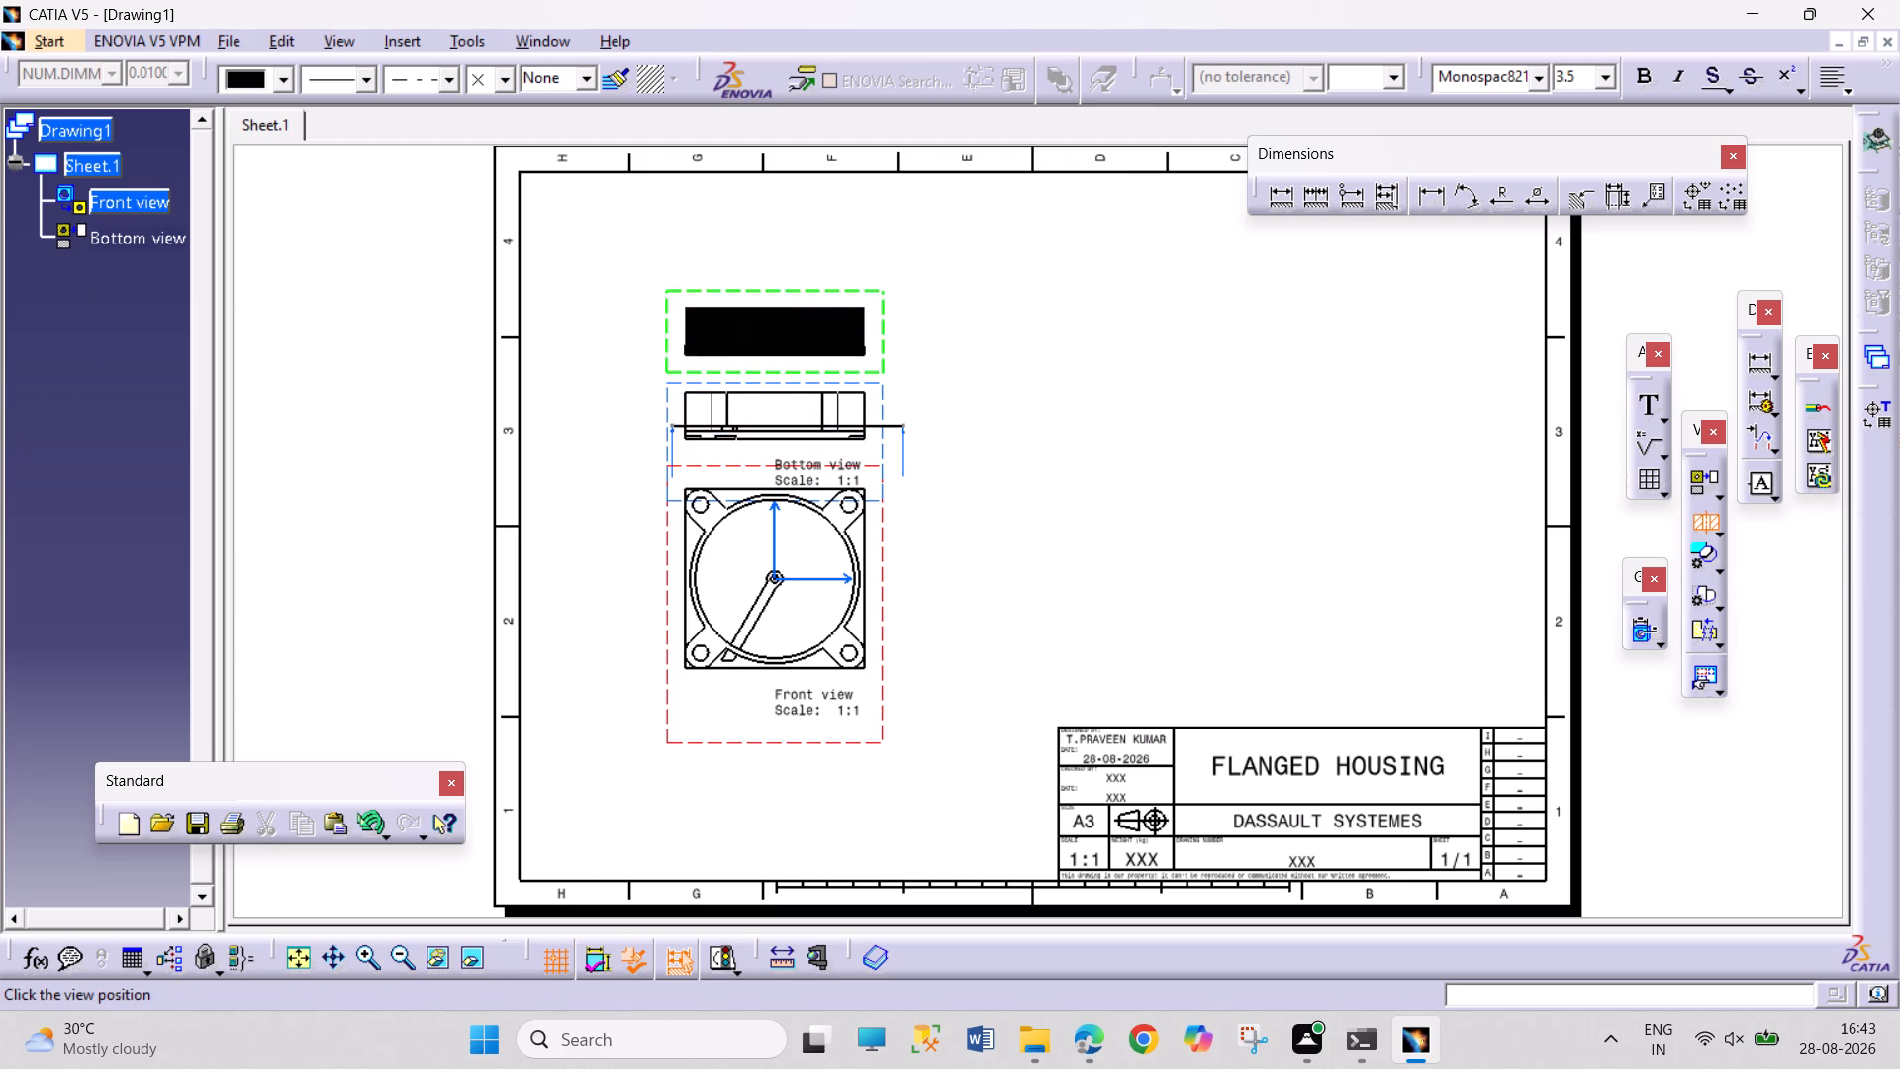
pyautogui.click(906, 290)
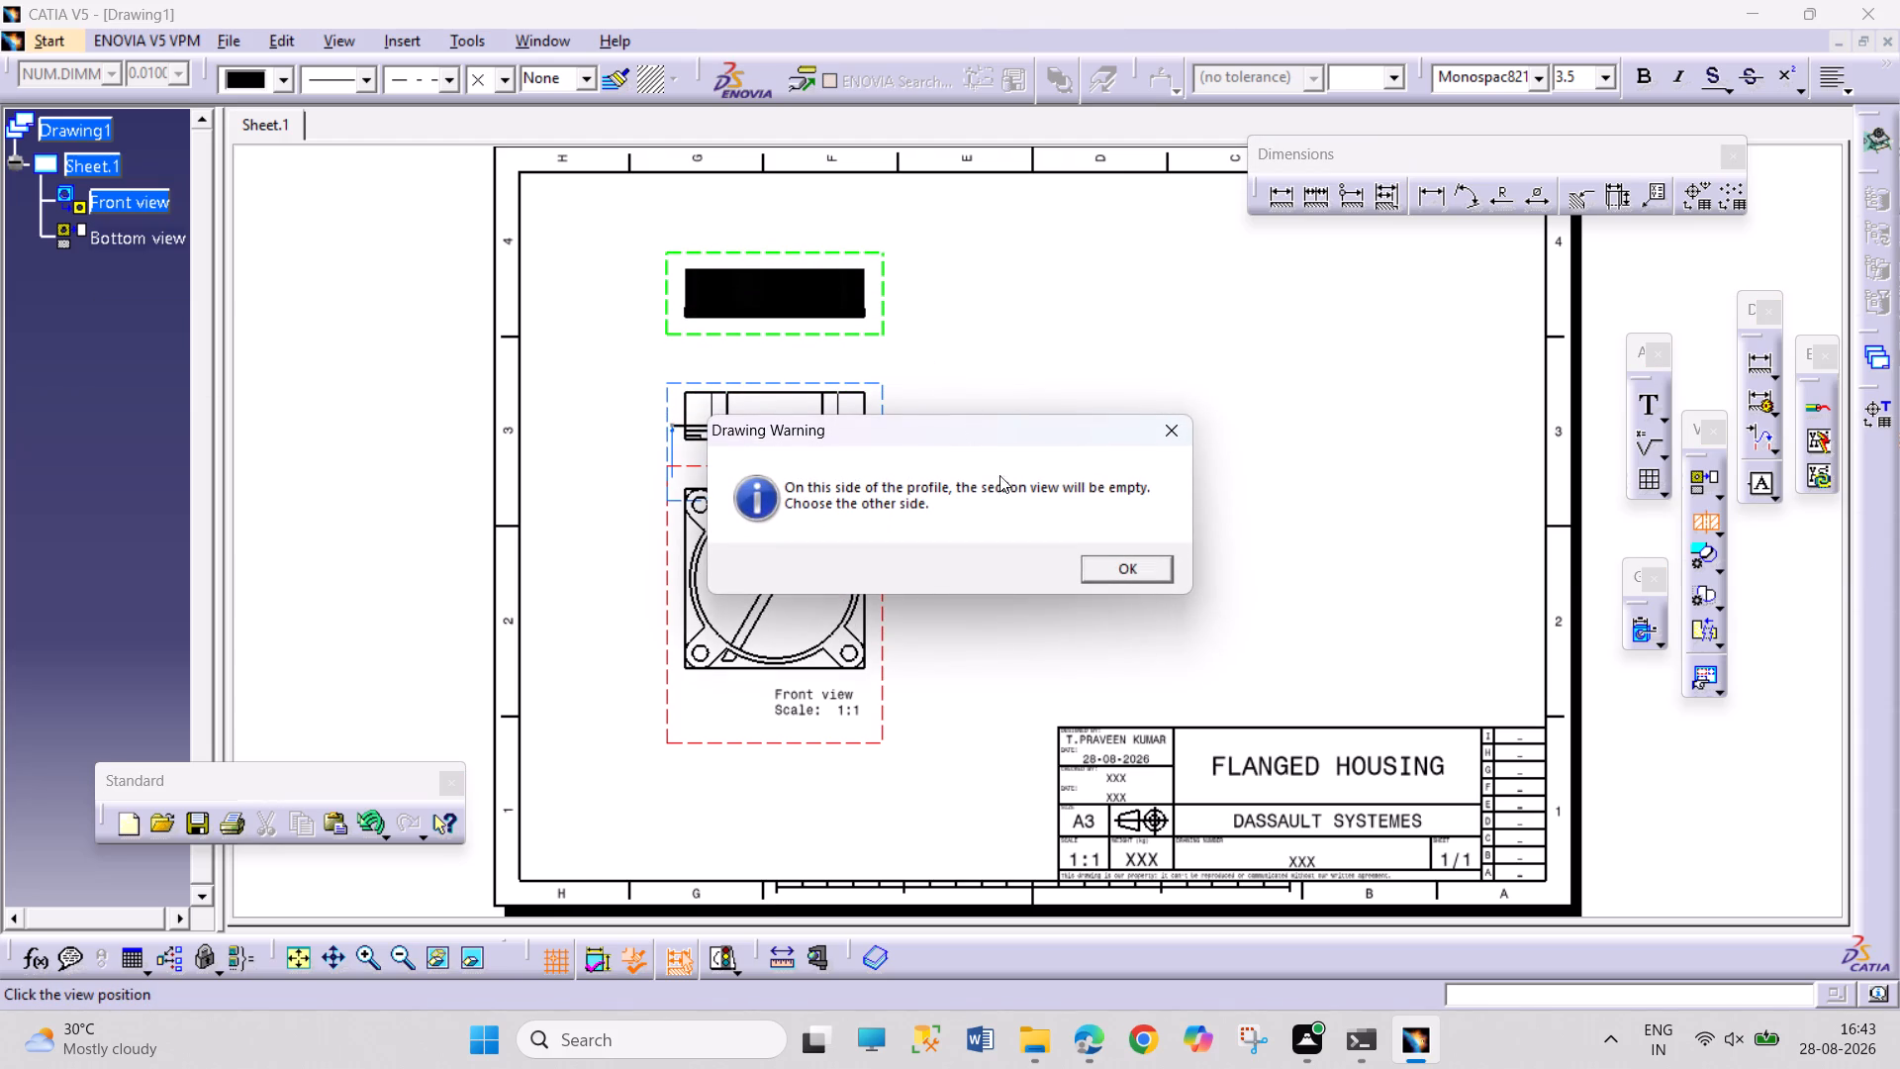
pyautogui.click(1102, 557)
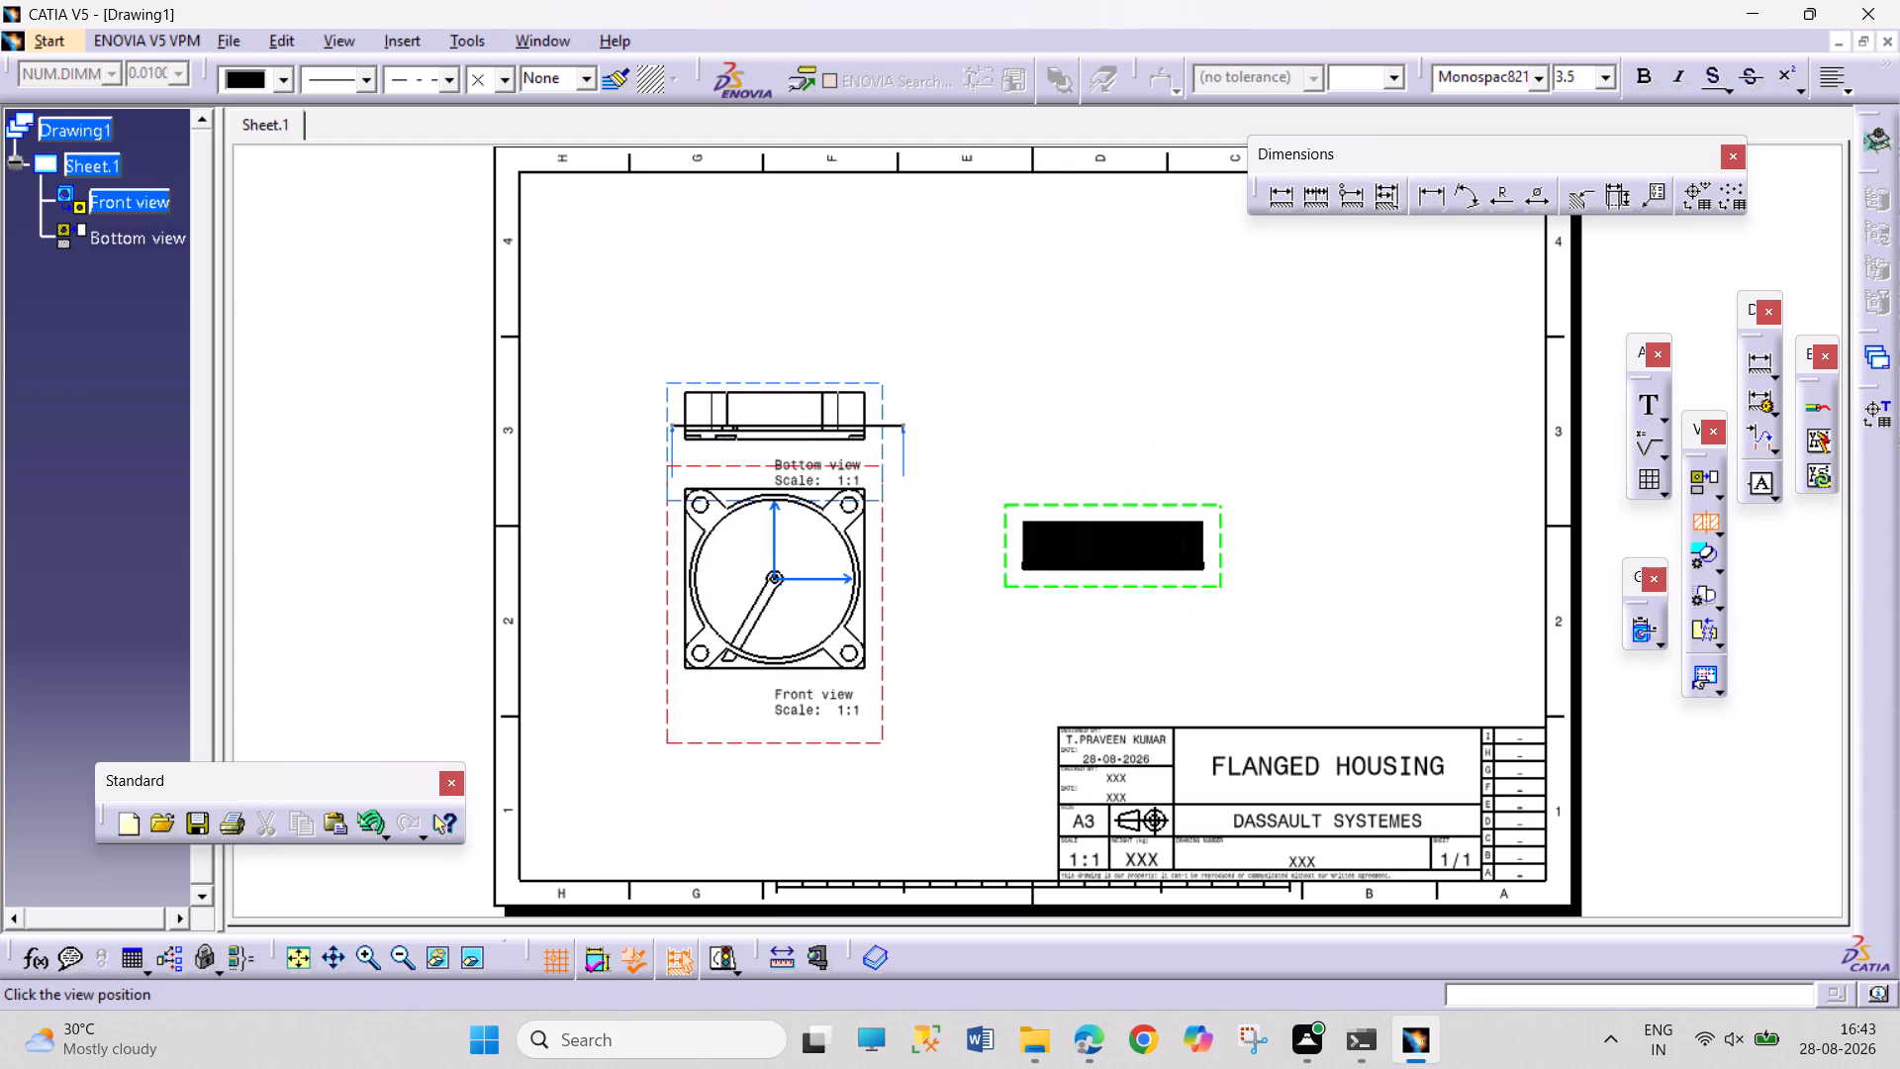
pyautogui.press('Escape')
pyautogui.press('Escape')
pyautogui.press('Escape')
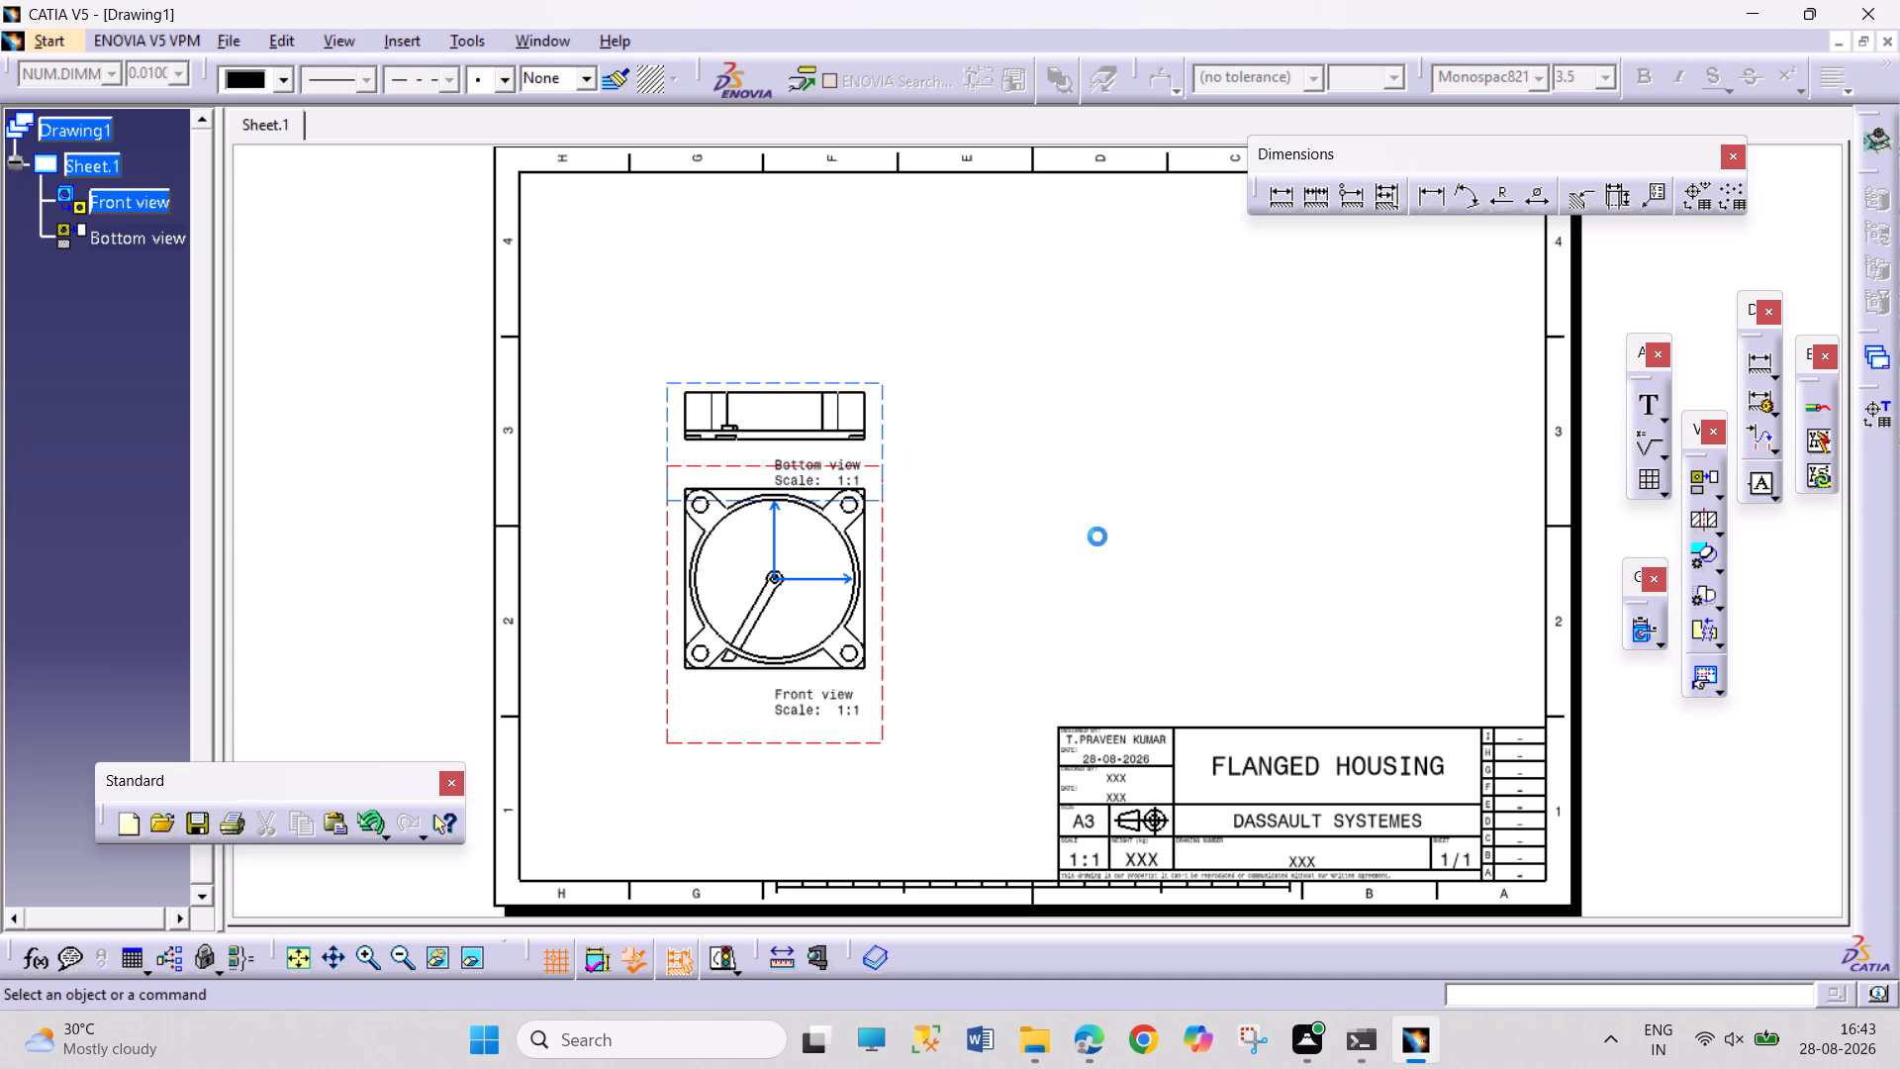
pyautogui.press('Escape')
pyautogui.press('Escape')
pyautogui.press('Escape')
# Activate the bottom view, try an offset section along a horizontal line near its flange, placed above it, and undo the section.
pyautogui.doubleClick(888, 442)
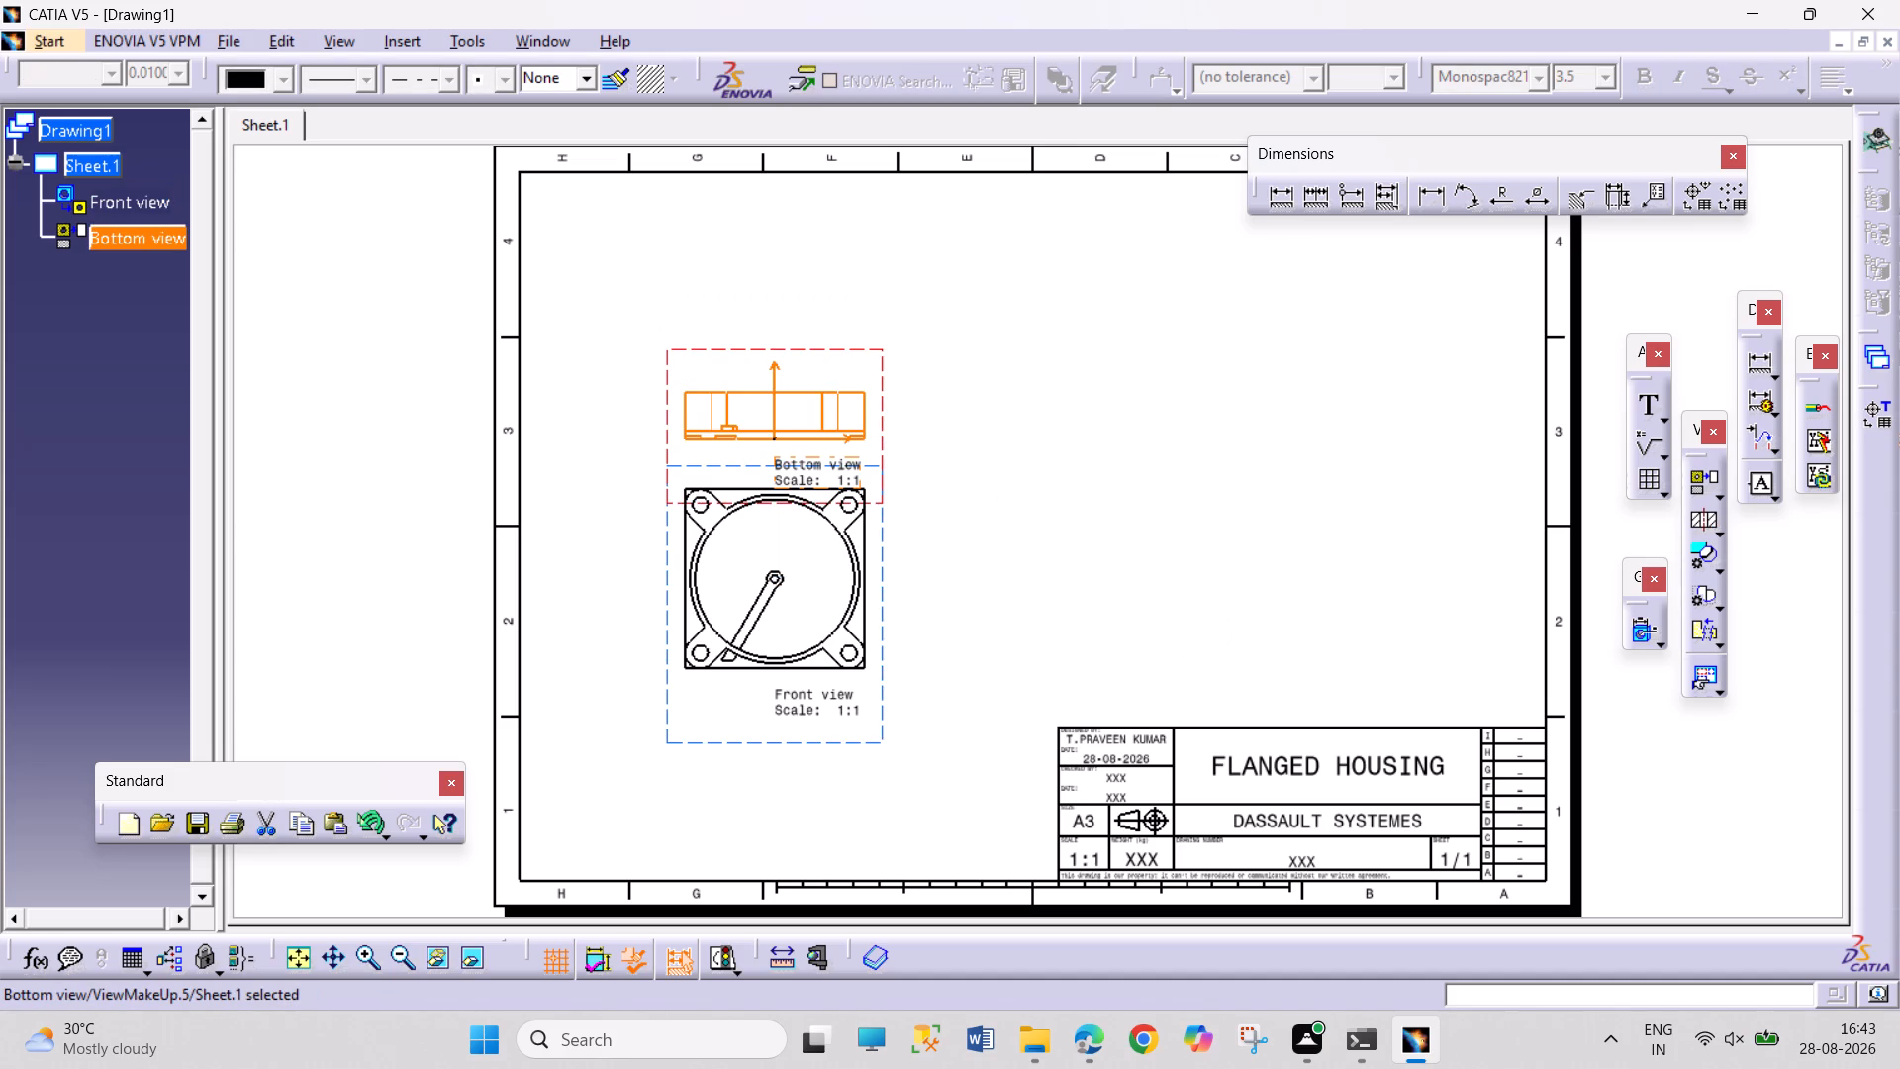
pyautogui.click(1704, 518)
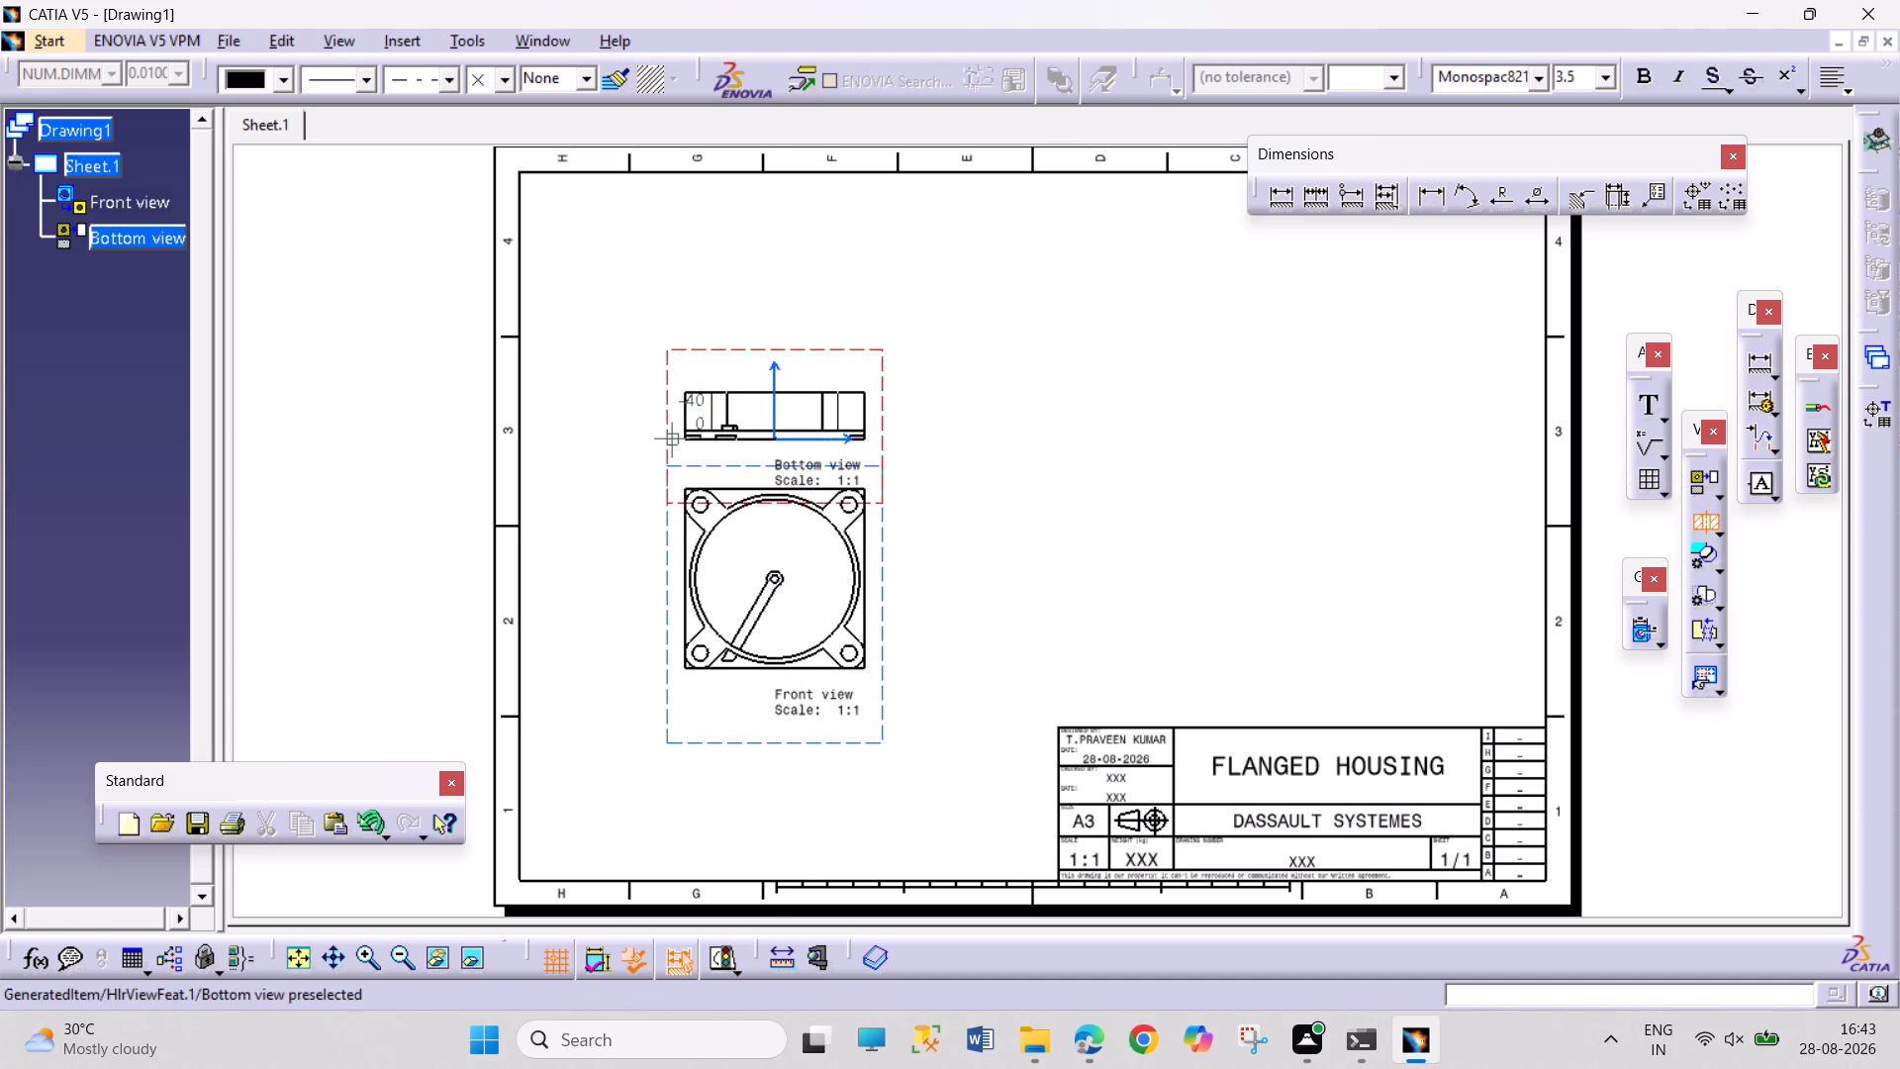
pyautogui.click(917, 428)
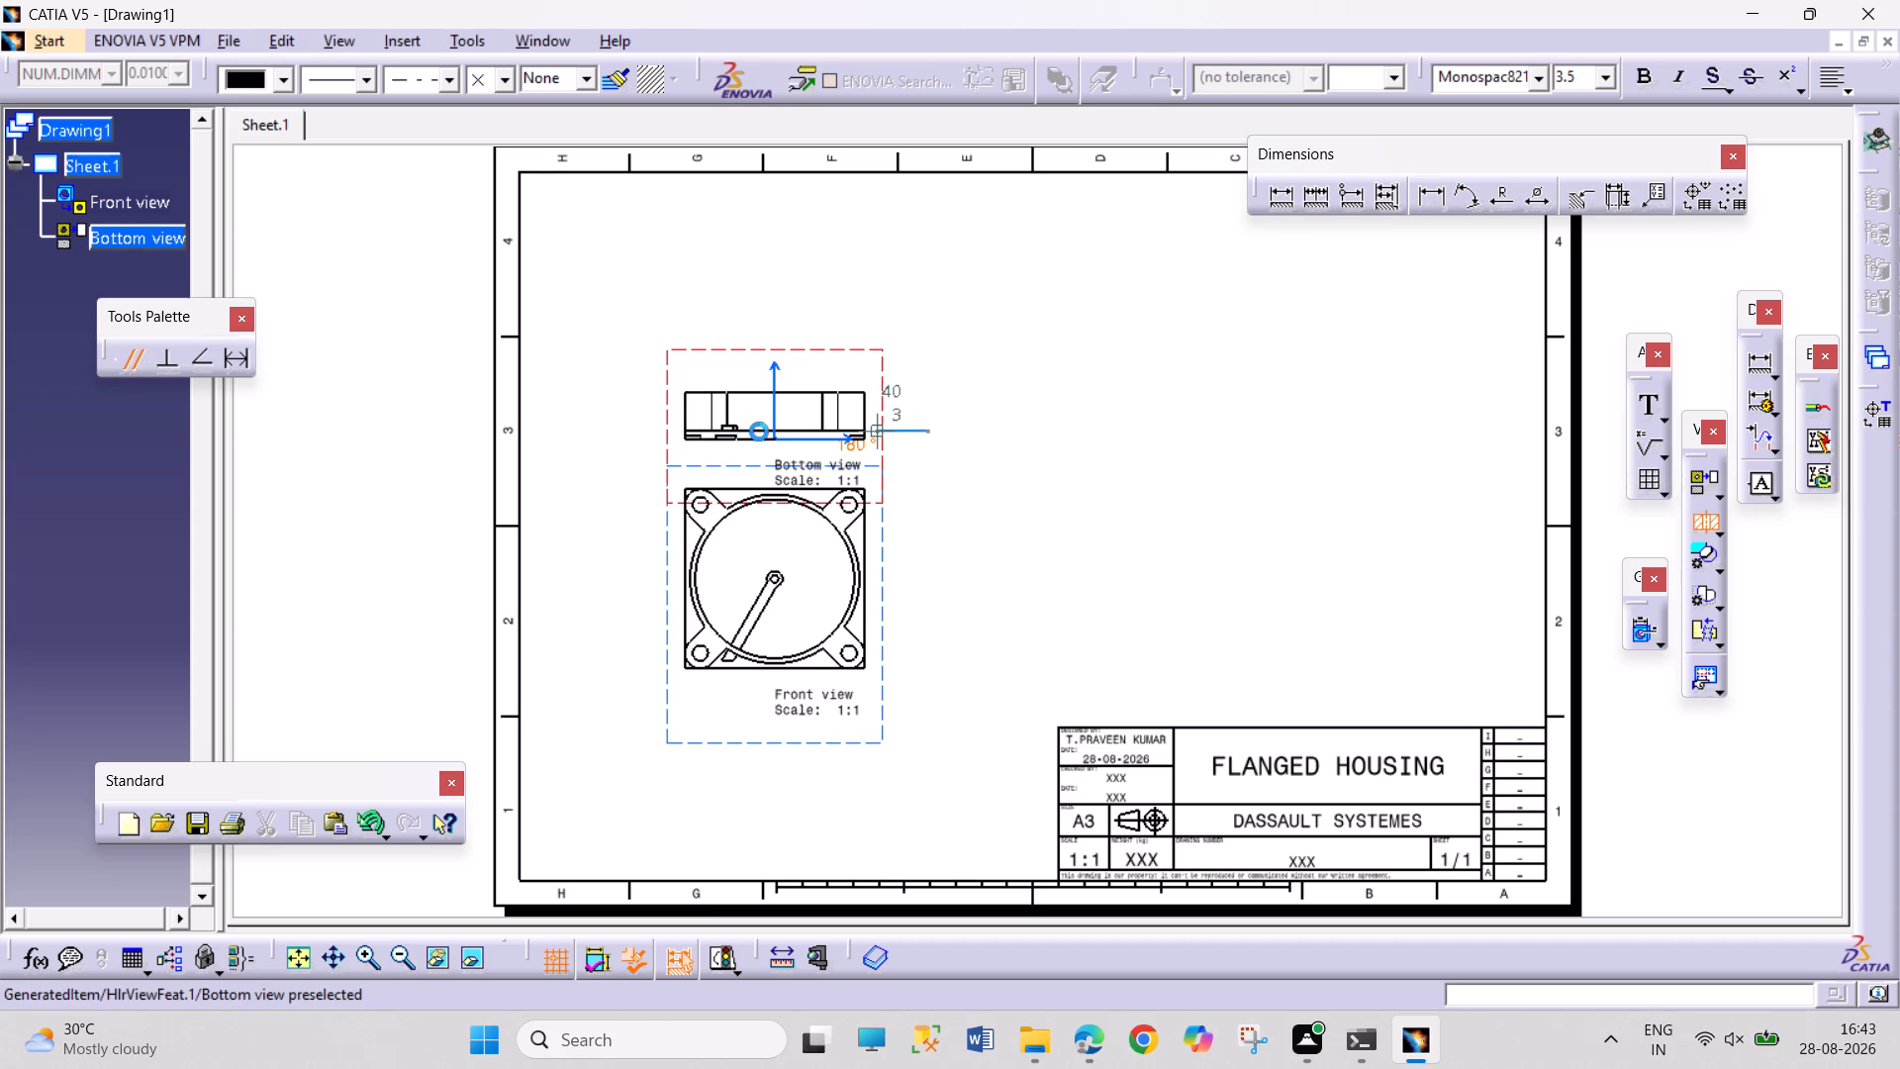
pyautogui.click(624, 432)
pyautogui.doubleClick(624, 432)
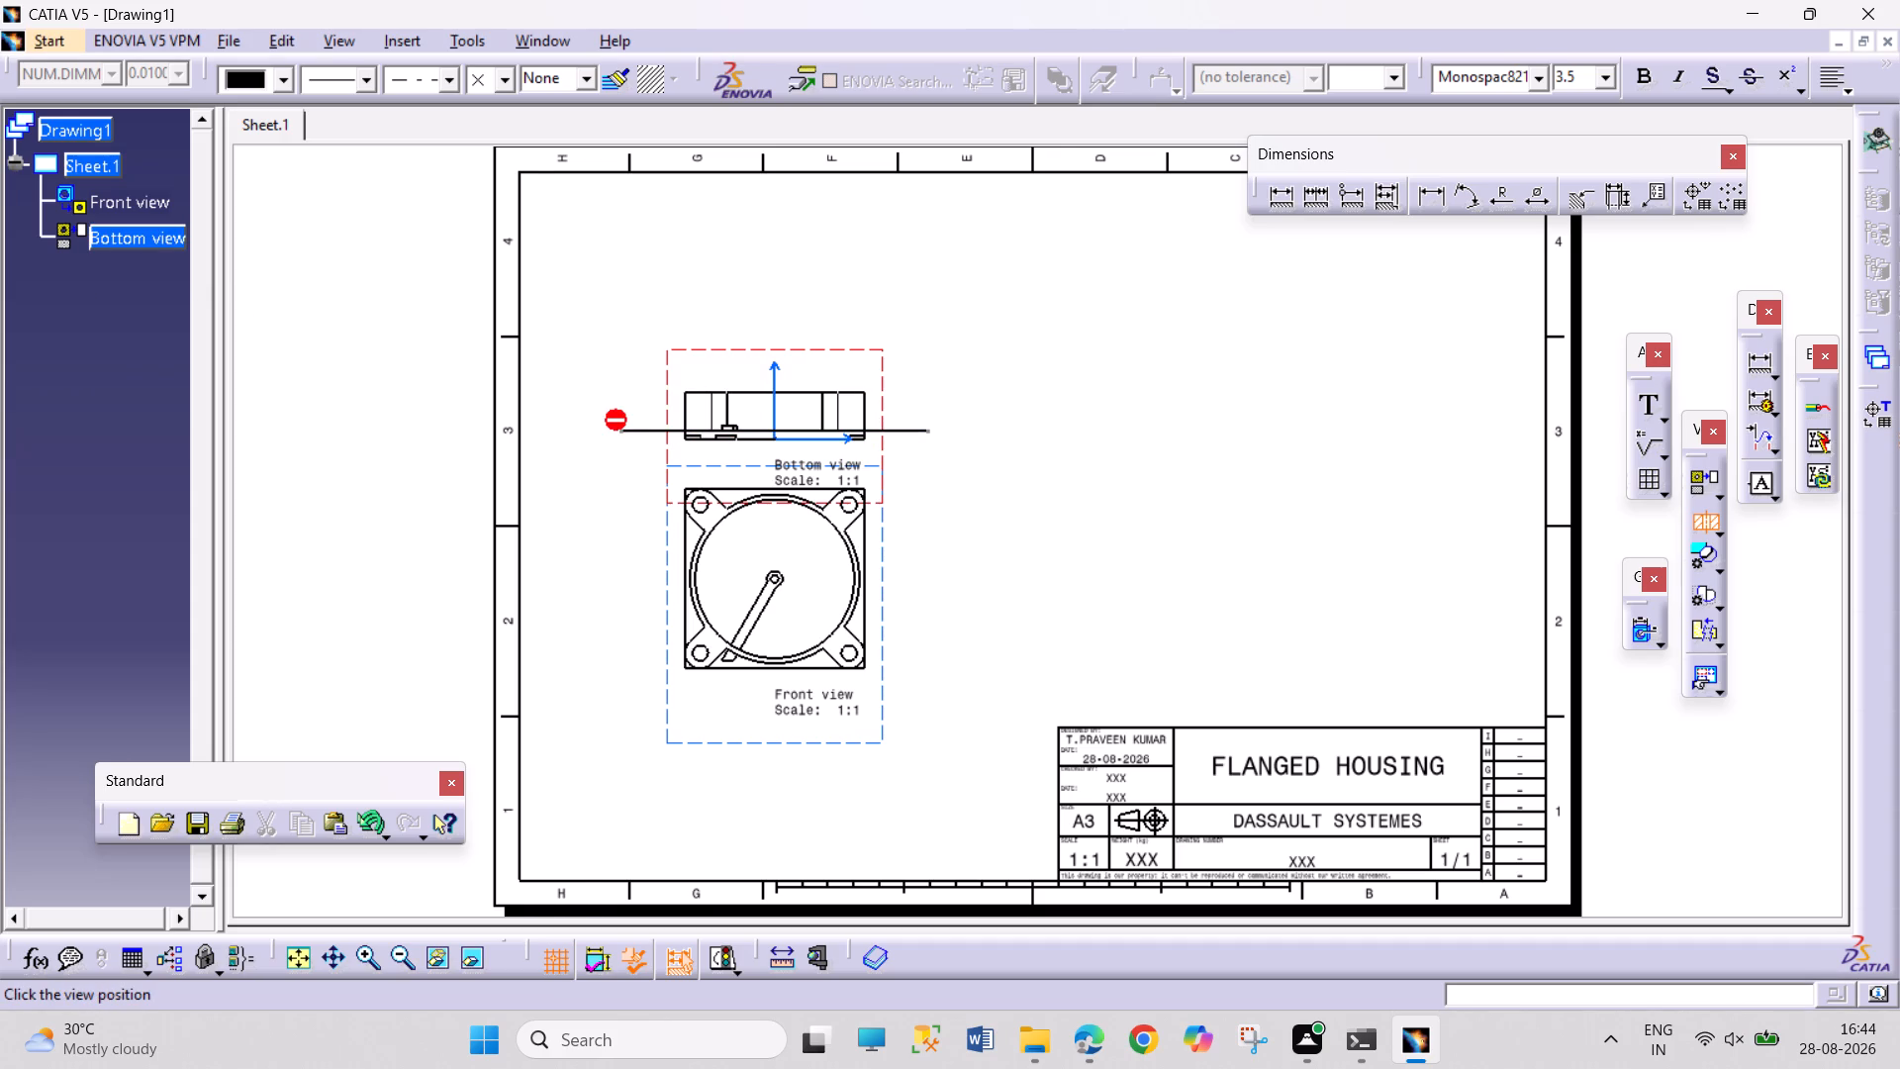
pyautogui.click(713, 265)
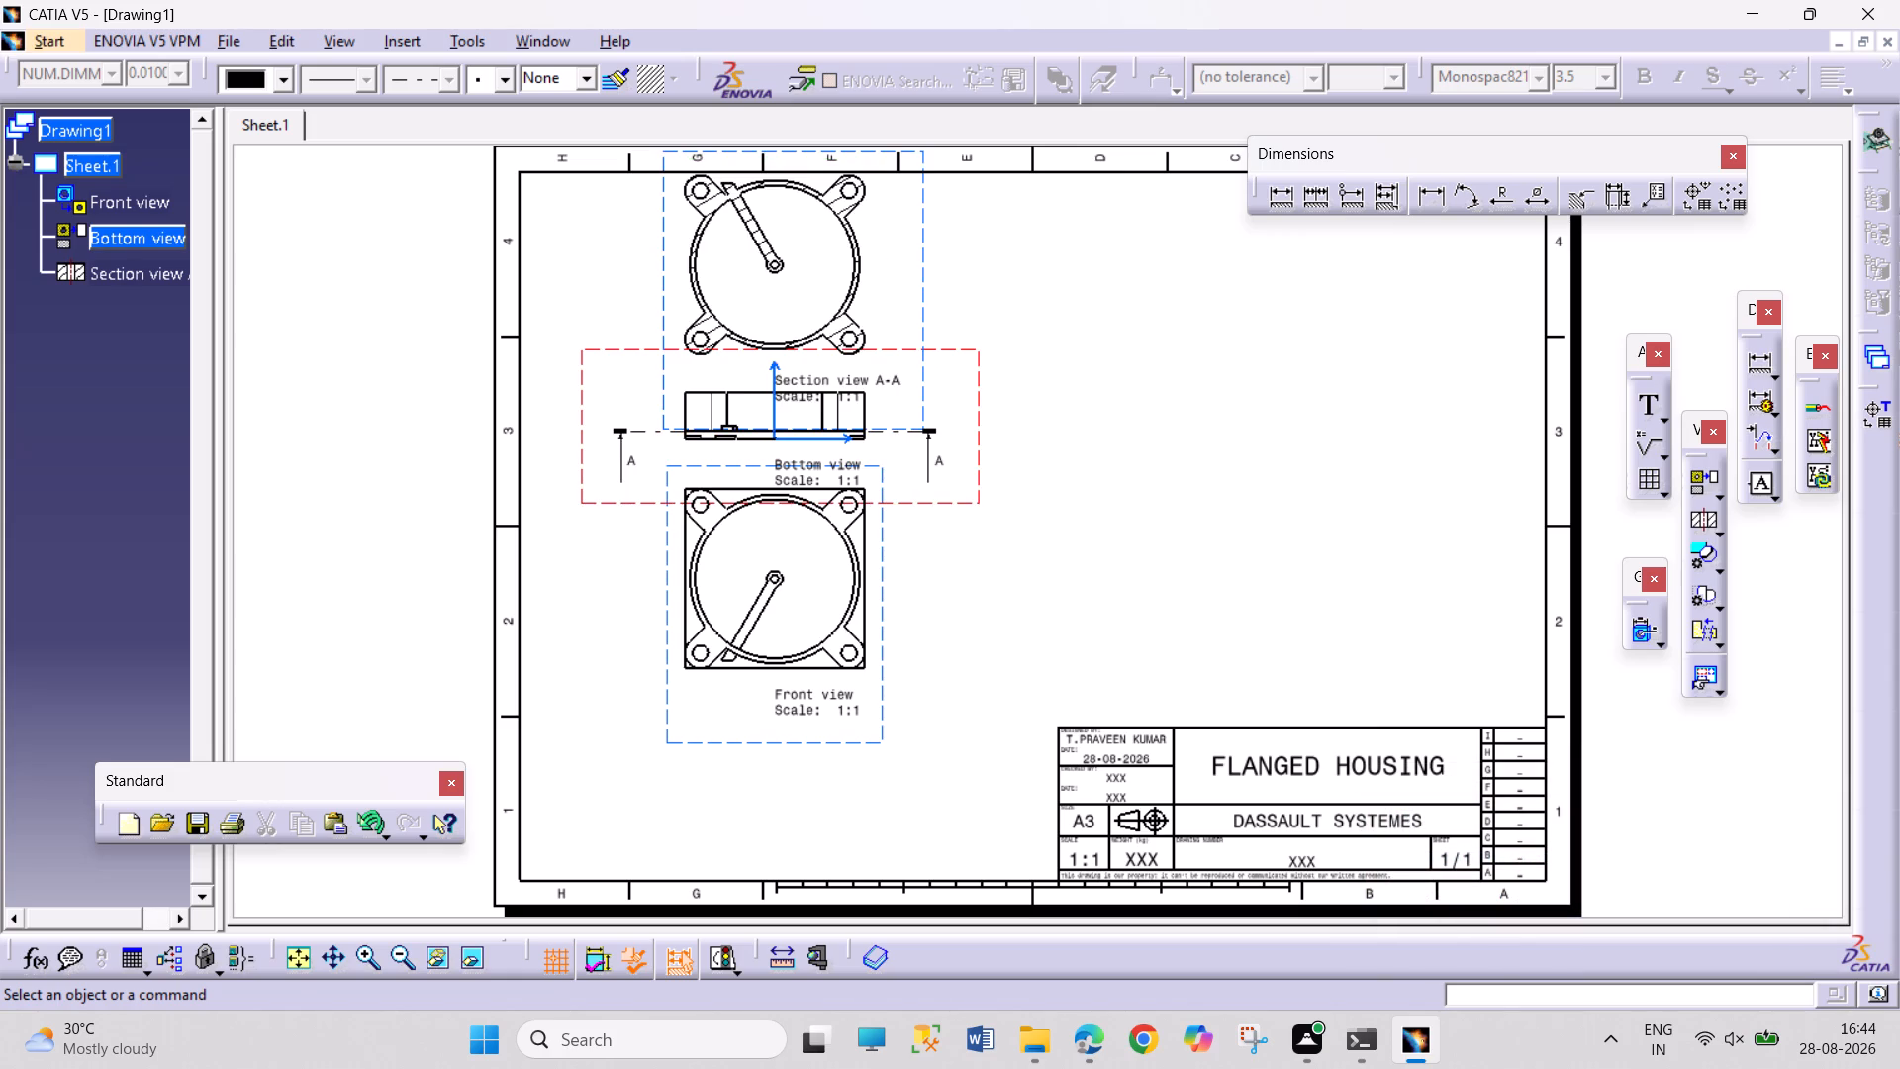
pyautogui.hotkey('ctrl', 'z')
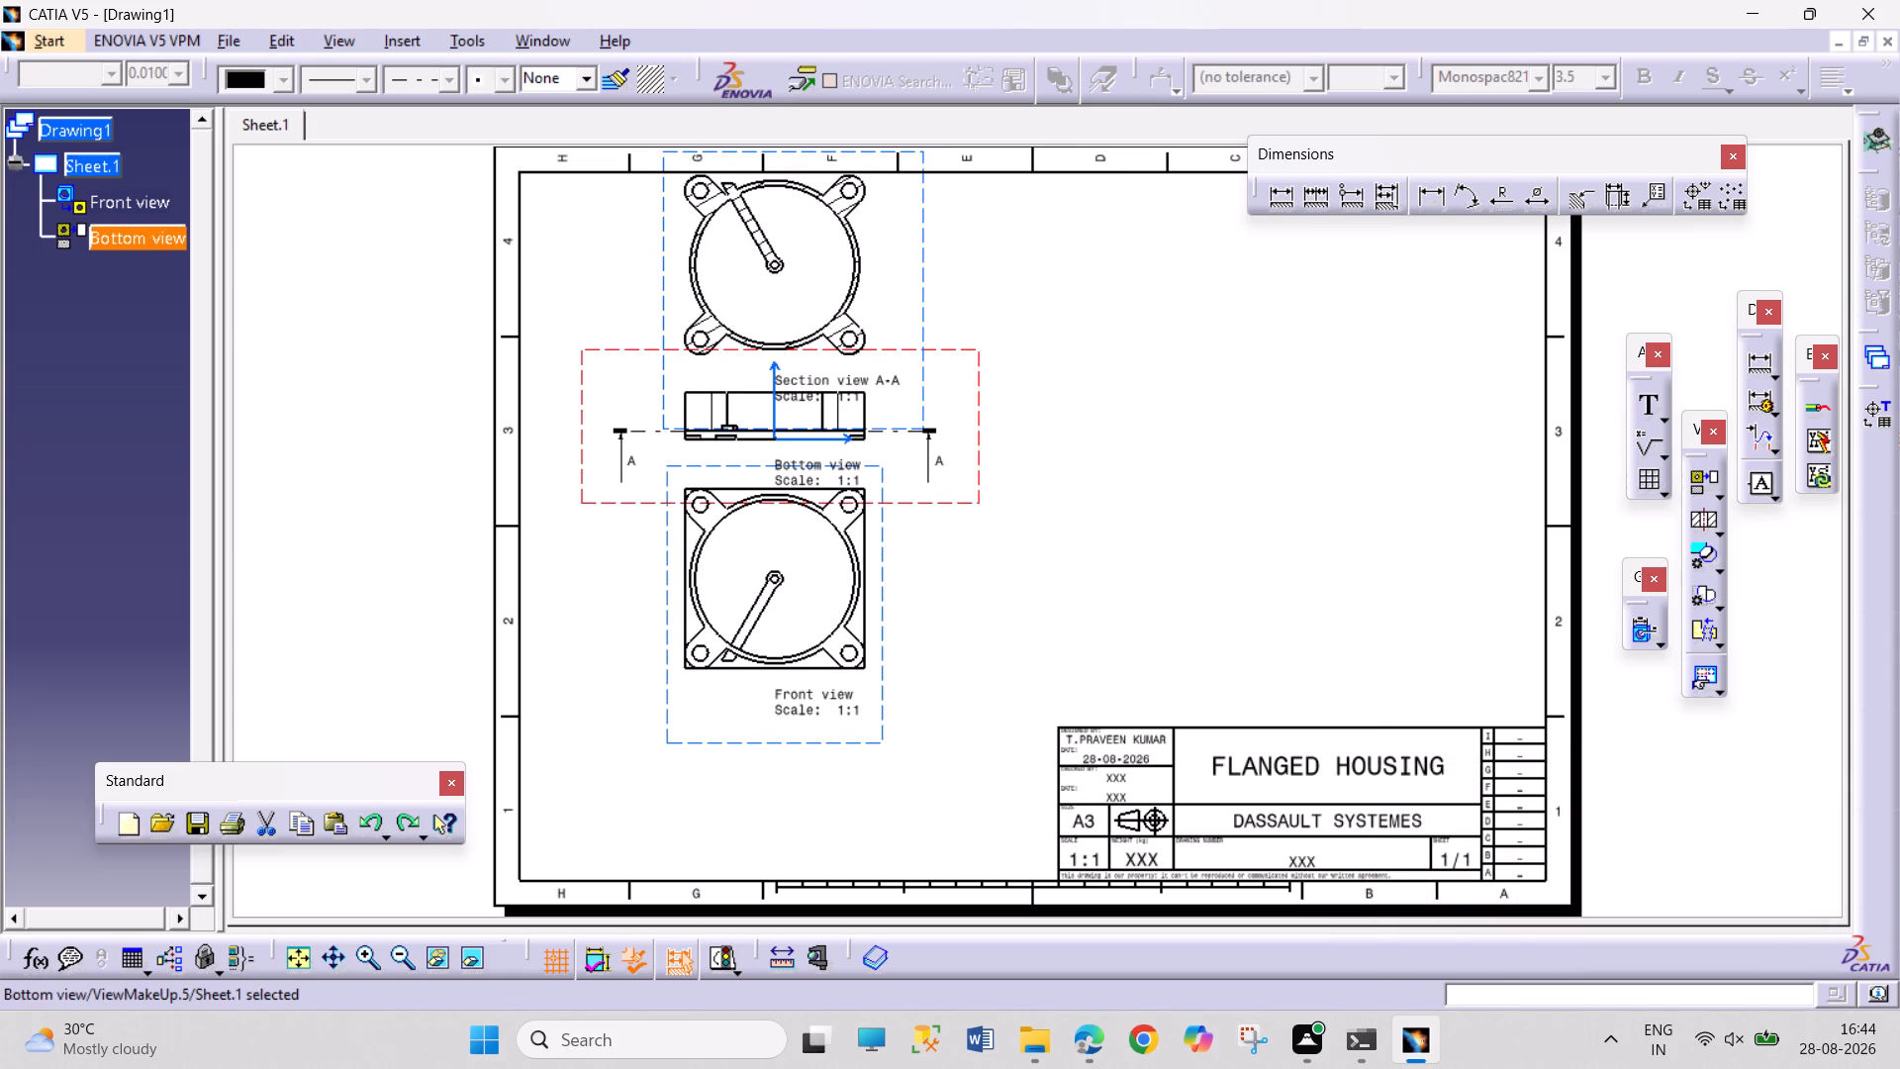
# Turn on hidden lines in the front view's properties.
pyautogui.rightClick(884, 632)
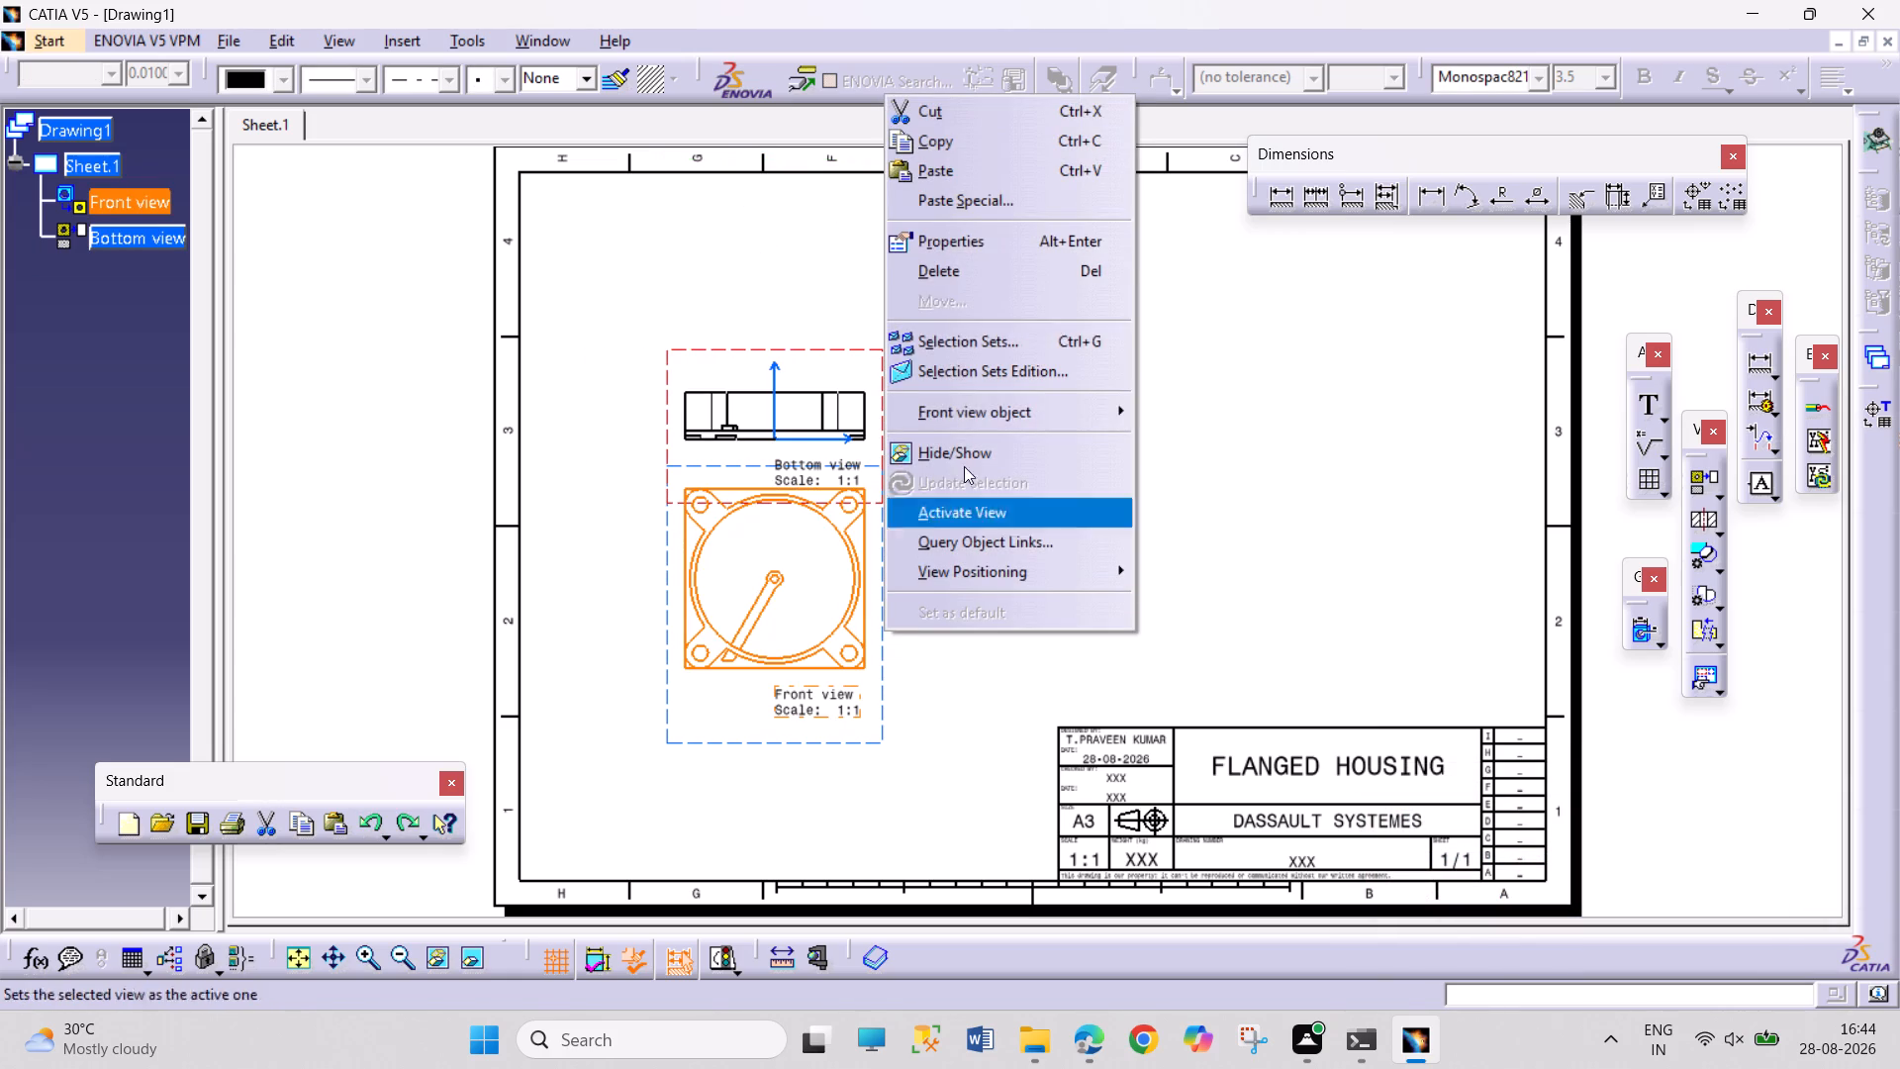
pyautogui.click(992, 239)
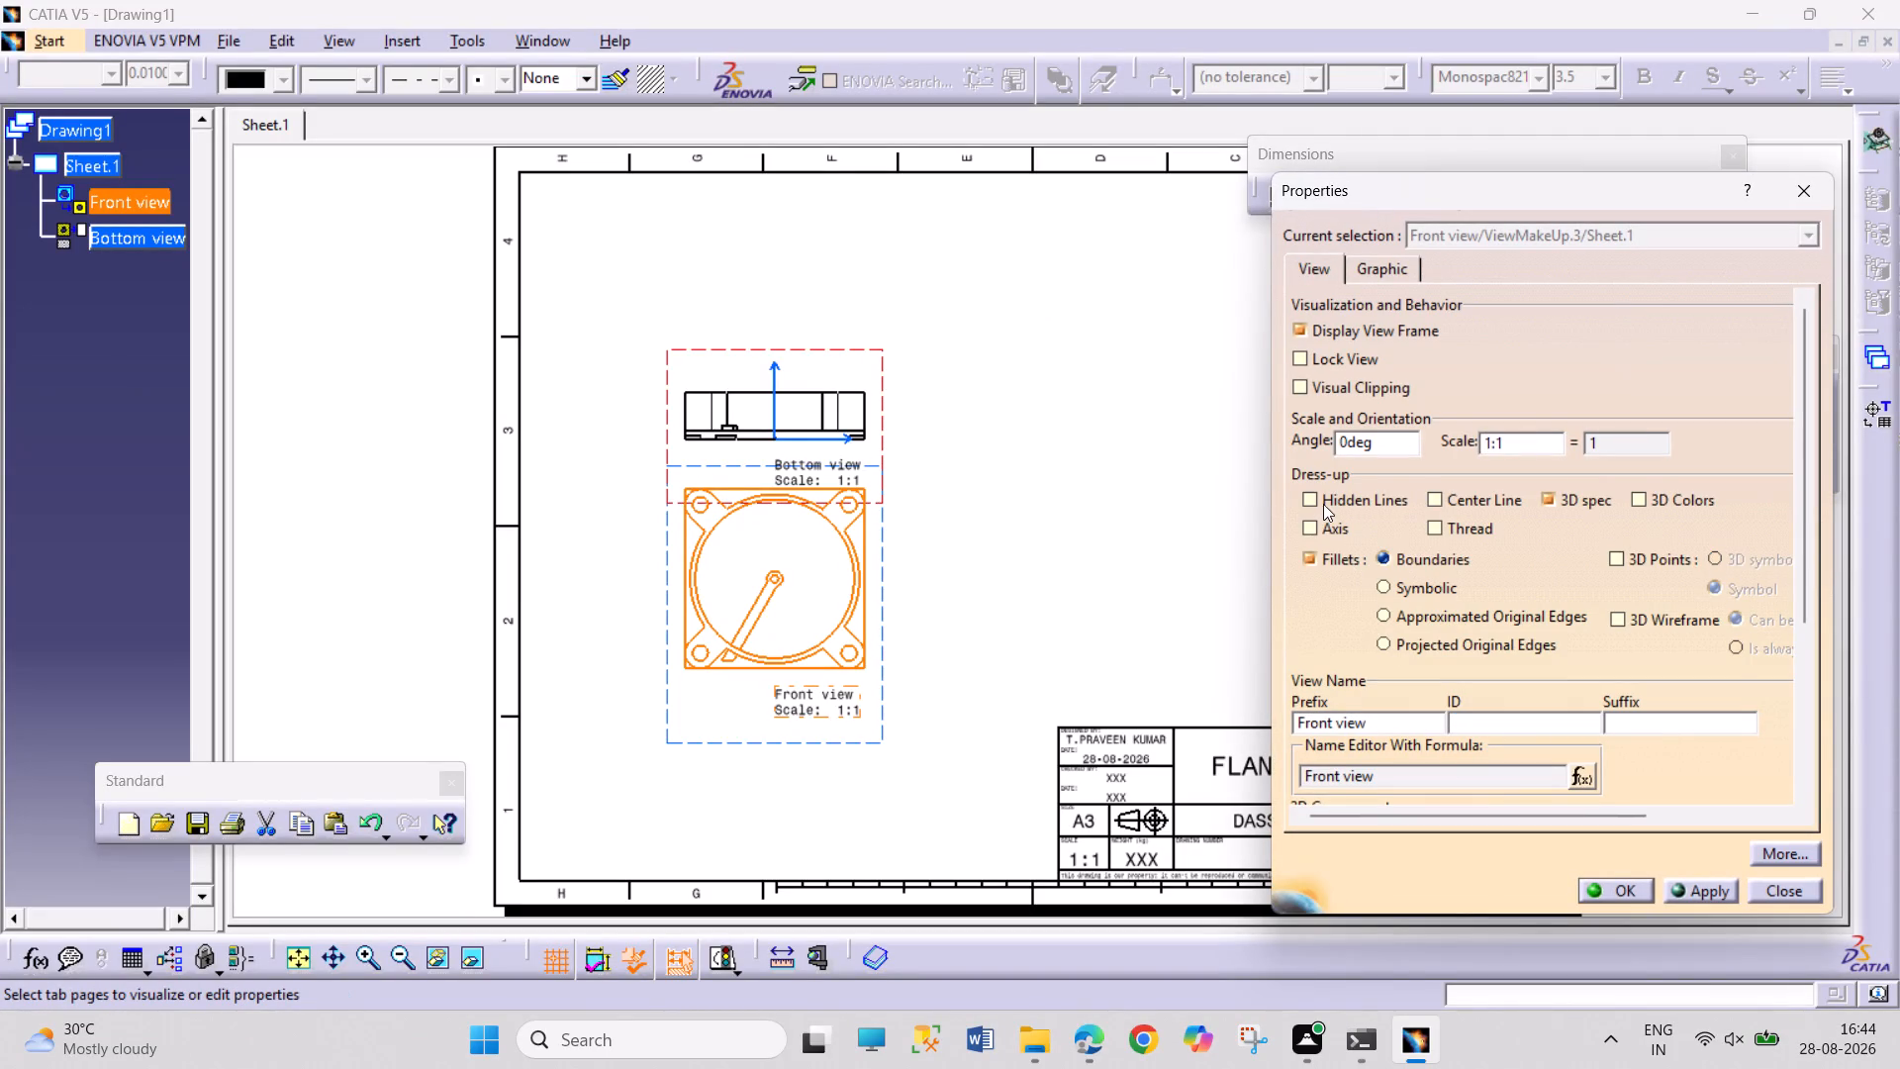
pyautogui.click(1323, 494)
pyautogui.click(1624, 892)
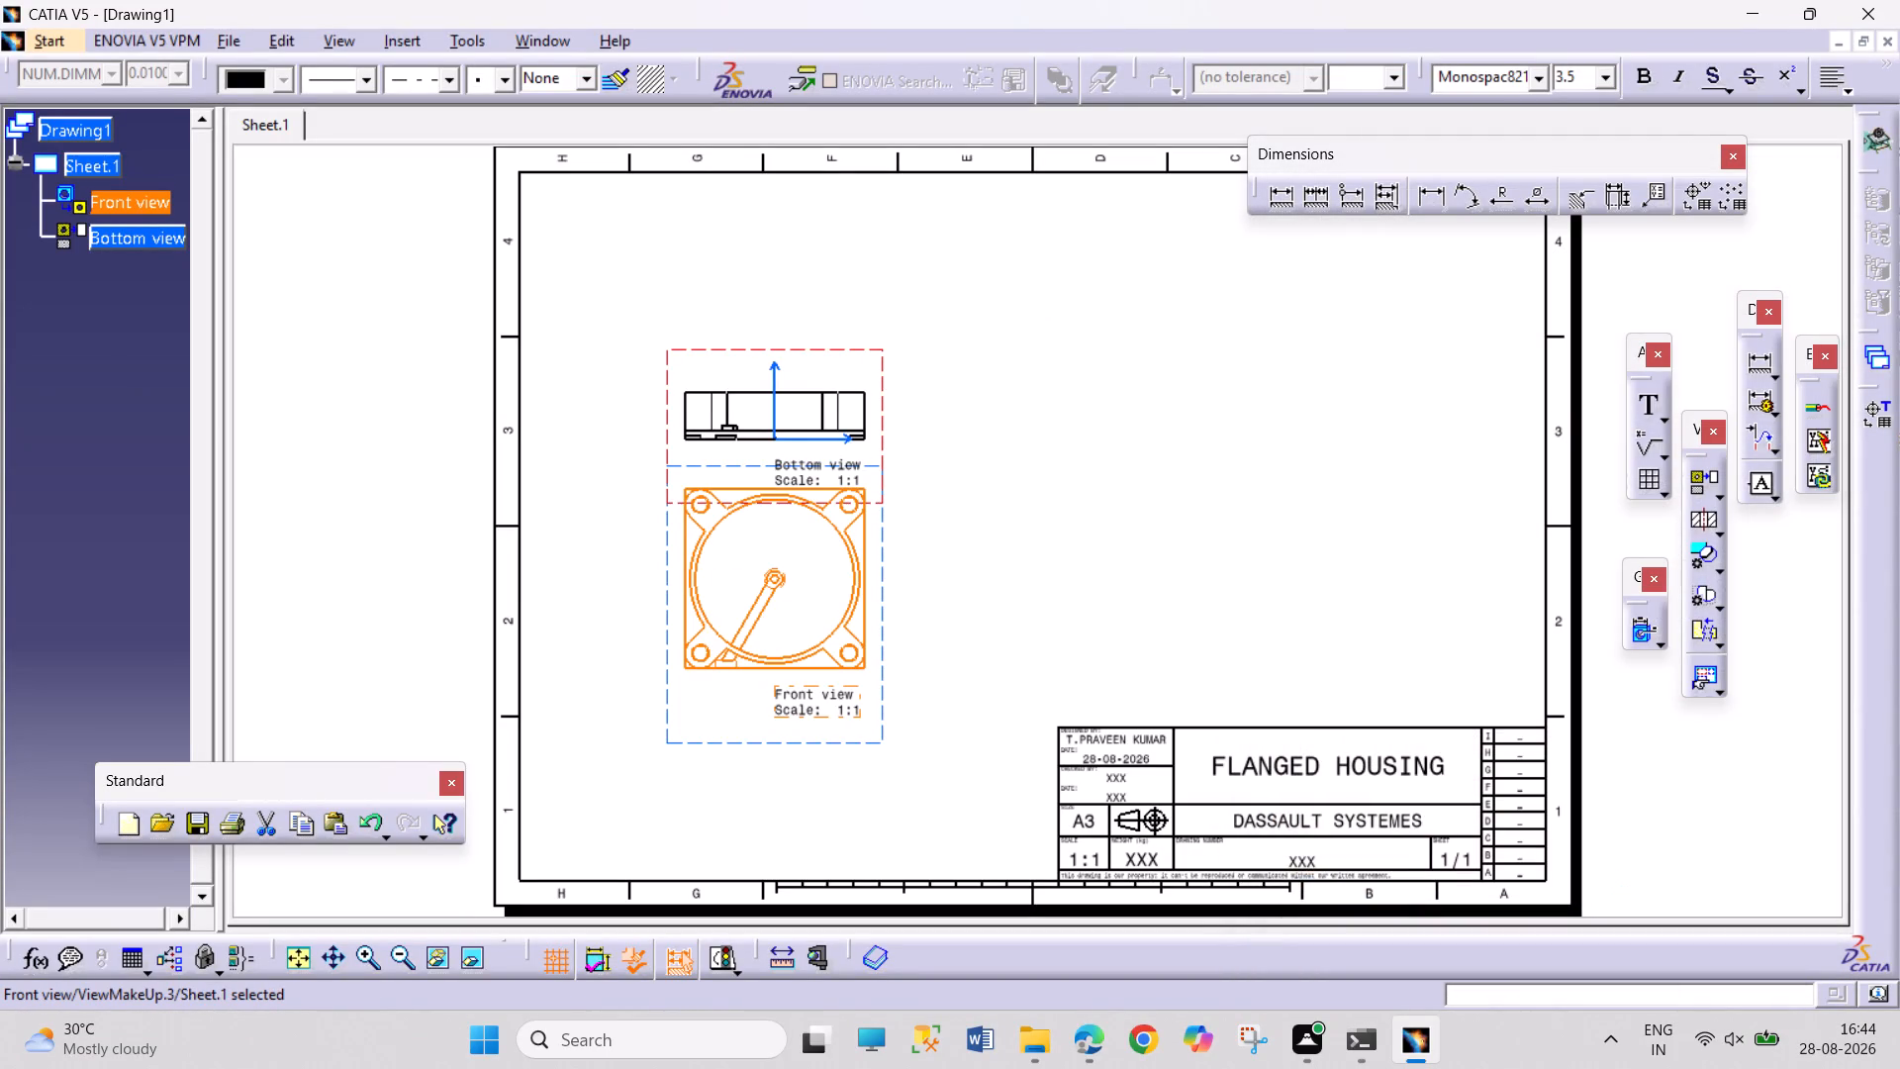
# Move the bottom view farther above the front view so that their frames no longer overlap.
pyautogui.moveTo(851, 341); pyautogui.dragTo(857, 291)
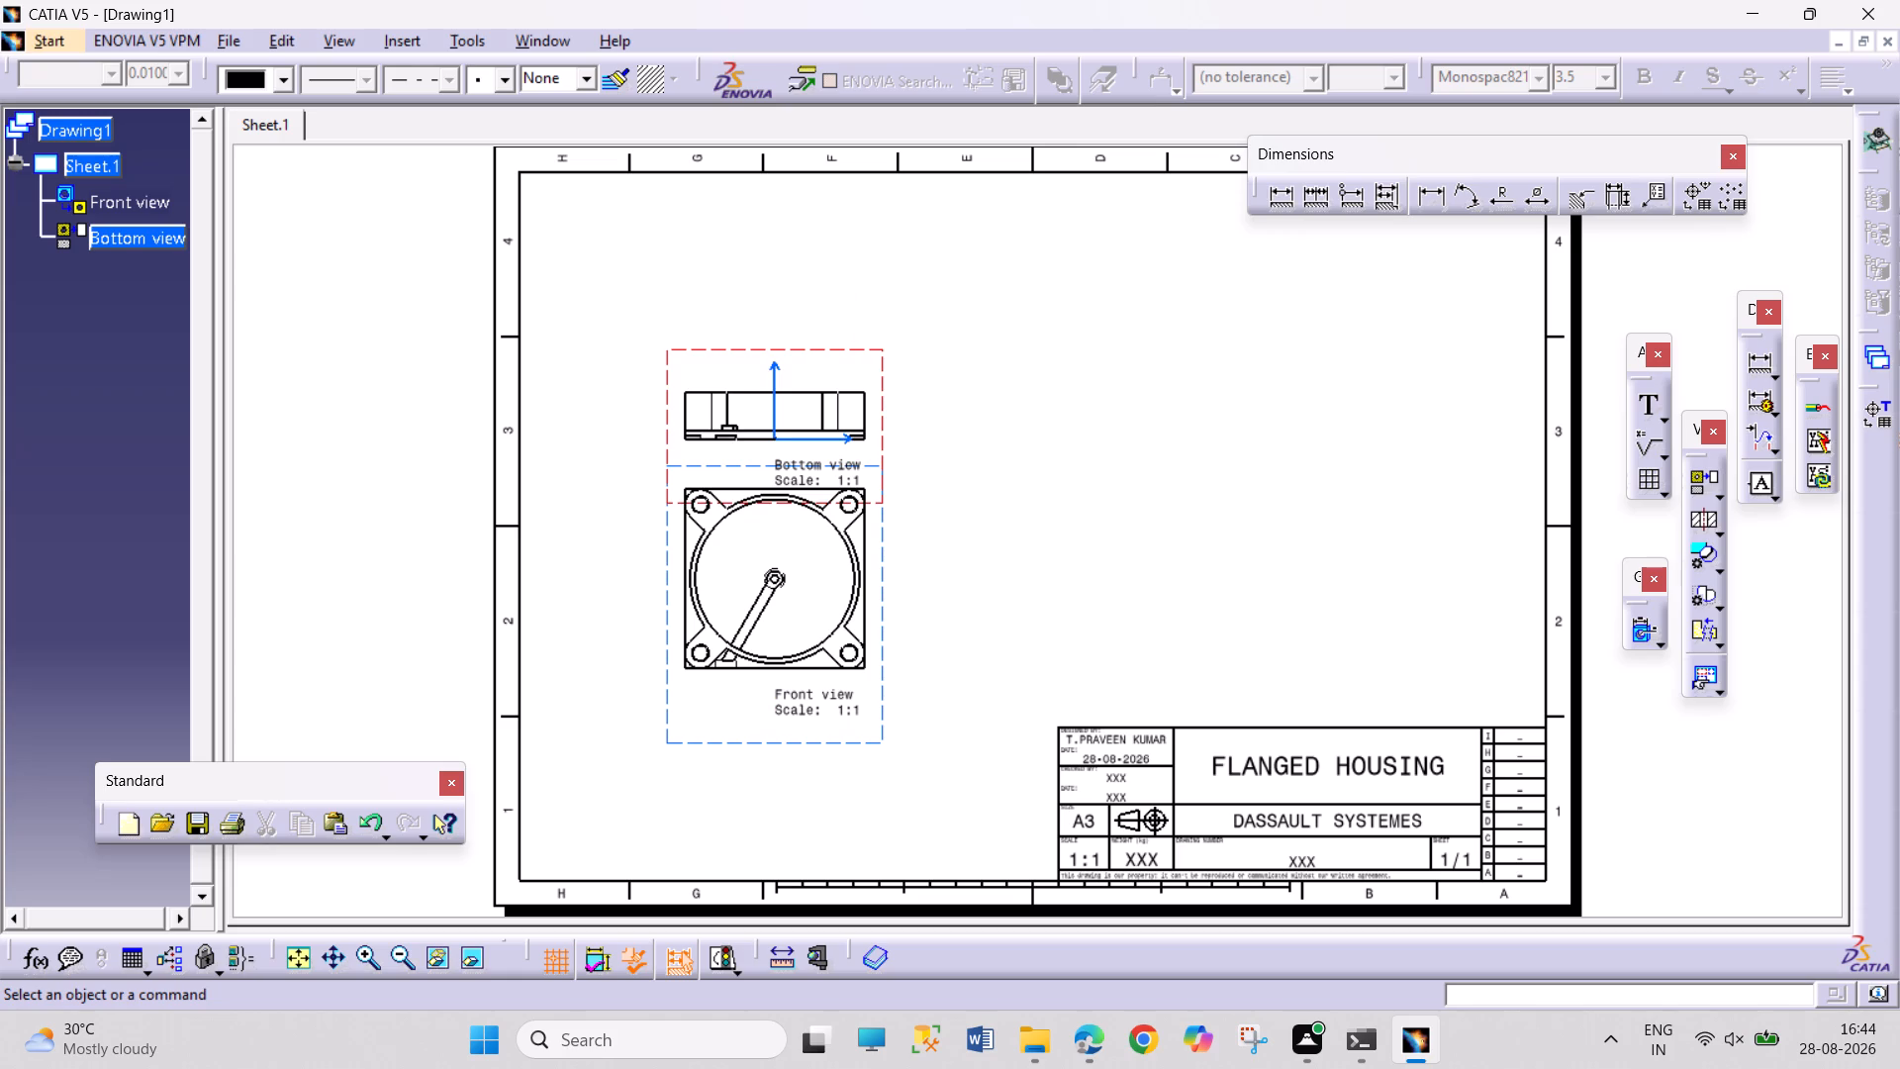
pyautogui.moveTo(866, 349); pyautogui.dragTo(879, 245)
pyautogui.click(981, 488)
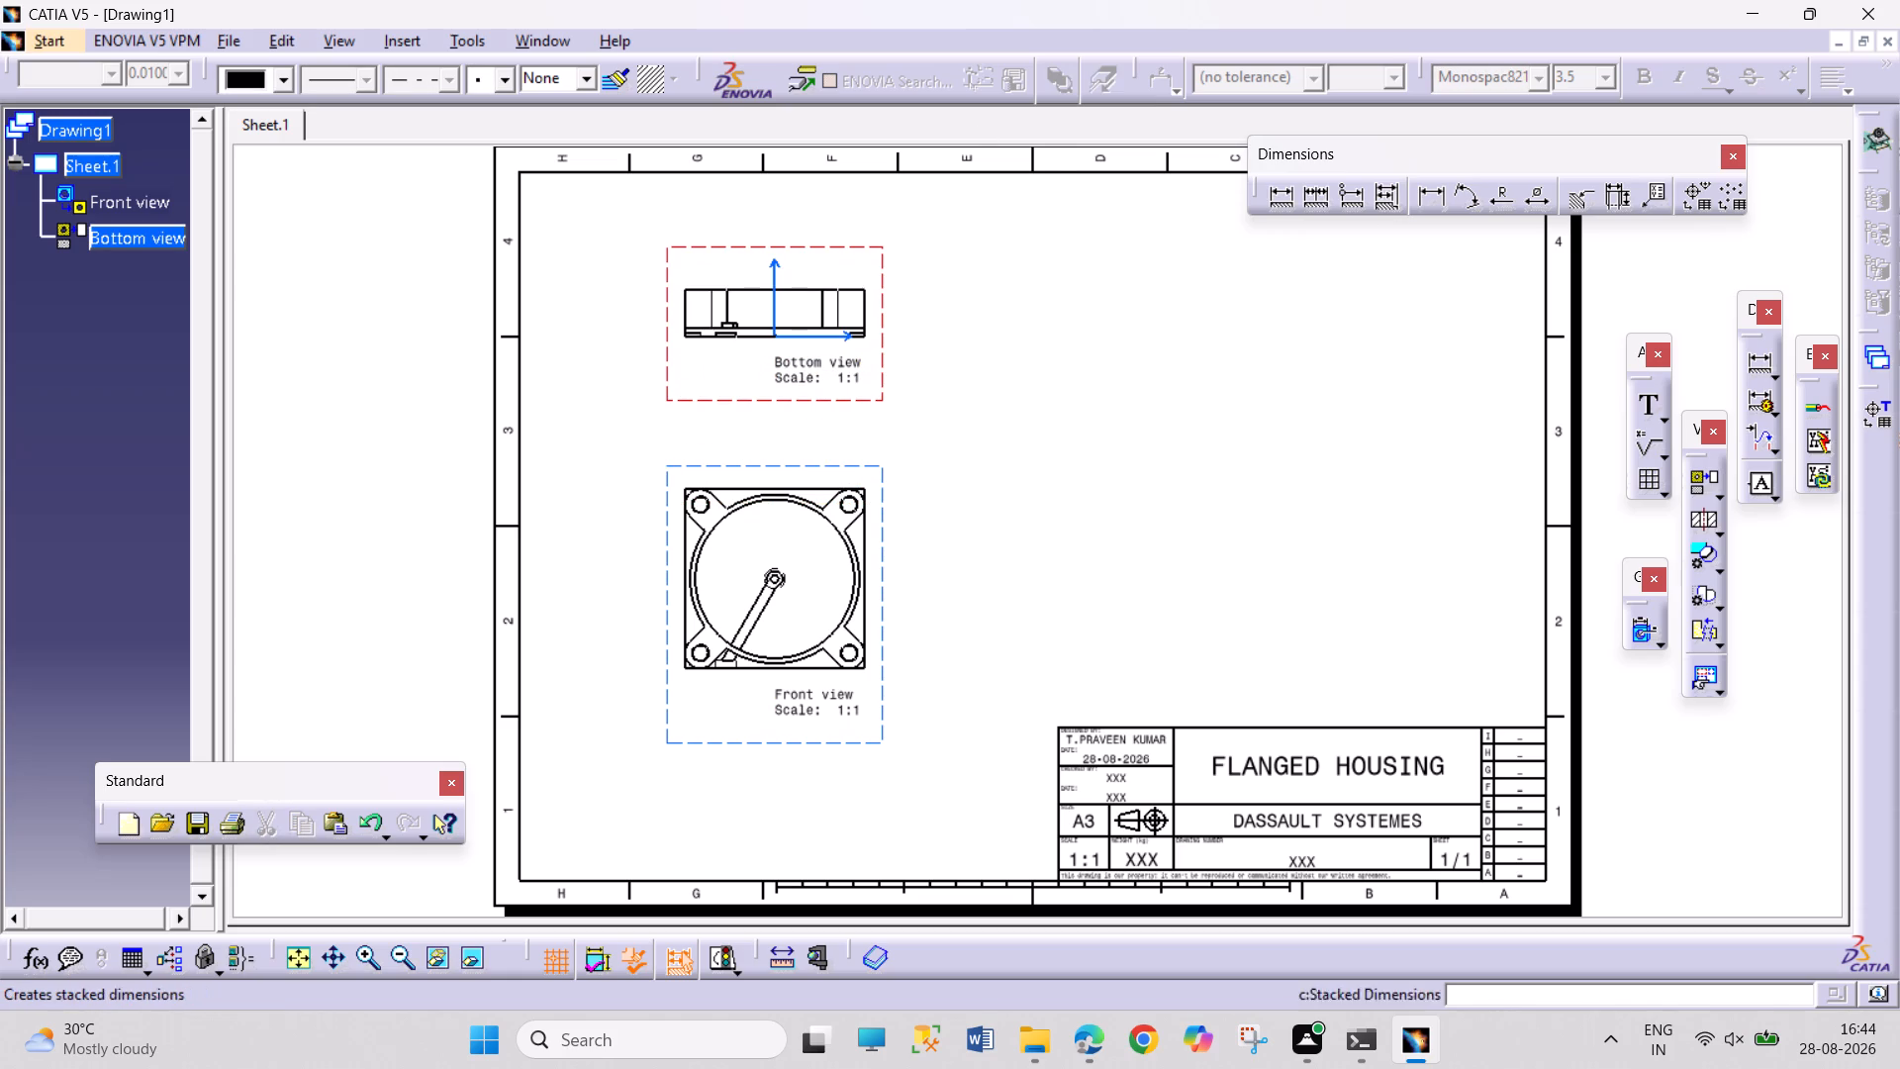
# Create an offset section view along a vertical cutting line through the middle of the bottom view, placed to its right.
pyautogui.click(1708, 520)
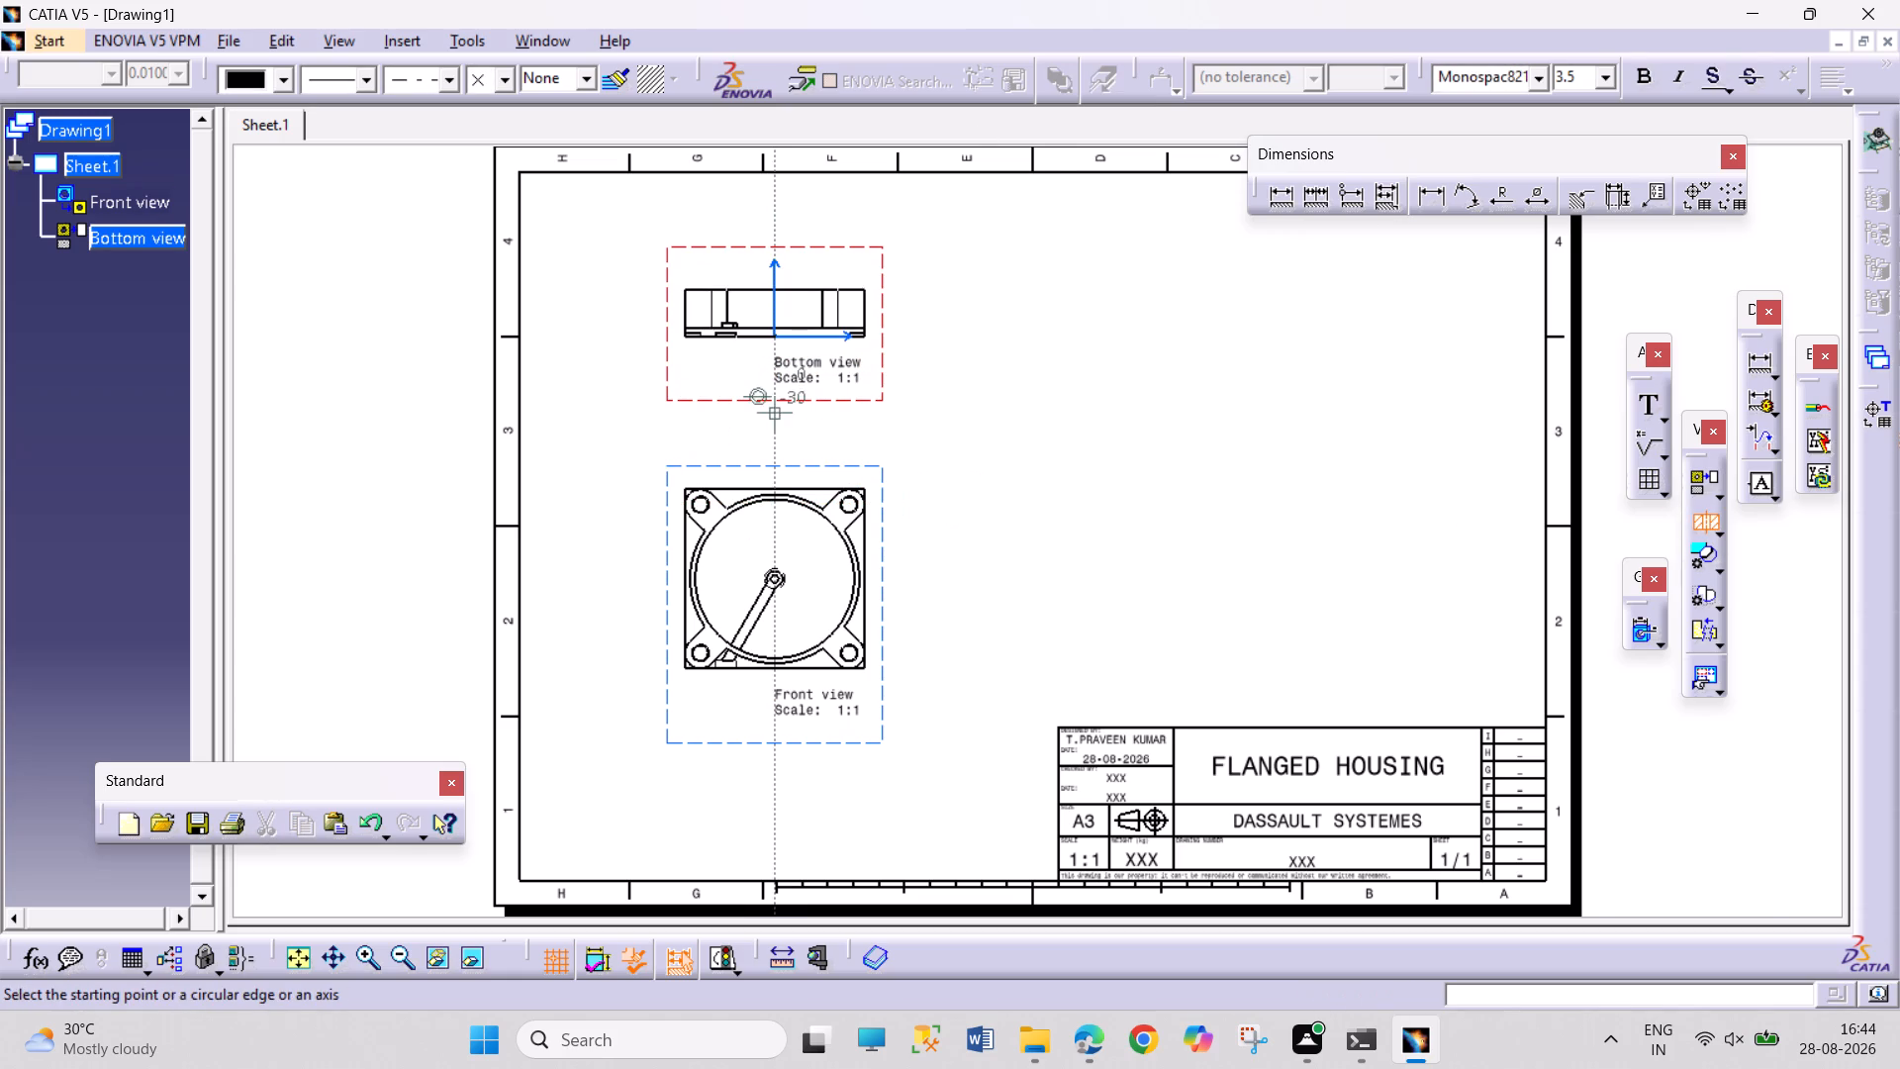
pyautogui.moveTo(768, 203); pyautogui.dragTo(770, 216)
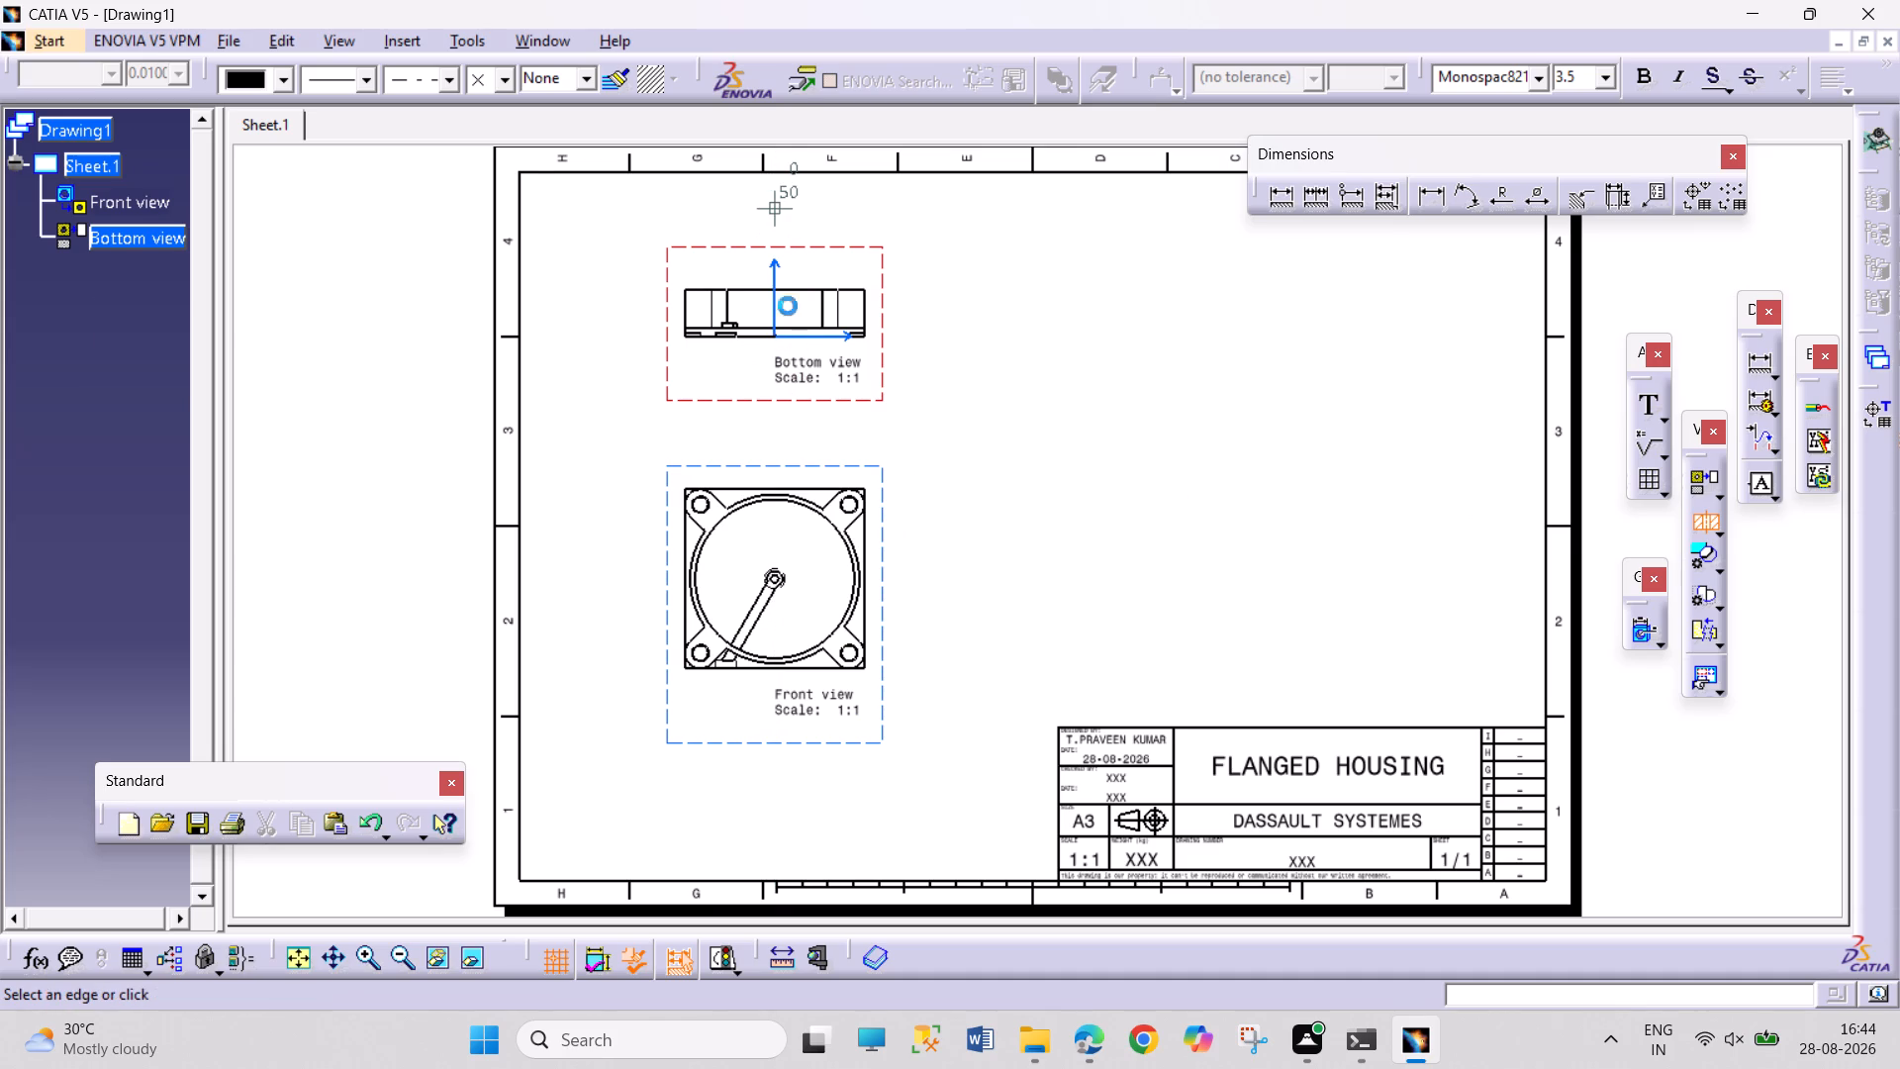
pyautogui.click(770, 434)
pyautogui.doubleClick(955, 407)
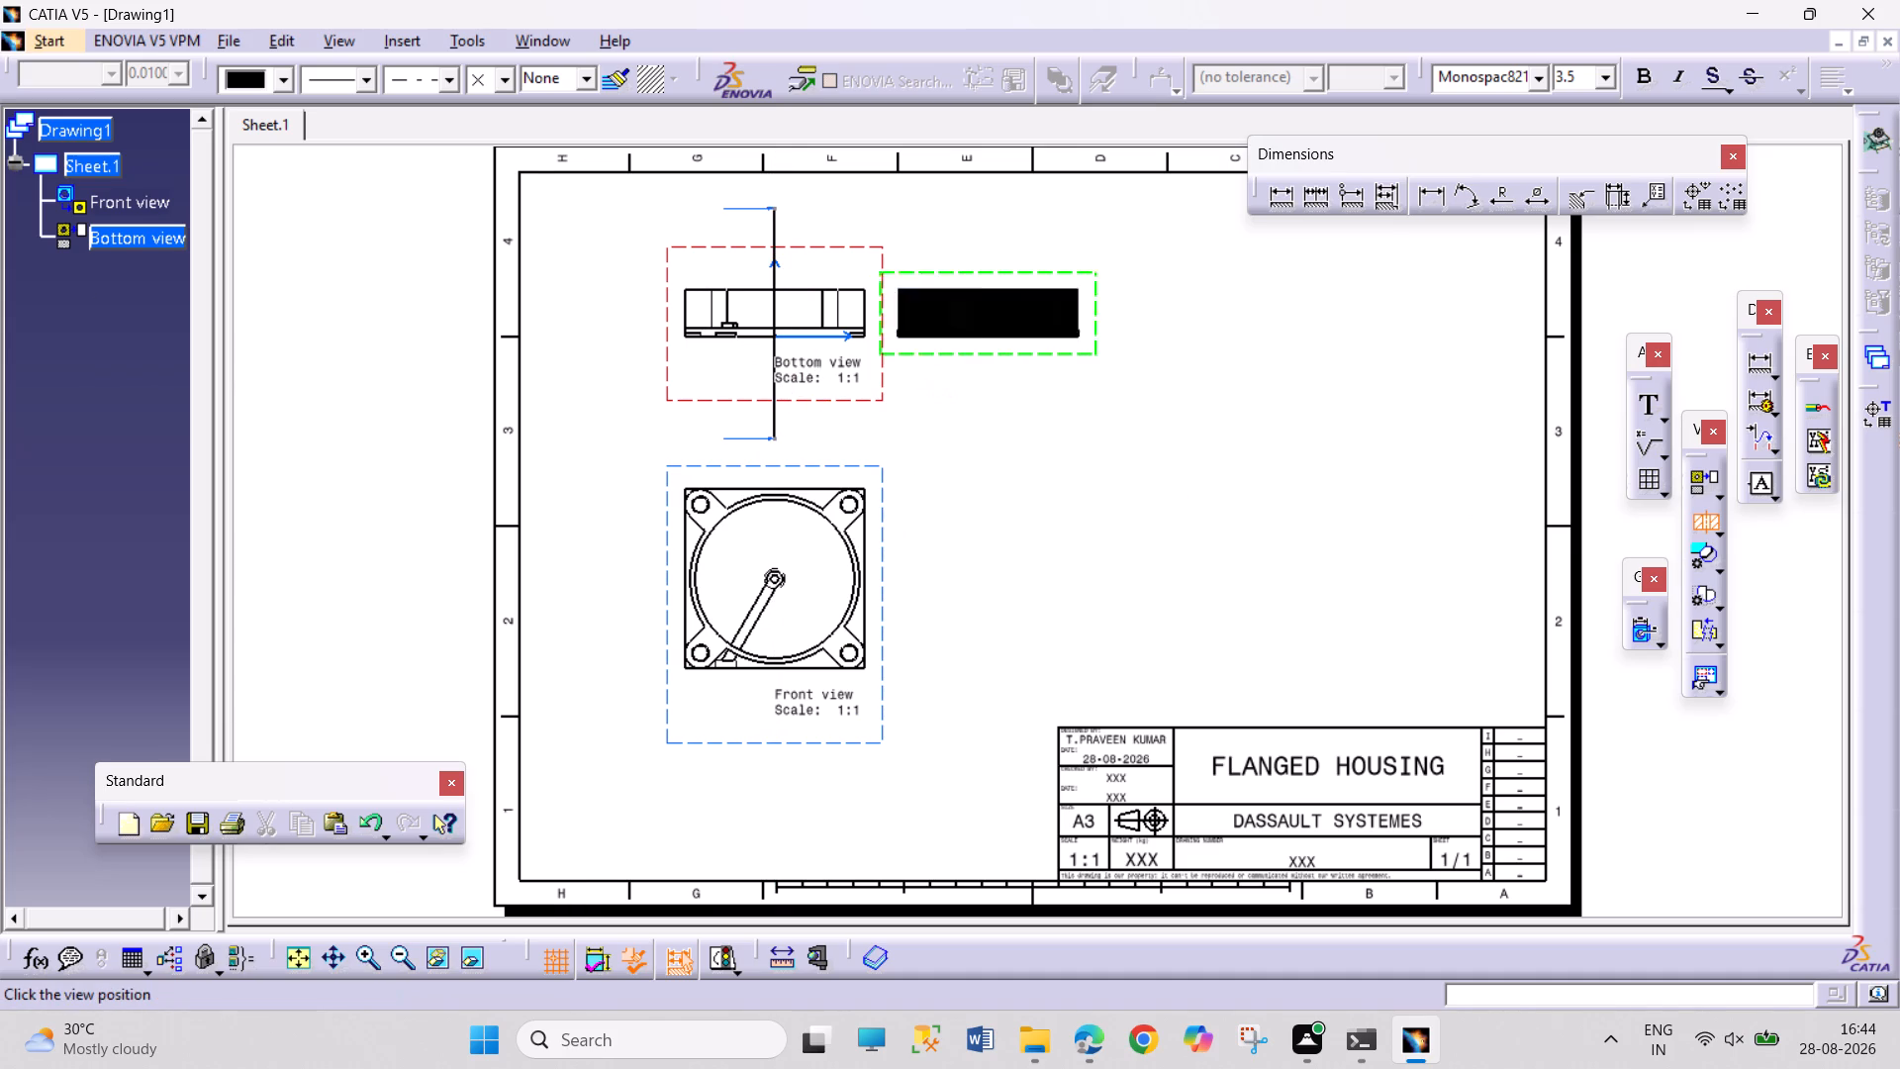
pyautogui.click(1071, 407)
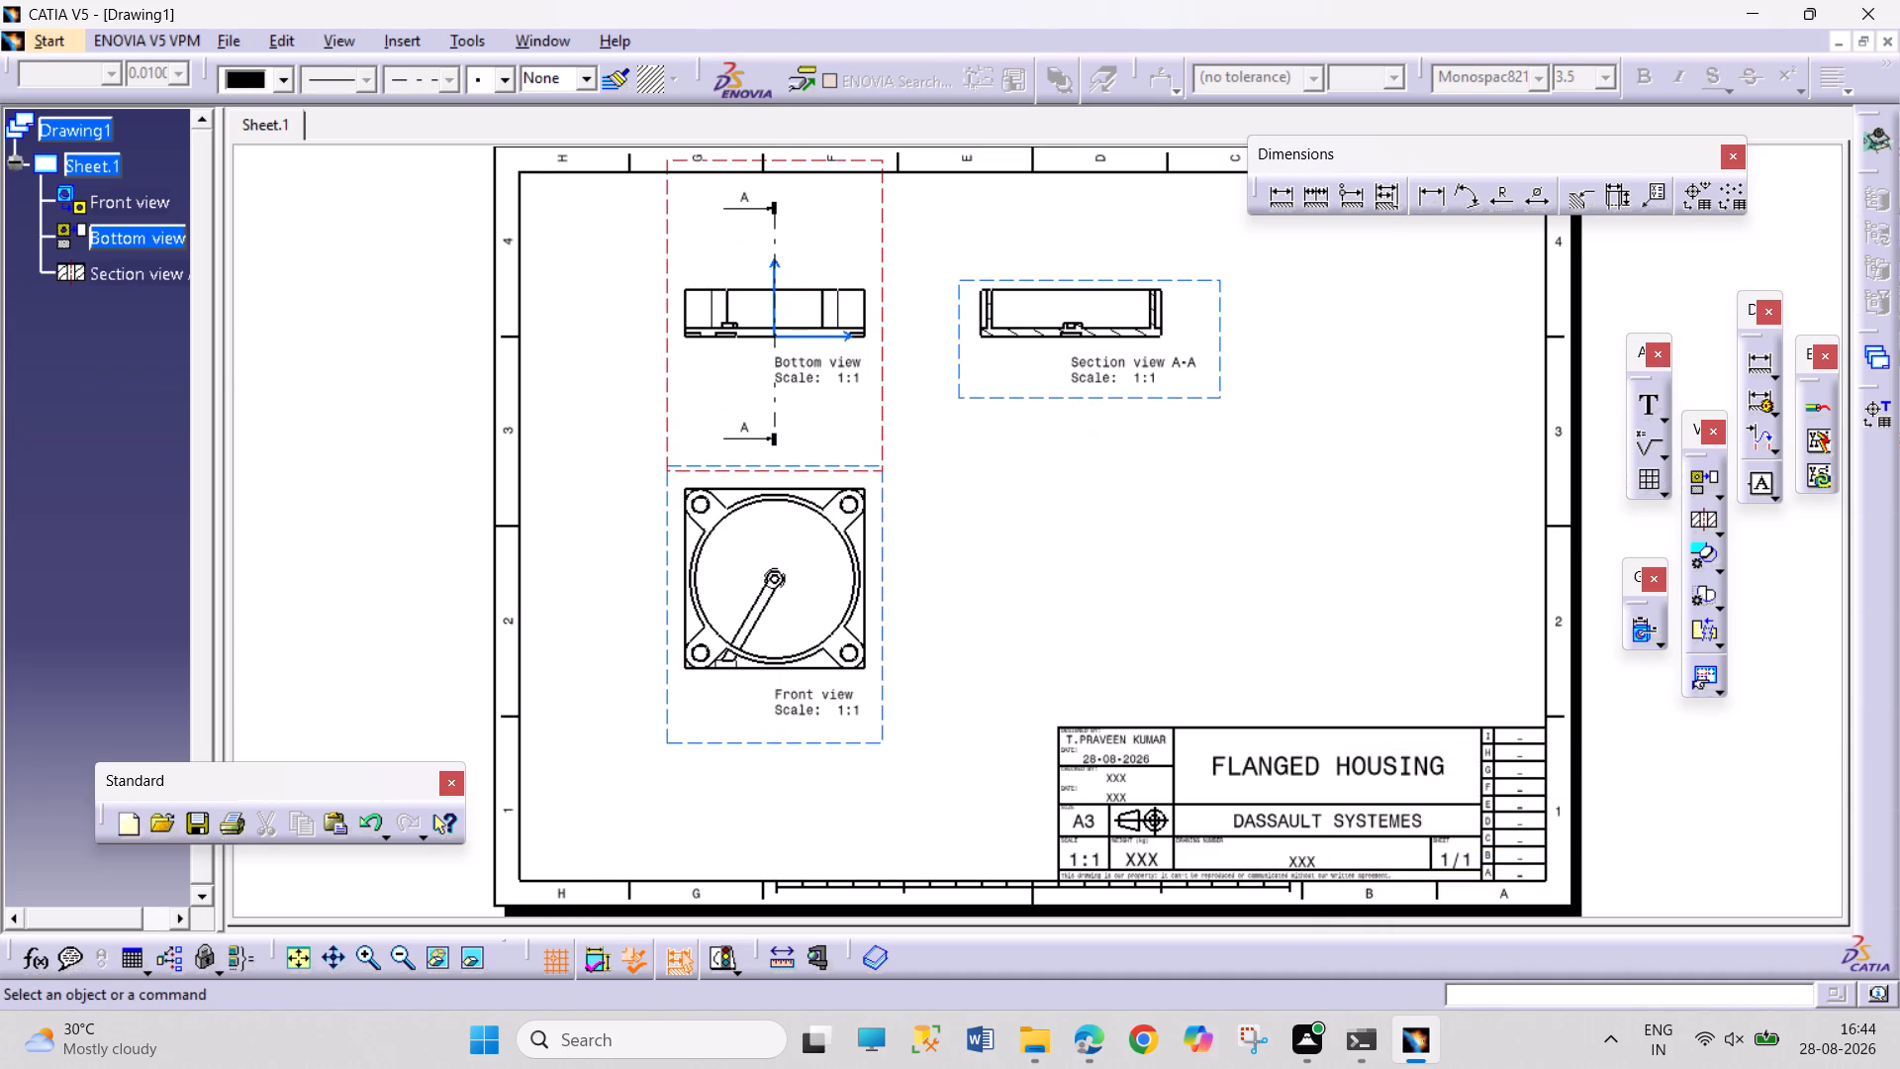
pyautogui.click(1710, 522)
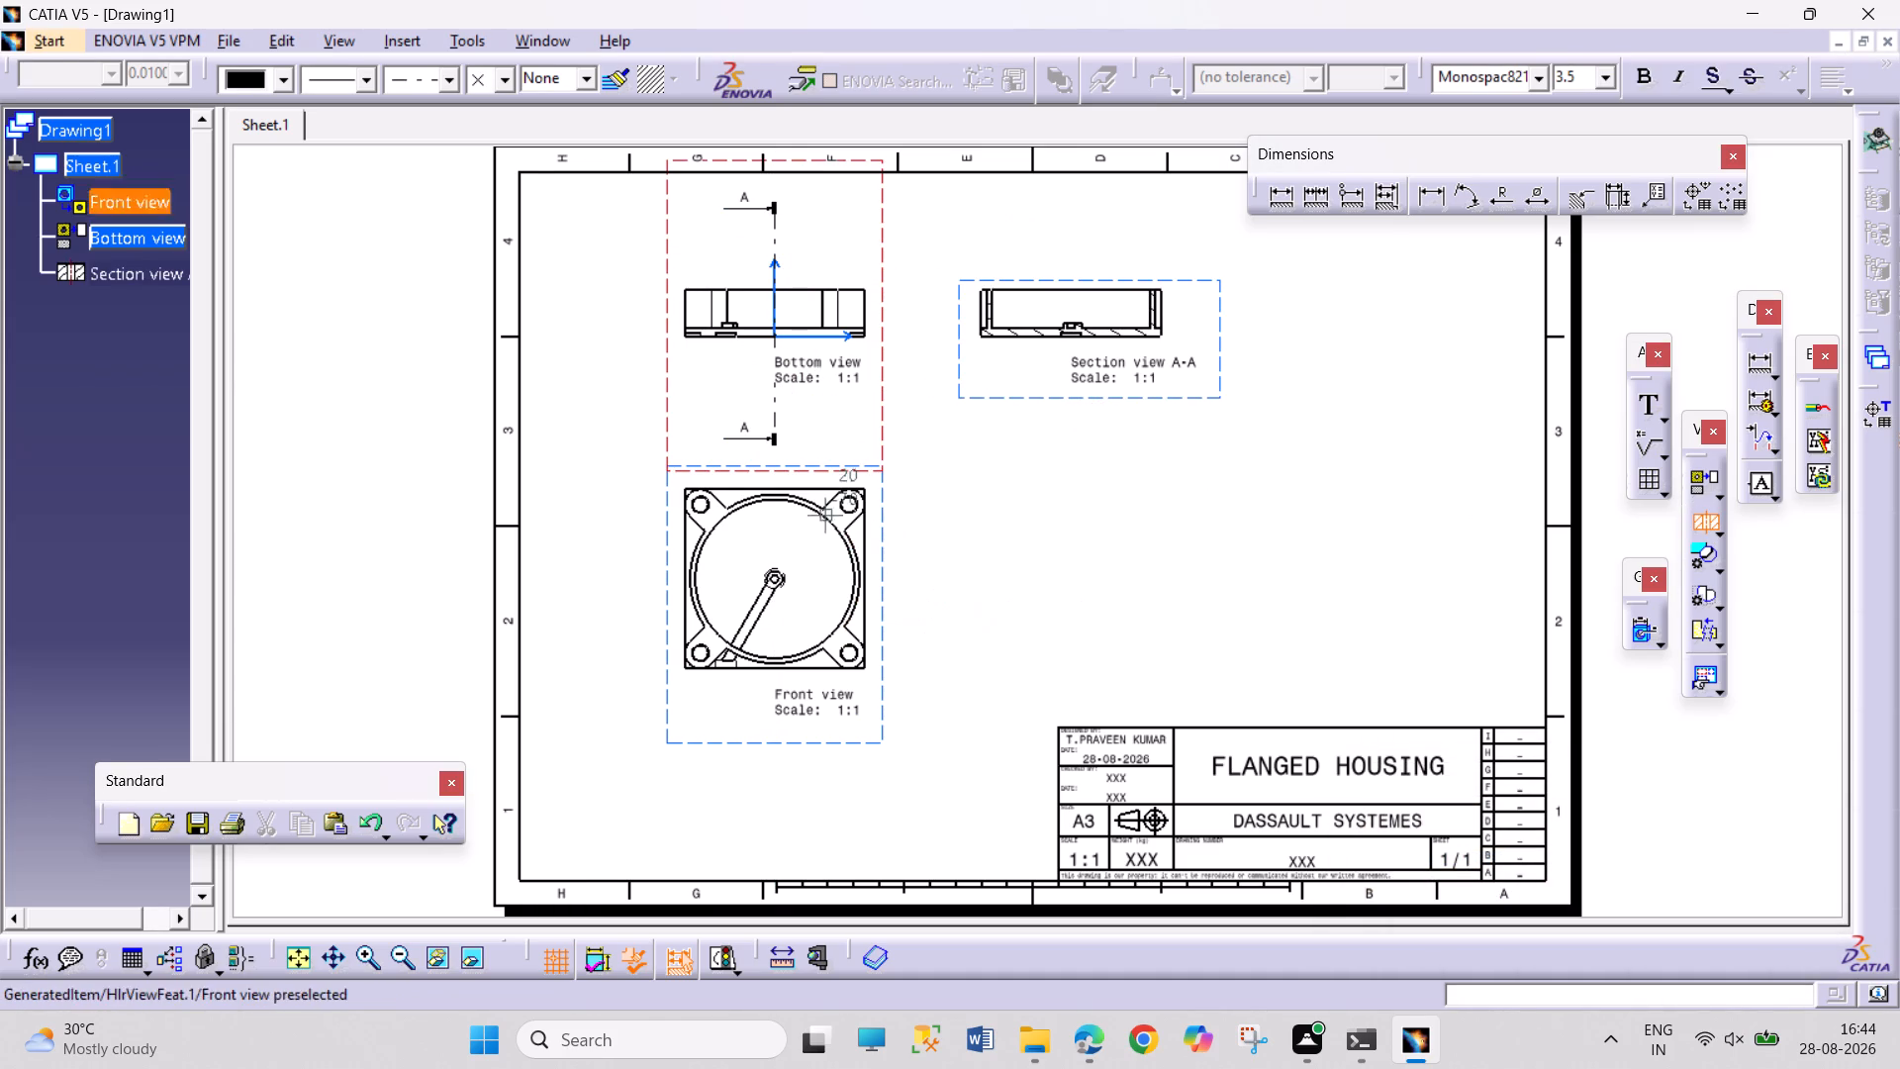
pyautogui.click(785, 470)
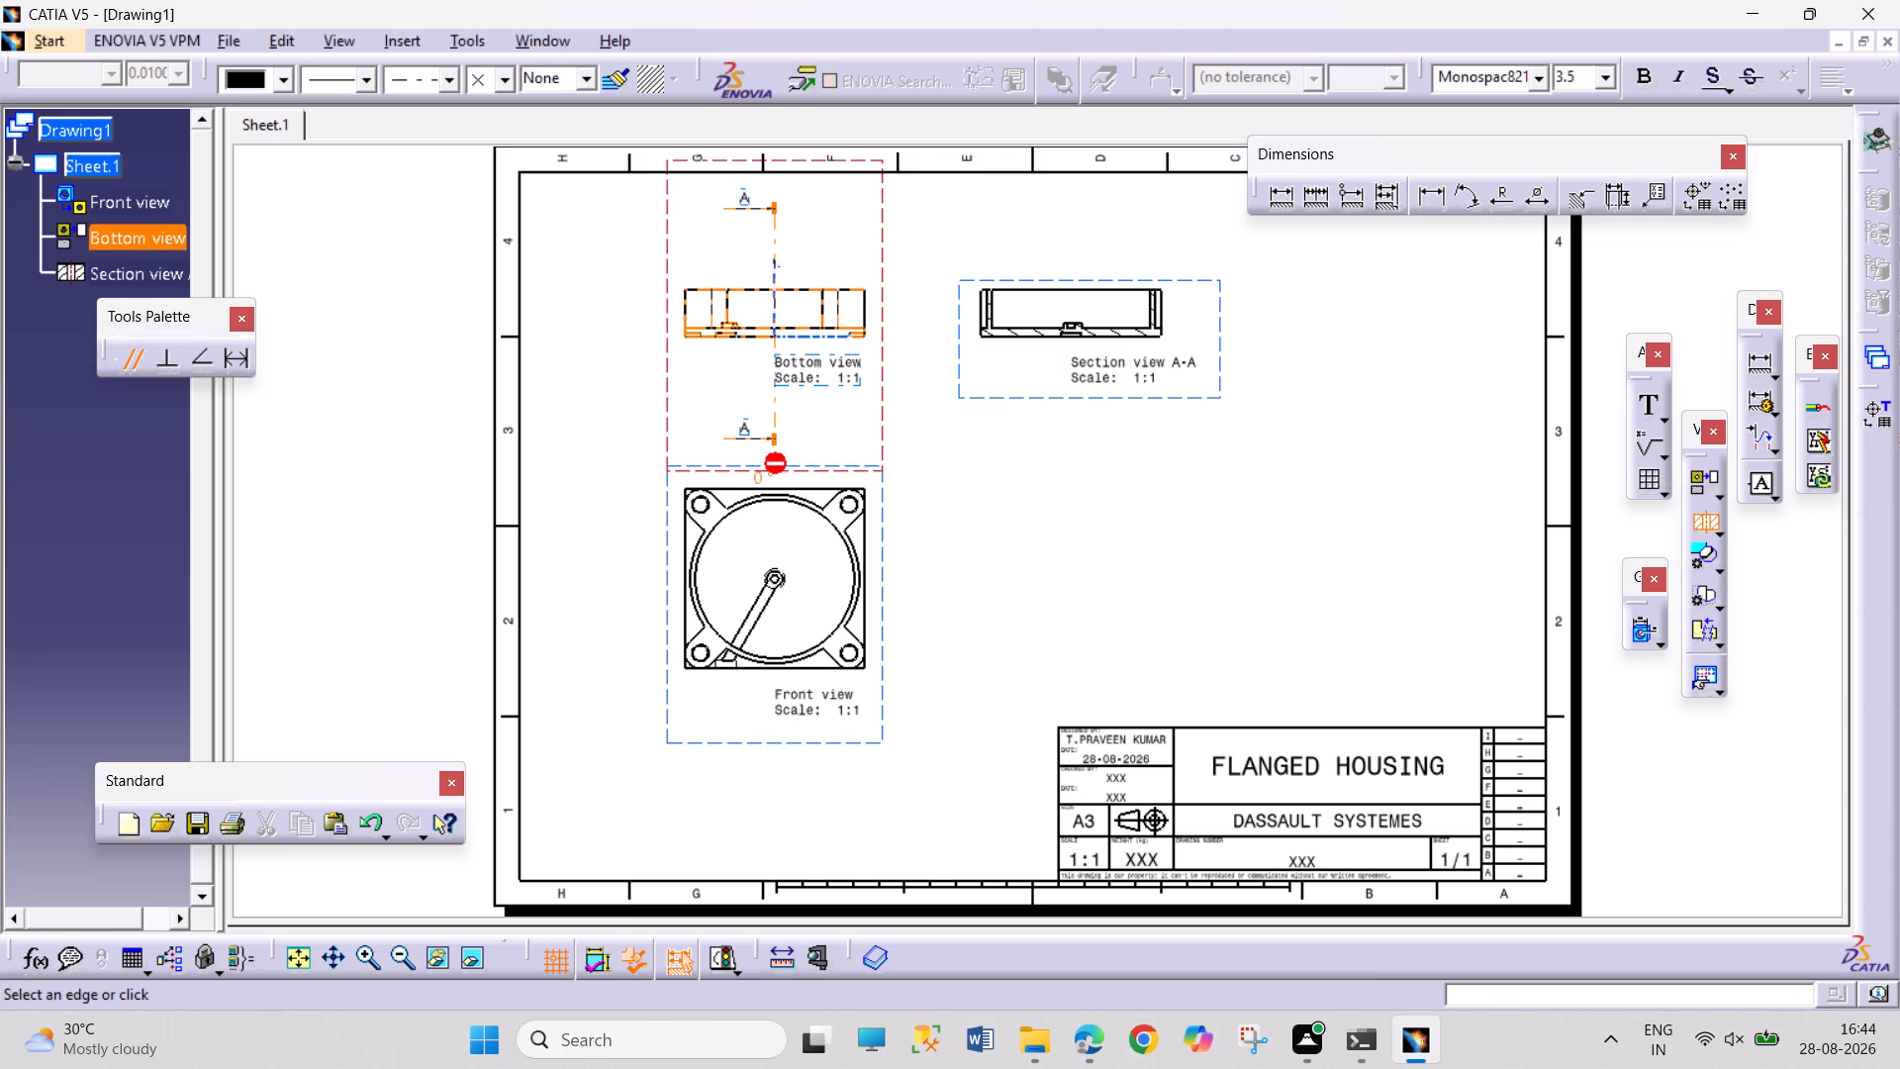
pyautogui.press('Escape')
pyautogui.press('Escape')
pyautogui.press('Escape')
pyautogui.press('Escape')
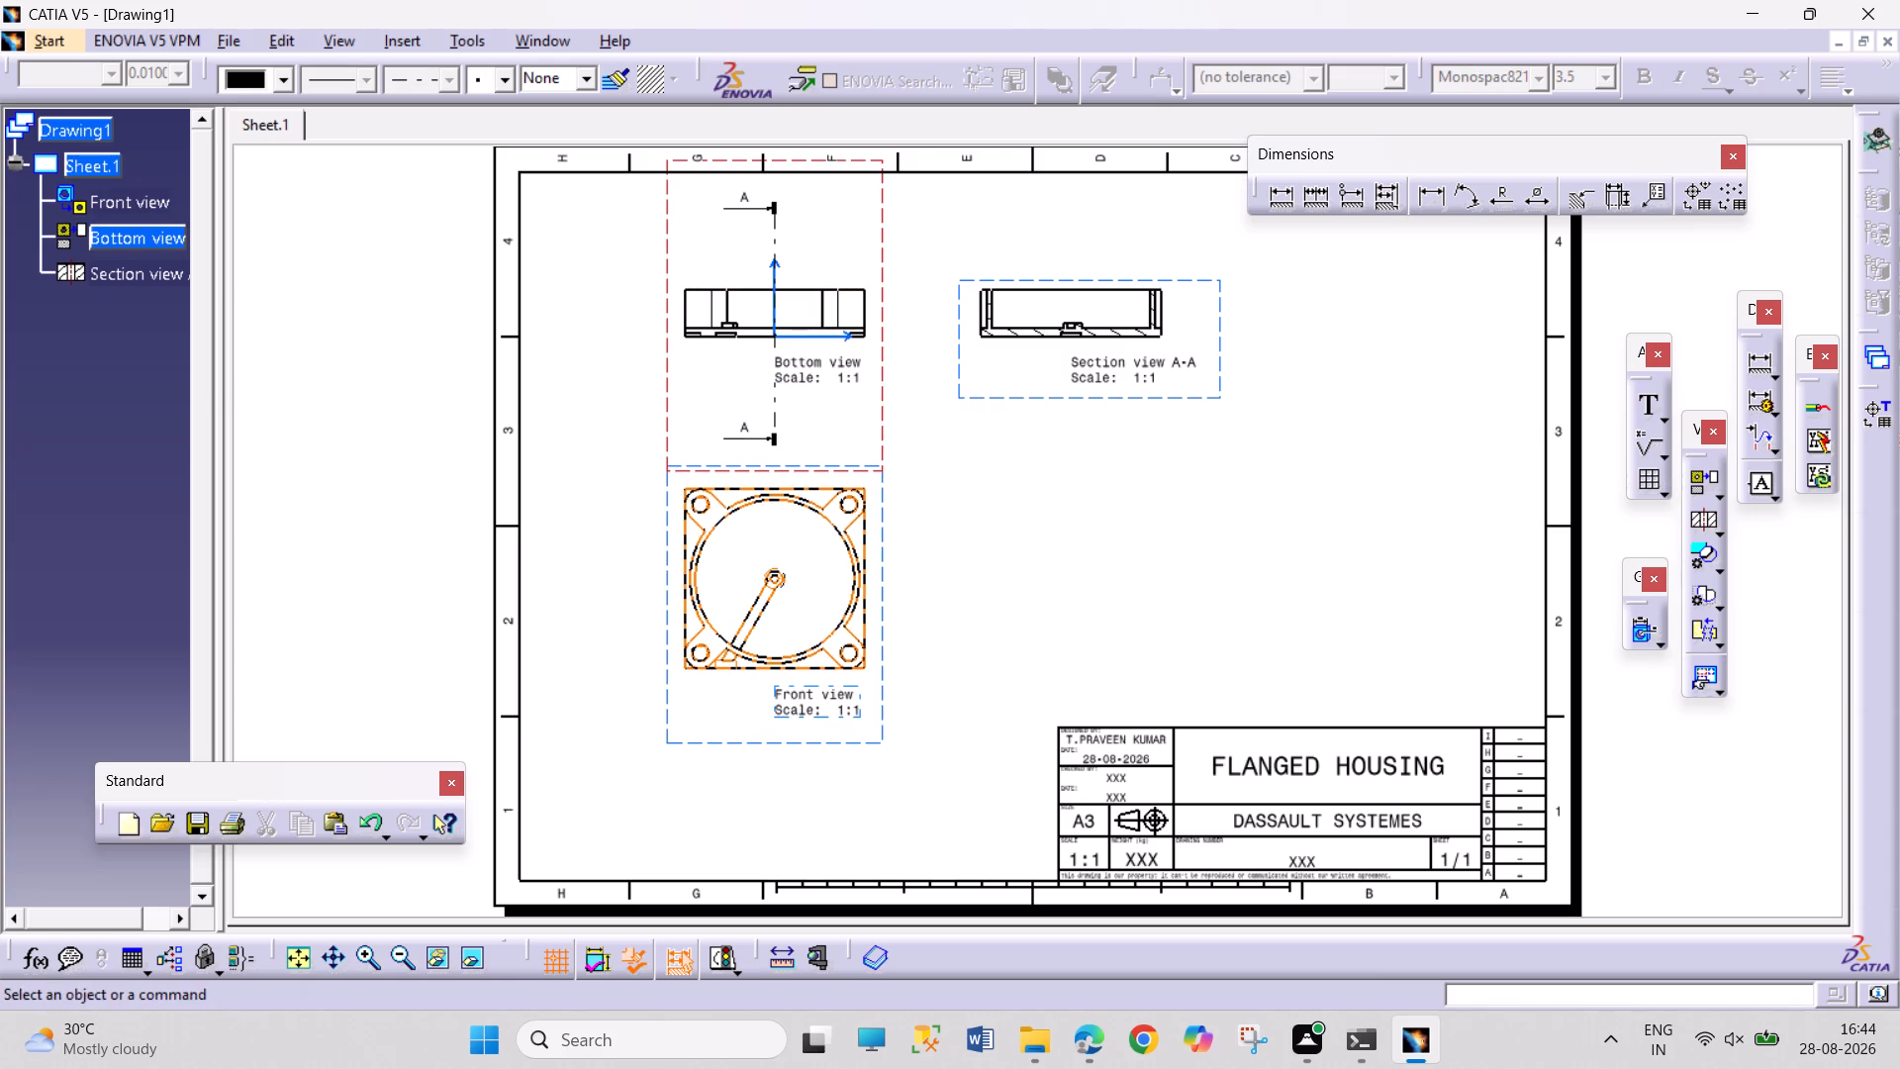
# Activate the front view and create an offset section along a vertical line through its centre, placed to its right above the title block.
pyautogui.doubleClick(882, 557)
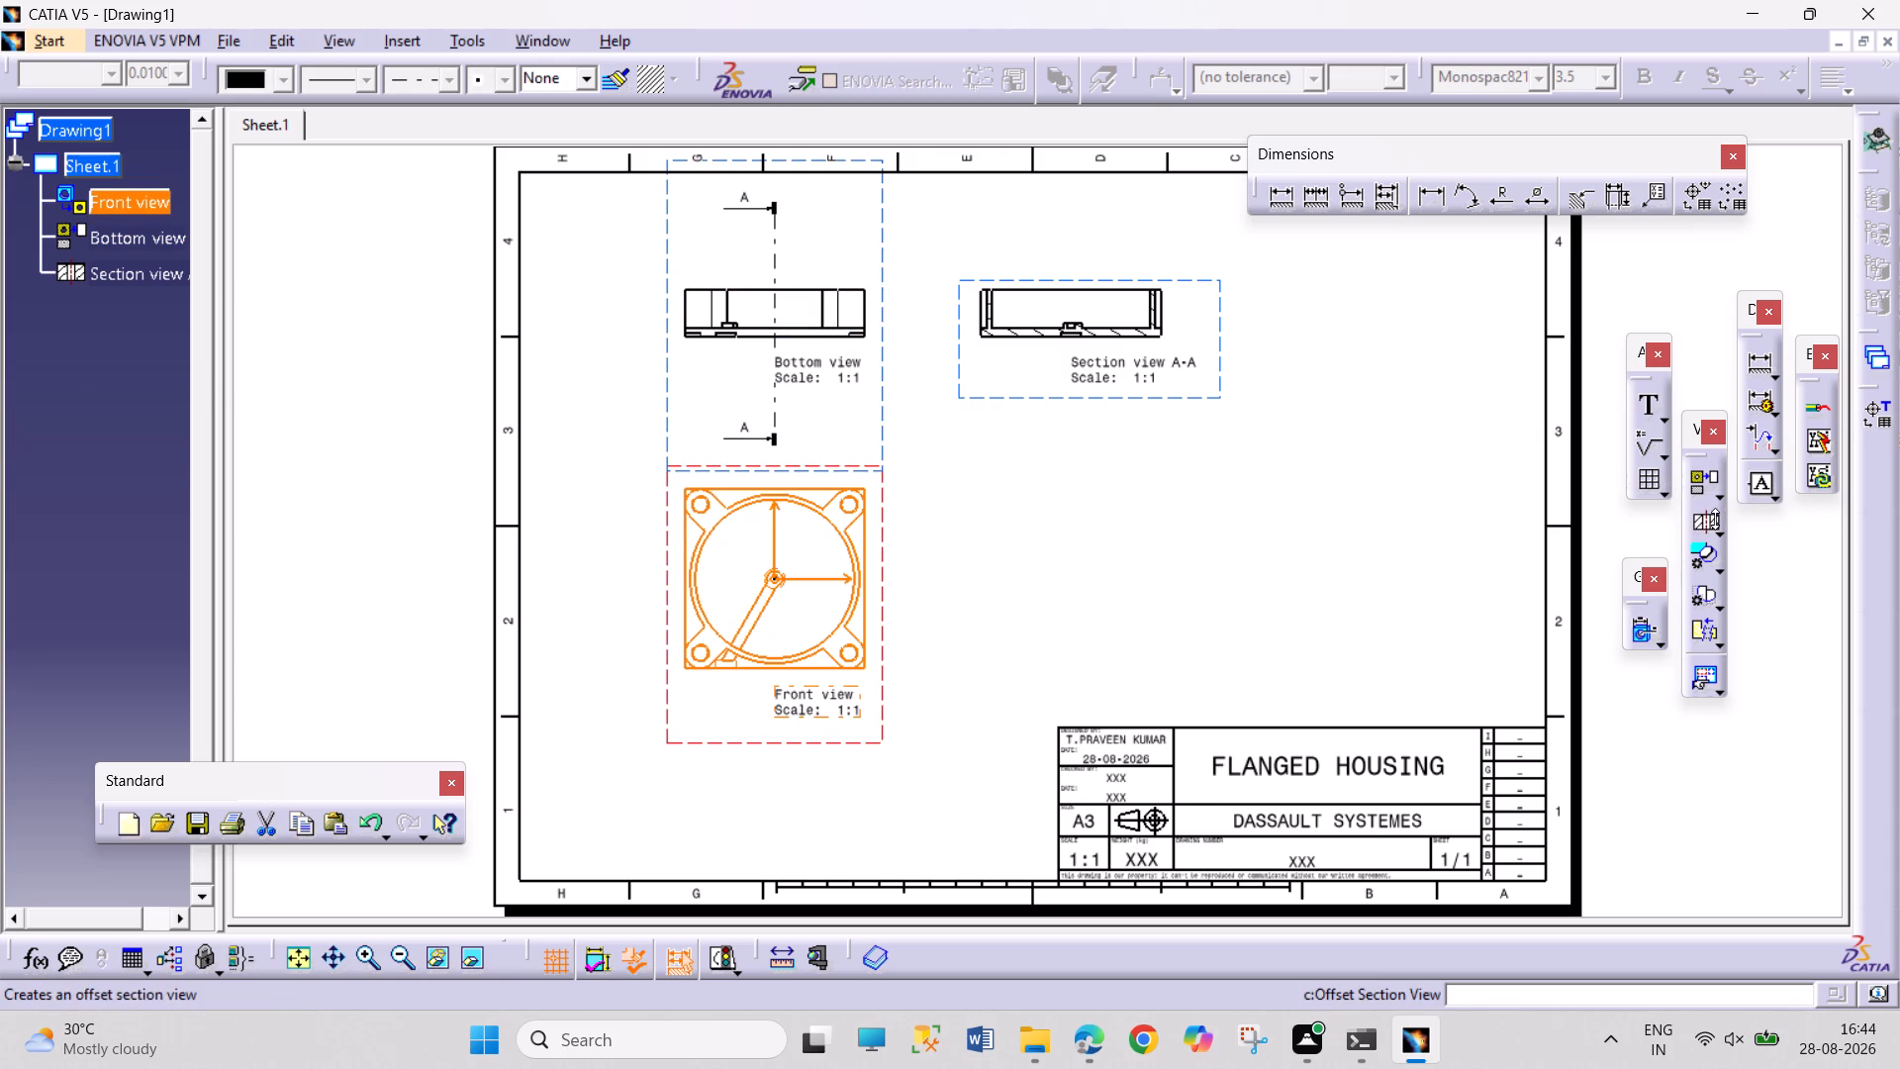
pyautogui.click(1702, 521)
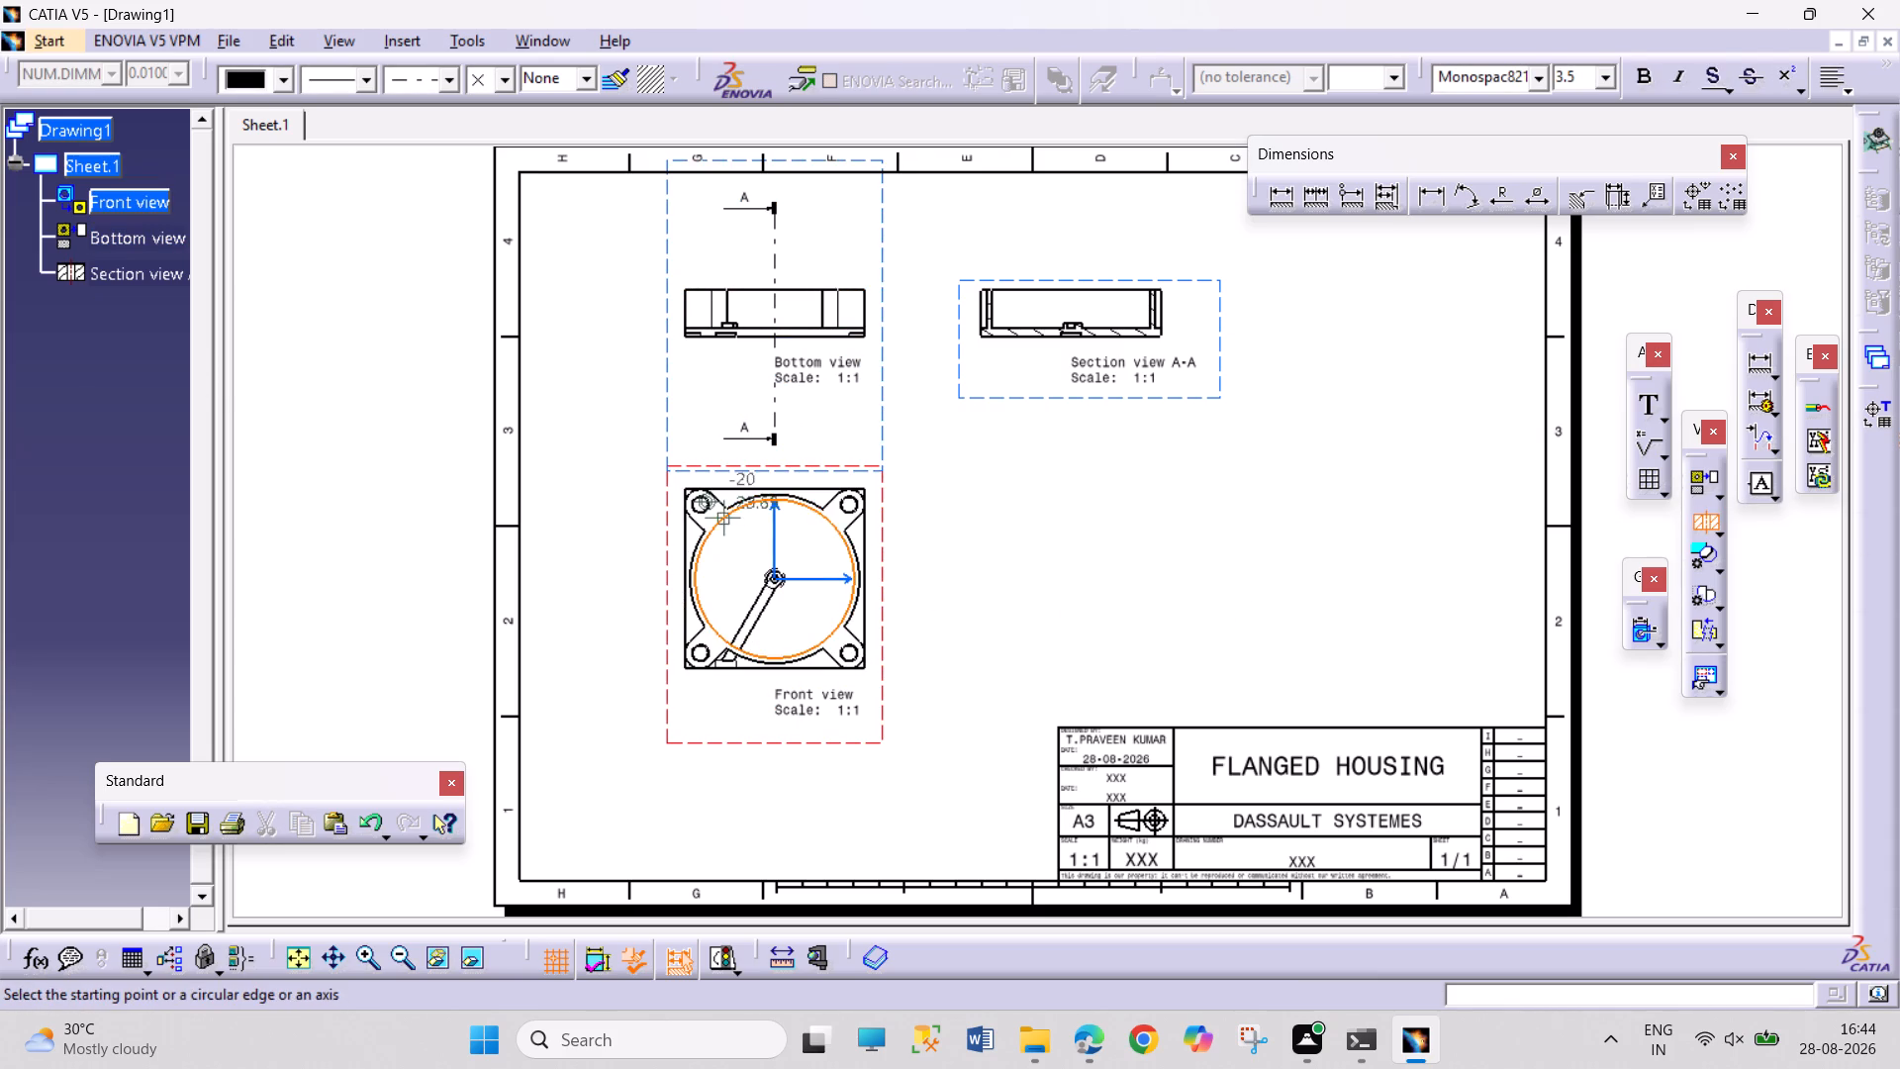
pyautogui.click(773, 475)
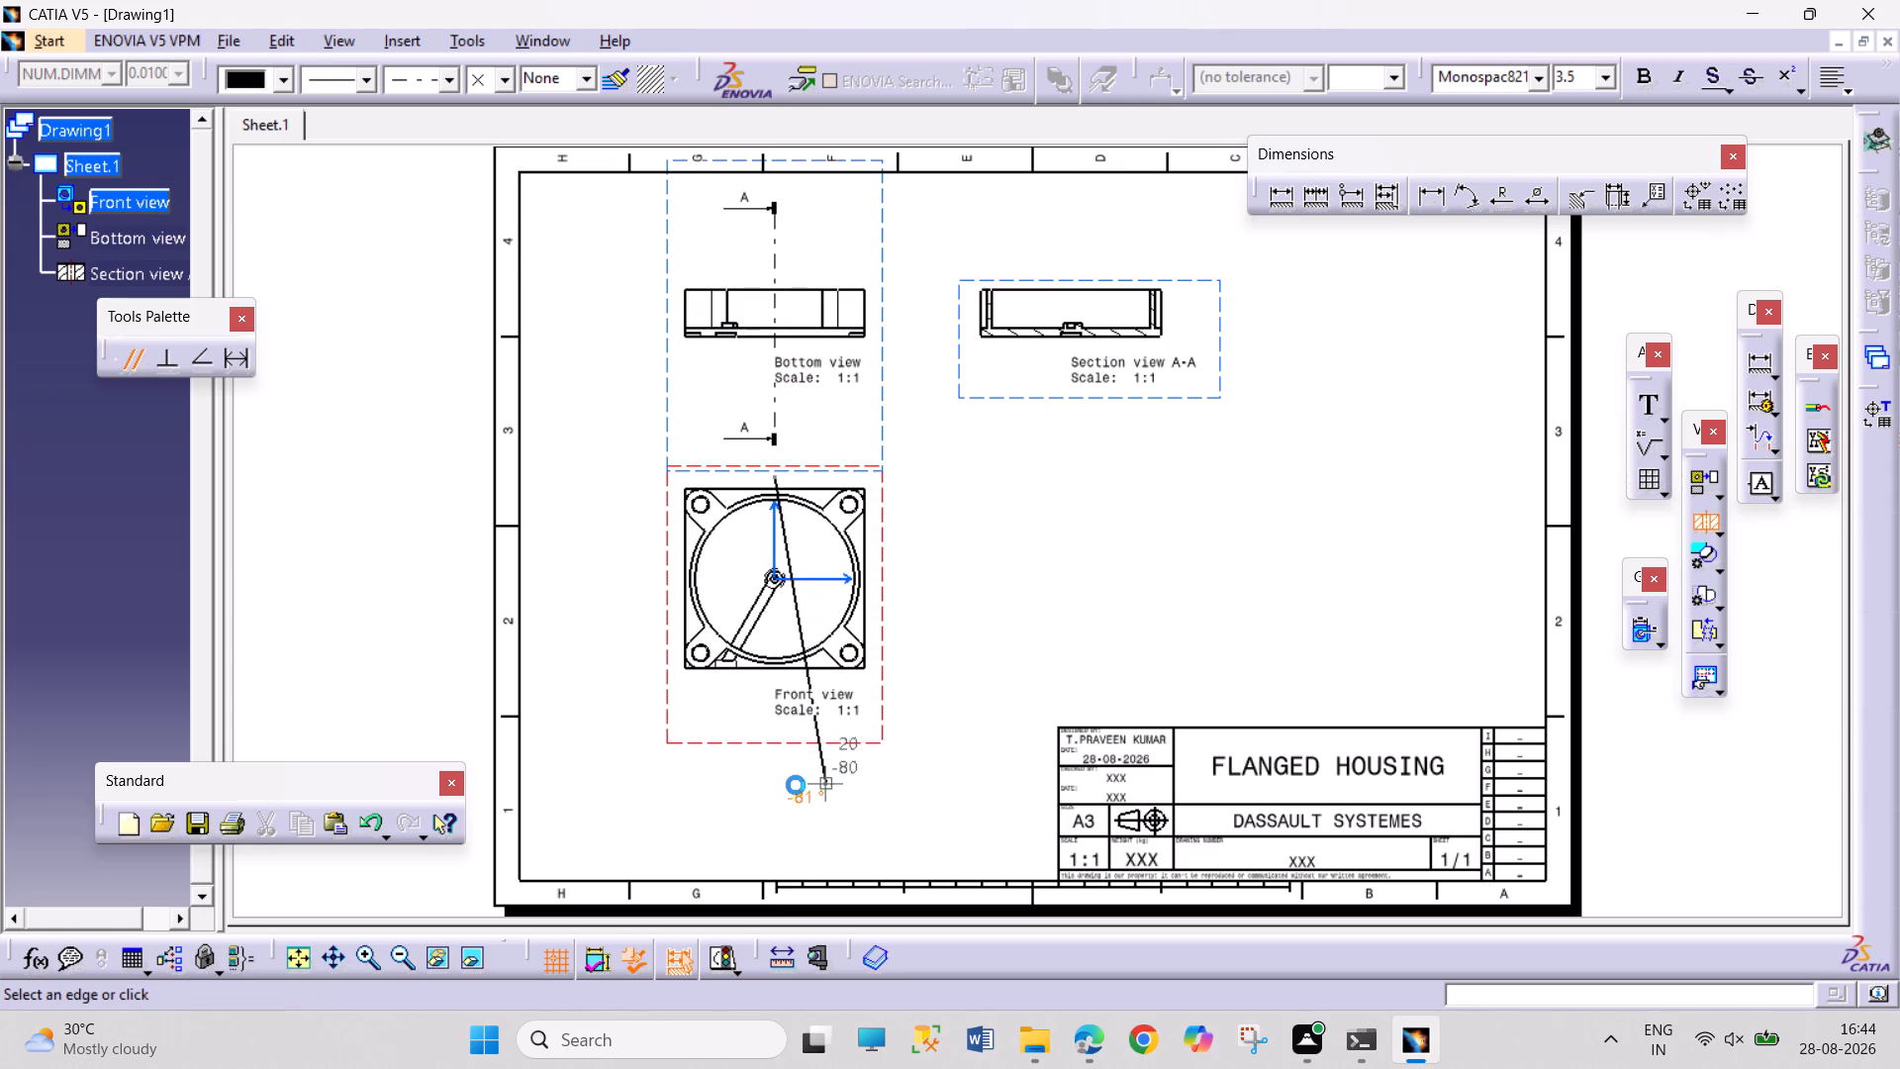
pyautogui.click(774, 789)
pyautogui.doubleClick(923, 733)
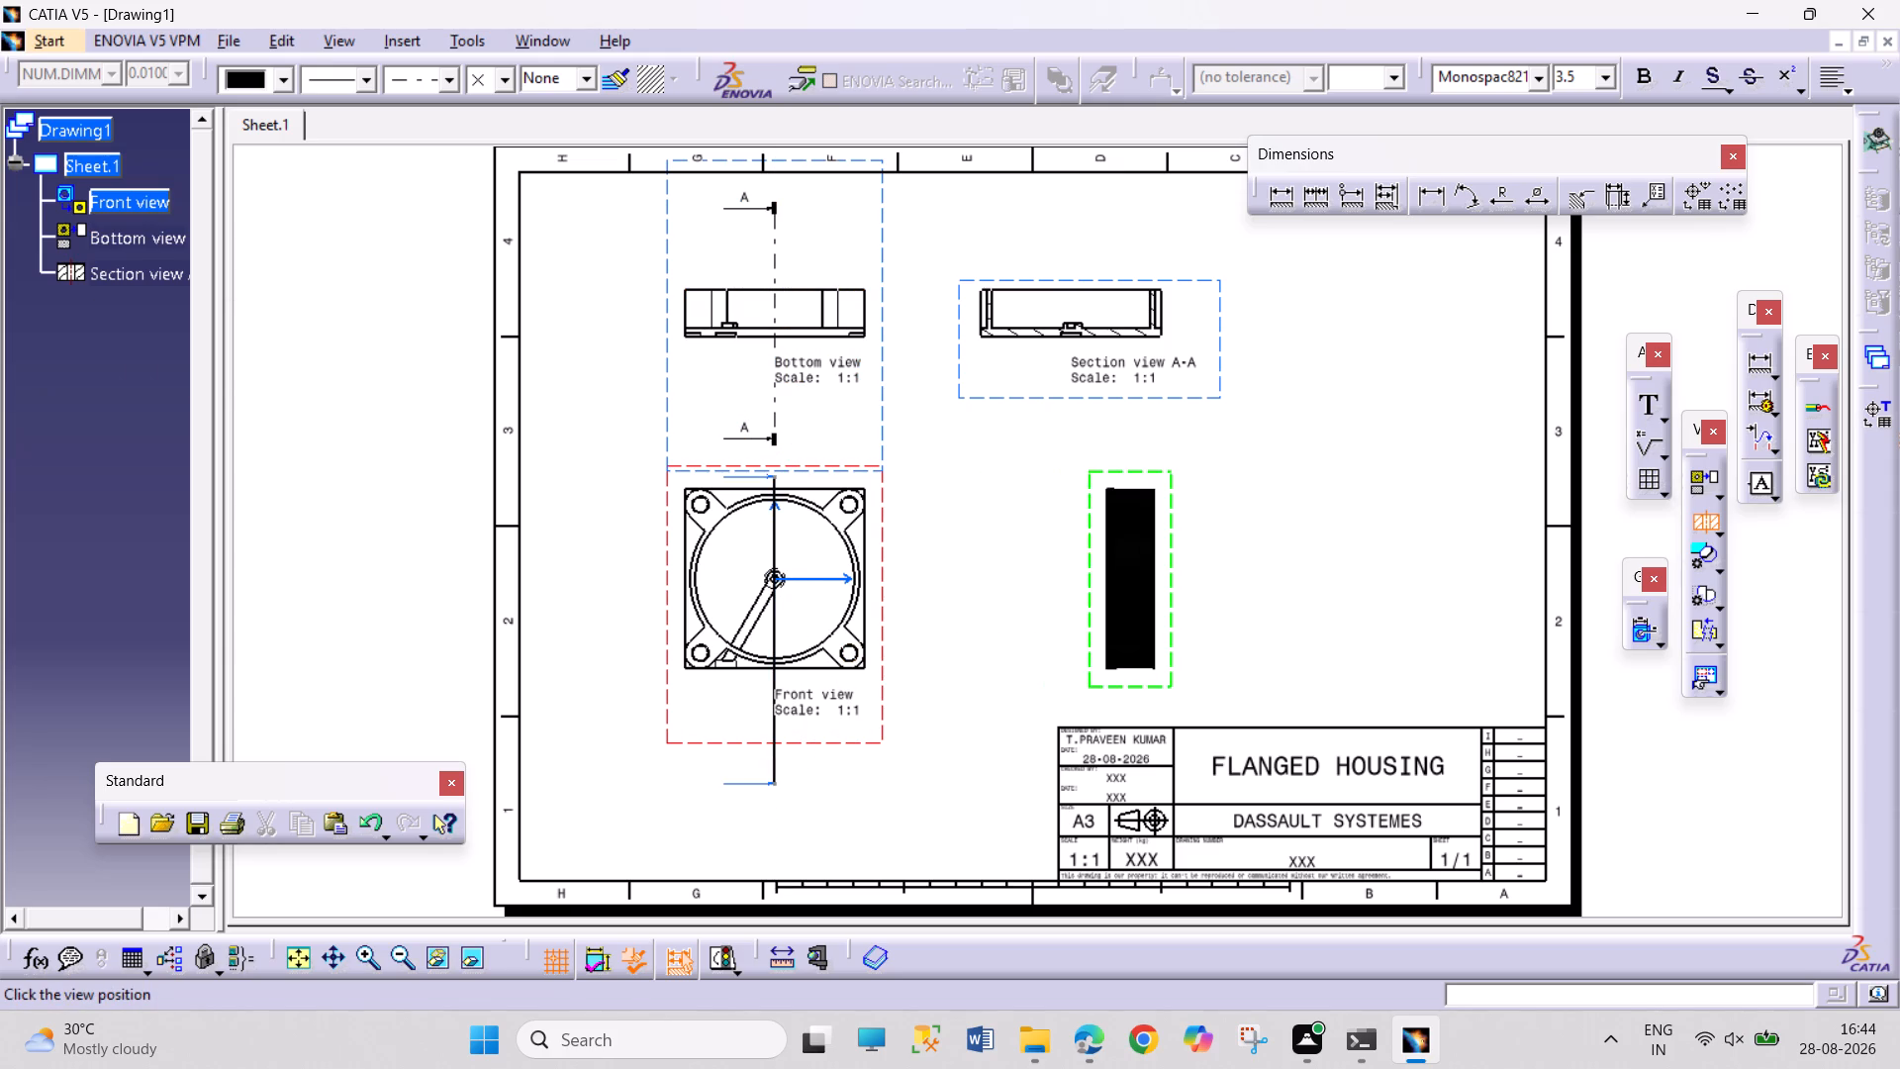
pyautogui.click(1136, 660)
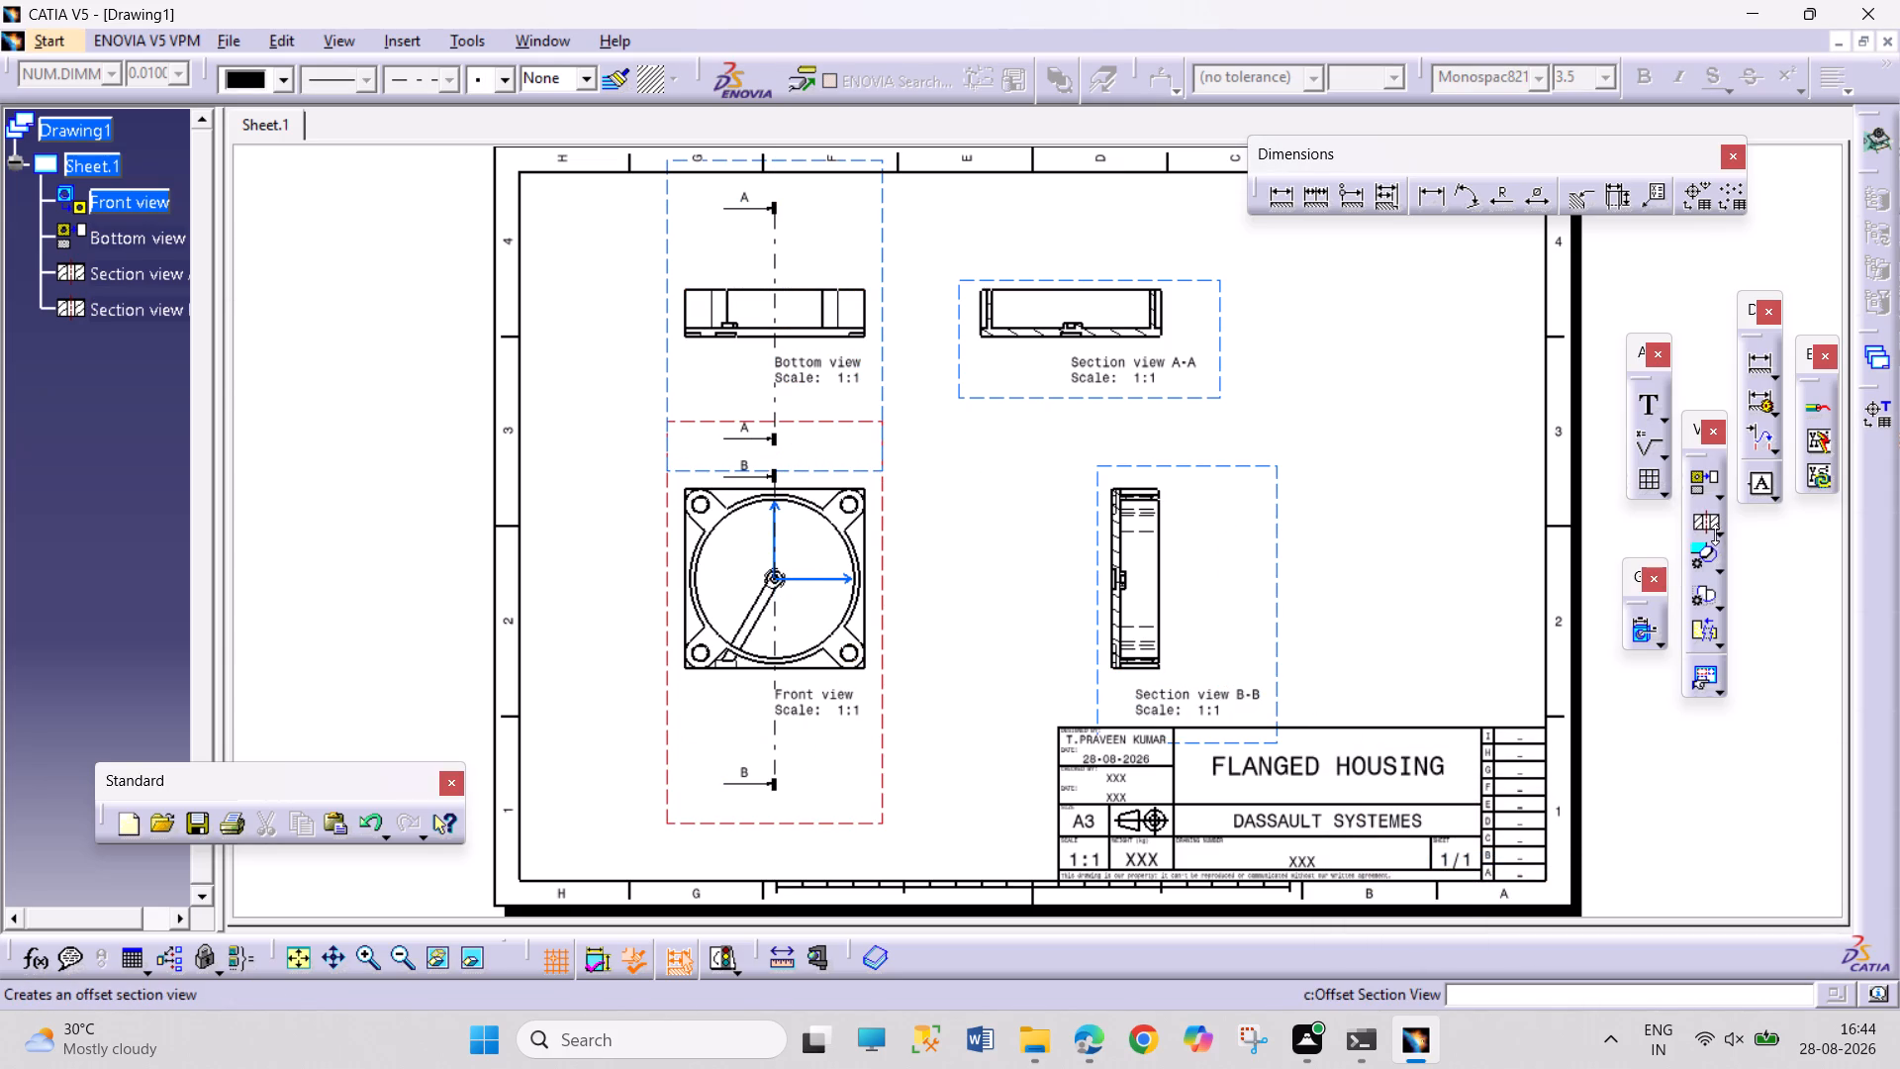
# Add an isometric view of the flanged housing from the 3D part, with the part set to its standard isometric orientation.
pyautogui.click(1721, 489)
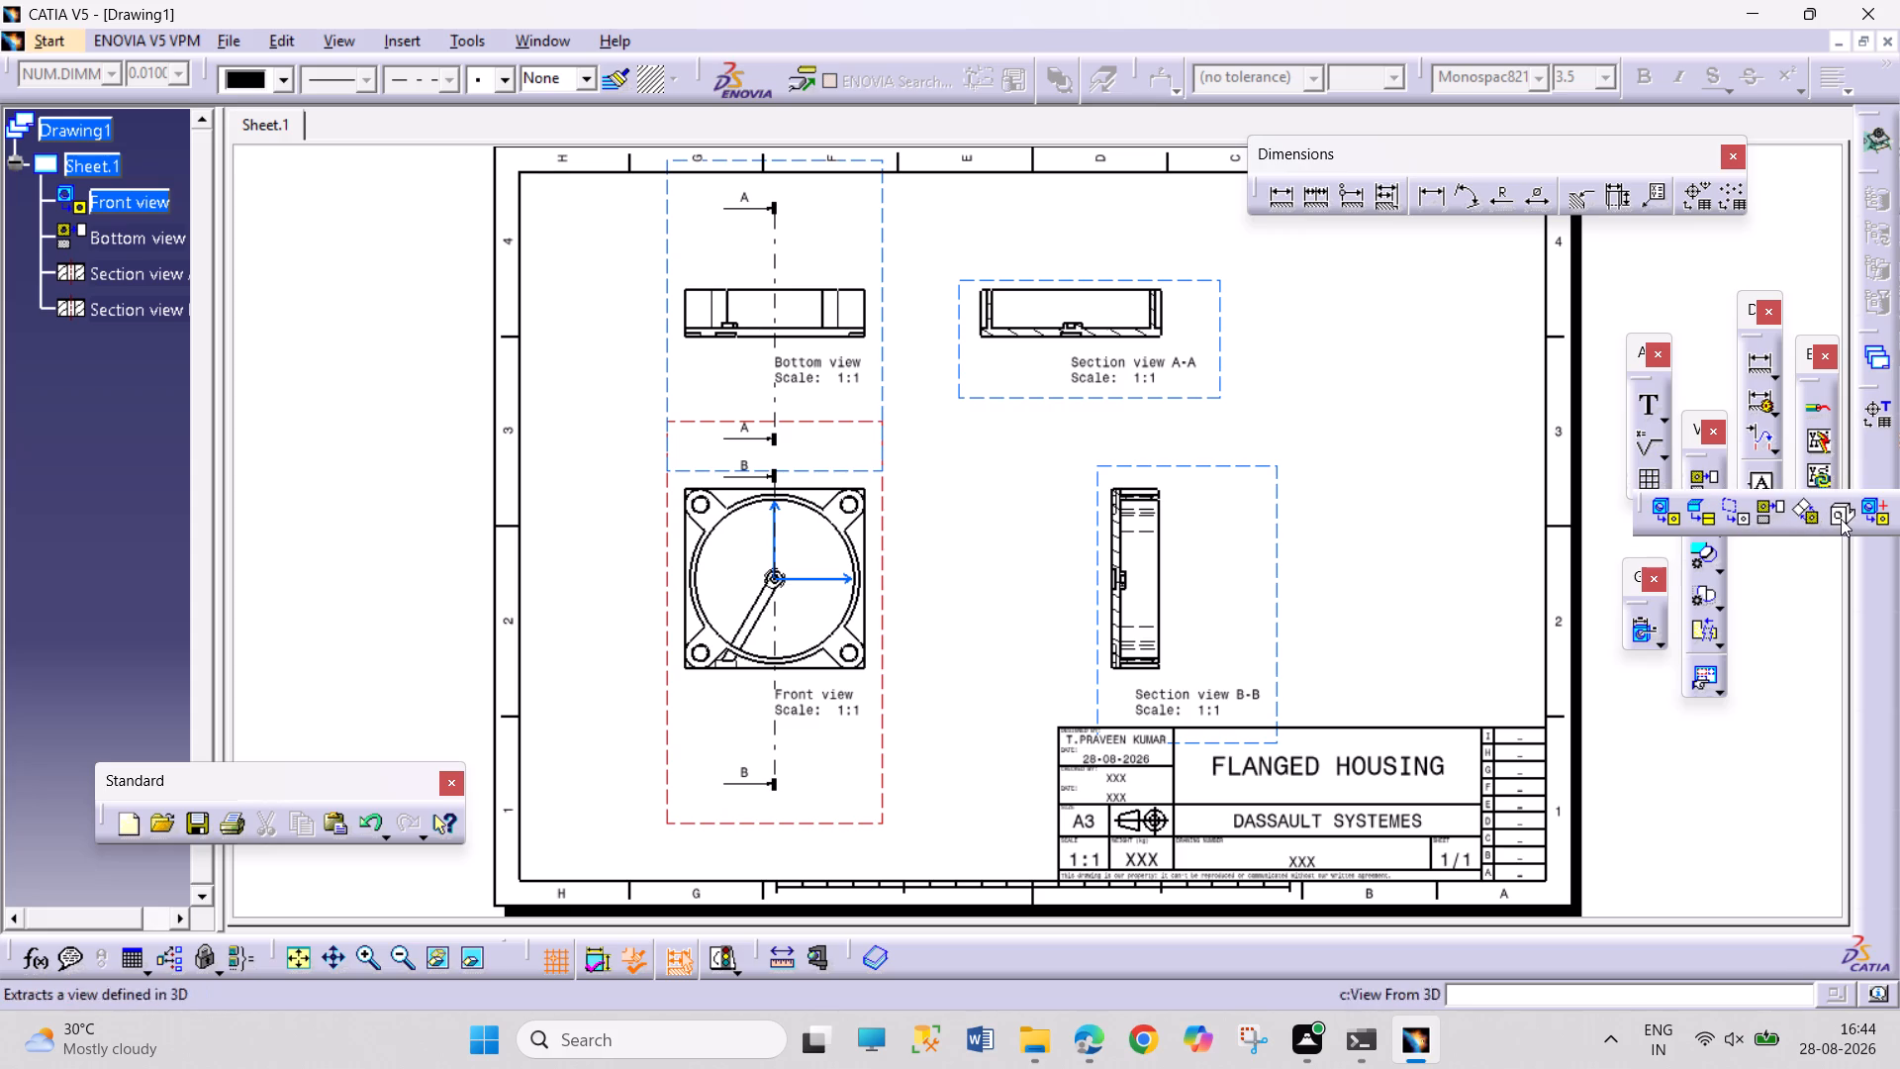
pyautogui.moveTo(1839, 519); pyautogui.dragTo(1830, 514)
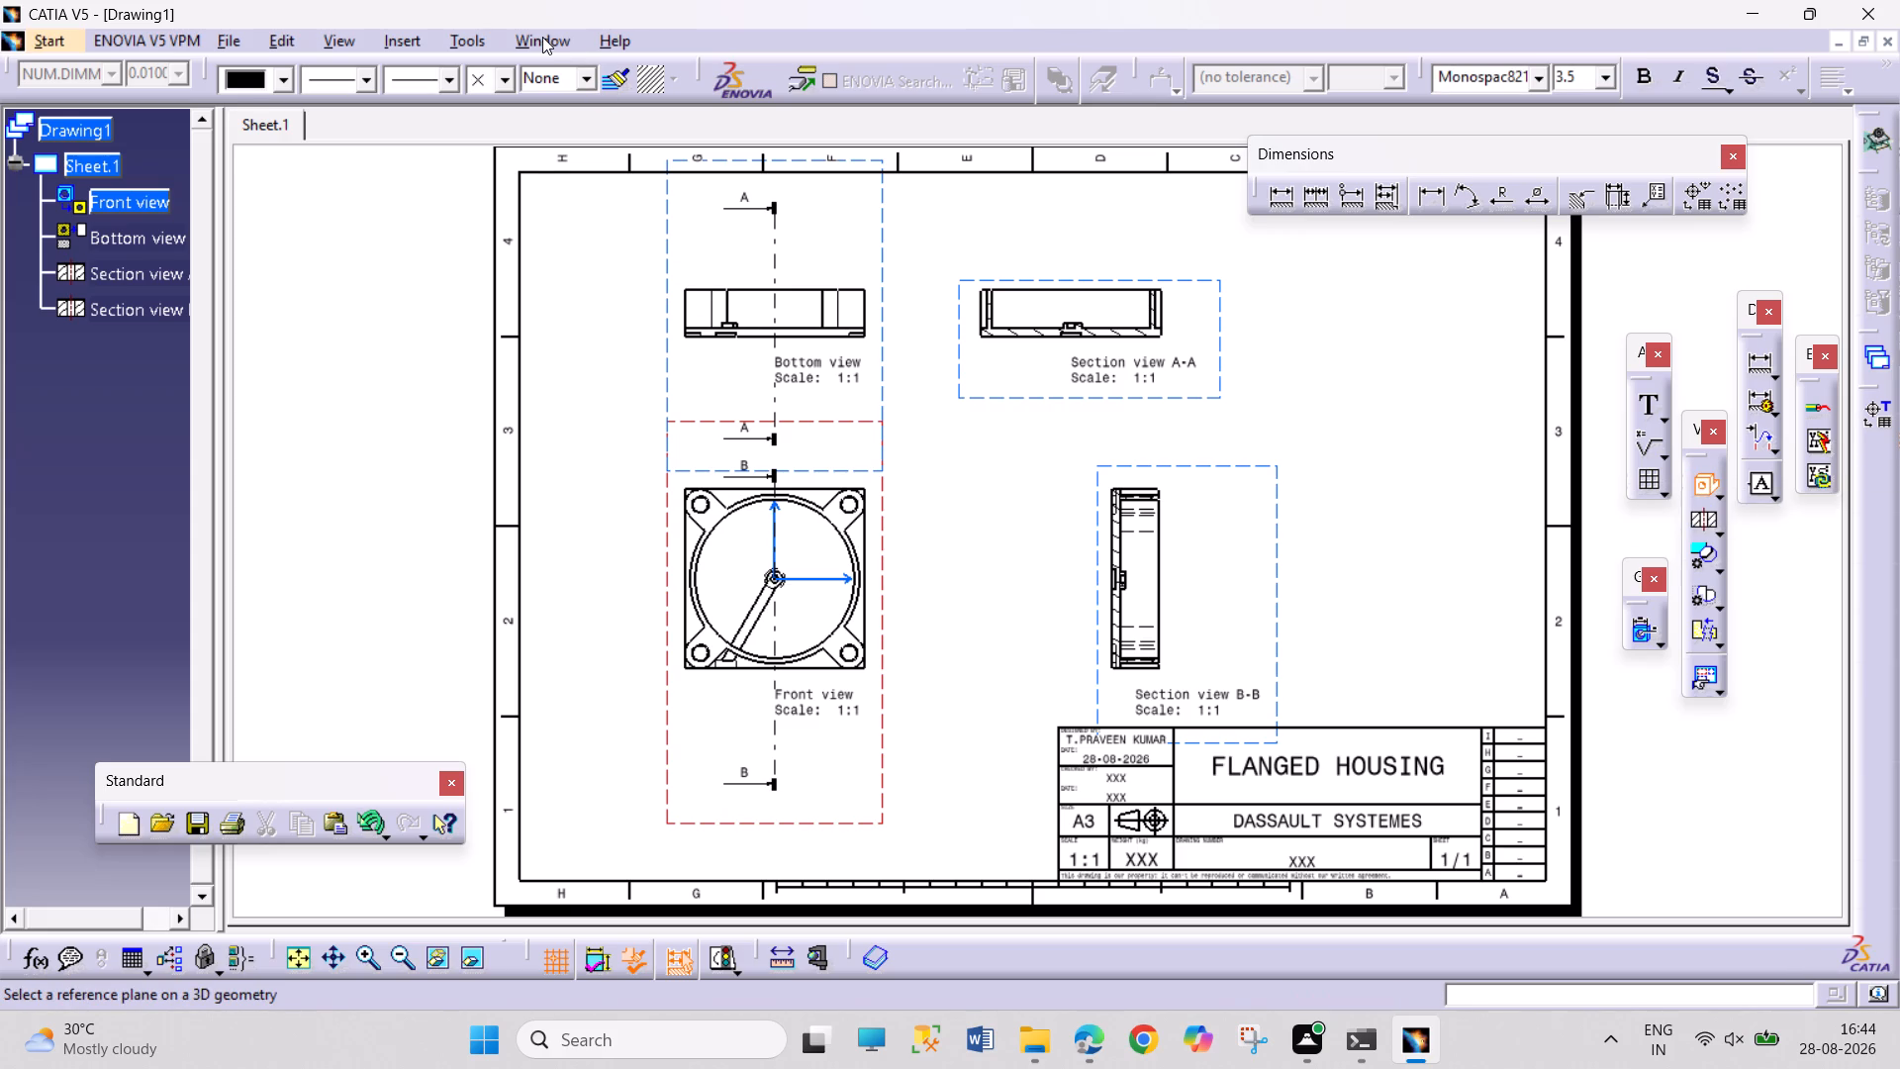
pyautogui.click(544, 38)
pyautogui.click(636, 195)
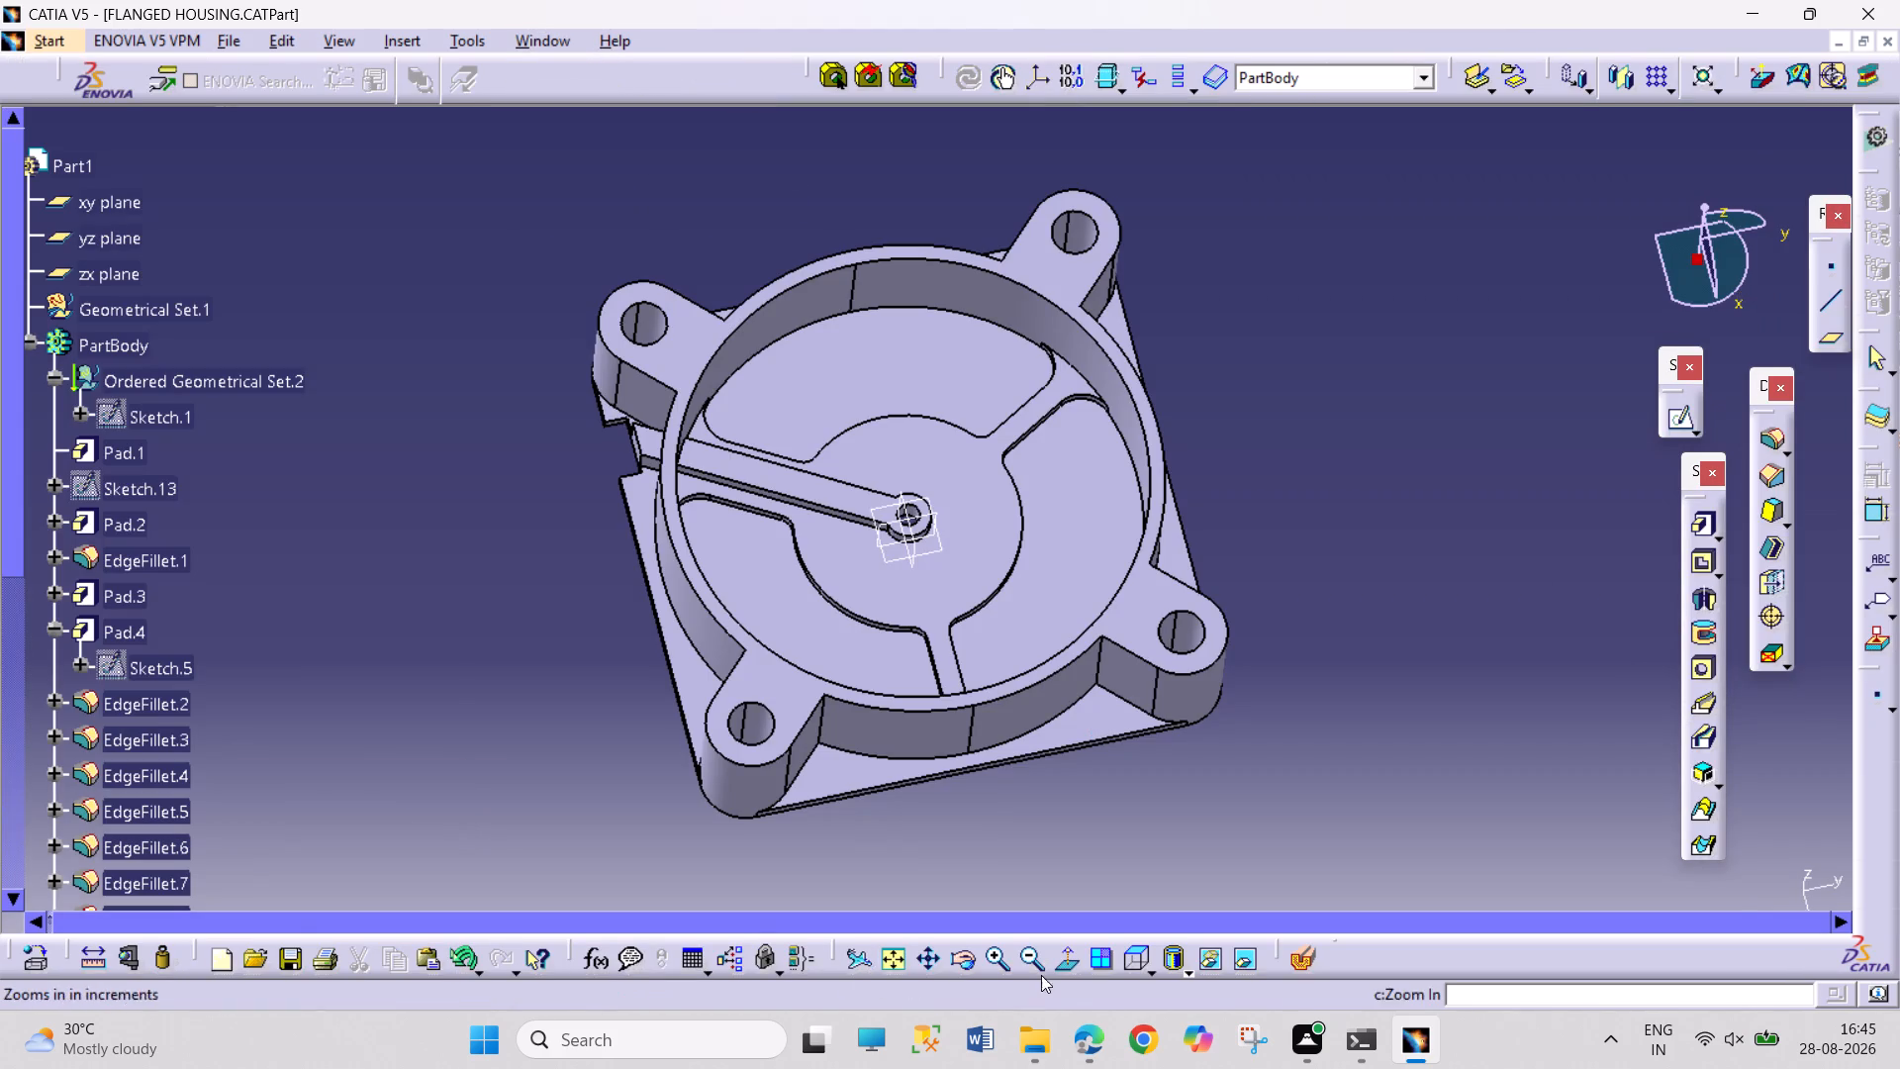
pyautogui.click(1148, 968)
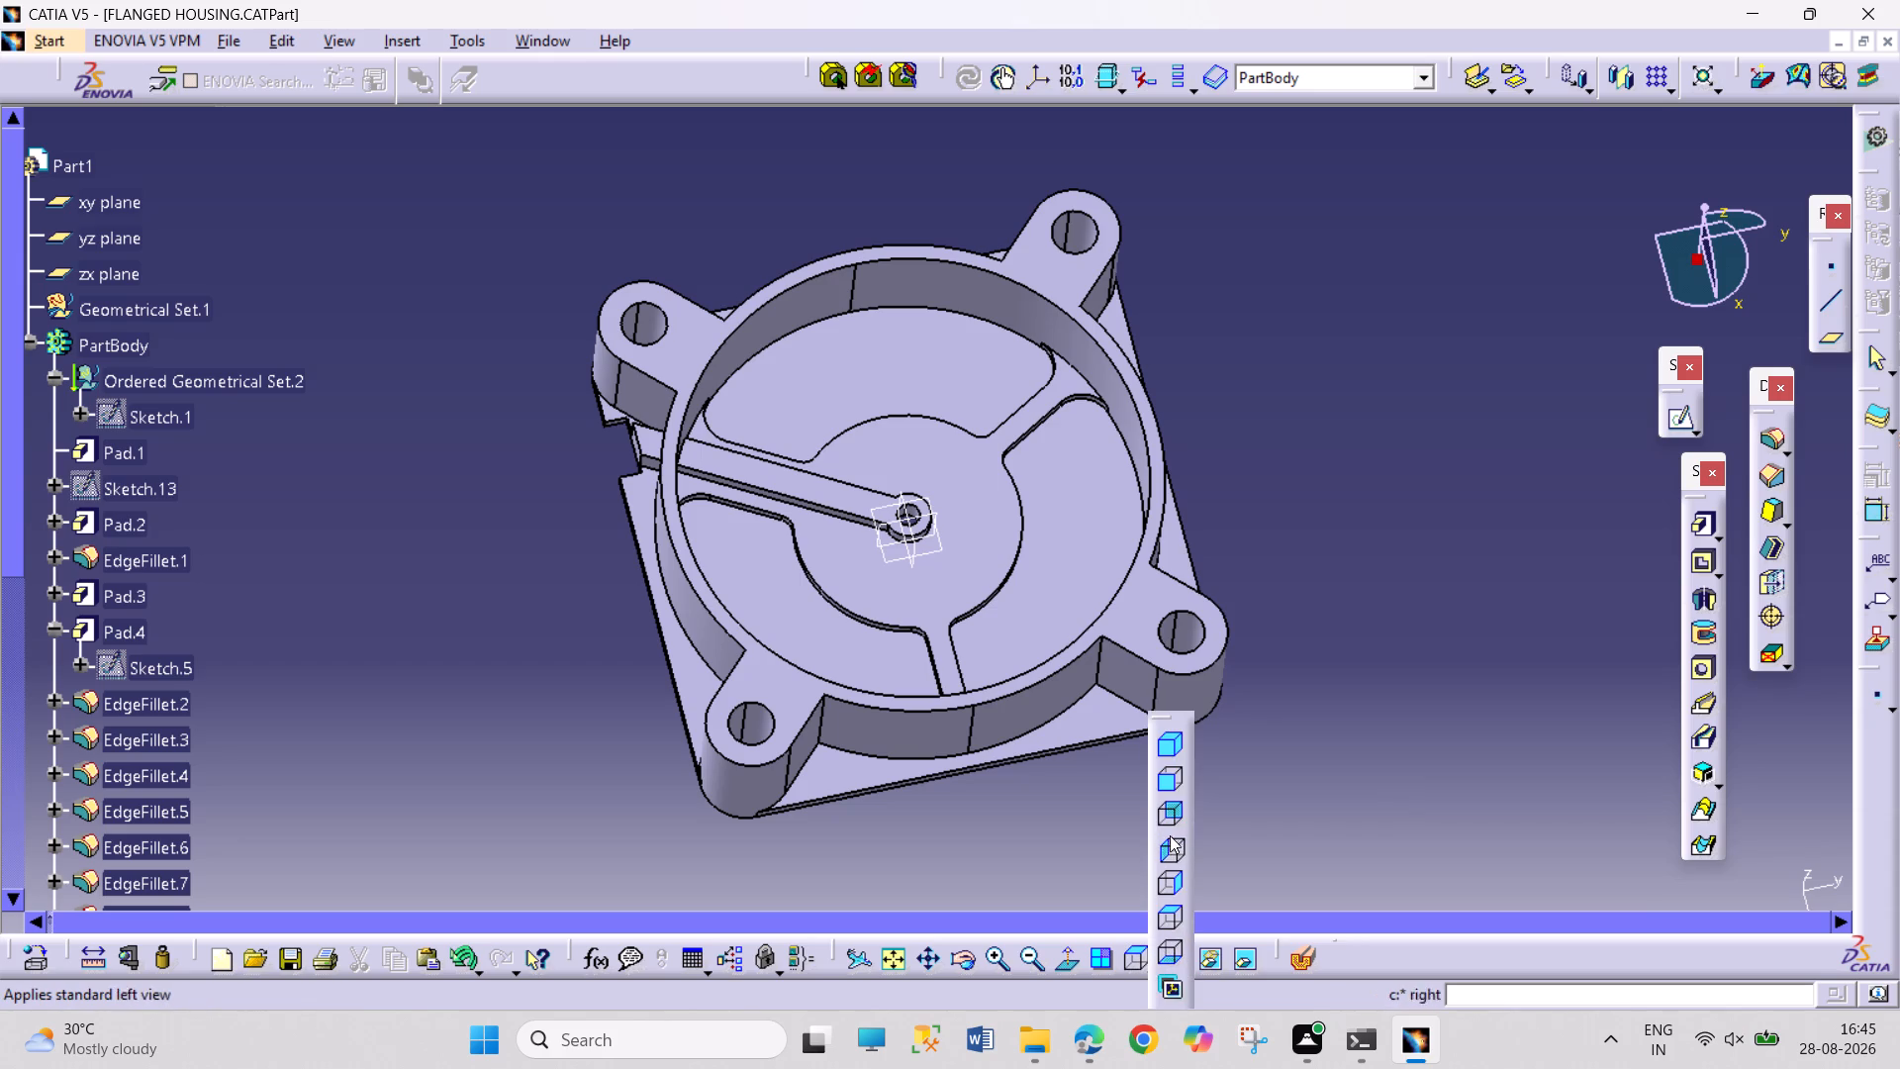
pyautogui.click(1182, 734)
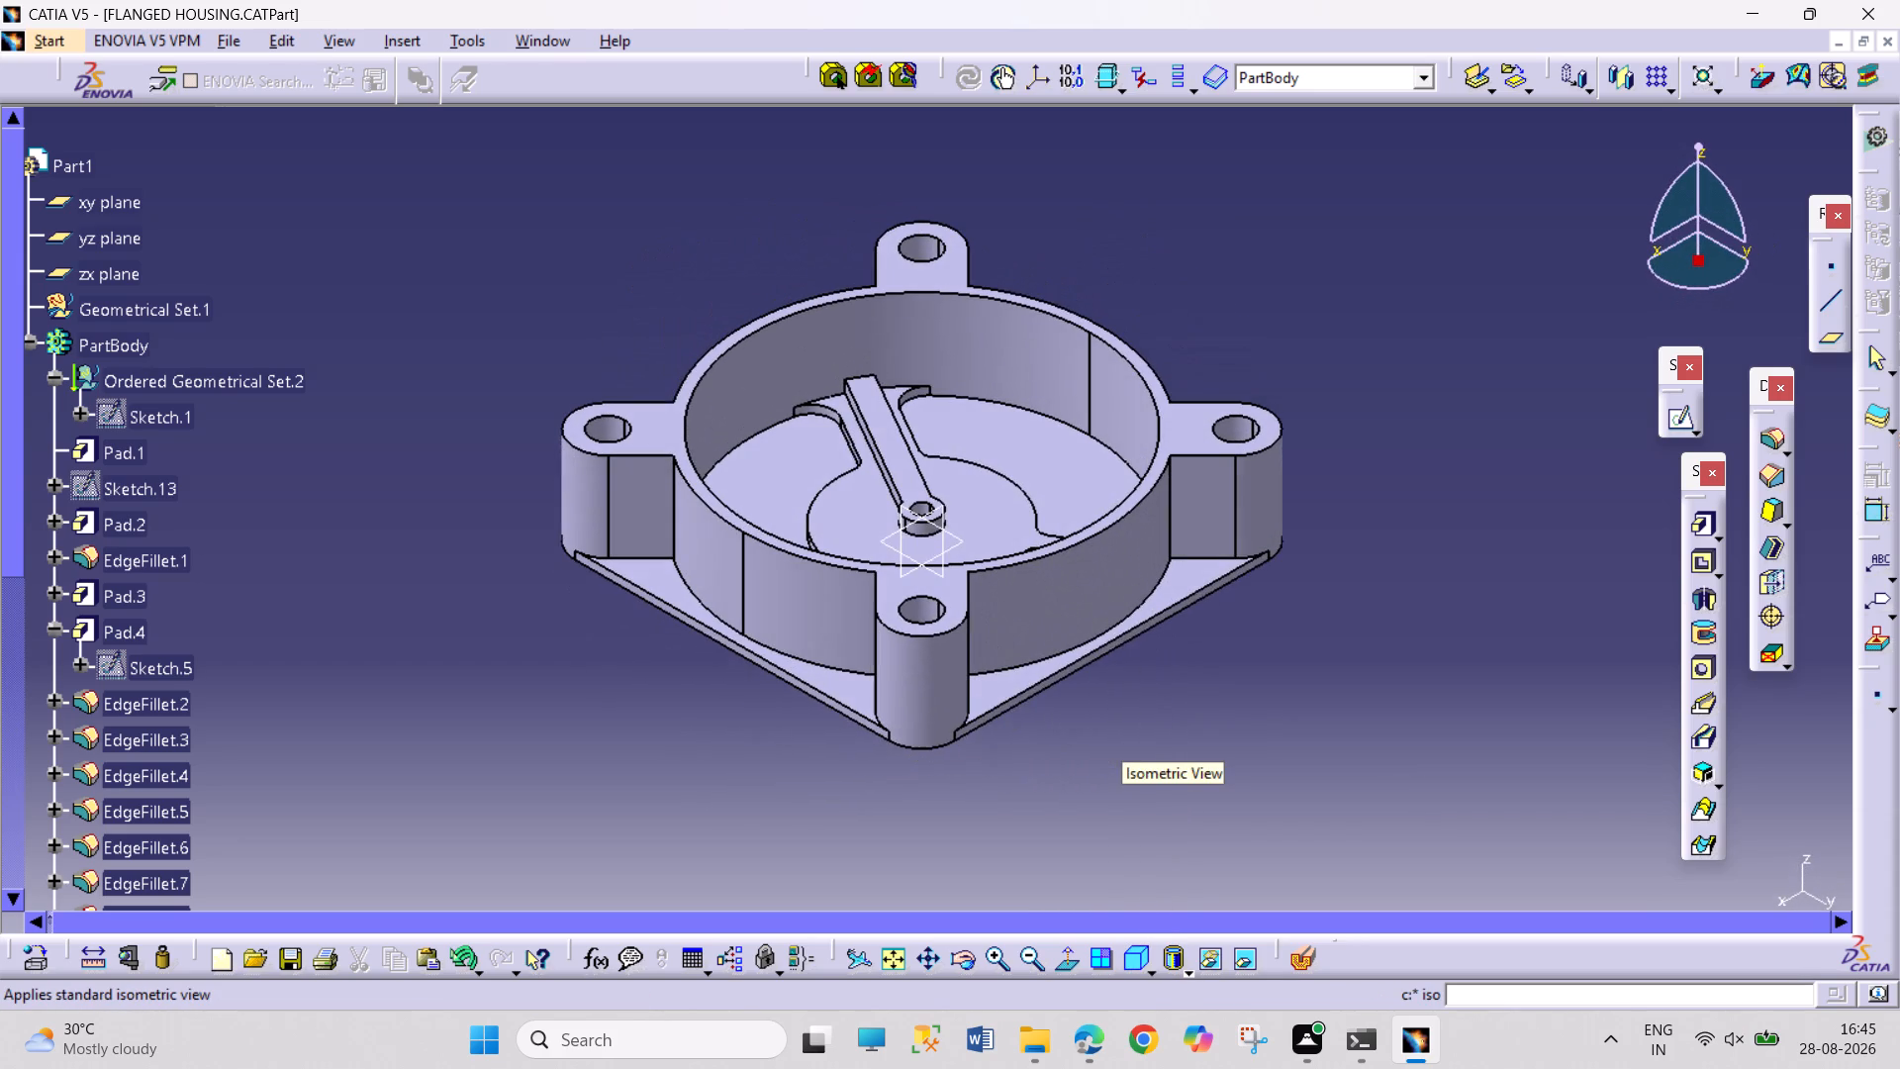
pyautogui.click(1029, 697)
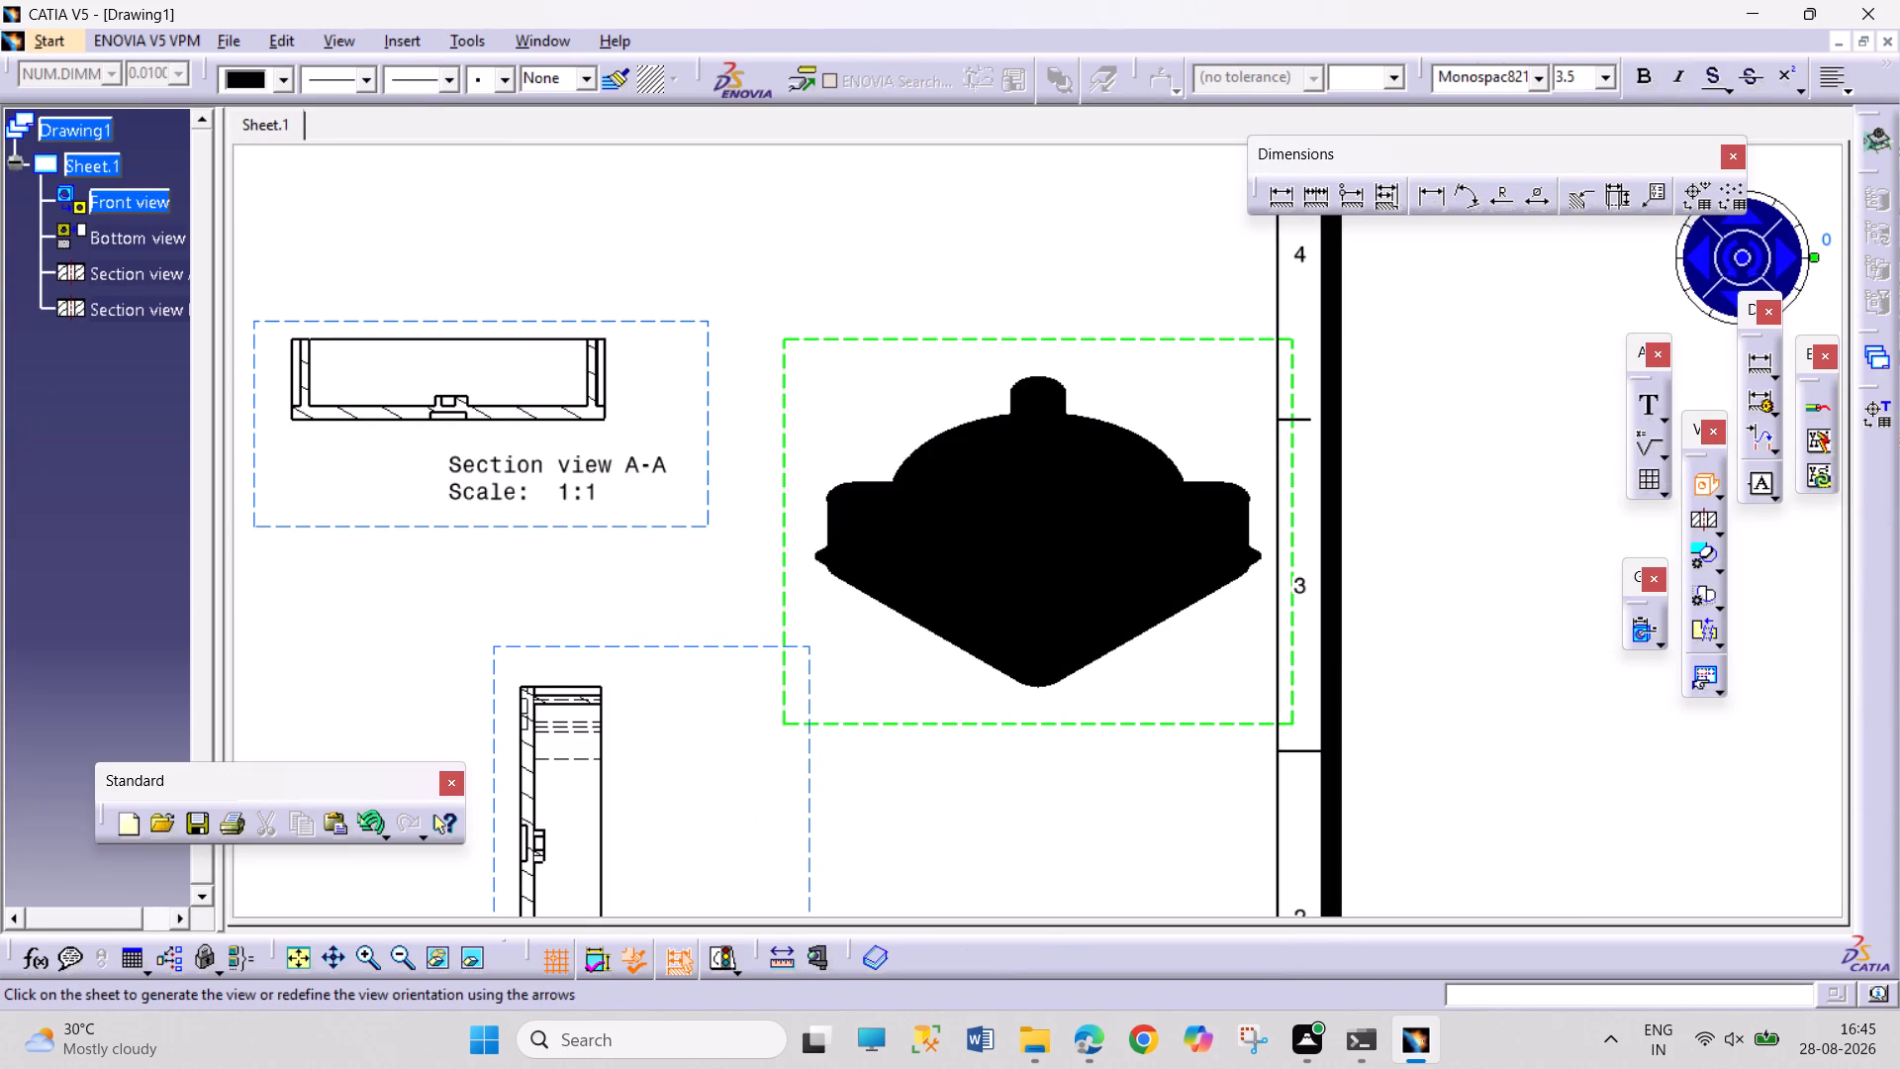
pyautogui.doubleClick(1241, 767)
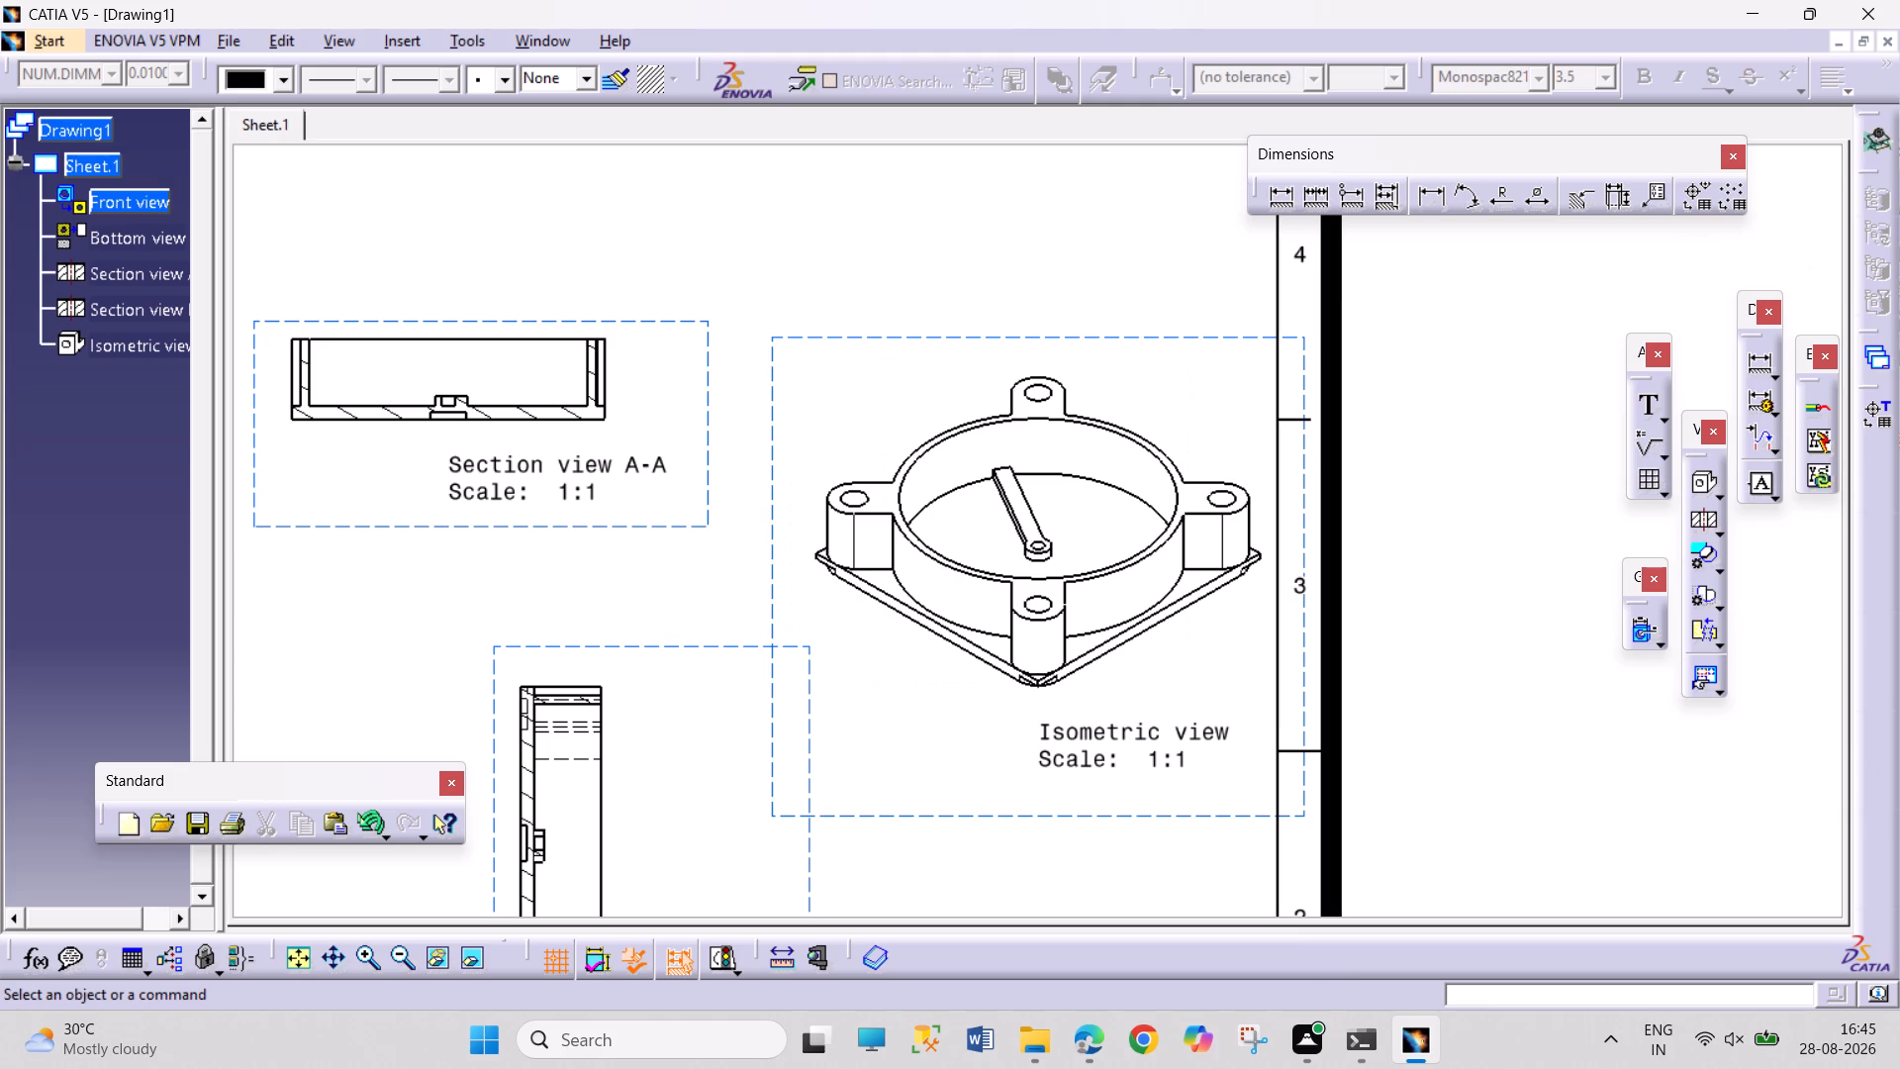
# Move the isometric view higher on the sheet, beside the upper section view.
pyautogui.moveTo(1191, 818); pyautogui.dragTo(1191, 764)
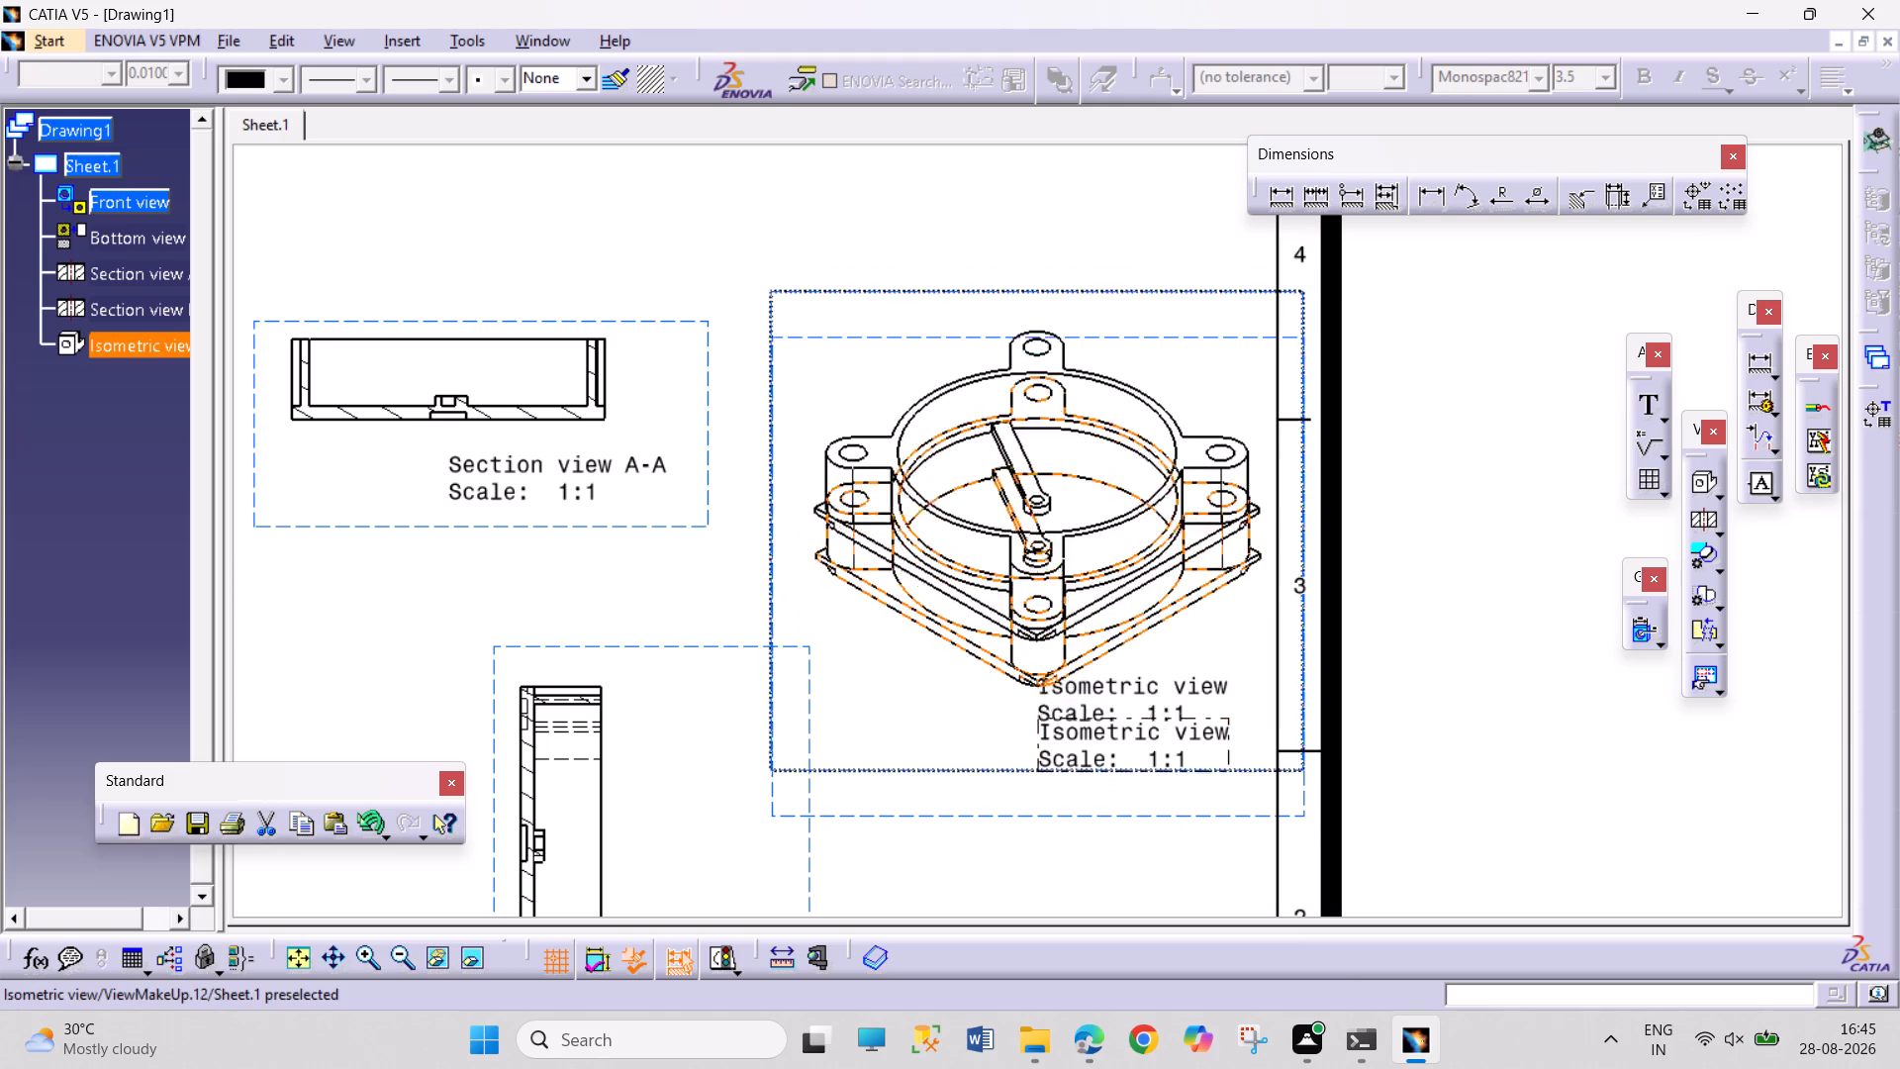
pyautogui.moveTo(1191, 764); pyautogui.dragTo(1191, 725)
pyautogui.click(1186, 810)
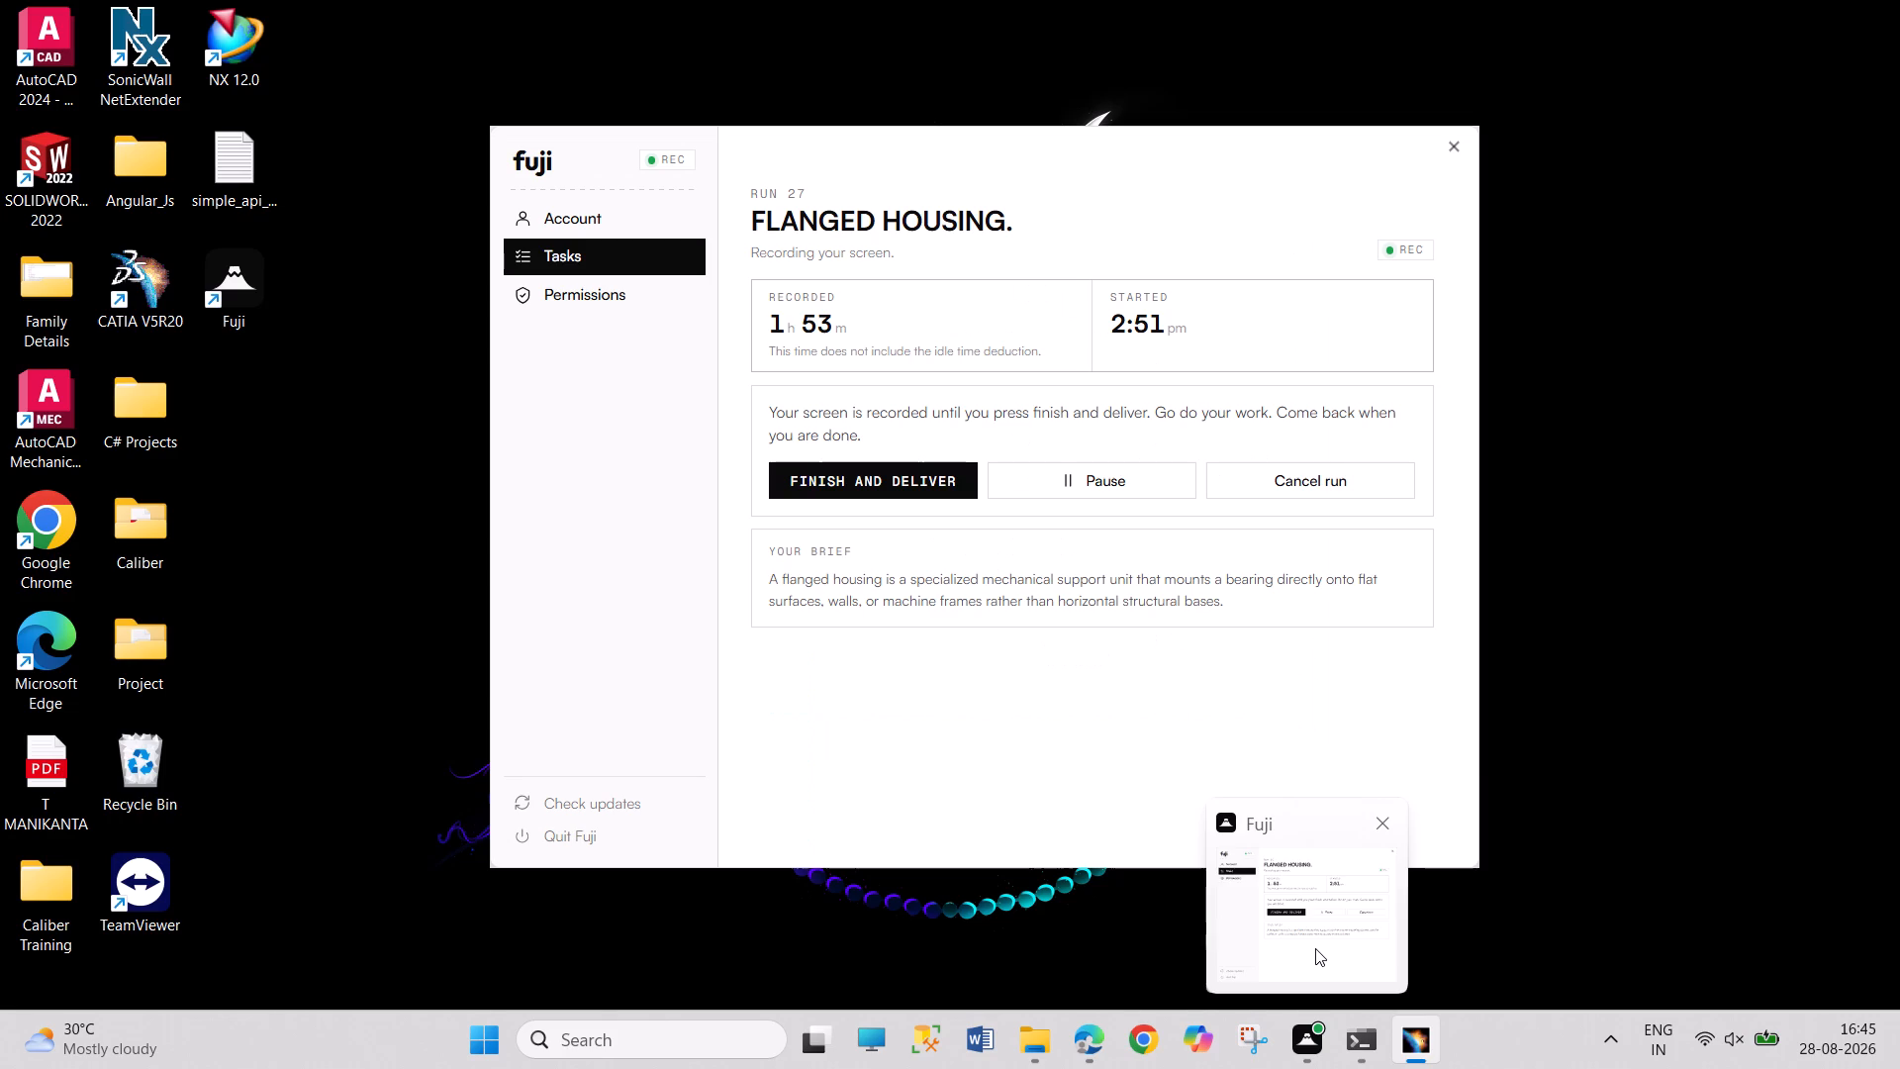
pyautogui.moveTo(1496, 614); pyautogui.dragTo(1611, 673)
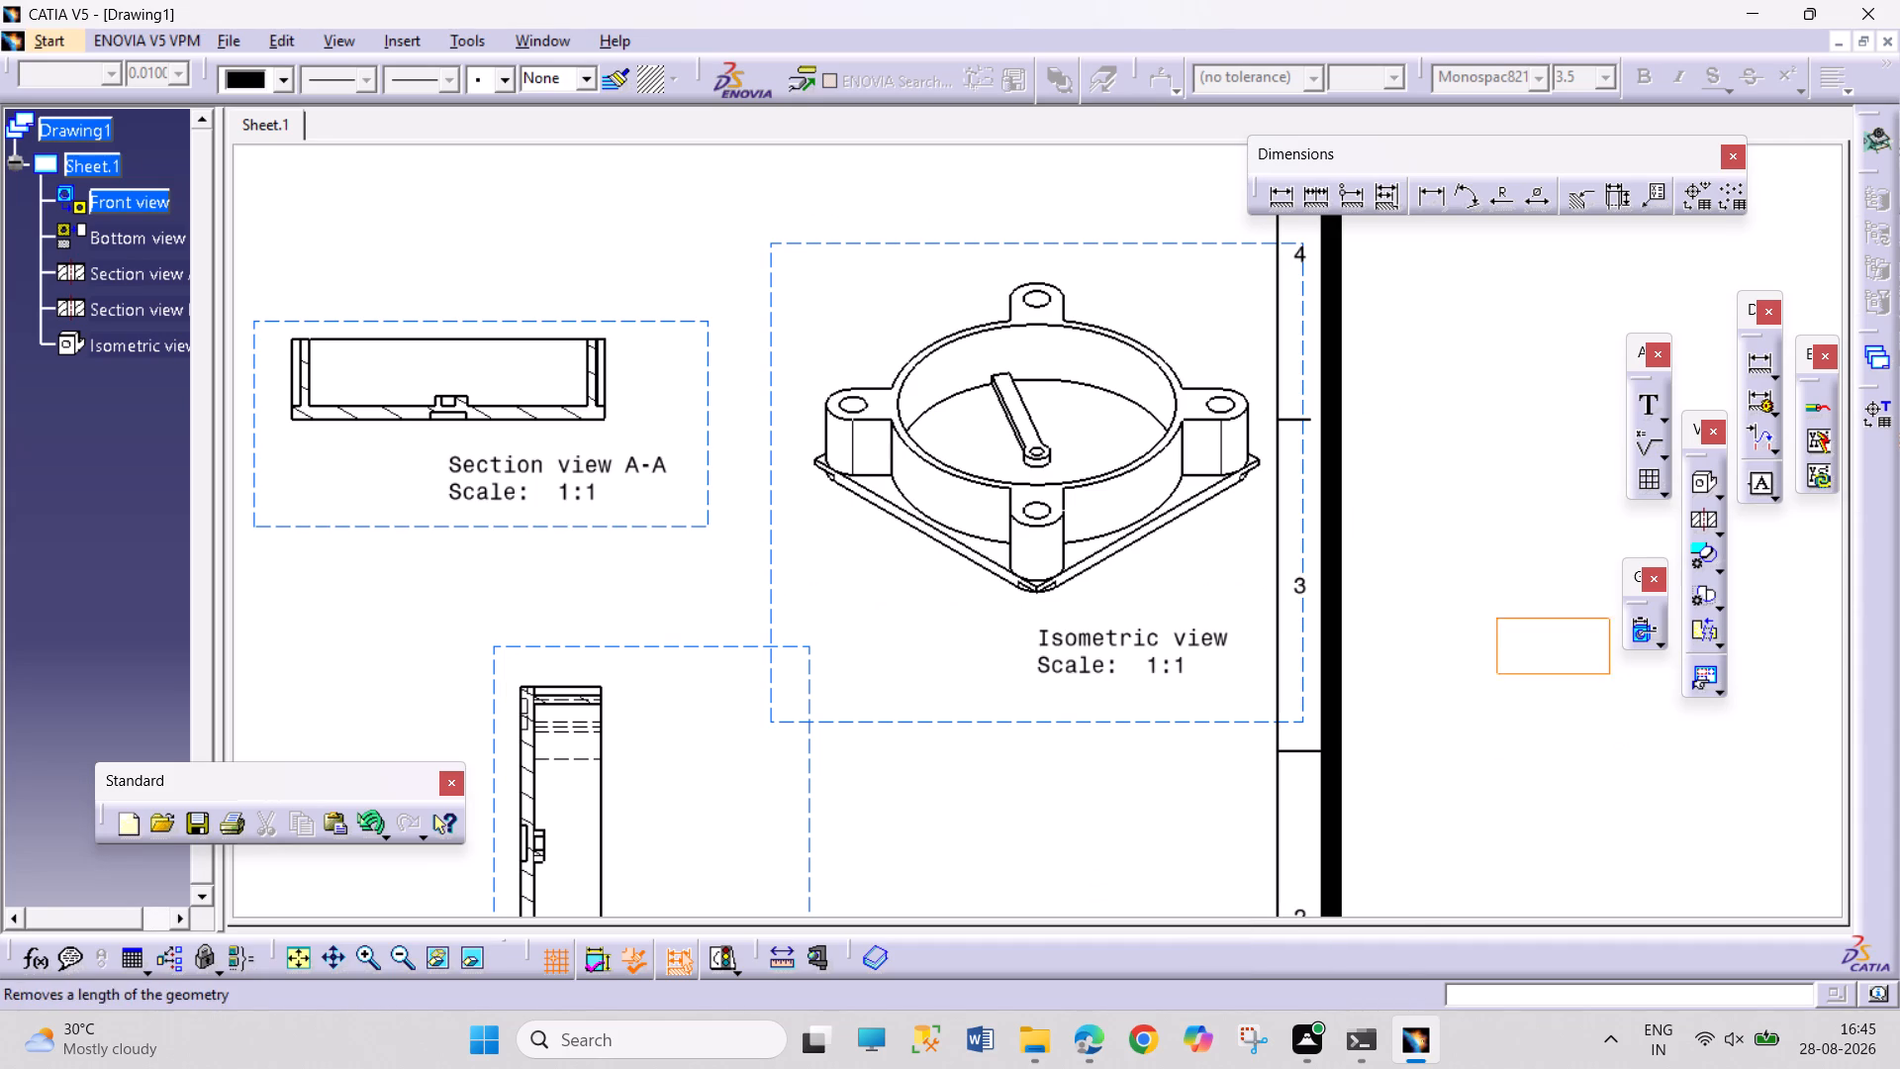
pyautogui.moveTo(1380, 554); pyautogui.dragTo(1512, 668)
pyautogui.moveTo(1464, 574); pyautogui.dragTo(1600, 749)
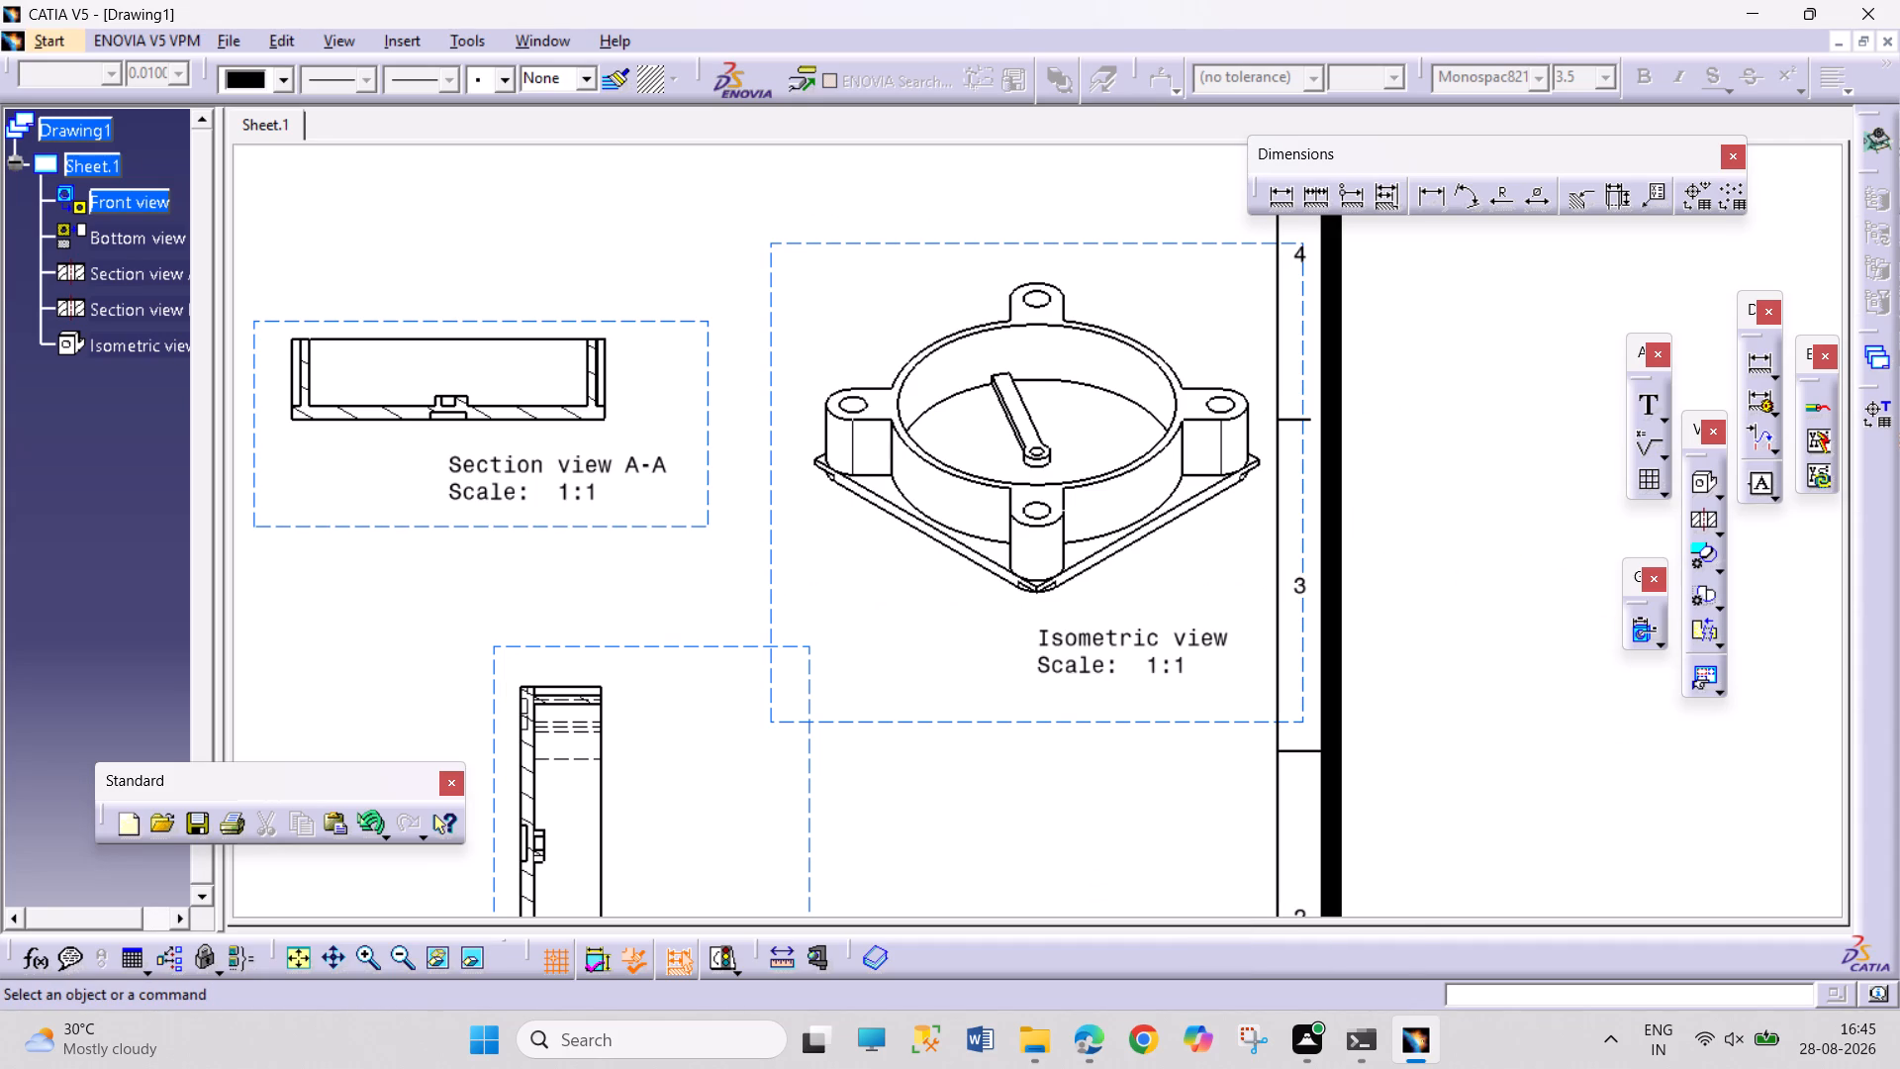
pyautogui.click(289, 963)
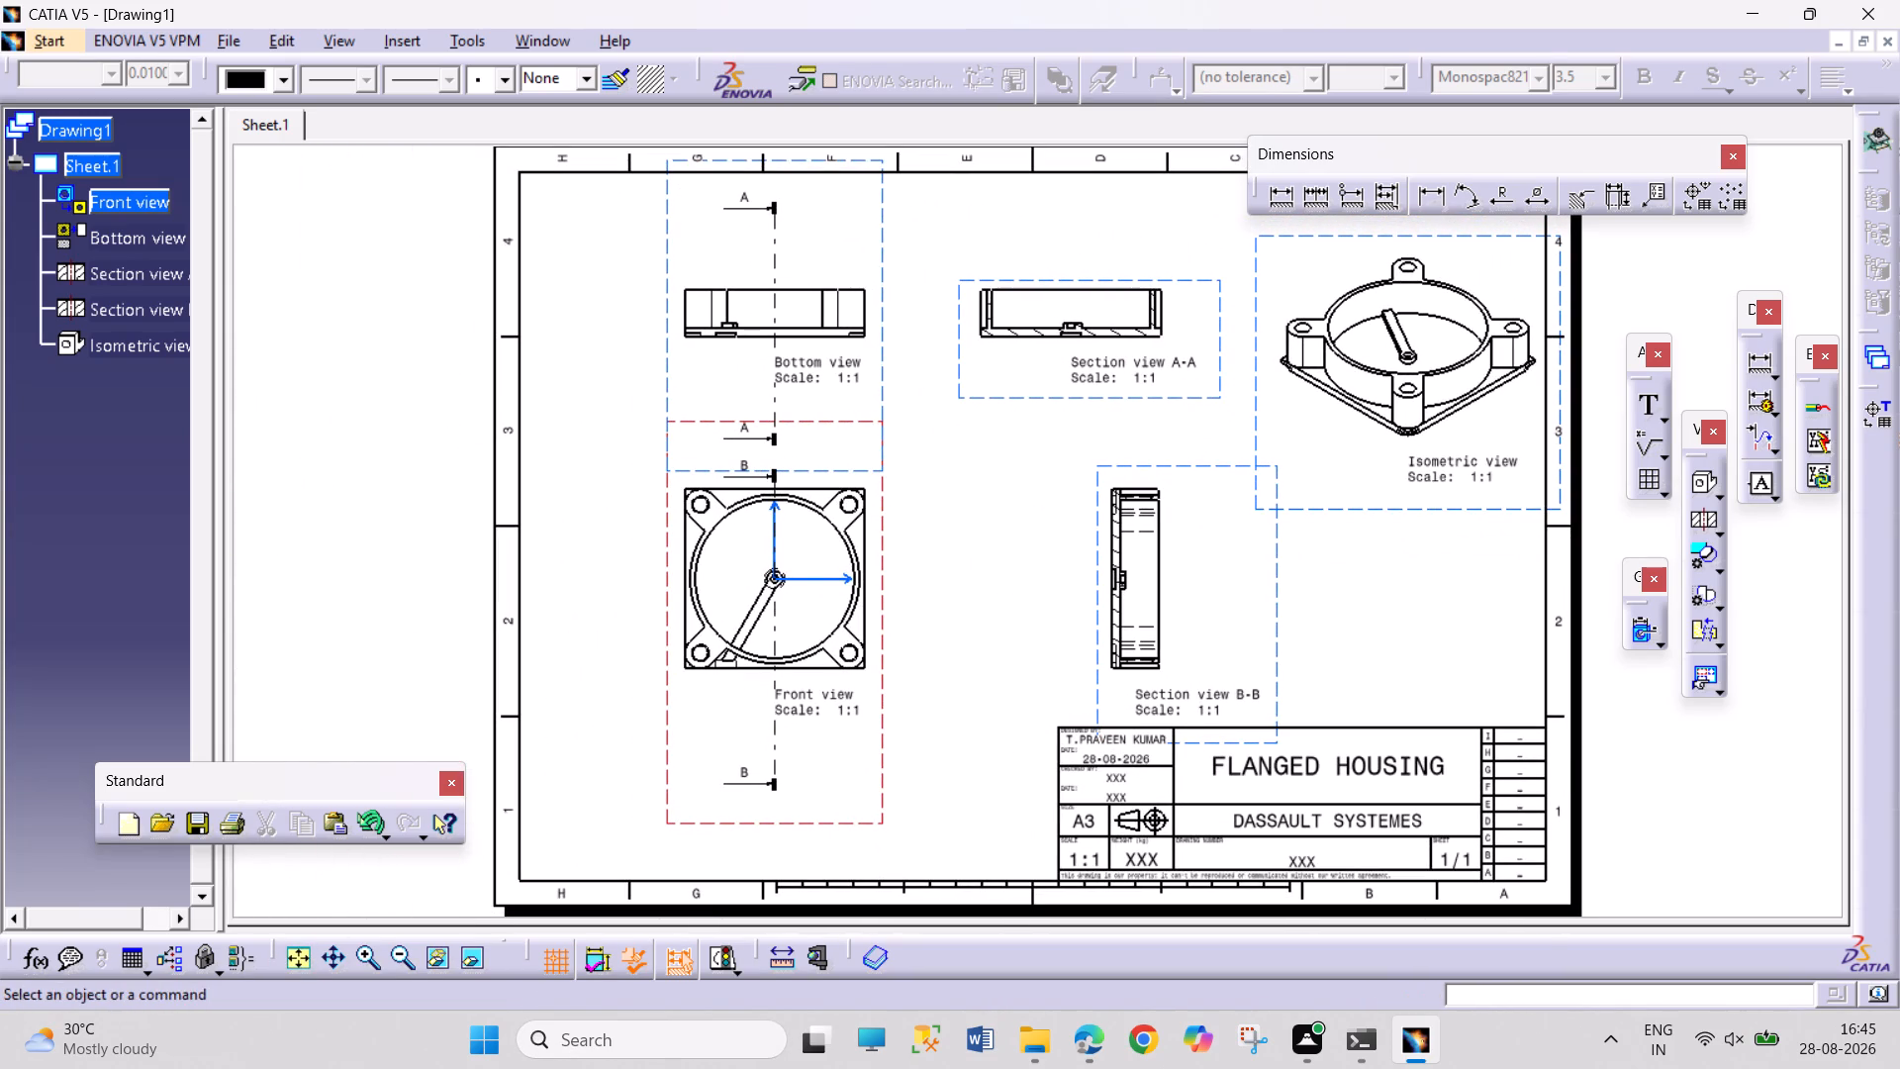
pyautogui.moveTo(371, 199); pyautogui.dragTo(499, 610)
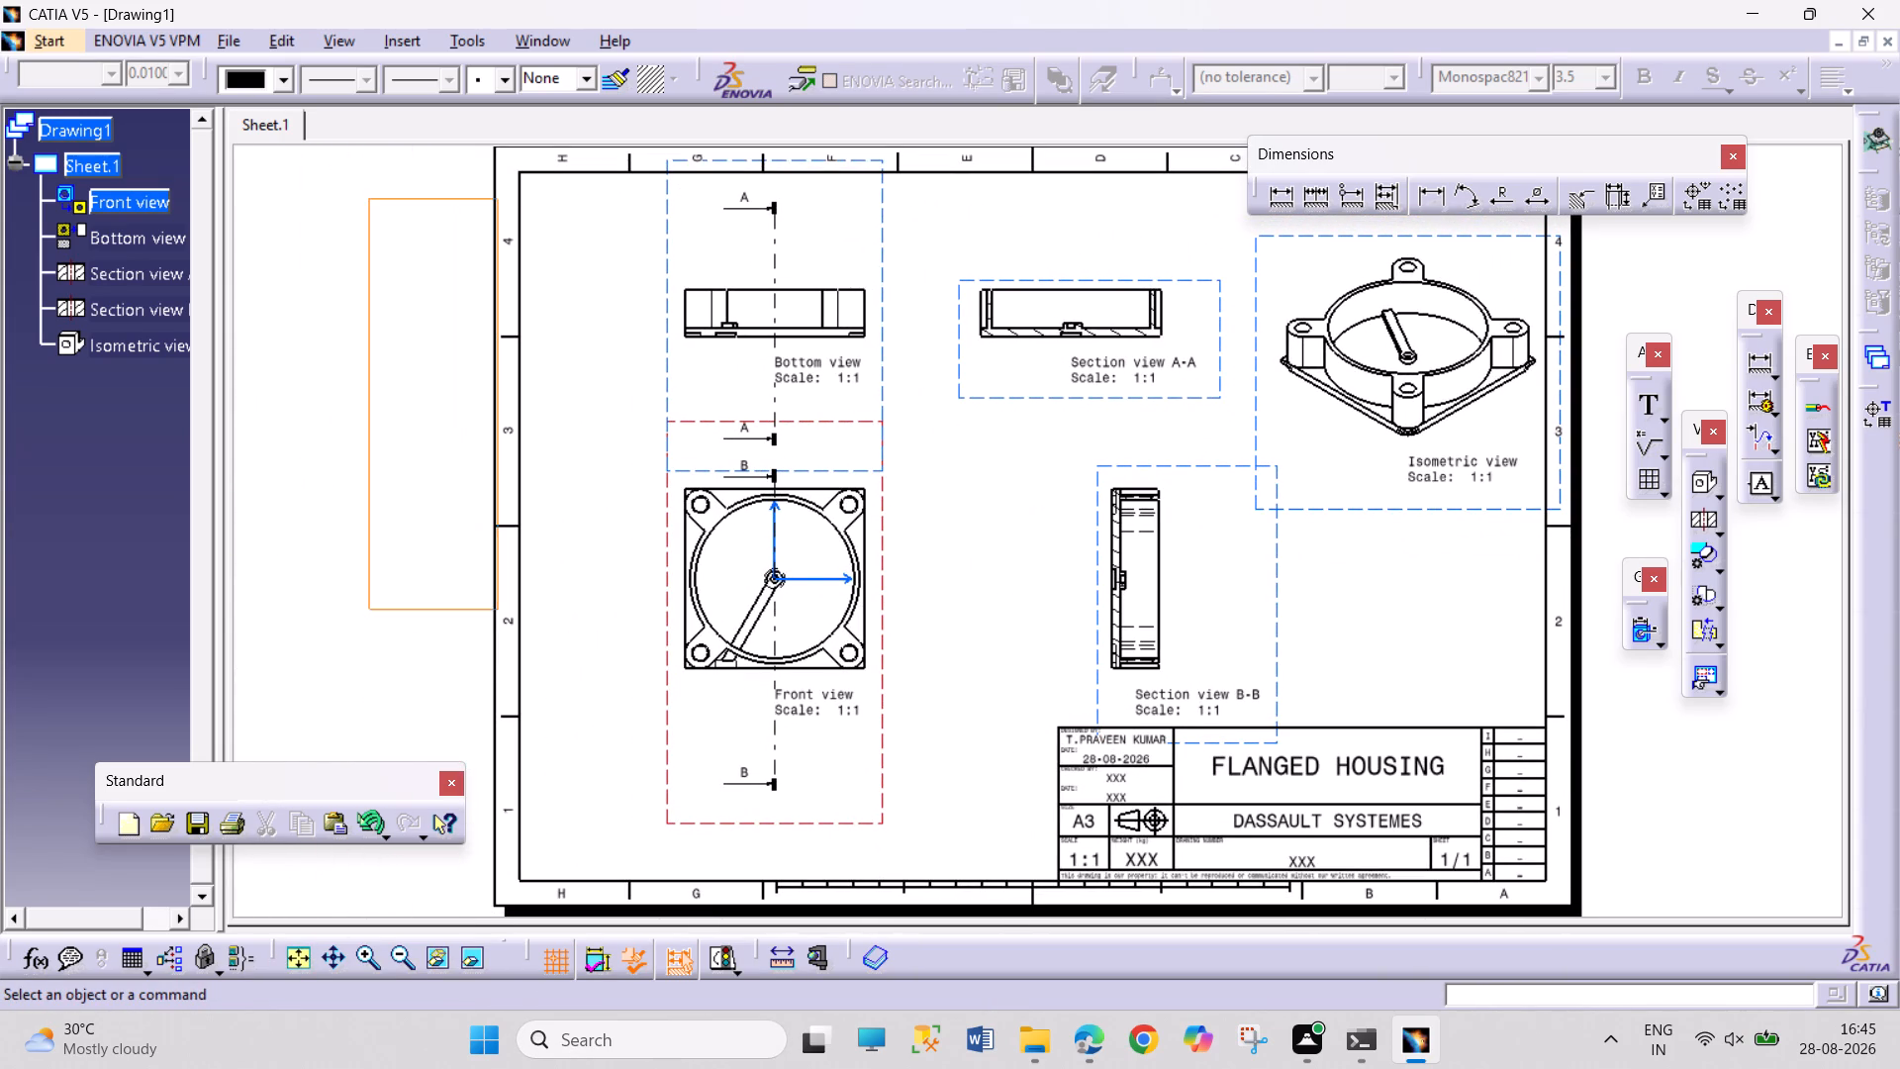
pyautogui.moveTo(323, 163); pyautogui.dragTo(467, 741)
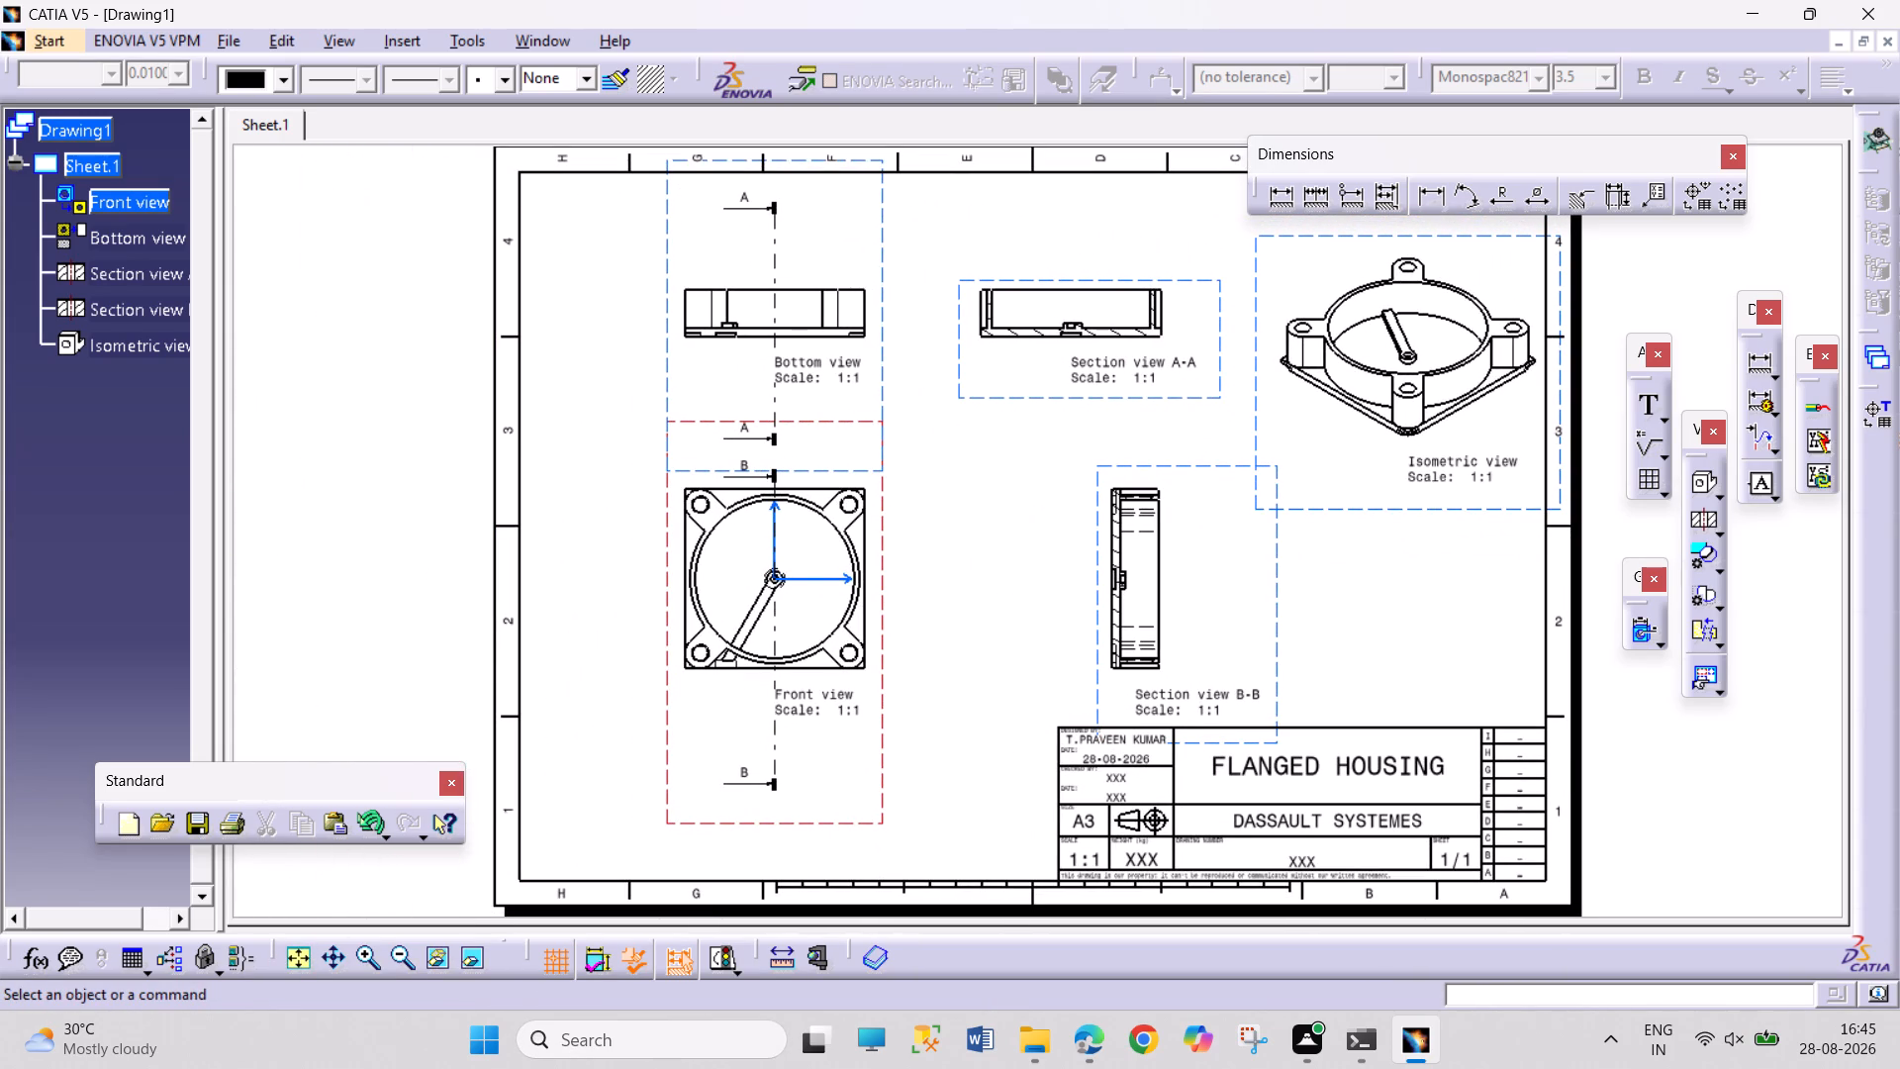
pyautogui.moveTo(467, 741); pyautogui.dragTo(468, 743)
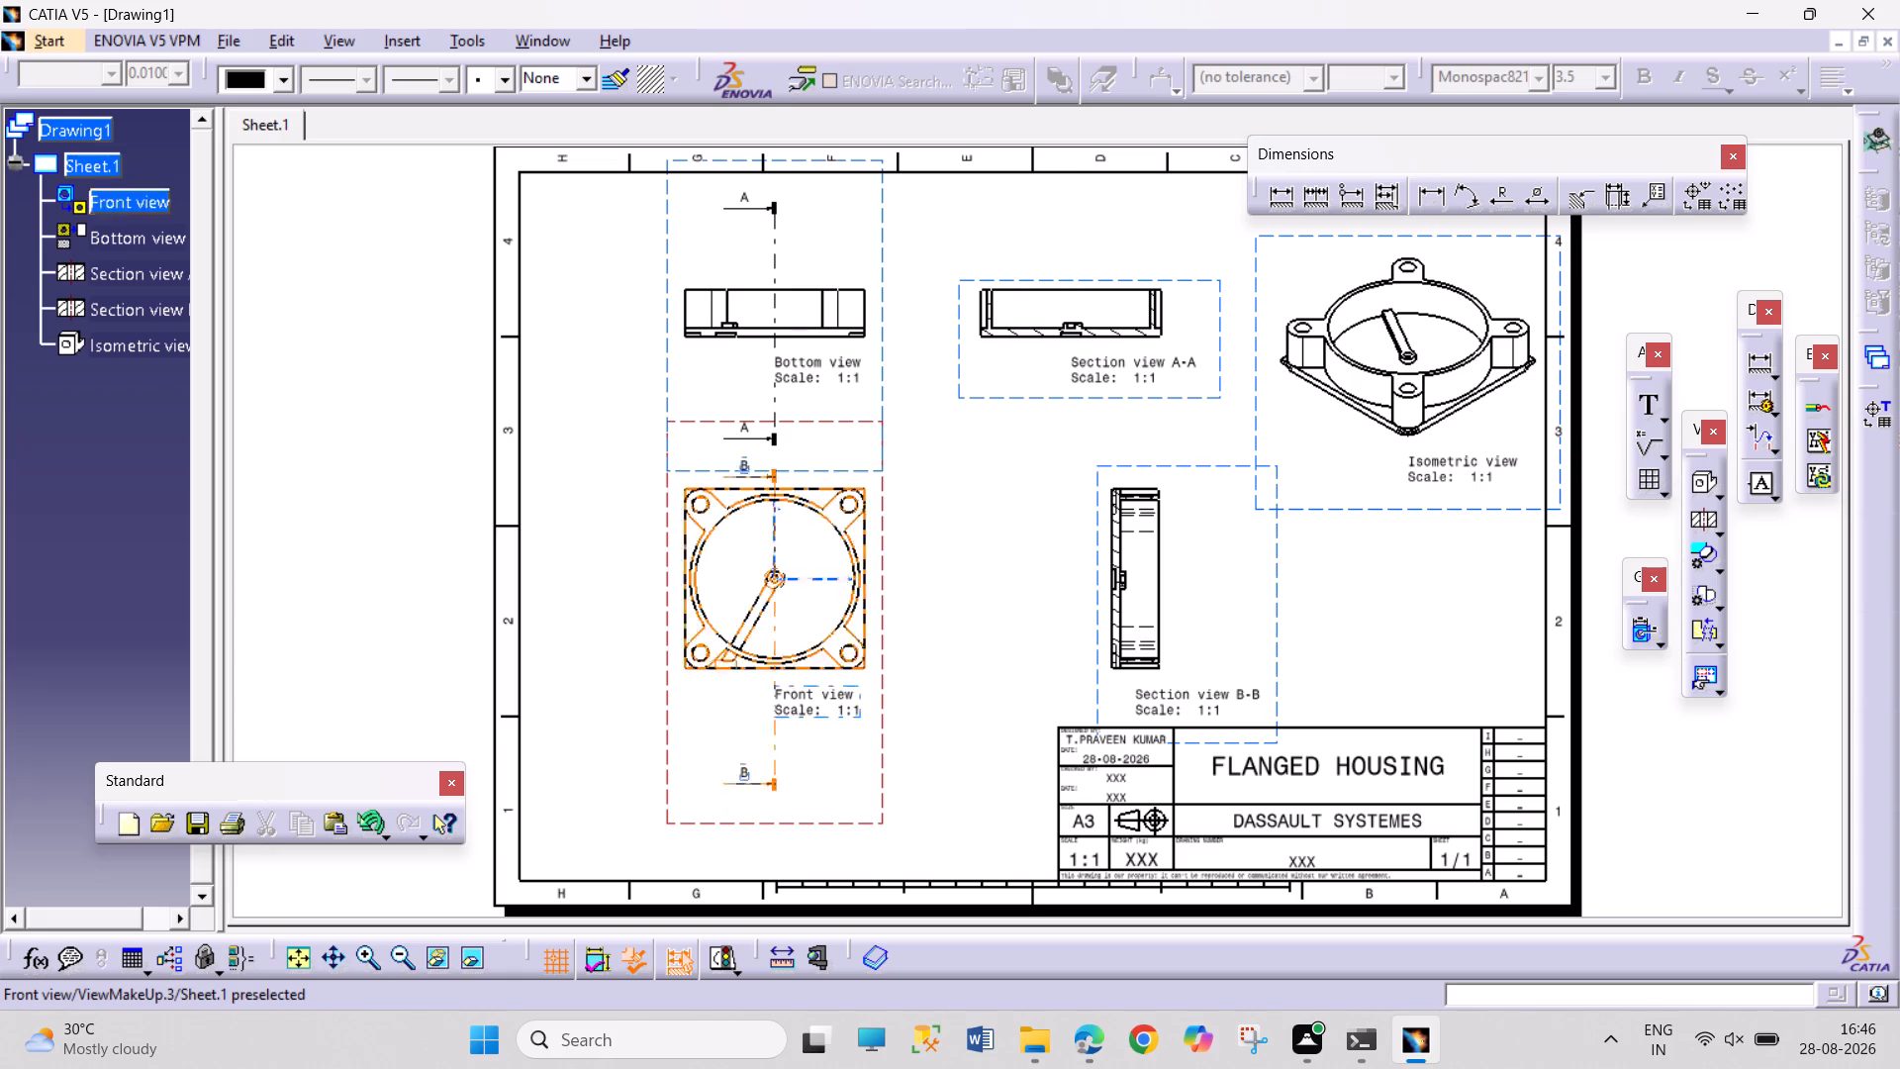
# Turn on the axis and centre line display in the front view's dress-up properties.
pyautogui.rightClick(885, 591)
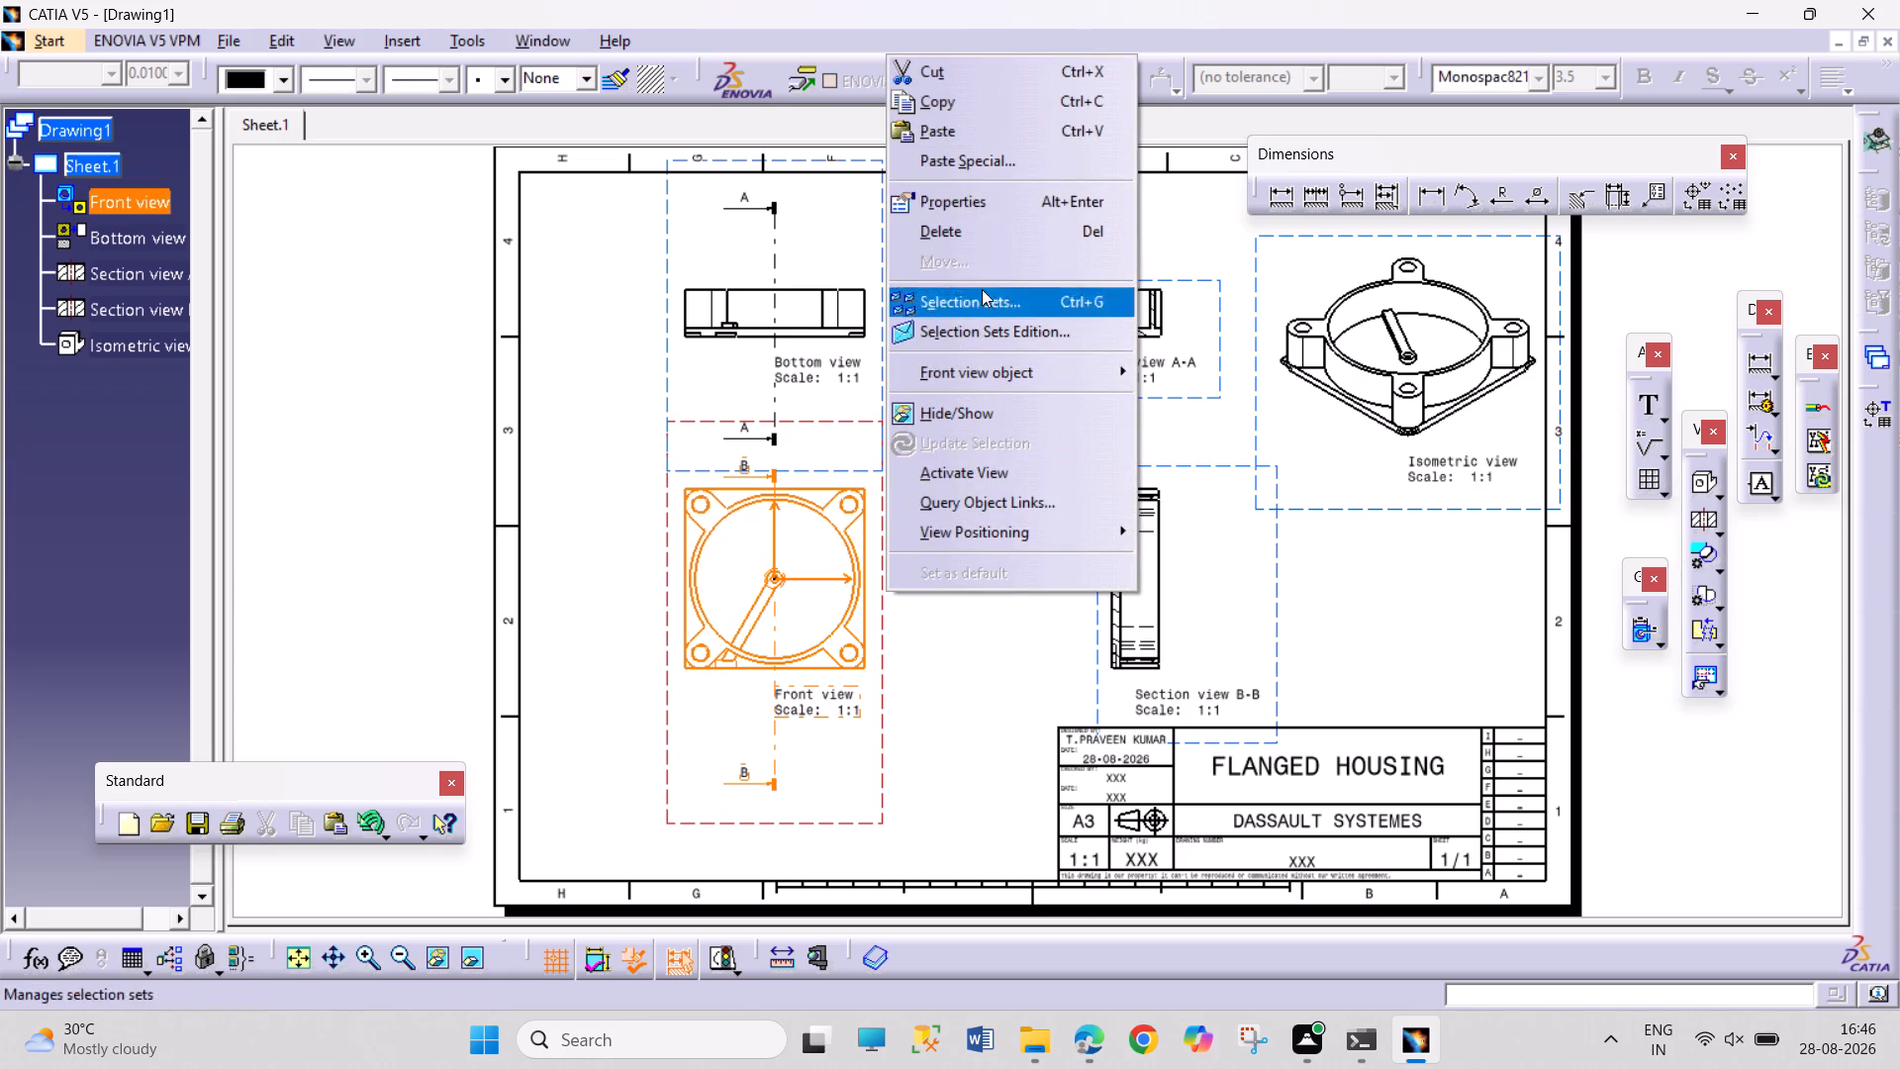
pyautogui.click(963, 205)
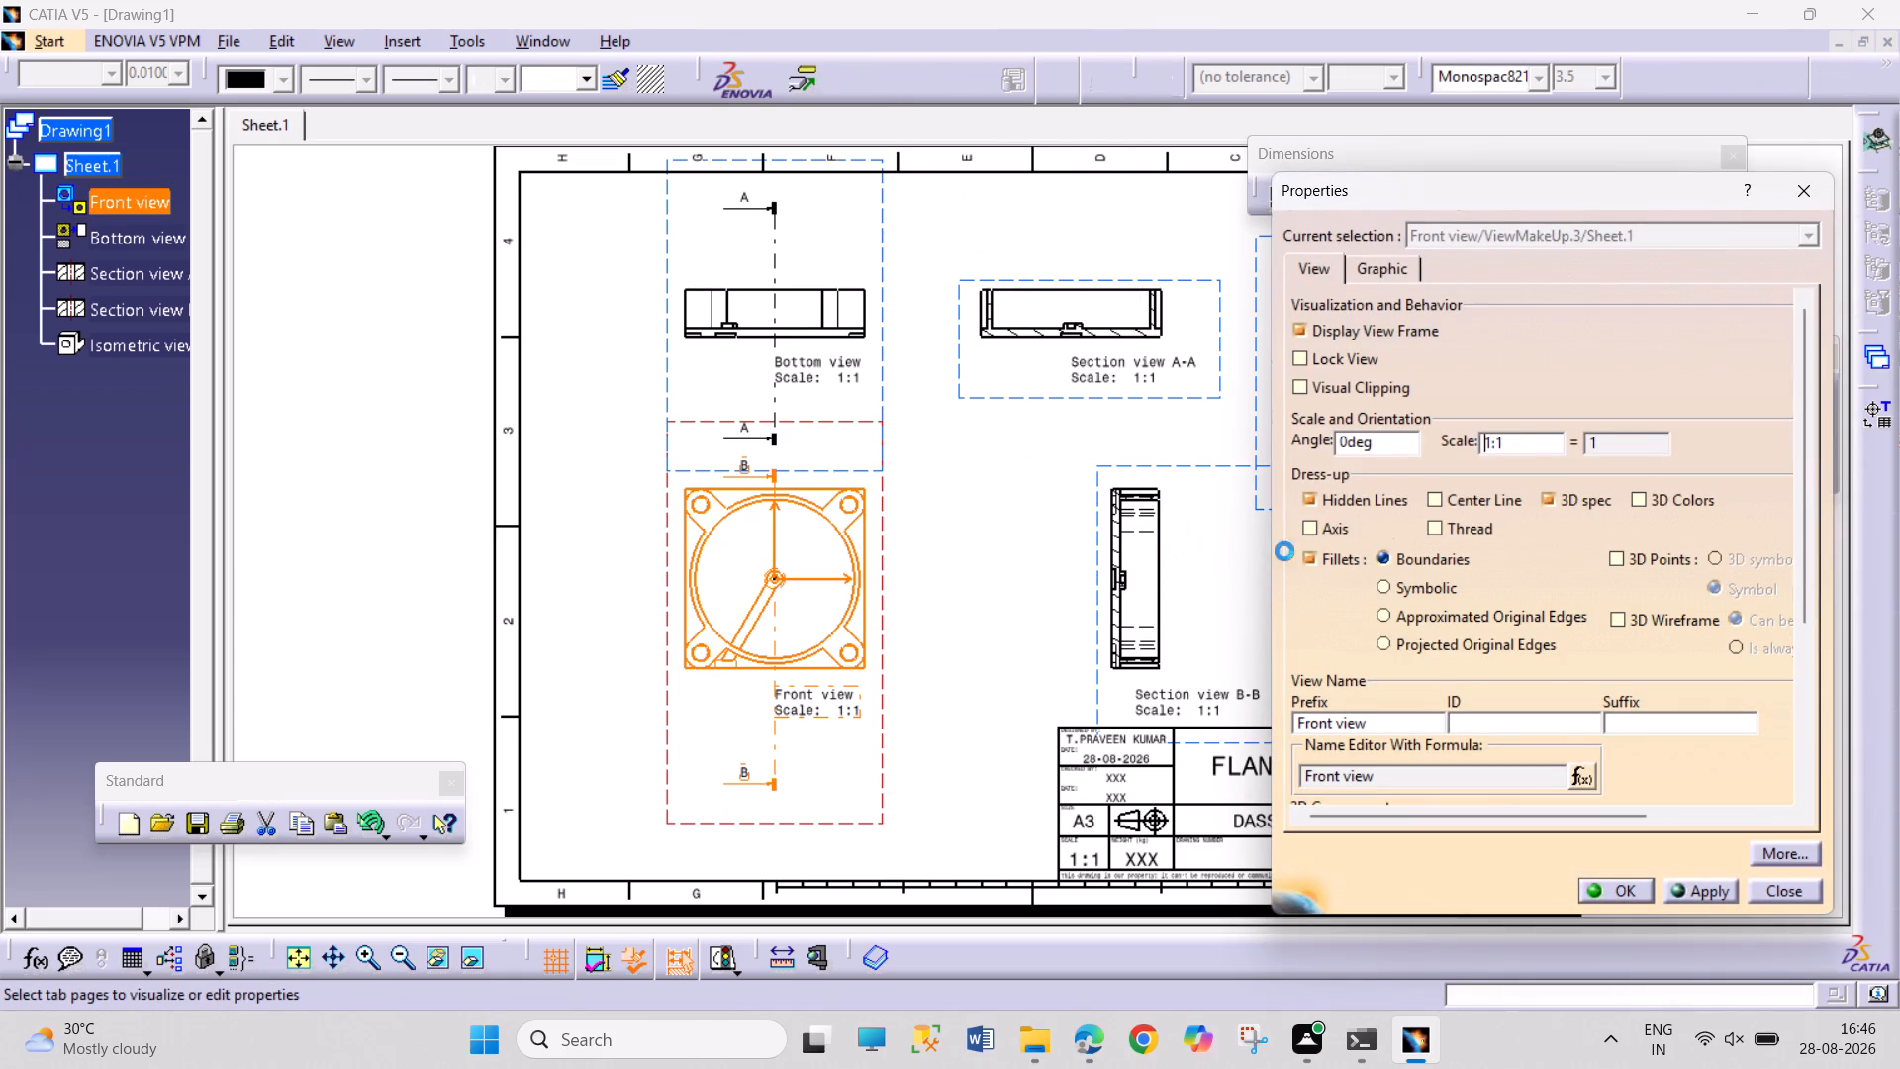
pyautogui.click(1351, 526)
pyautogui.click(1474, 502)
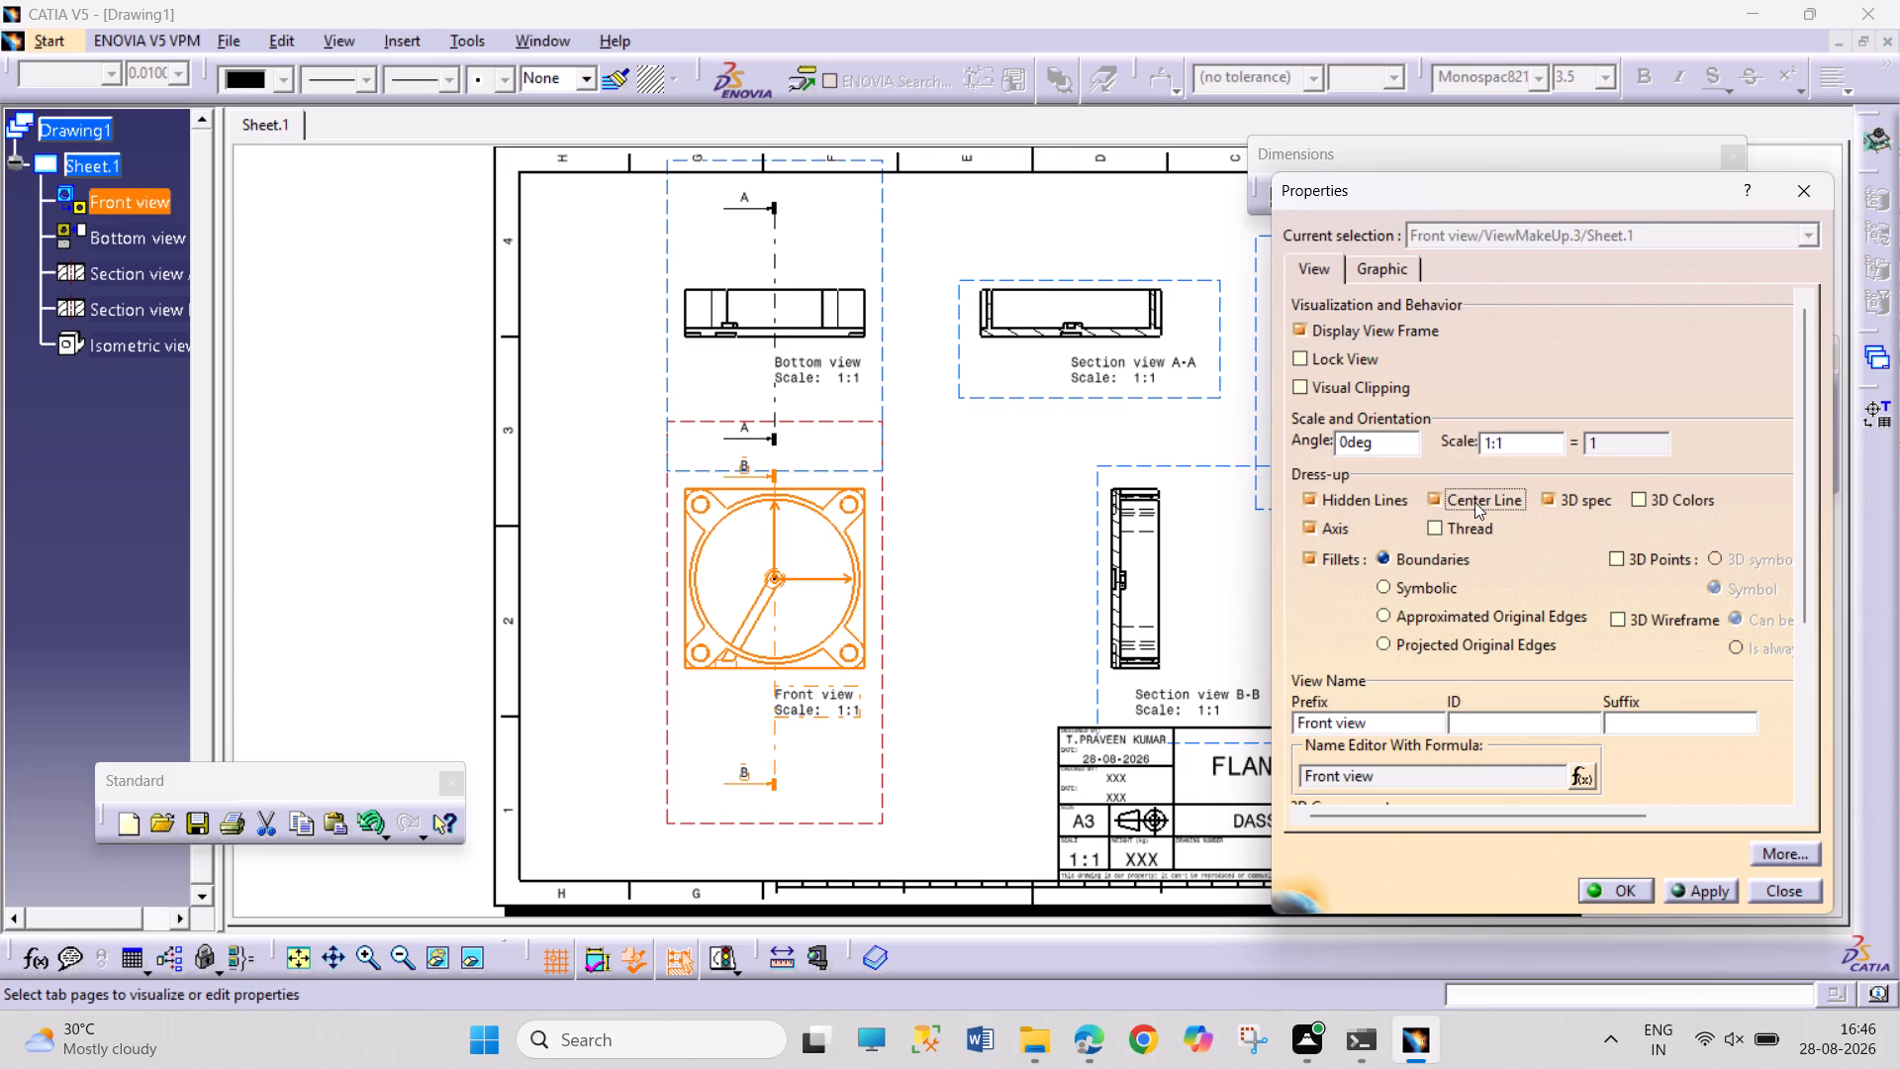
pyautogui.click(1620, 896)
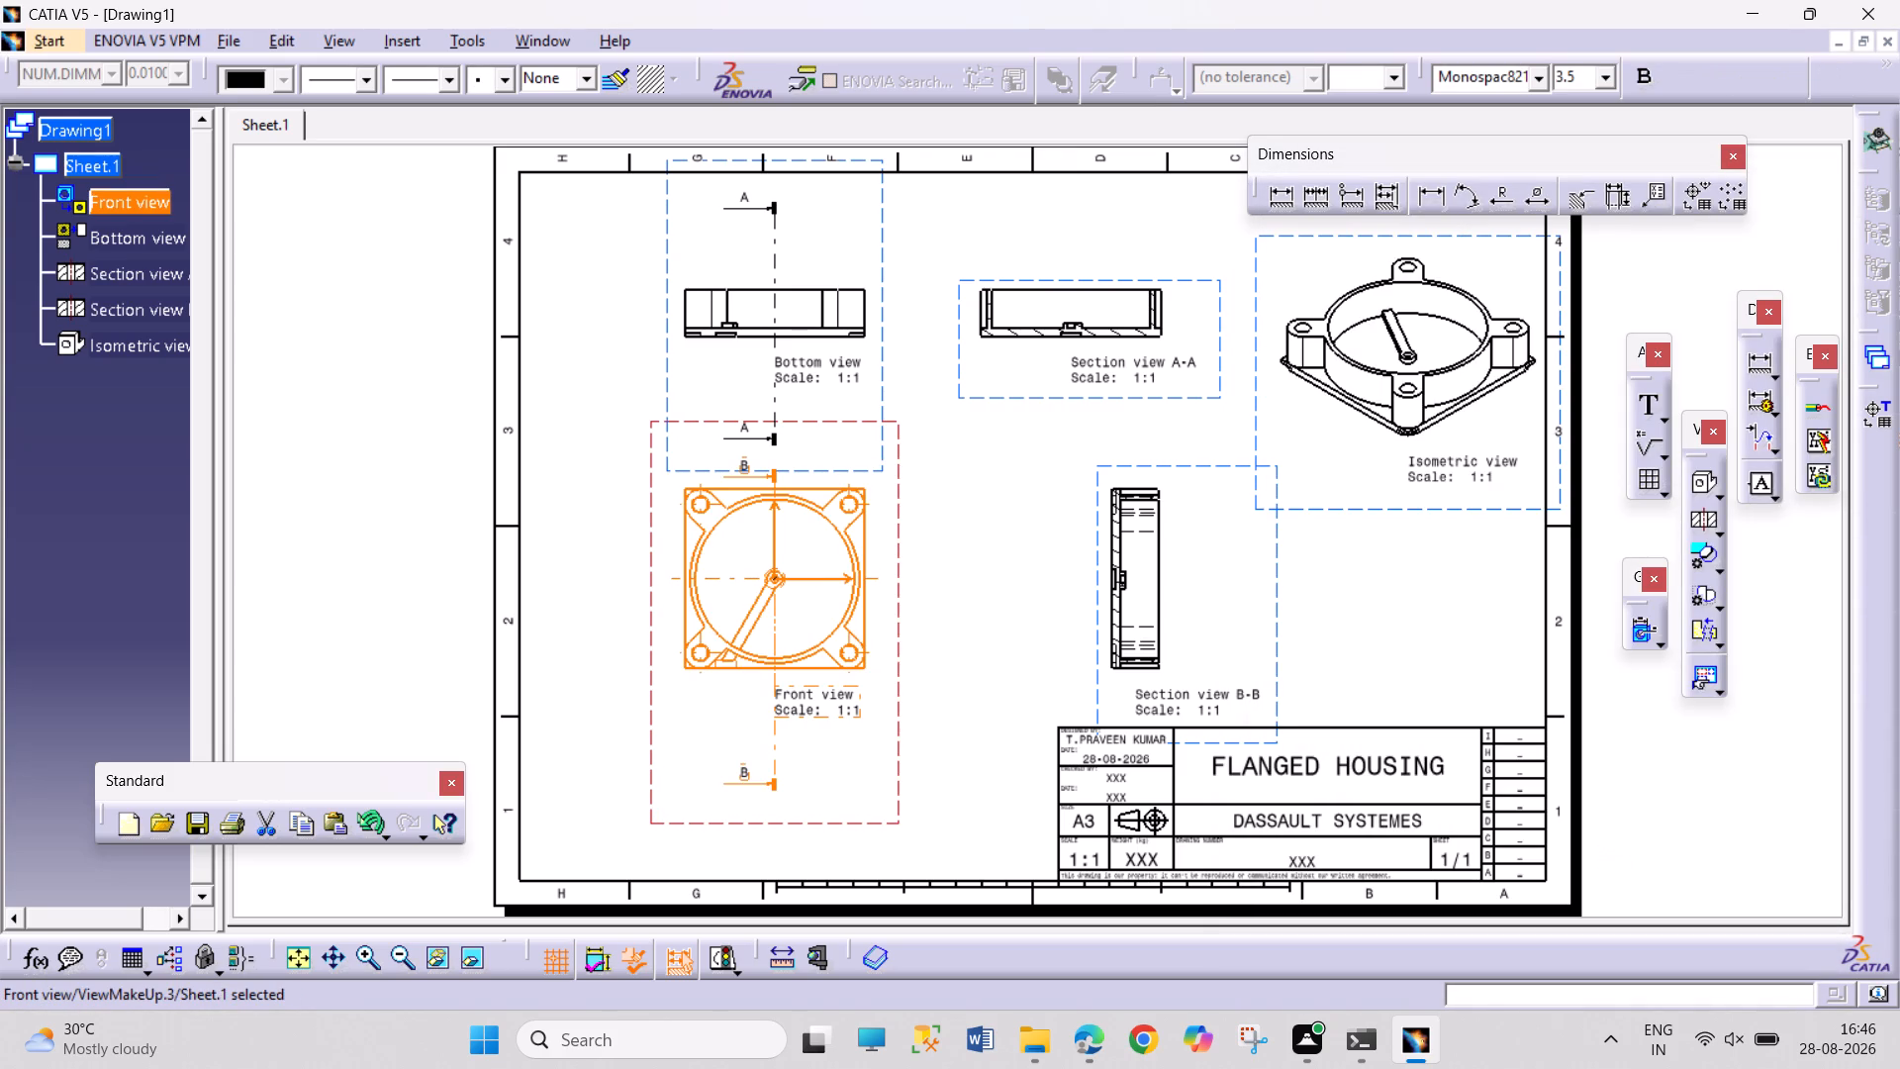
pyautogui.click(1649, 809)
pyautogui.tripleClick(1649, 809)
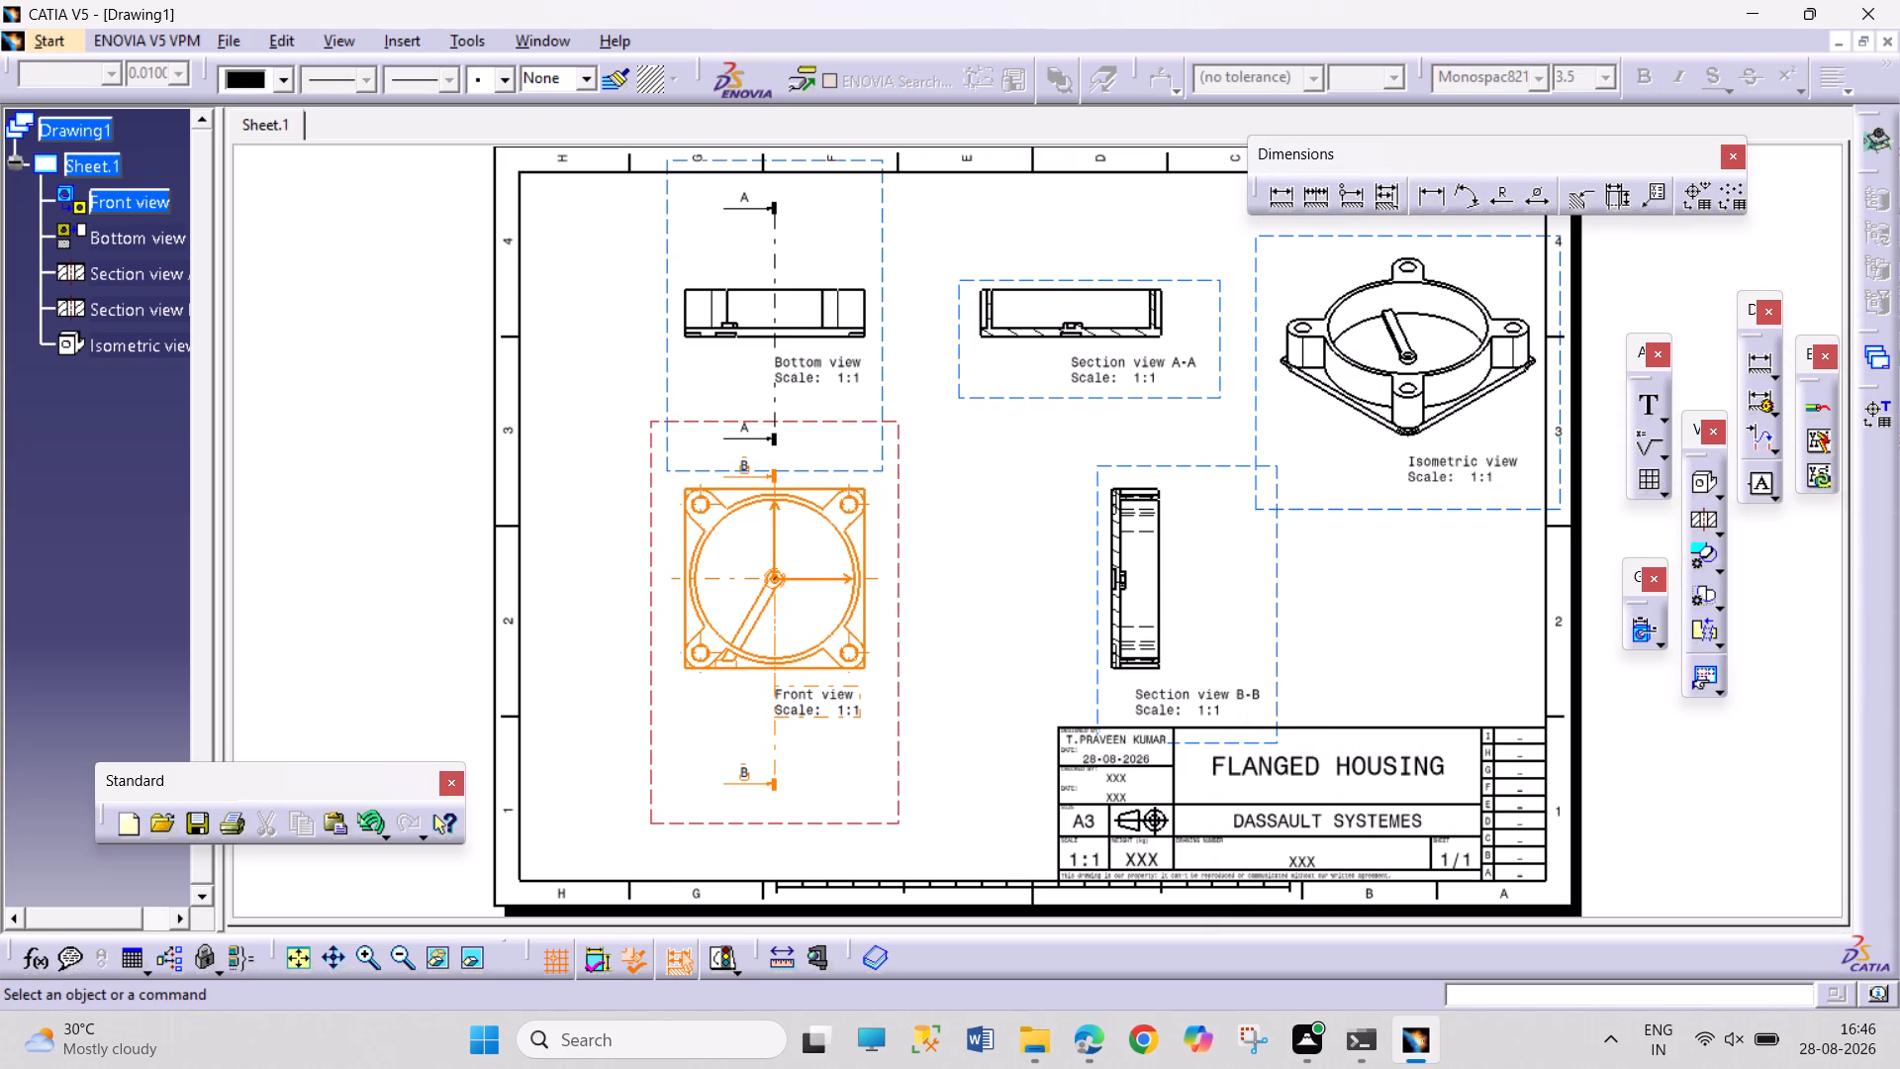
# Turn on hidden lines, centre lines, axes, threads and 3D colours in the isometric view's dress-up properties.
pyautogui.rightClick(1460, 507)
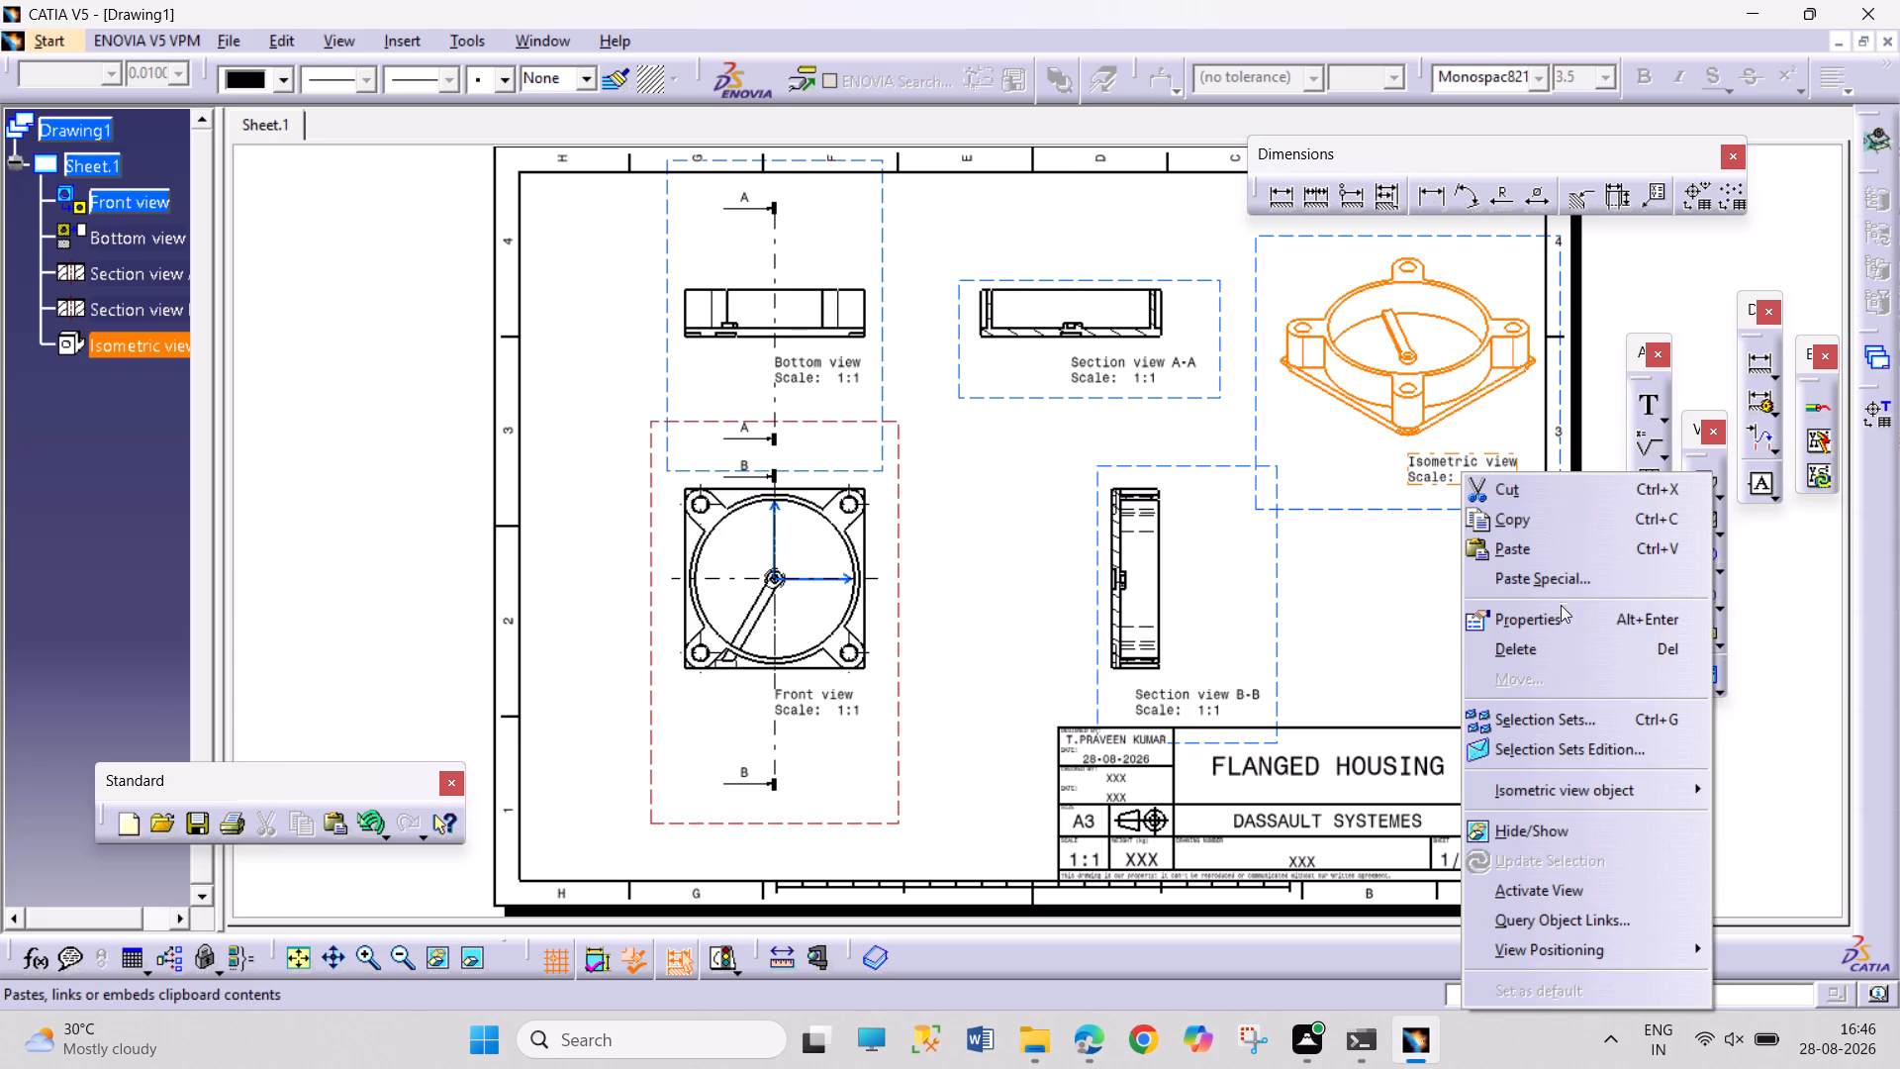
pyautogui.click(1570, 622)
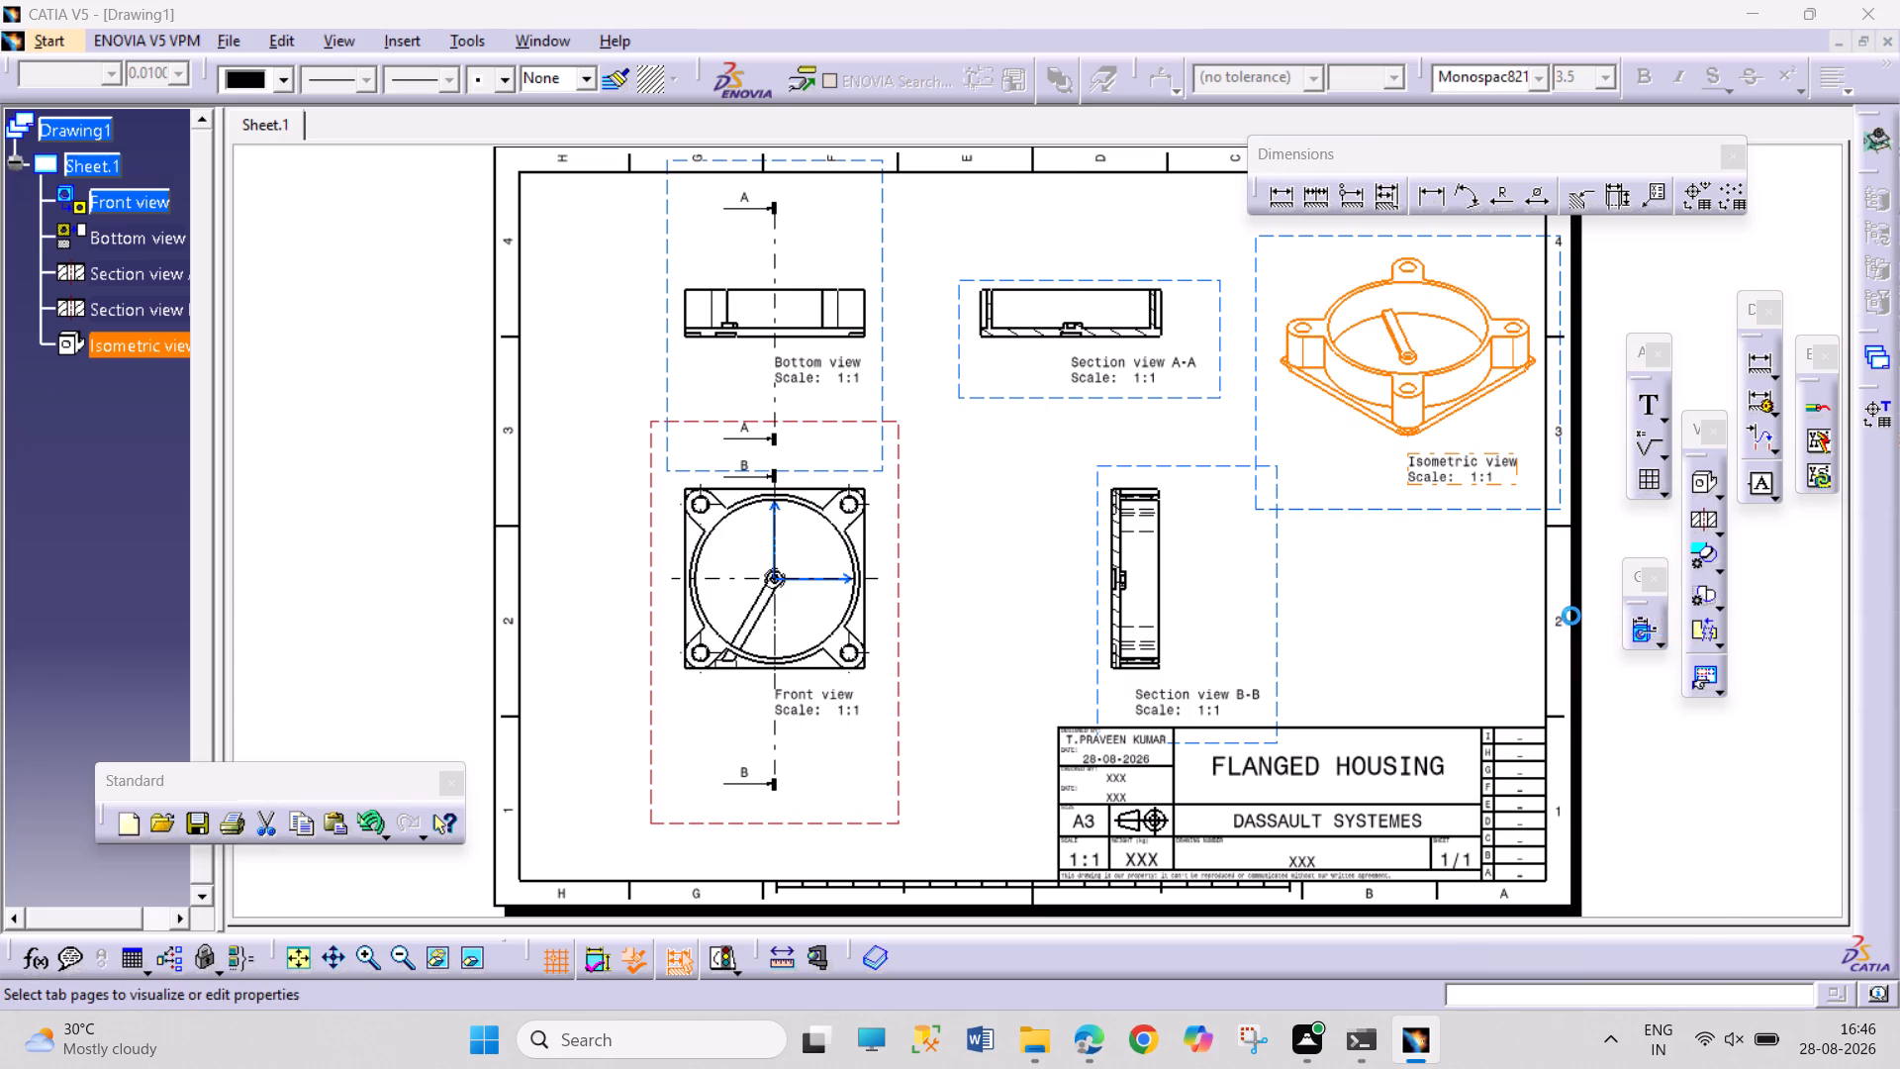
pyautogui.click(1343, 536)
pyautogui.click(1356, 510)
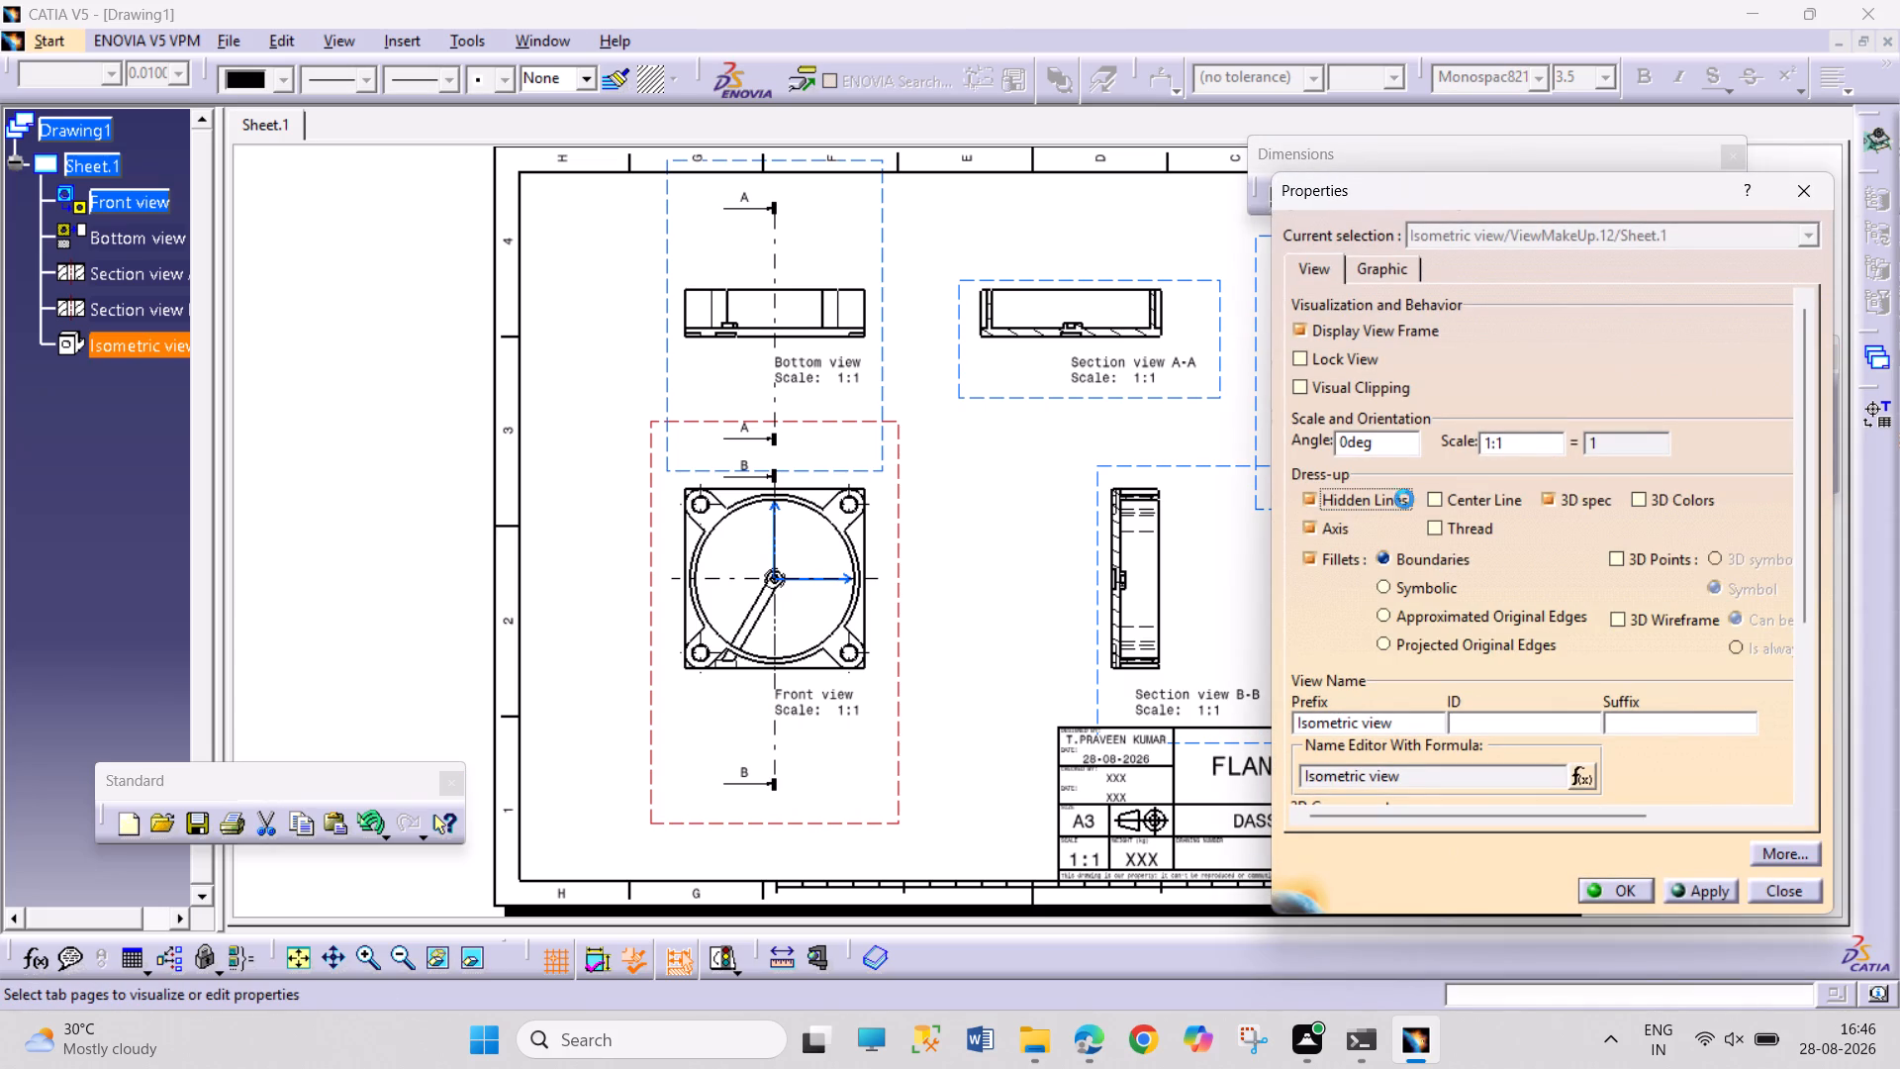
pyautogui.moveTo(1432, 524); pyautogui.dragTo(1448, 517)
pyautogui.click(1472, 495)
pyautogui.moveTo(1641, 493); pyautogui.dragTo(1642, 502)
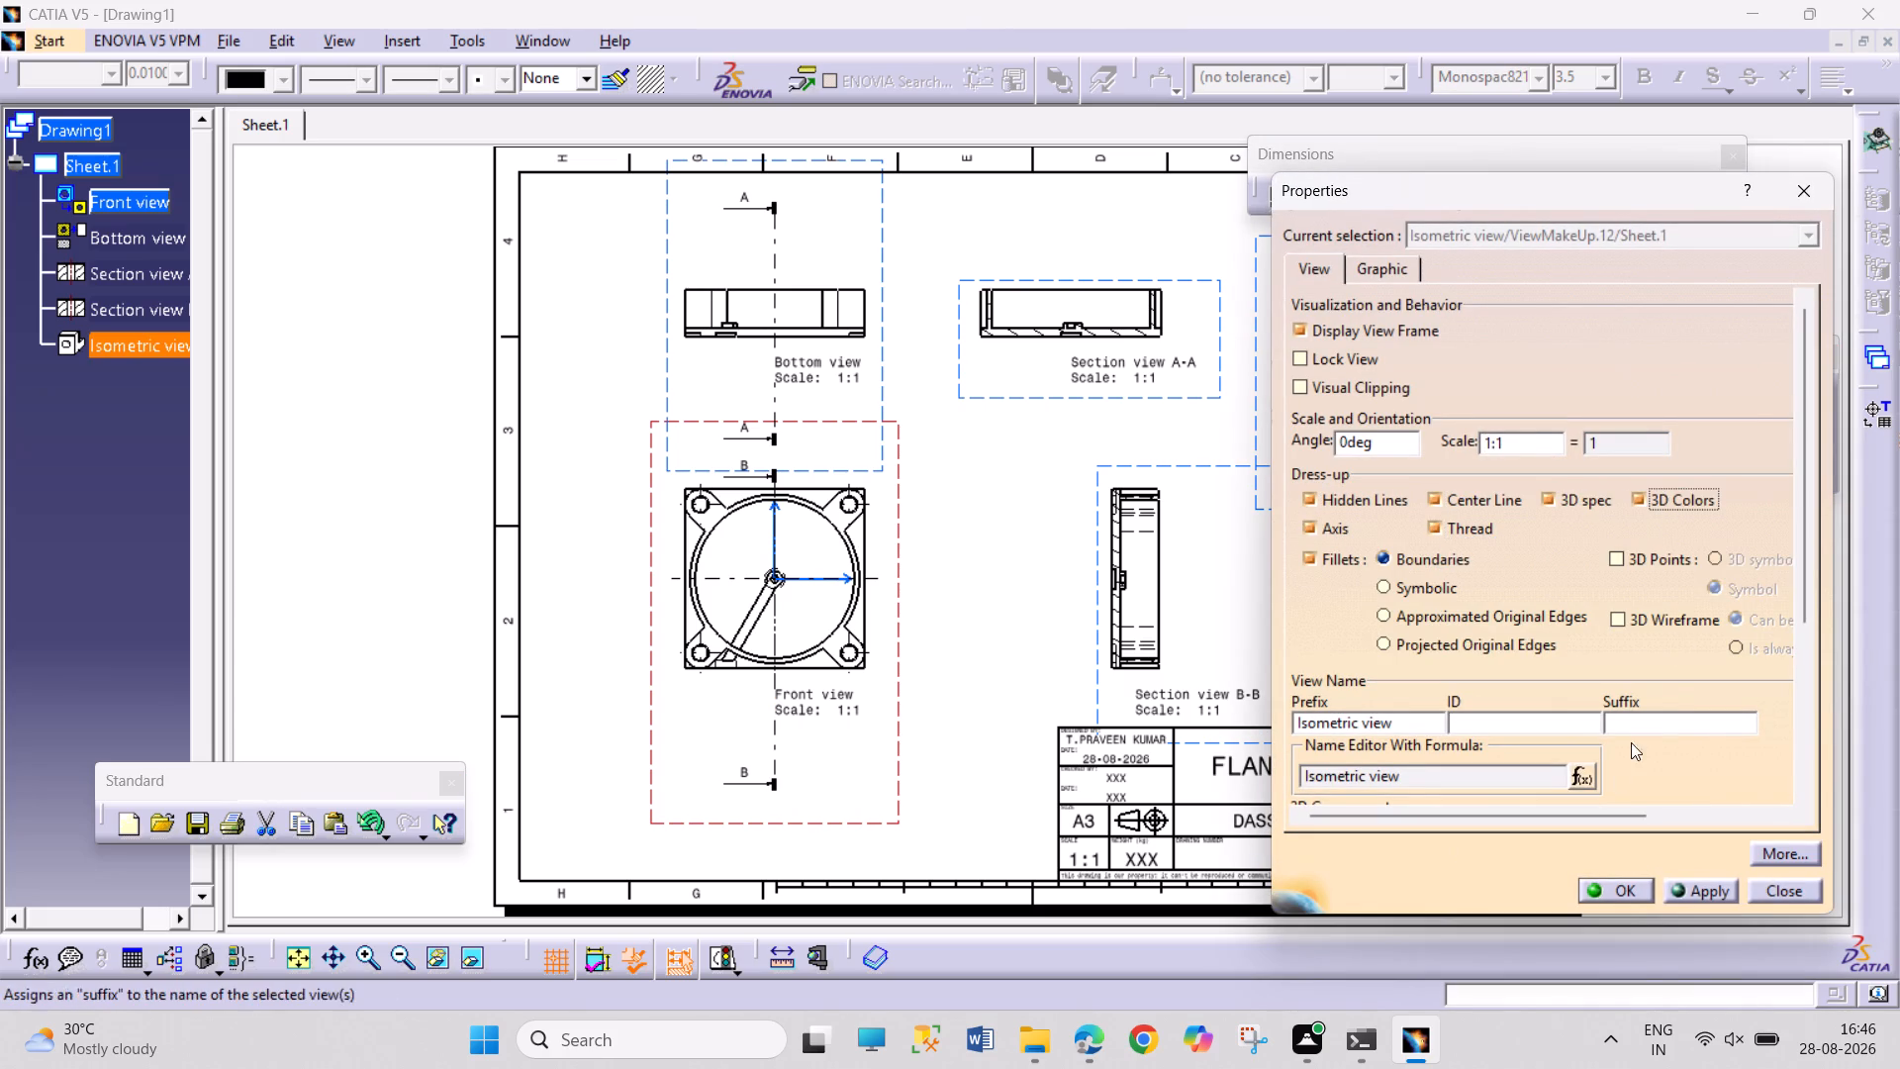
pyautogui.click(1628, 897)
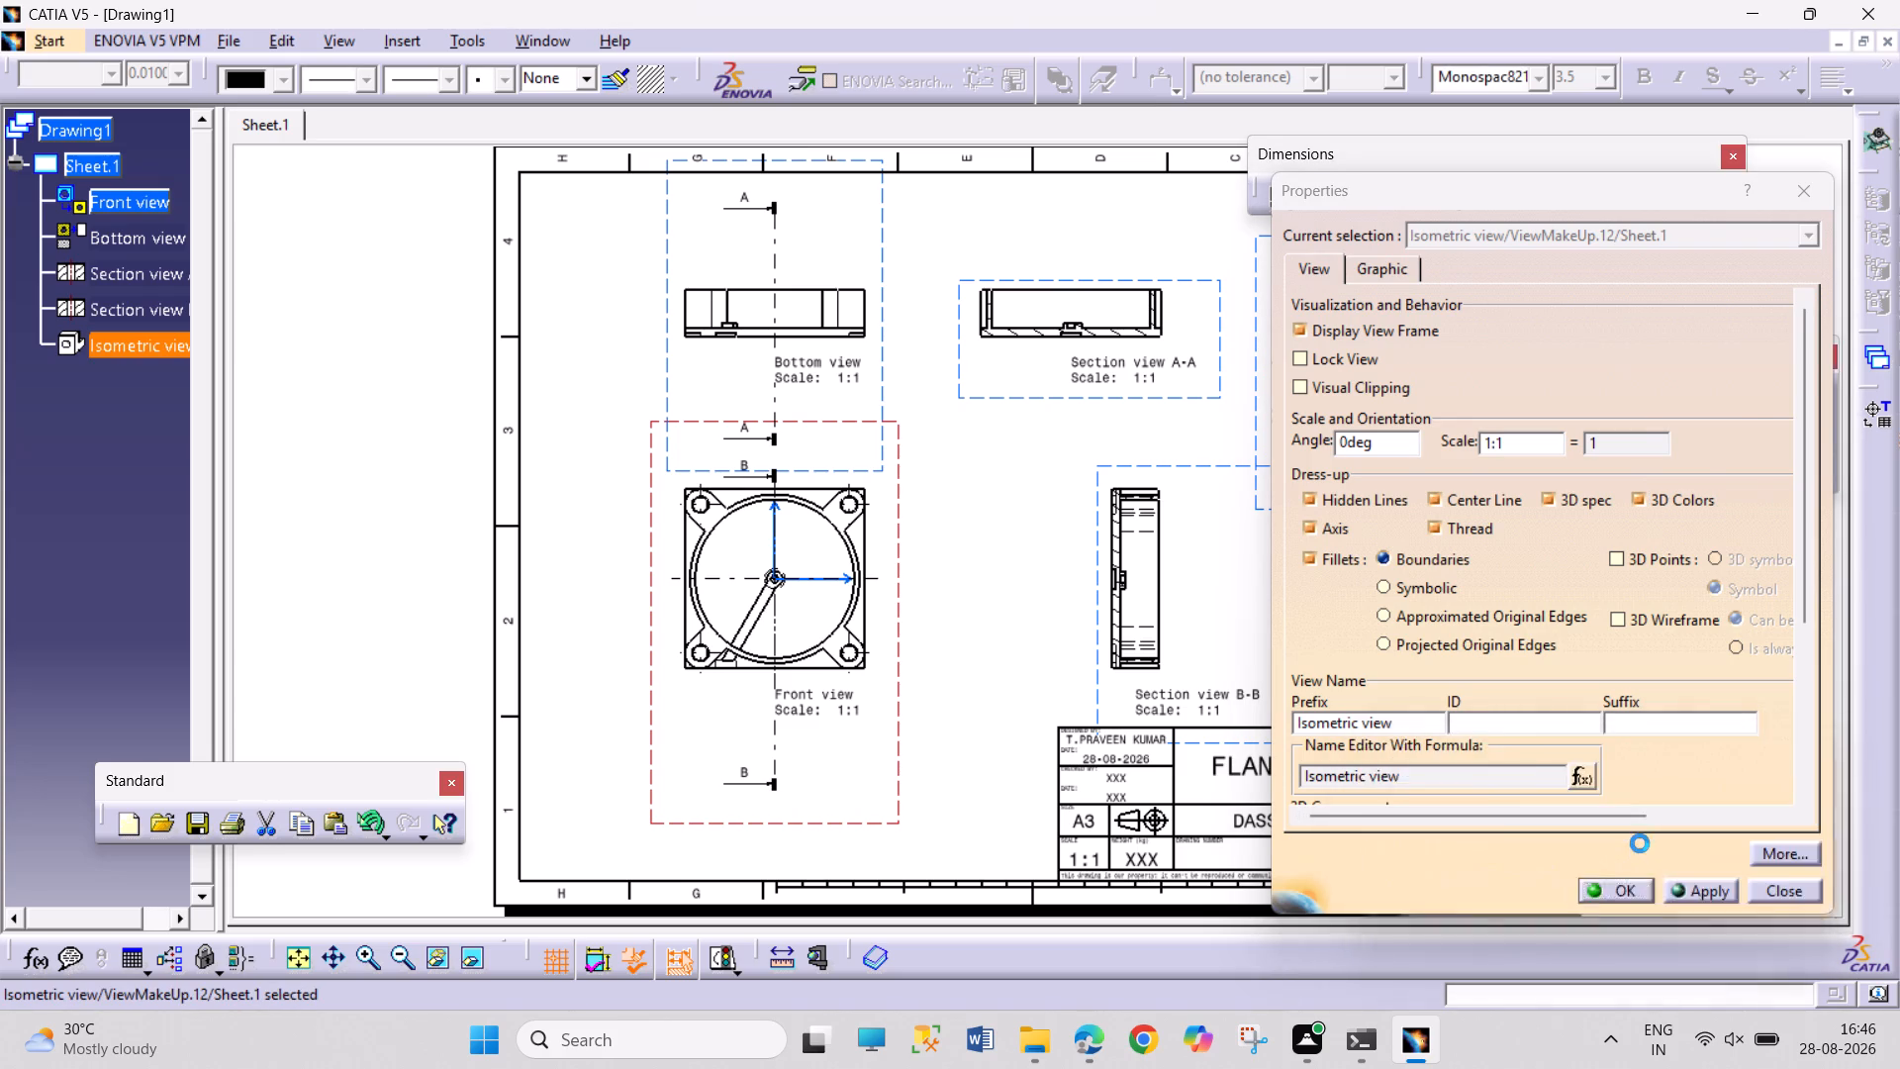
pyautogui.doubleClick(1429, 640)
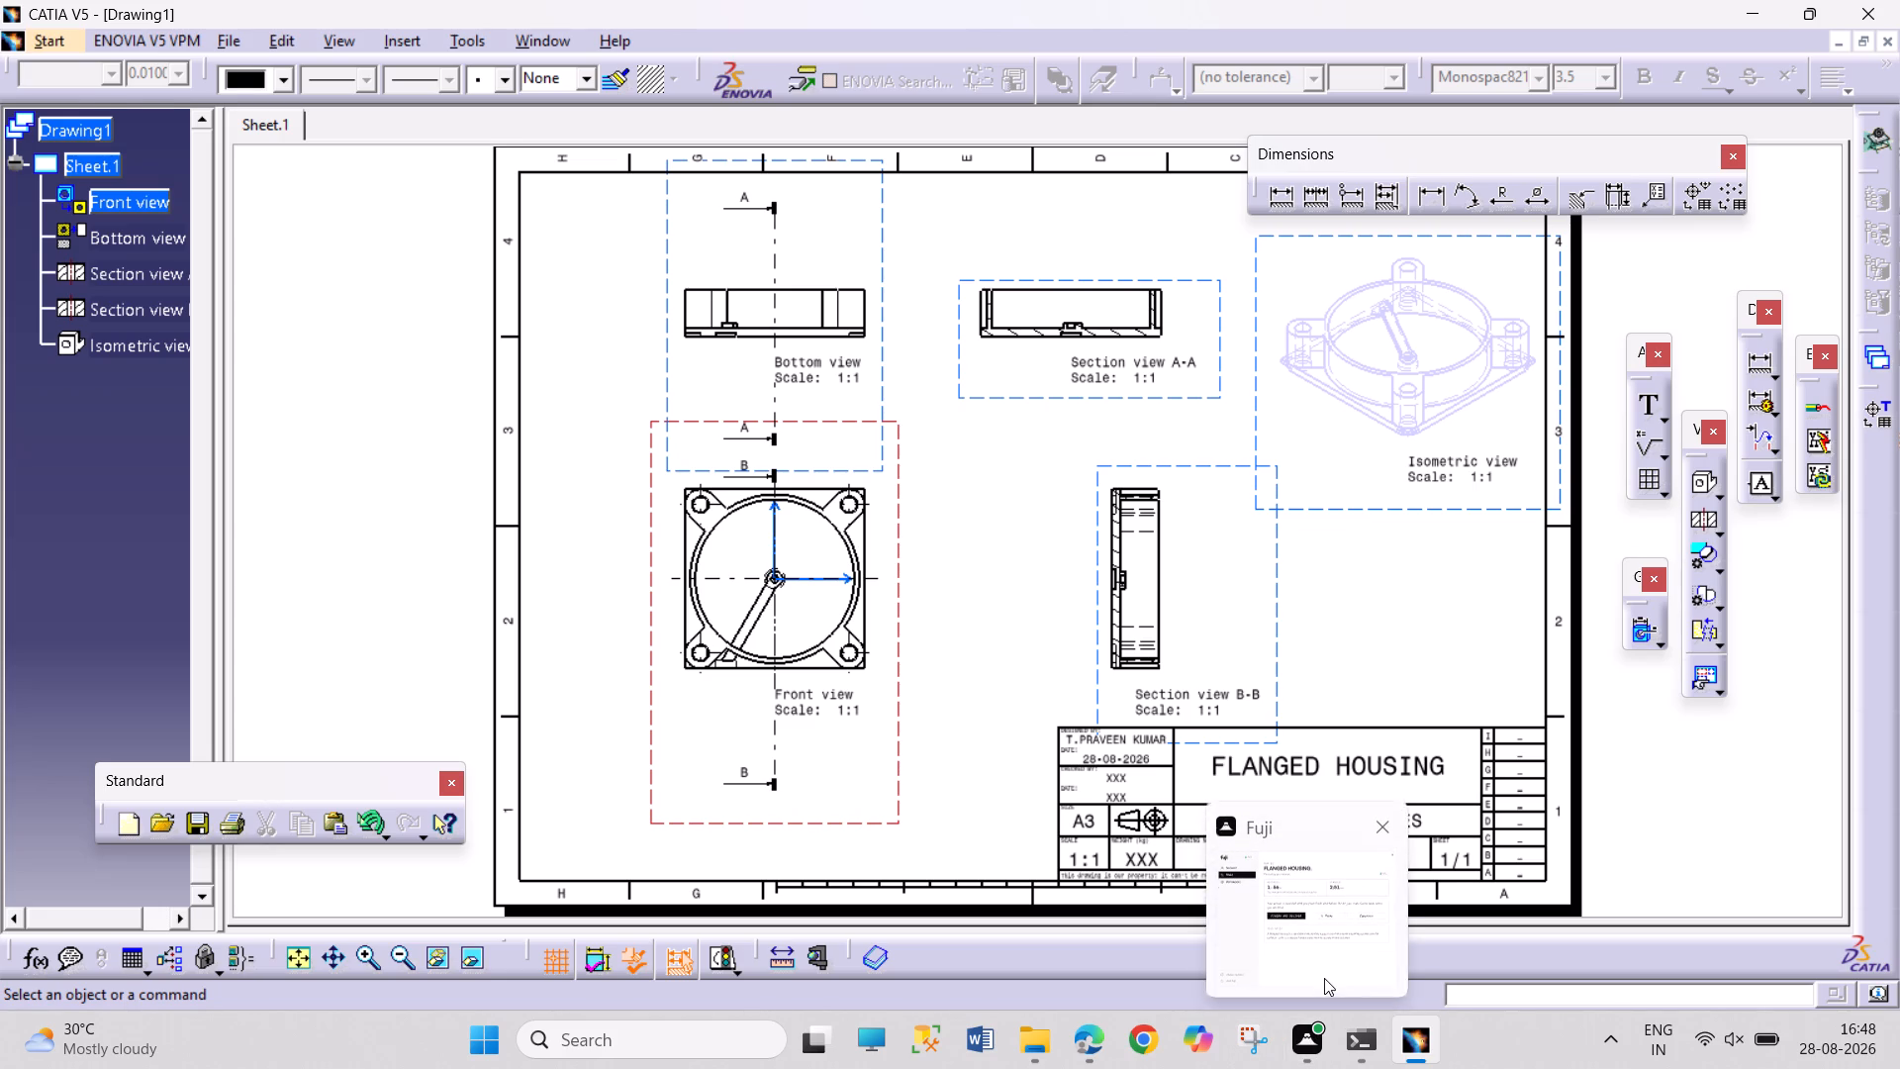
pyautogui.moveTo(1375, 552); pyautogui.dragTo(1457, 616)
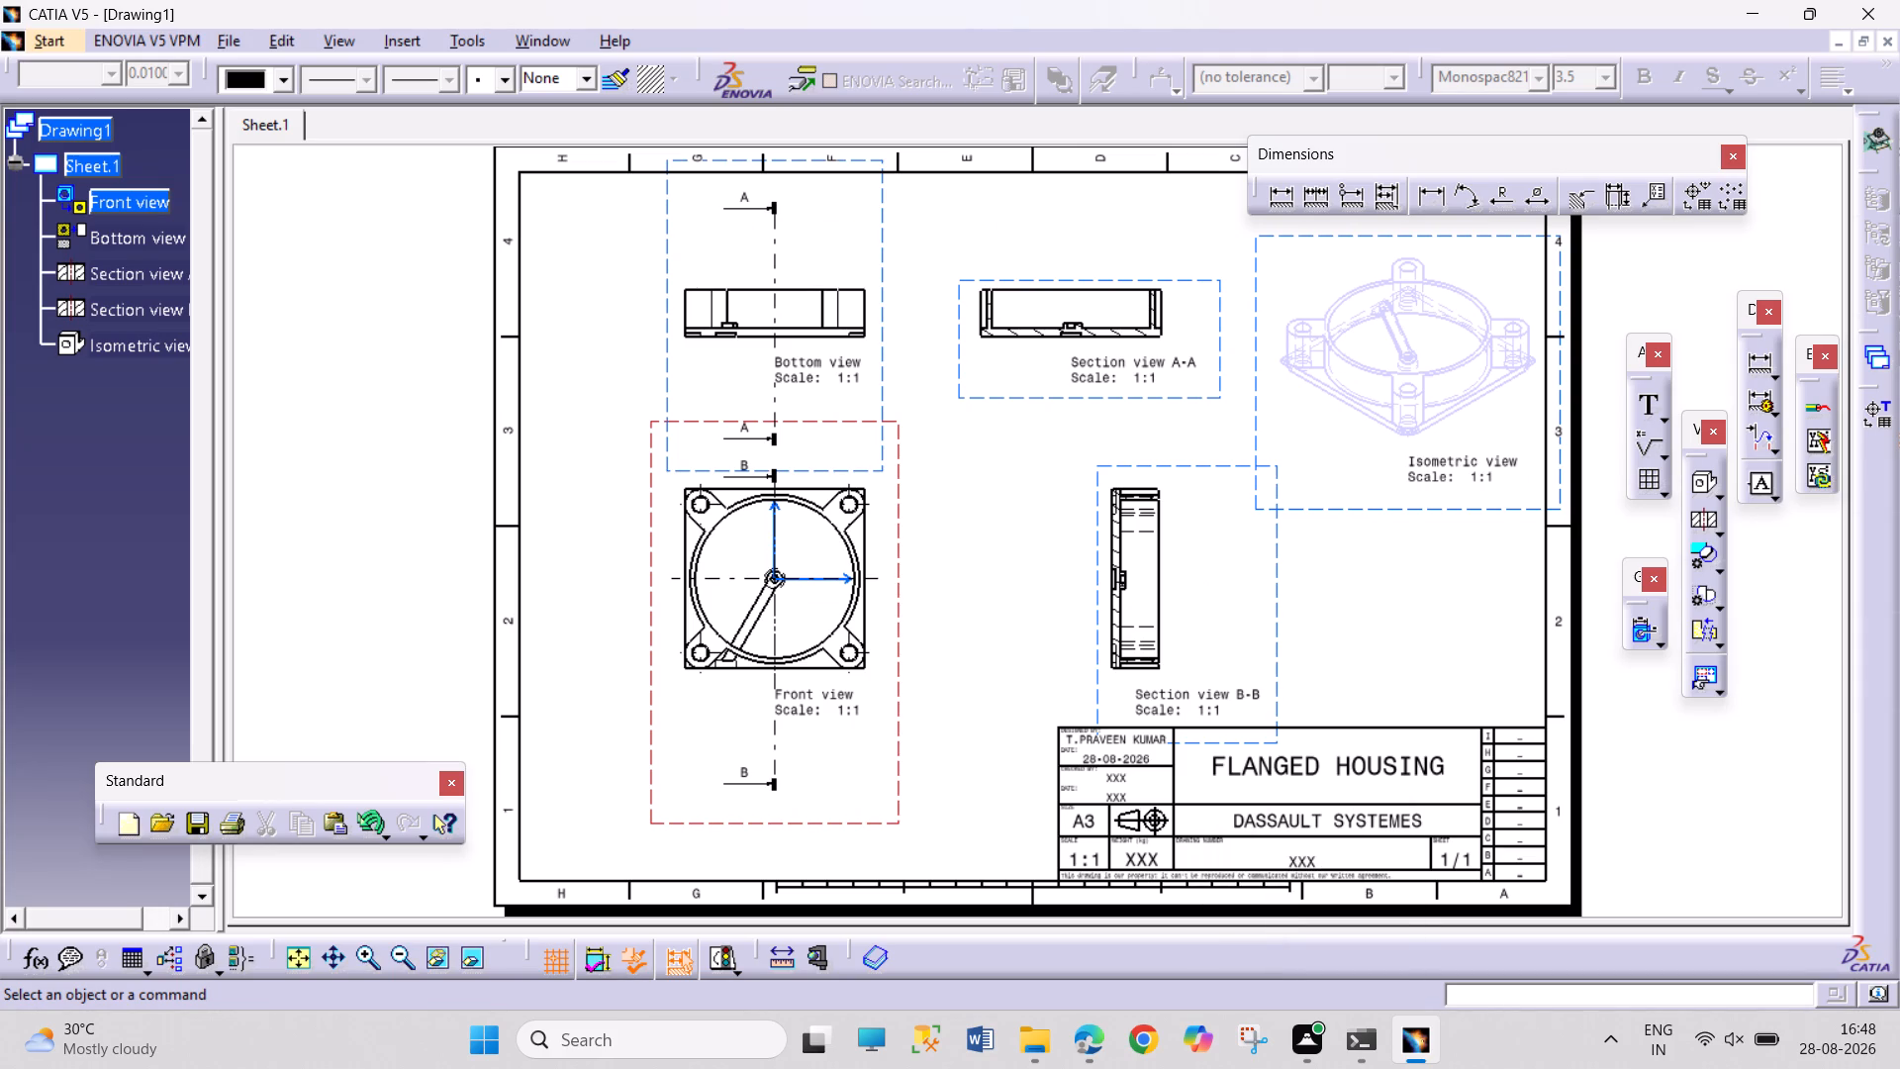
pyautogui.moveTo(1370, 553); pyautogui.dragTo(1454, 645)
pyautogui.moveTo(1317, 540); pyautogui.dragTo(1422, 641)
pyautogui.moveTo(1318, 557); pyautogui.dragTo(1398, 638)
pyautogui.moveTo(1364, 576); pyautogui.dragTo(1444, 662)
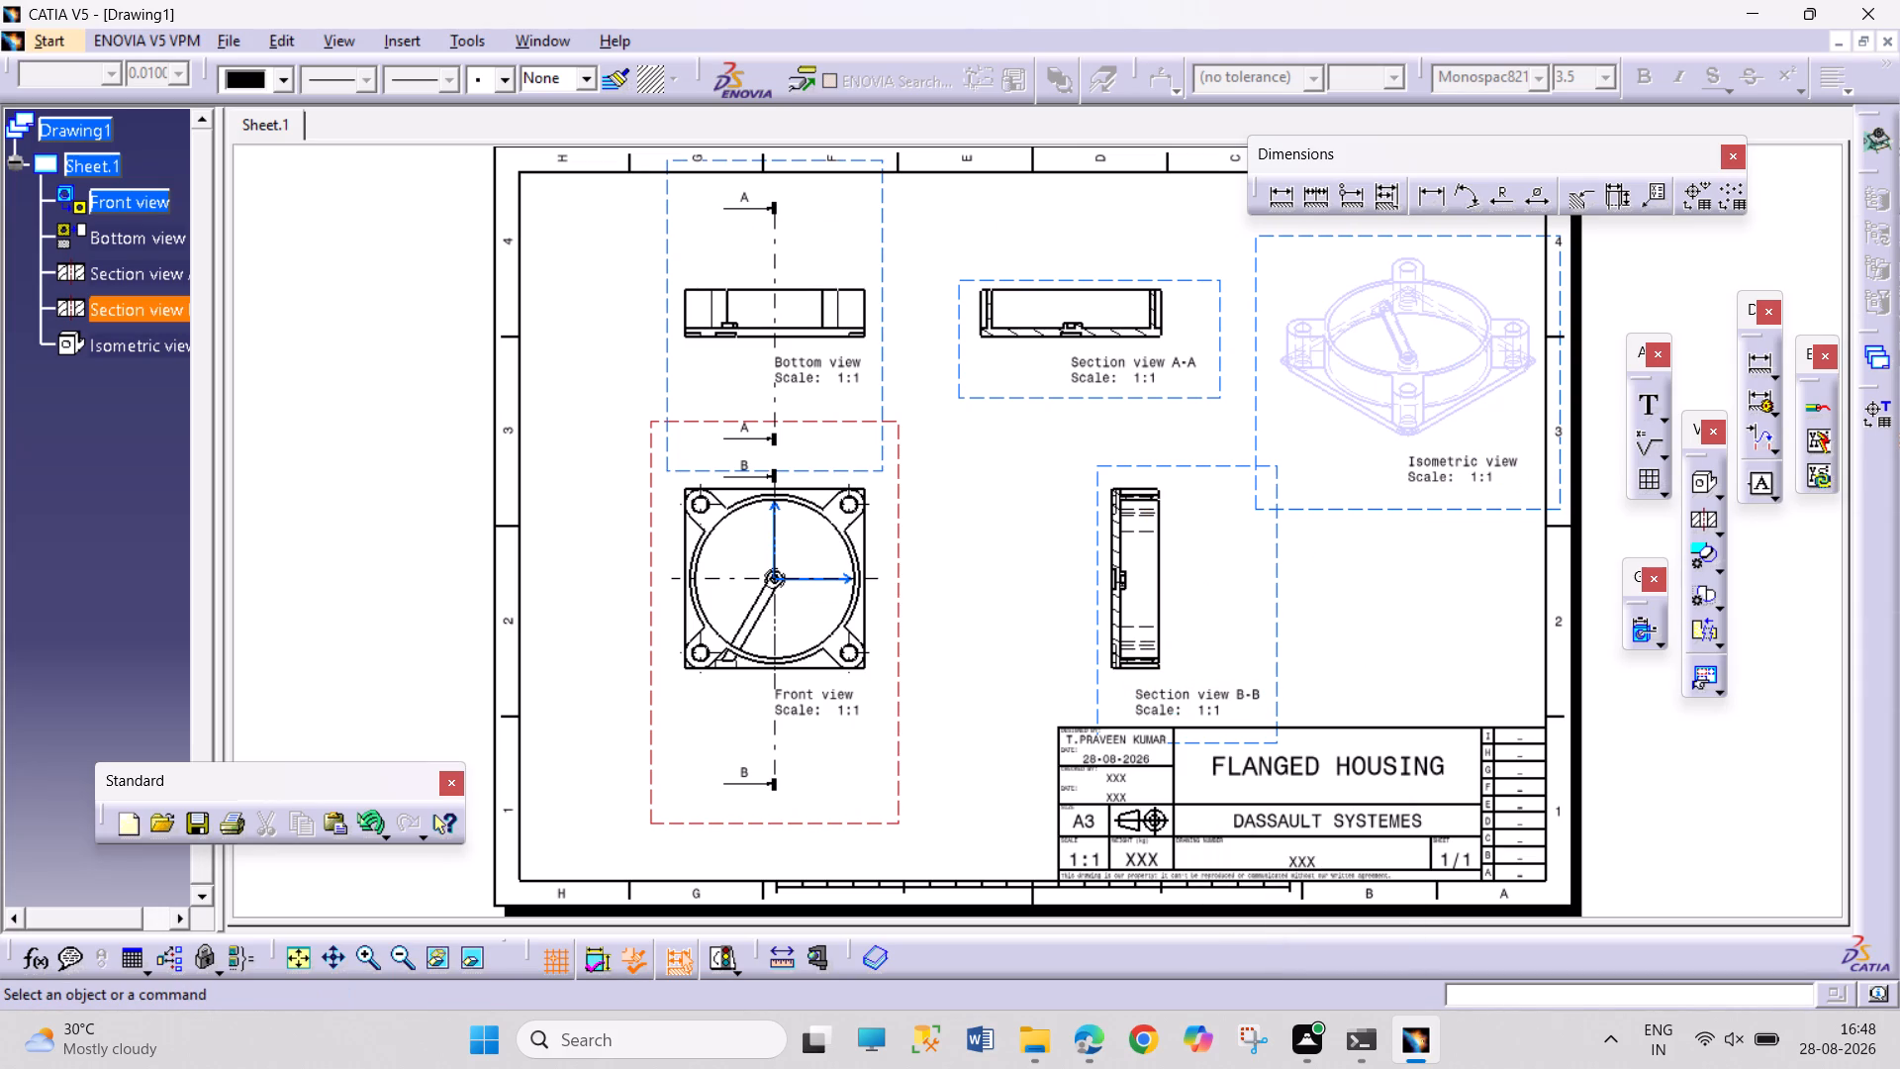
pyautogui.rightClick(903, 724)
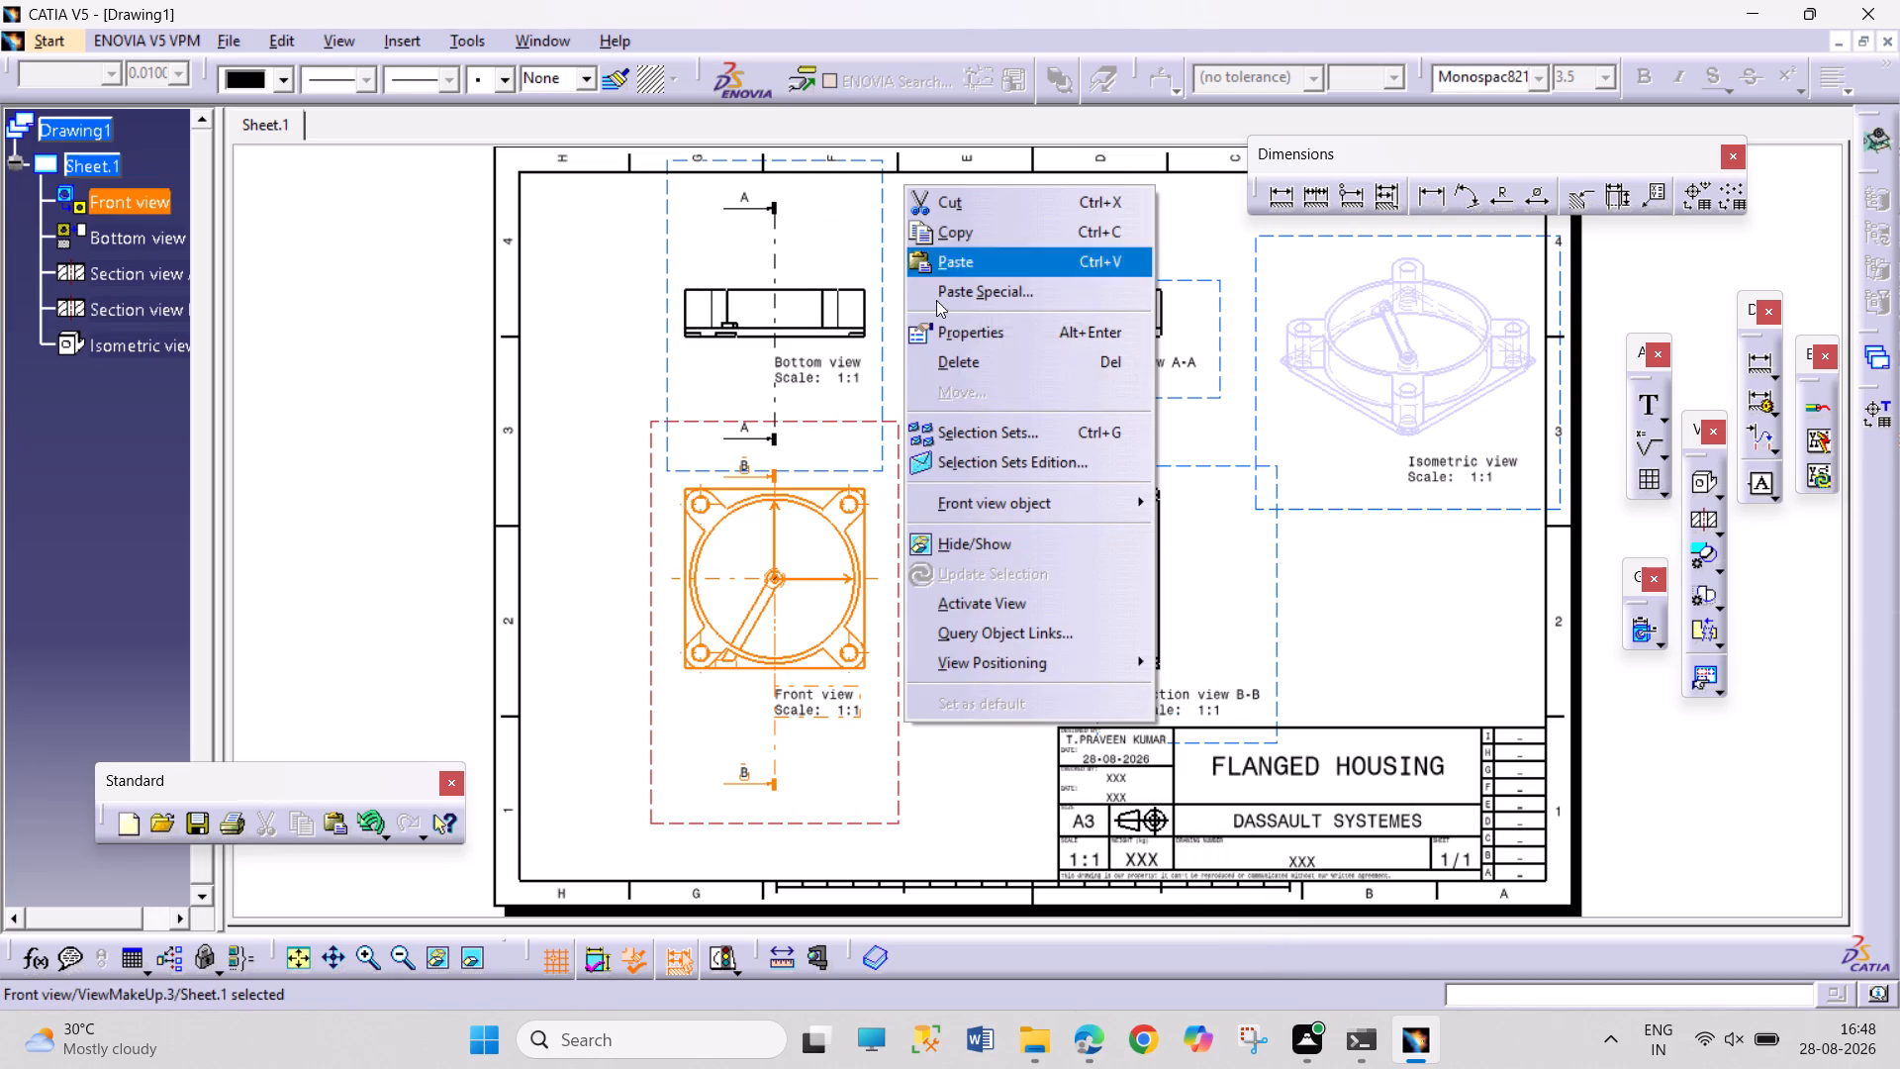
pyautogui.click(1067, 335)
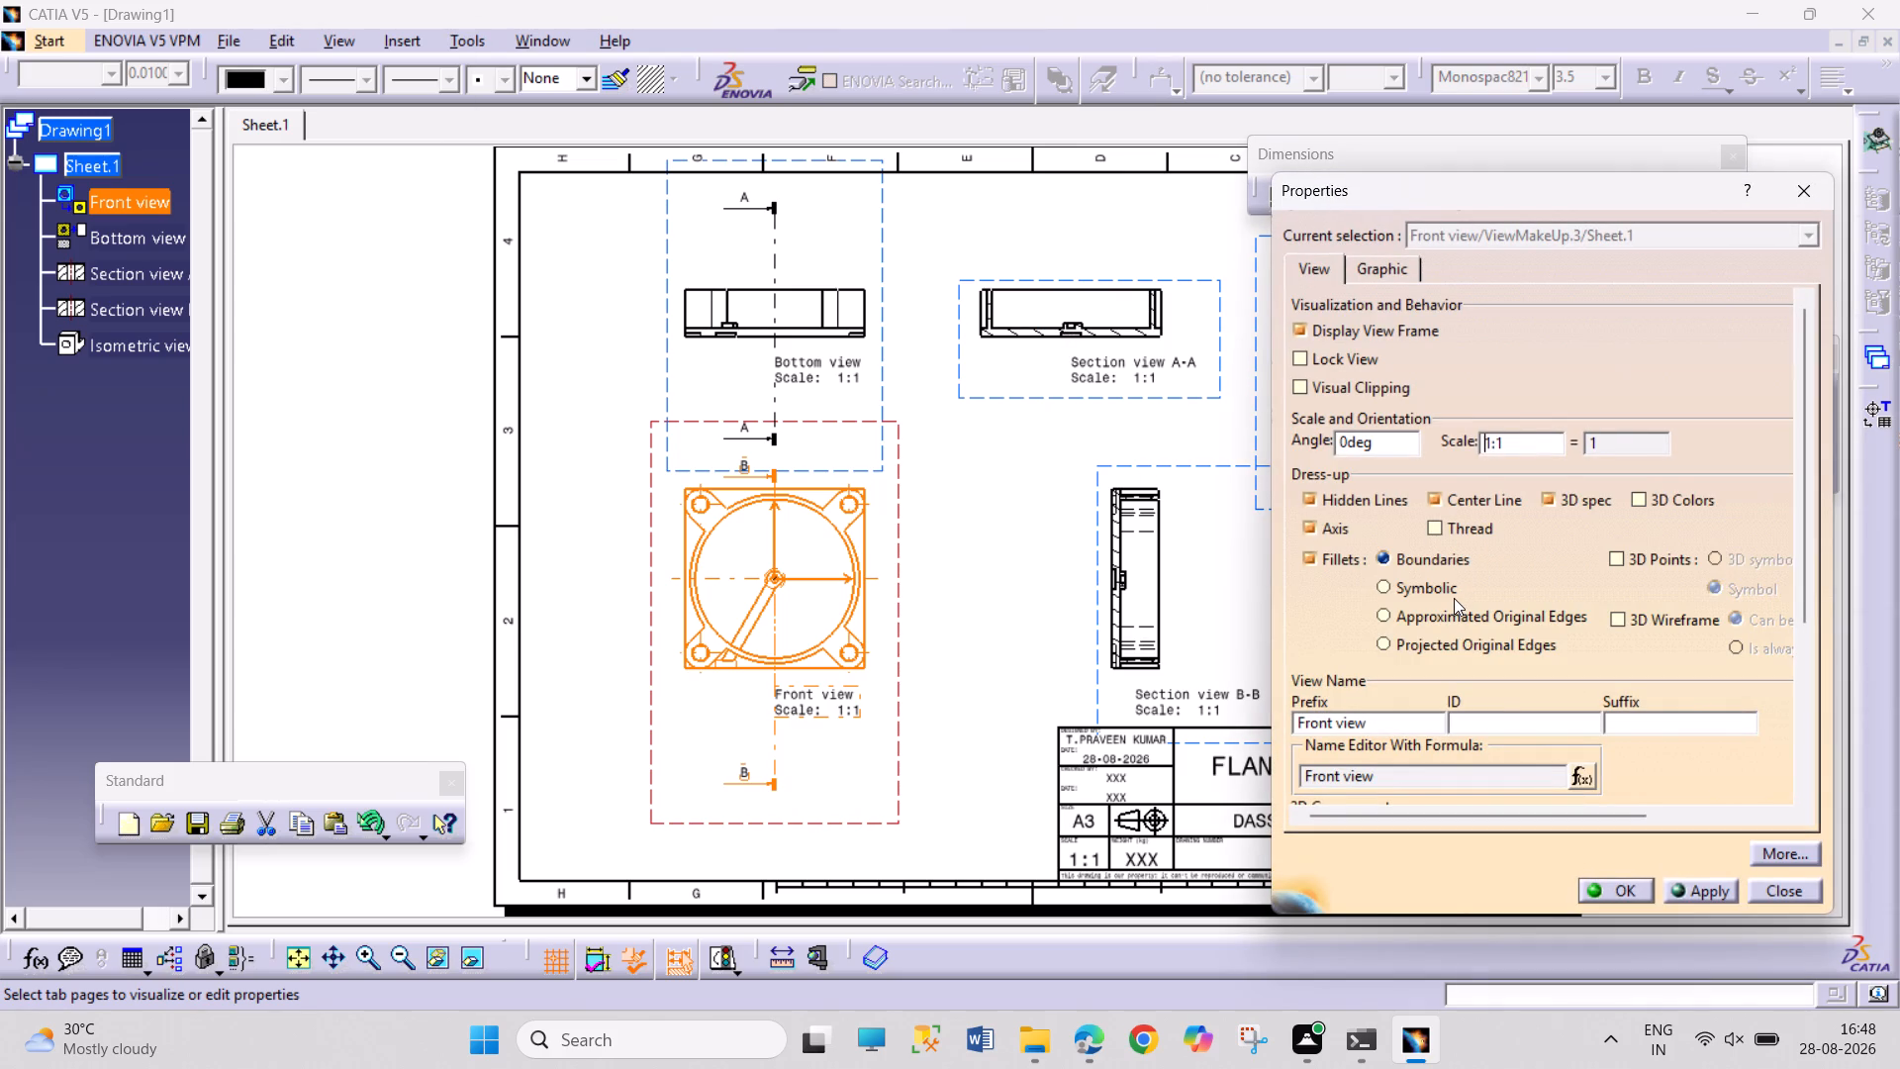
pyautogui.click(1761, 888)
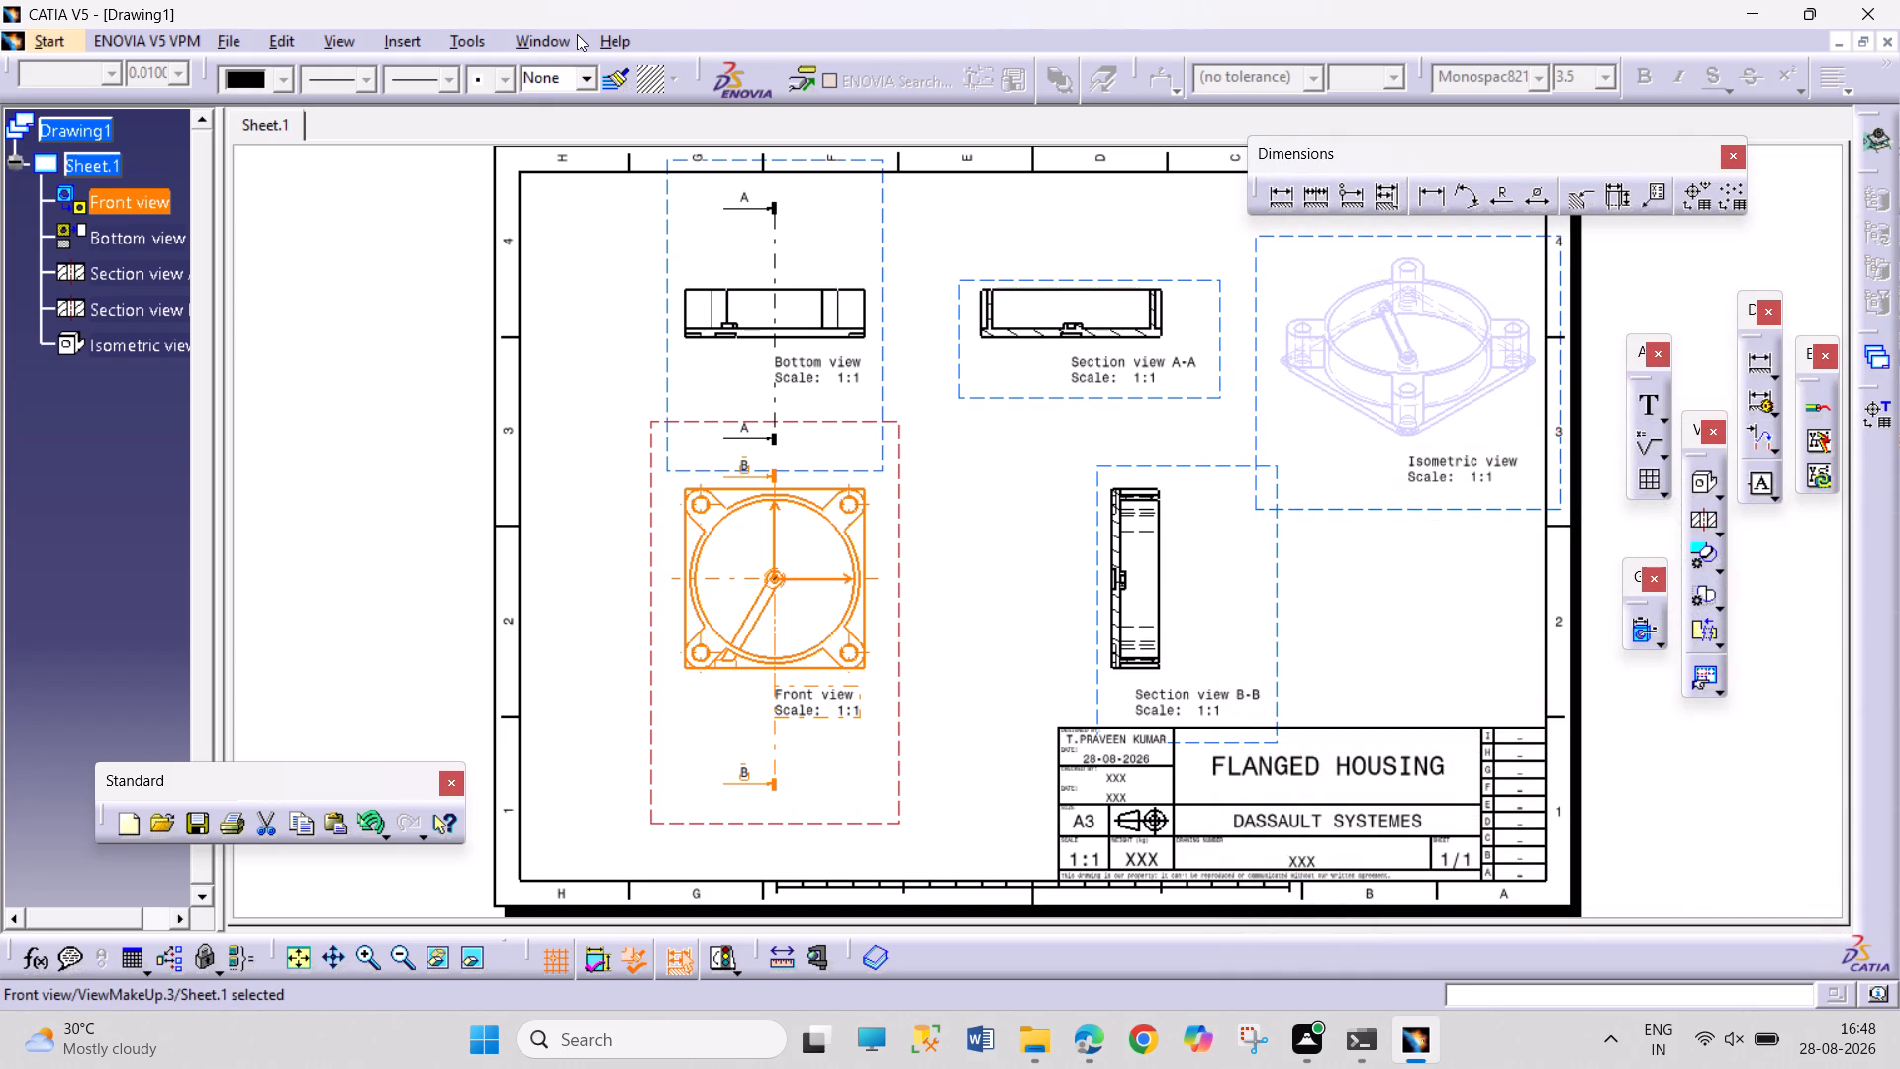
# Look at the flanged housing part, and switch to the reference PDF in Edge to examine its dimensioned auxiliary, section and detail views.
pyautogui.click(577, 34)
pyautogui.click(614, 200)
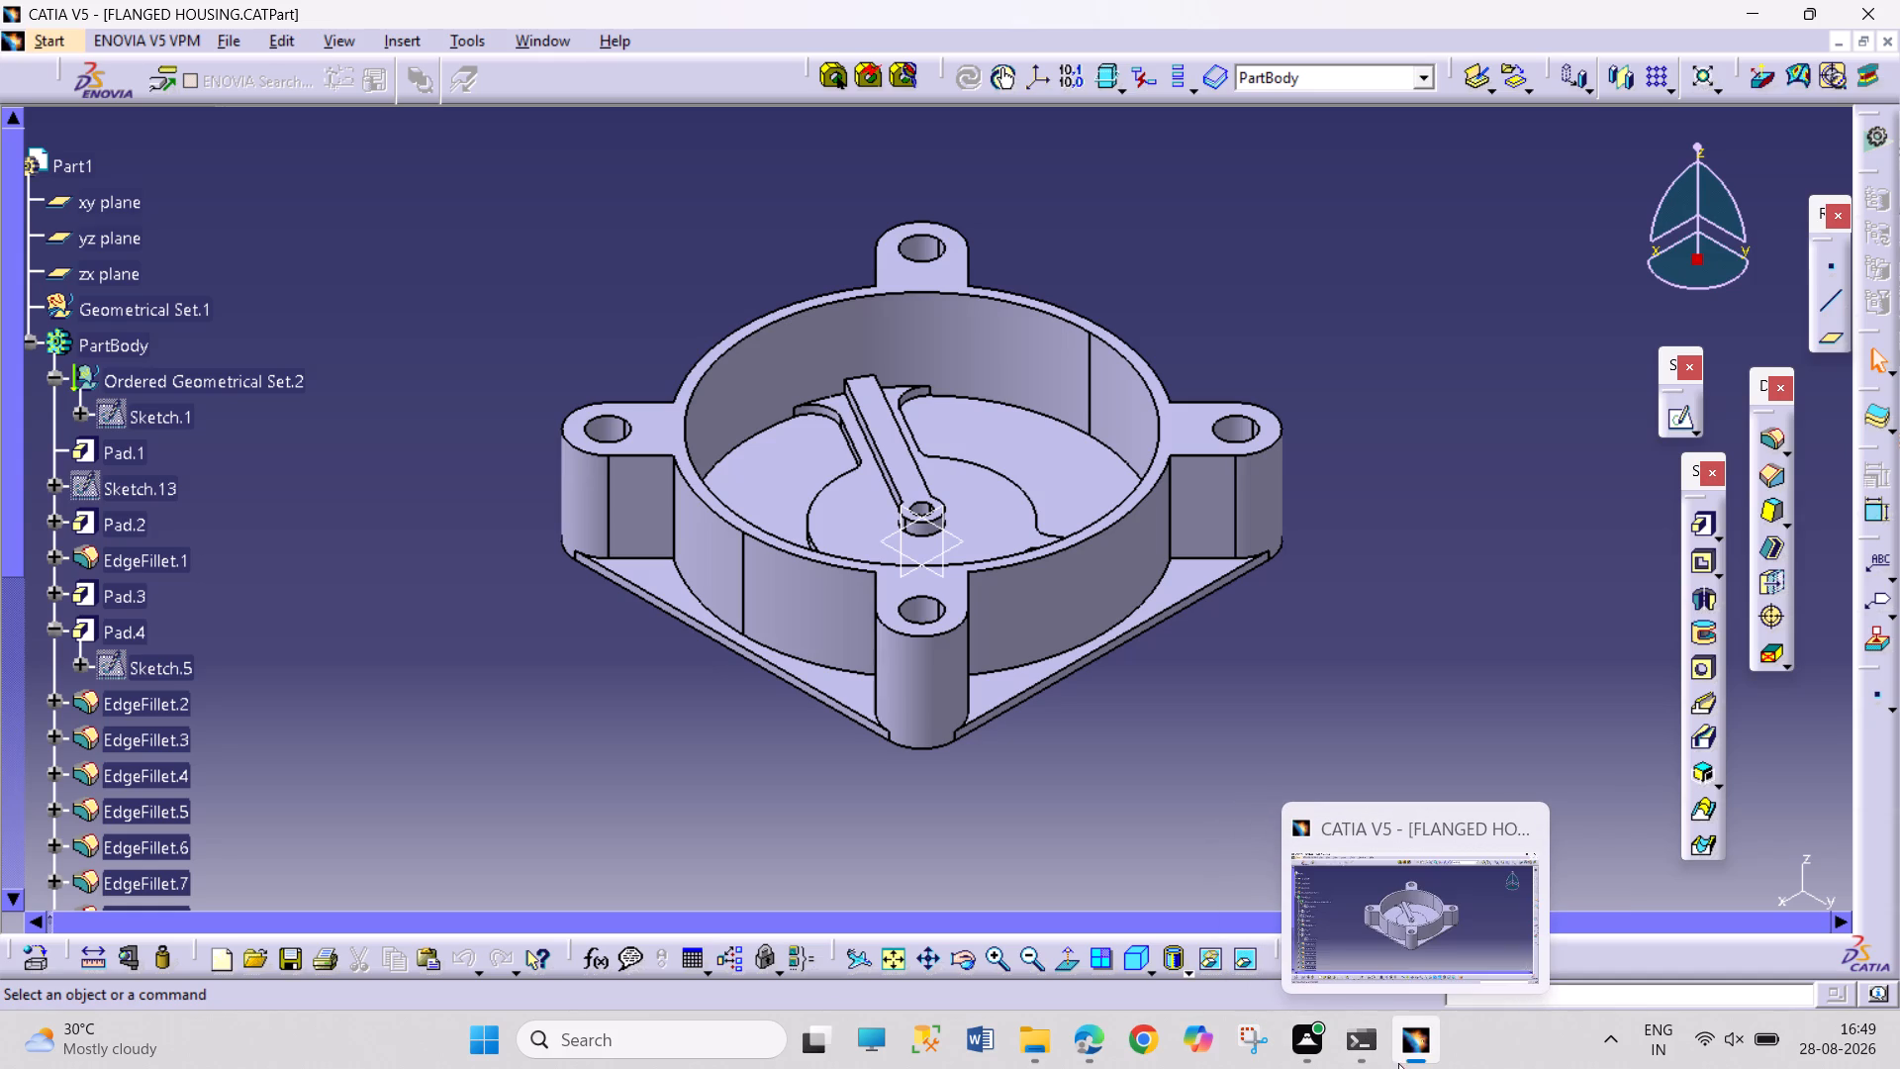
pyautogui.click(1099, 1059)
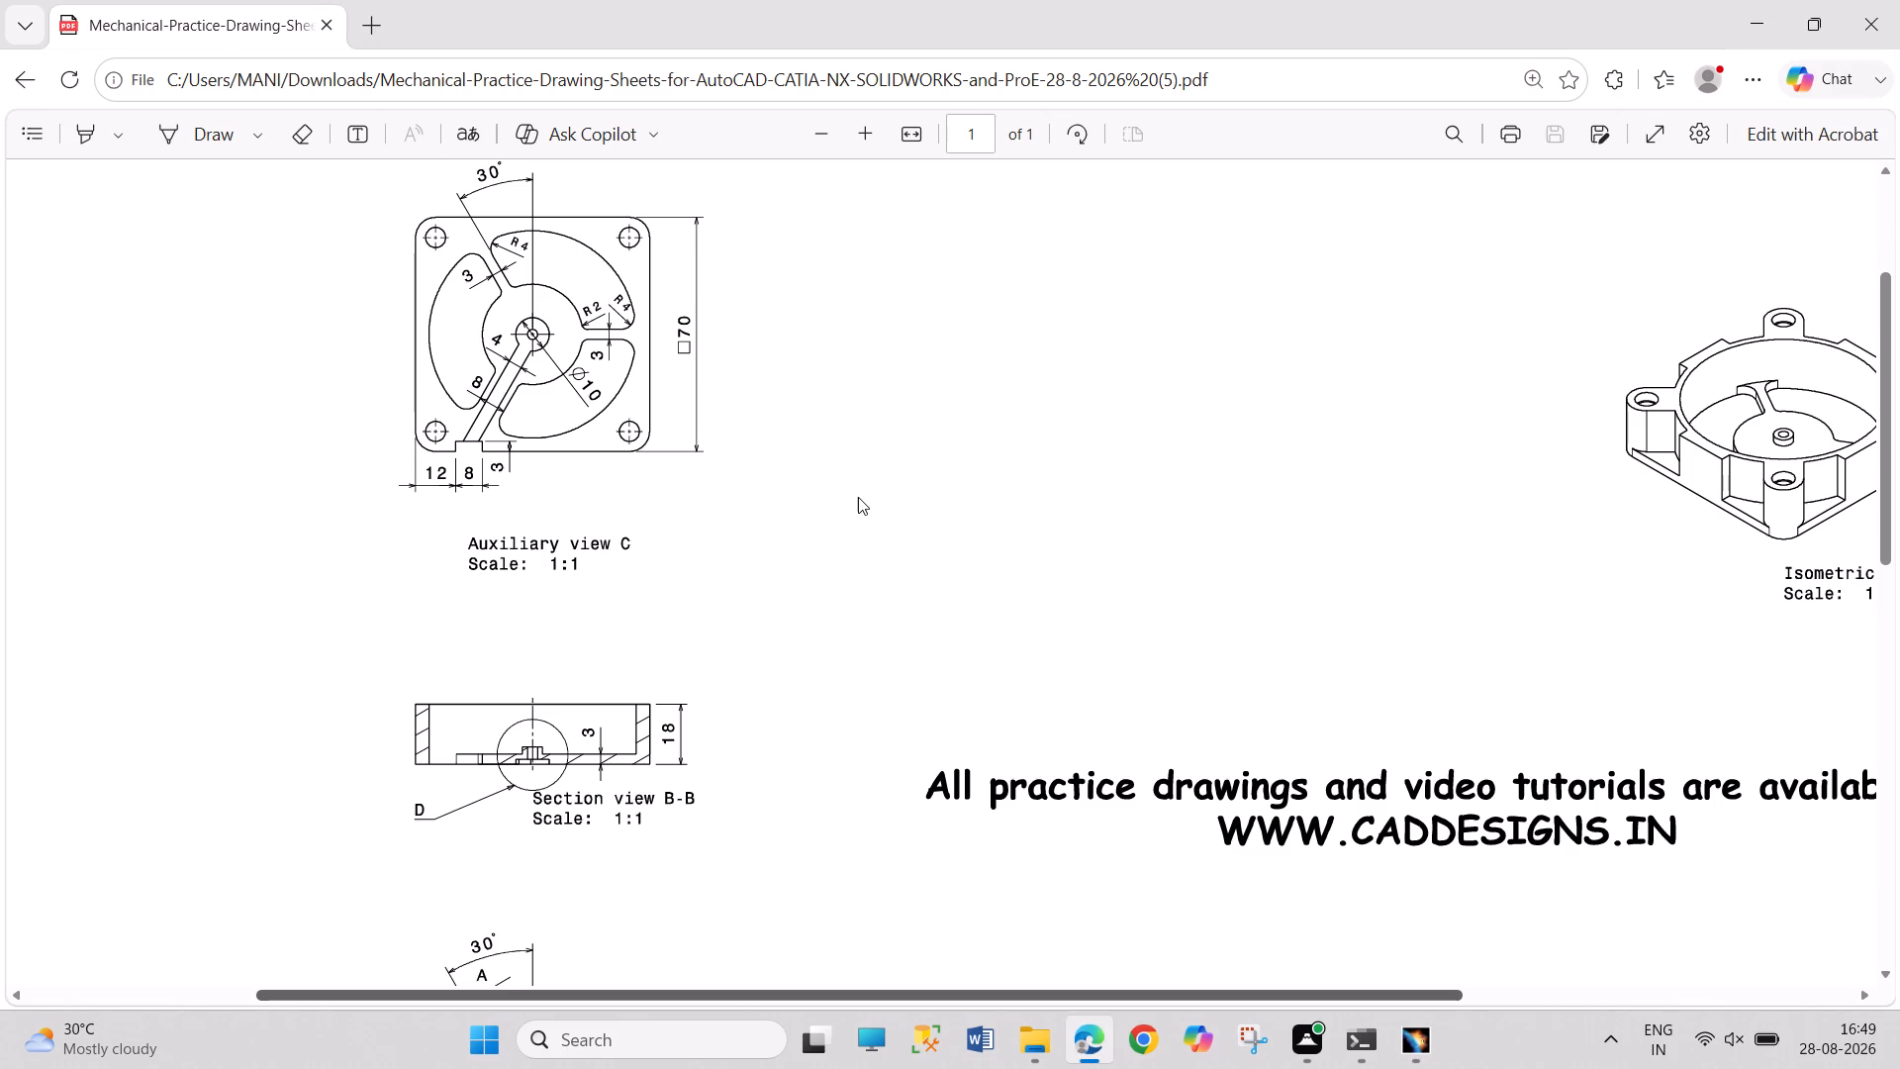
pyautogui.scroll(1, 858, 497)
pyautogui.scroll(-3, 860, 497)
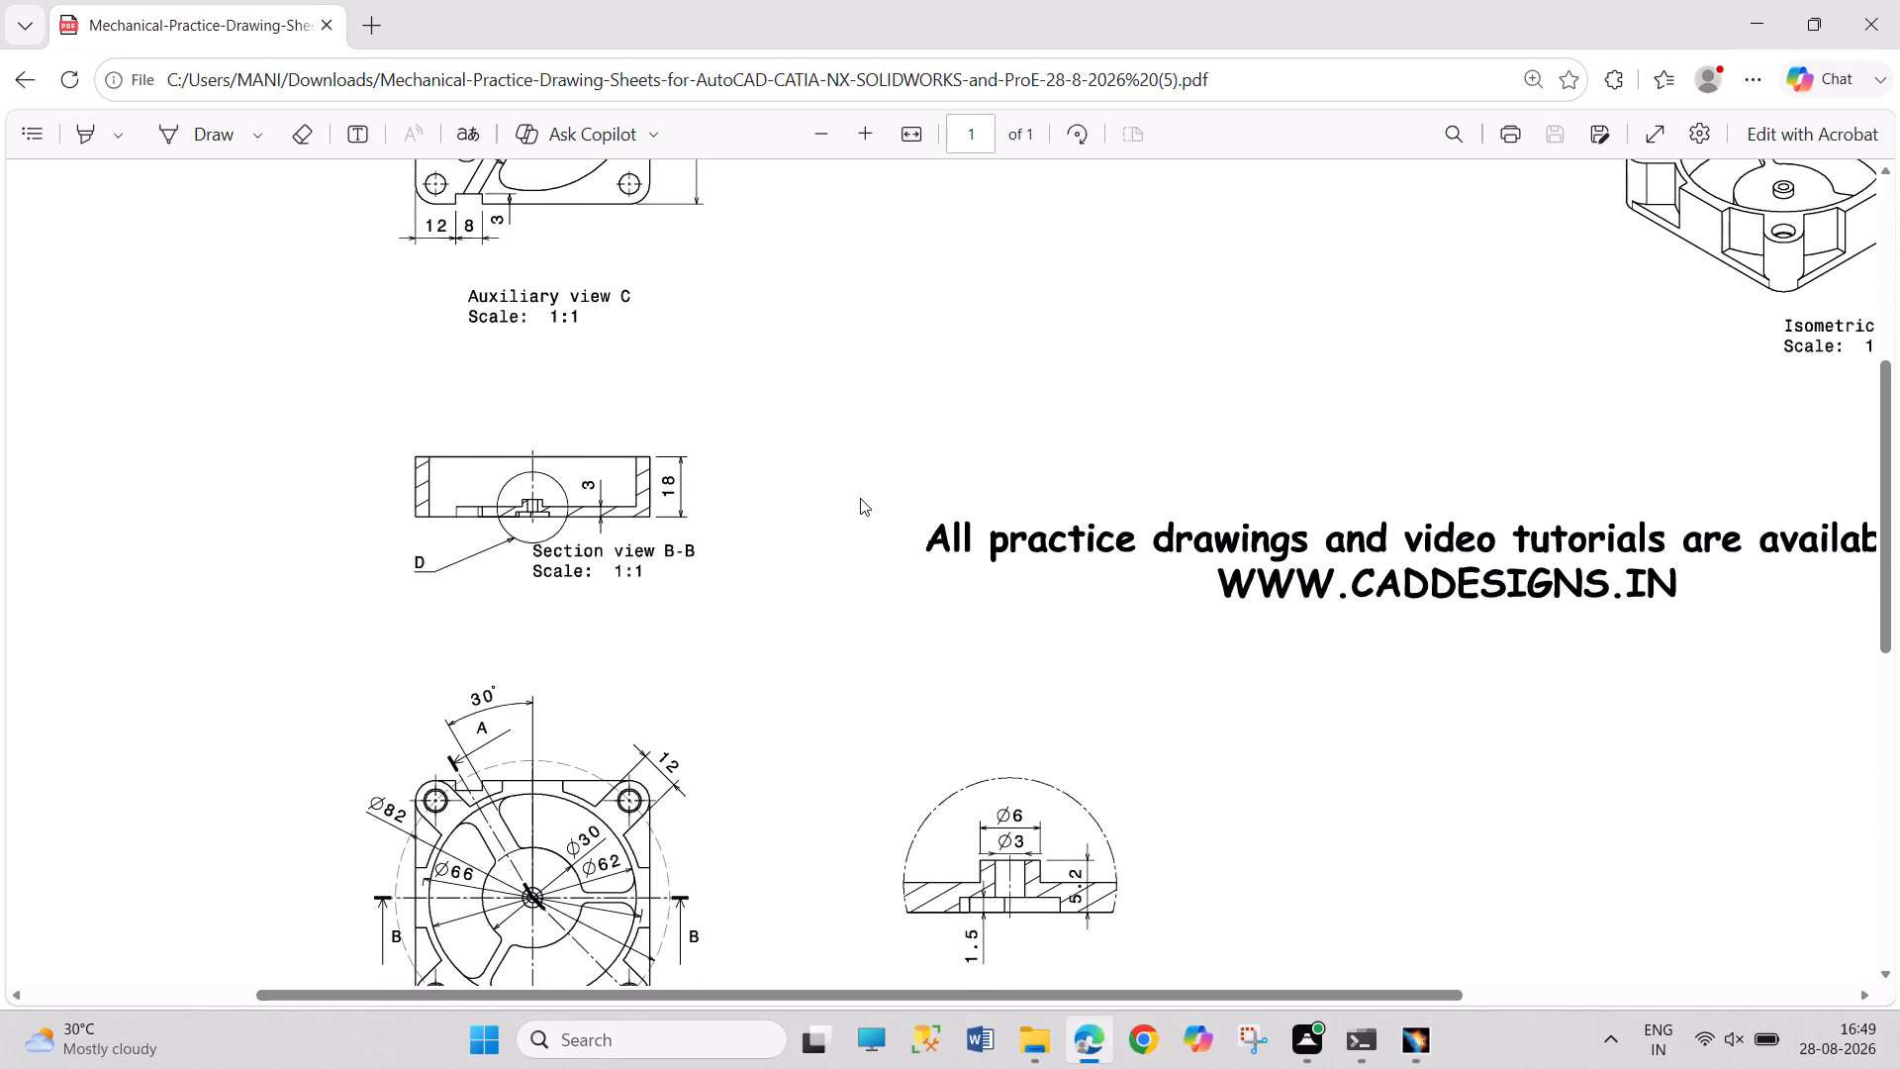
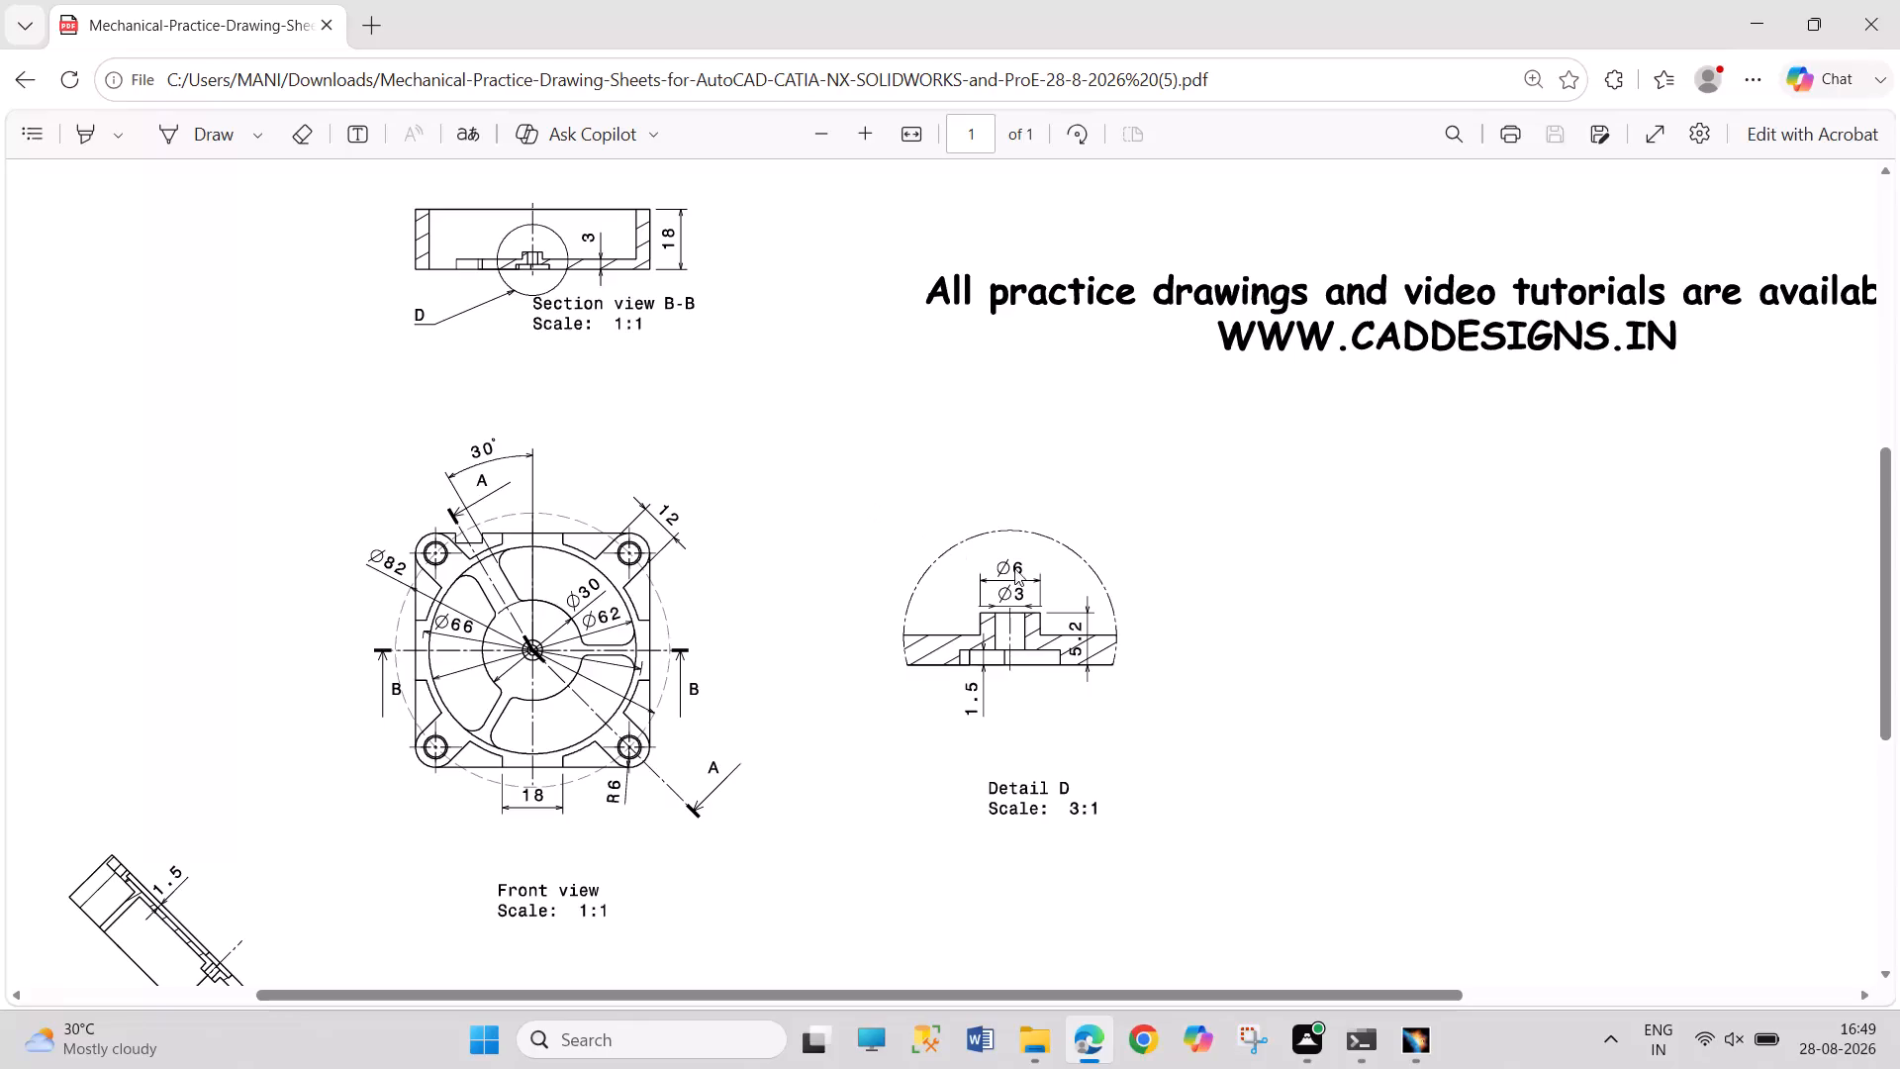
# Switch from the reference PDF to CATIA and bring up the Drawing1 window.
pyautogui.click(1434, 1045)
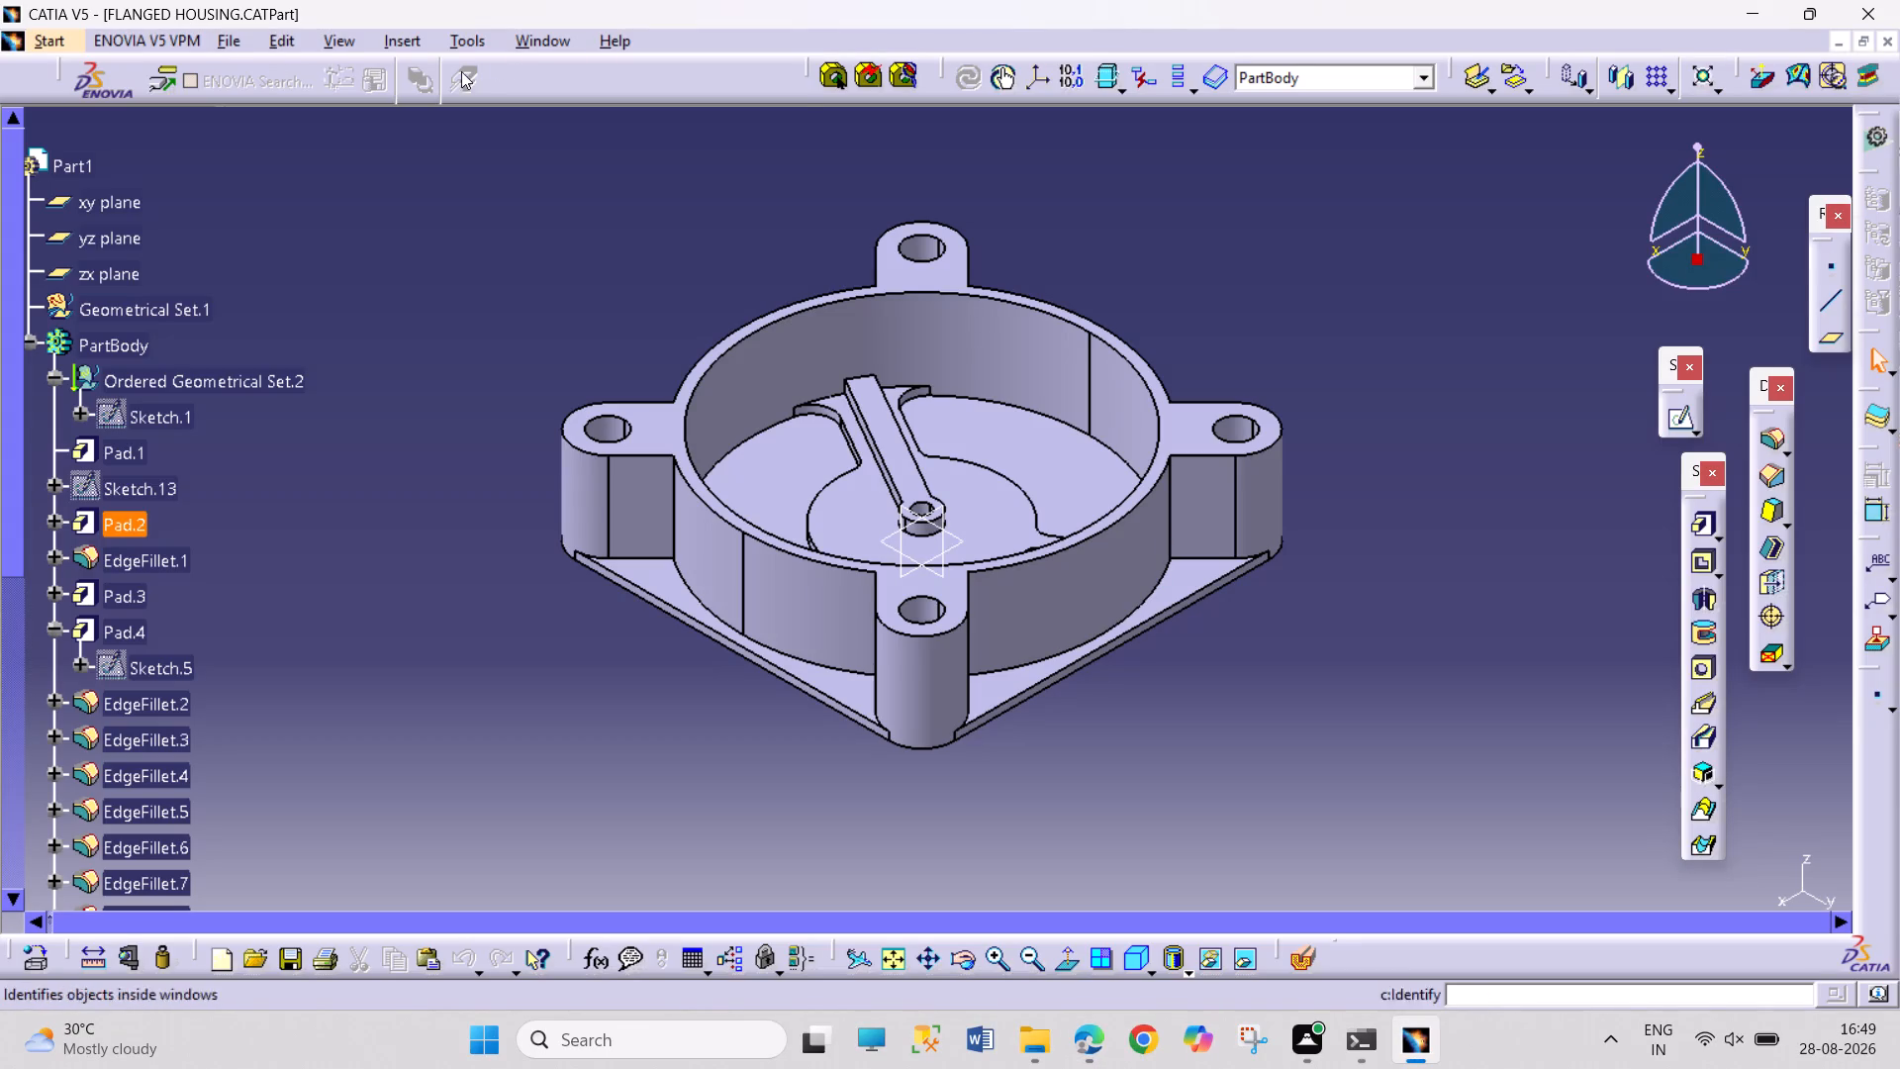
pyautogui.click(513, 36)
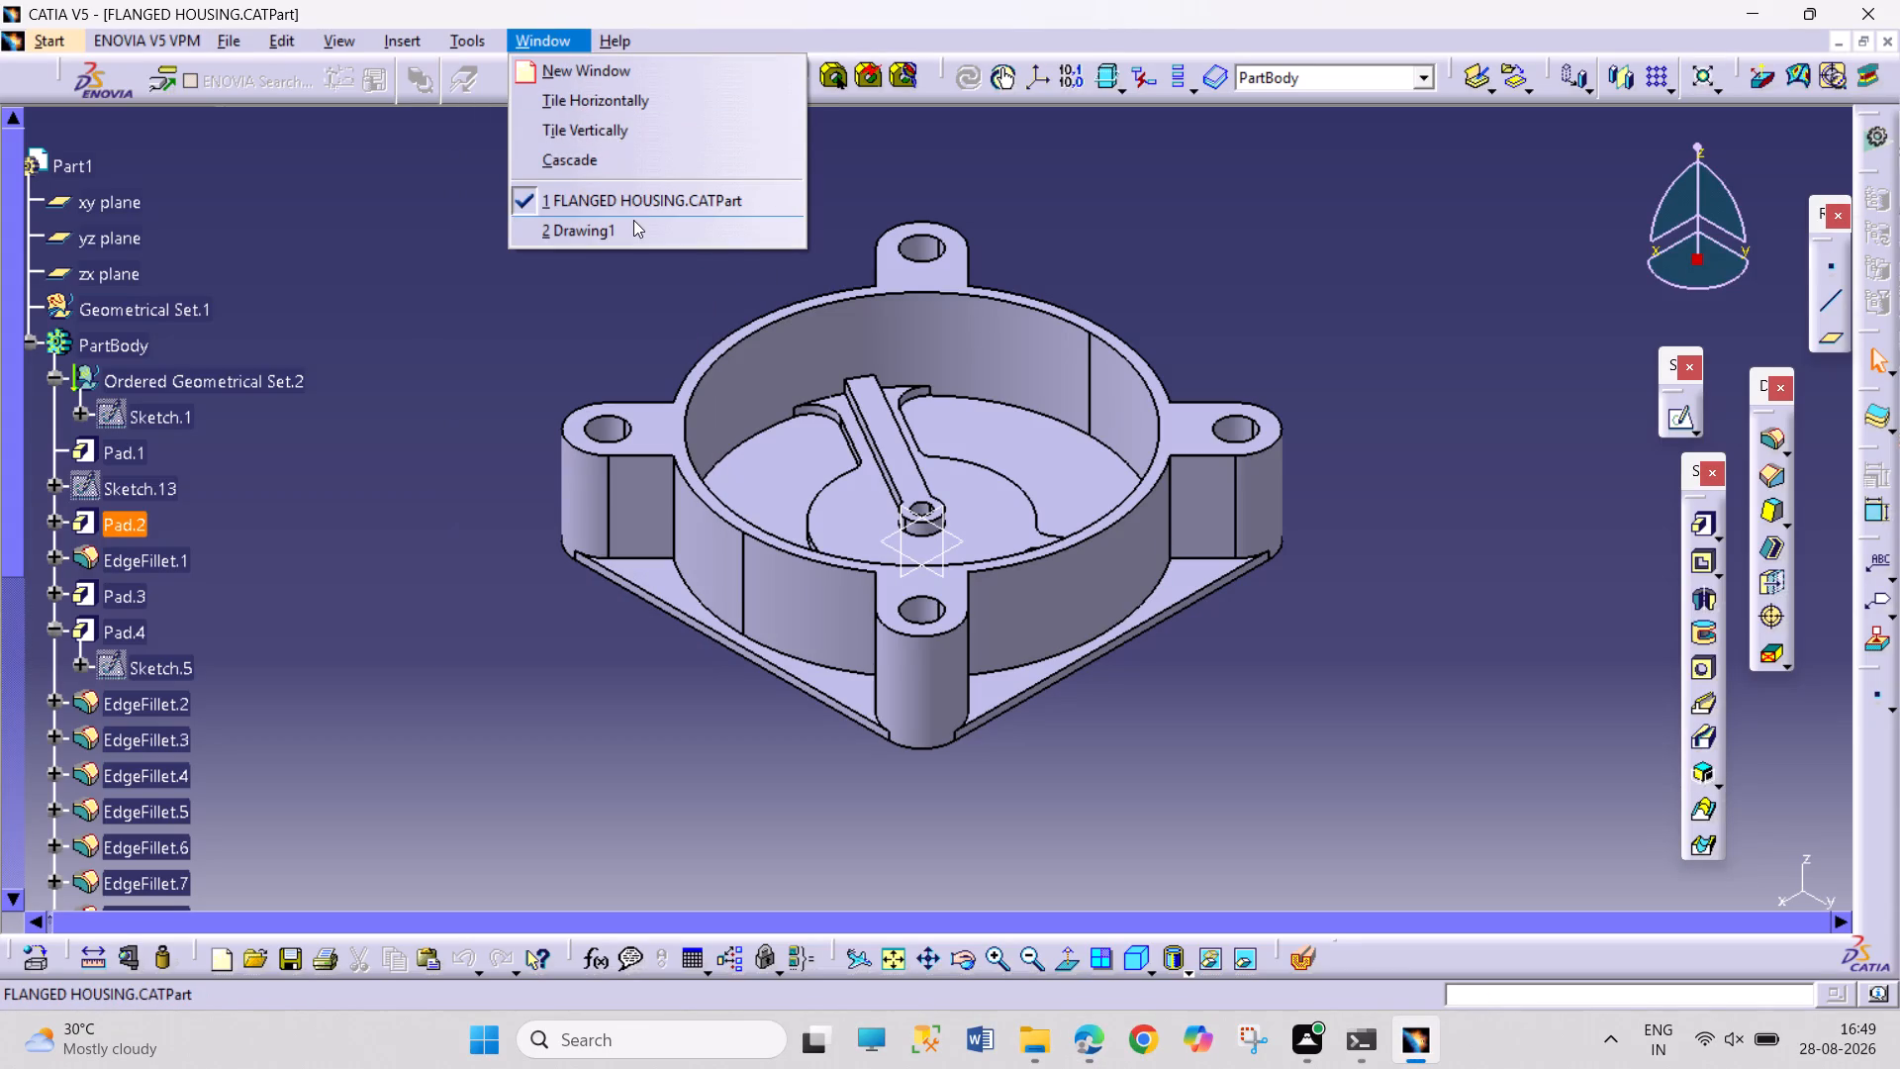
pyautogui.click(634, 222)
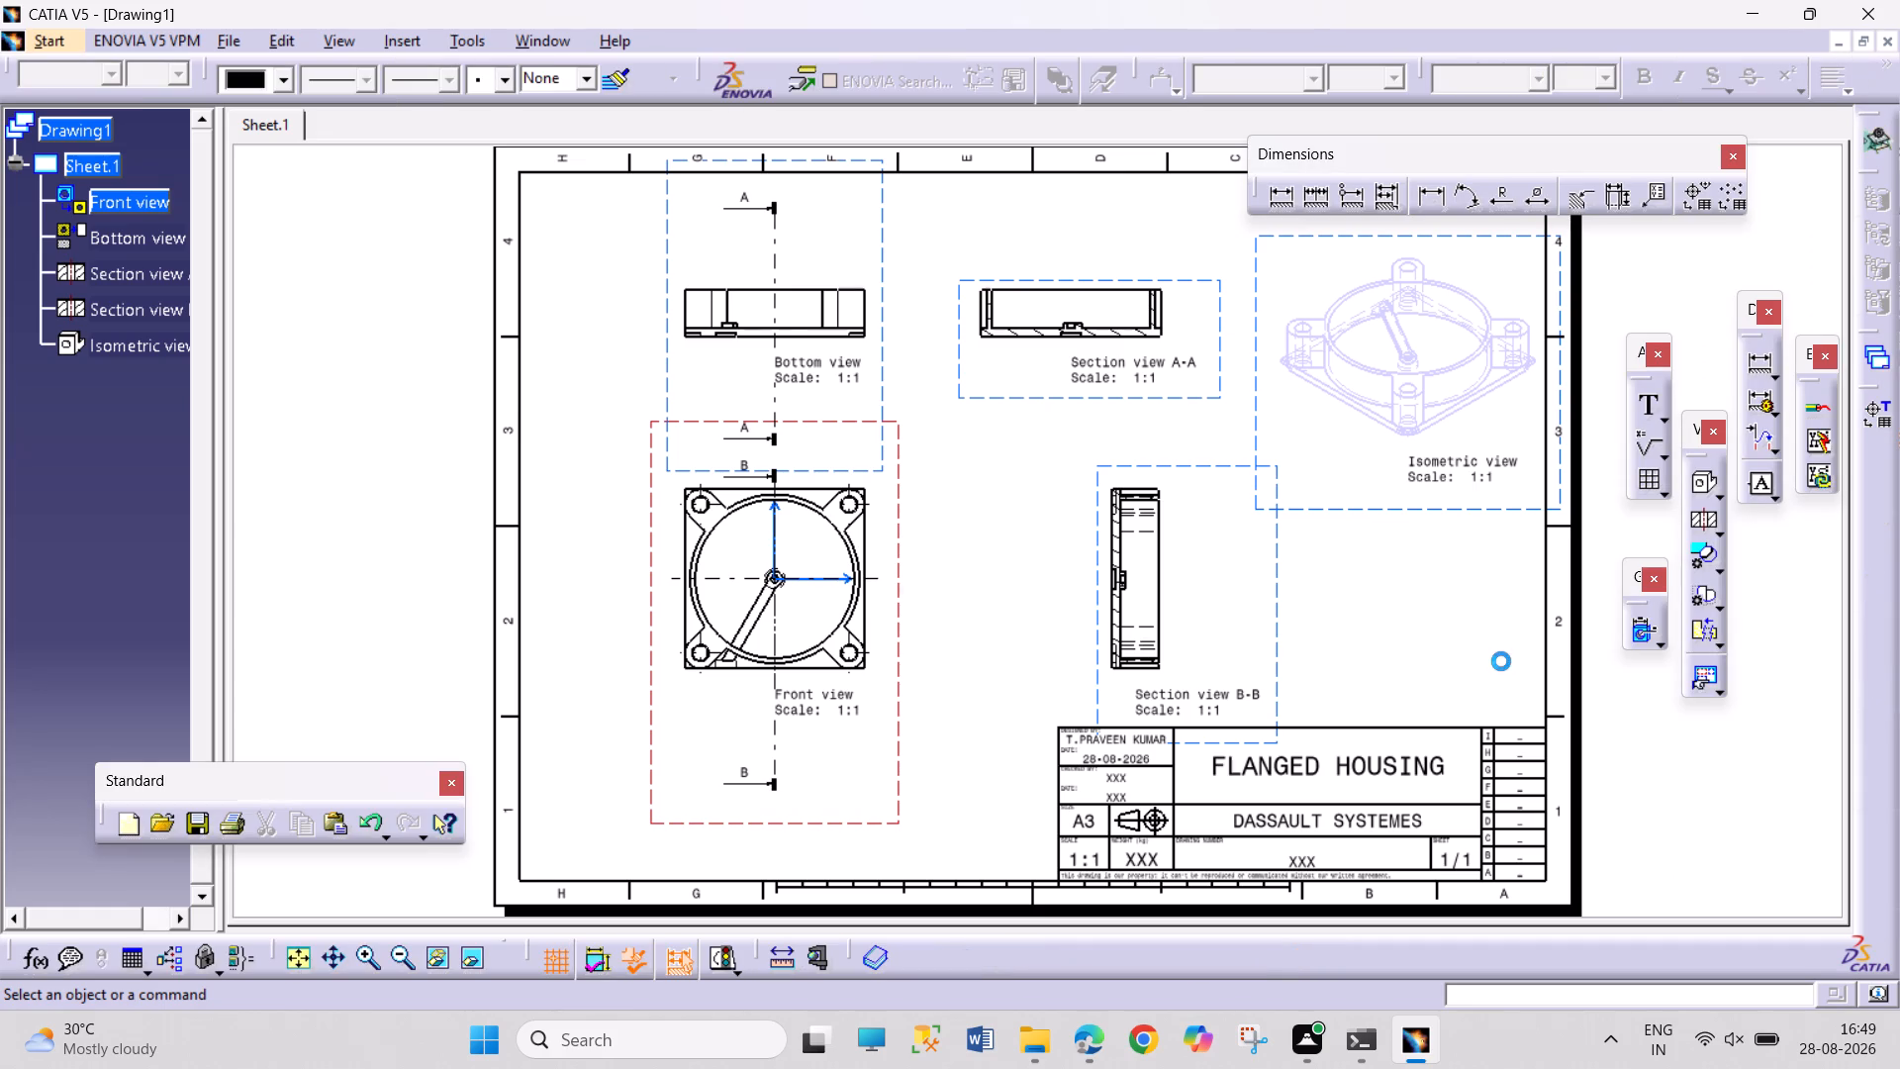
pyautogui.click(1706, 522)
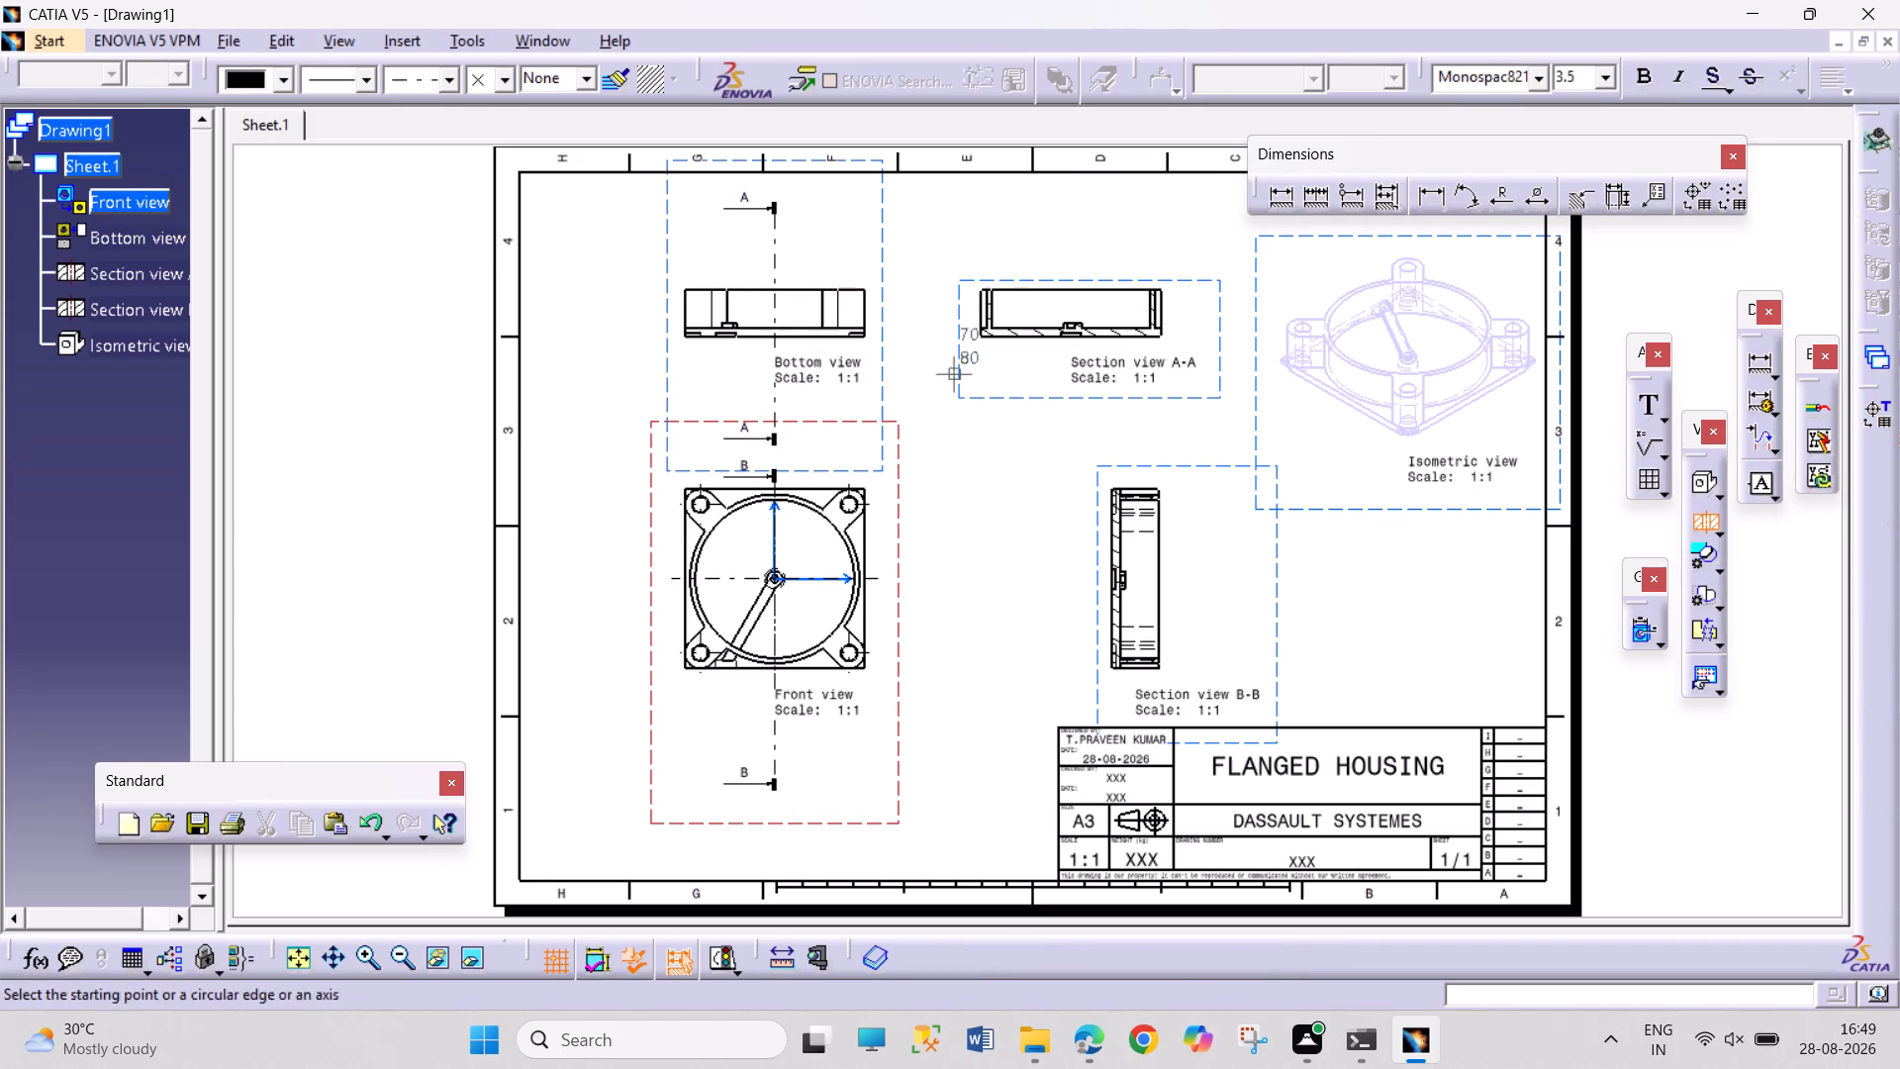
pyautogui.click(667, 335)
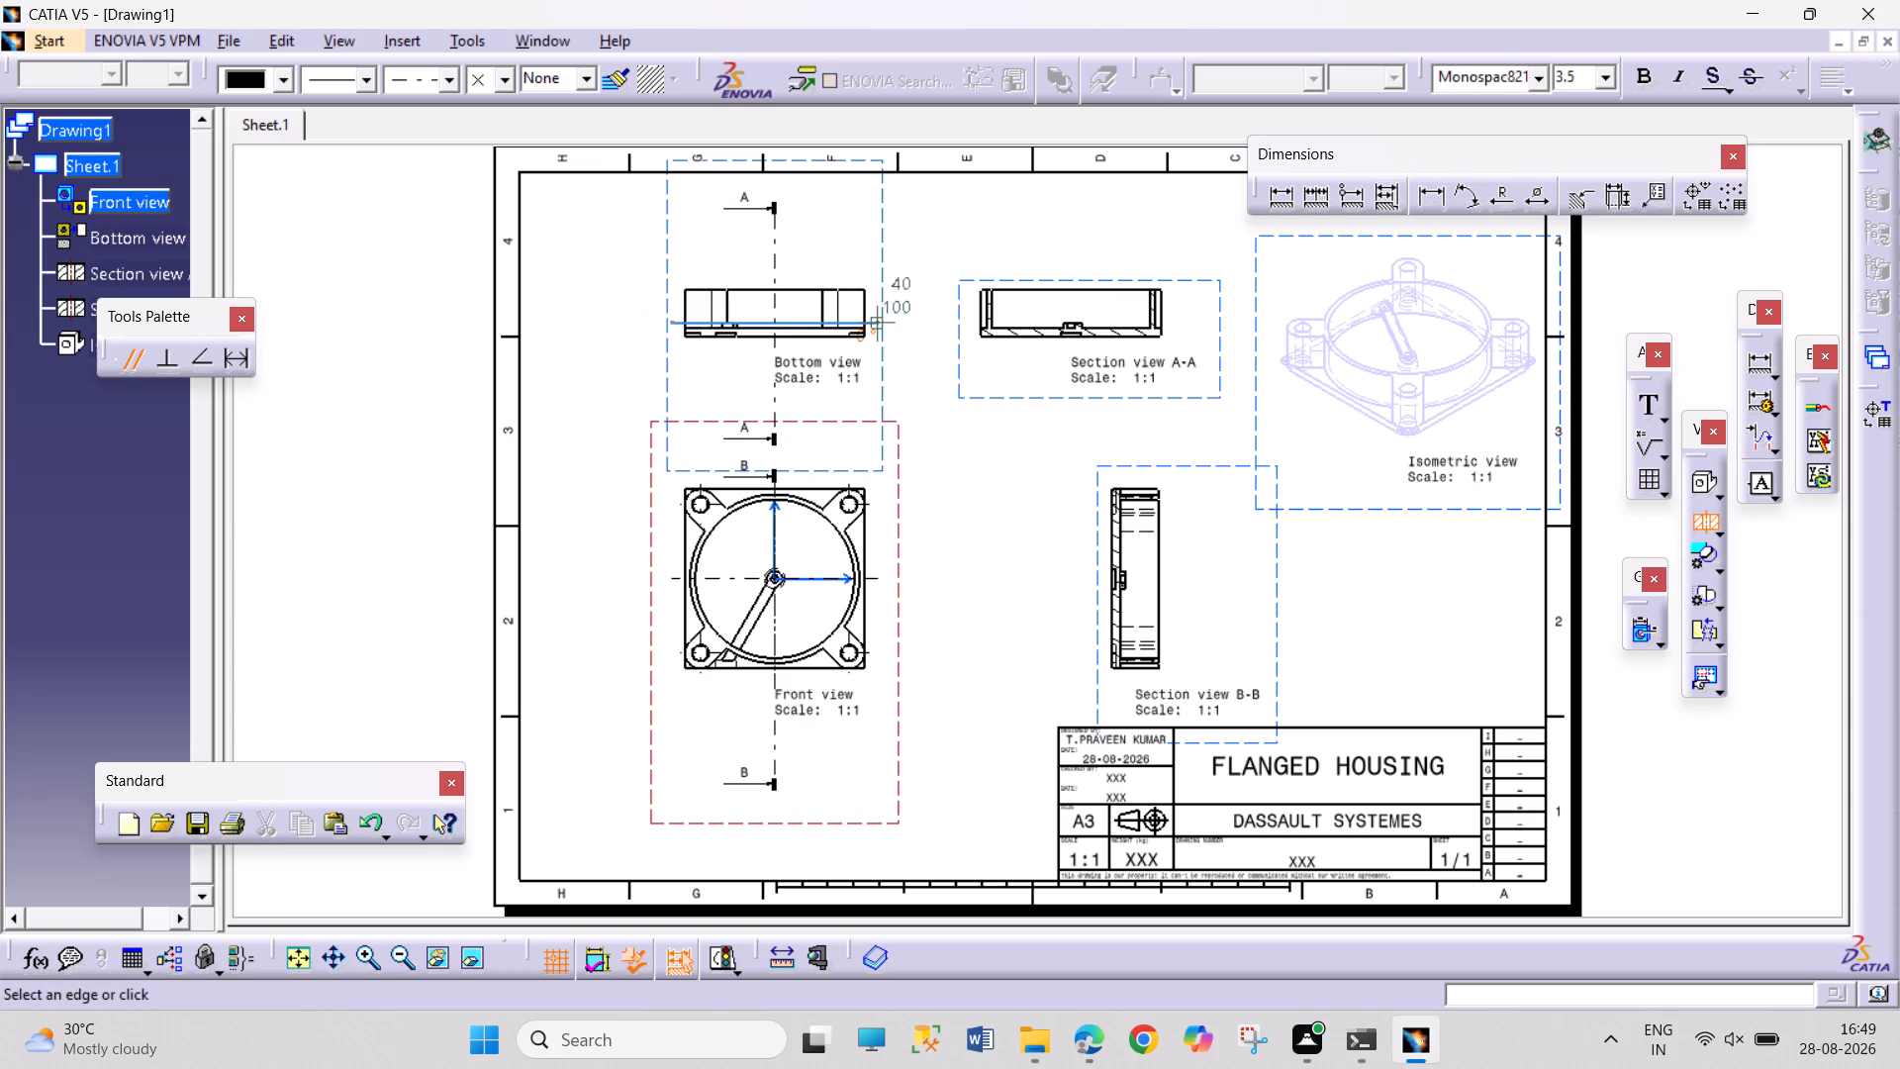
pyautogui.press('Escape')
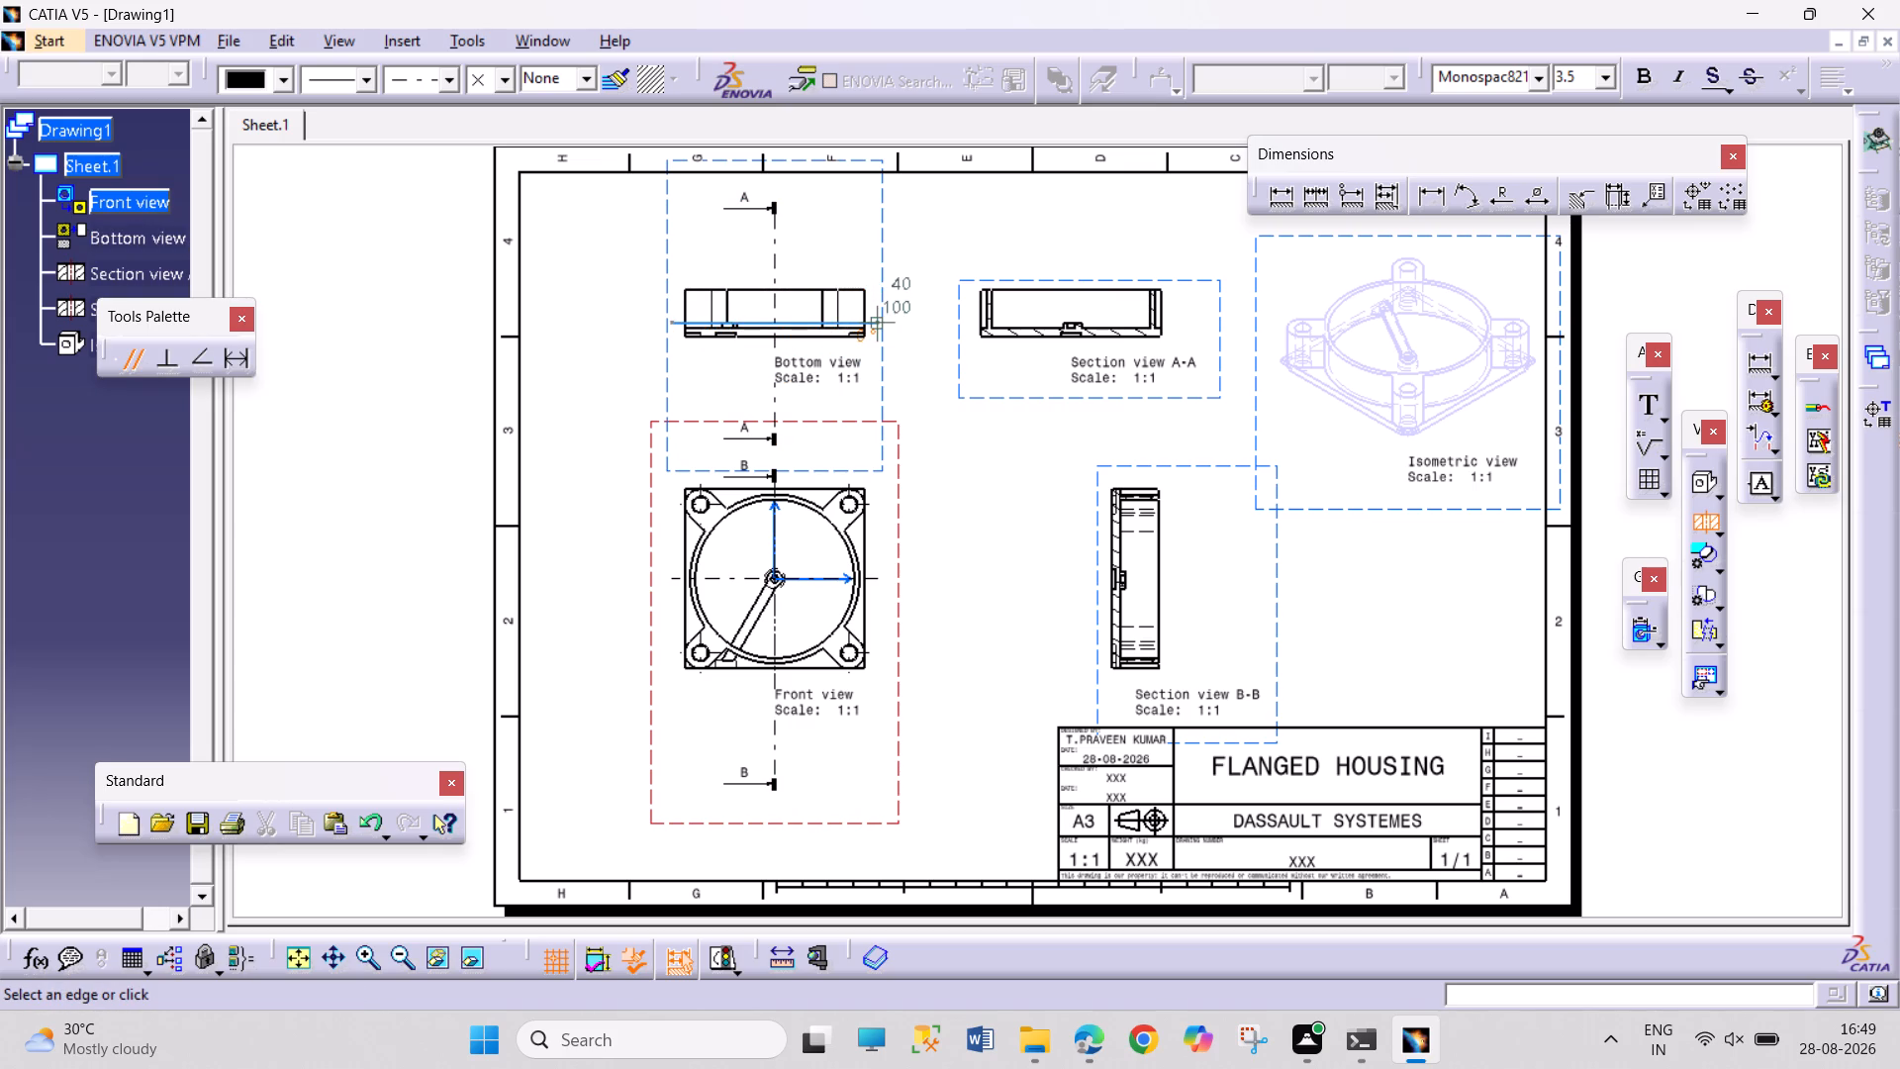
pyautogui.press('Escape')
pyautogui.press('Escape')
# Make the bottom view active and delete the front view despite its section callout.
pyautogui.doubleClick(883, 351)
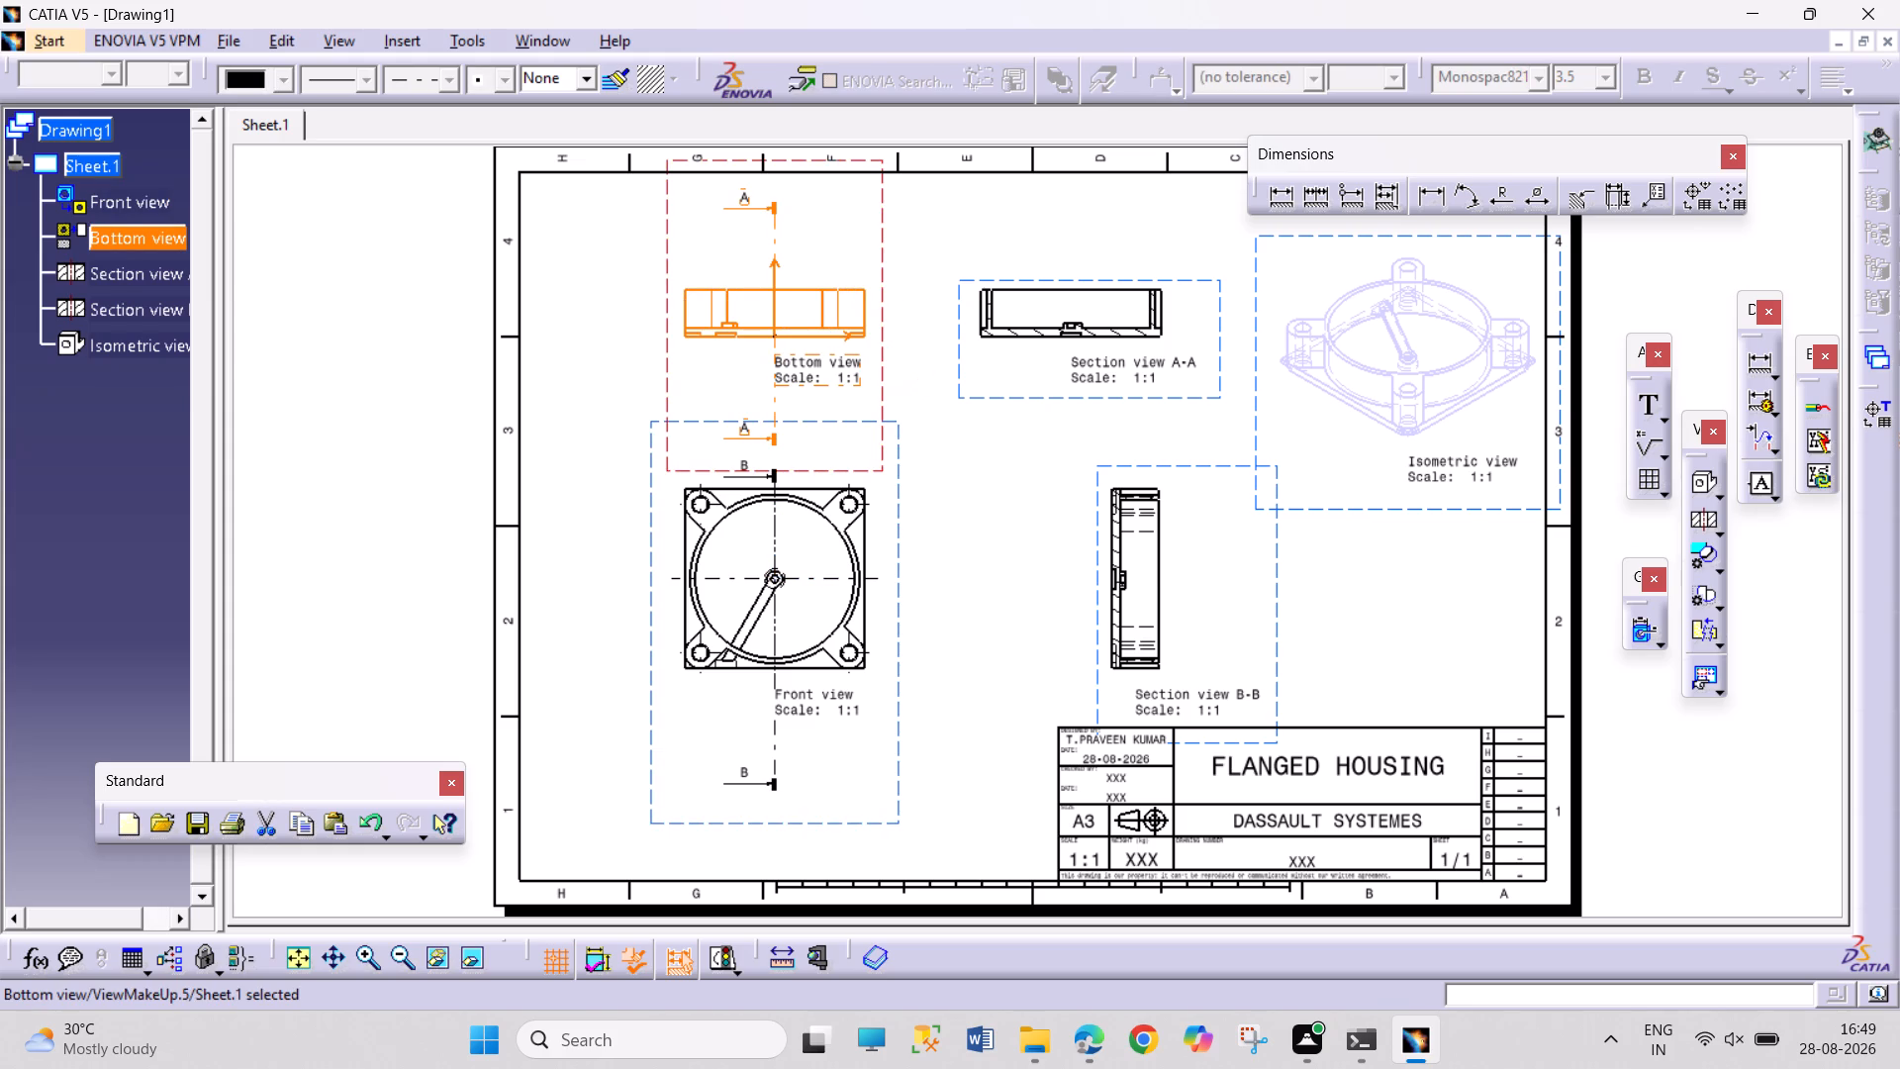
pyautogui.rightClick(895, 789)
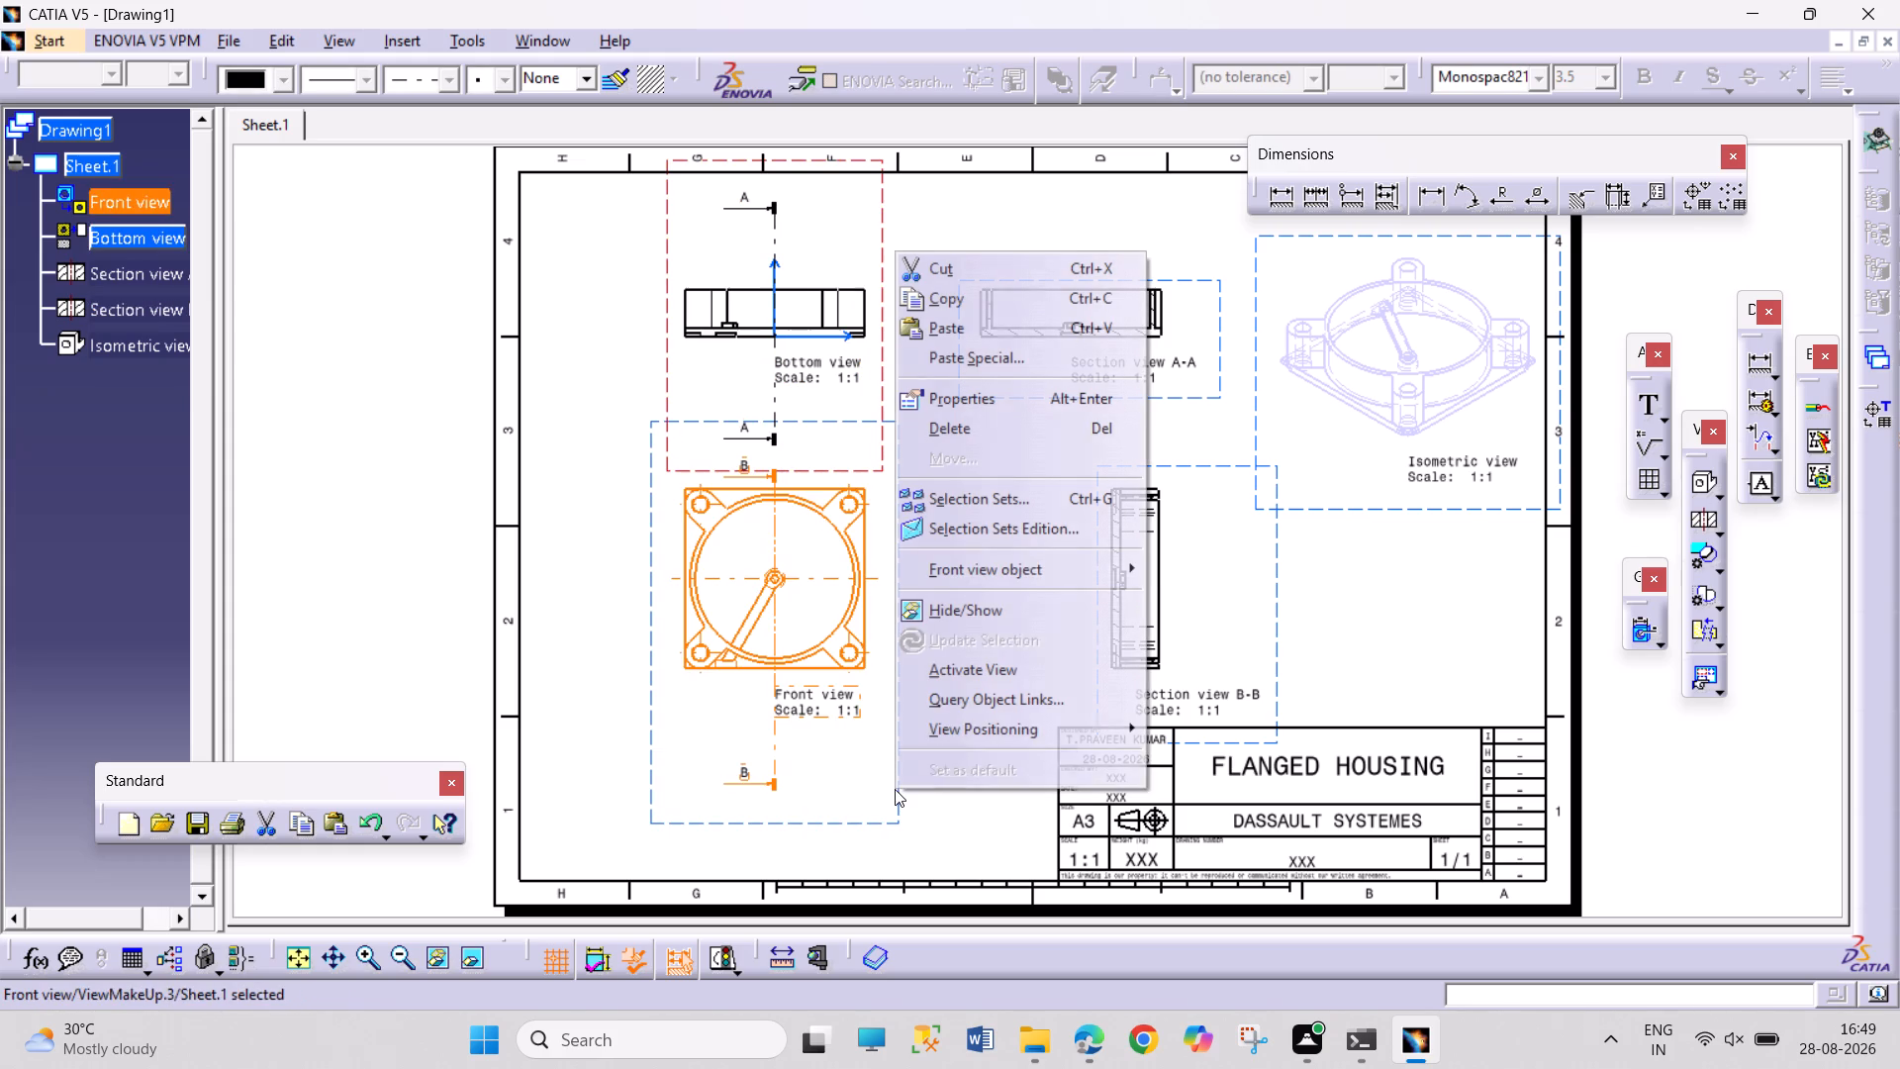
pyautogui.click(975, 433)
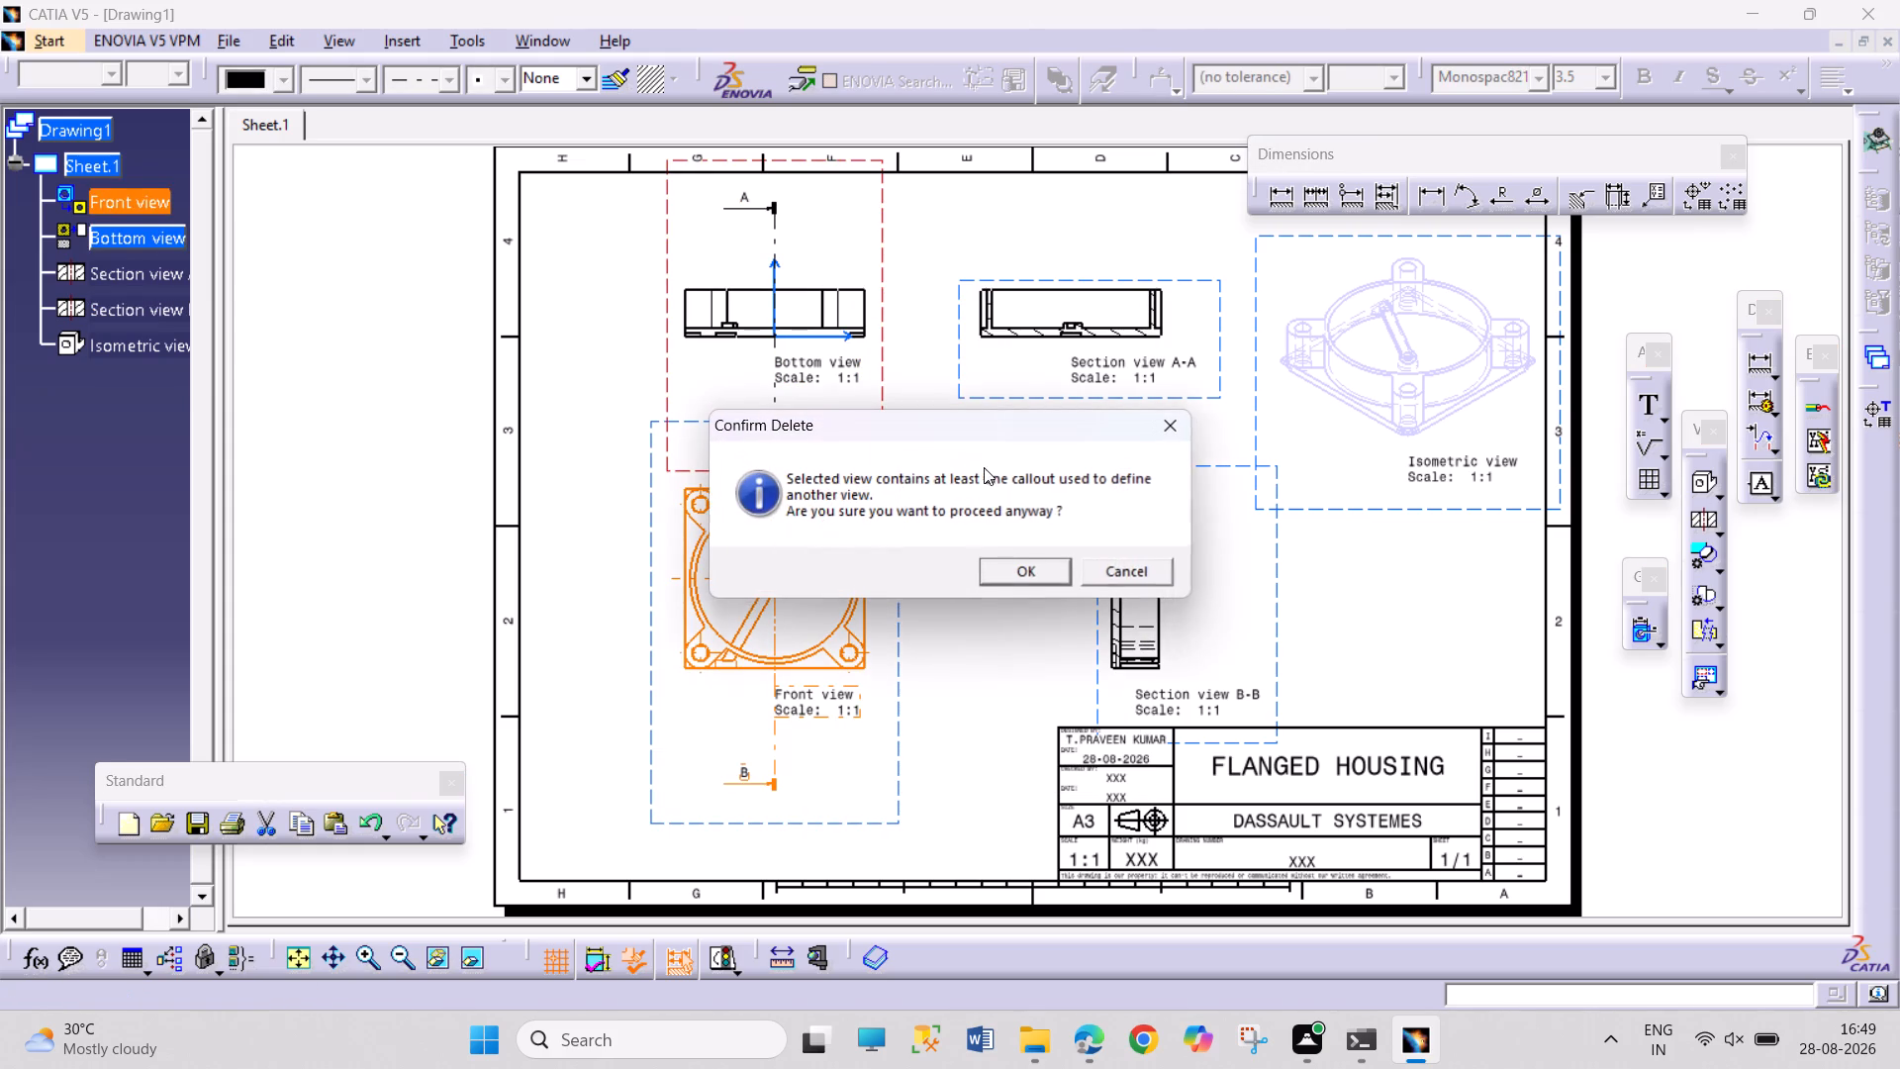
pyautogui.click(1065, 568)
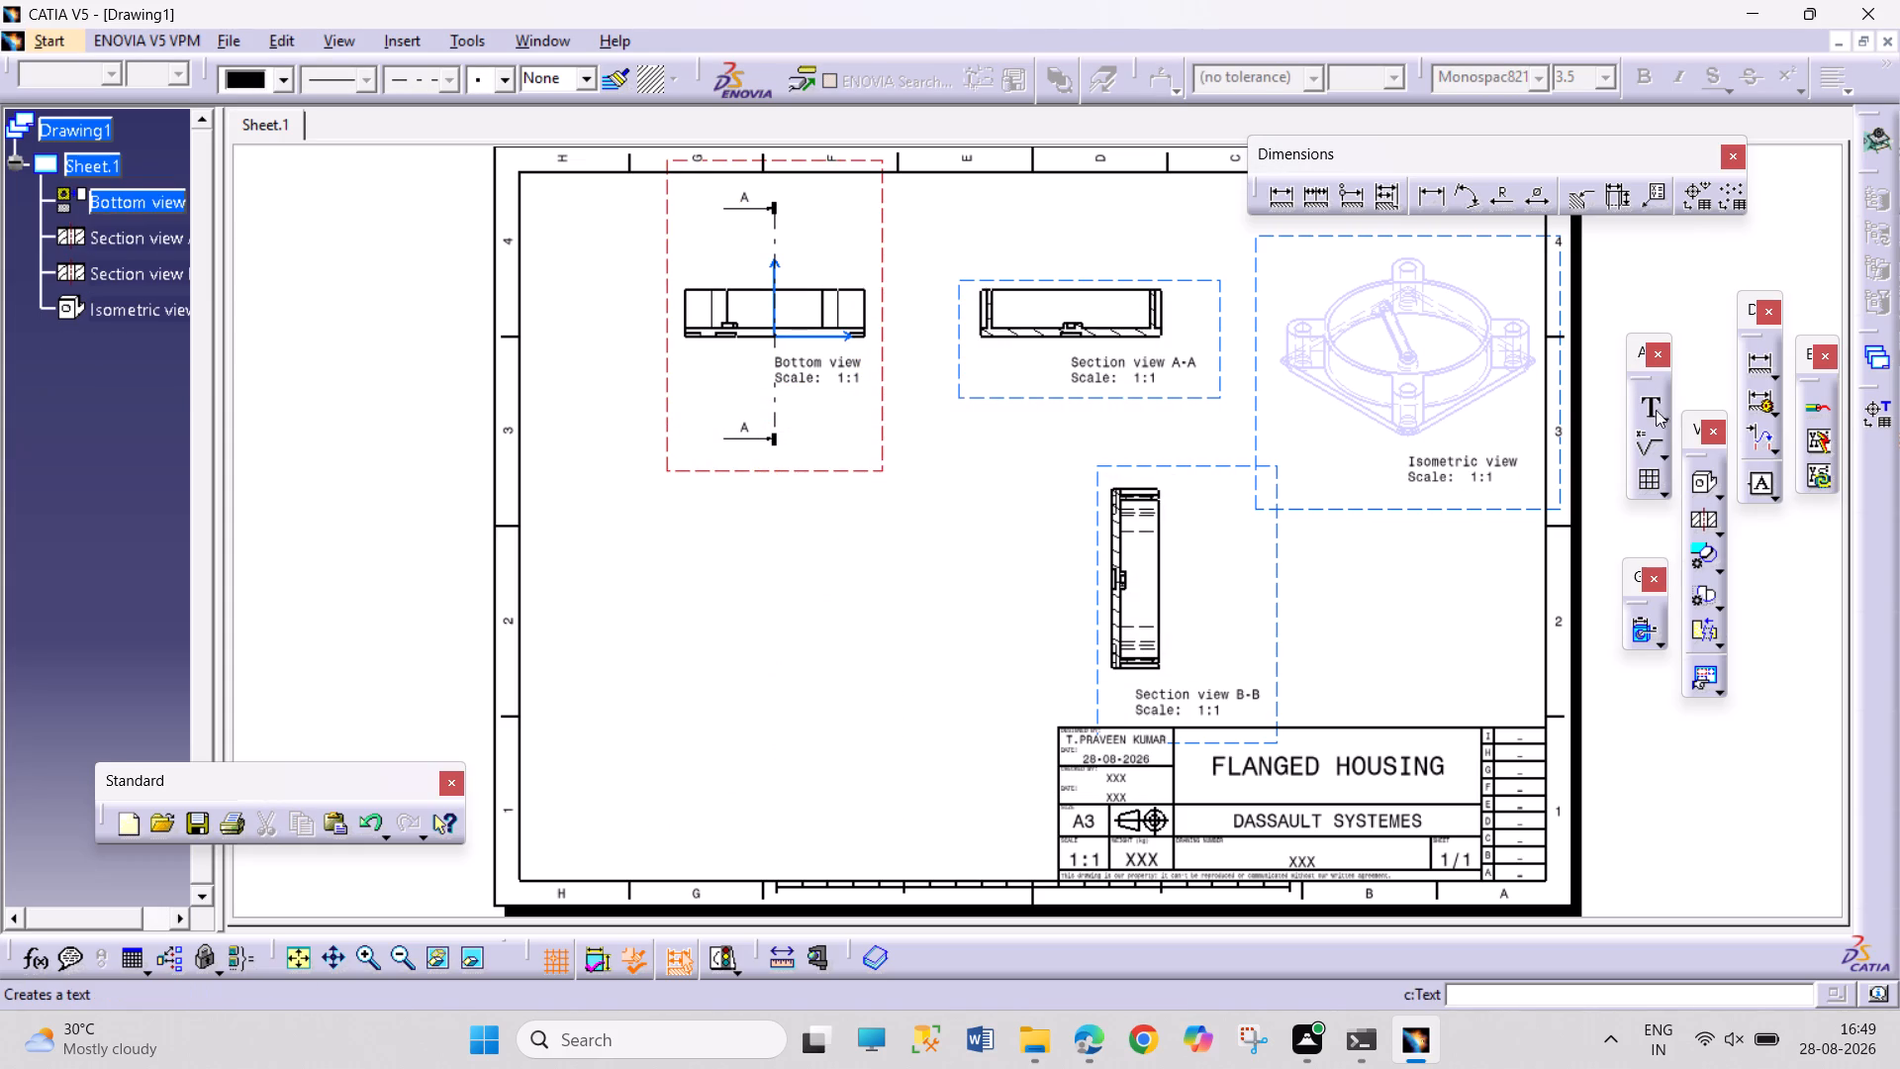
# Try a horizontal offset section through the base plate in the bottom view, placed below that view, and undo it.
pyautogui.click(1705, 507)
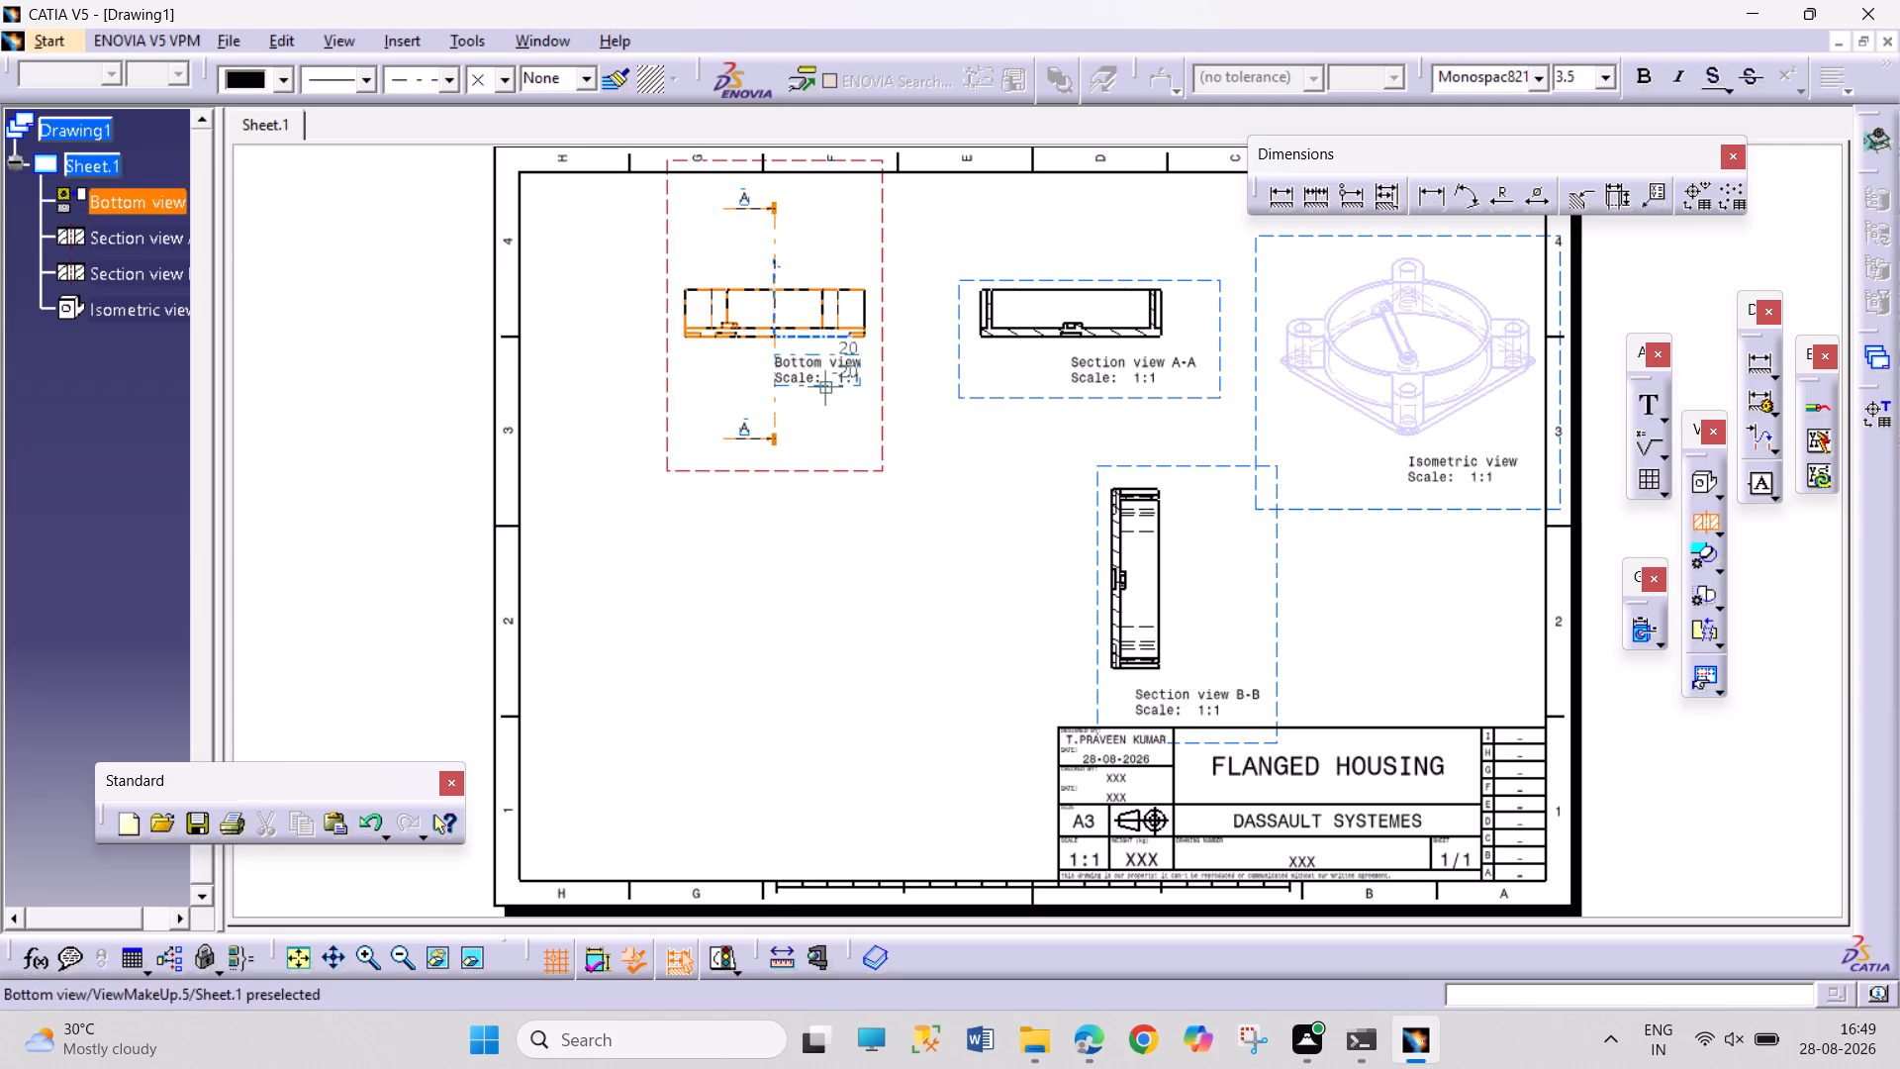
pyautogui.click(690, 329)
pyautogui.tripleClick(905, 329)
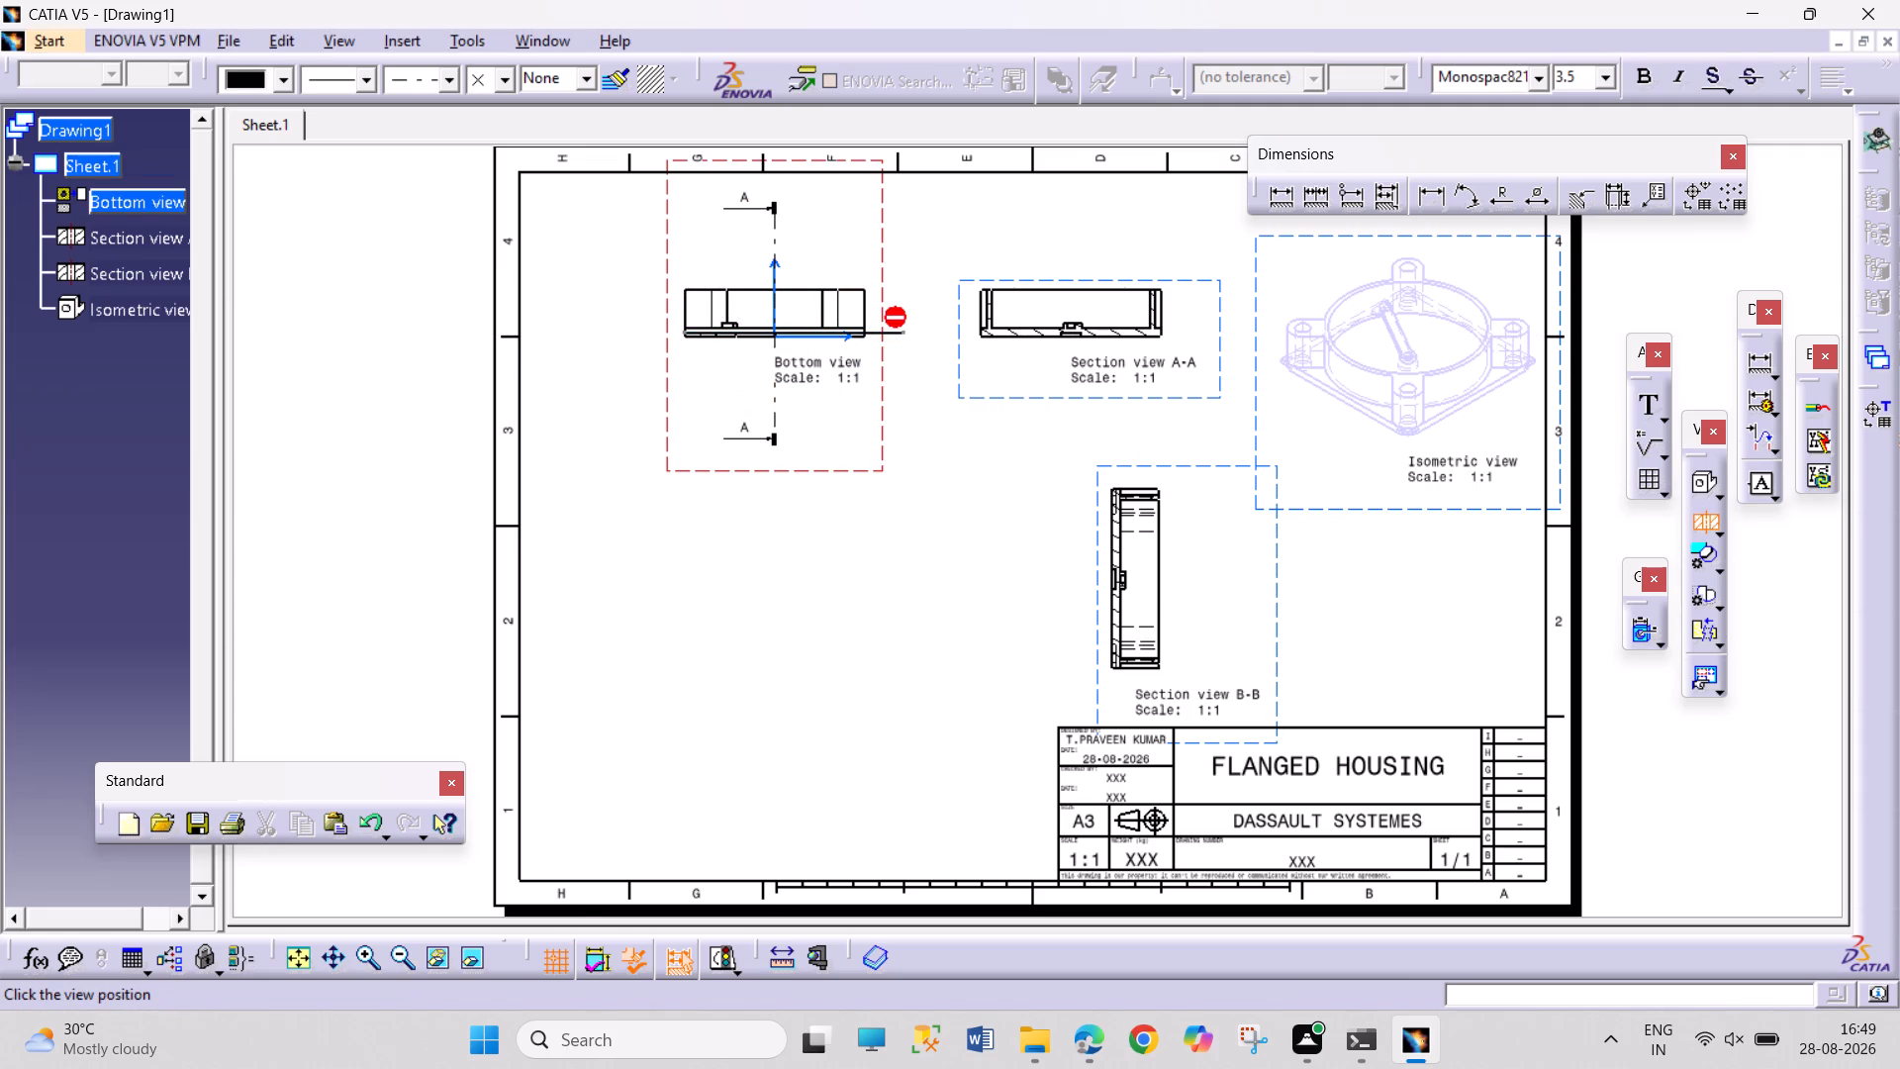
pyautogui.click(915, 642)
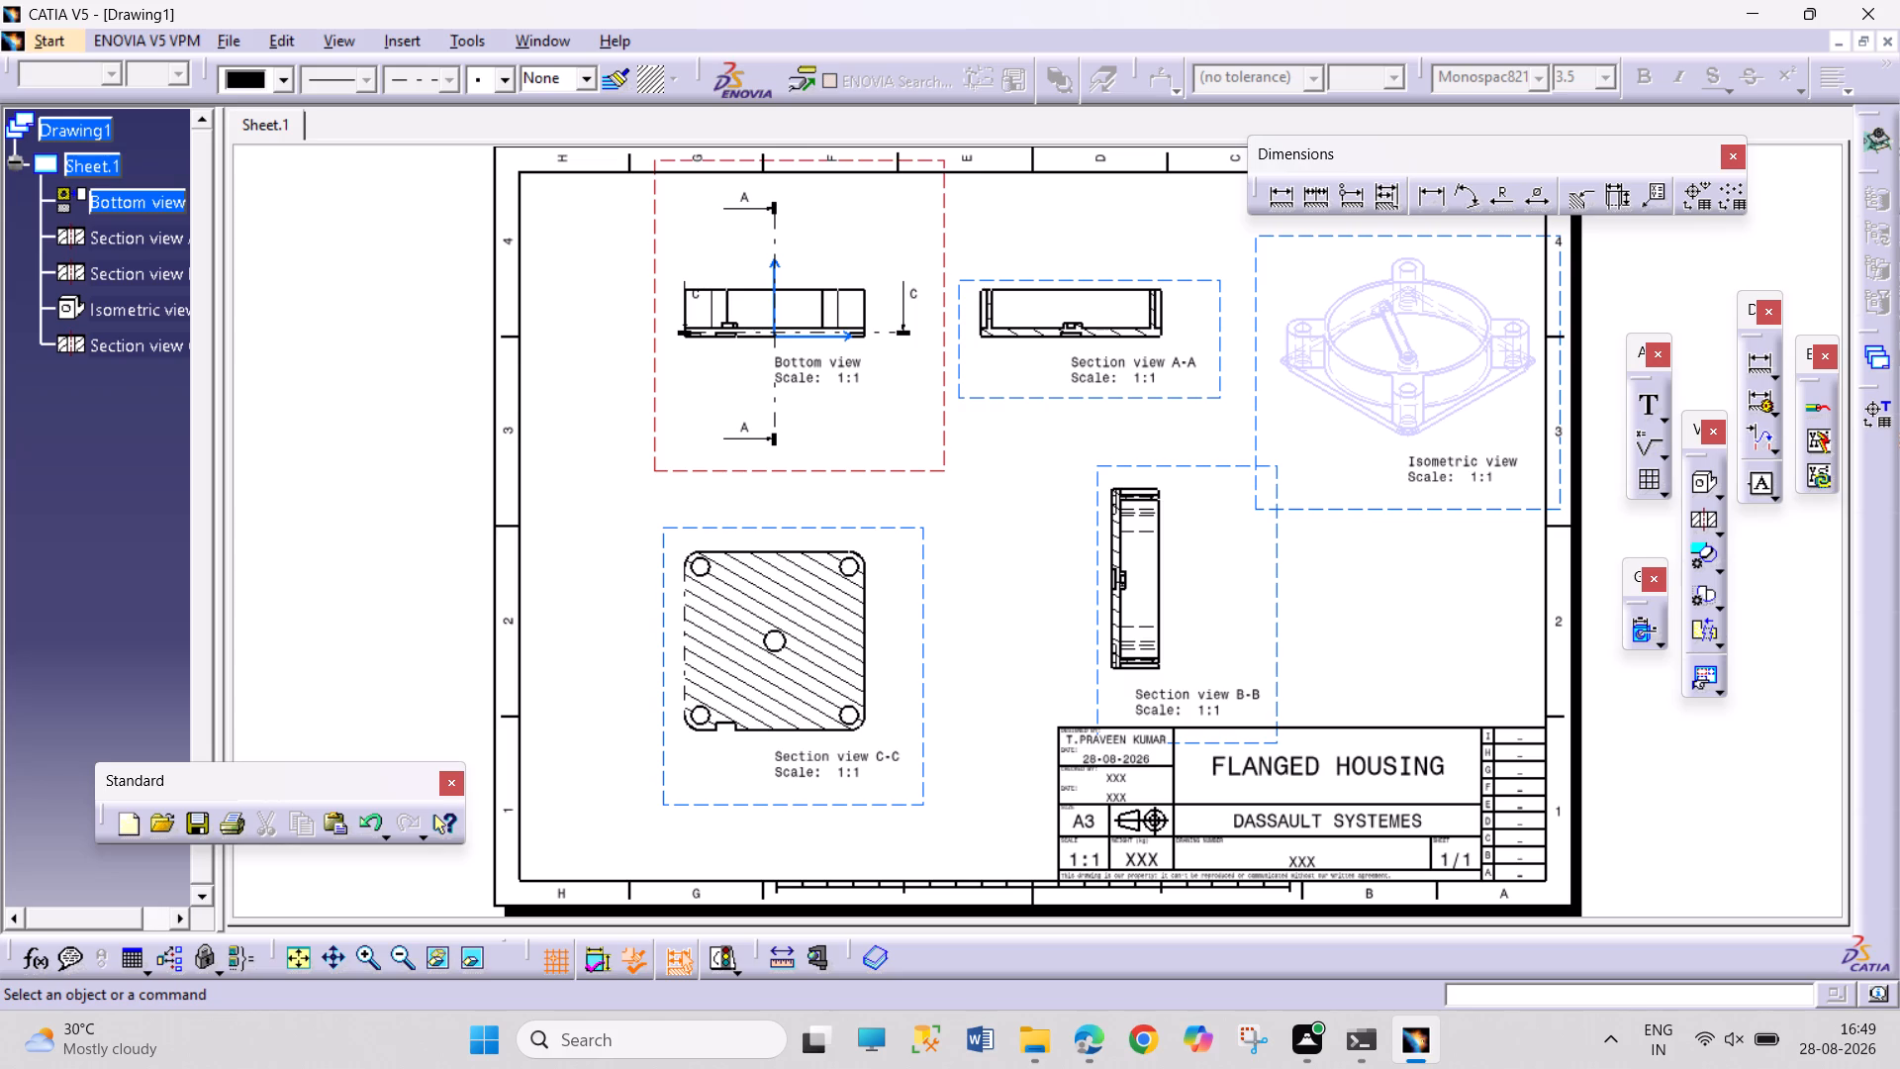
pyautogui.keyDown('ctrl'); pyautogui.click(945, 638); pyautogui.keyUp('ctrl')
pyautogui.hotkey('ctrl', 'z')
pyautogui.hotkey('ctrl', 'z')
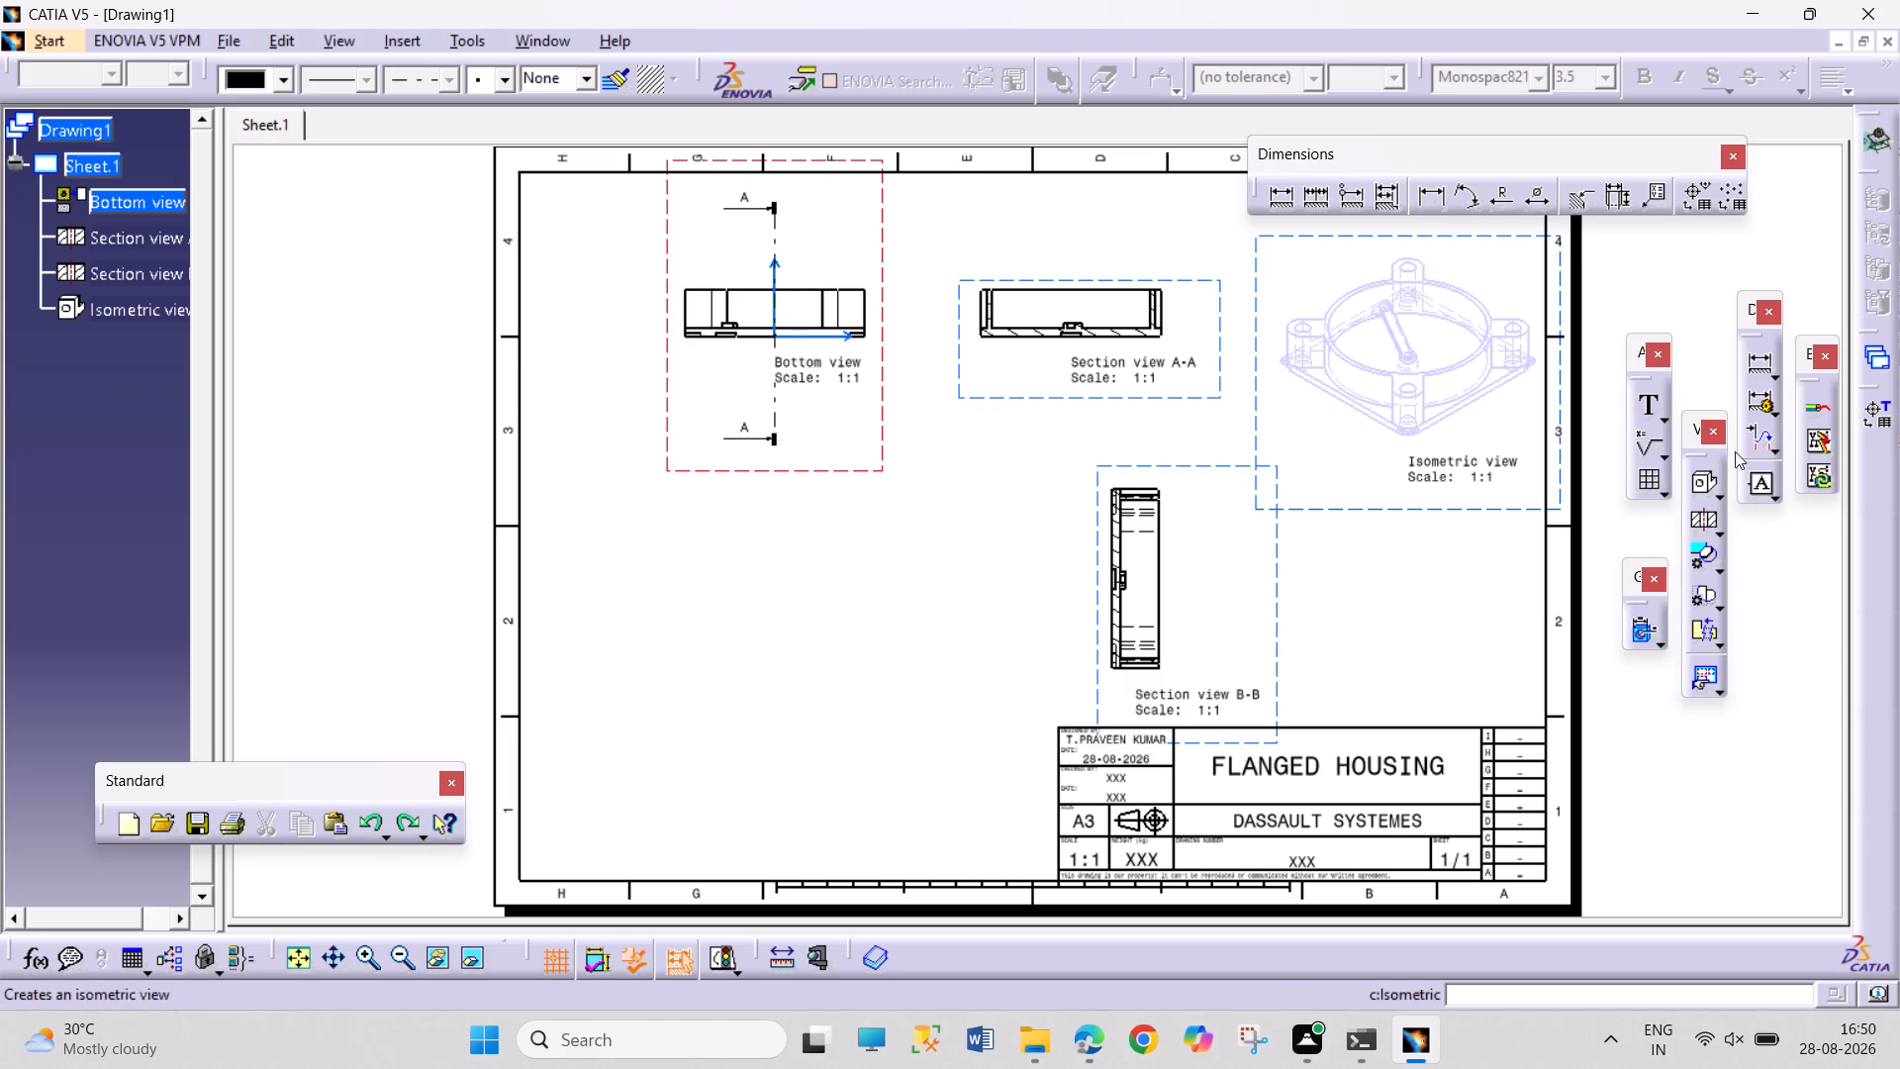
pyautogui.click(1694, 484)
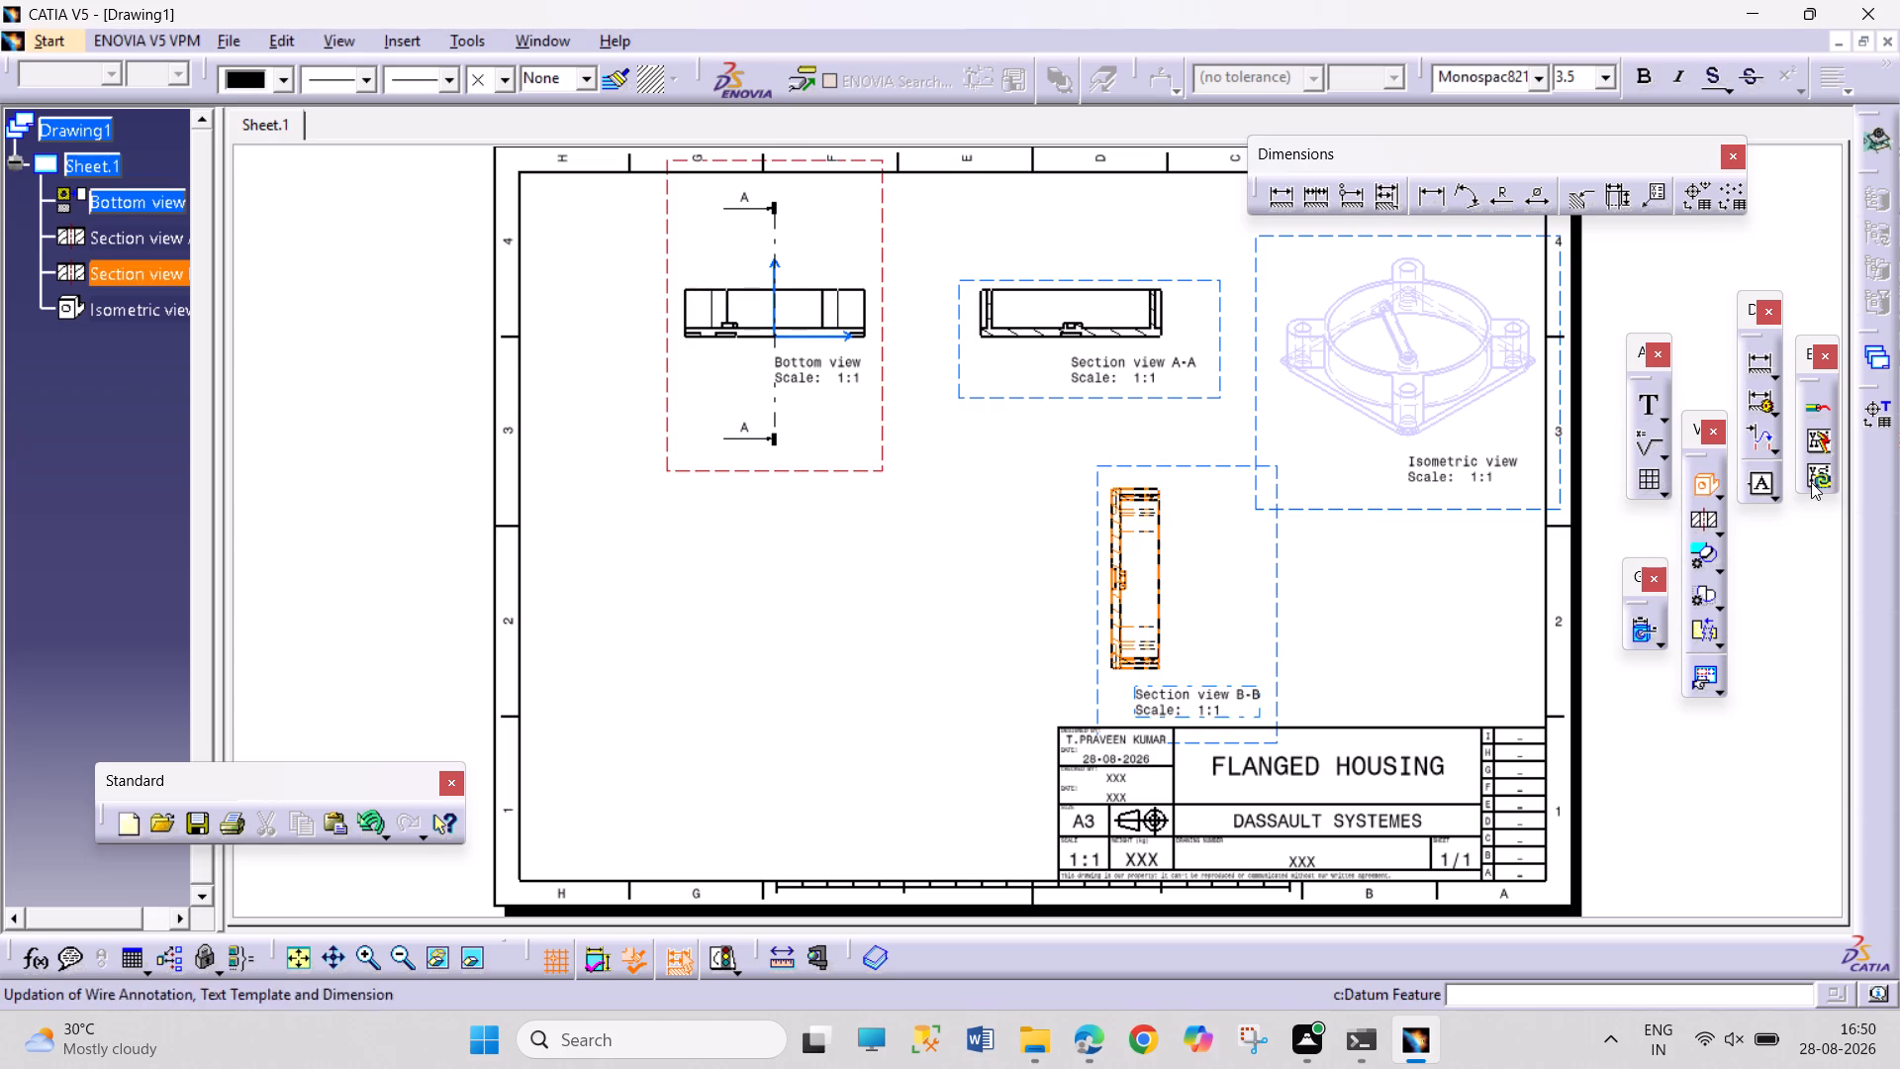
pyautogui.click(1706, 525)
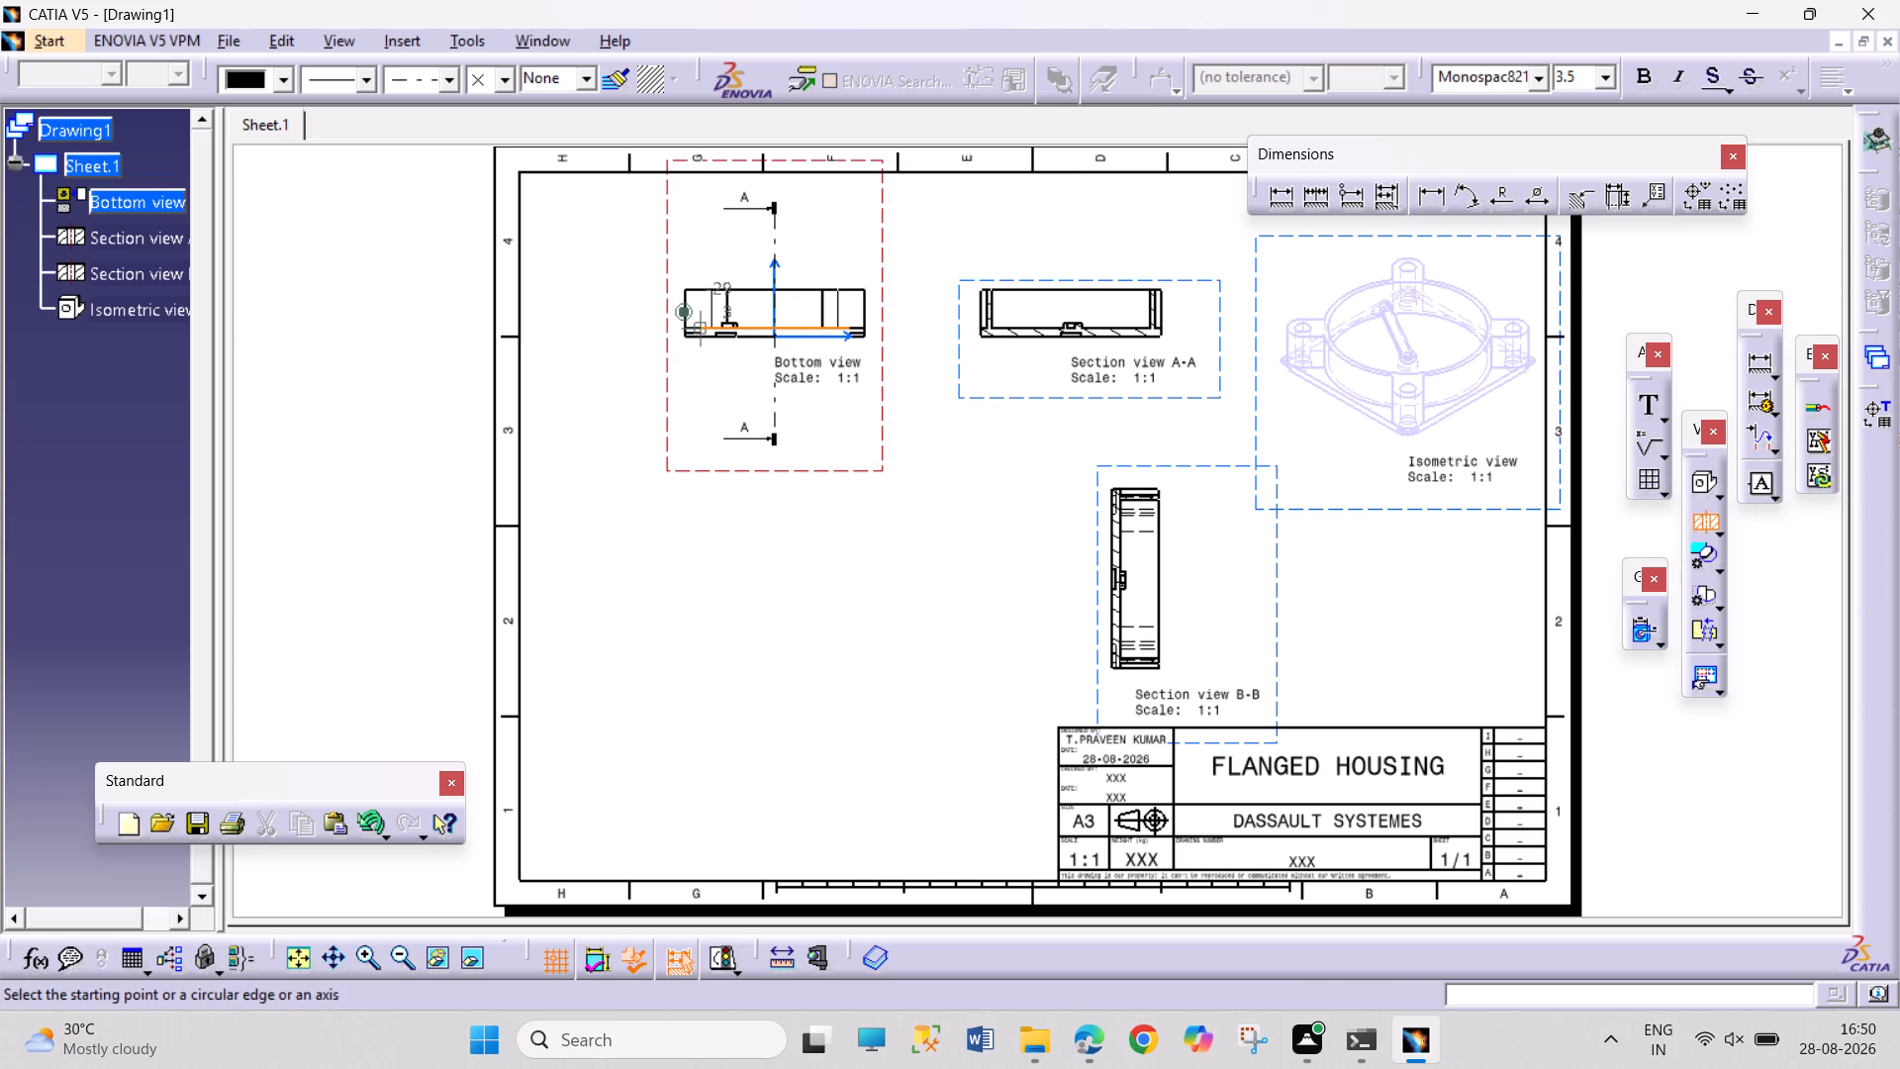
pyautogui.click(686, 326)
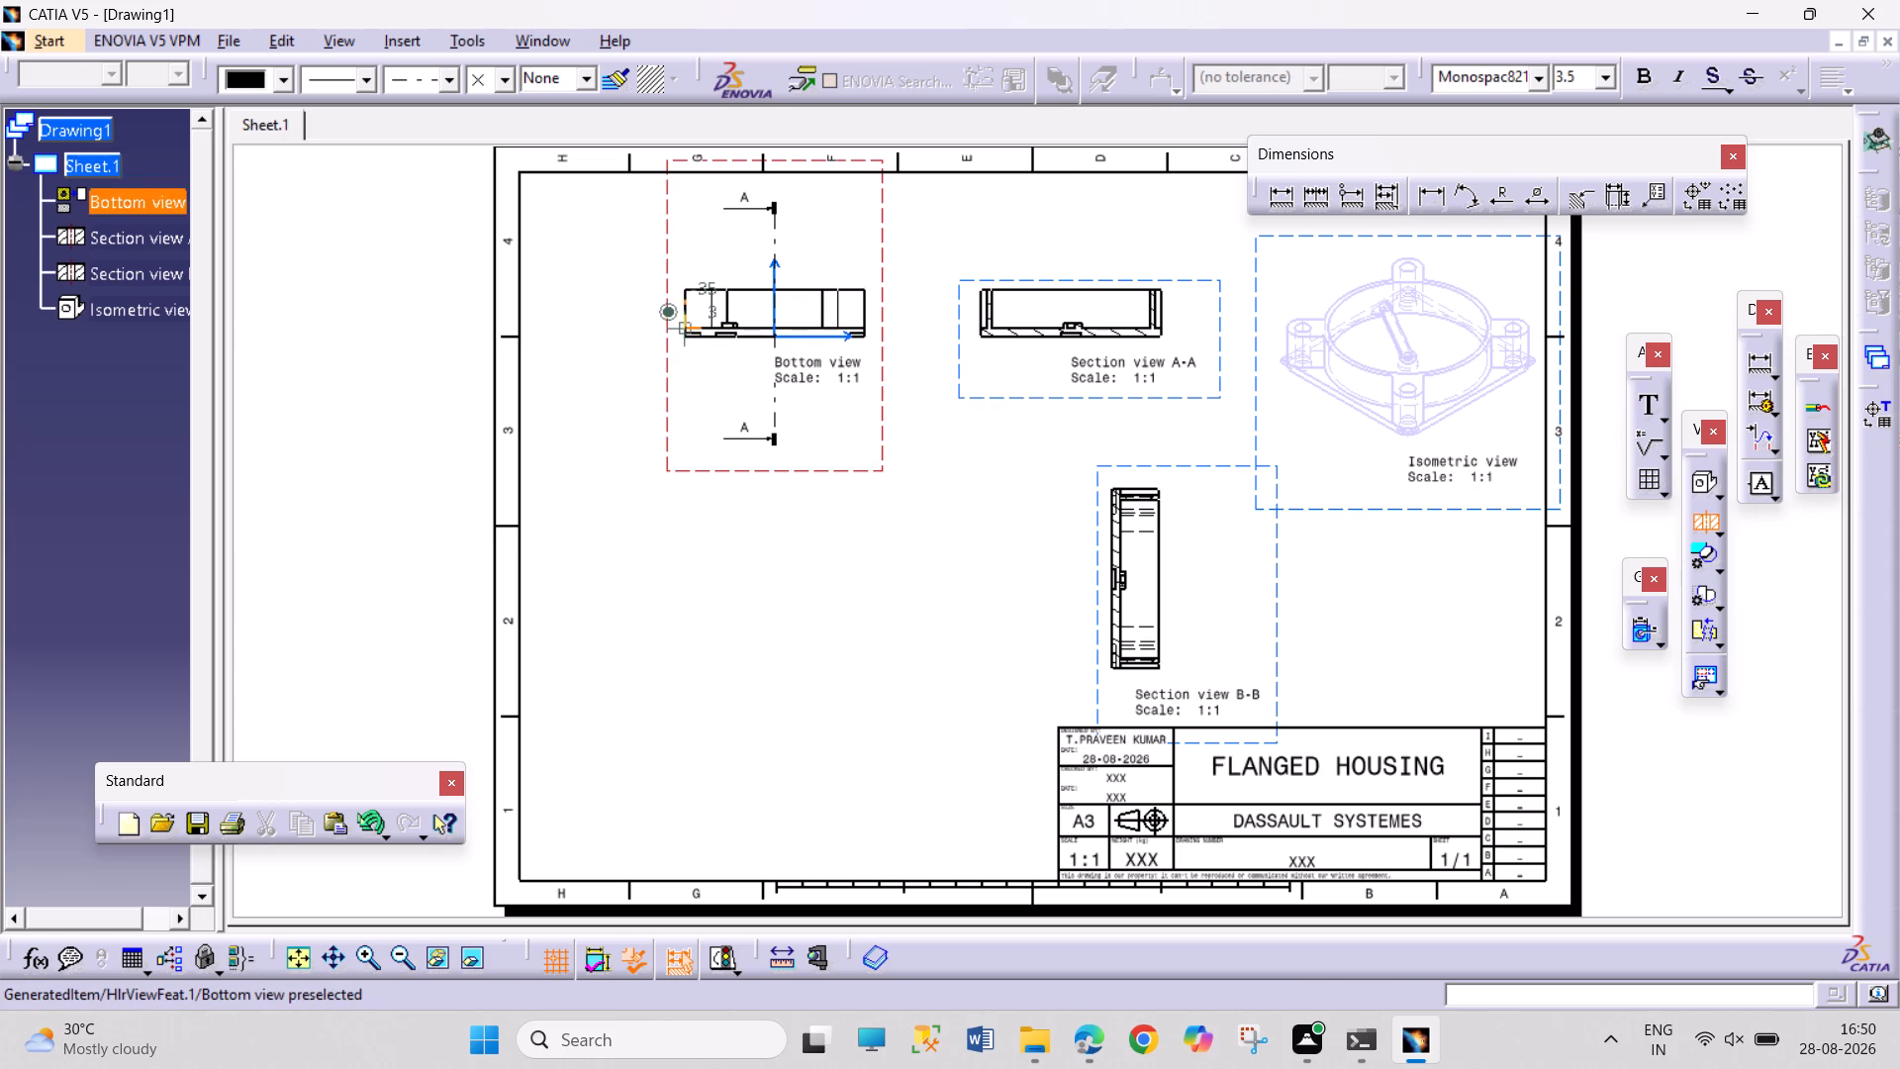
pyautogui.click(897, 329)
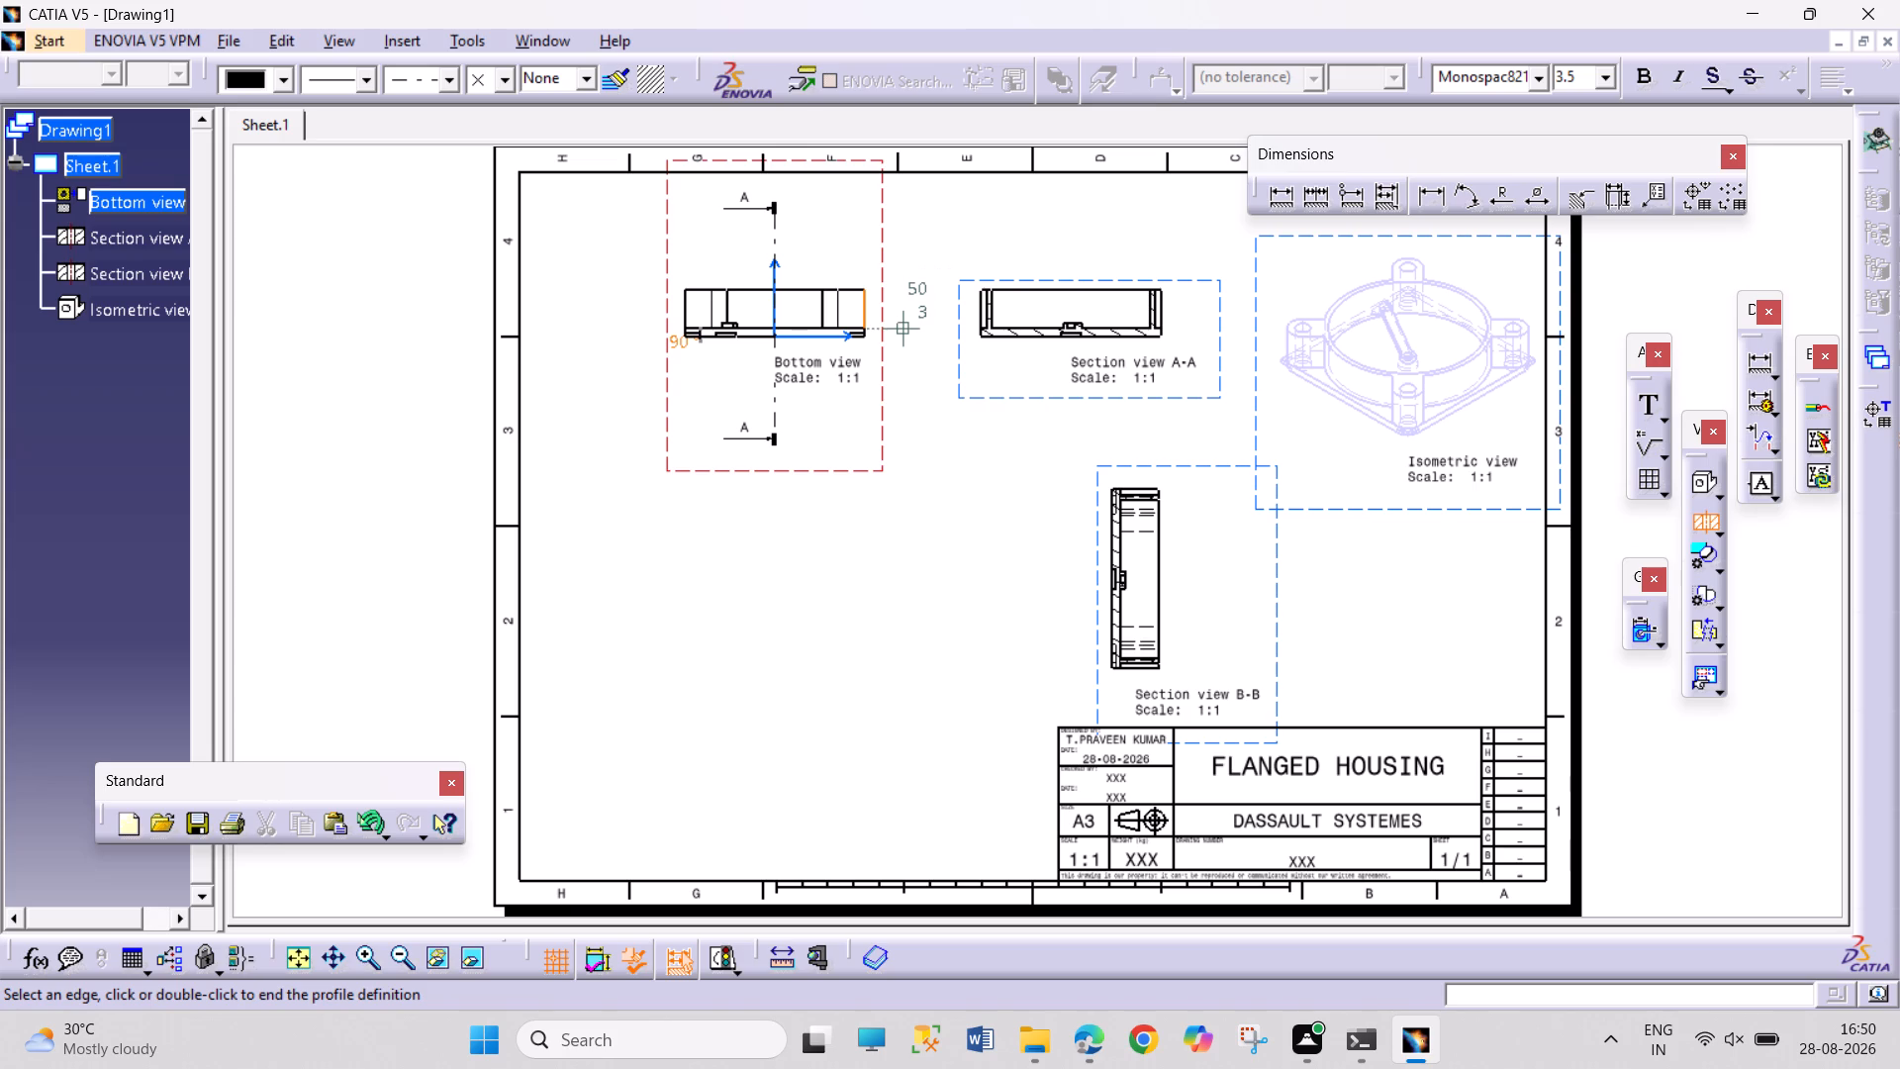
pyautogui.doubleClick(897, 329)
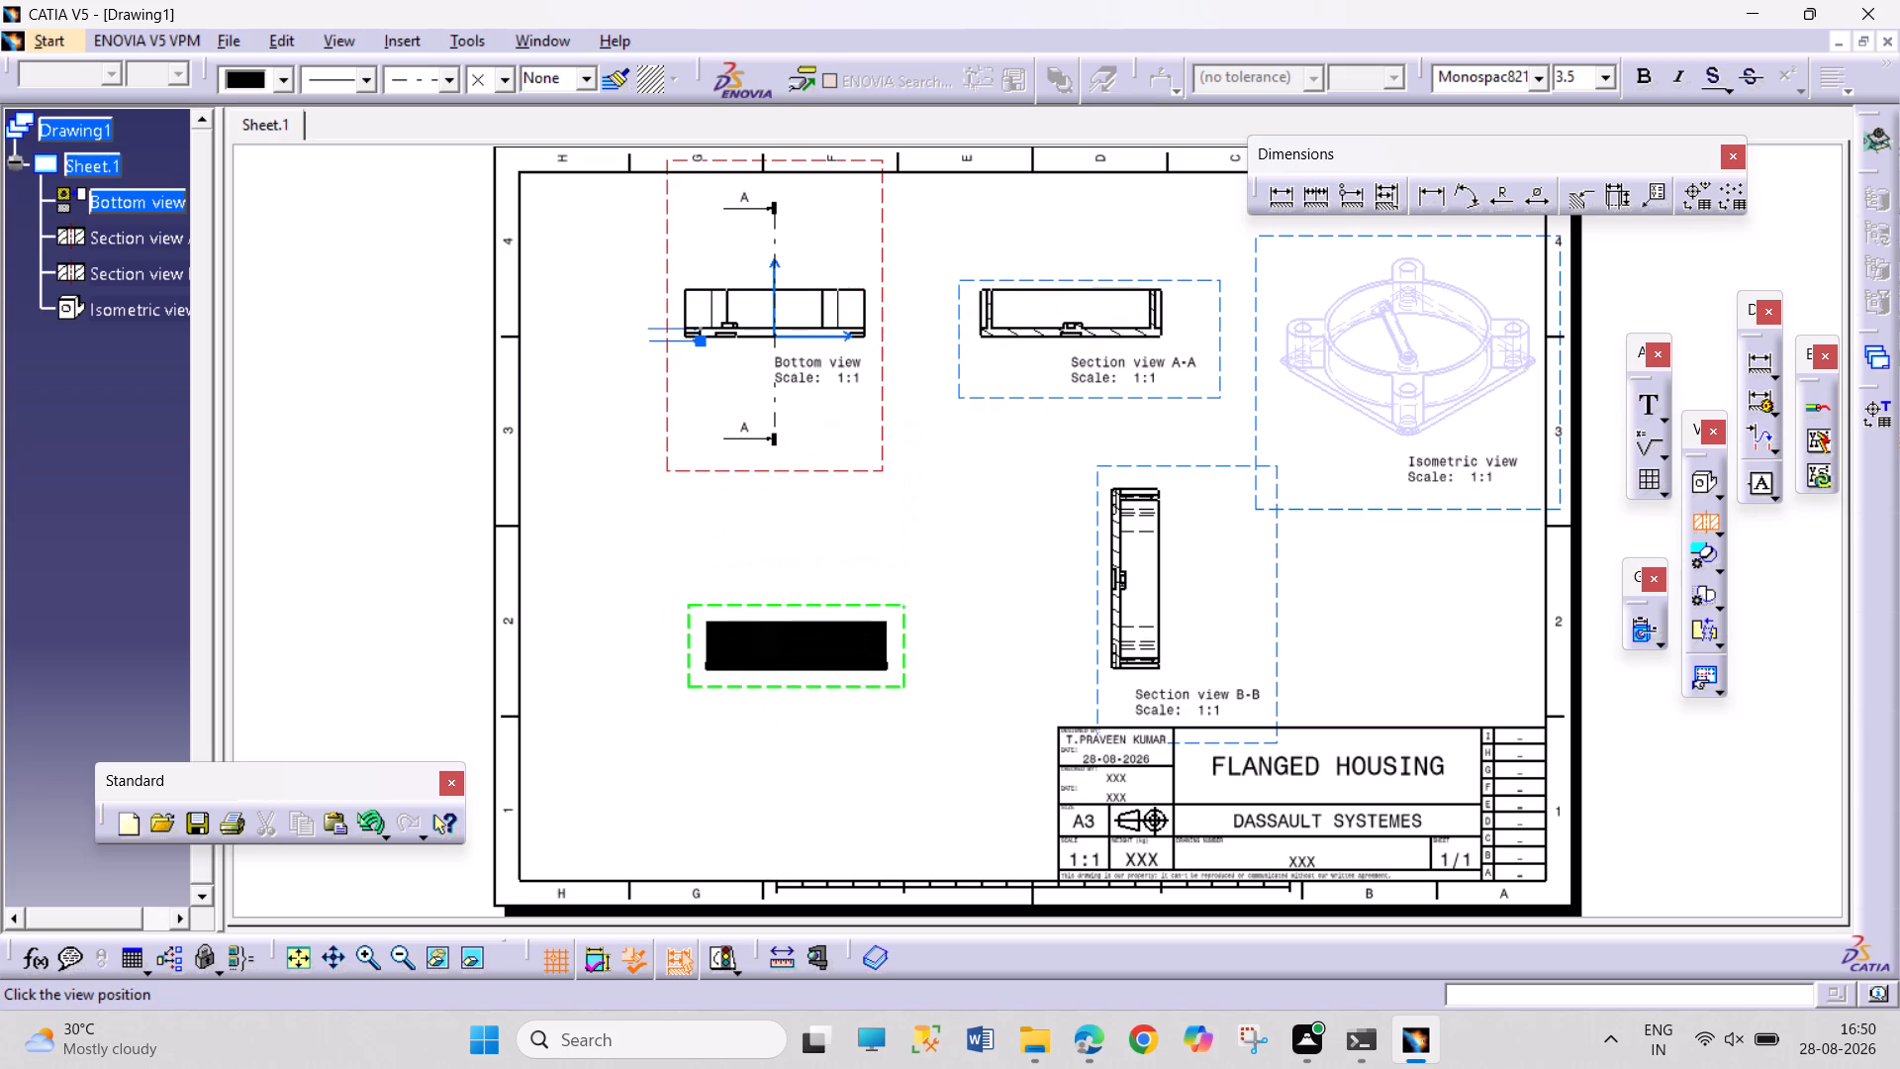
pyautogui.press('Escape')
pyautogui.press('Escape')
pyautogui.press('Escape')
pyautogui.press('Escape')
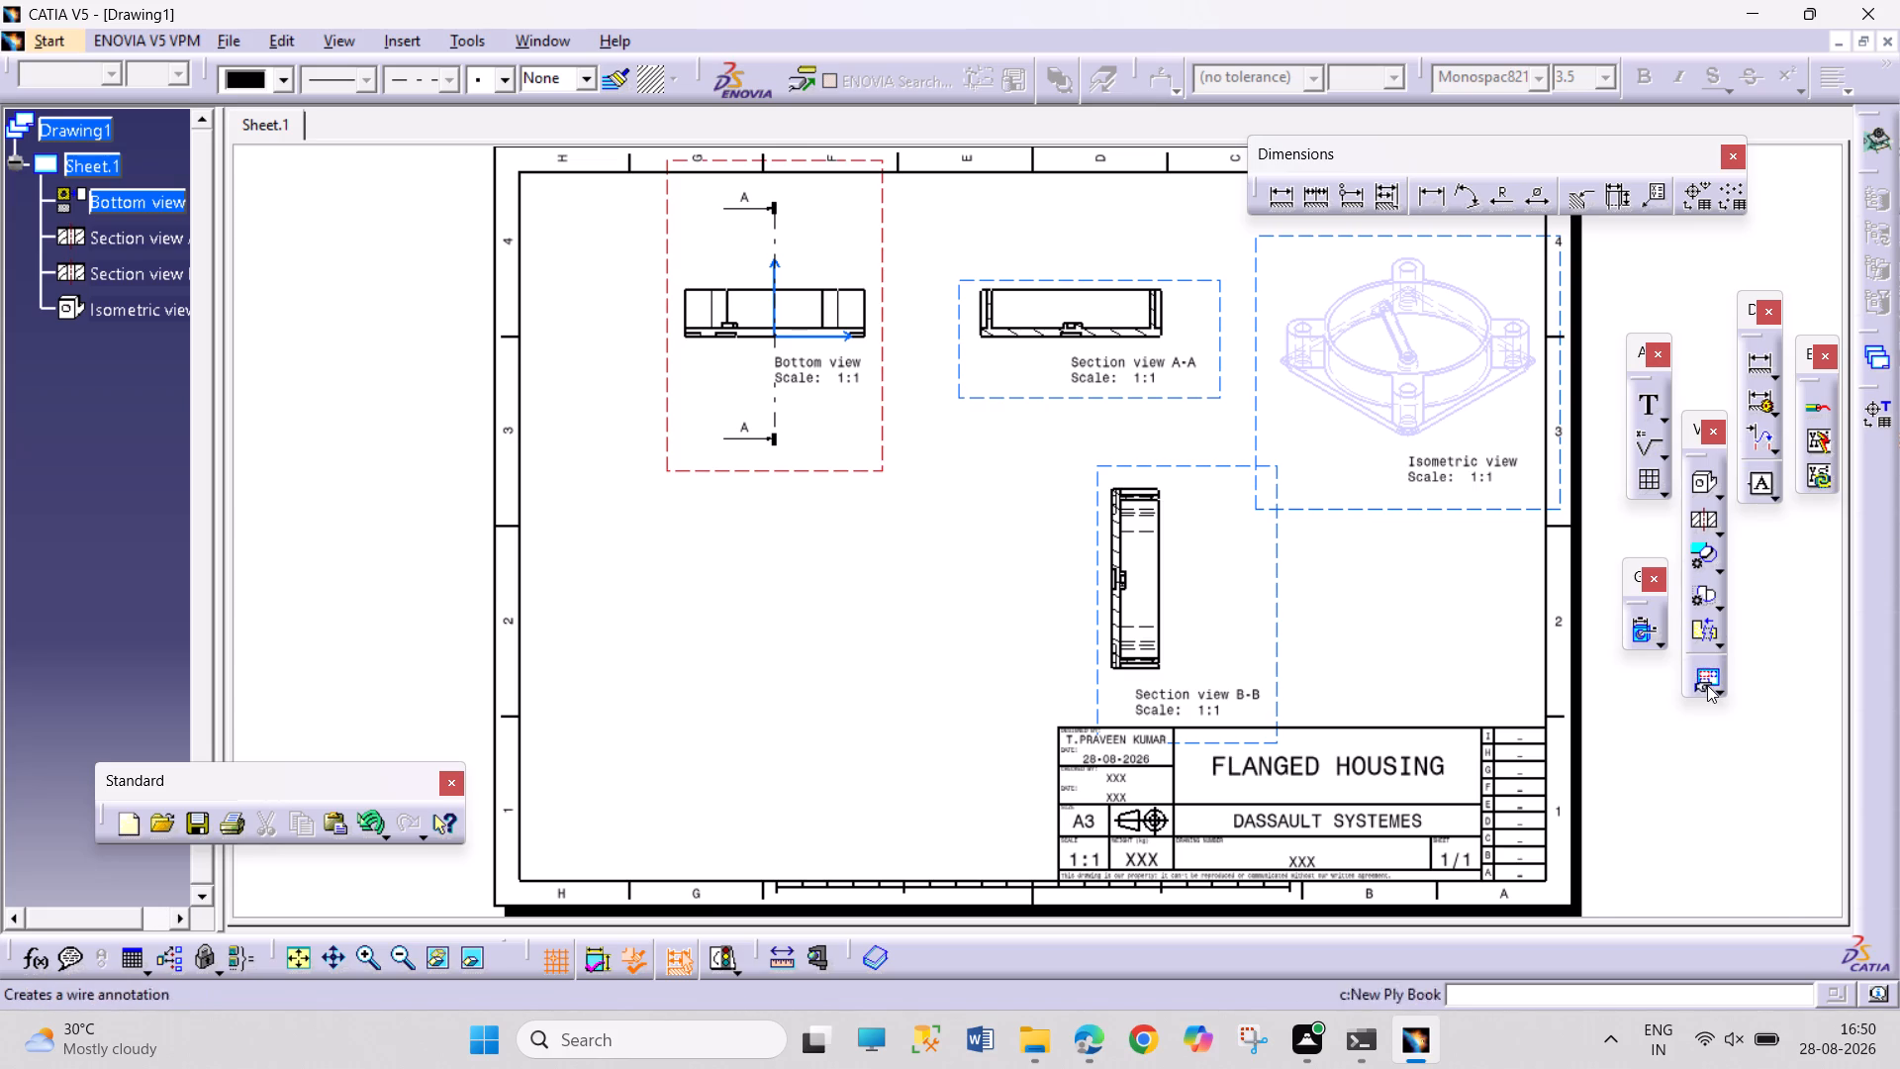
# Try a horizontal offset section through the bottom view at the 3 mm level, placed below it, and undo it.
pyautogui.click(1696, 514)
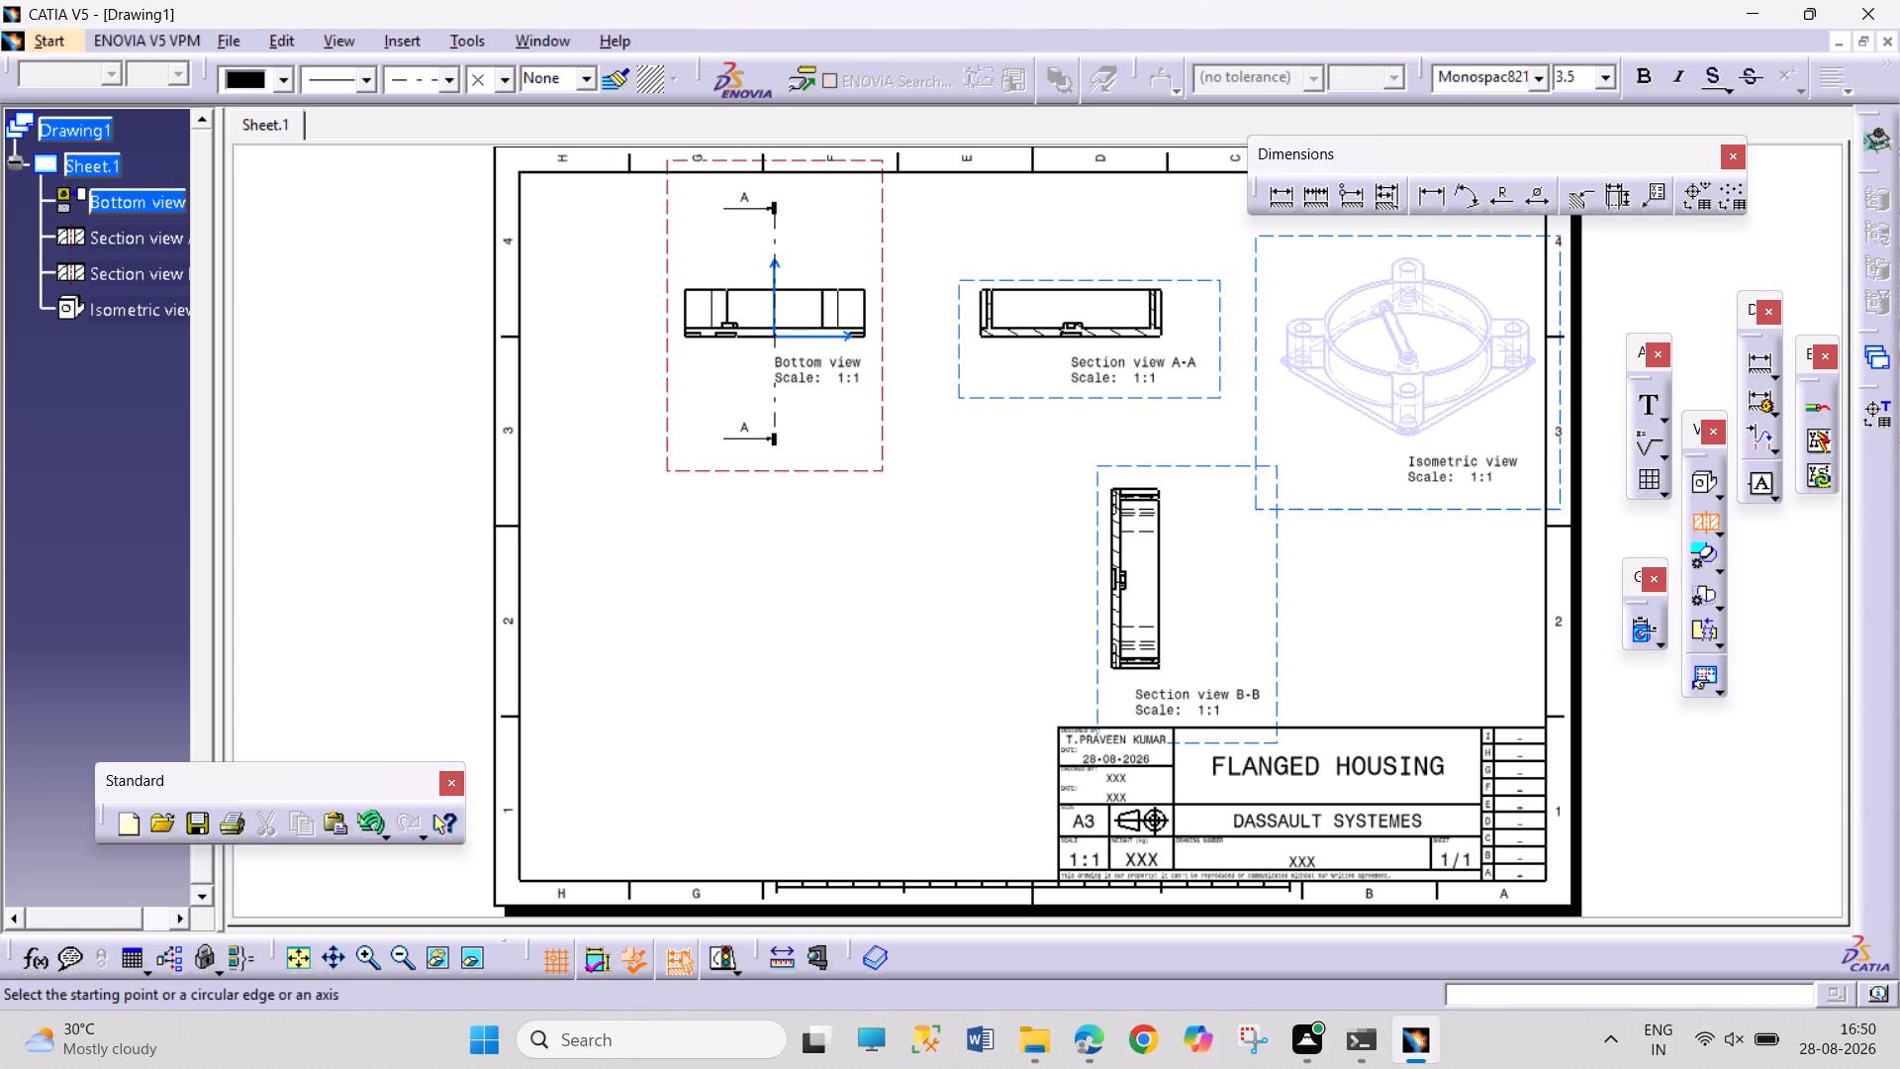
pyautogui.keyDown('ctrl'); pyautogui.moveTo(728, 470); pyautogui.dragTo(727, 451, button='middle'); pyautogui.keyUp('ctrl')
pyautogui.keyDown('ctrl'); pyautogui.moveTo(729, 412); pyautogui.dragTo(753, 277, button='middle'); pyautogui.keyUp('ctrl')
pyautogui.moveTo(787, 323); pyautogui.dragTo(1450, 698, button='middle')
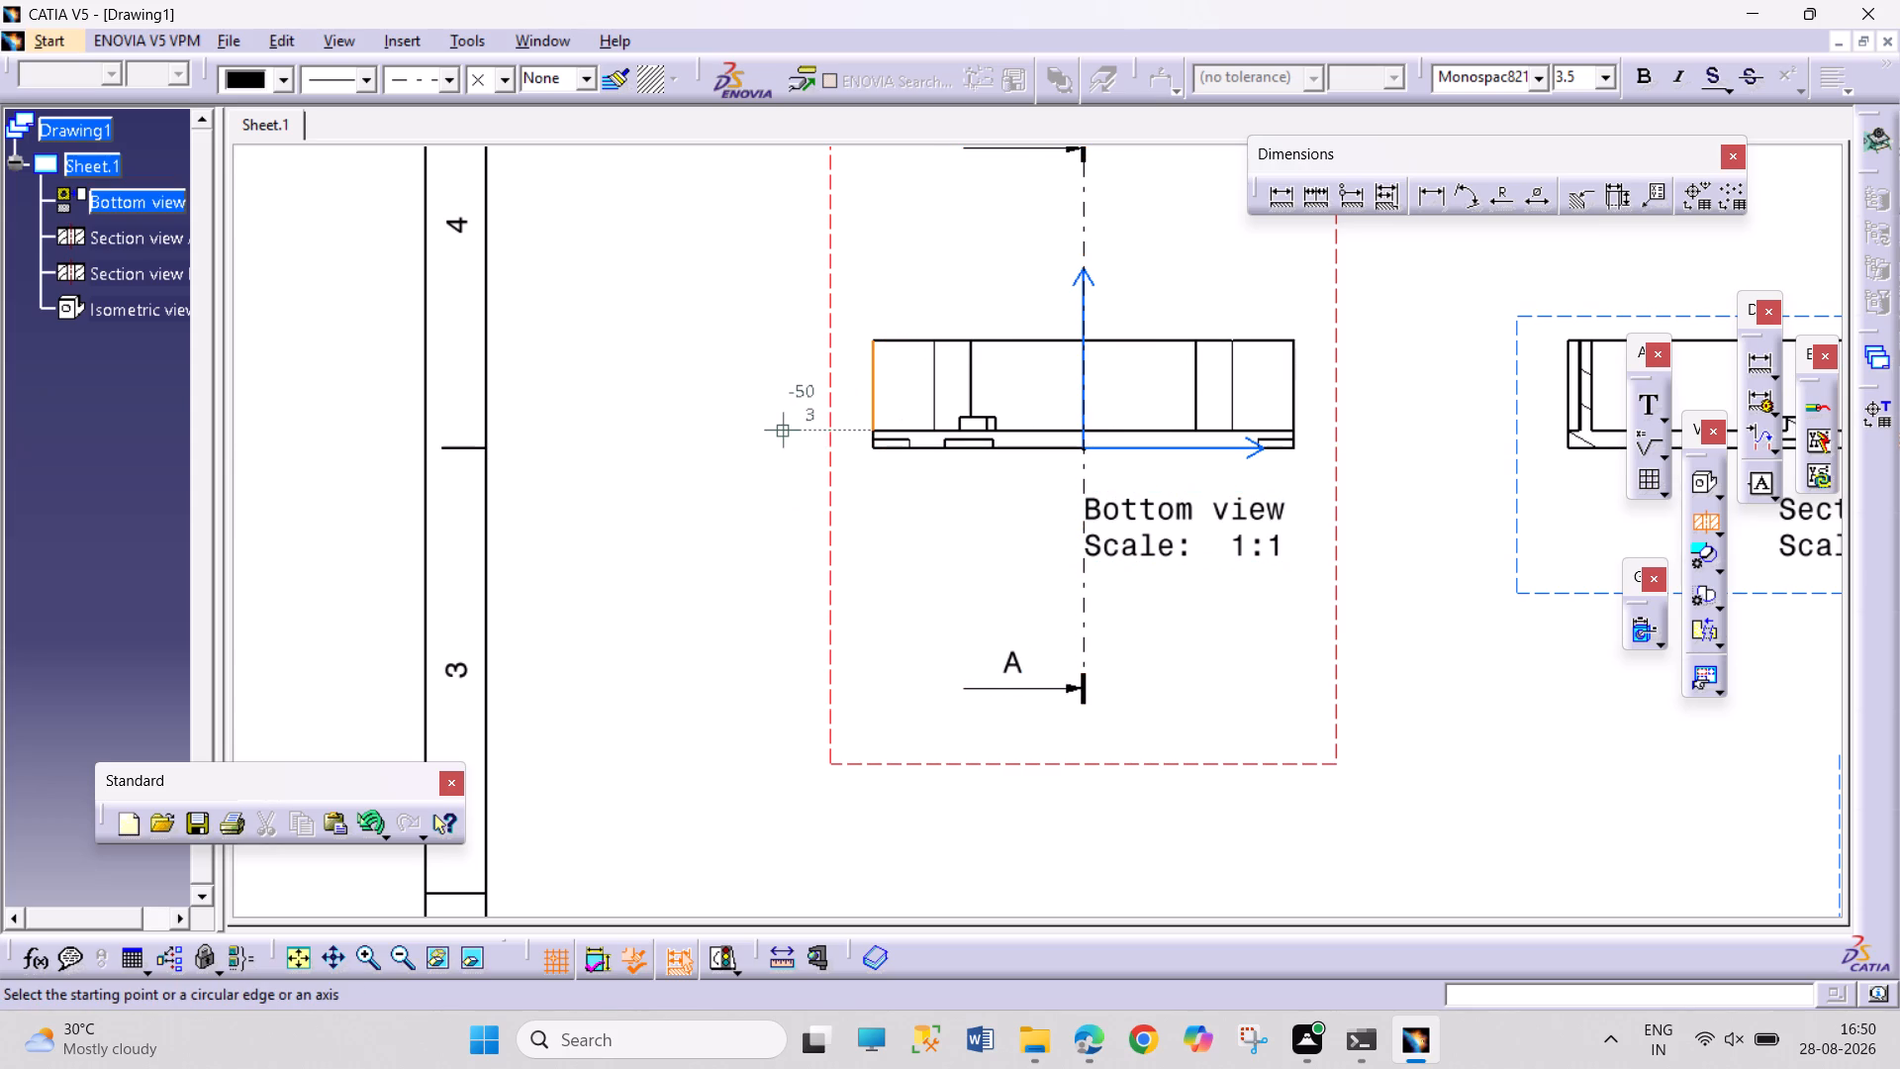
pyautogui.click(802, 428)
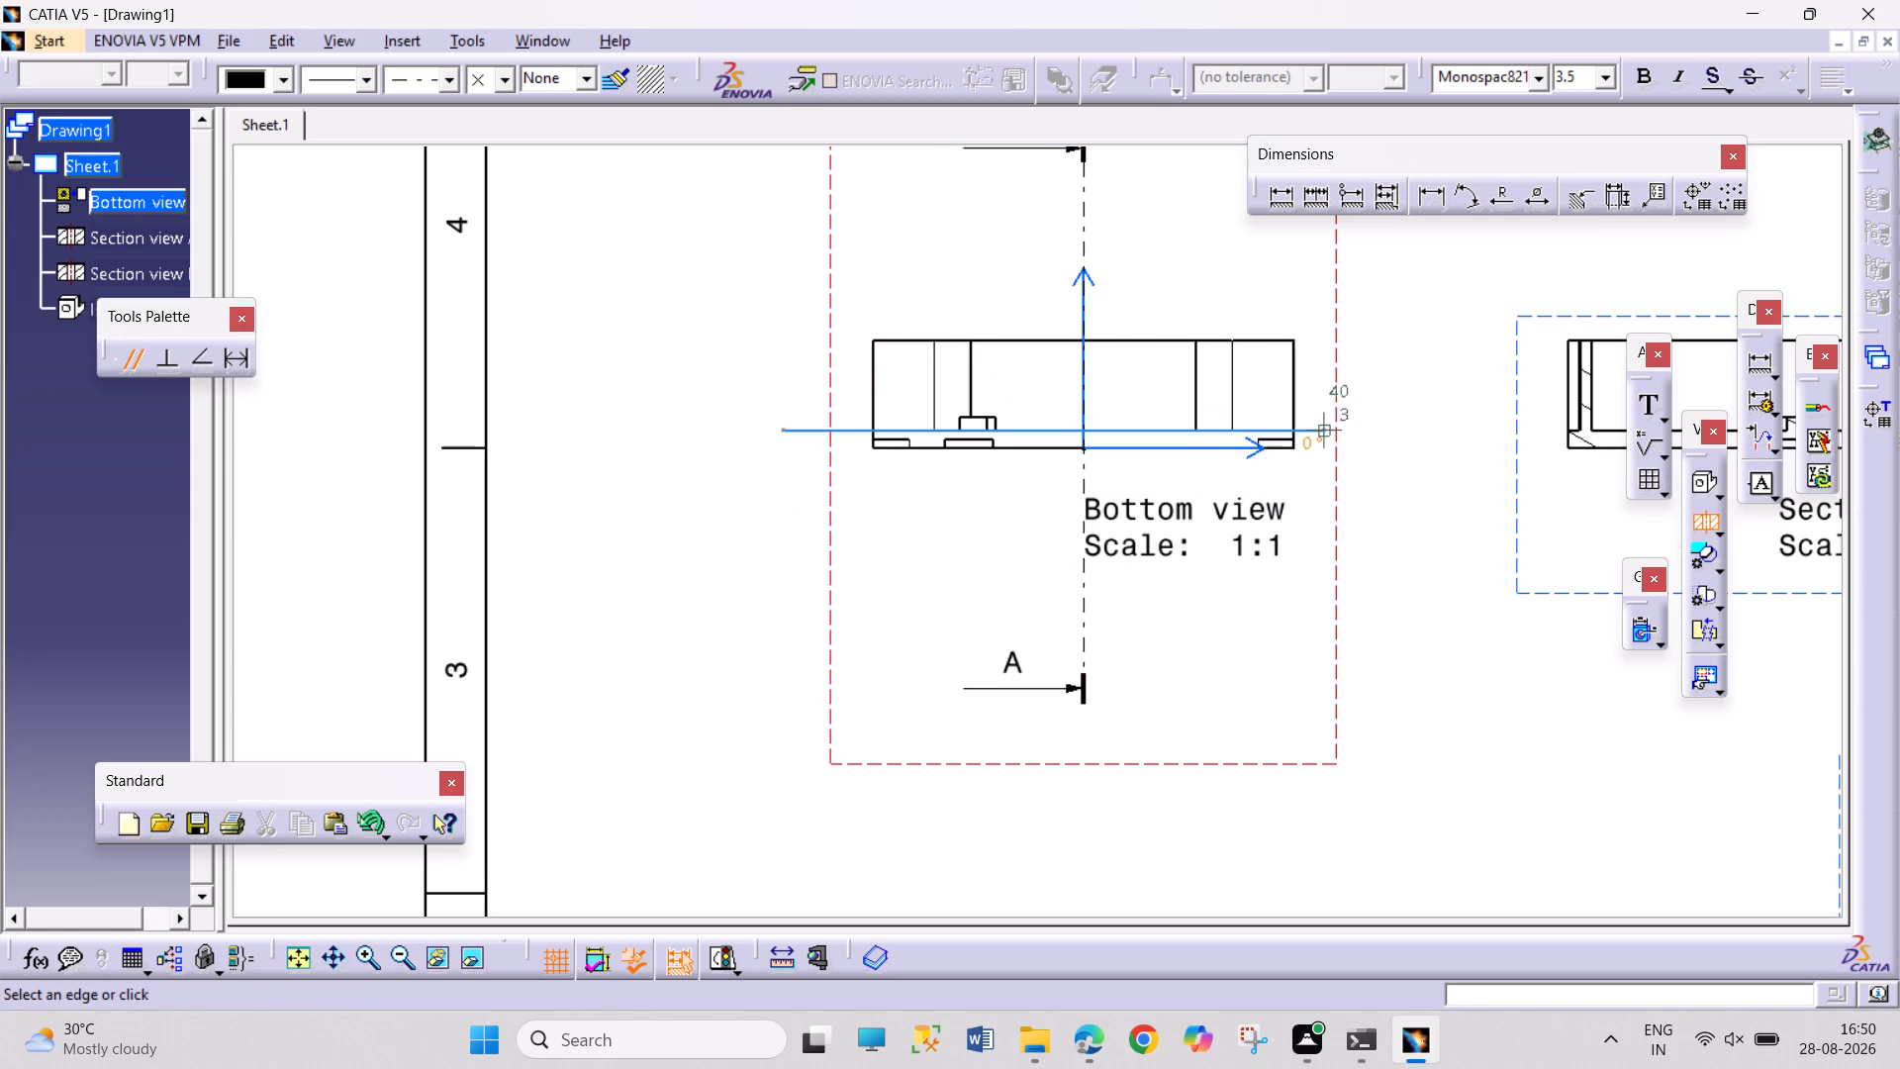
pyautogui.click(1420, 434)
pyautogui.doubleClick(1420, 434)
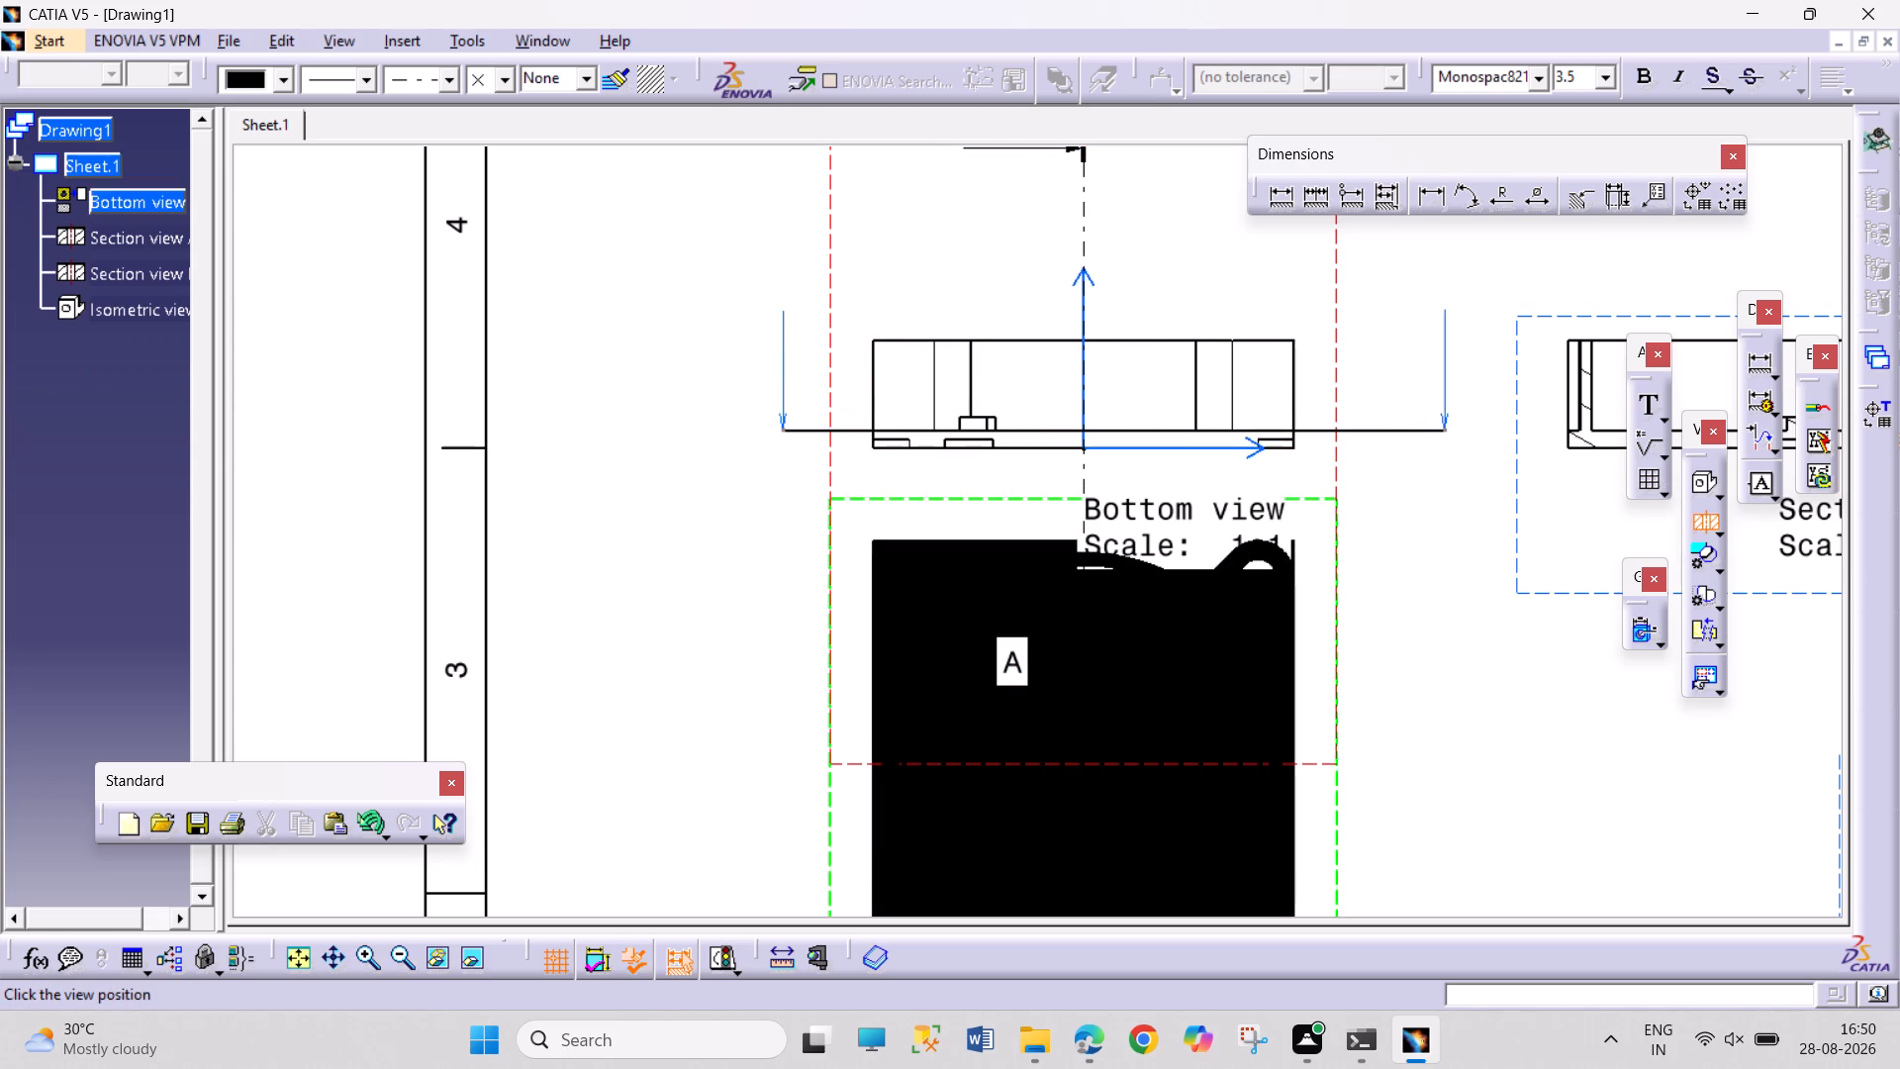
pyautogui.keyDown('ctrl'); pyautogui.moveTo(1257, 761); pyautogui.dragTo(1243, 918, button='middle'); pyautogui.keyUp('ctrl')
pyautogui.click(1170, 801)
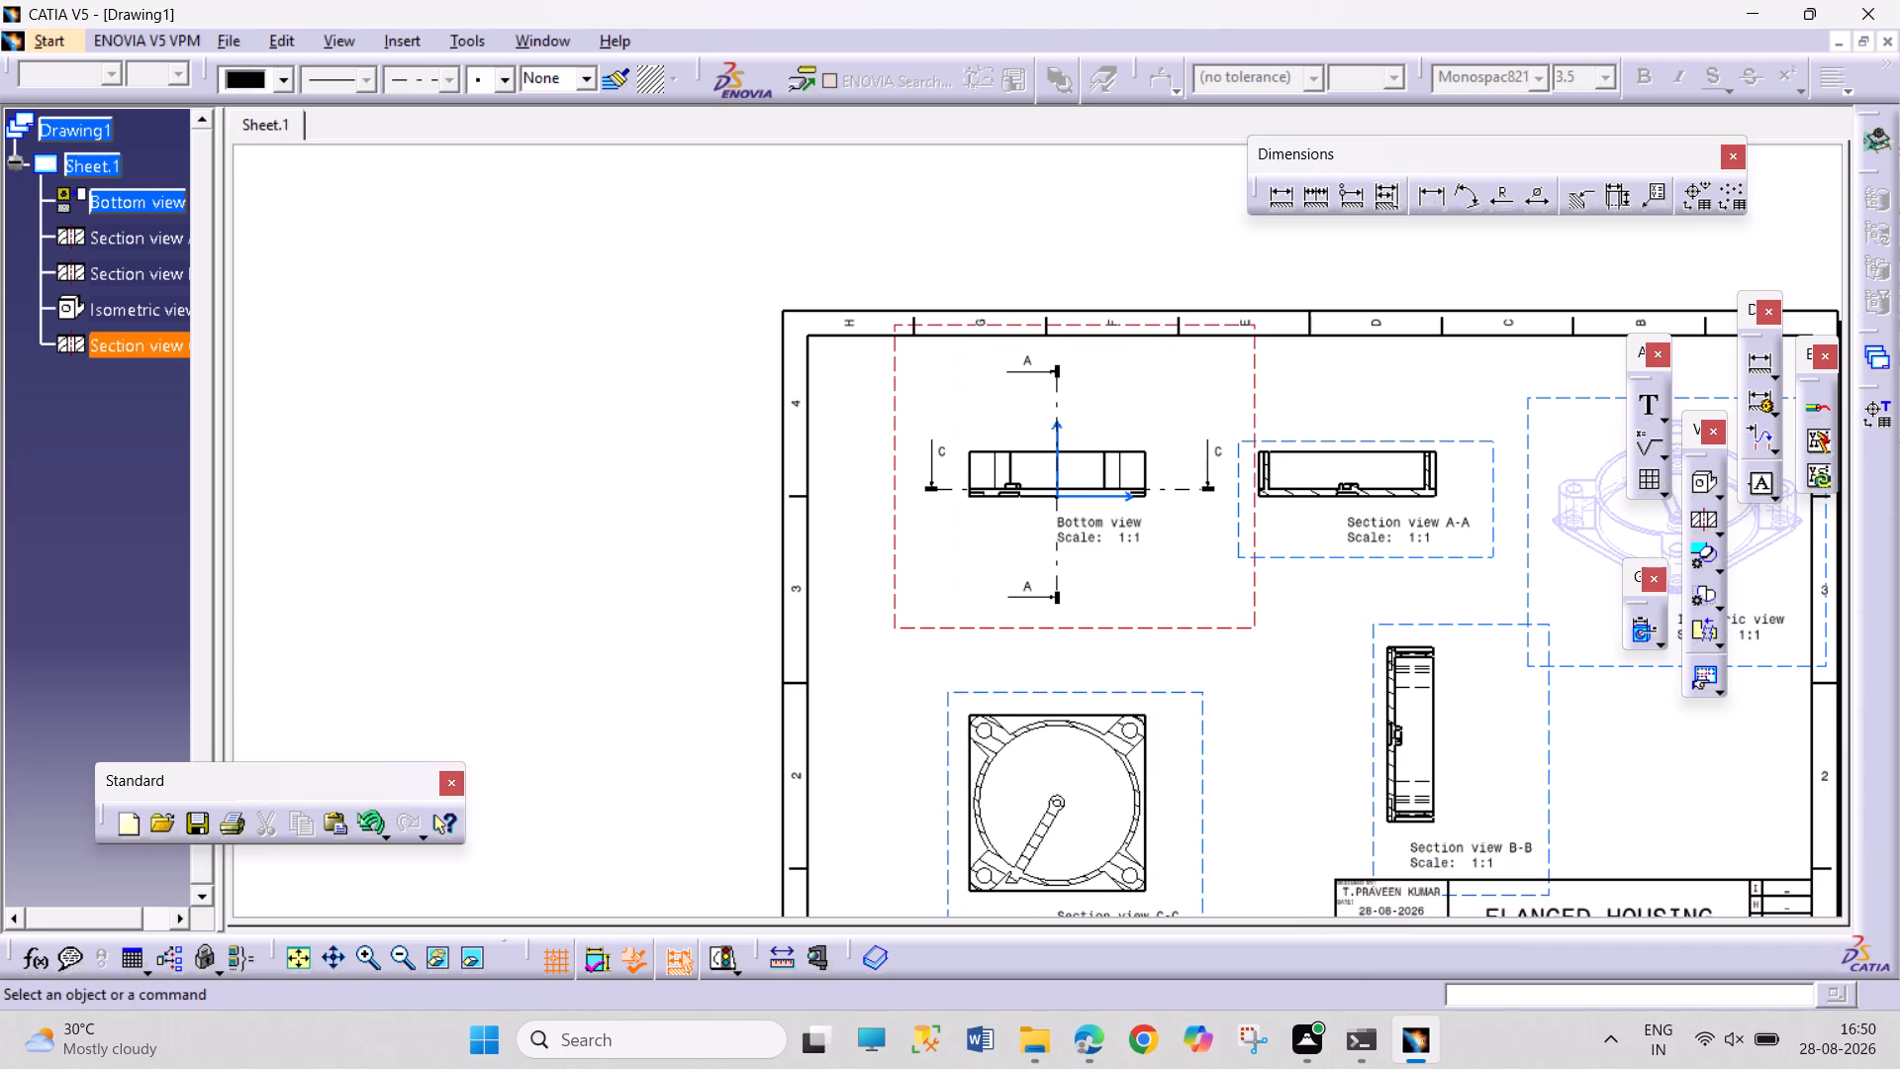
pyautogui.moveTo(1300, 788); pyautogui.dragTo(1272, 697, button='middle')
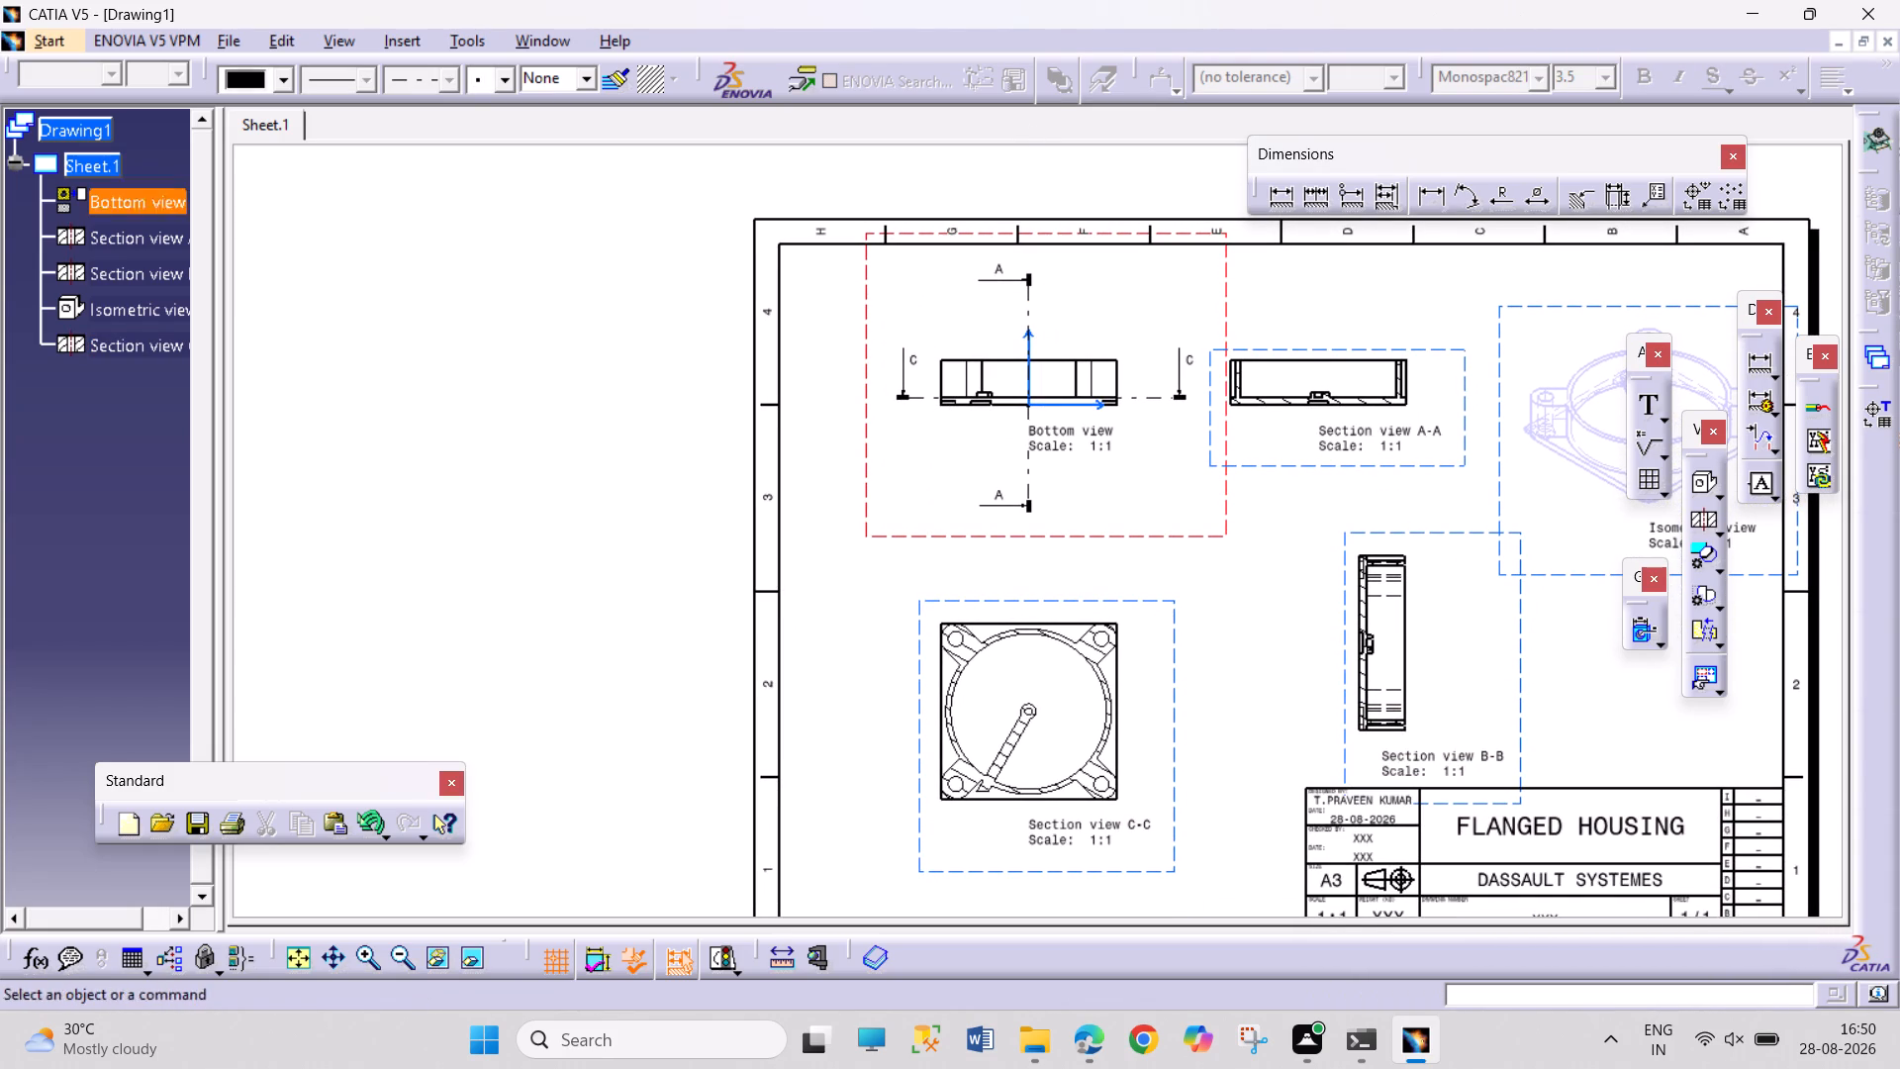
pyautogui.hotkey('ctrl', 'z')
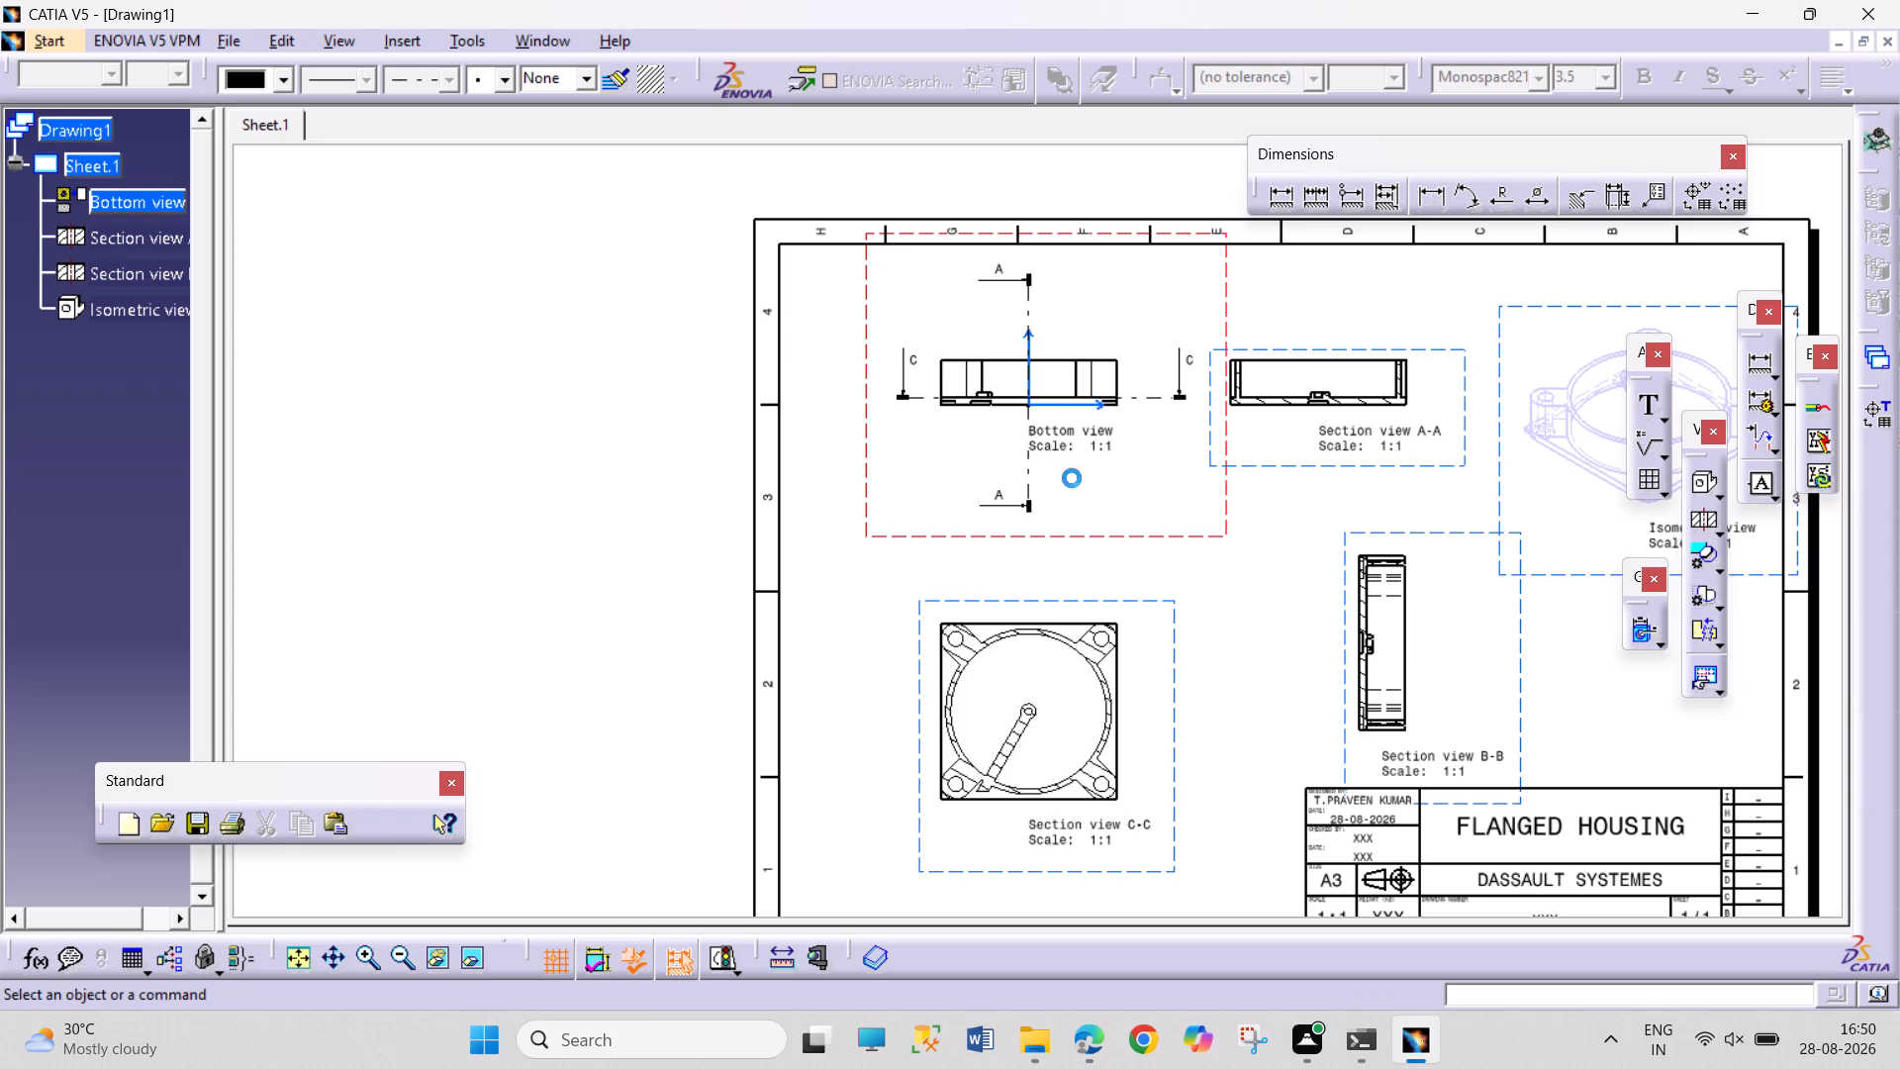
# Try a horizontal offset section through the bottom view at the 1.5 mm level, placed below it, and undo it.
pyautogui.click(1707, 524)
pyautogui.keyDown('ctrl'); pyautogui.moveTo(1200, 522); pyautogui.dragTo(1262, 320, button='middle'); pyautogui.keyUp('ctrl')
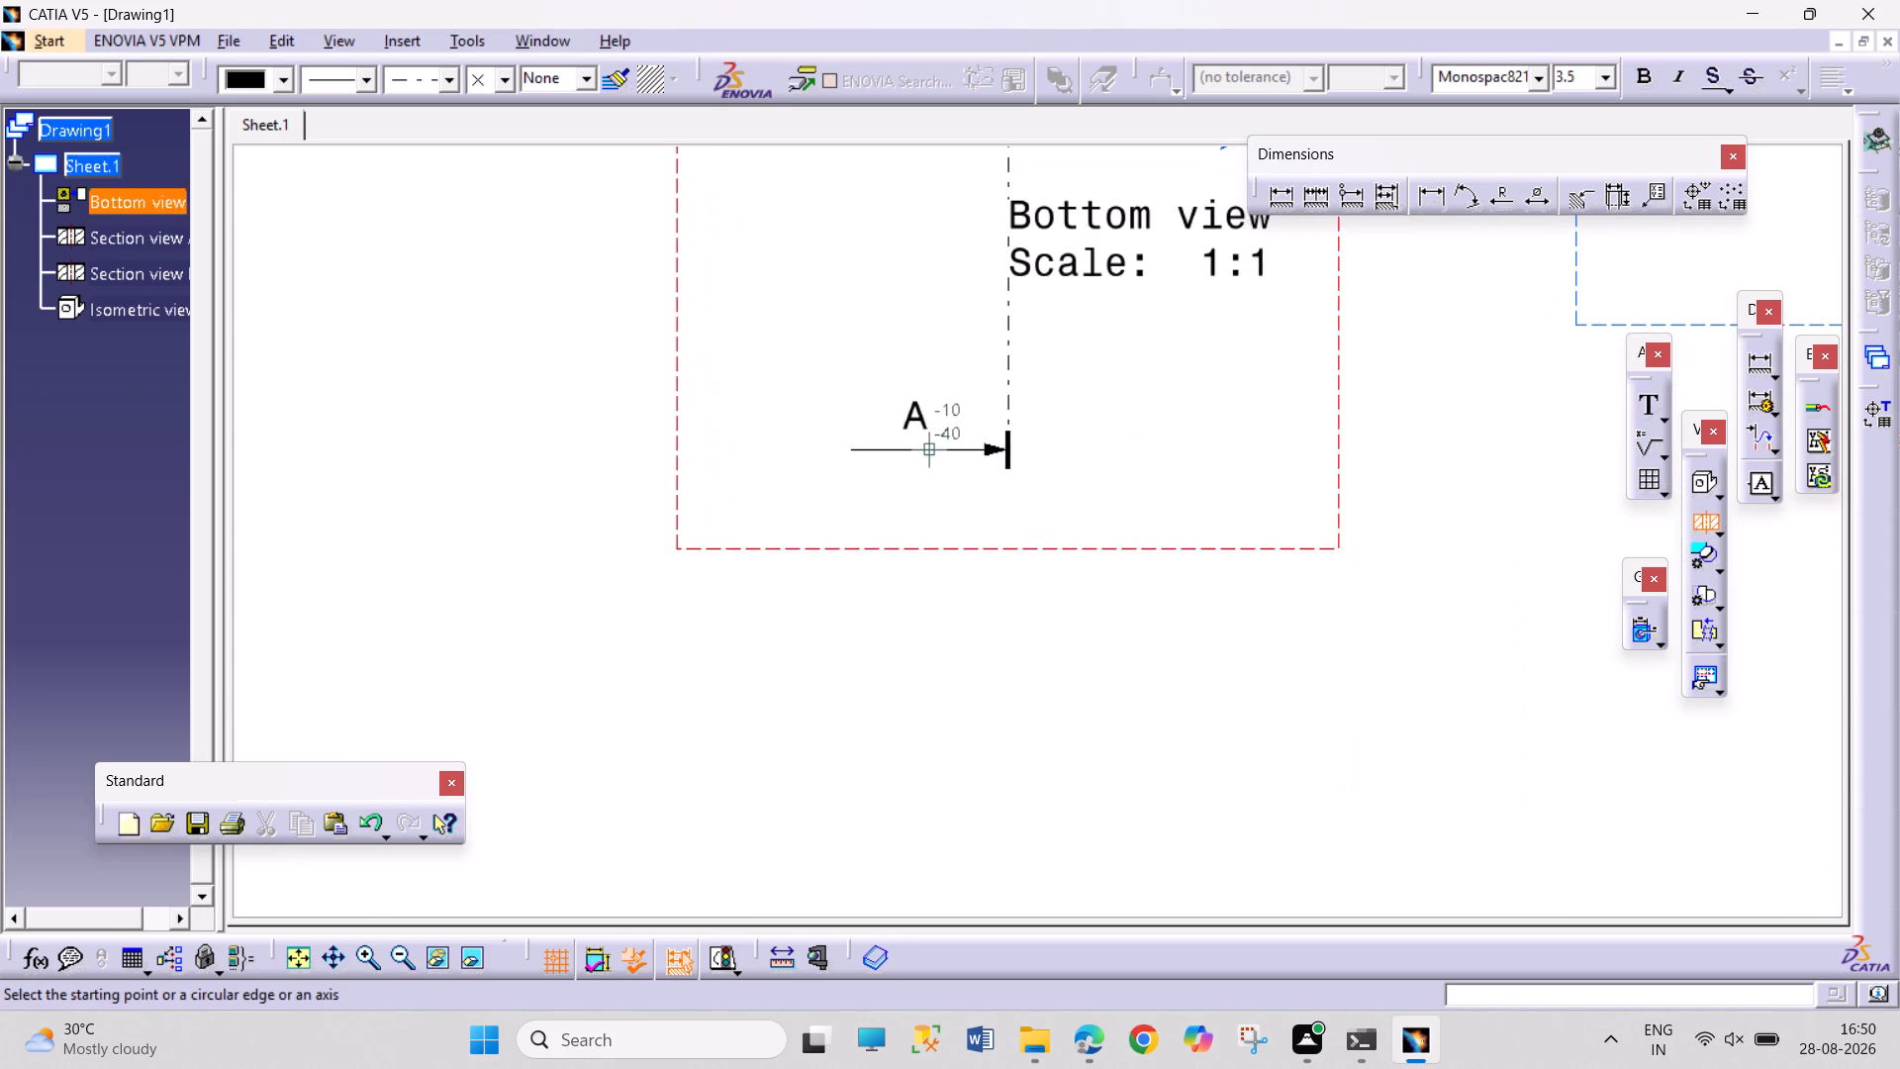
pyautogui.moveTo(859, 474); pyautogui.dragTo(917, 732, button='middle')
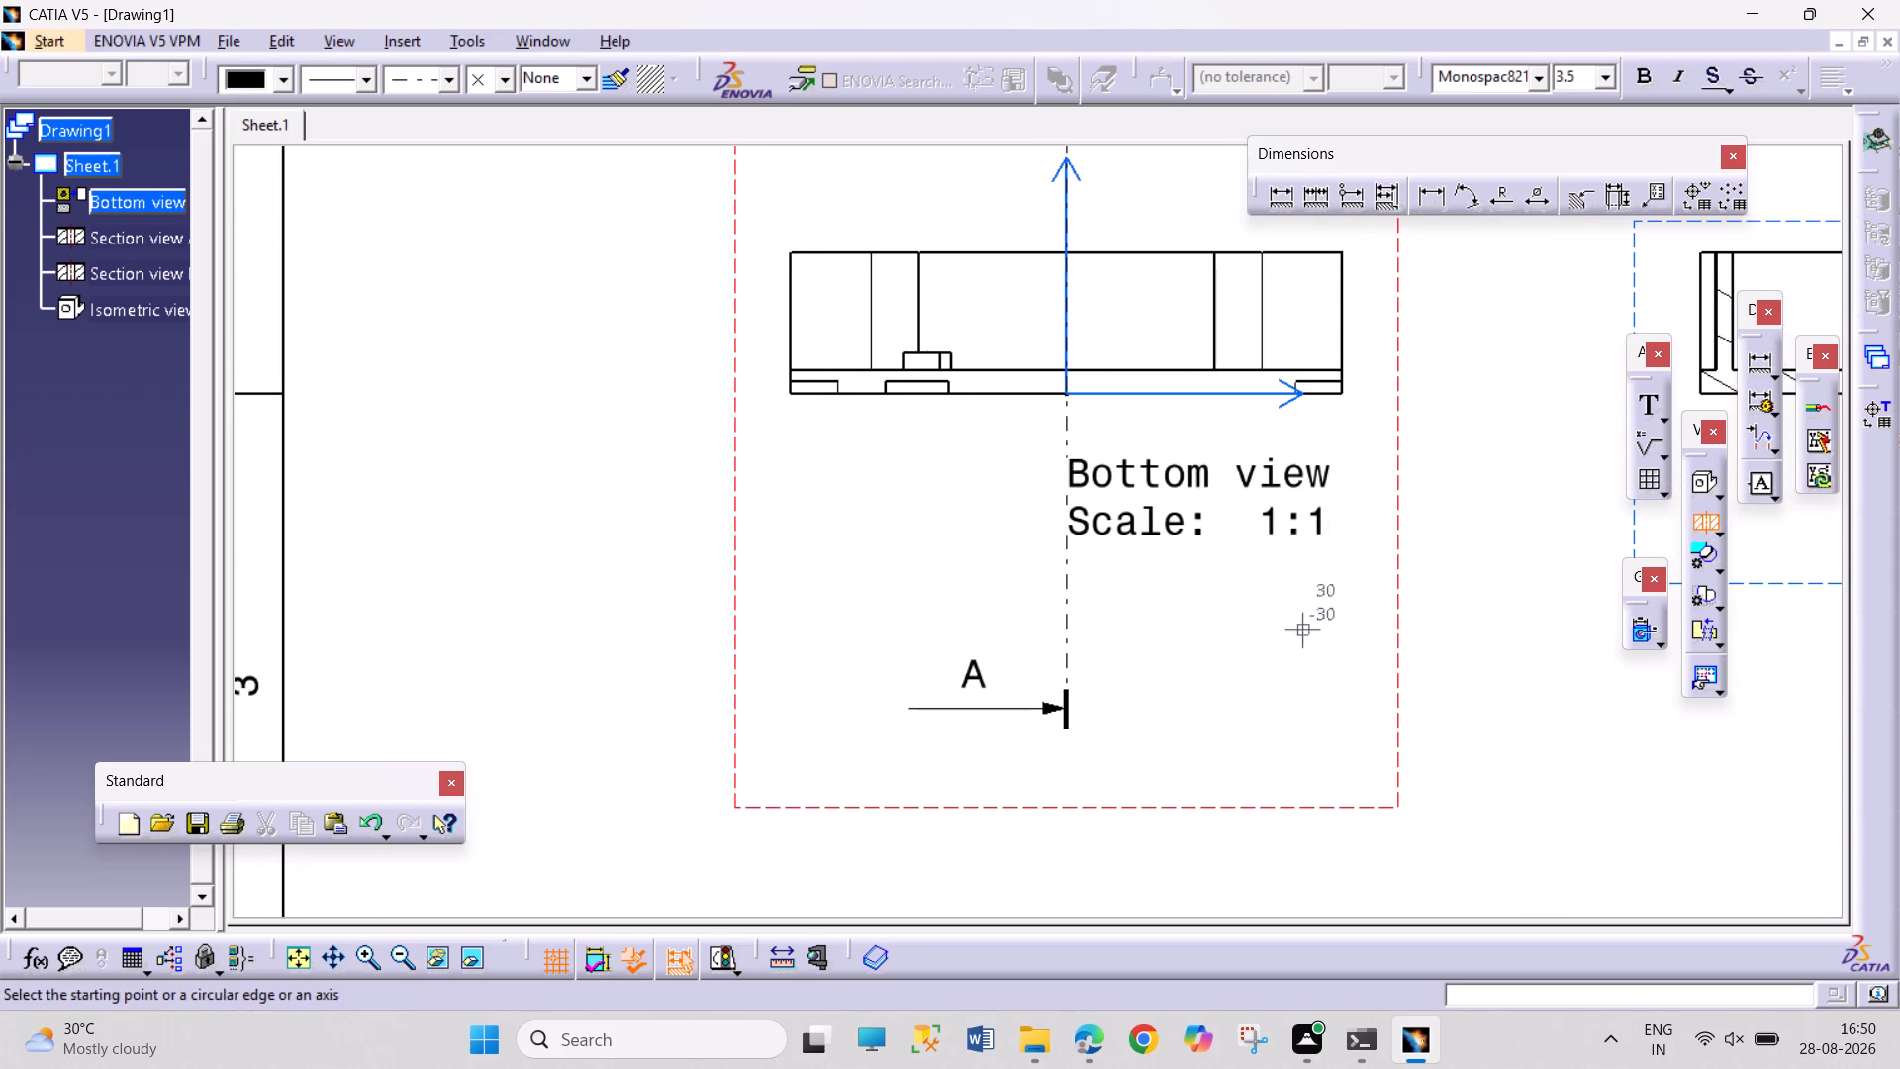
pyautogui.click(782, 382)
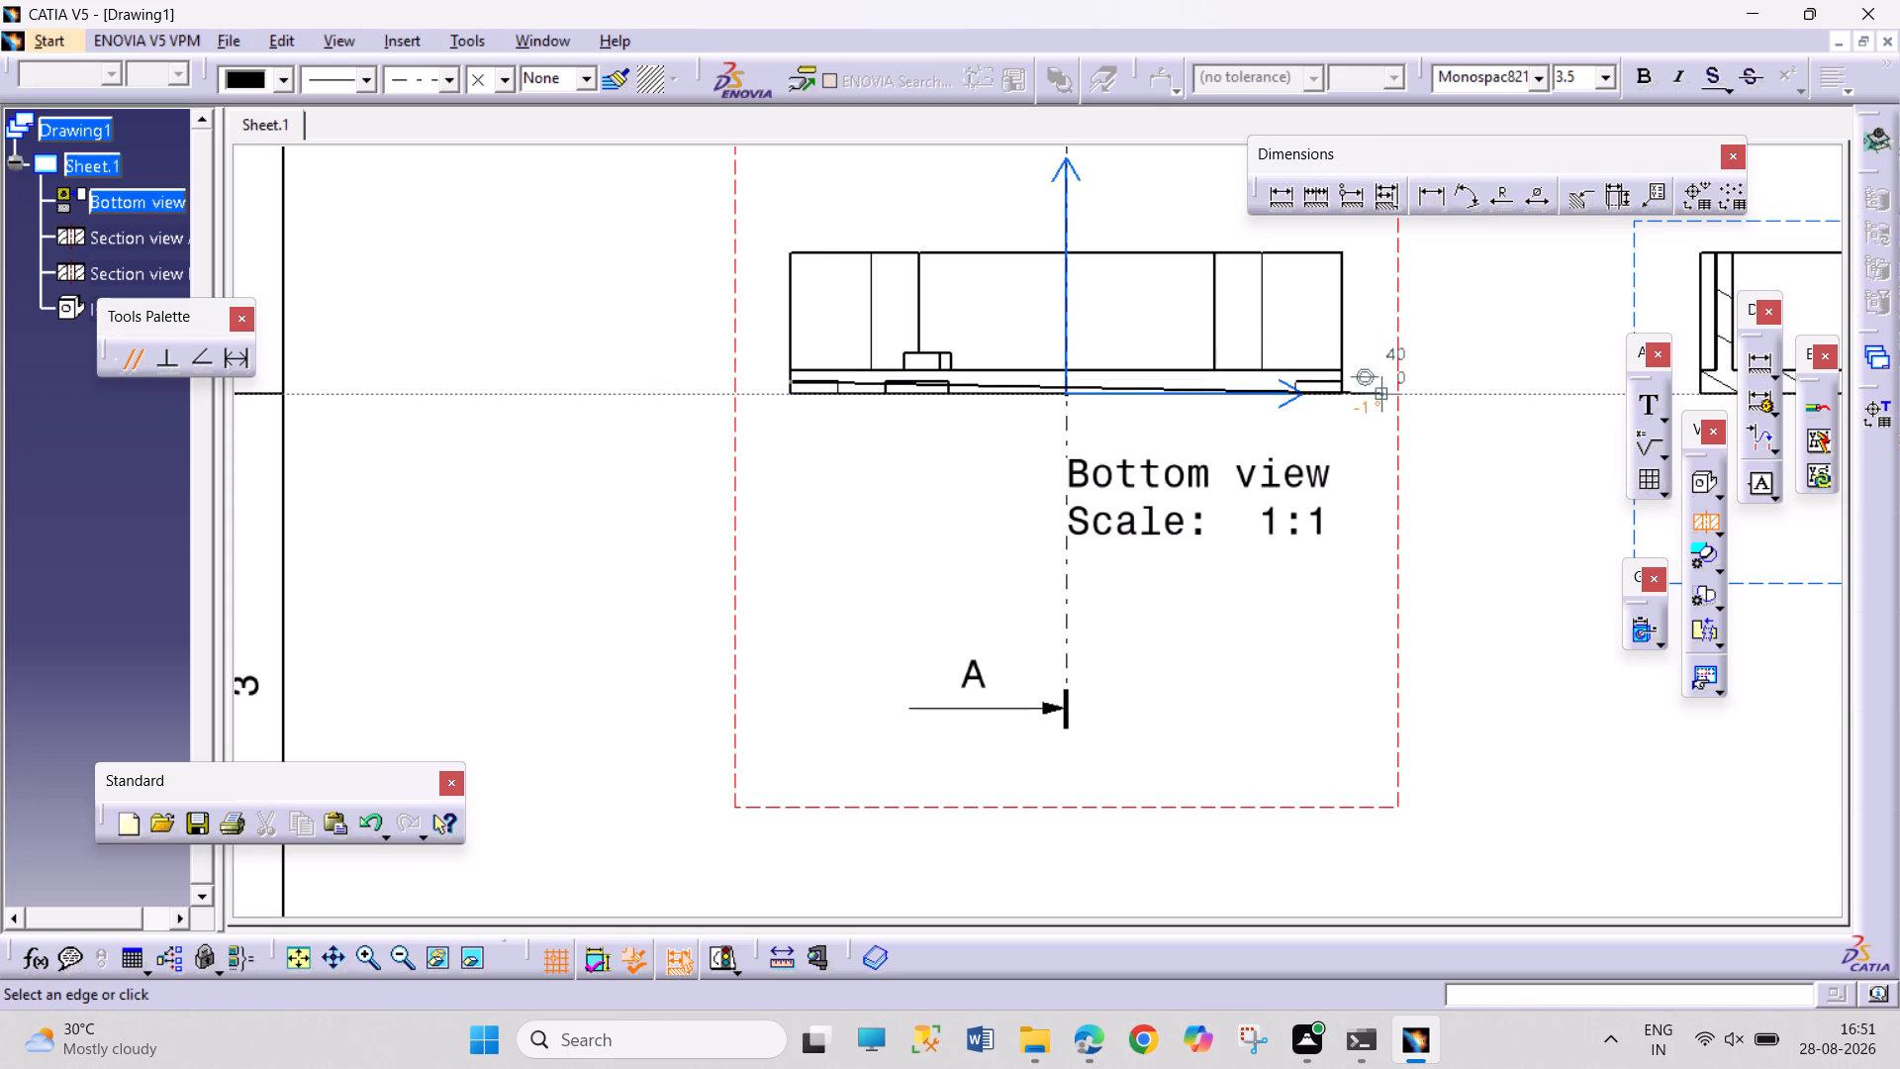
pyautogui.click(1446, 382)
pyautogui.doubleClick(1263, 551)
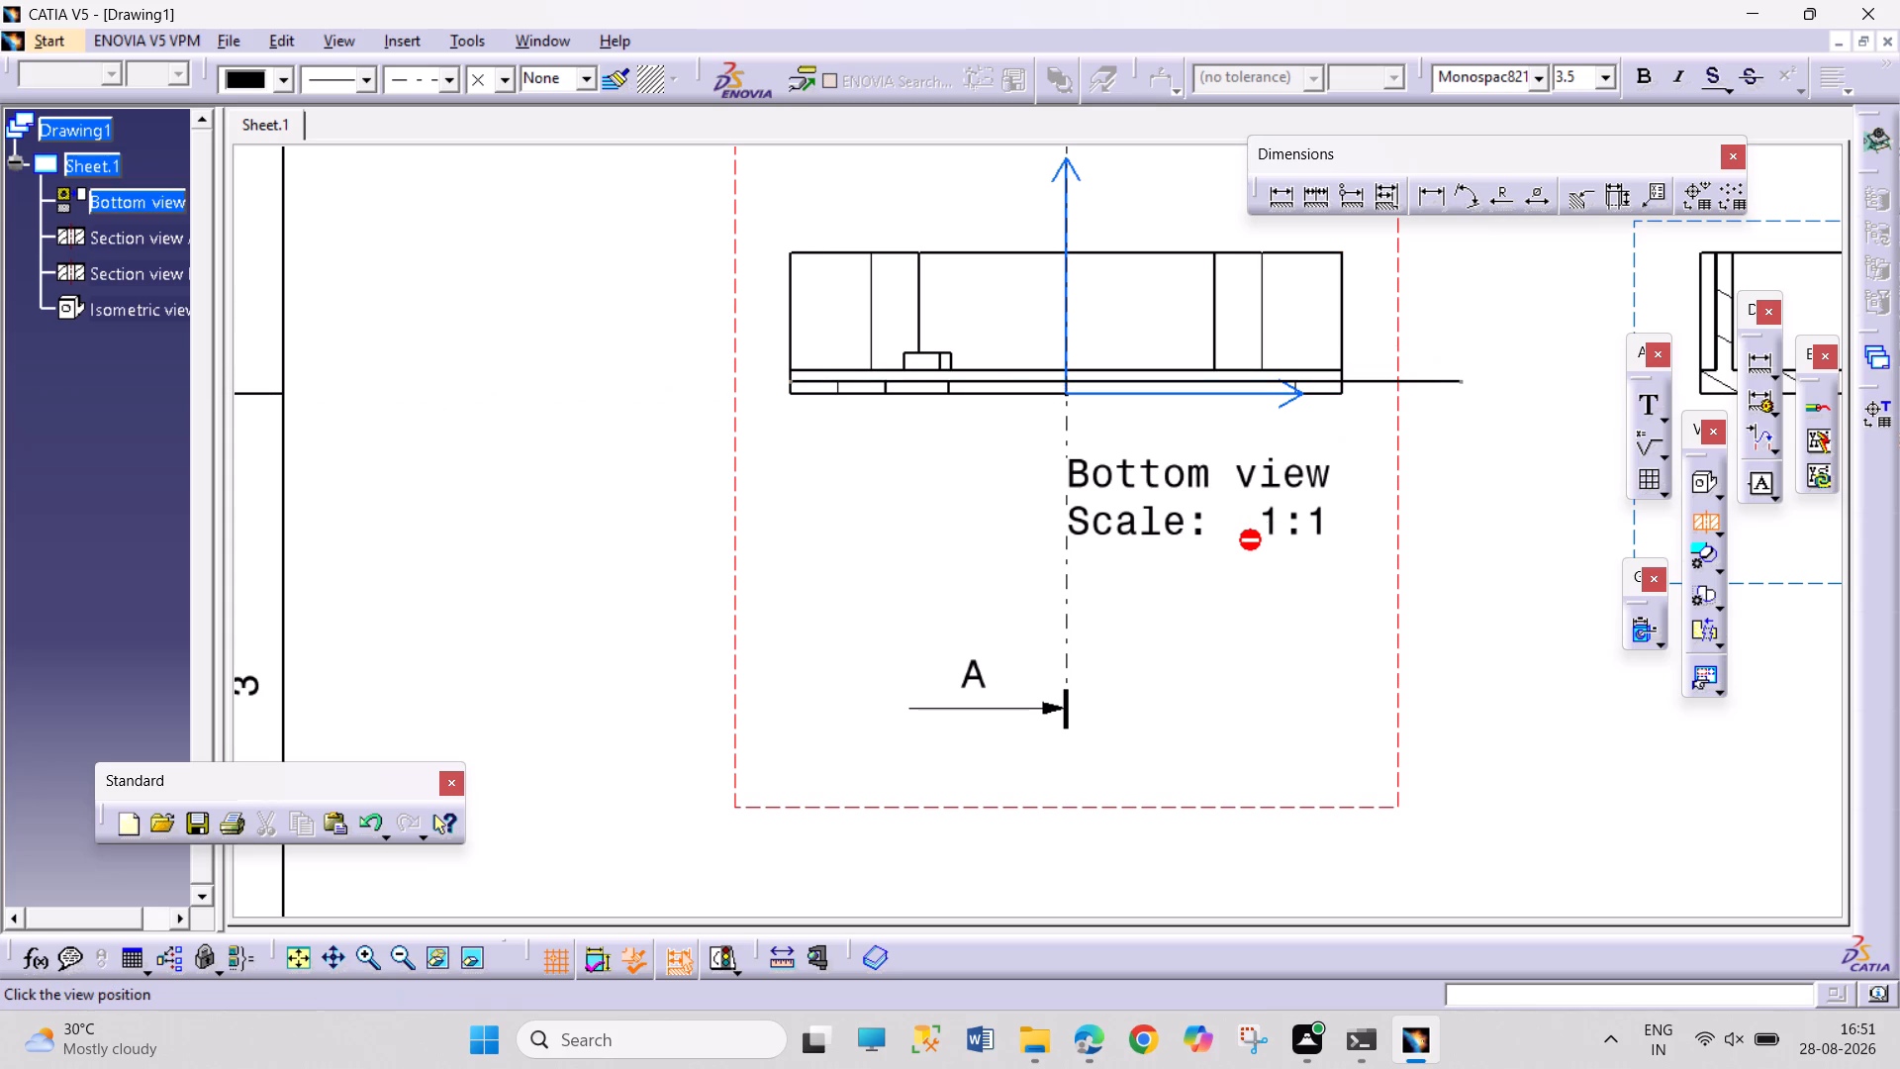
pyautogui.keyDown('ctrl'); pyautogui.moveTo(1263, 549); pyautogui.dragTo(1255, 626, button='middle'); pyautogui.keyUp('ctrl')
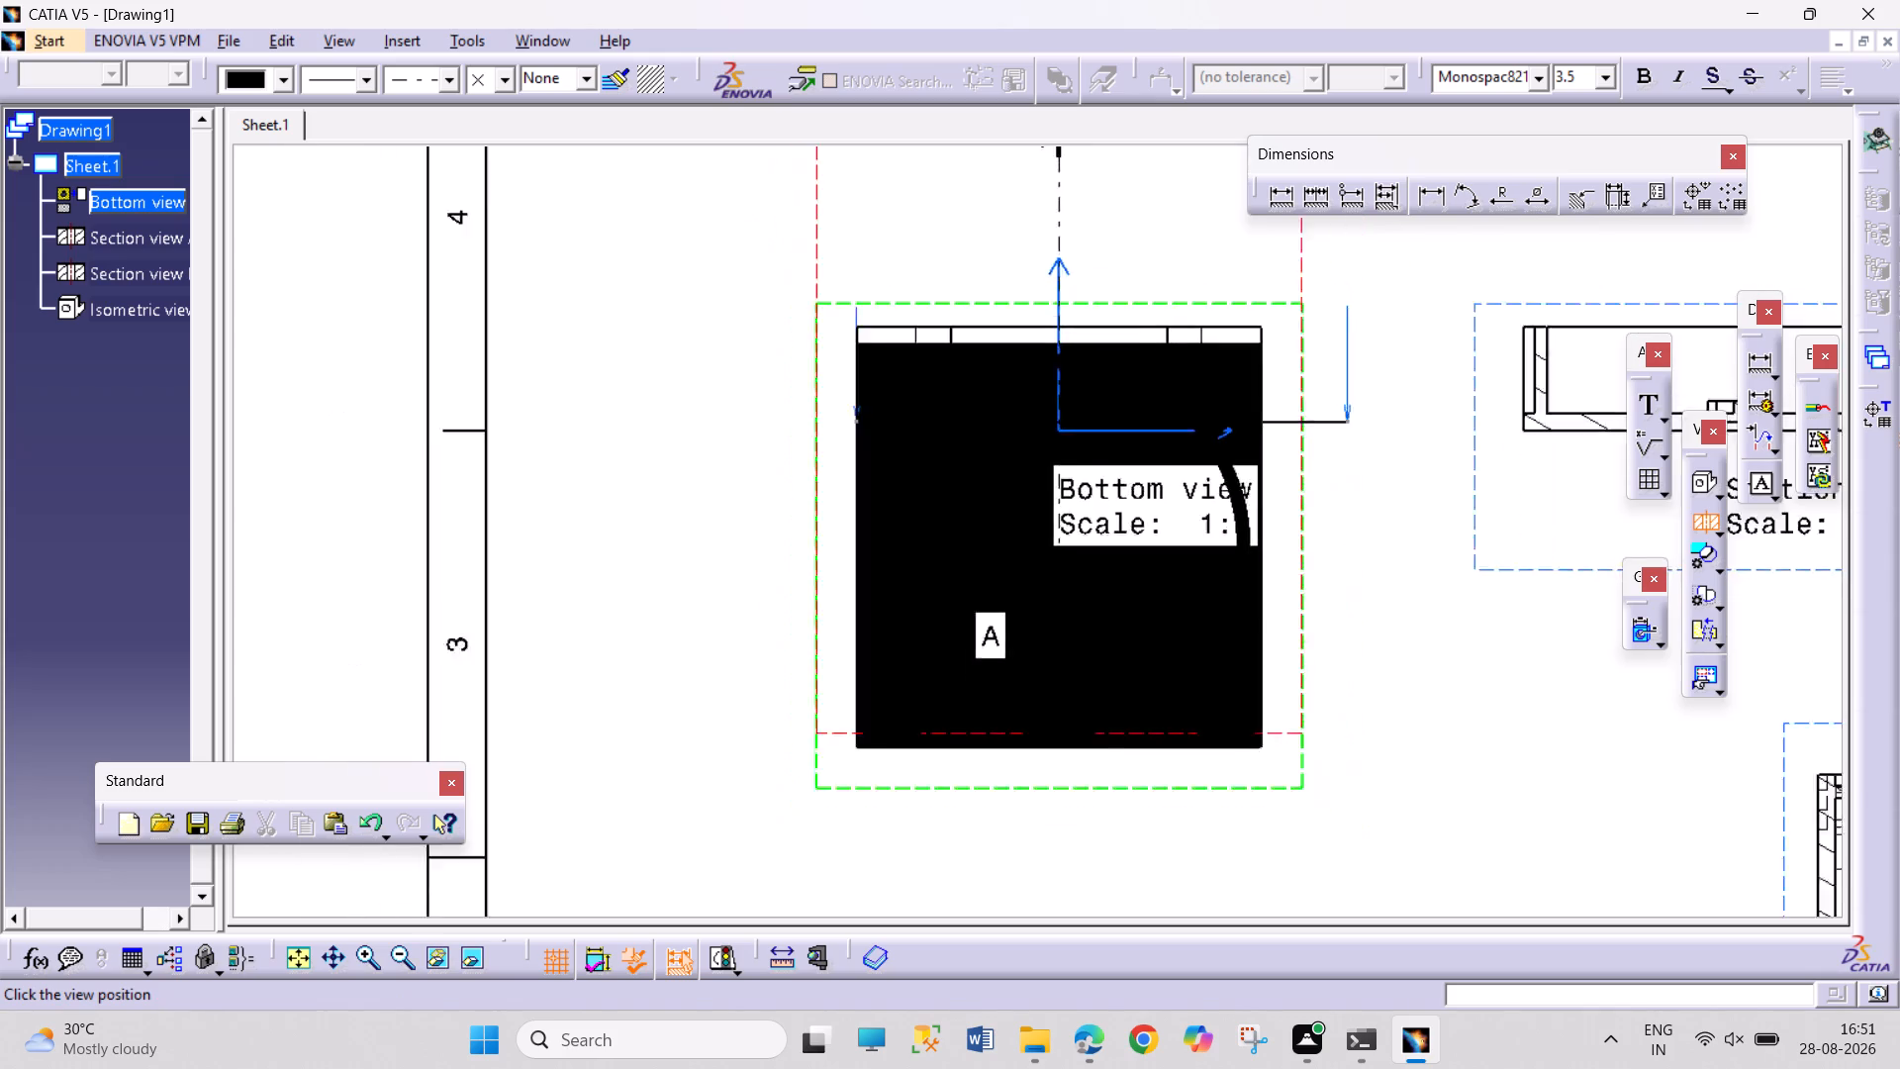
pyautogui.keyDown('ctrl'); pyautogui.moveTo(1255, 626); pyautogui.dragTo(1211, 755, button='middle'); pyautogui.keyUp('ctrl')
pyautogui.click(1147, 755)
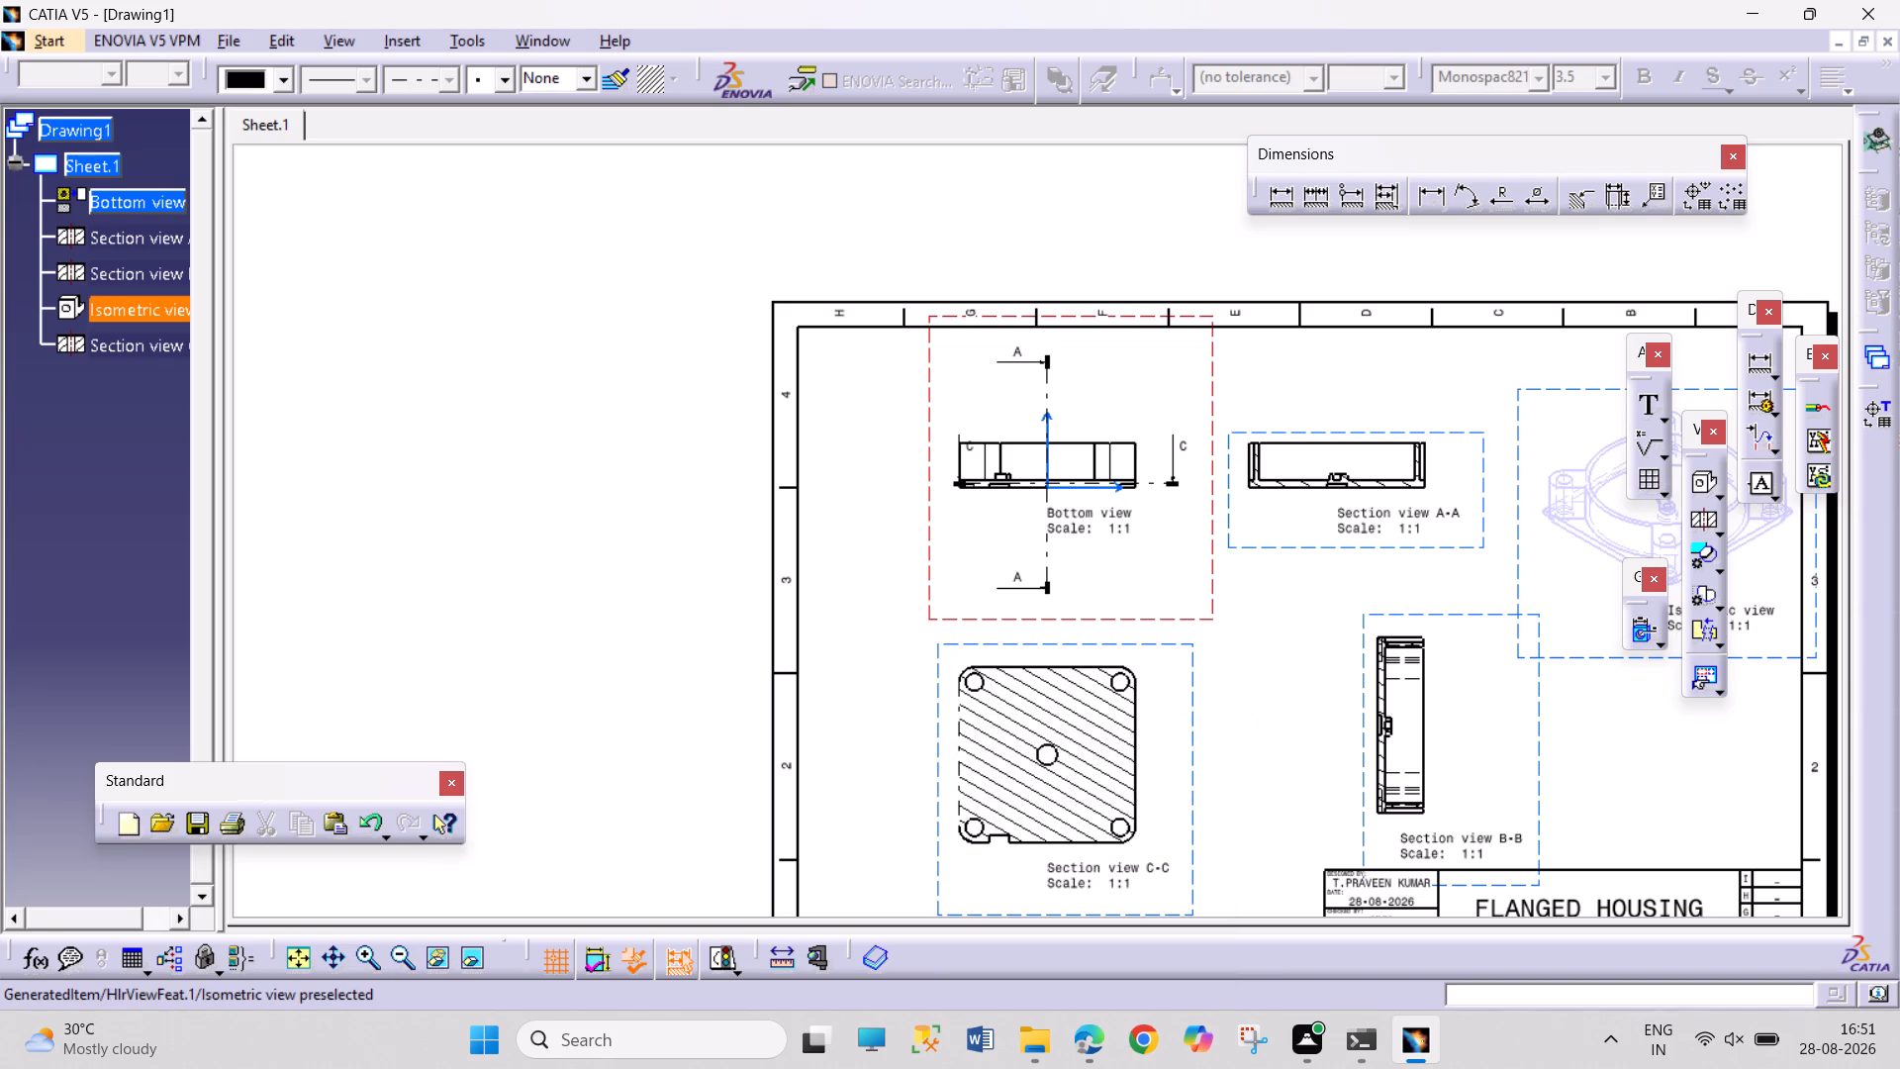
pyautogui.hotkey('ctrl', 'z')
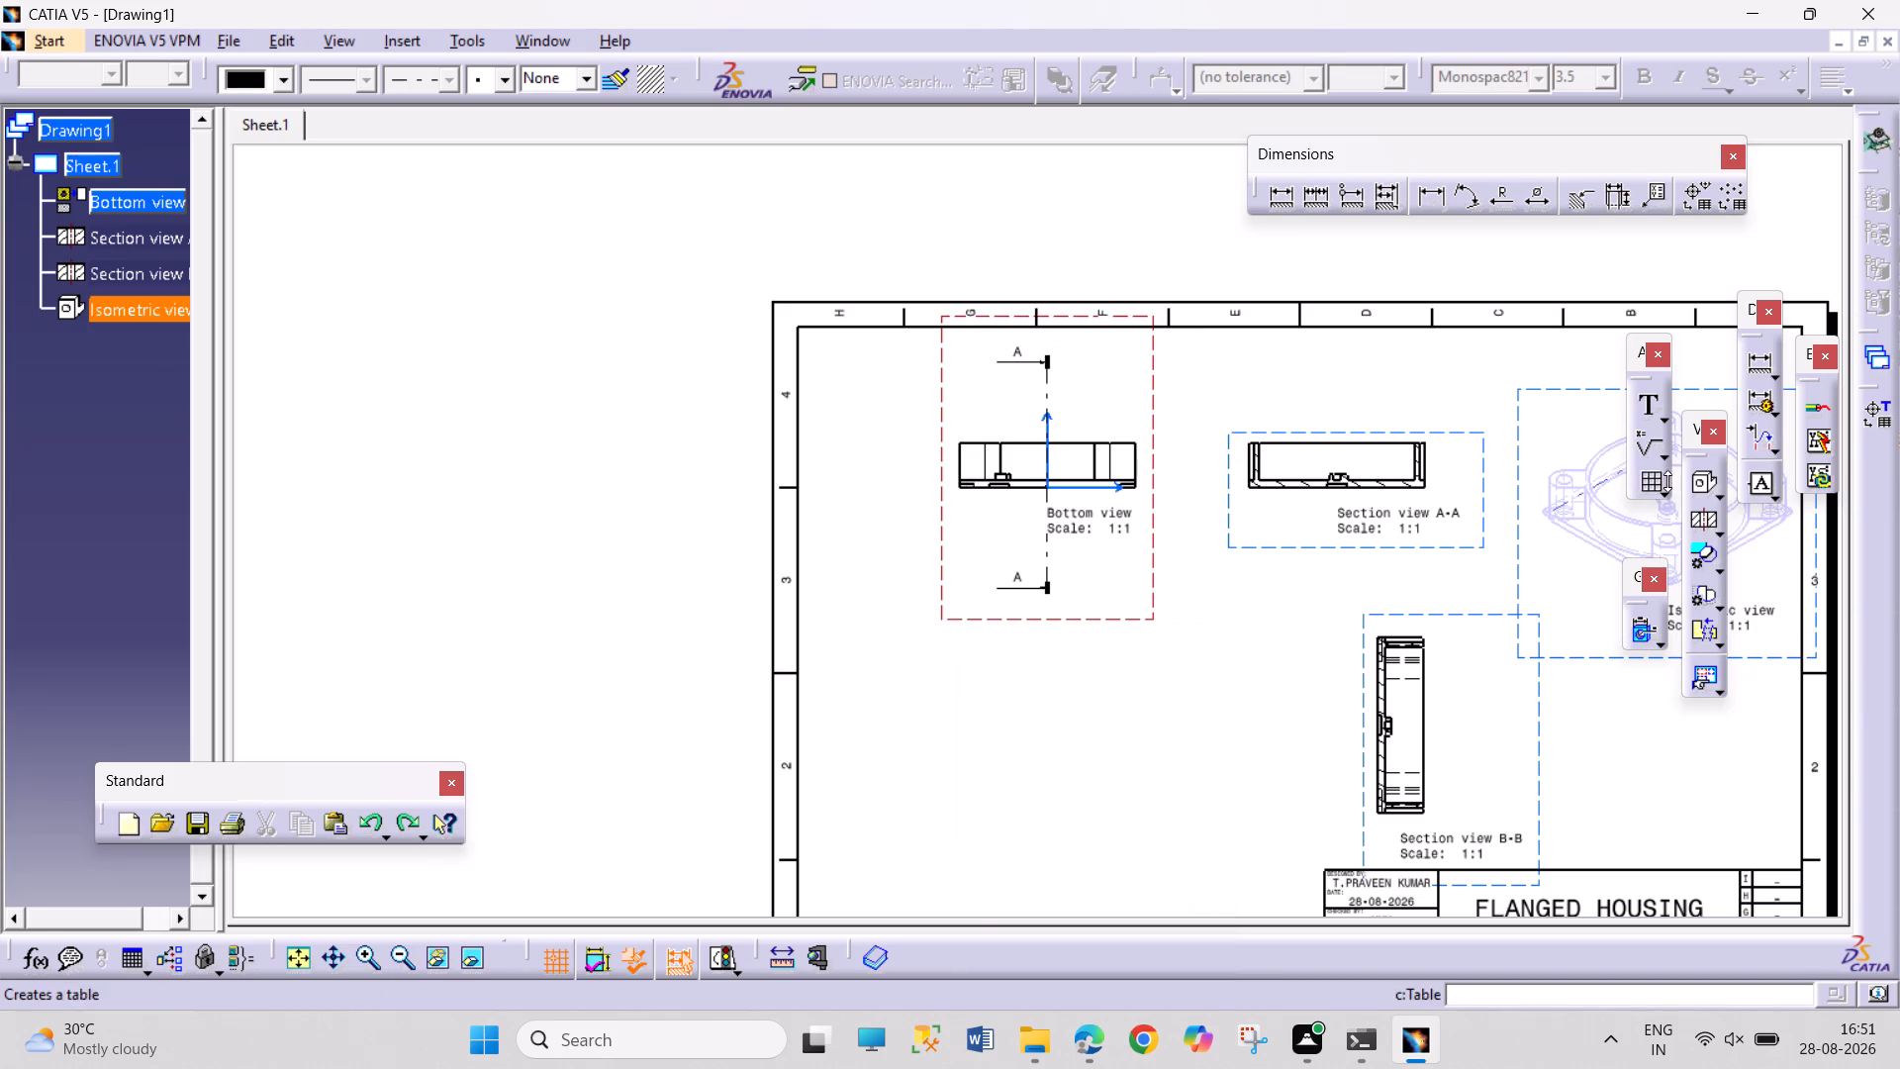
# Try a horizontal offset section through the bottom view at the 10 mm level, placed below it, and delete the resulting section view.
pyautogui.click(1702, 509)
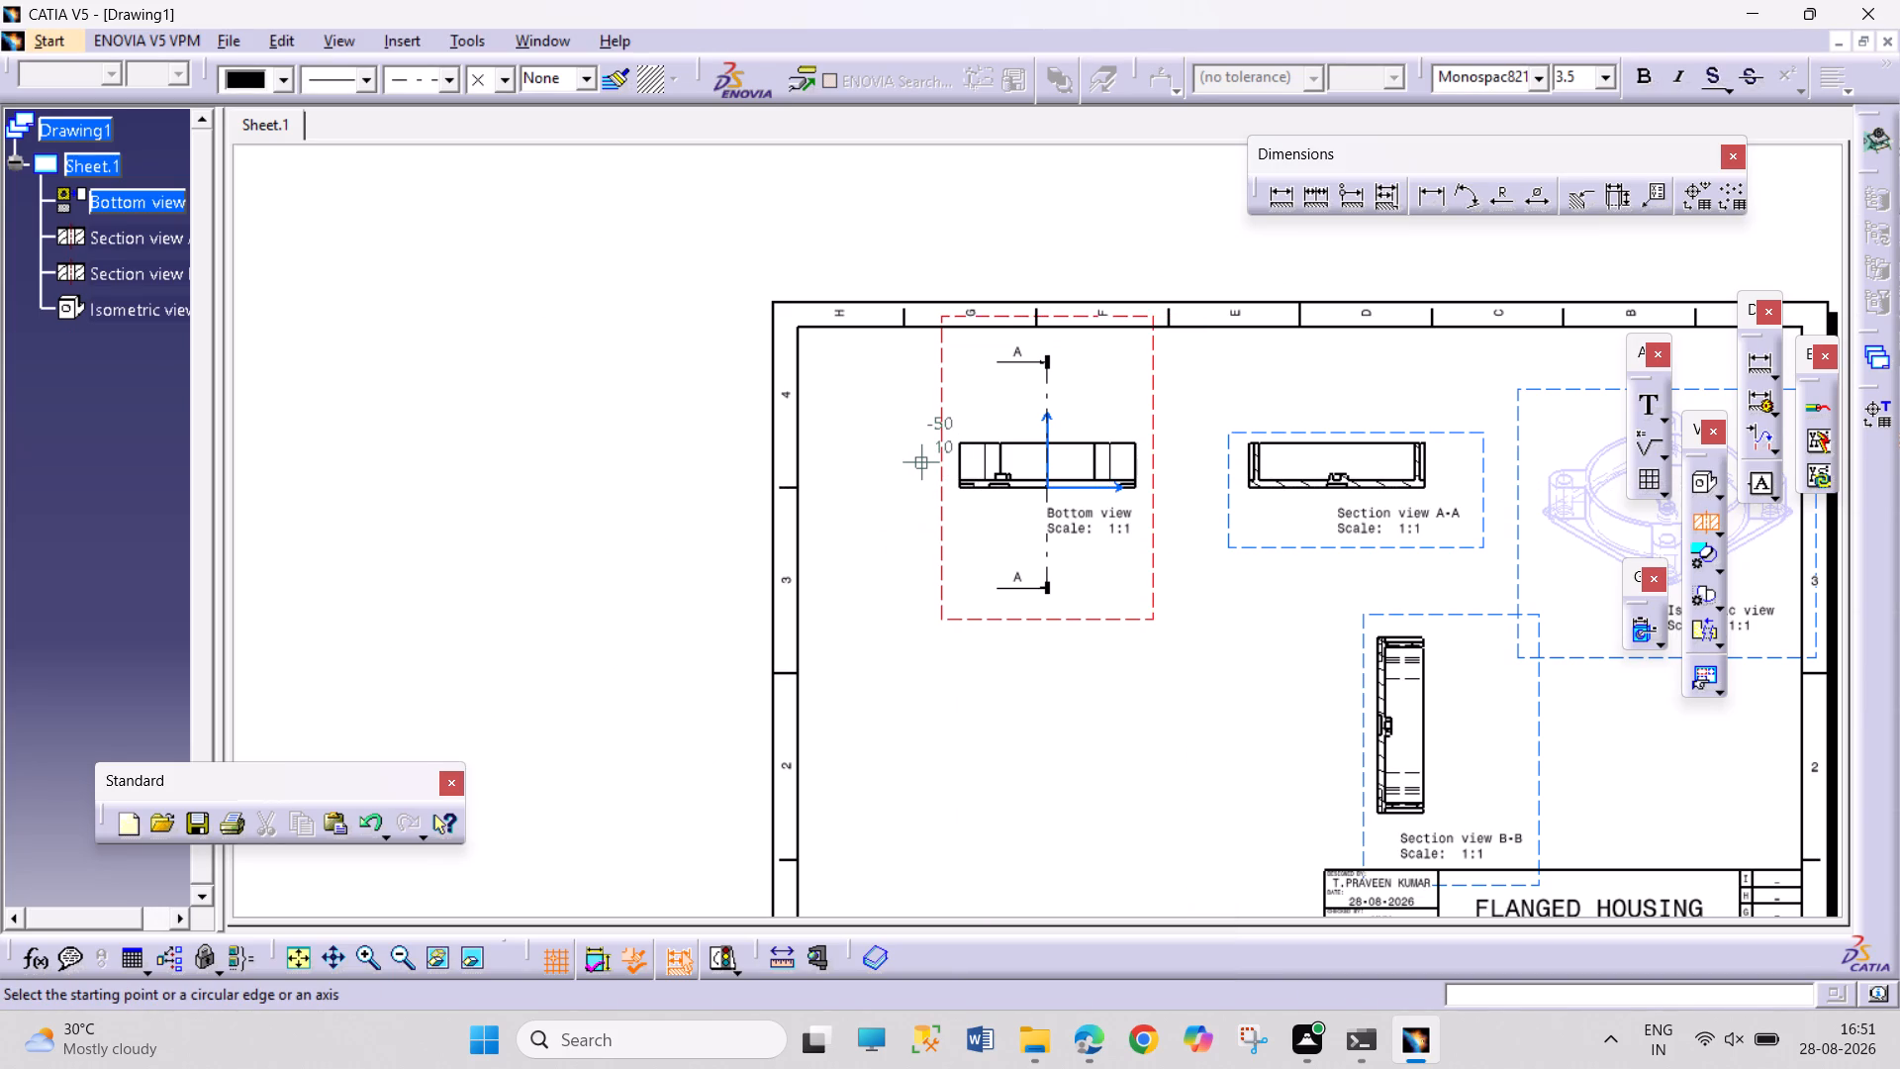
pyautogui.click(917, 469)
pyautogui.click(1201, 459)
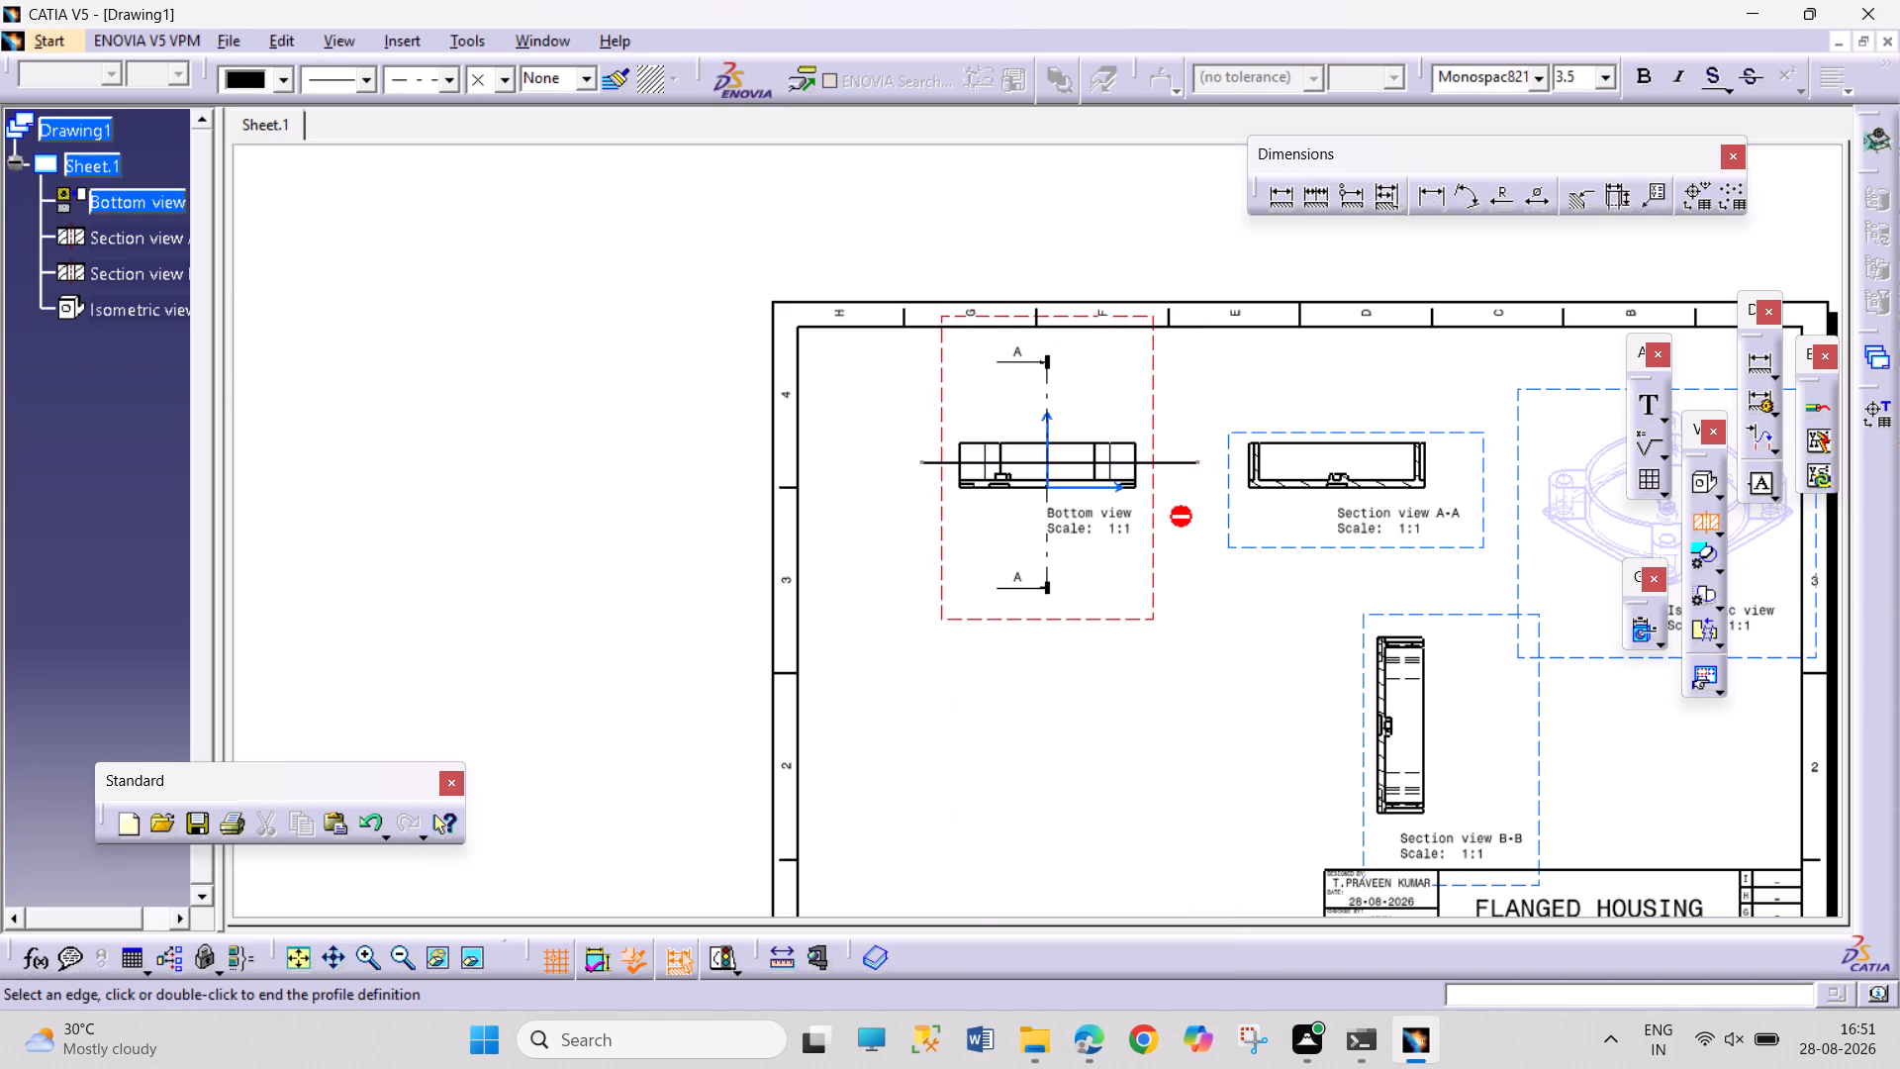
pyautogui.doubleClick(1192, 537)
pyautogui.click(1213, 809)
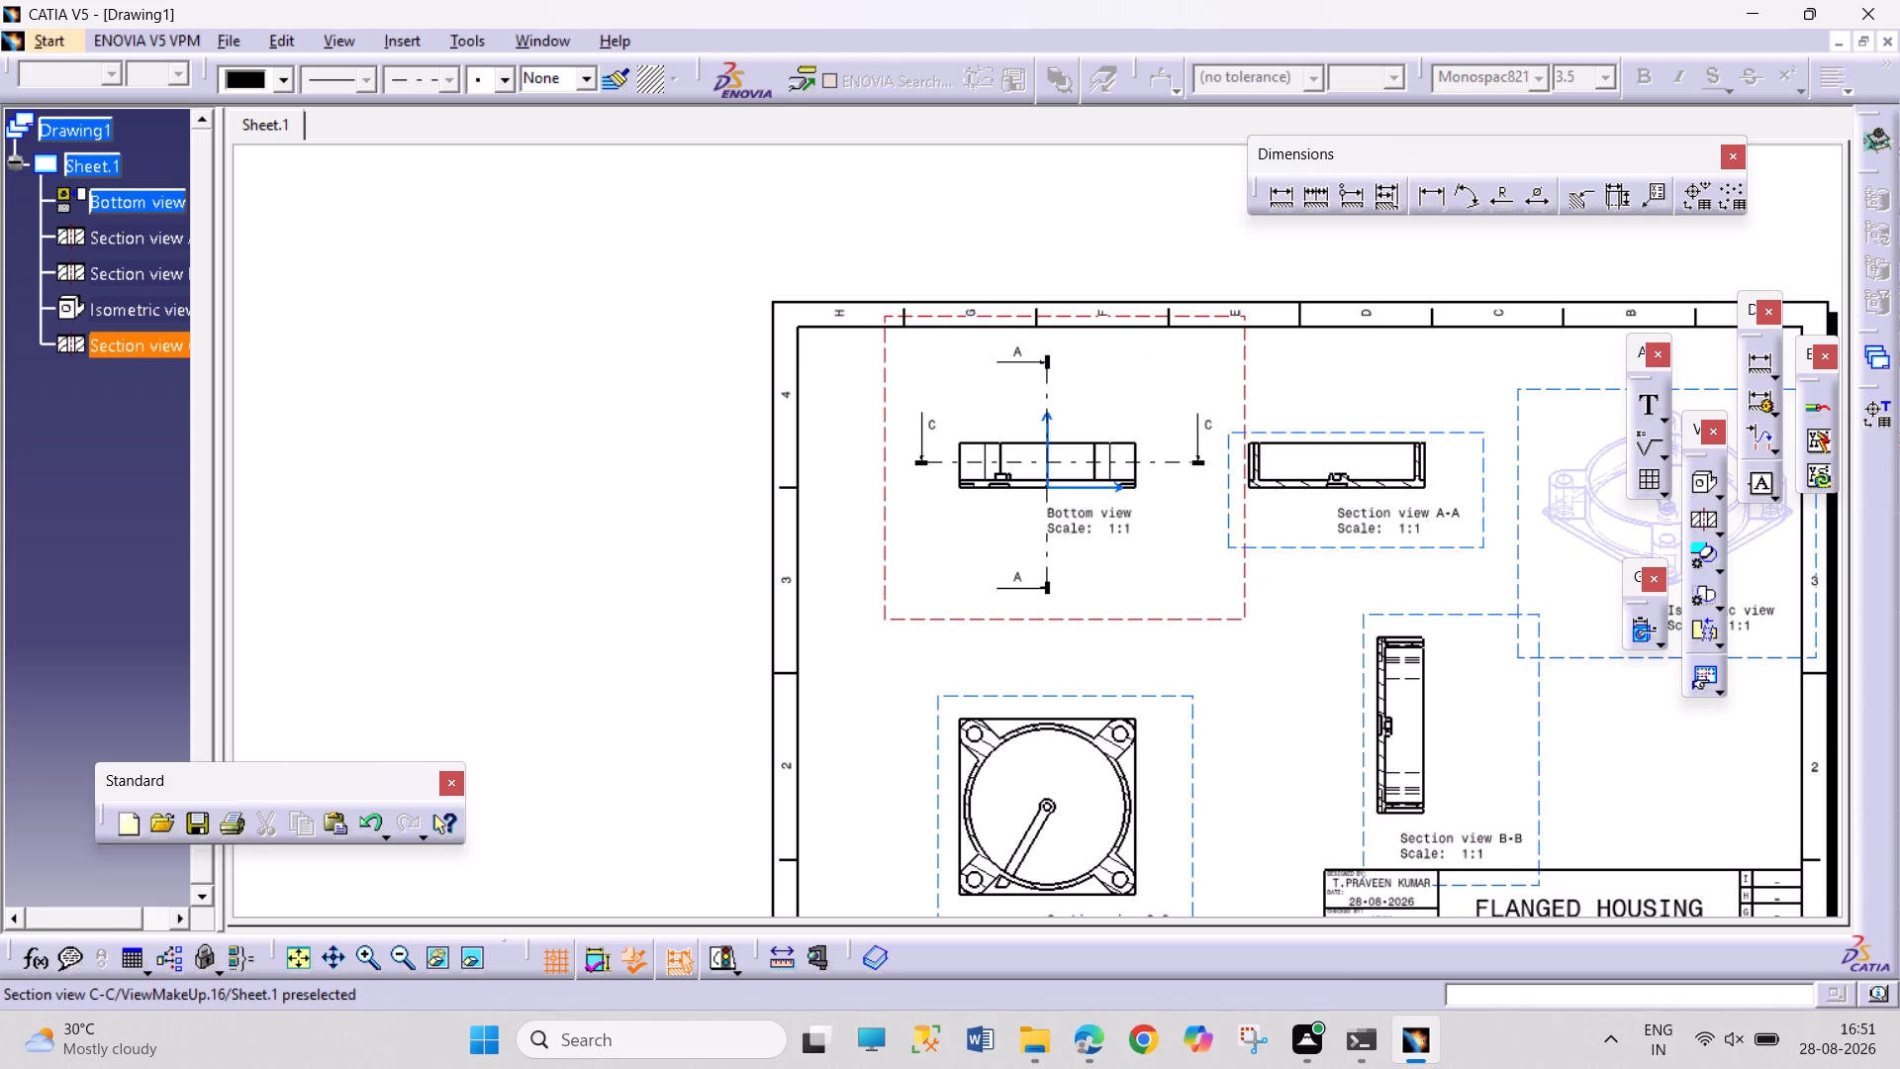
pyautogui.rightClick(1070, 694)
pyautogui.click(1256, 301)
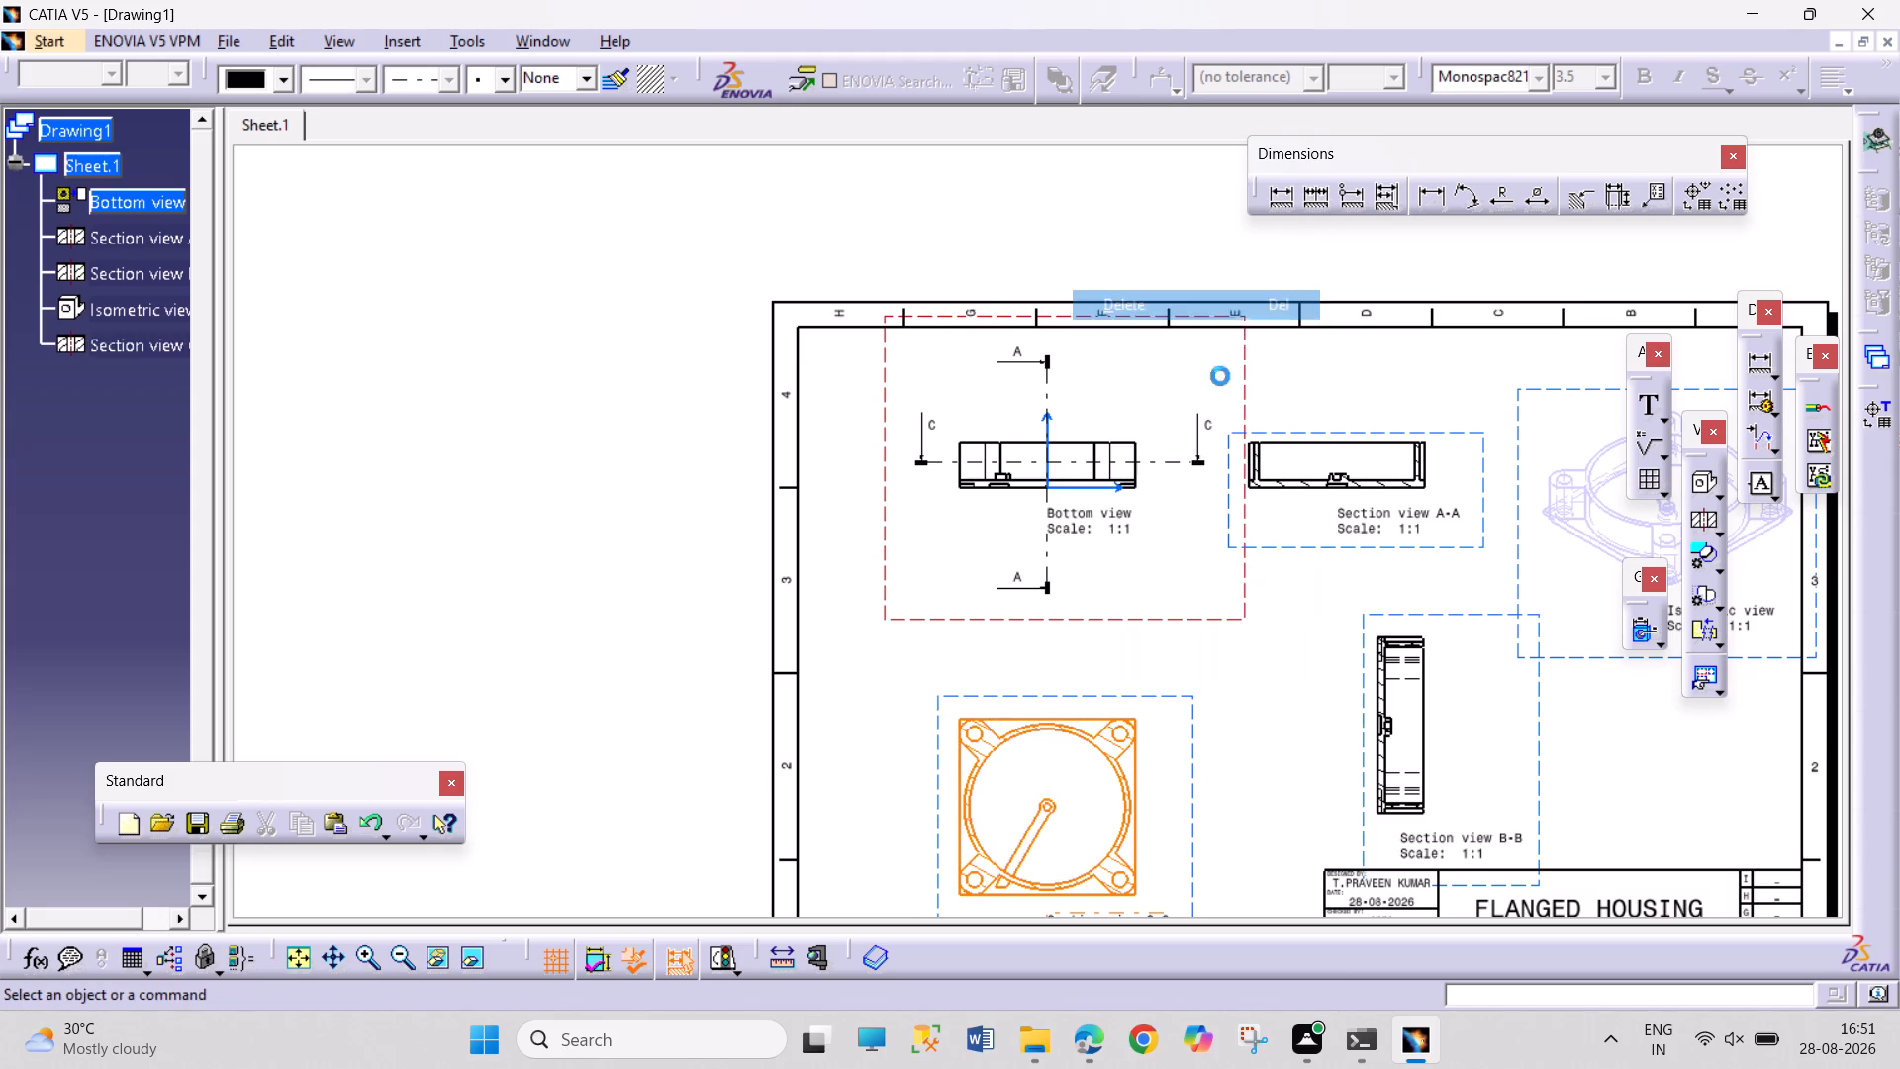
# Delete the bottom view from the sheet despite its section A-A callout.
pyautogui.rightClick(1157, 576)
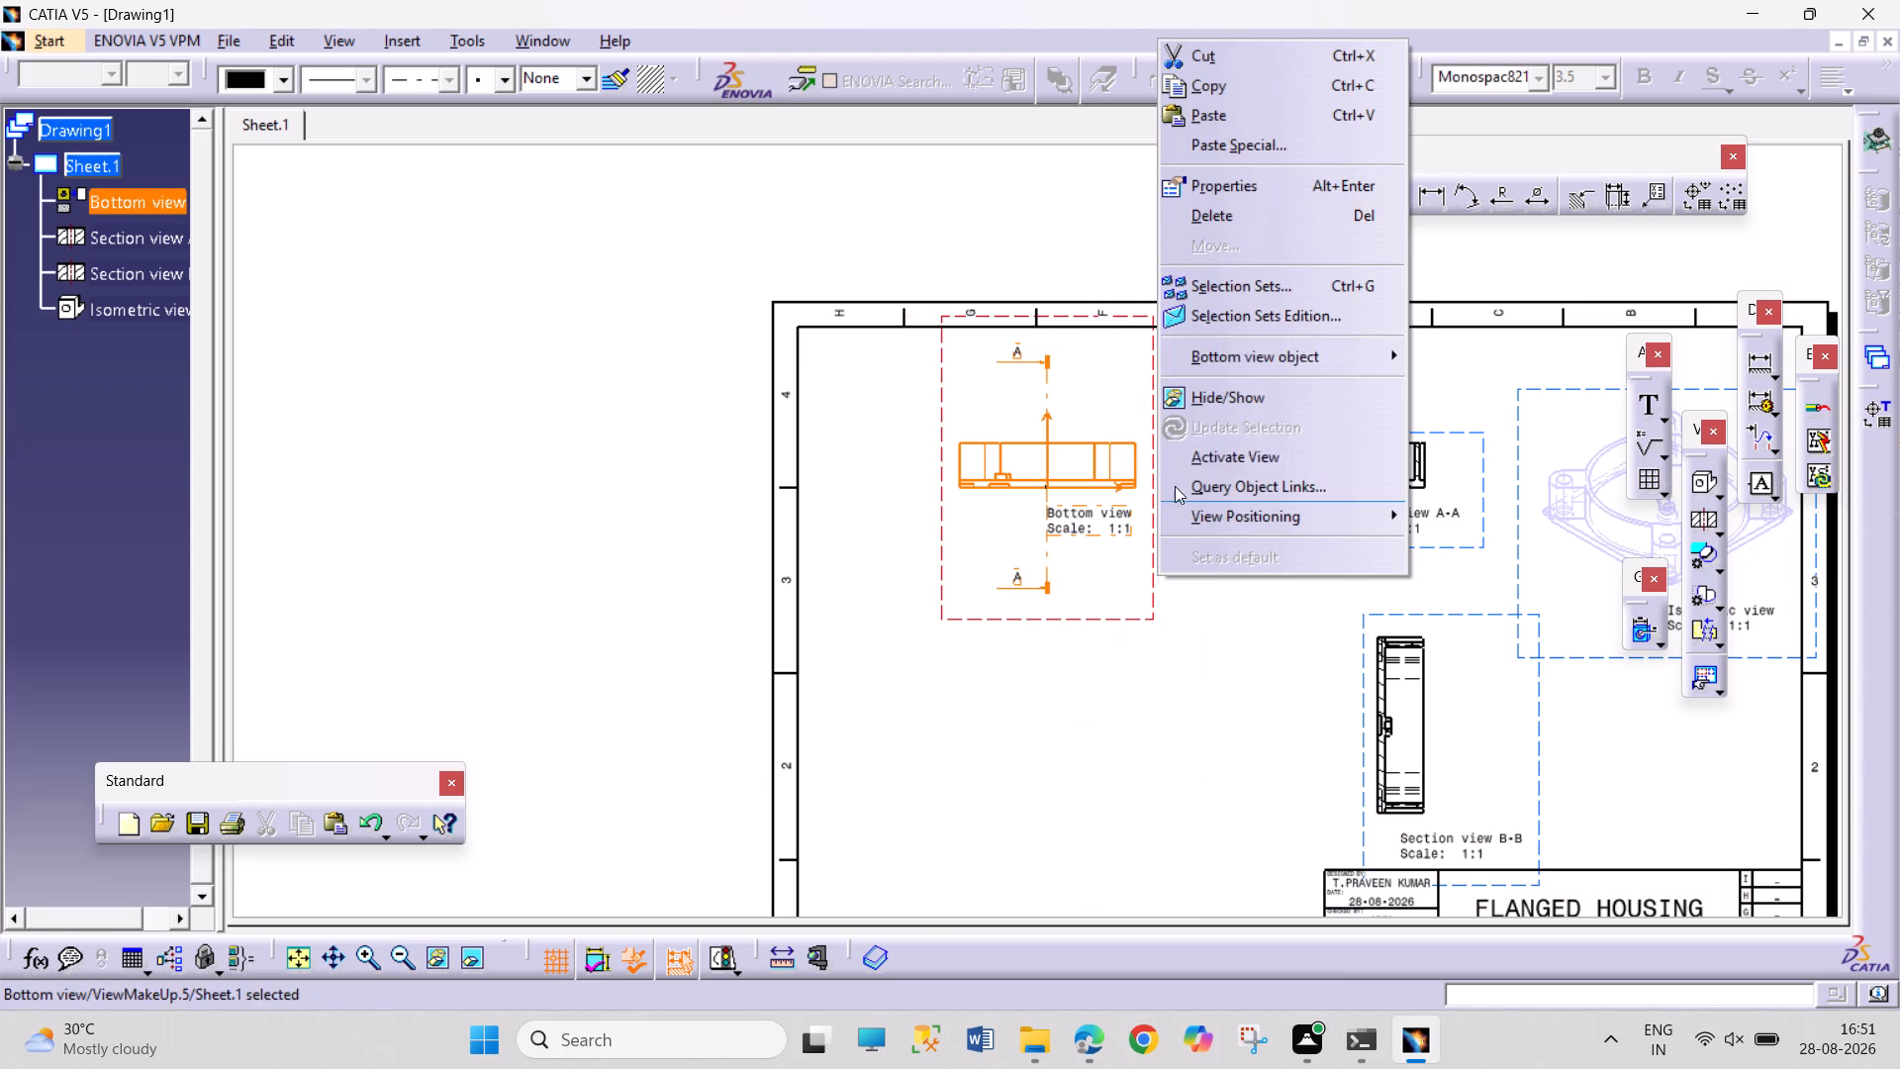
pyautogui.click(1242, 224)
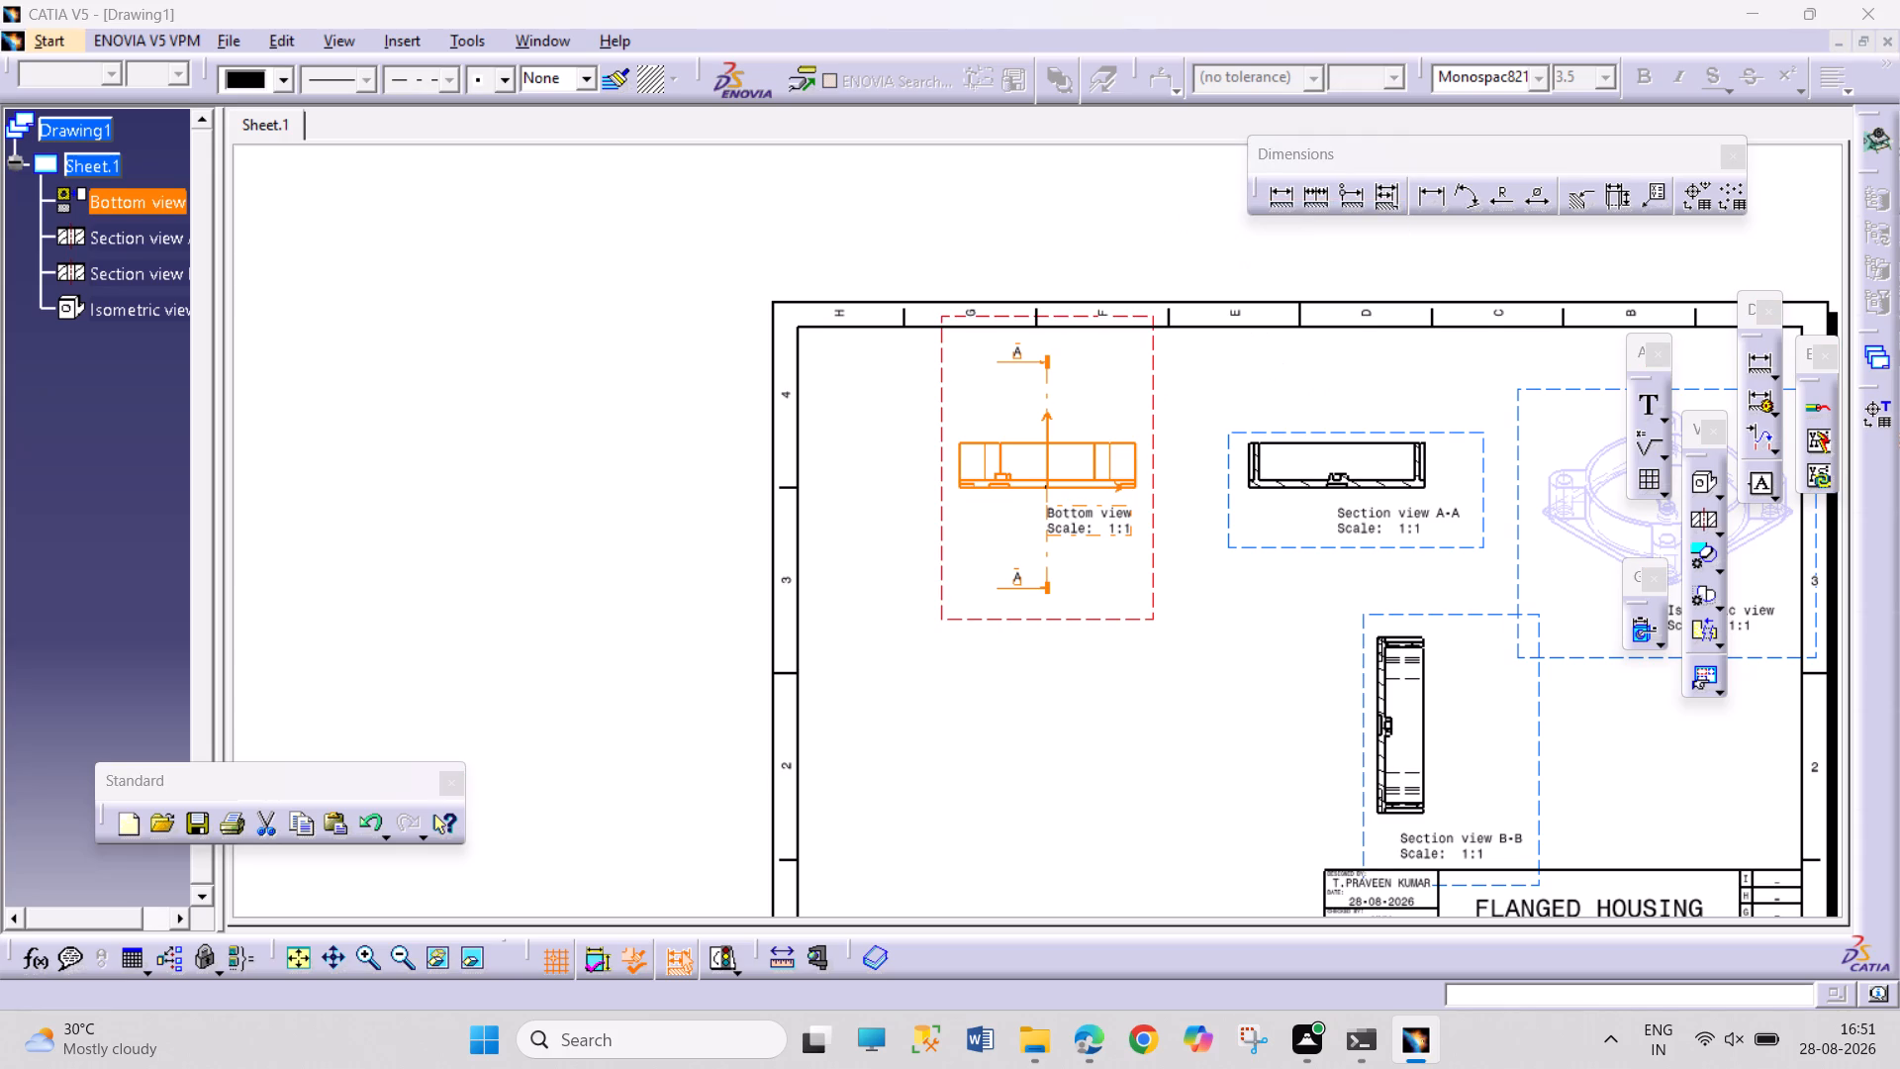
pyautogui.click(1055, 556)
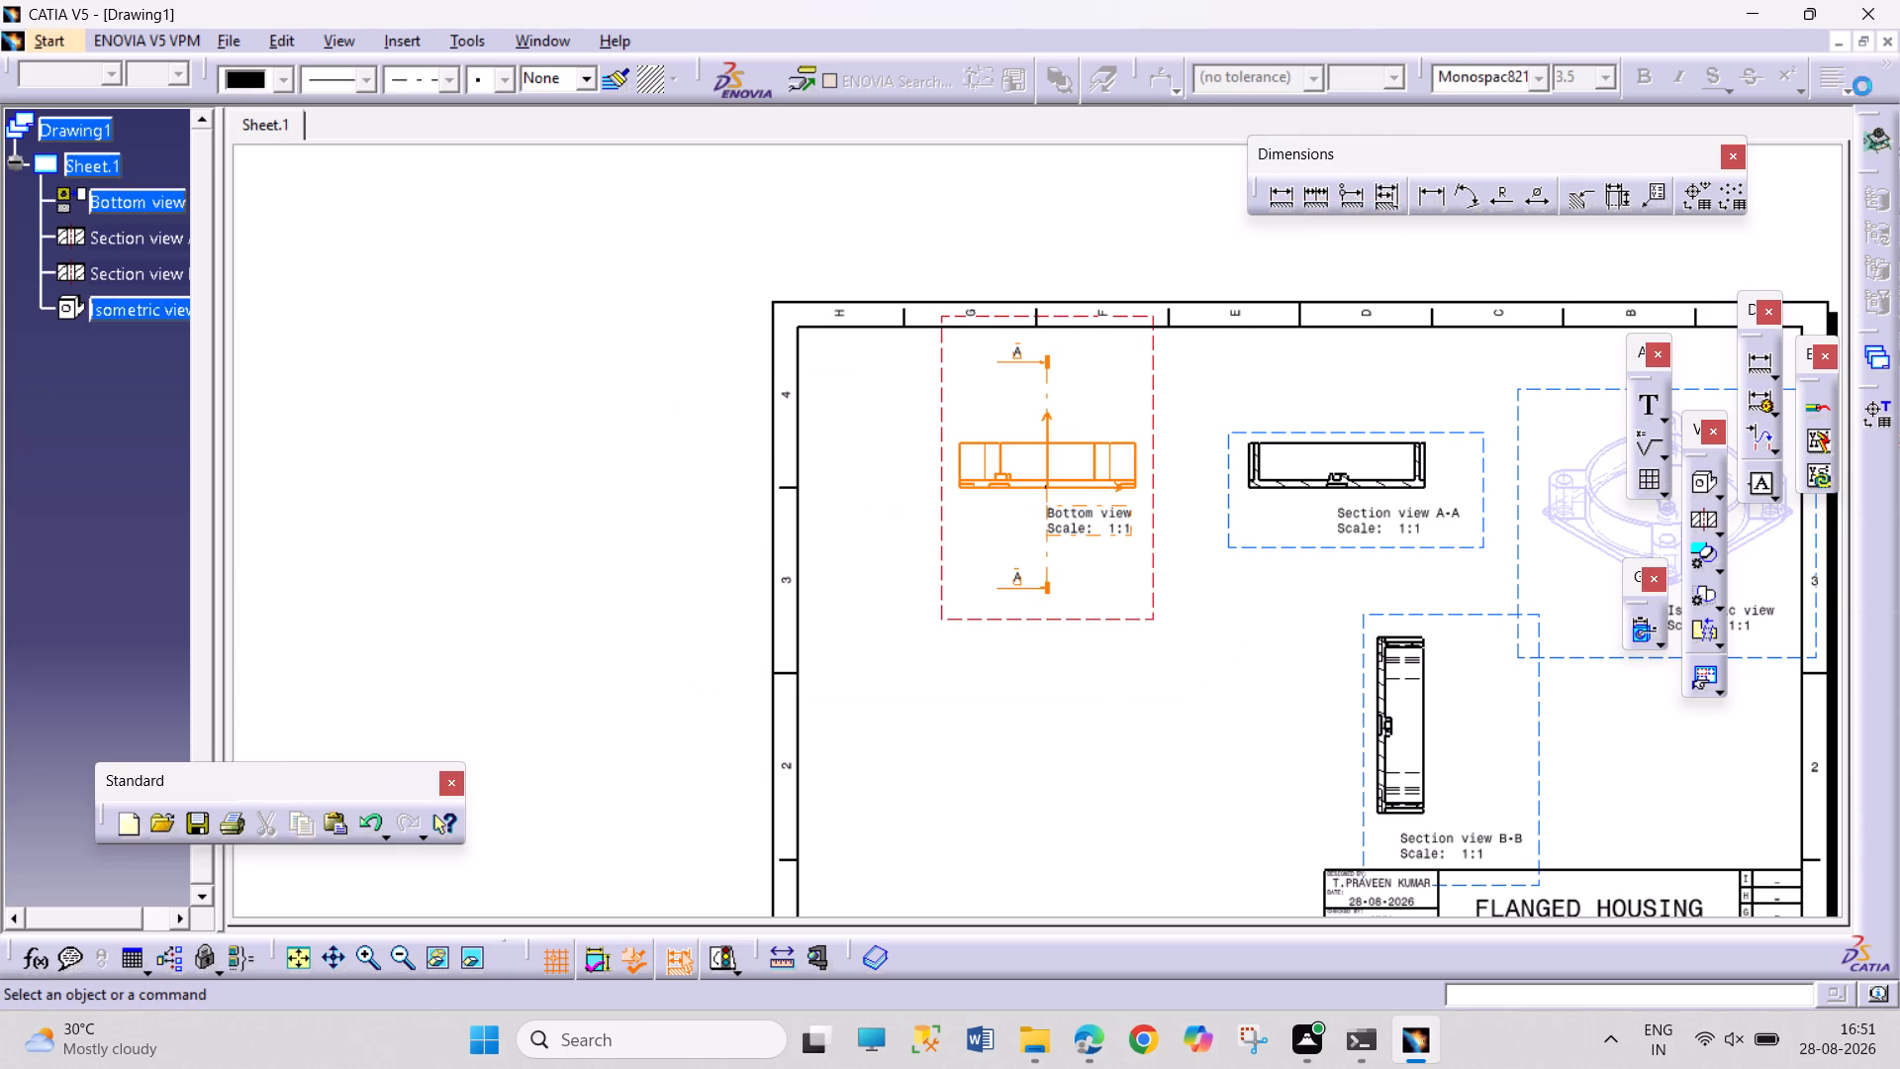
# Close the flanged housing drawing without saving its changes.
pyautogui.click(1877, 49)
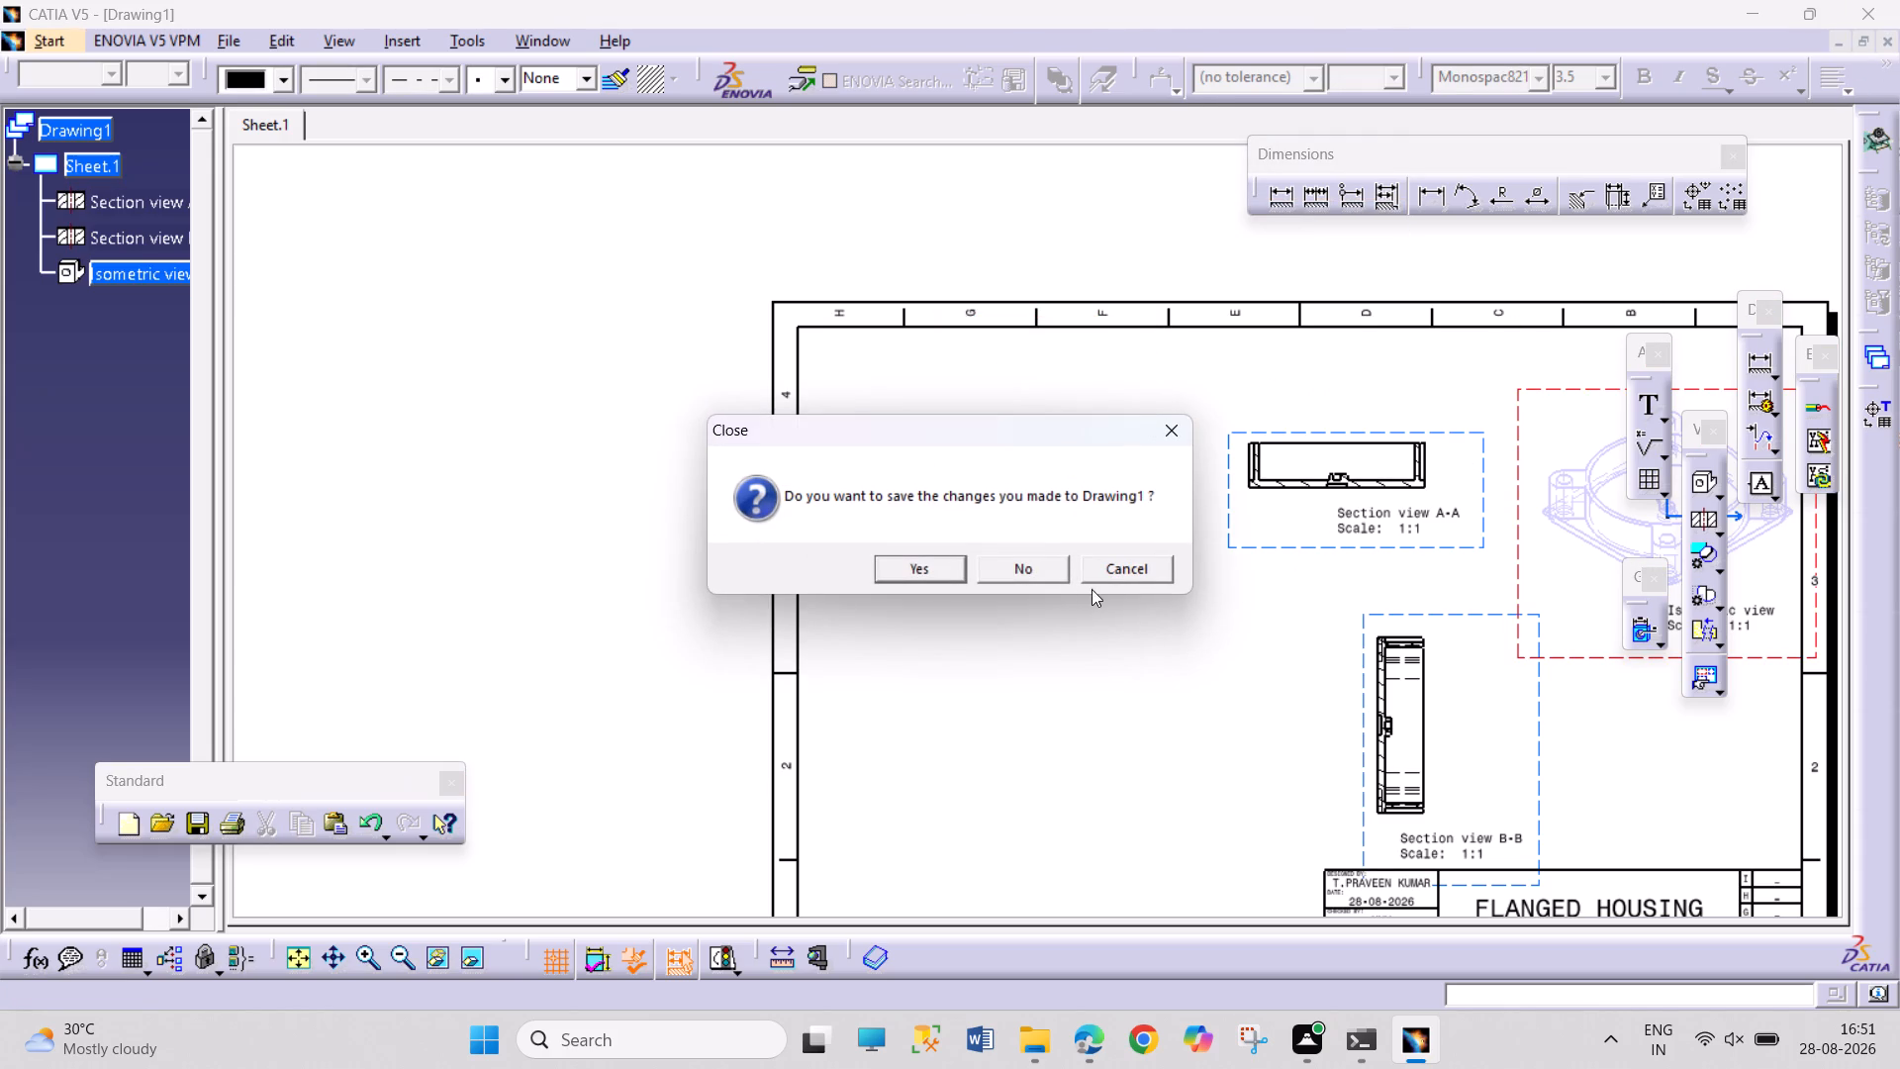
pyautogui.click(1049, 574)
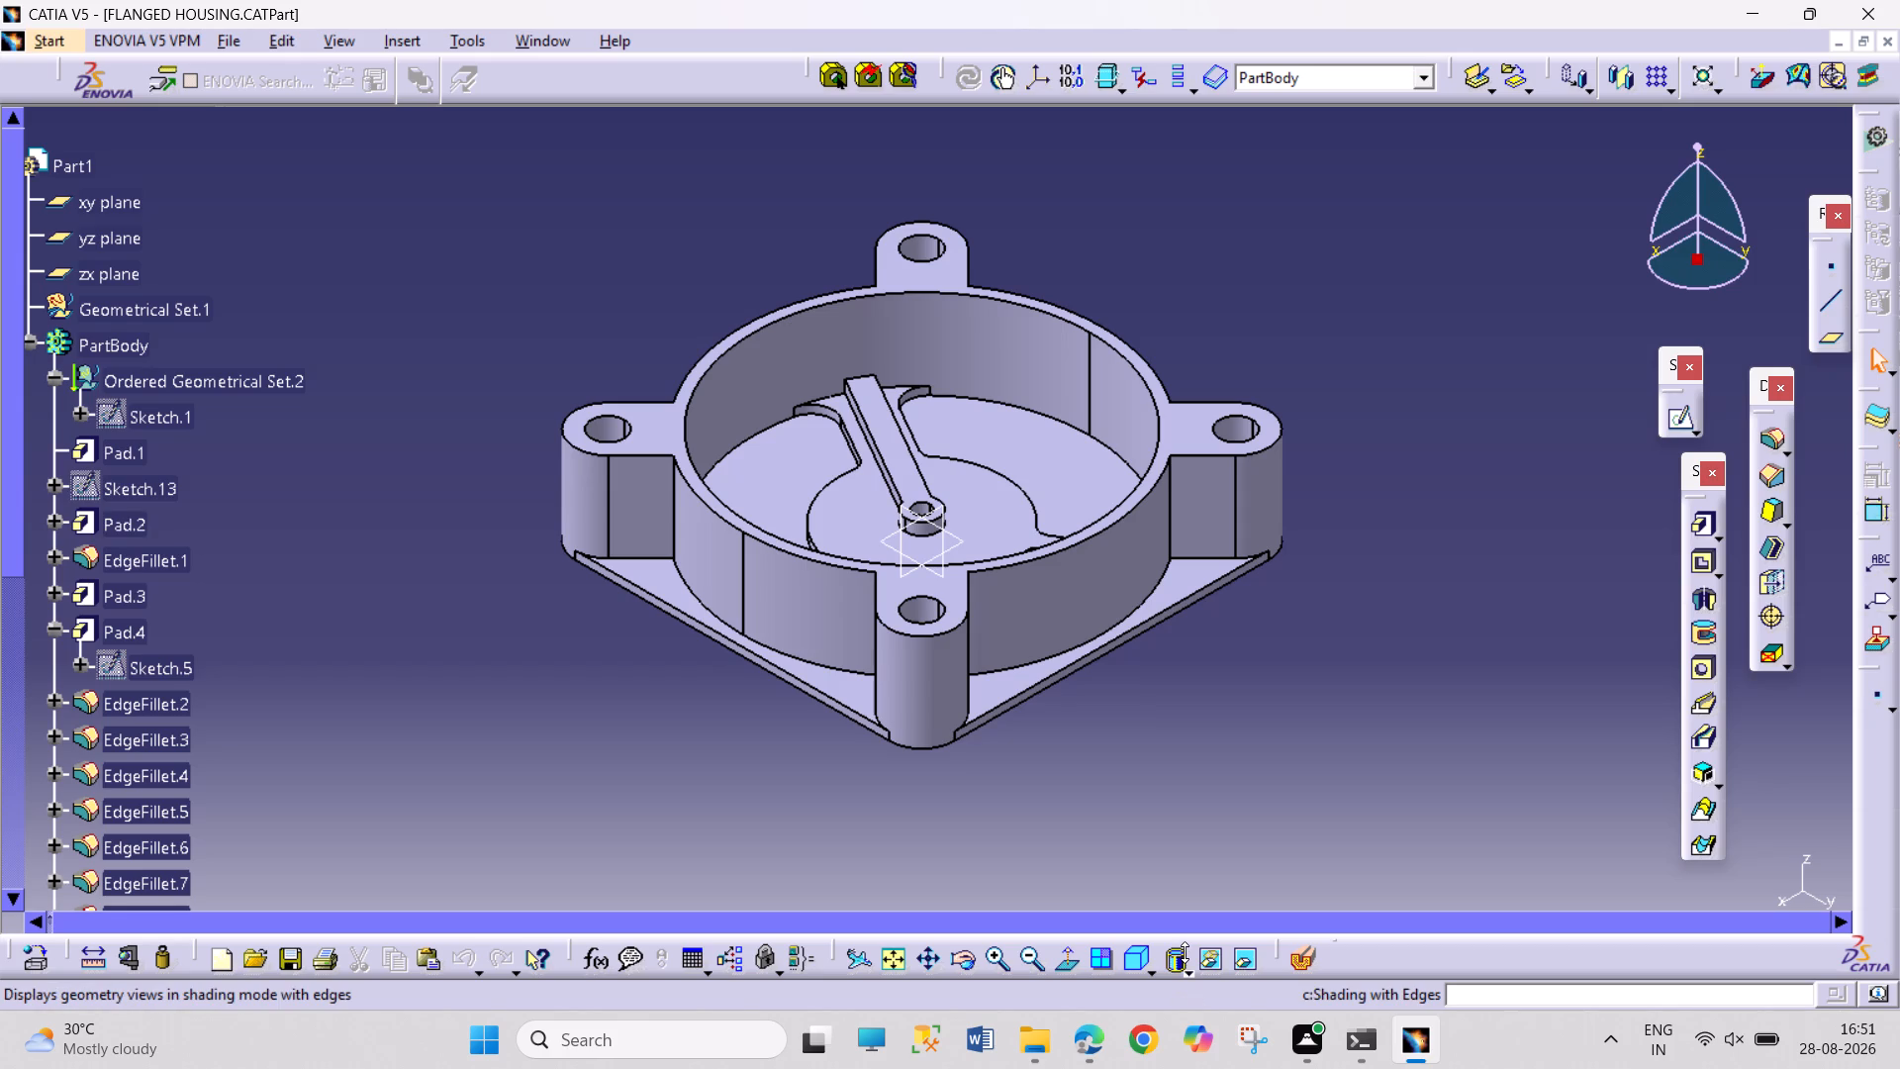
# Save the FLANGED HOUSING part.
pyautogui.hotkey('ctrl', 's')
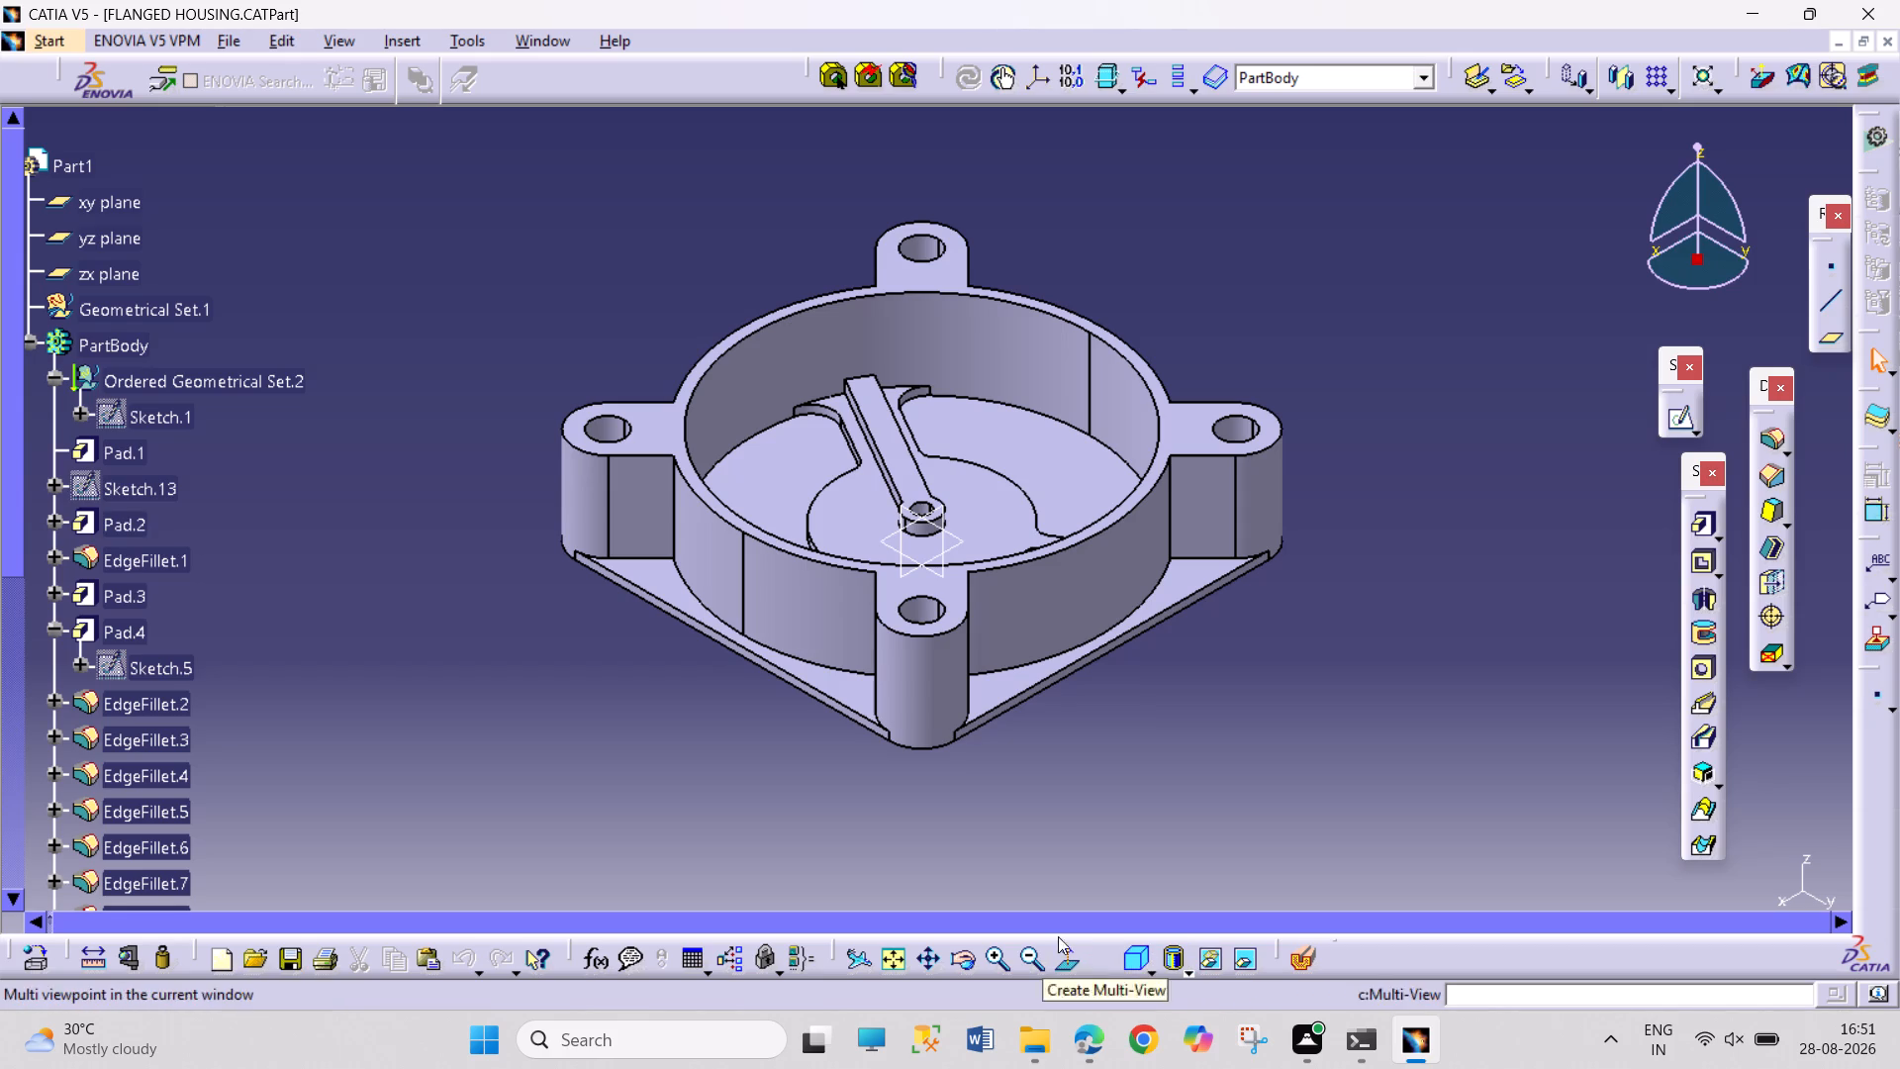
# Examine the housing model from the side and above, ending in the standard top view.
pyautogui.click(970, 958)
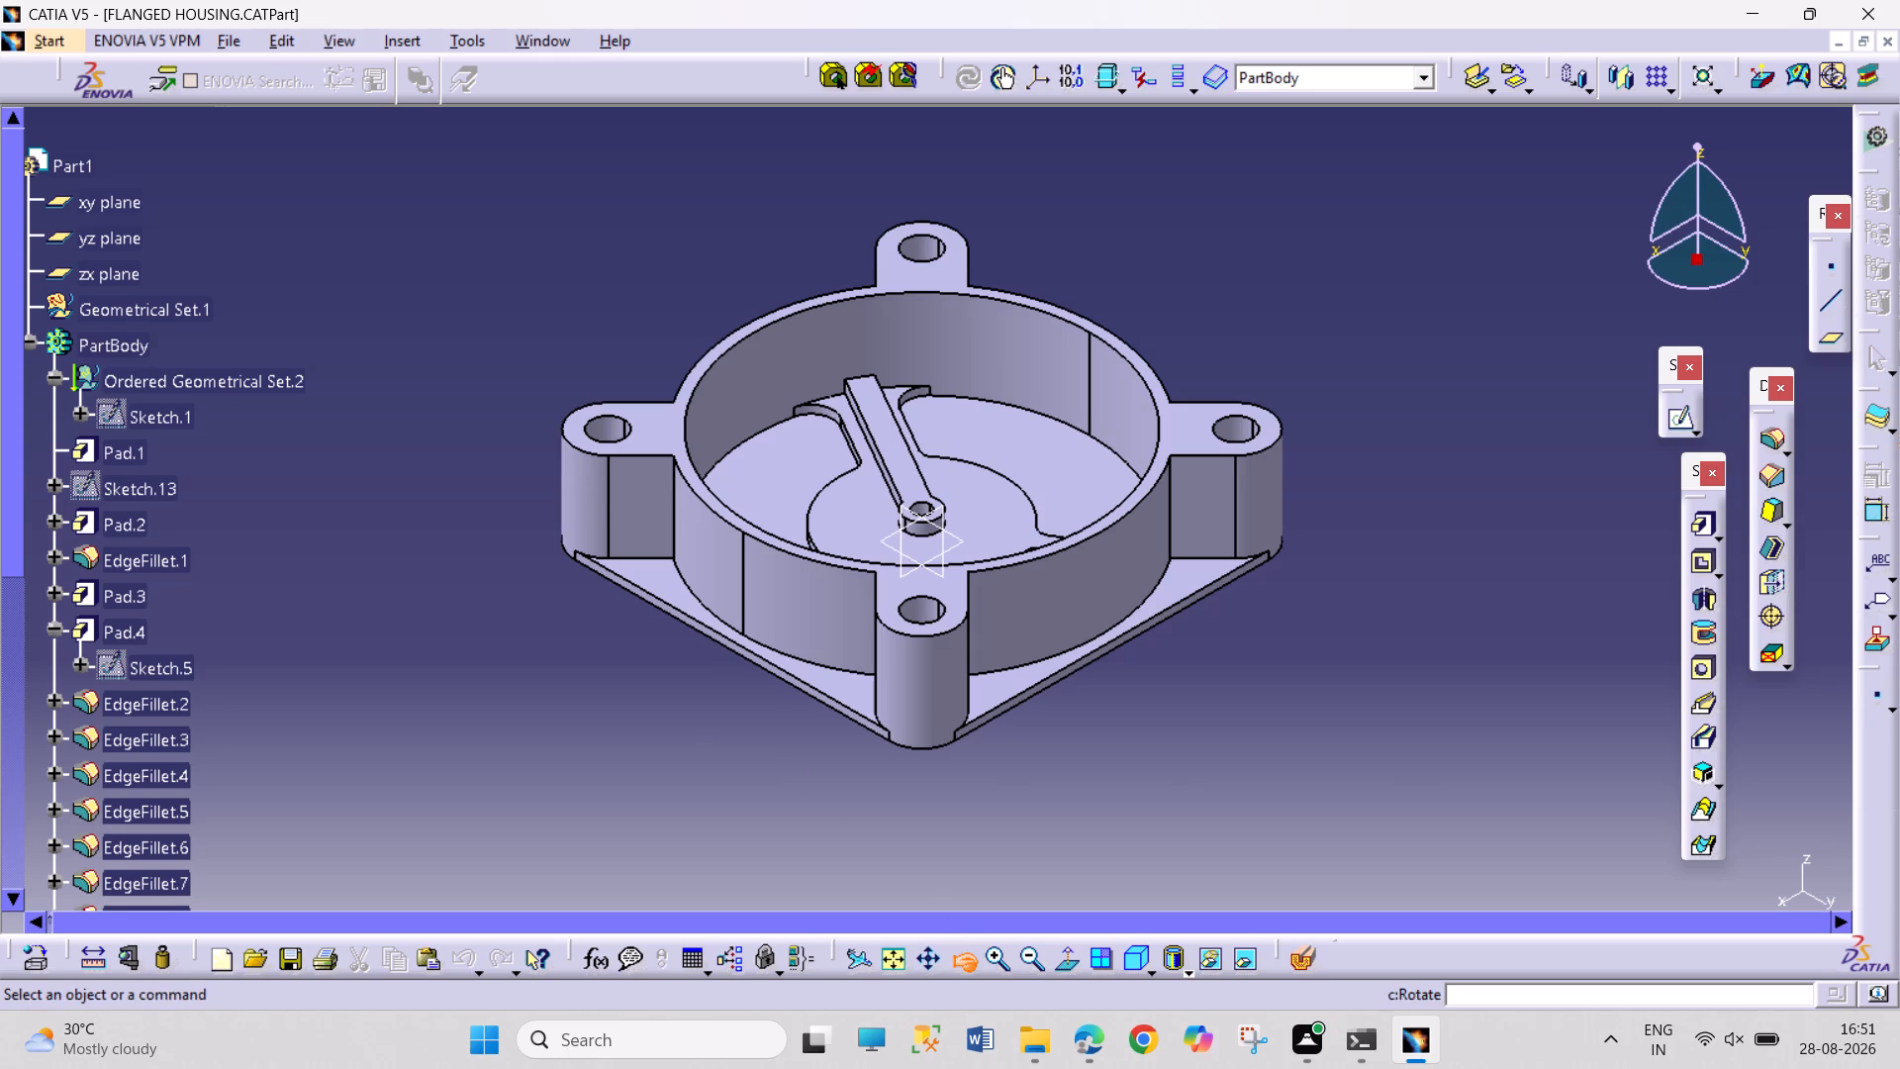
pyautogui.moveTo(665, 701); pyautogui.dragTo(1462, 710)
pyautogui.moveTo(1387, 652); pyautogui.dragTo(1000, 611)
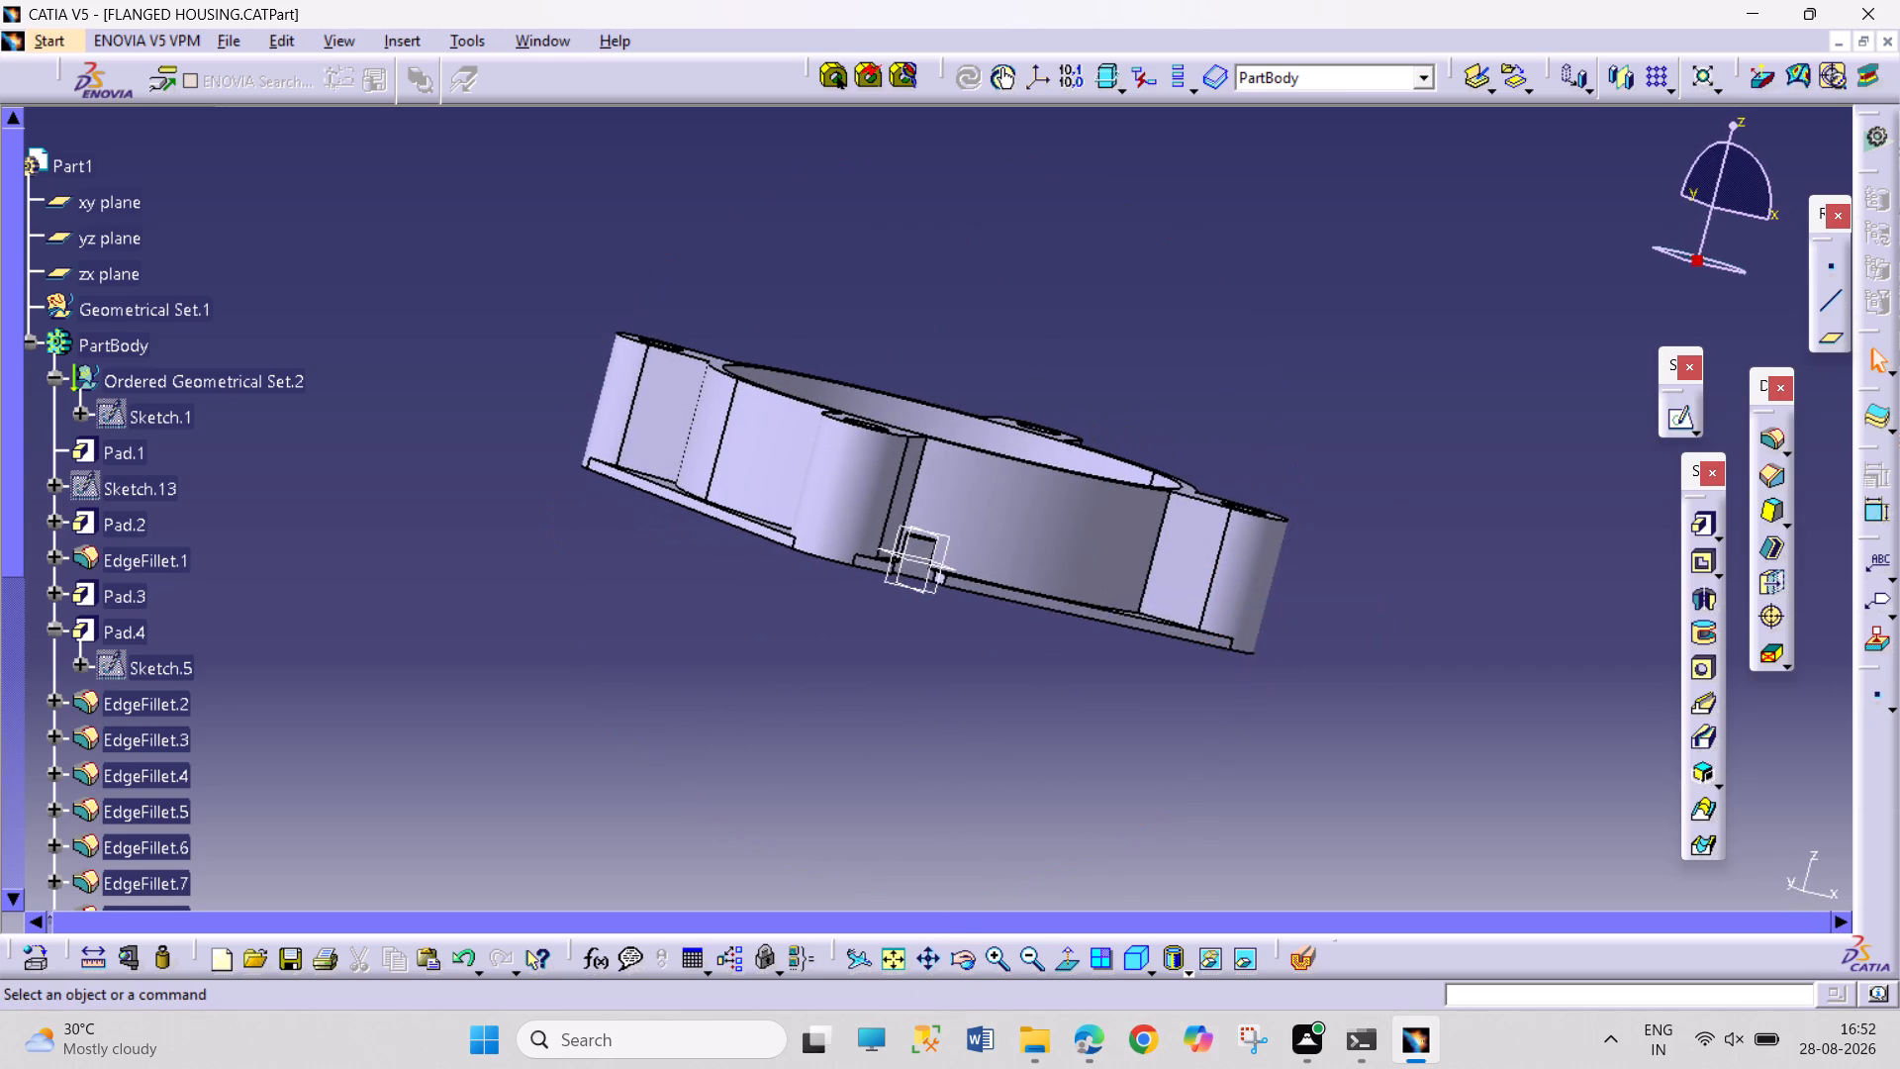
pyautogui.moveTo(1000, 611); pyautogui.dragTo(999, 617)
pyautogui.moveTo(971, 964); pyautogui.dragTo(965, 952)
pyautogui.moveTo(905, 645); pyautogui.dragTo(820, 653)
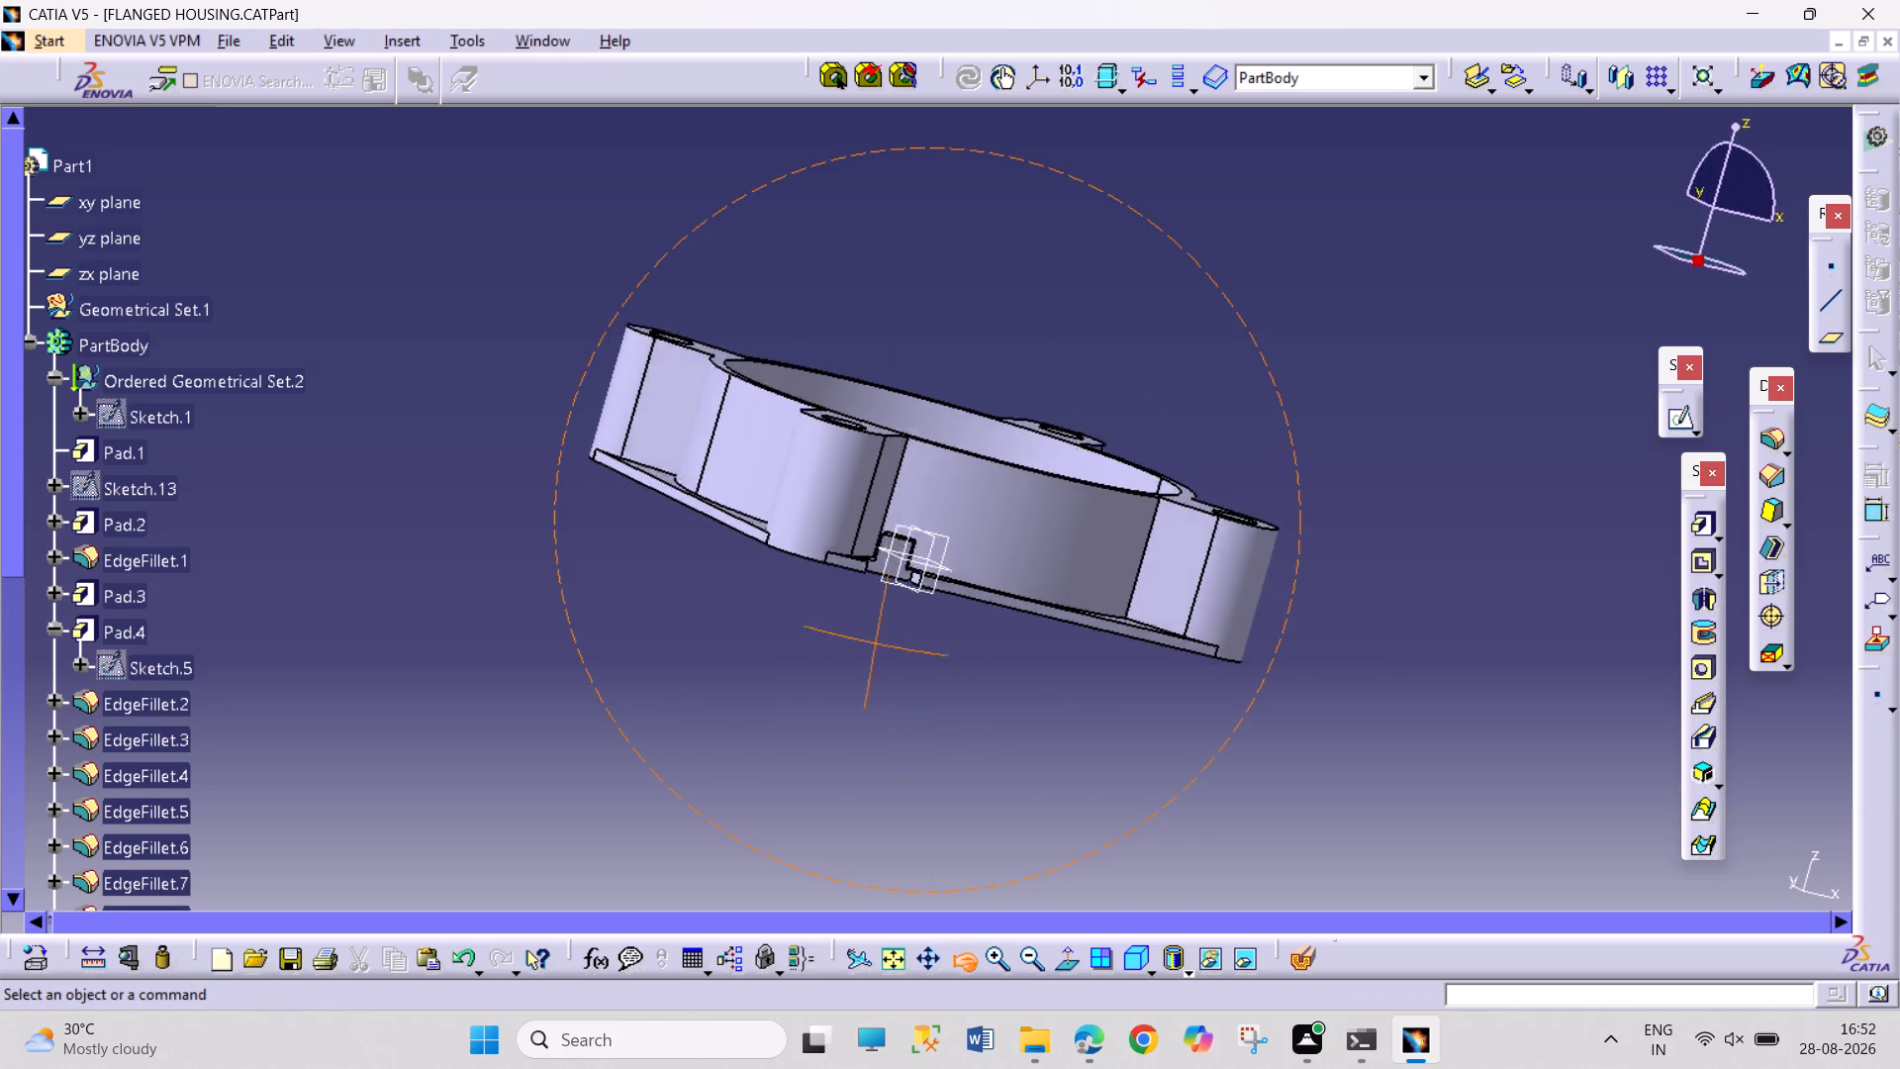
pyautogui.moveTo(820, 653); pyautogui.dragTo(762, 805)
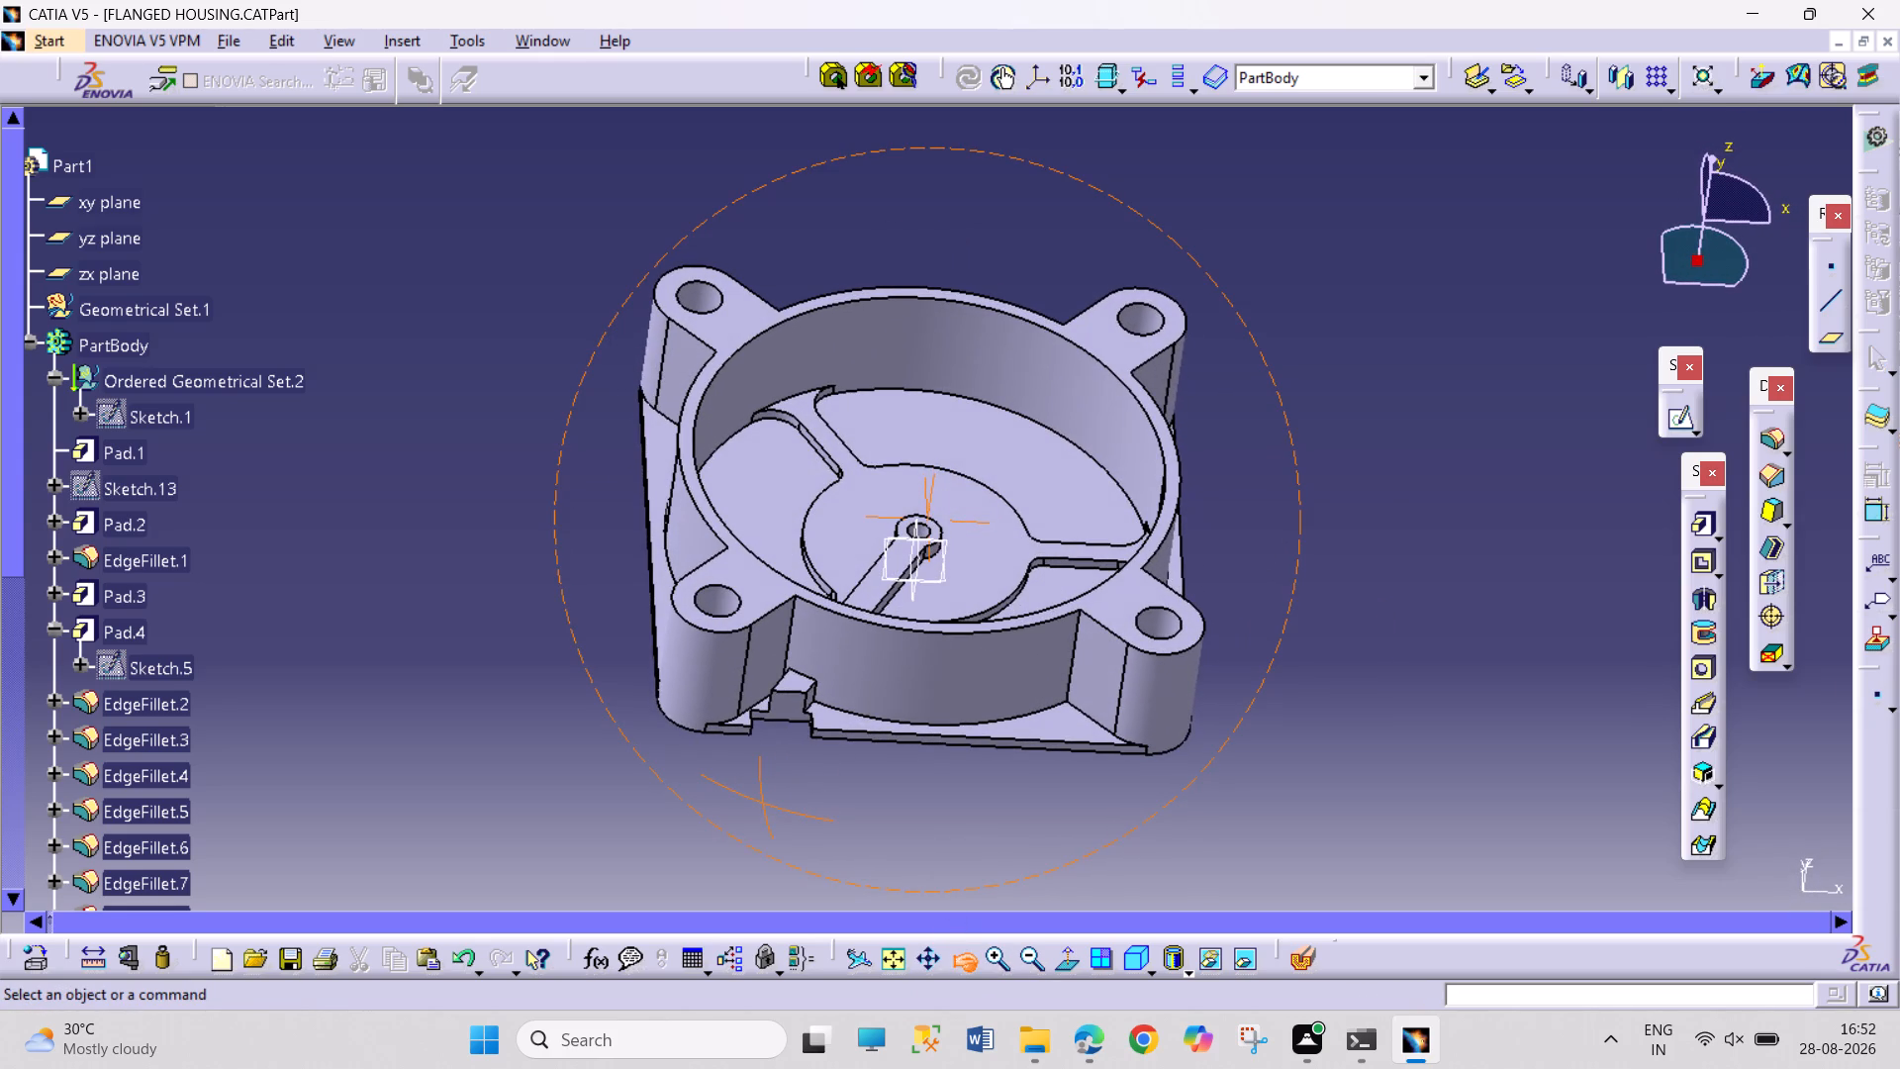
pyautogui.moveTo(762, 805); pyautogui.dragTo(739, 833)
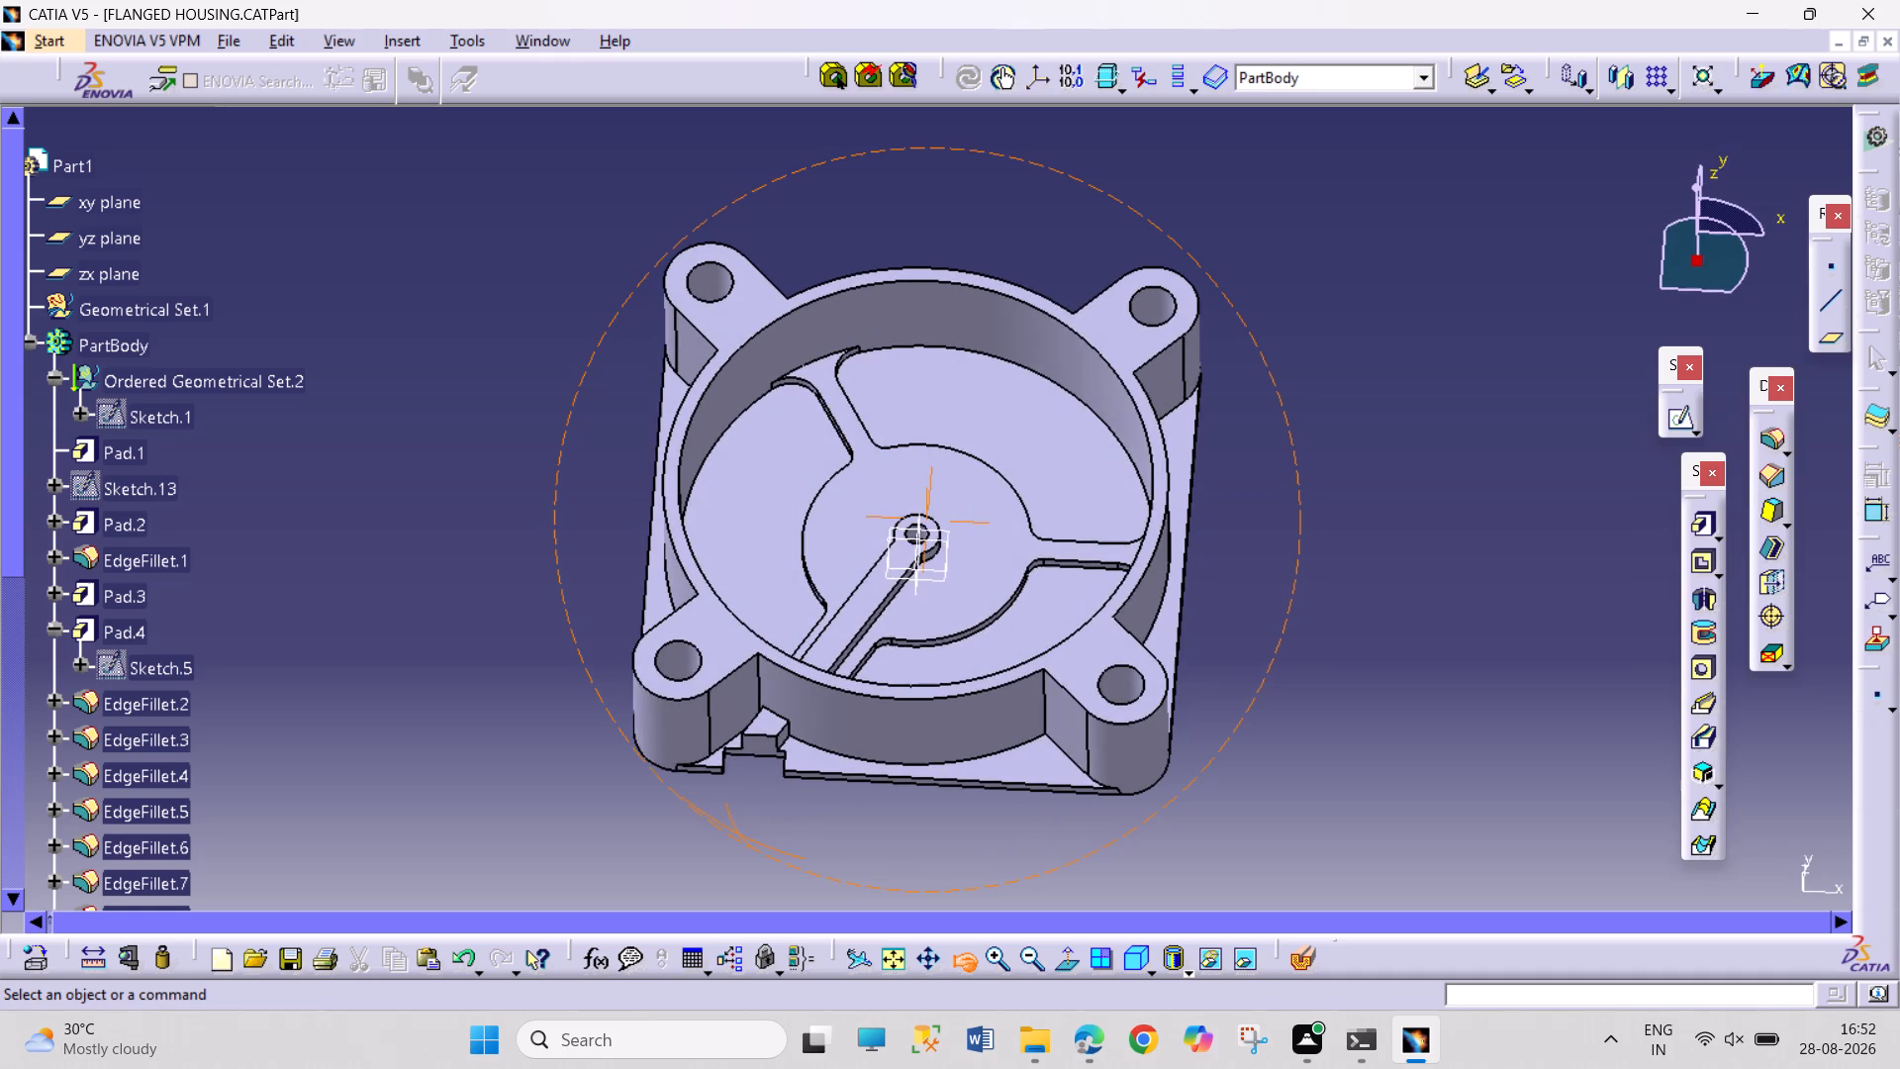
pyautogui.moveTo(739, 833); pyautogui.dragTo(737, 778)
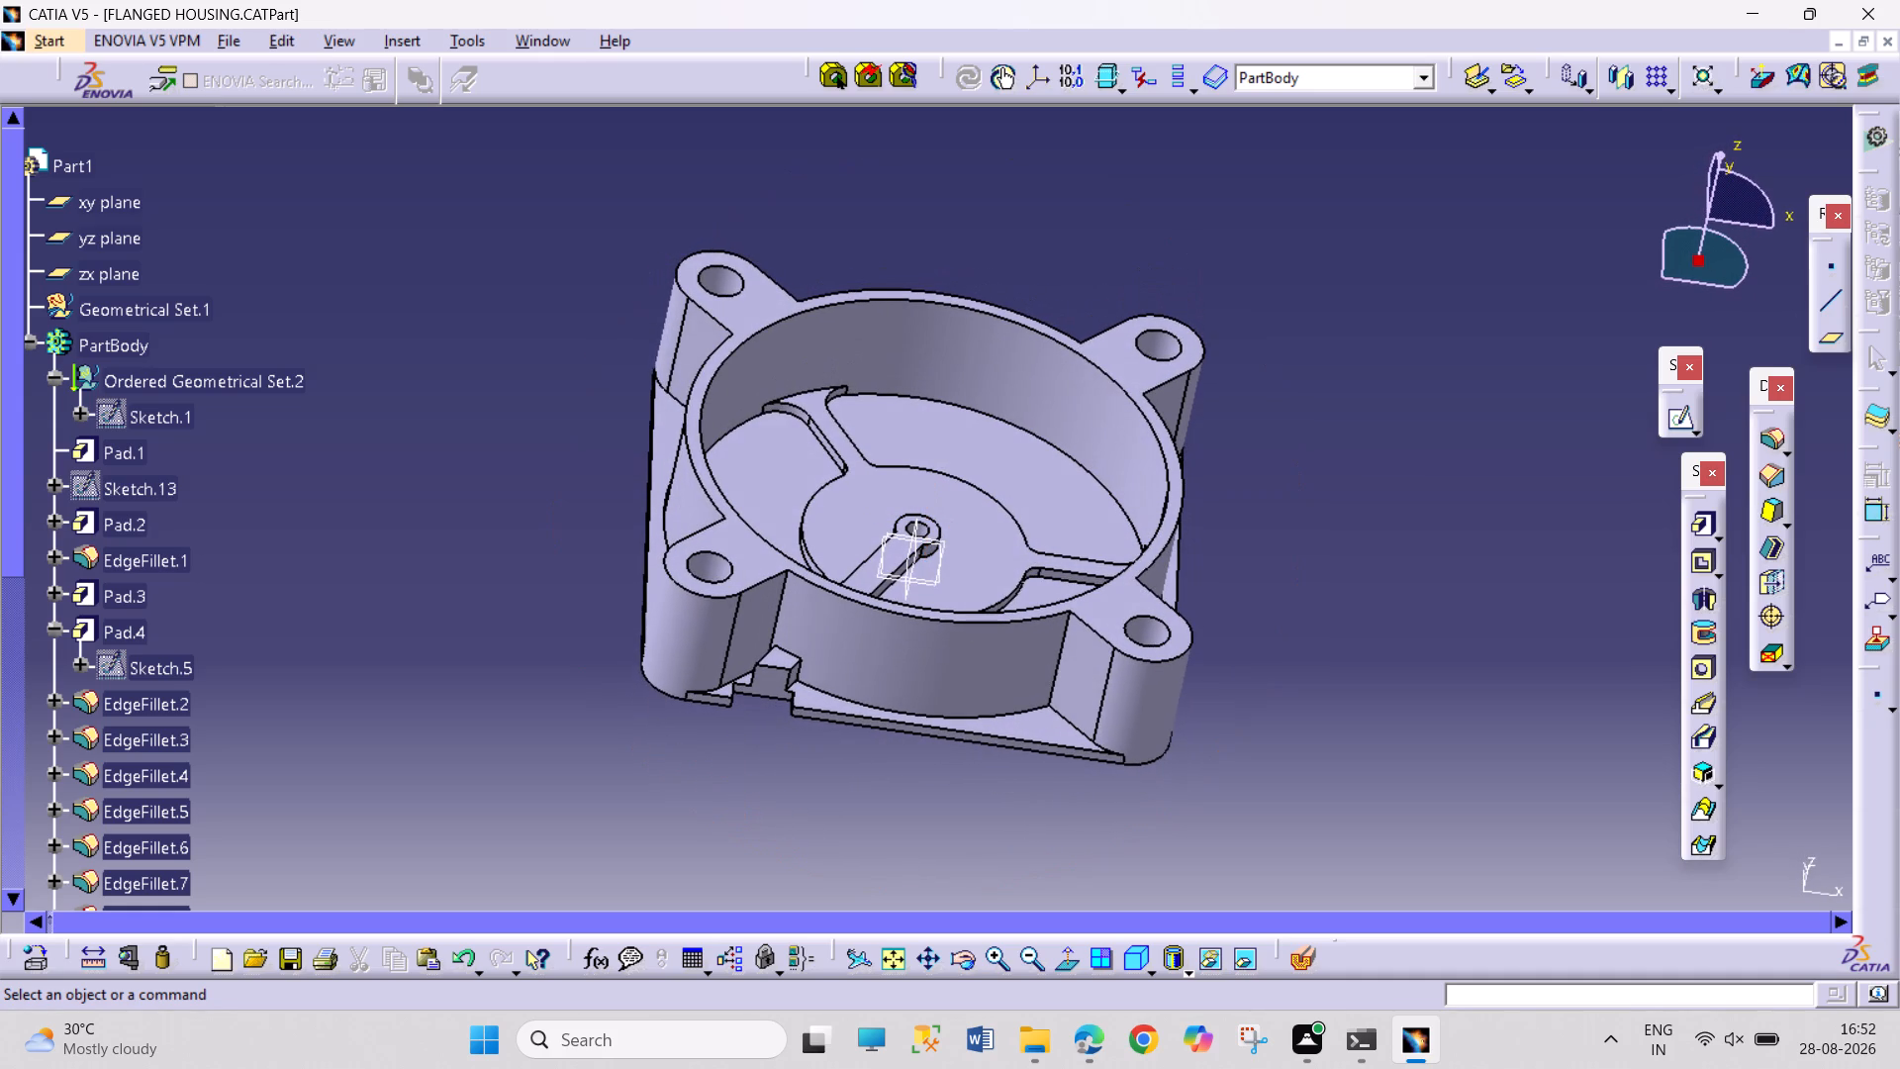
pyautogui.click(1148, 972)
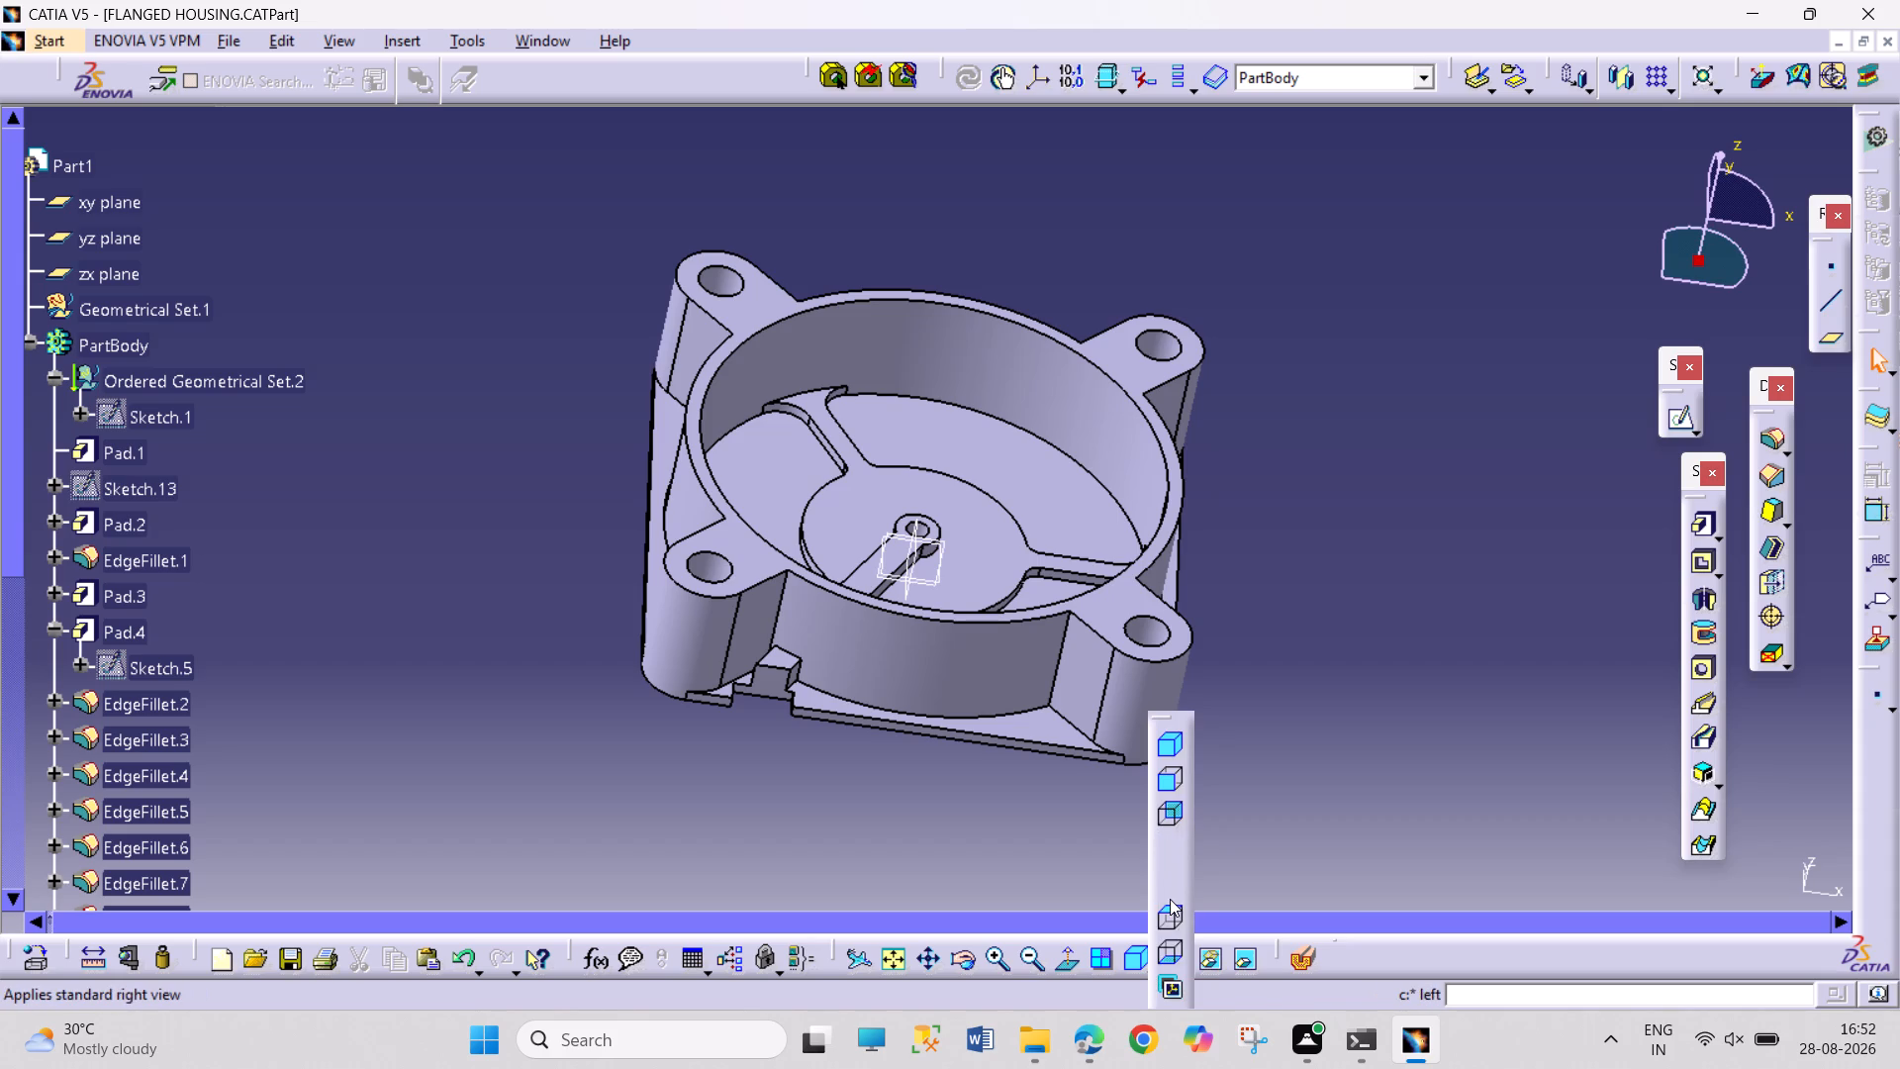
pyautogui.click(1179, 917)
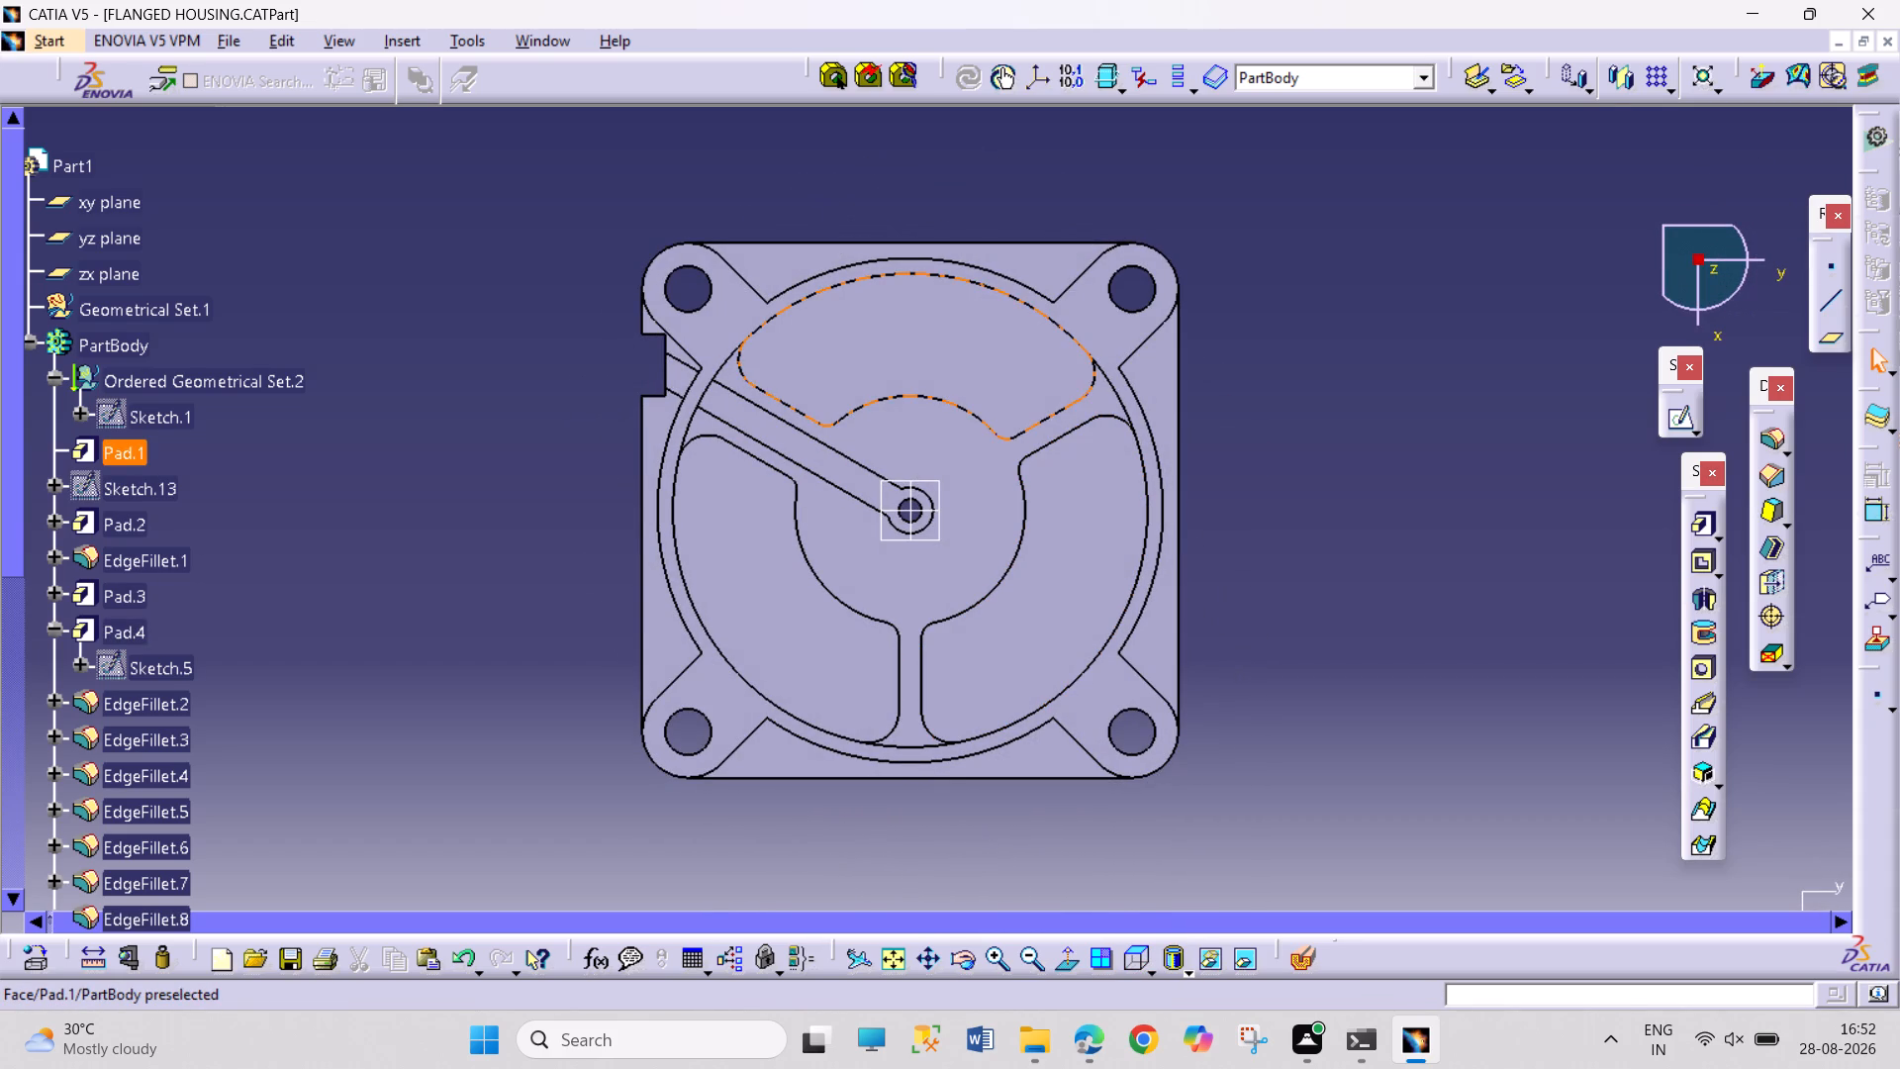
pyautogui.click(827, 663)
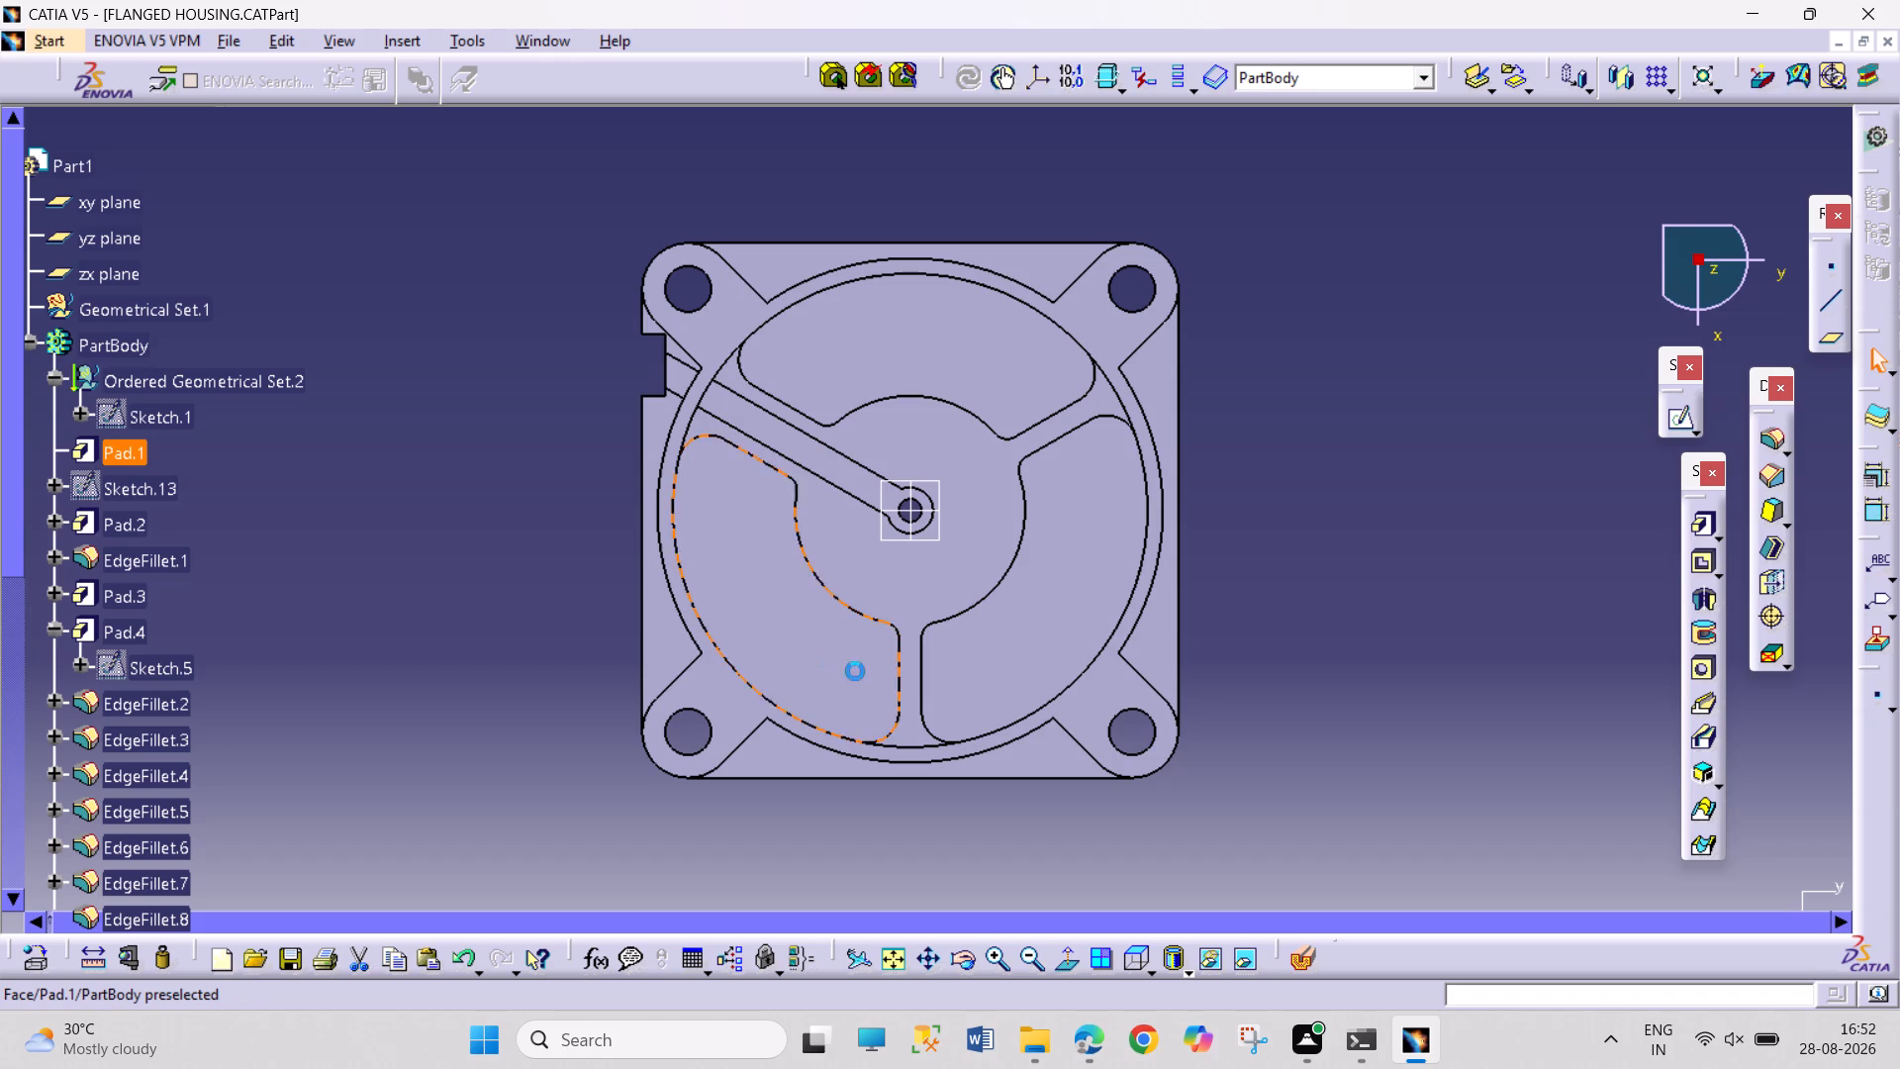
pyautogui.click(1385, 684)
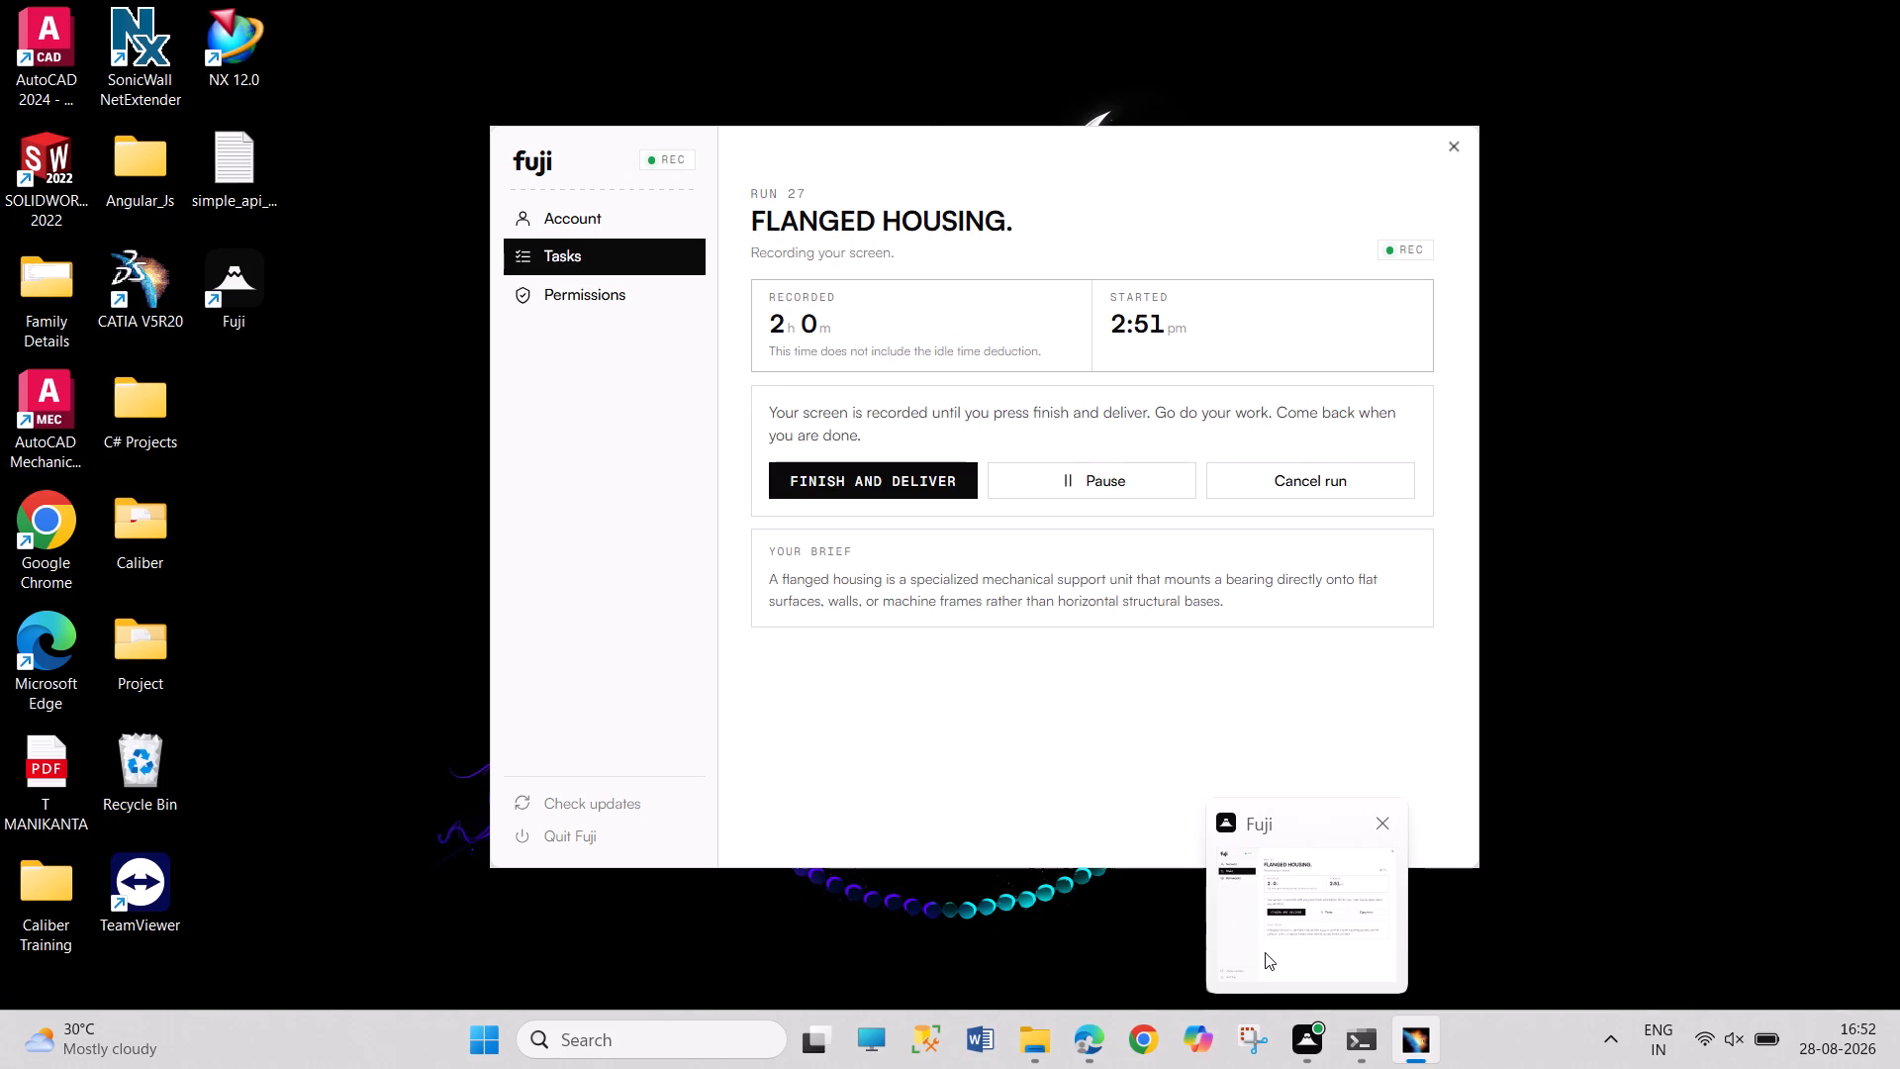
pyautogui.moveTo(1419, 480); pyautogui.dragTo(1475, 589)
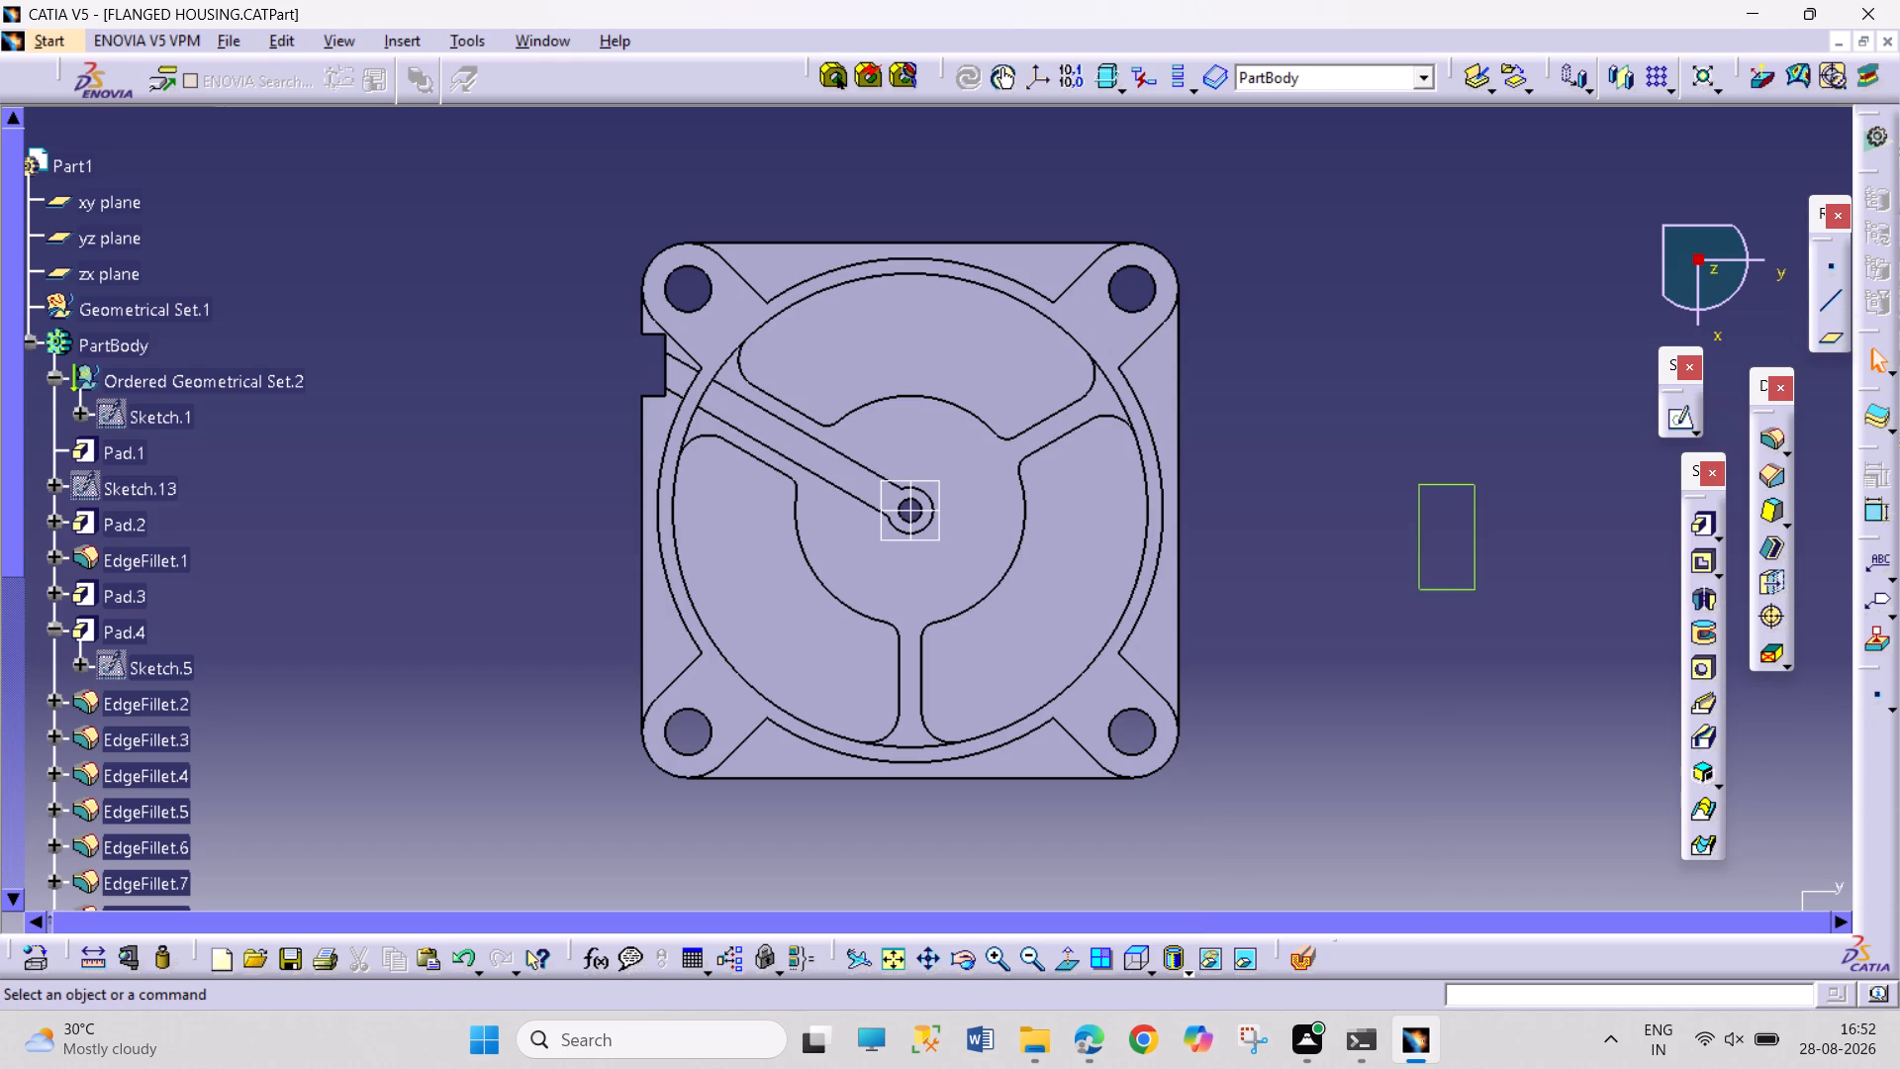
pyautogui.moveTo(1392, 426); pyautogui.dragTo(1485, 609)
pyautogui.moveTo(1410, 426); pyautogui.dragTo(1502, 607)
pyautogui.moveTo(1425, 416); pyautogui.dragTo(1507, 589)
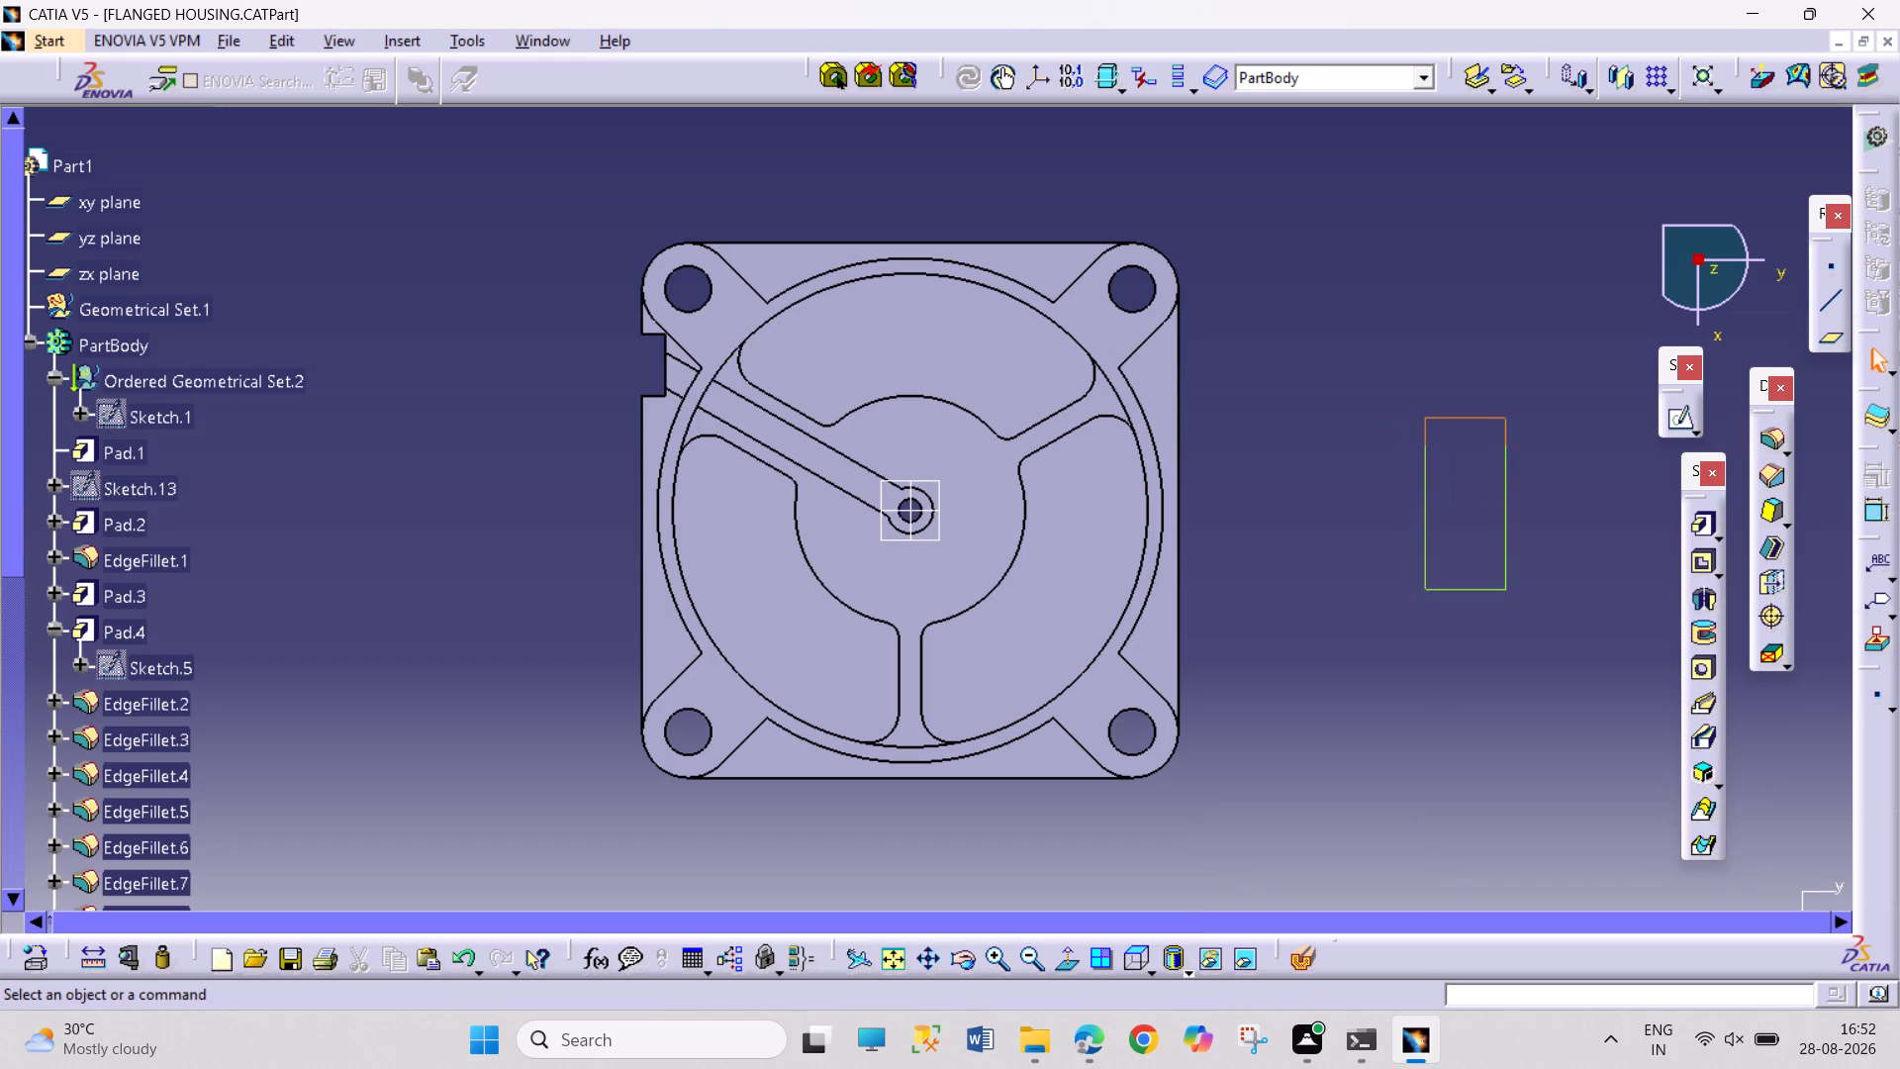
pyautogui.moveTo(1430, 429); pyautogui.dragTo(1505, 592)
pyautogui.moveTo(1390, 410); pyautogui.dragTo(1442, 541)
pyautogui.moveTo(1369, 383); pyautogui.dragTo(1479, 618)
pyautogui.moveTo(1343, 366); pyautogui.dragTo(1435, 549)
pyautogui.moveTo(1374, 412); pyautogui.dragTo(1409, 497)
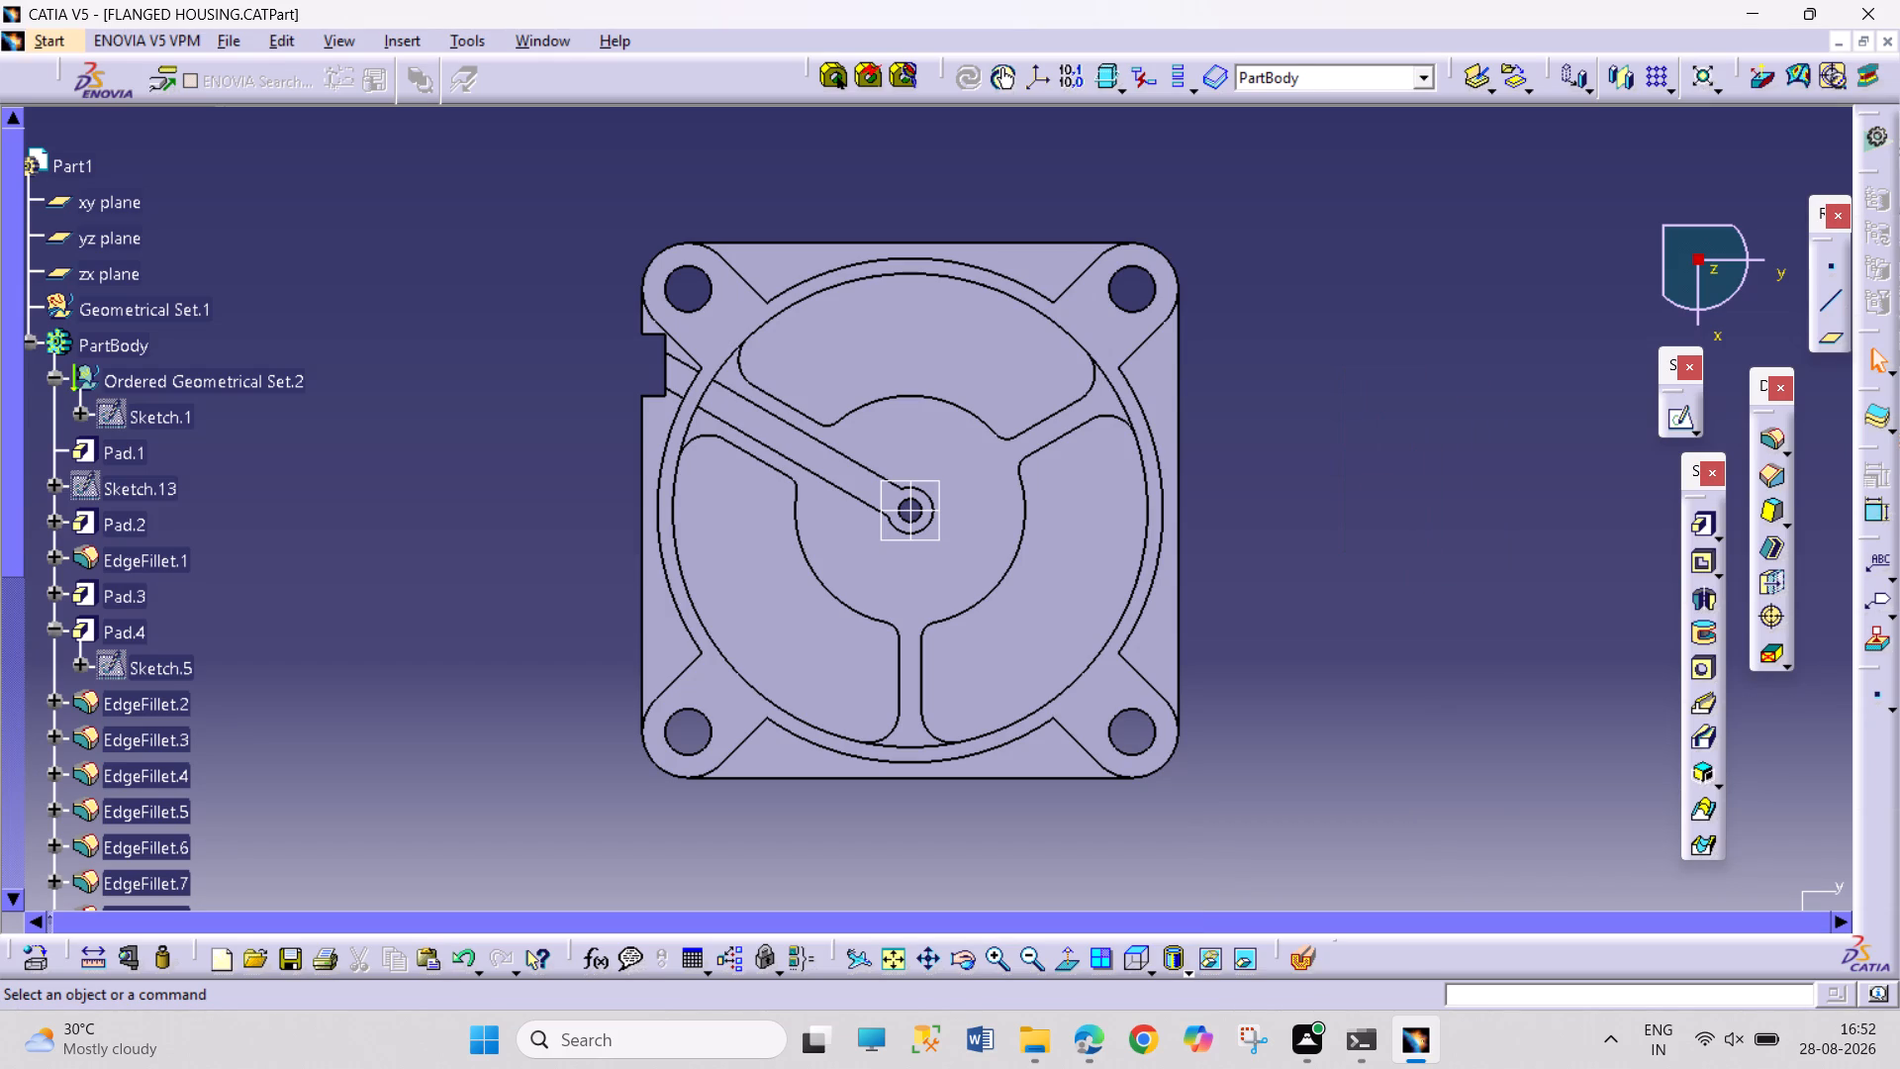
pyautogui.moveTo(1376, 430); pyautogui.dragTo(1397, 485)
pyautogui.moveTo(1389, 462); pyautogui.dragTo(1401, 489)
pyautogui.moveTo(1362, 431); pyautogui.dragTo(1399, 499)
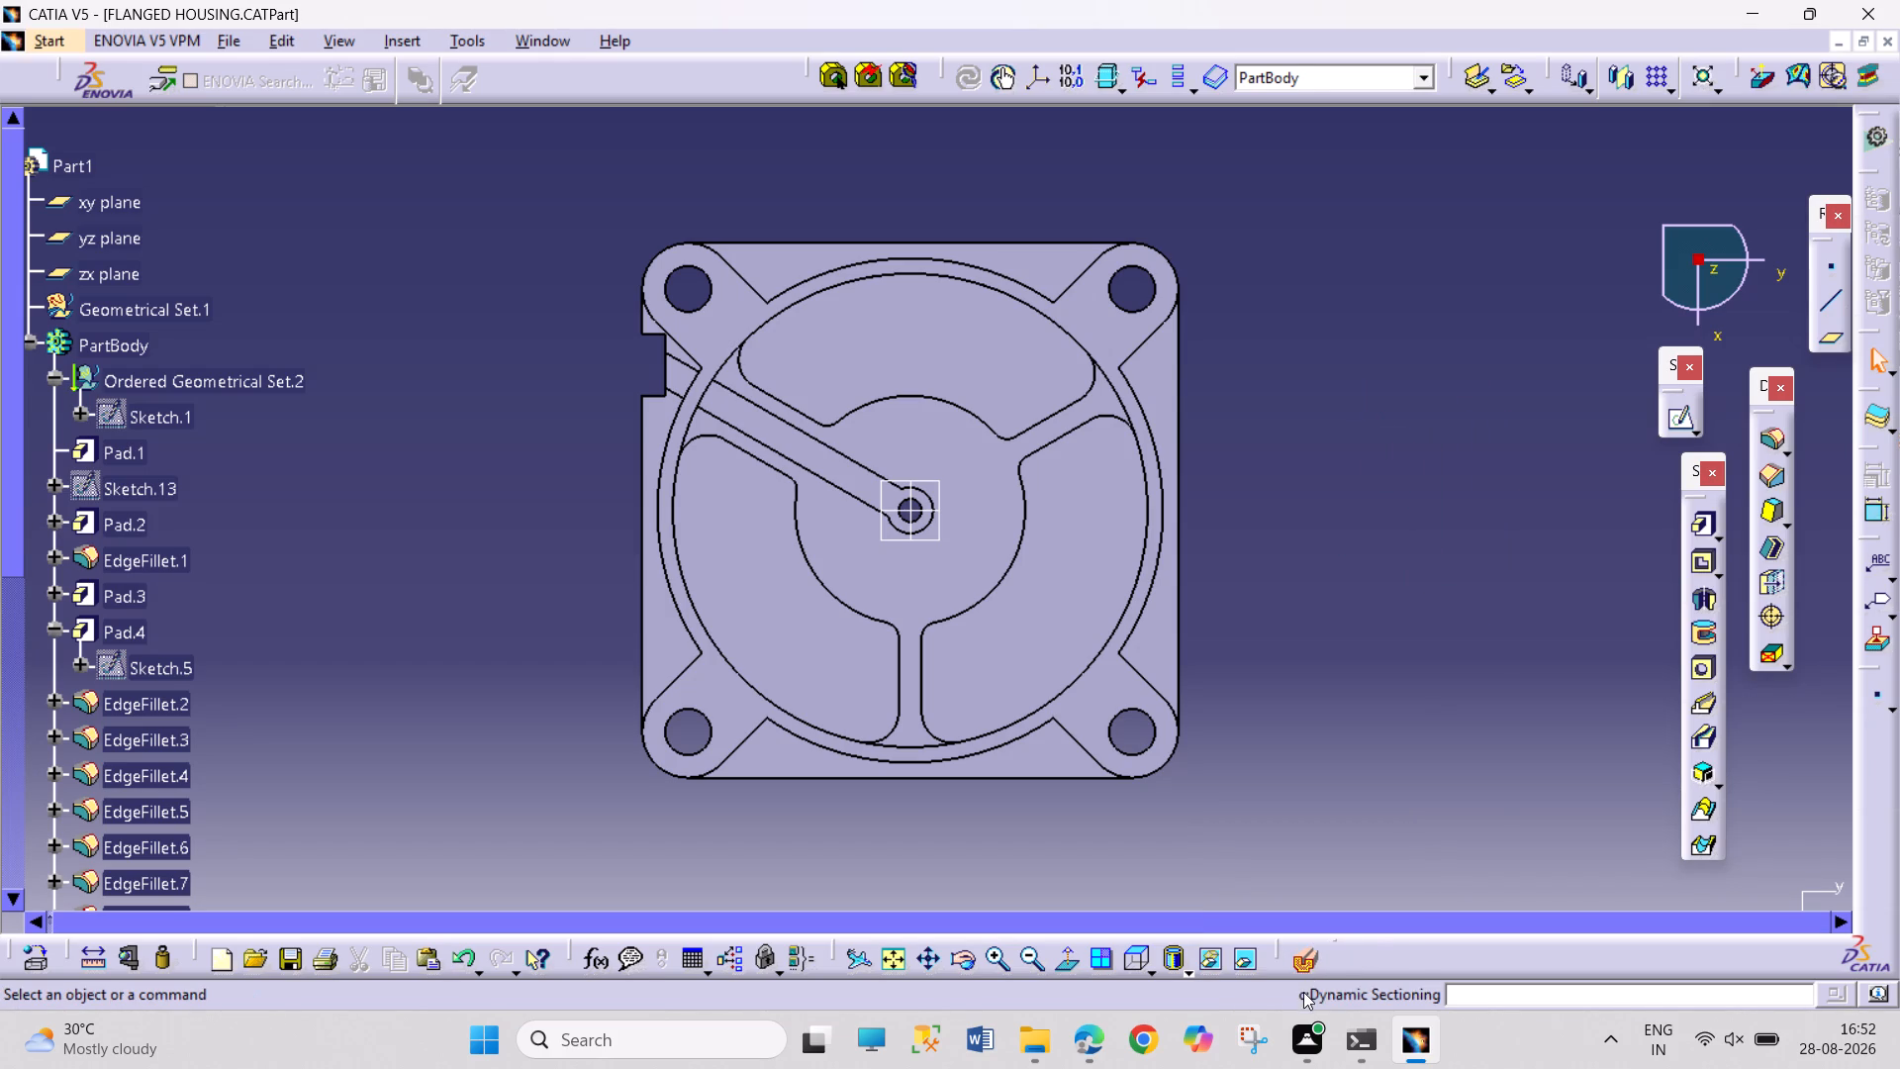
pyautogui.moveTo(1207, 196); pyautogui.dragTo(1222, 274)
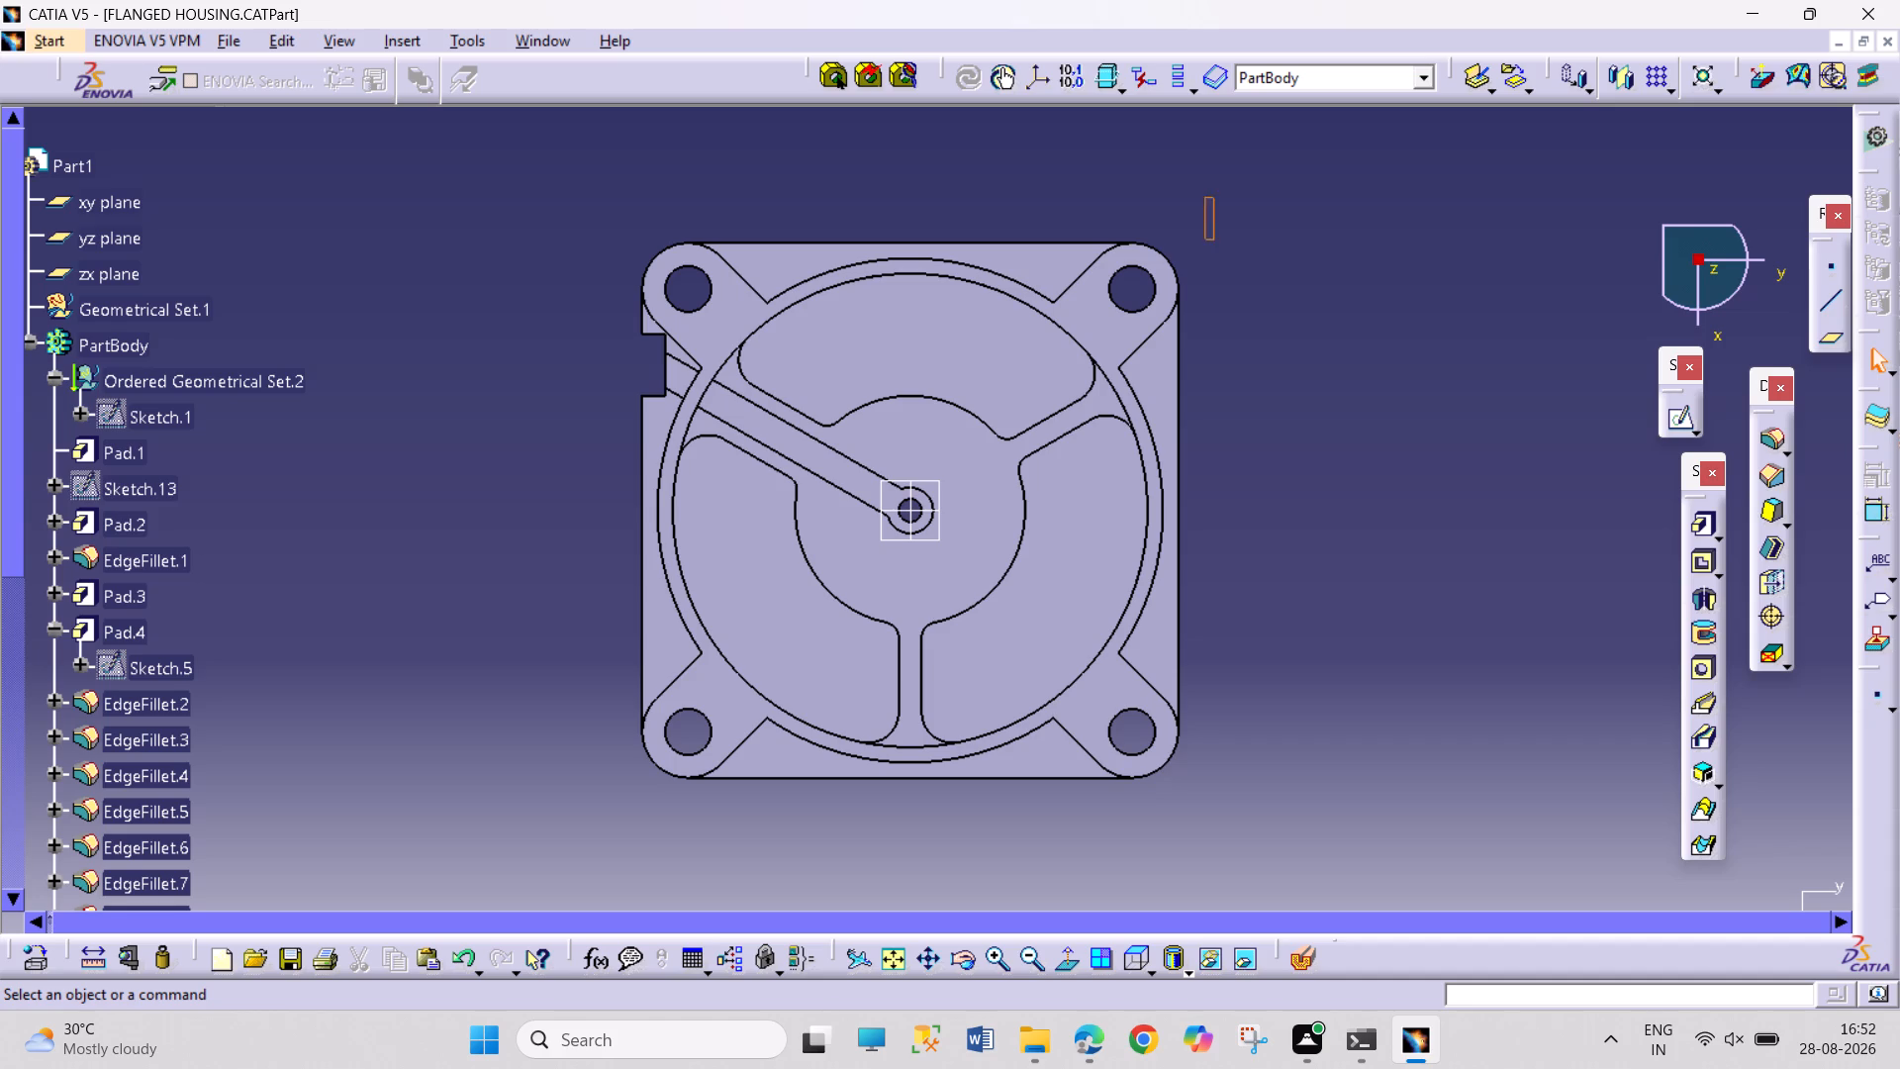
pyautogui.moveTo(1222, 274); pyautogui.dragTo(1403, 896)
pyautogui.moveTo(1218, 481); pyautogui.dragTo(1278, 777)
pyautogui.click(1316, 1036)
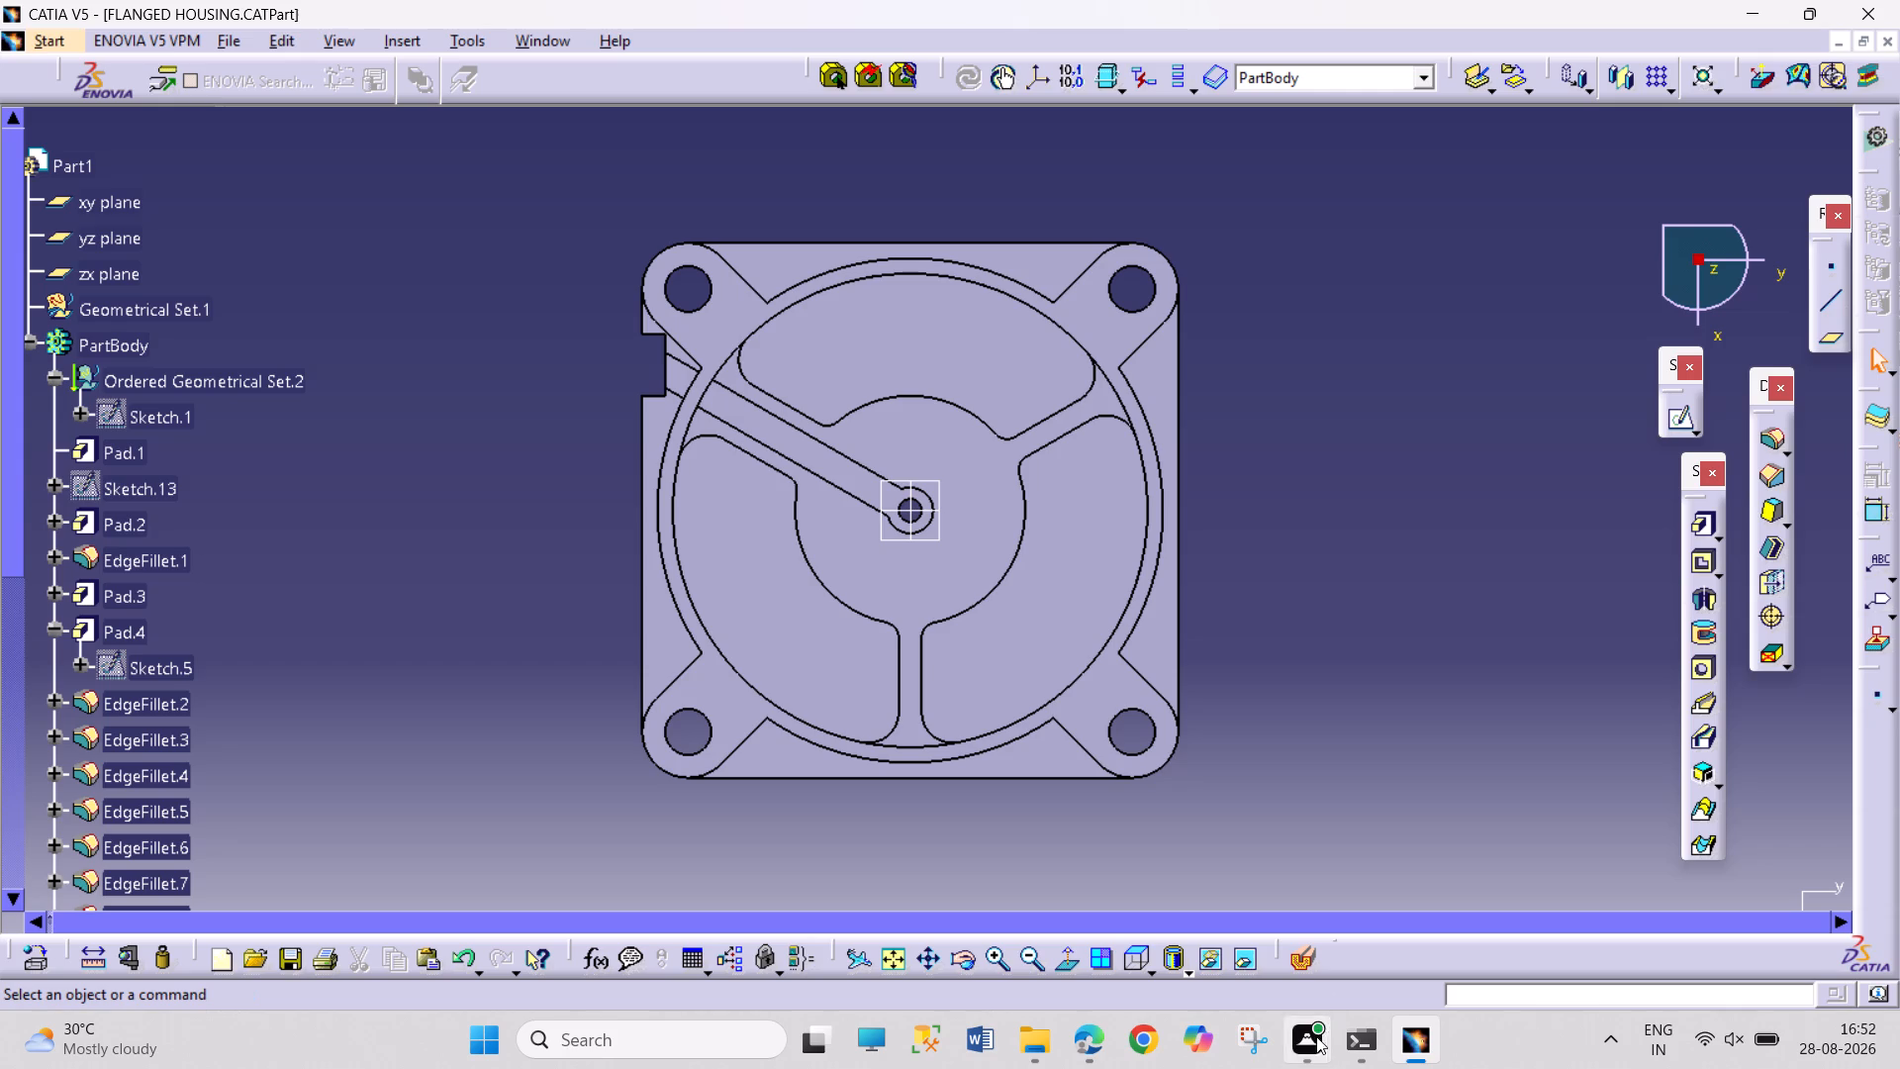